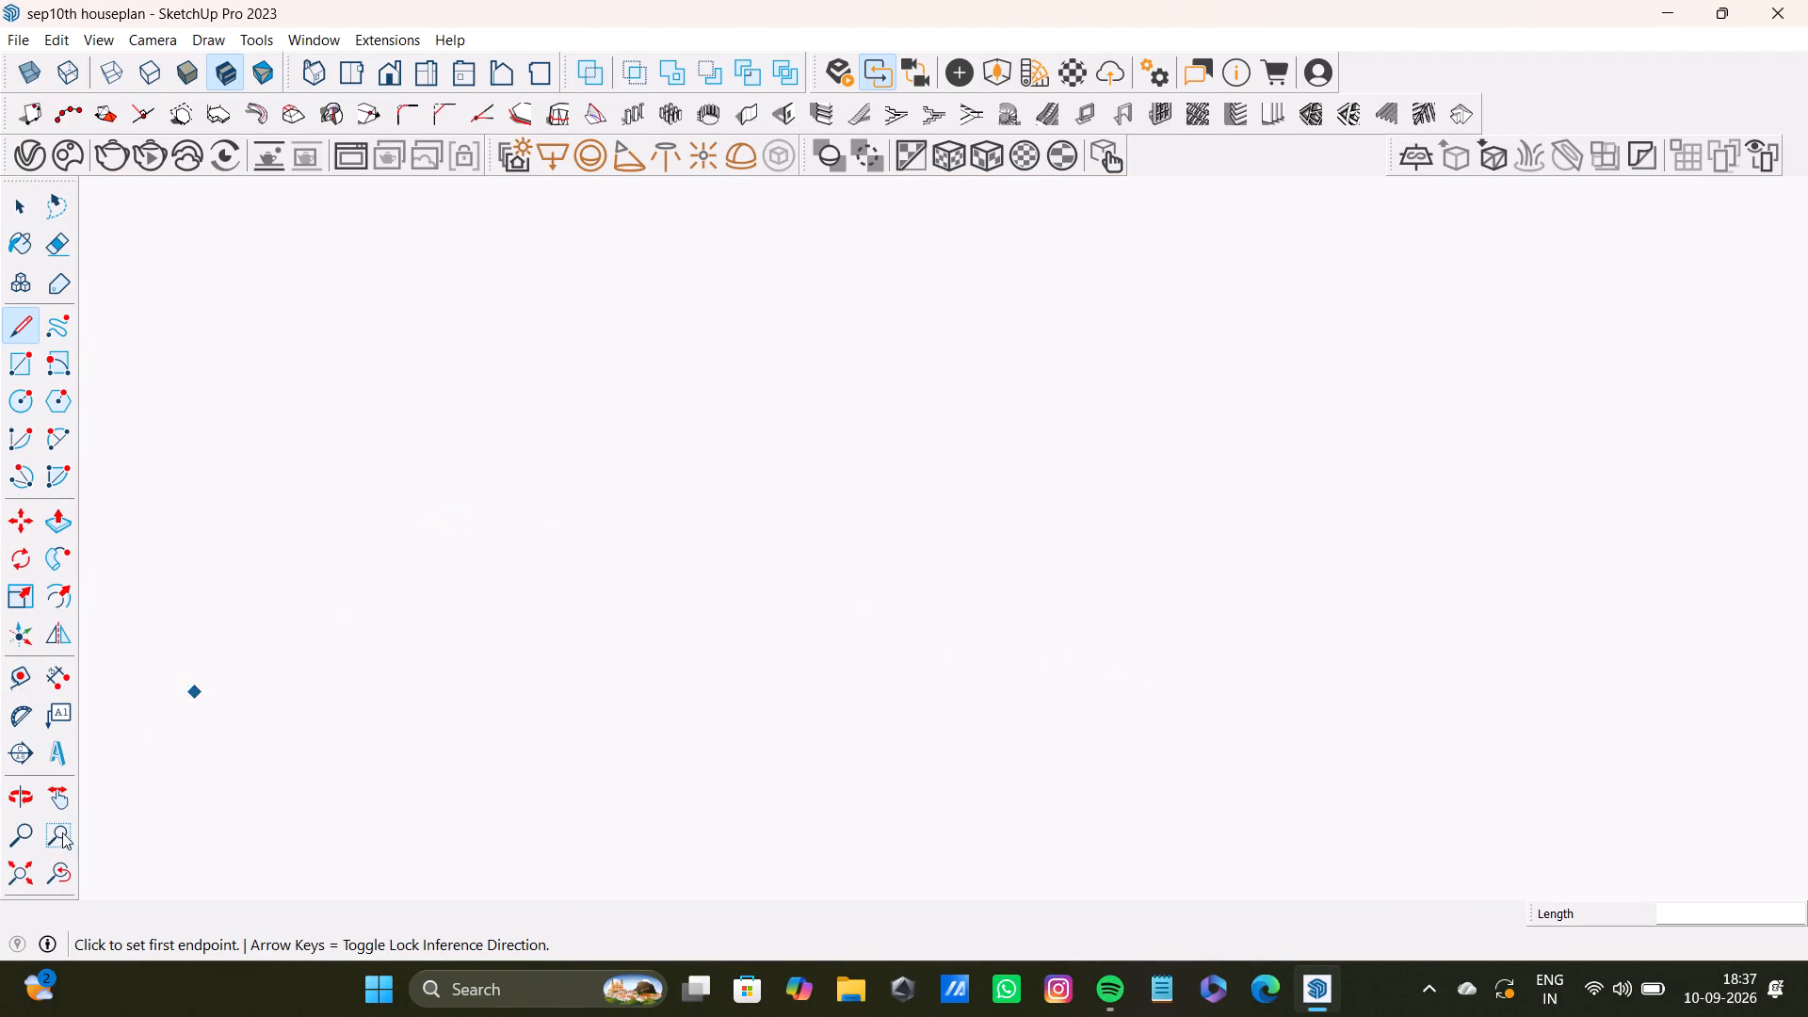
# Draw a 10' vertical line down the hall-side face of the bedroom wall, along the guide completing the last groove before the end corner.
pyautogui.click(55, 878)
pyautogui.click(17, 880)
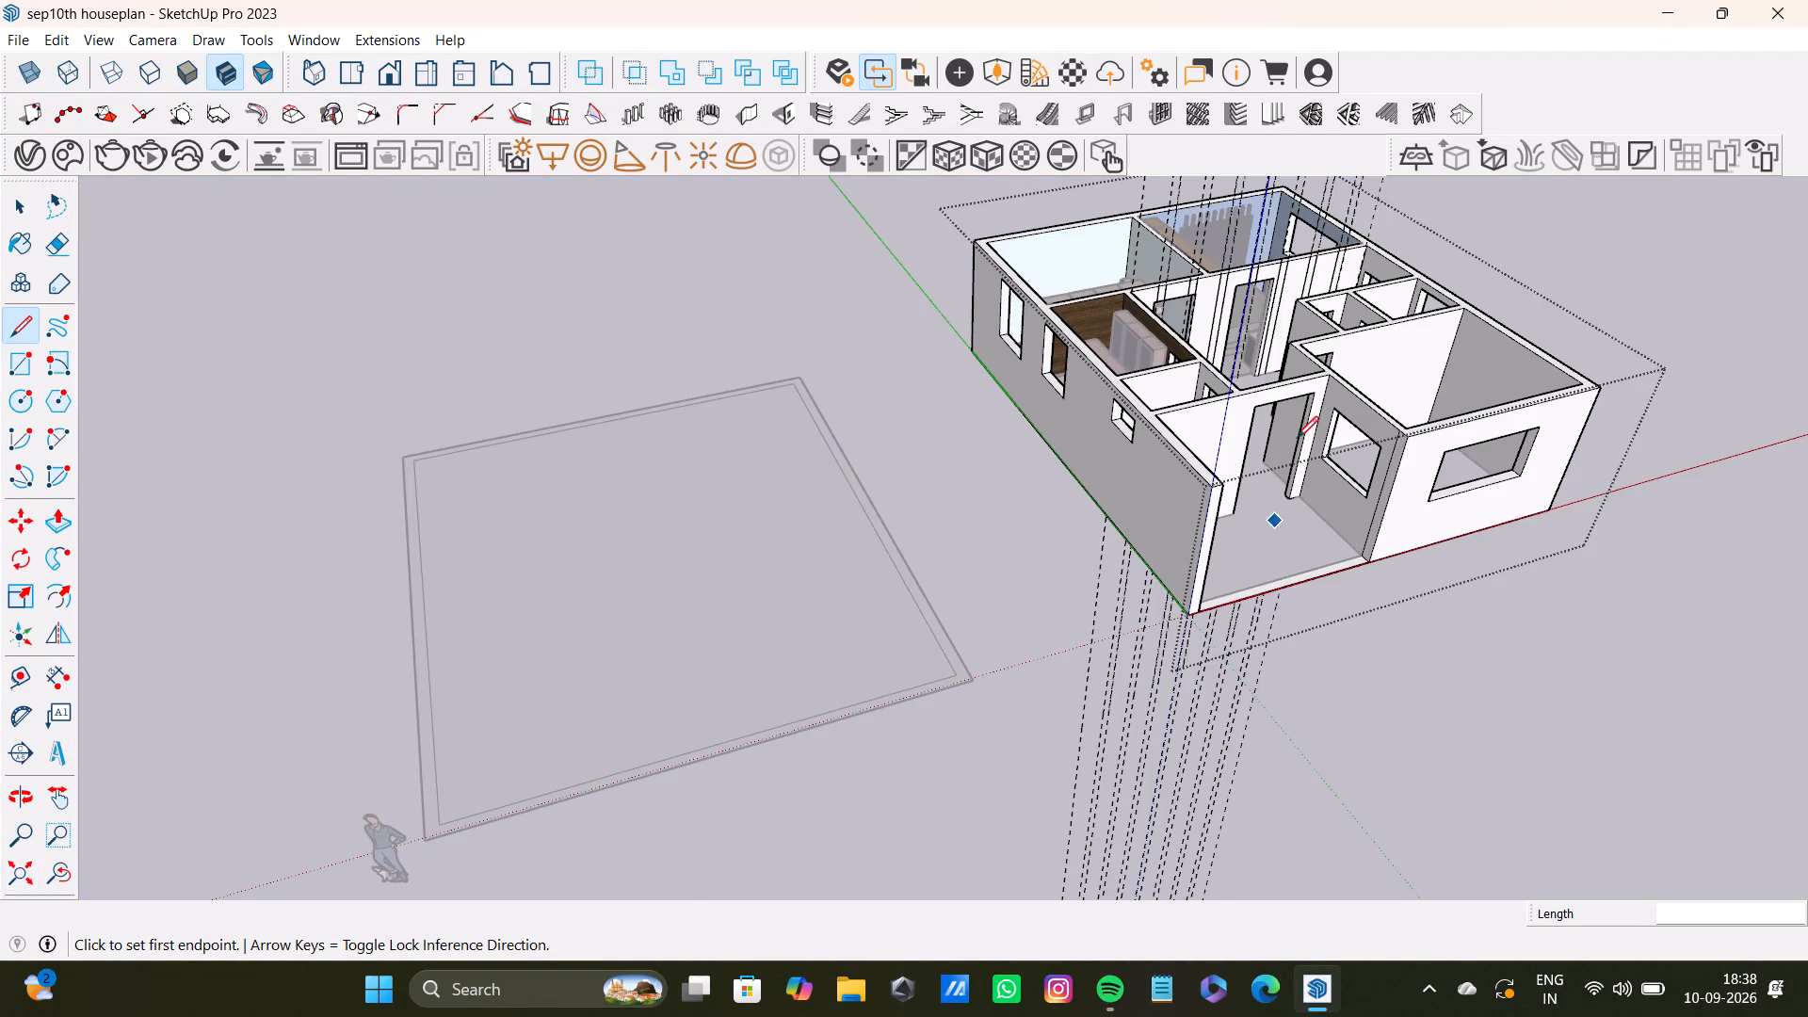
pyautogui.scroll(11, 1309, 379)
pyautogui.moveTo(1287, 364); pyautogui.dragTo(1220, 534, button='middle')
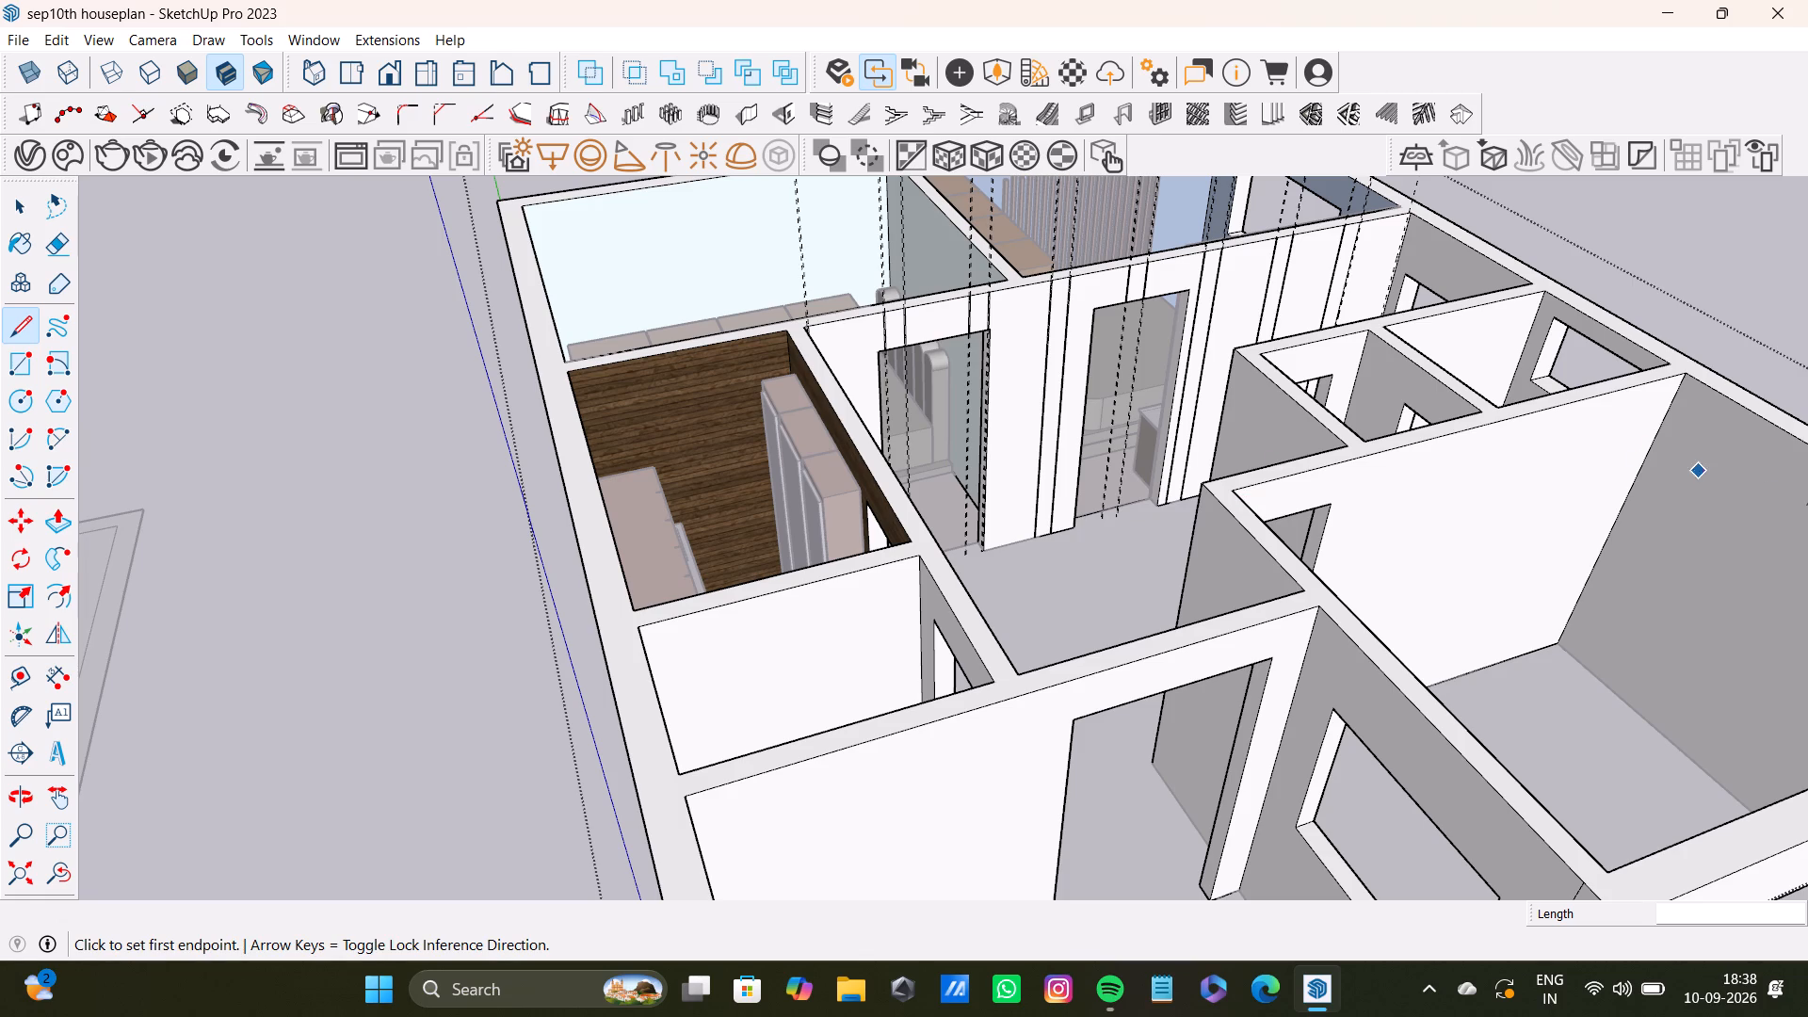
pyautogui.scroll(9, 1212, 179)
pyautogui.keyDown('shift'); pyautogui.moveTo(1451, 302); pyautogui.dragTo(1242, 401, button='middle'); pyautogui.keyUp('shift')
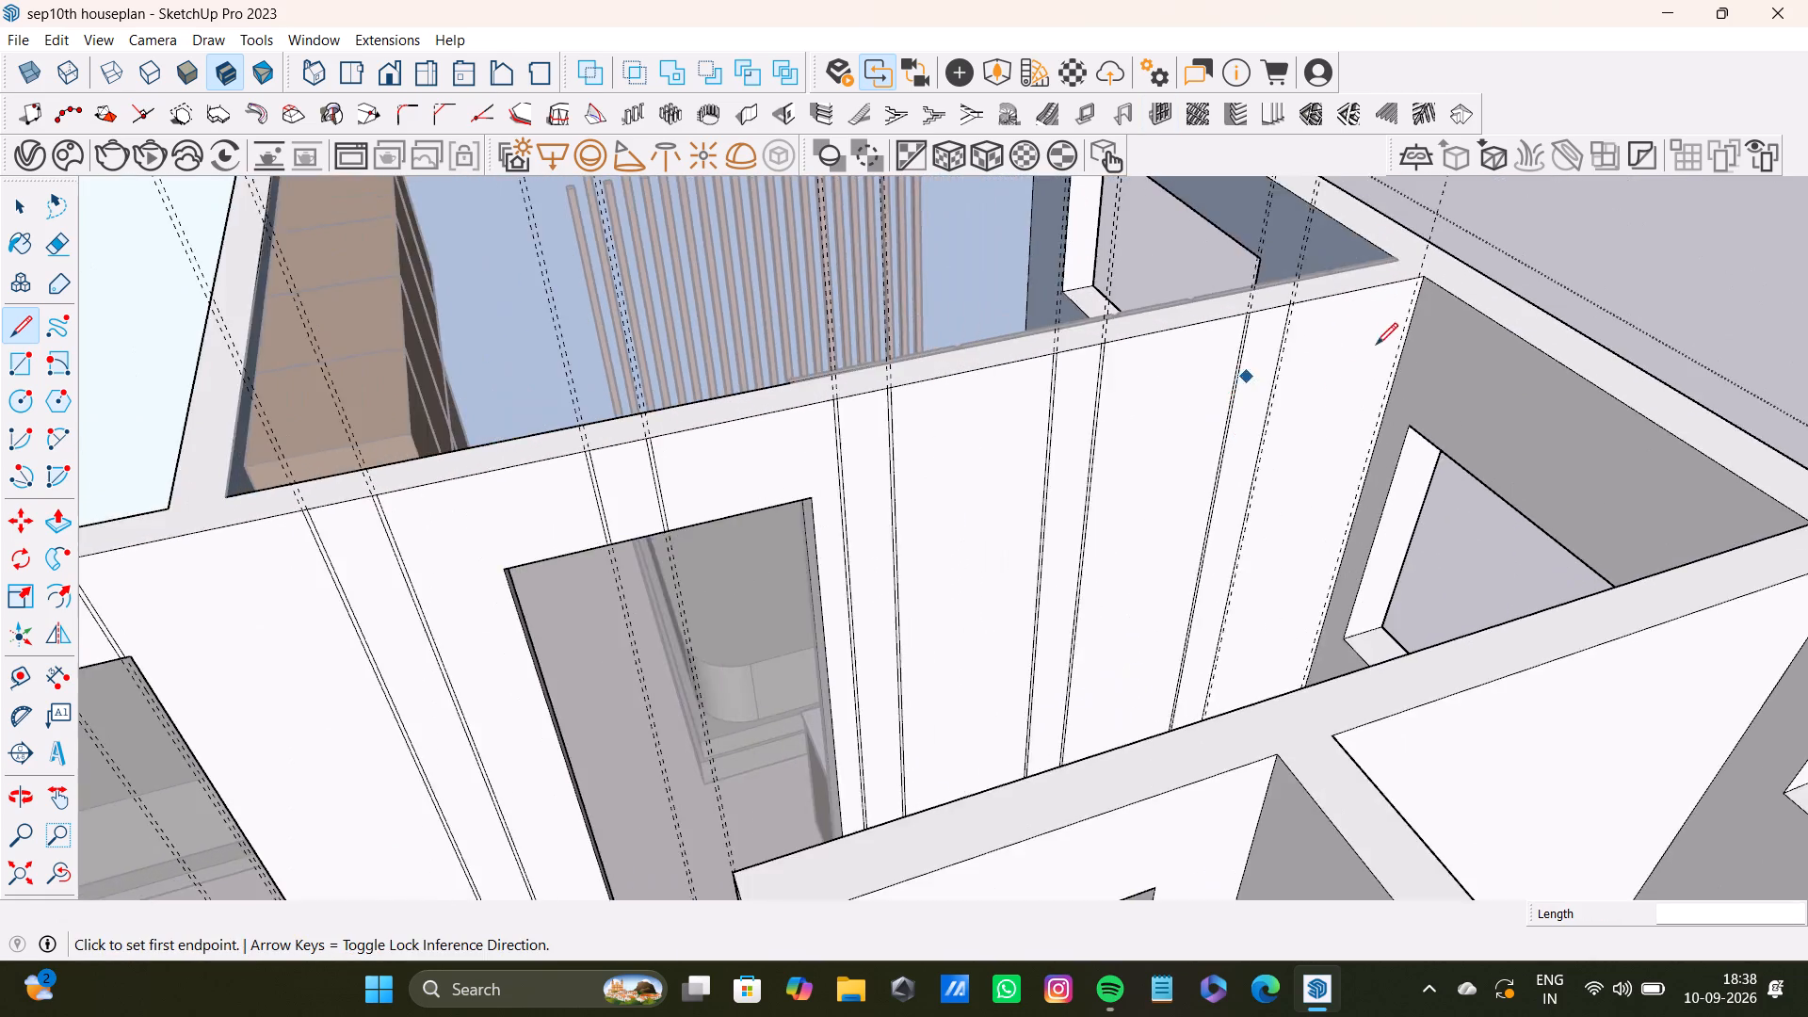
pyautogui.scroll(16, 1378, 342)
pyautogui.click(1289, 208)
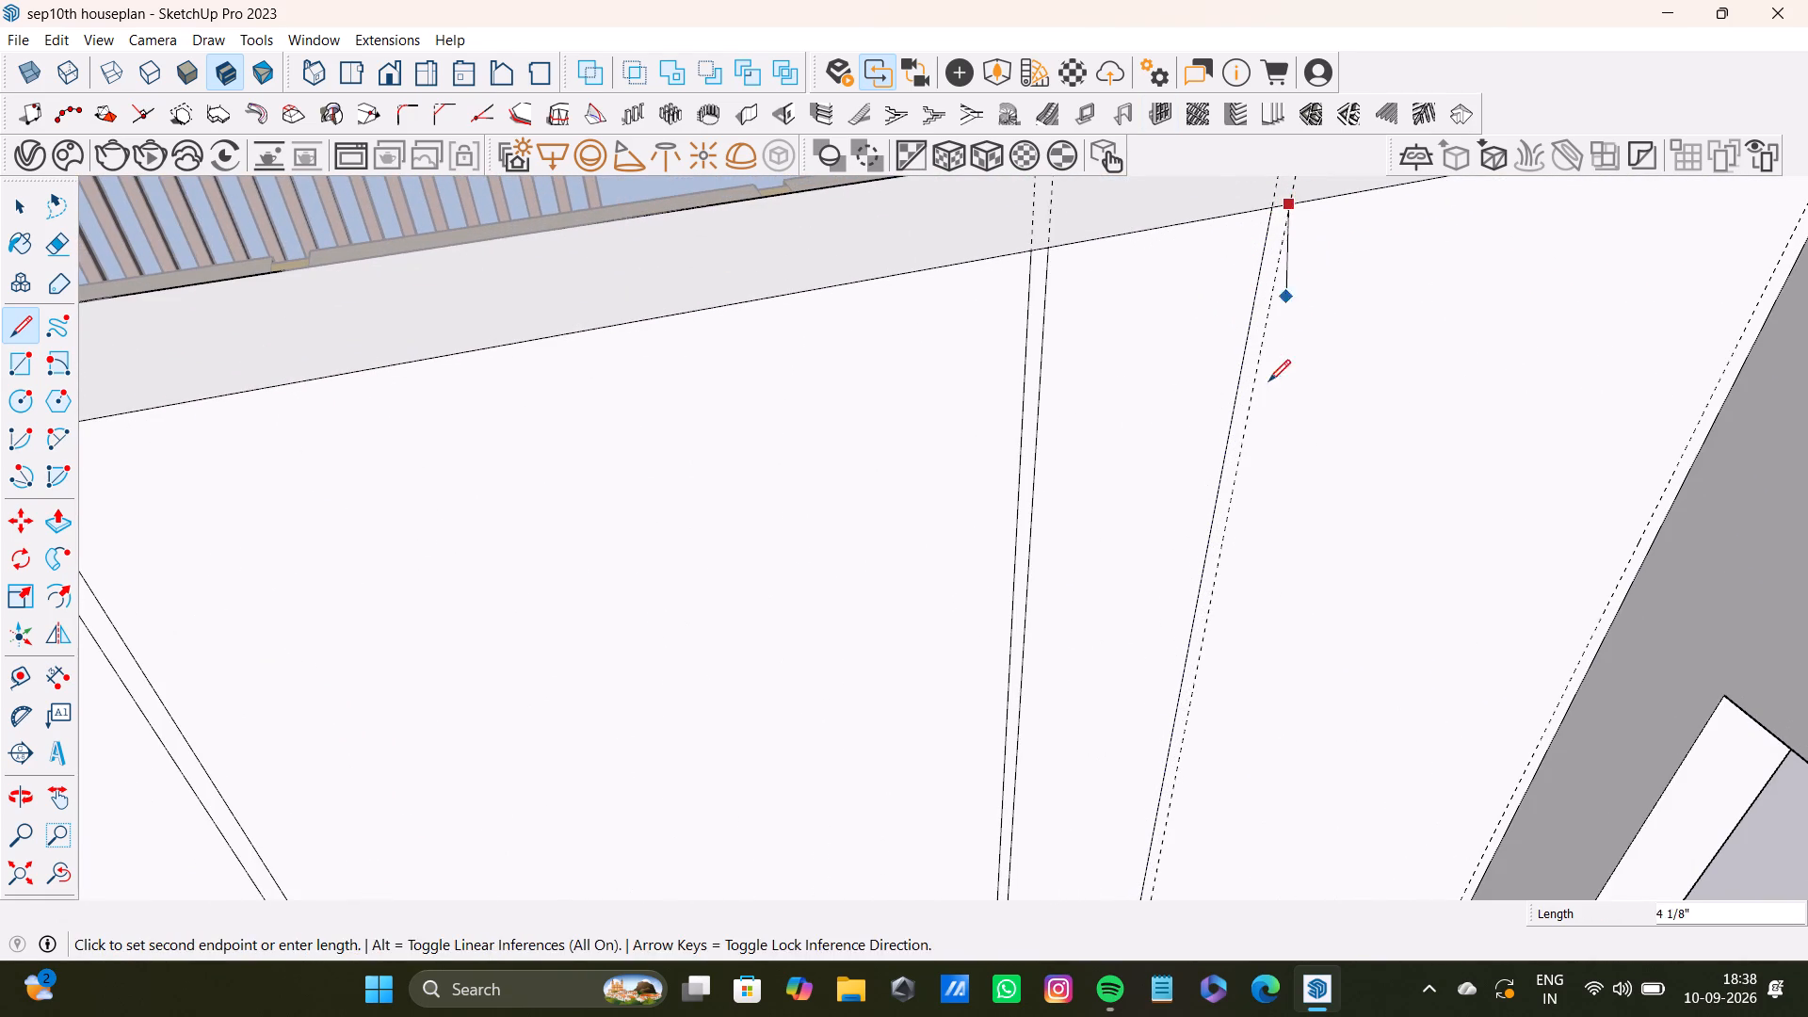
pyautogui.scroll(-4, 1267, 396)
pyautogui.keyDown('shift'); pyautogui.moveTo(1261, 436); pyautogui.dragTo(1264, 299, button='middle'); pyautogui.keyUp('shift')
pyautogui.keyDown('shift'); pyautogui.scroll(1, 1264, 283); pyautogui.keyUp('shift')
pyautogui.scroll(-4, 1254, 363)
pyautogui.keyDown('shift'); pyautogui.moveTo(1223, 484); pyautogui.dragTo(1236, 295, button='middle'); pyautogui.keyUp('shift')
pyautogui.scroll(3, 1236, 472)
pyautogui.keyDown('shift'); pyautogui.moveTo(1184, 610); pyautogui.dragTo(1184, 365, button='middle'); pyautogui.keyUp('shift')
pyautogui.scroll(3, 1181, 551)
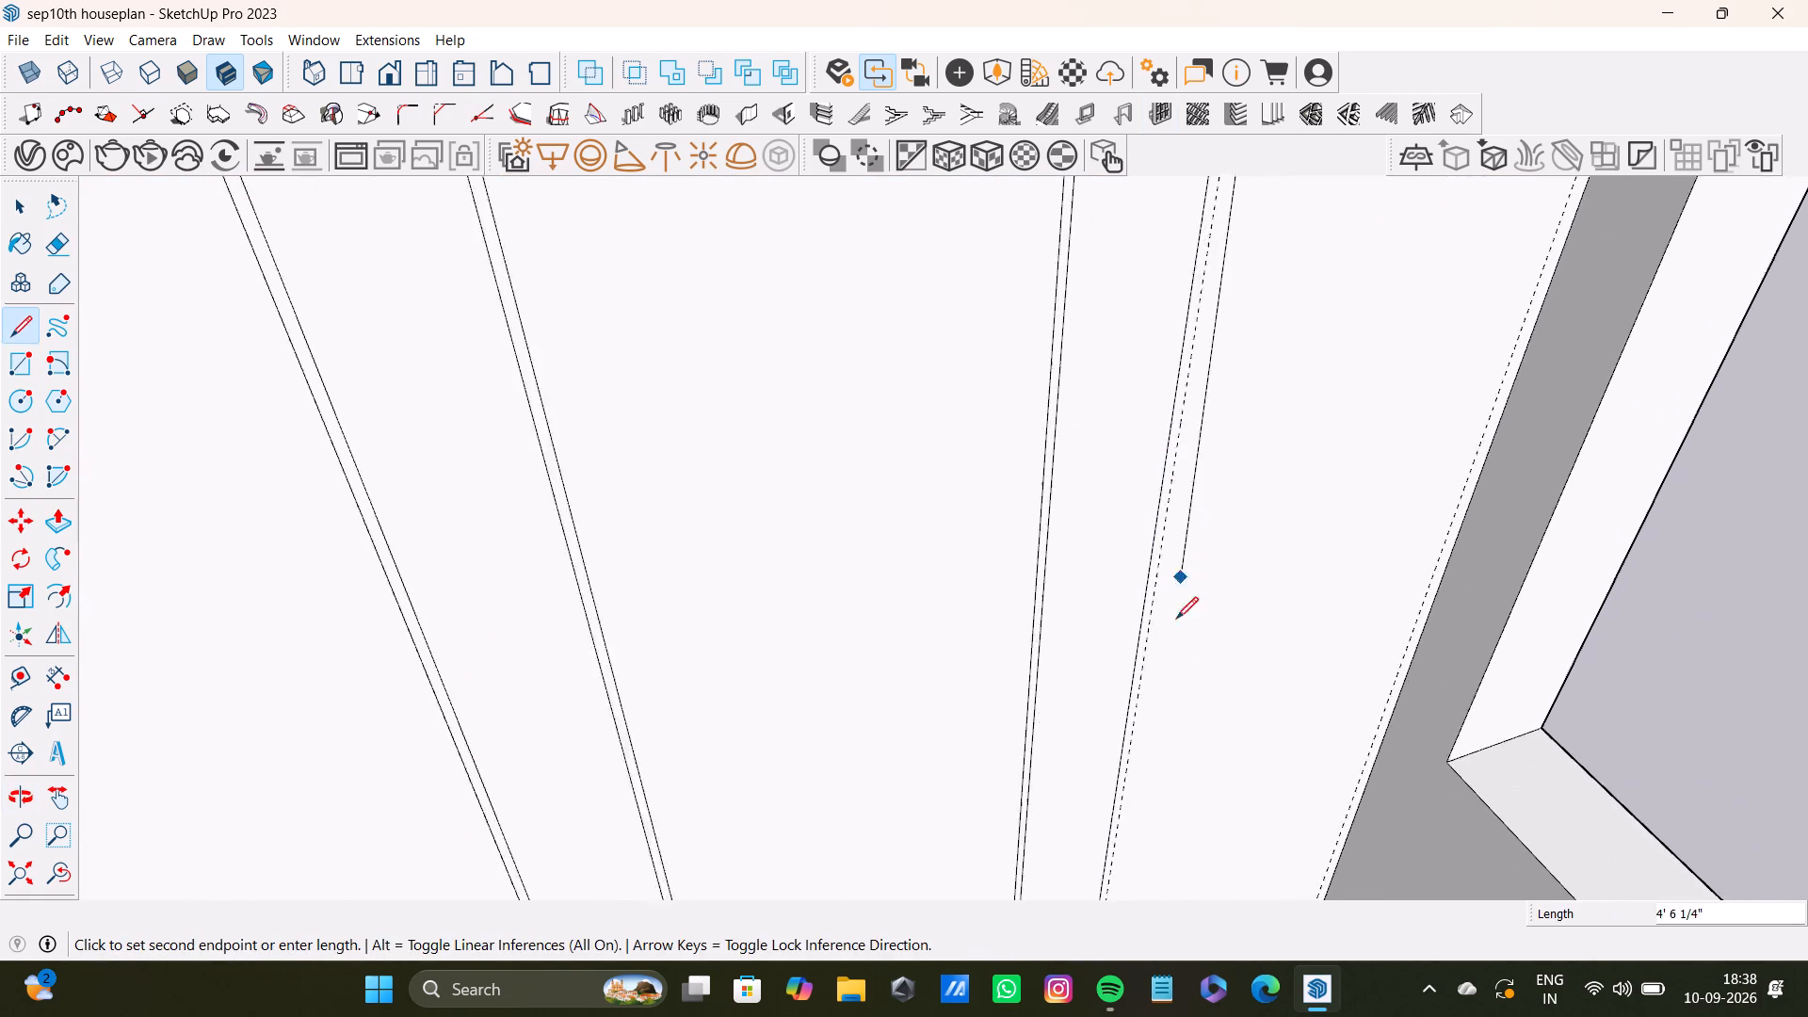
pyautogui.moveTo(1146, 680); pyautogui.dragTo(1146, 356, button='middle')
pyautogui.scroll(3, 1139, 574)
pyautogui.moveTo(1091, 757); pyautogui.dragTo(1105, 415, button='middle')
pyautogui.keyDown('shift'); pyautogui.scroll(4, 1106, 431); pyautogui.keyUp('shift')
pyautogui.keyDown('shift'); pyautogui.moveTo(1074, 670); pyautogui.dragTo(1078, 438, button='middle'); pyautogui.keyUp('shift')
pyautogui.scroll(3, 1096, 673)
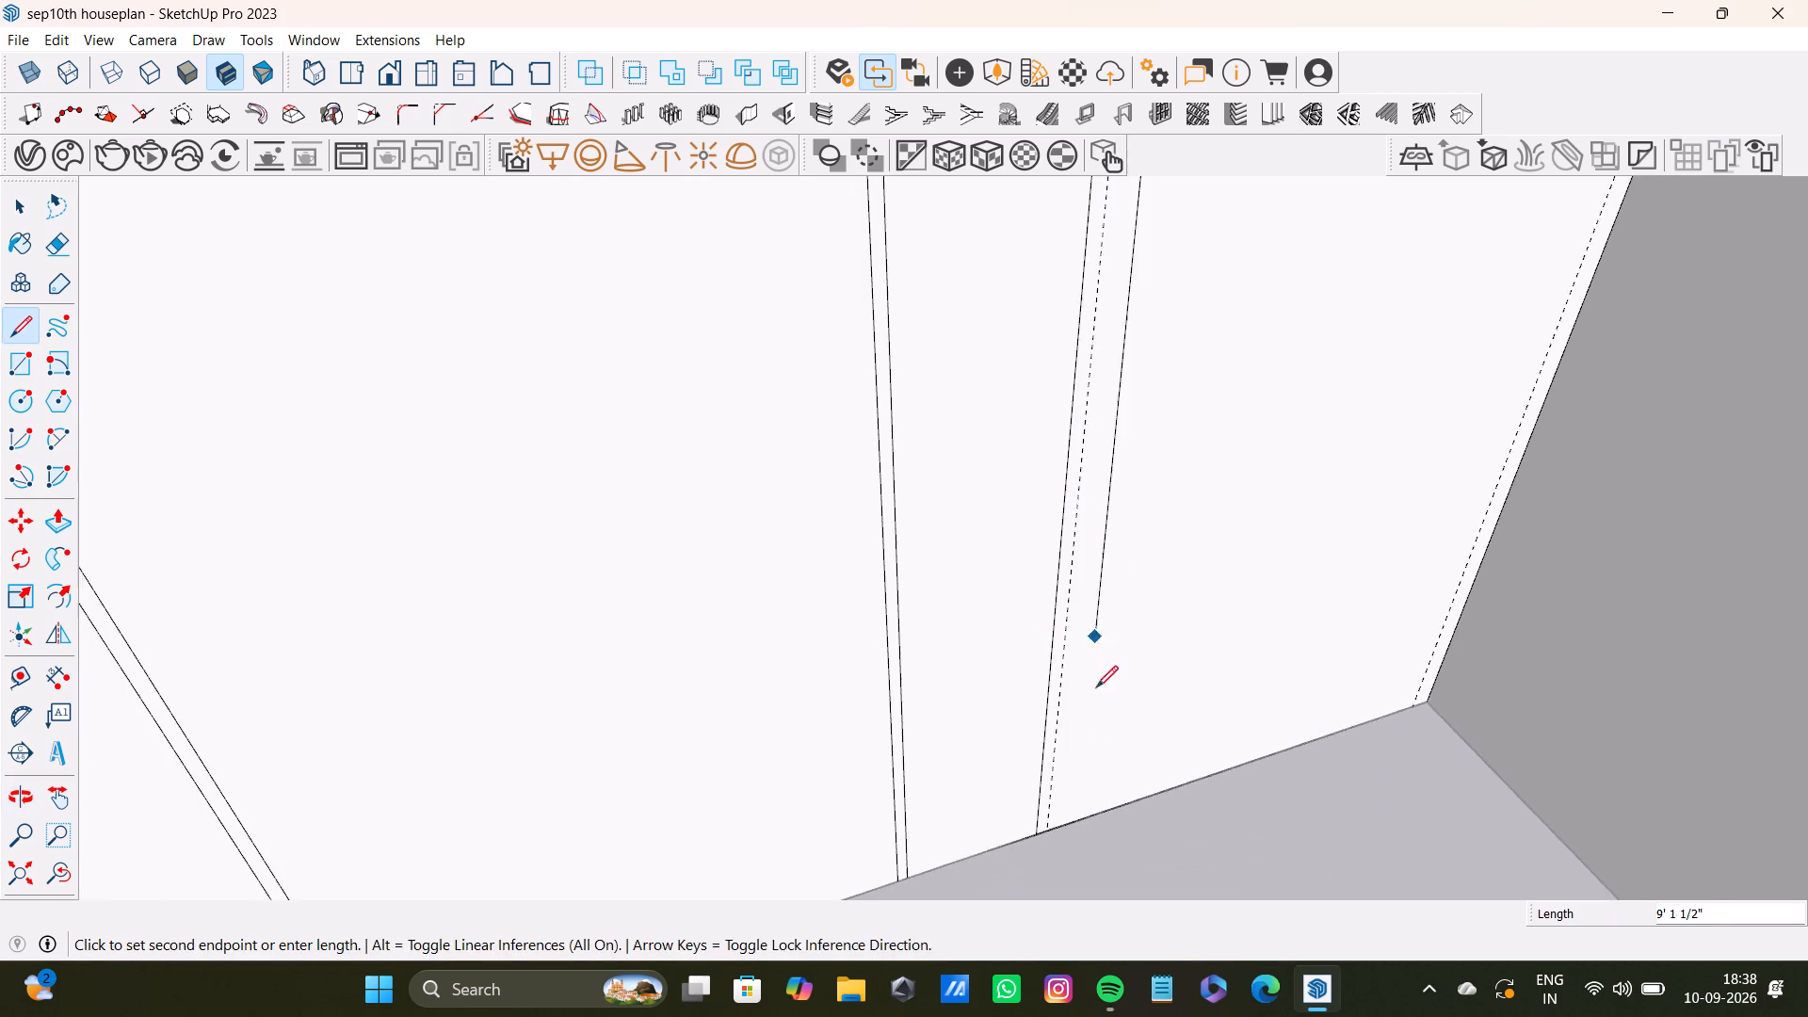
pyautogui.keyDown('shift'); pyautogui.moveTo(1067, 719); pyautogui.dragTo(1048, 460, button='middle'); pyautogui.keyUp('shift')
pyautogui.scroll(2, 1028, 603)
pyautogui.click(1016, 675)
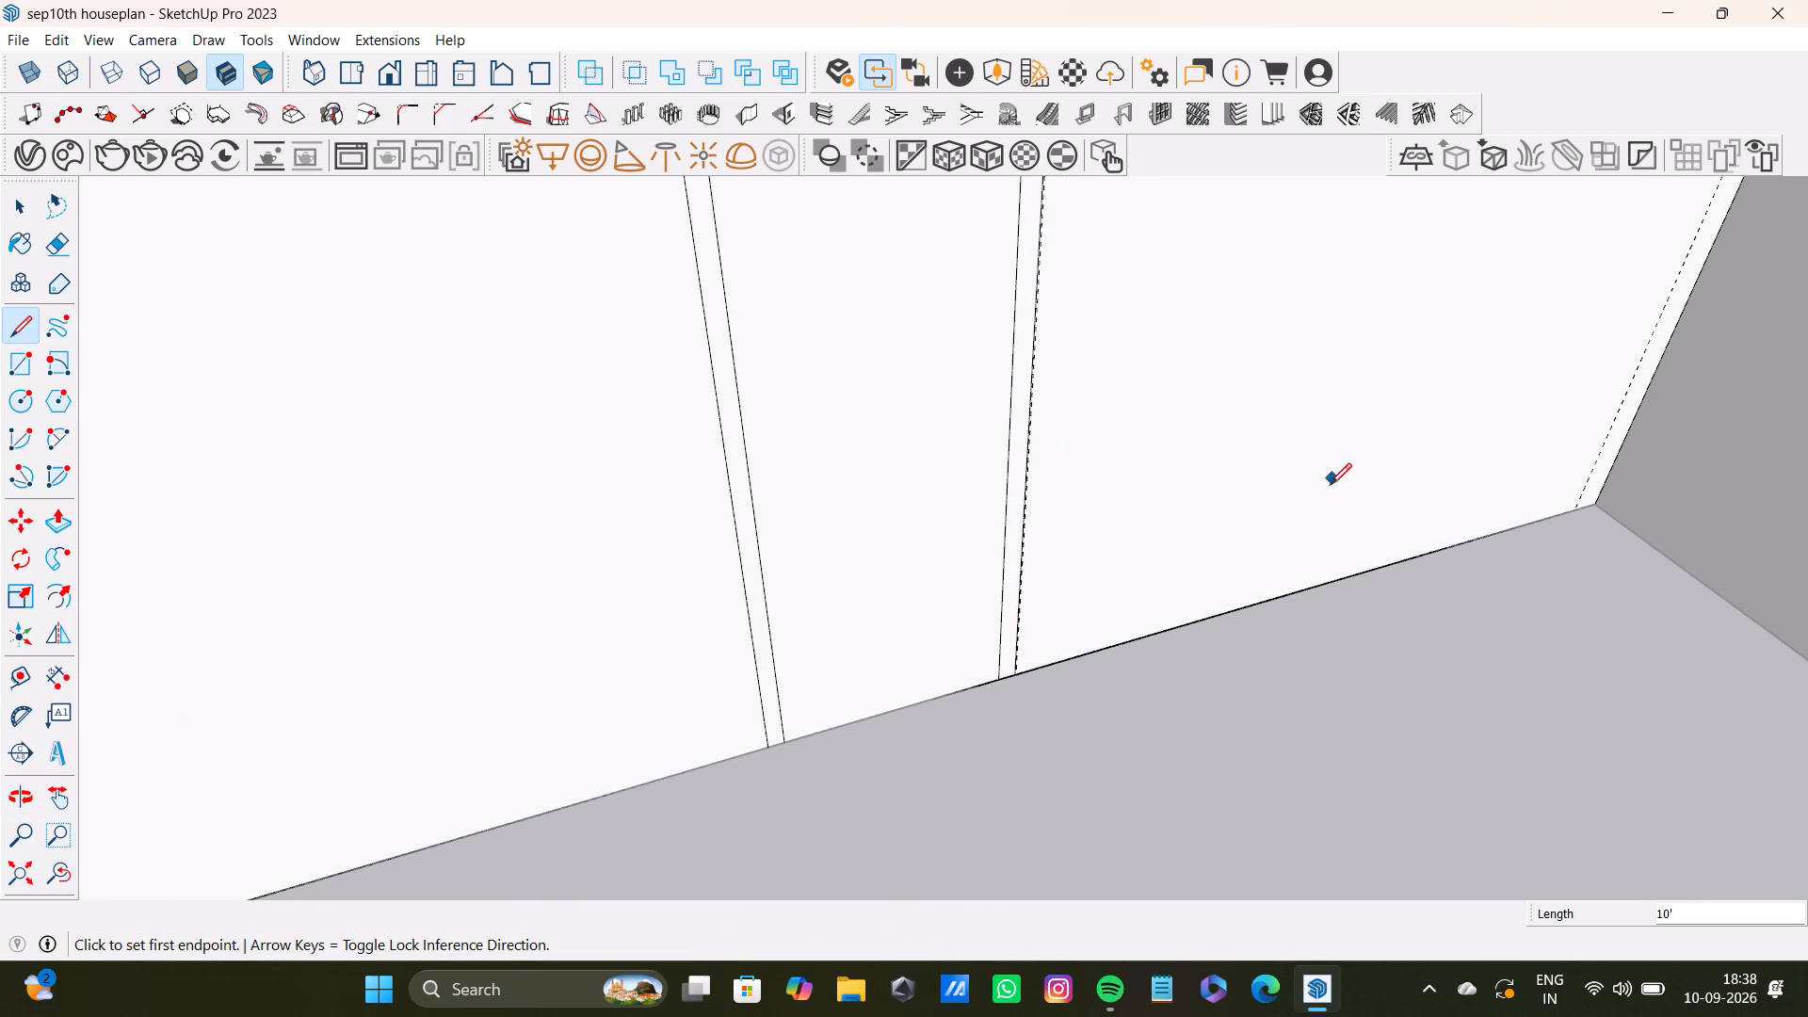
# Draw a 10' vertical line from the wall's top edge to the floor along the guide beside its end corner.
pyautogui.scroll(-7, 1330, 485)
pyautogui.keyDown('shift'); pyautogui.moveTo(1253, 450); pyautogui.dragTo(1245, 714, button='middle'); pyautogui.keyUp('shift')
pyautogui.scroll(-14, 1245, 626)
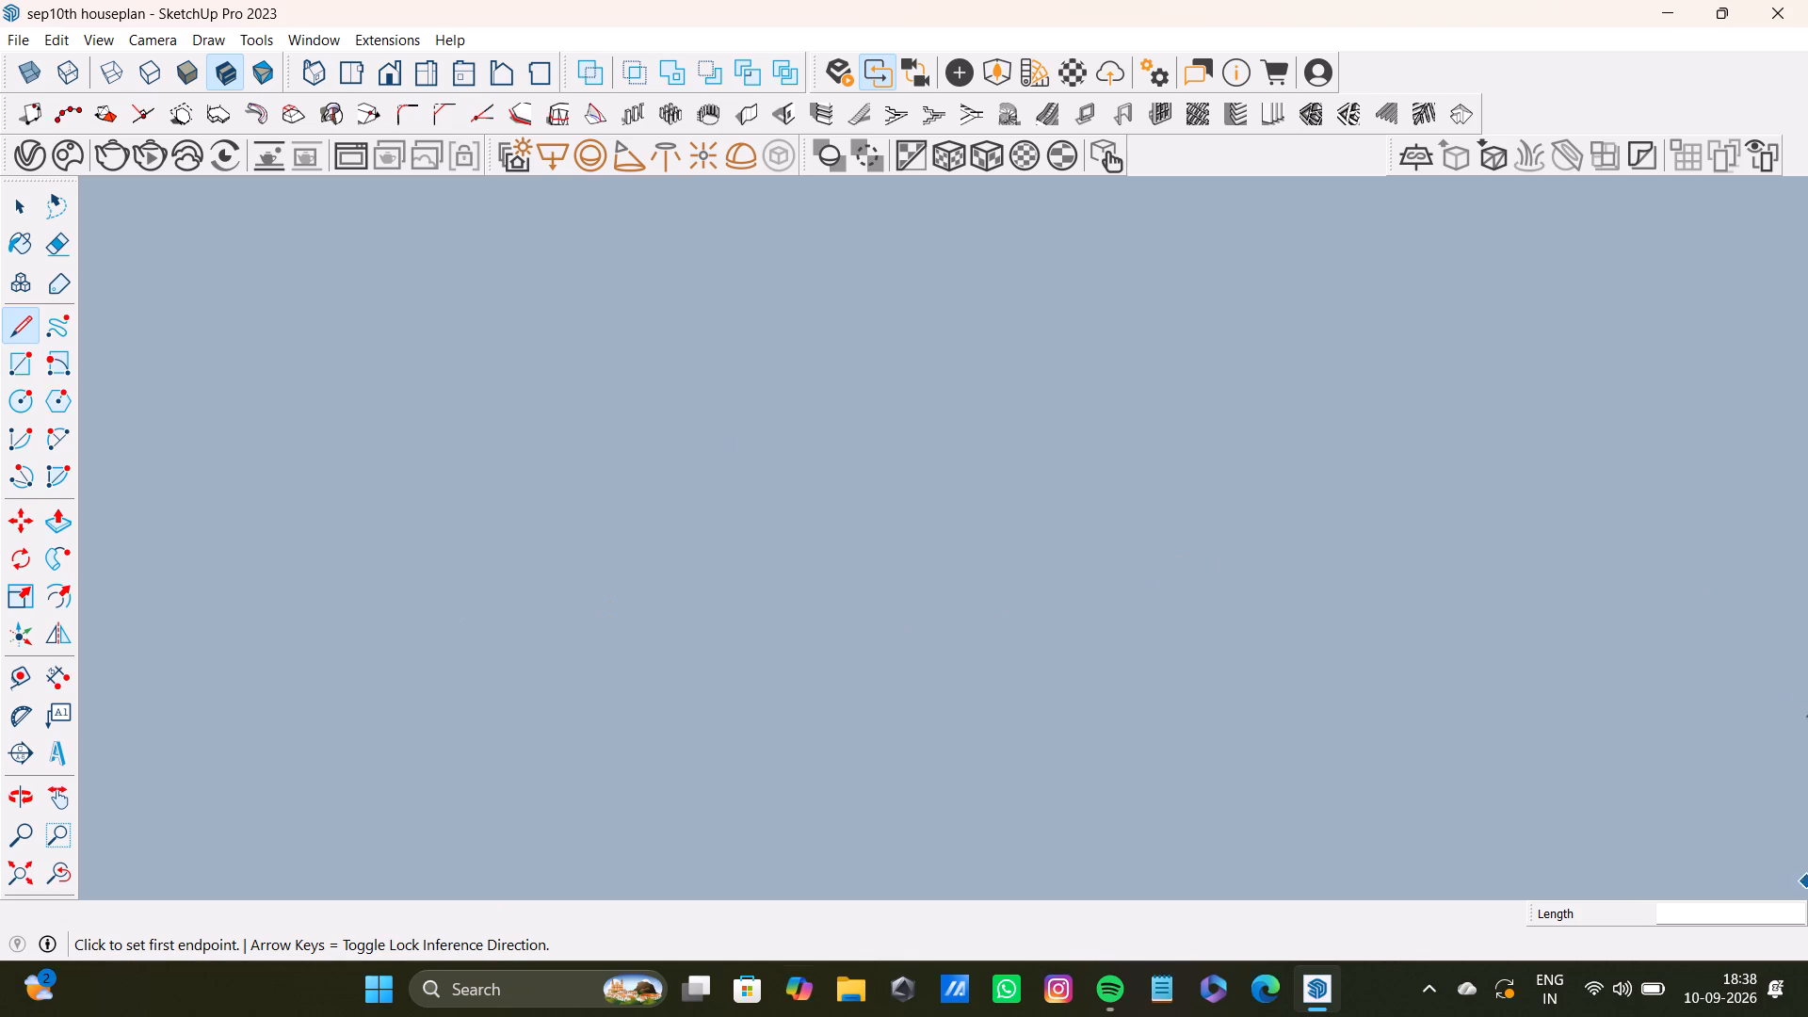
pyautogui.click(60, 878)
pyautogui.moveTo(1299, 422); pyautogui.dragTo(1169, 944, button='middle')
pyautogui.scroll(-10, 1140, 707)
pyautogui.scroll(-4, 1171, 395)
pyautogui.moveTo(1172, 407); pyautogui.dragTo(1172, 444, button='middle')
pyautogui.keyDown('shift'); pyautogui.moveTo(1176, 450); pyautogui.dragTo(1176, 815, button='middle'); pyautogui.keyUp('shift')
pyautogui.keyDown('shift'); pyautogui.scroll(-1, 1193, 765); pyautogui.keyUp('shift')
pyautogui.scroll(5, 1284, 533)
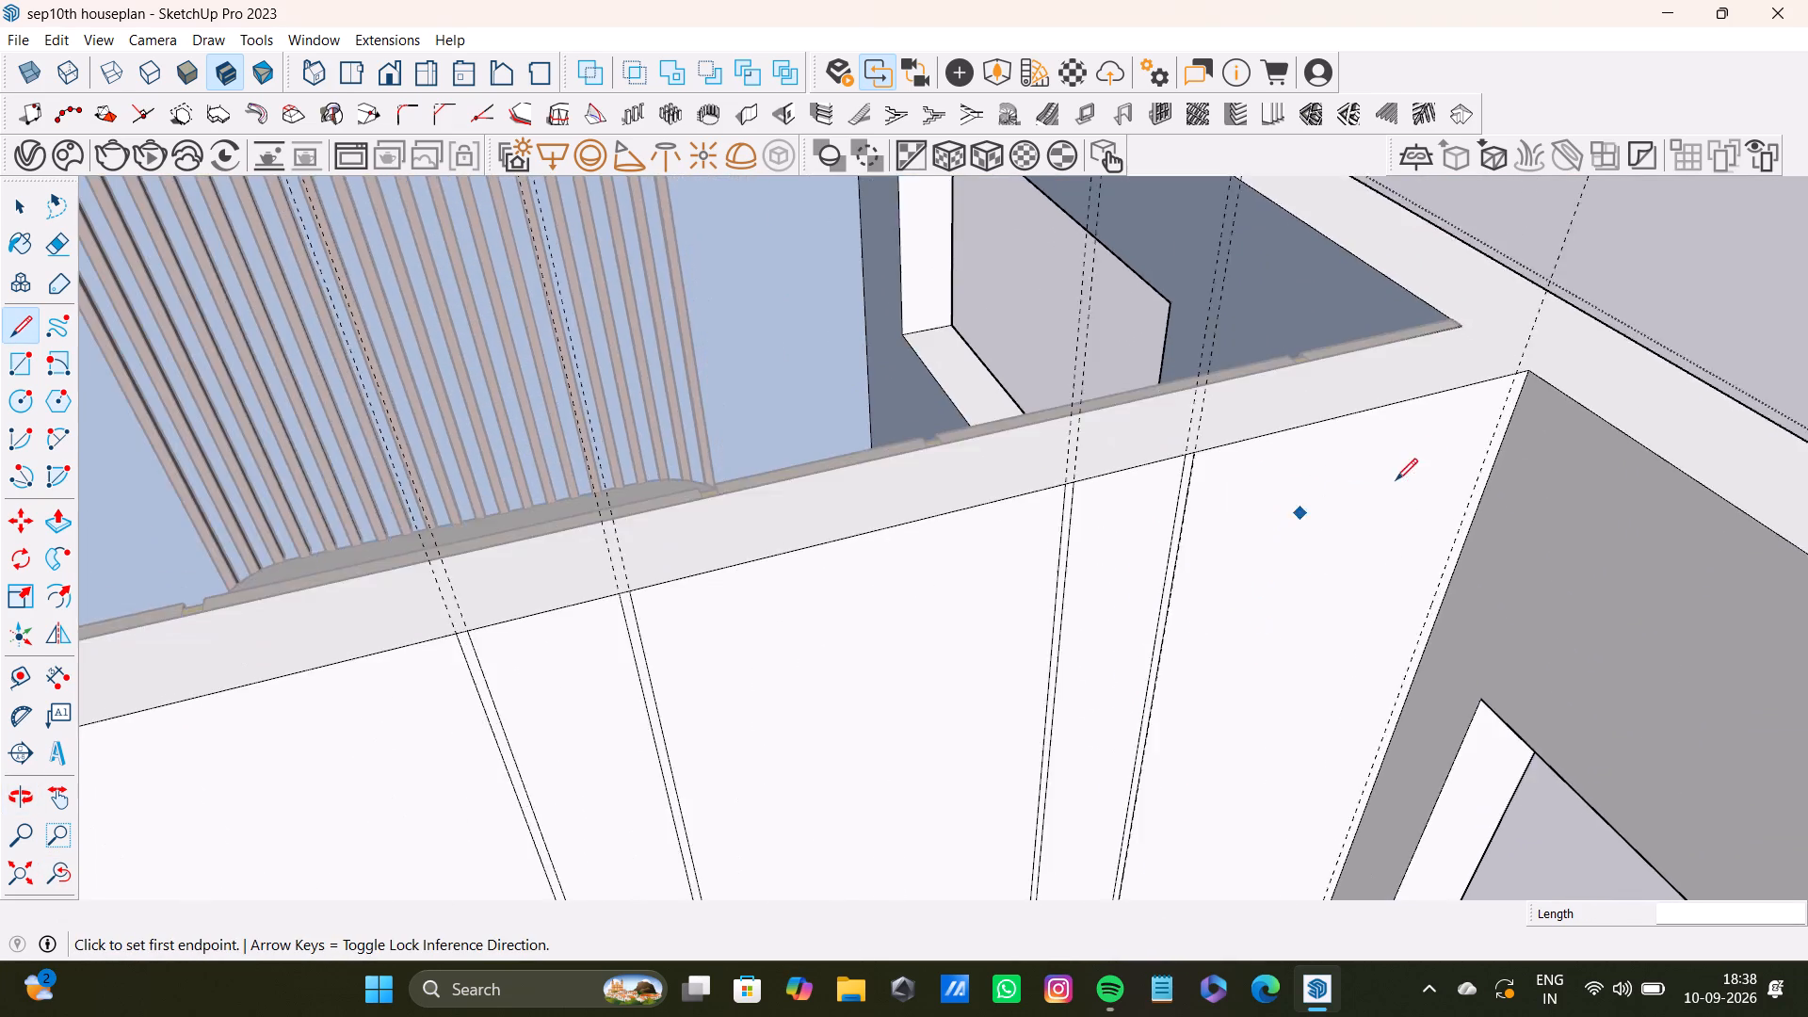
pyautogui.scroll(7, 1396, 480)
pyautogui.click(1596, 301)
pyautogui.scroll(-4, 1572, 600)
pyautogui.scroll(1, 1499, 674)
pyautogui.keyDown('shift'); pyautogui.moveTo(1497, 674); pyautogui.dragTo(1487, 426, button='middle'); pyautogui.keyUp('shift')
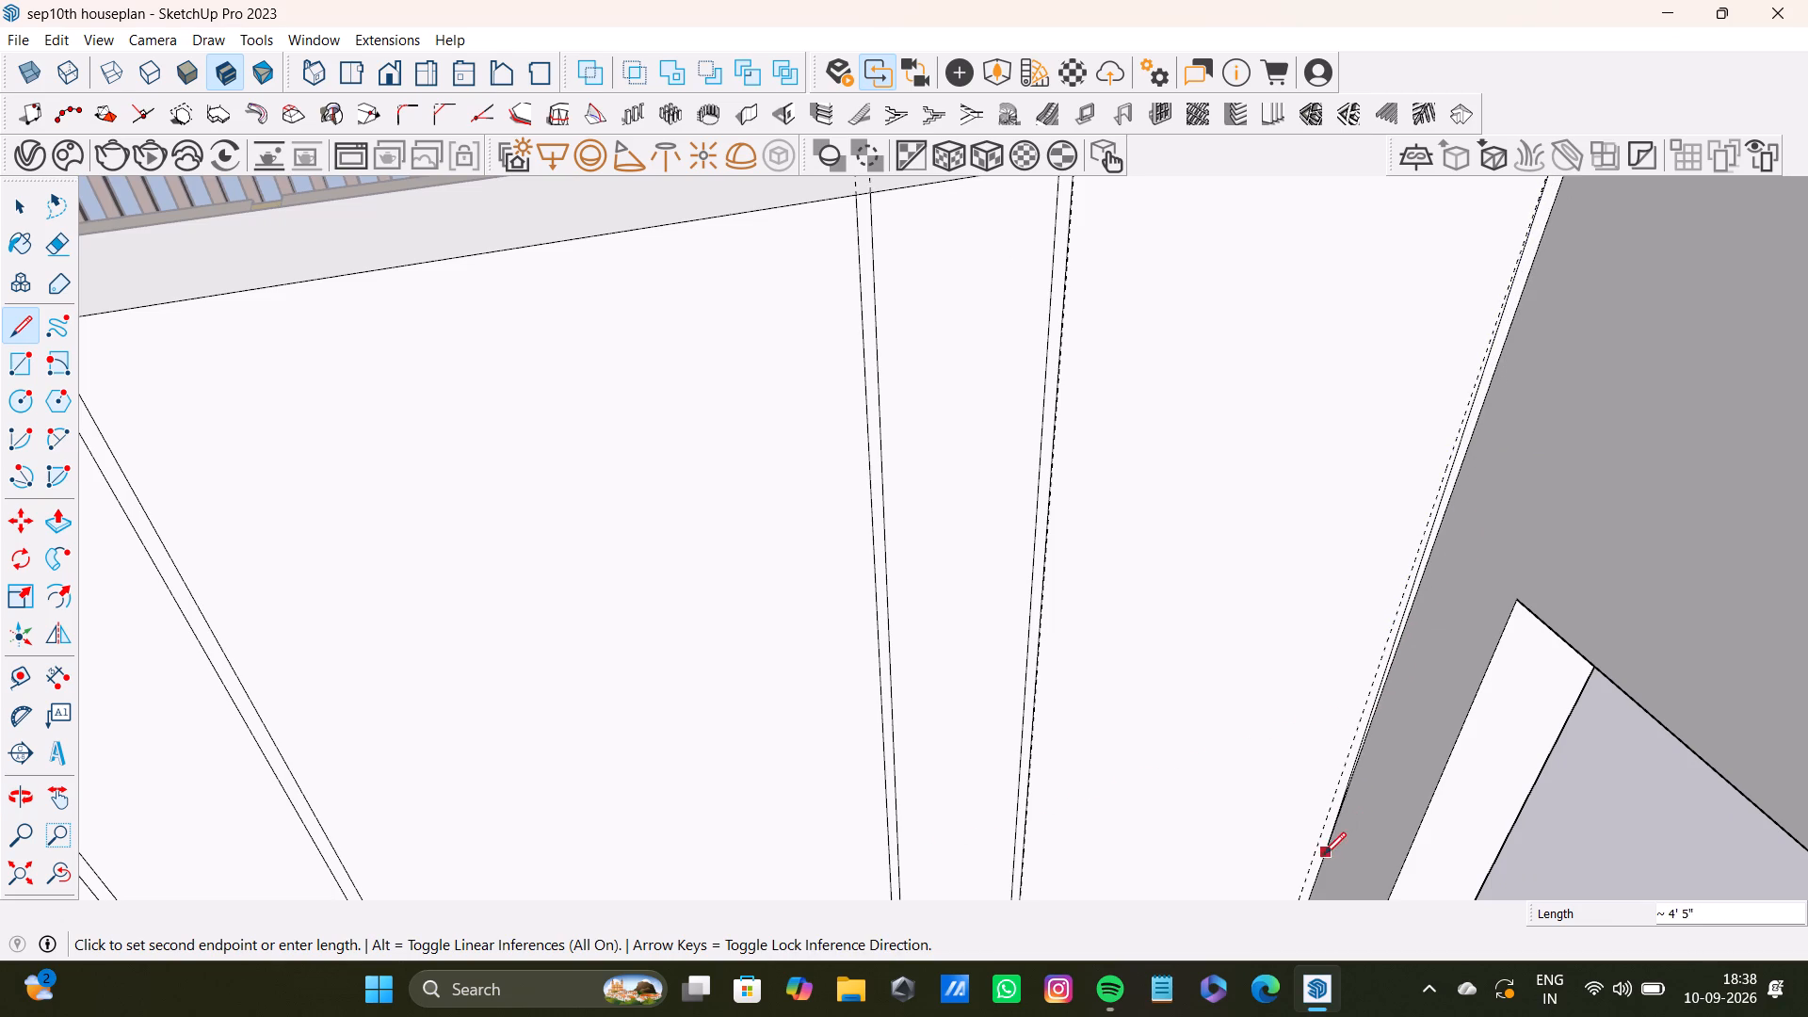
pyautogui.scroll(-2, 1313, 865)
pyautogui.keyDown('shift'); pyautogui.moveTo(1313, 866); pyautogui.dragTo(1350, 465, button='middle'); pyautogui.keyUp('shift')
pyautogui.keyDown('shift'); pyautogui.moveTo(1279, 780); pyautogui.dragTo(1278, 702, button='middle'); pyautogui.keyUp('shift')
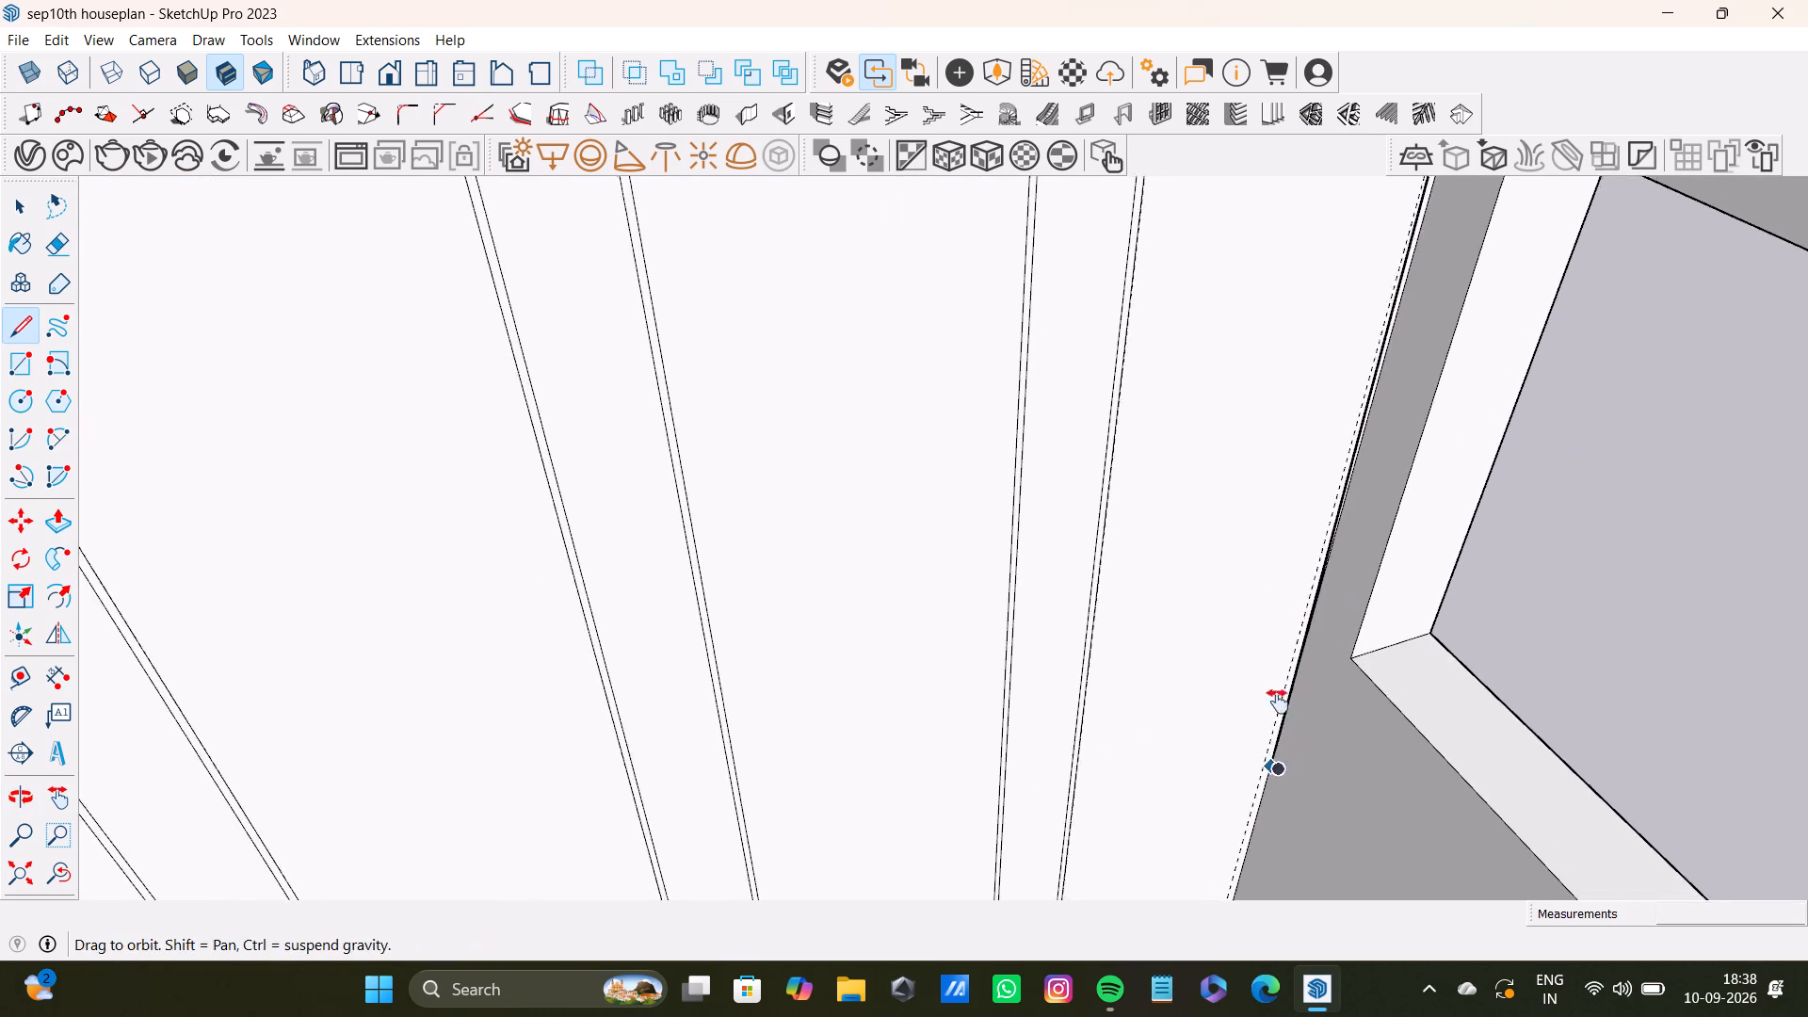
pyautogui.keyDown('shift'); pyautogui.moveTo(1278, 702); pyautogui.dragTo(1298, 505, button='middle'); pyautogui.keyUp('shift')
pyautogui.scroll(1, 1247, 600)
pyautogui.moveTo(810, 677); pyautogui.dragTo(1025, 674, button='middle')
pyautogui.click(50, 883)
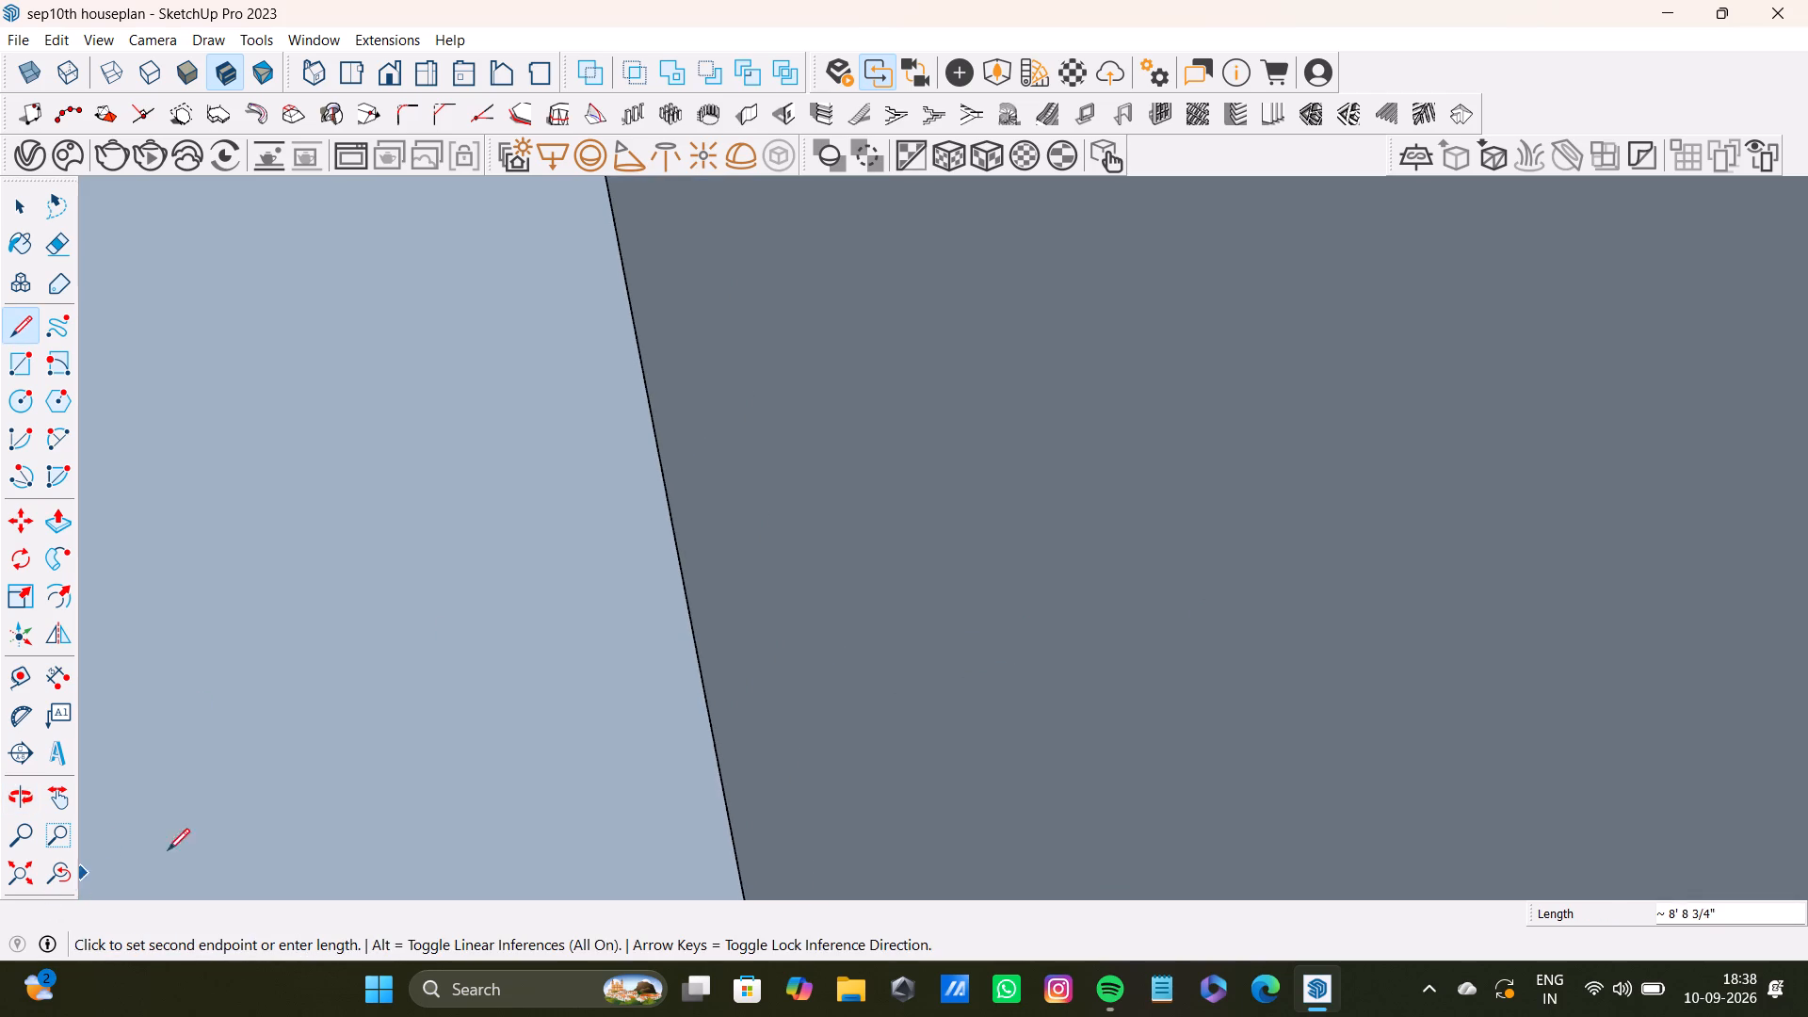
pyautogui.moveTo(783, 751); pyautogui.dragTo(921, 761, button='middle')
pyautogui.moveTo(52, 870); pyautogui.dragTo(74, 870)
pyautogui.moveTo(22, 873); pyautogui.dragTo(32, 866)
pyautogui.scroll(12, 1366, 331)
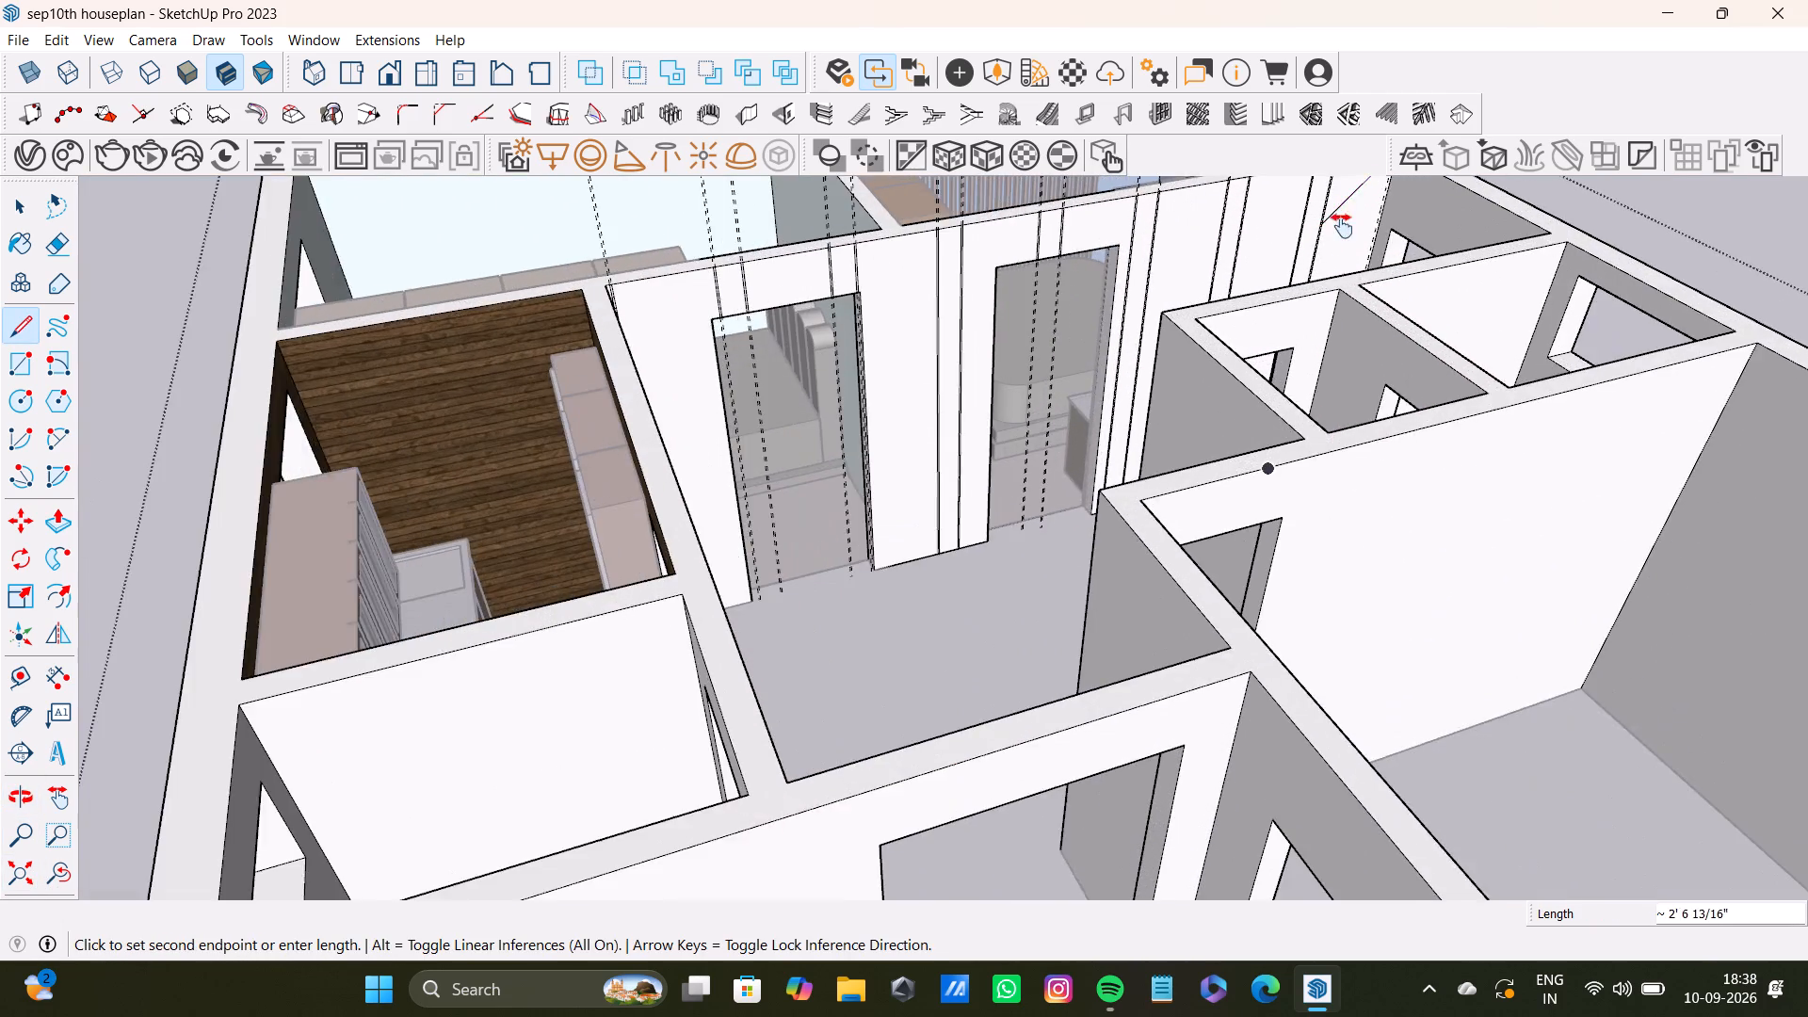
pyautogui.keyDown('shift'); pyautogui.moveTo(1342, 226); pyautogui.dragTo(1328, 423, button='middle'); pyautogui.keyUp('shift')
pyautogui.scroll(11, 1390, 398)
pyautogui.keyDown('shift'); pyautogui.moveTo(1297, 572); pyautogui.dragTo(1300, 444, button='middle'); pyautogui.keyUp('shift')
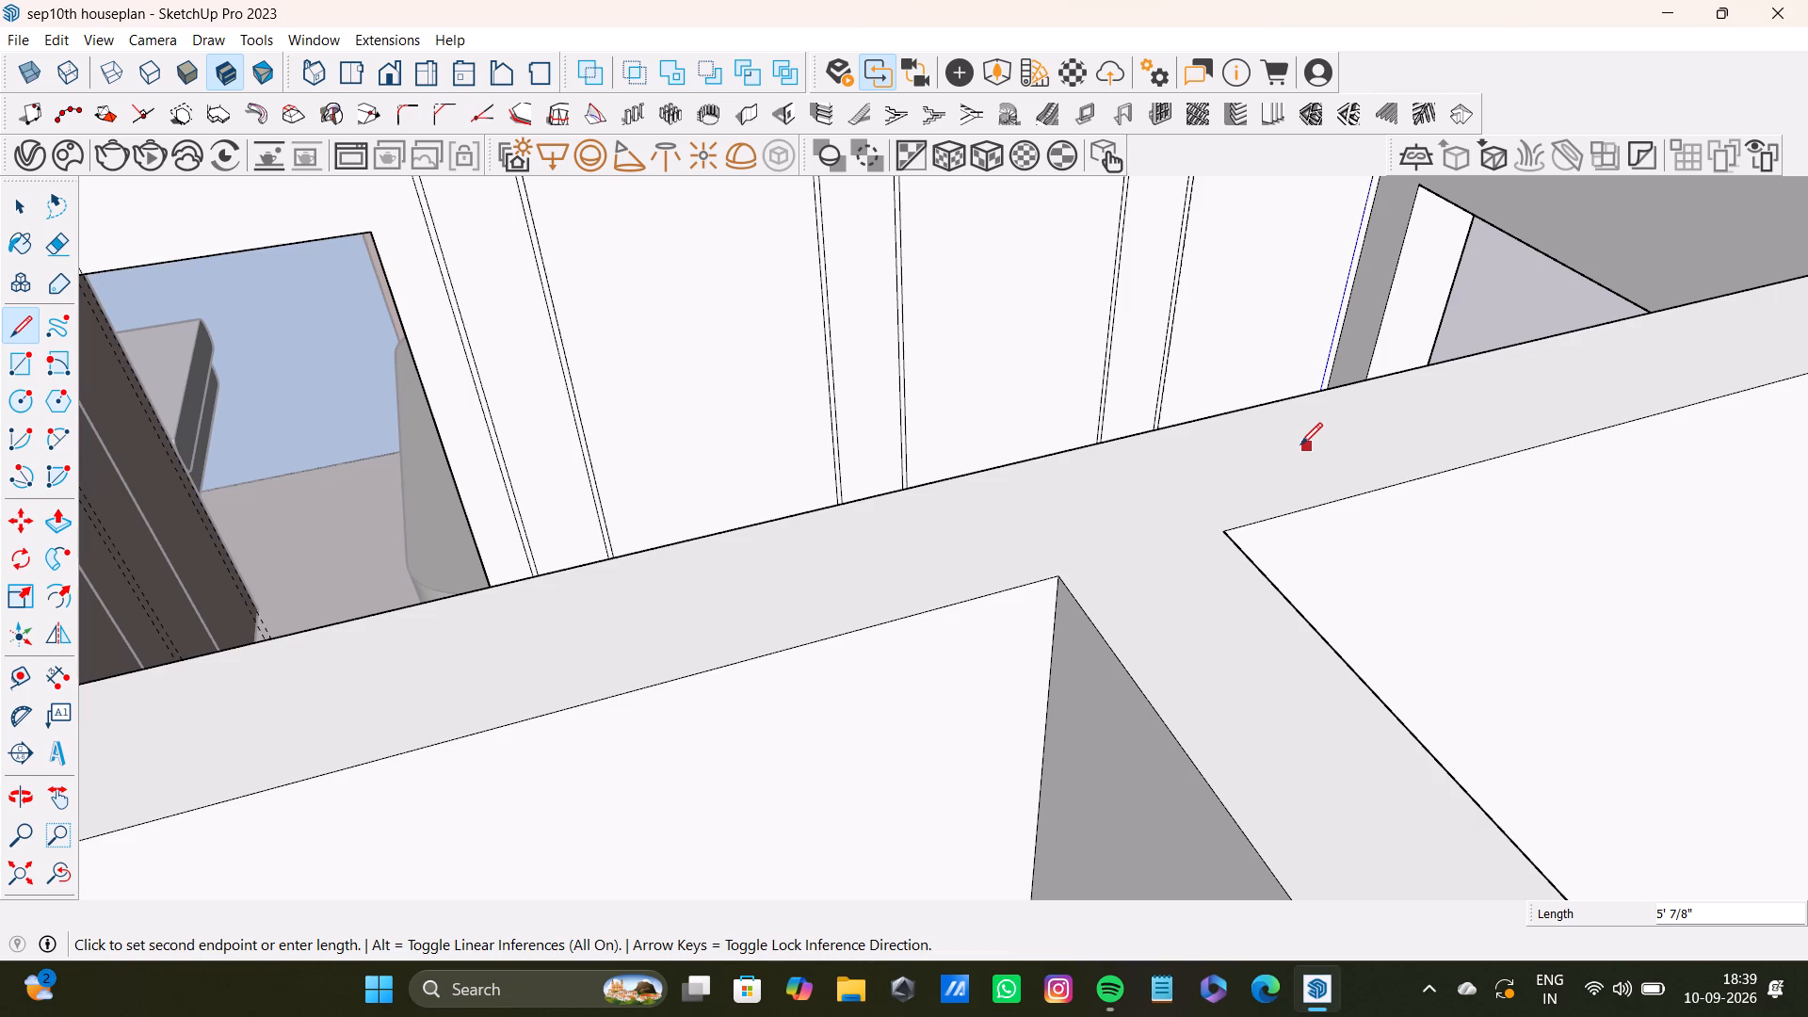
pyautogui.scroll(-6, 1144, 260)
pyautogui.moveTo(1245, 315); pyautogui.dragTo(1247, 399, button='middle')
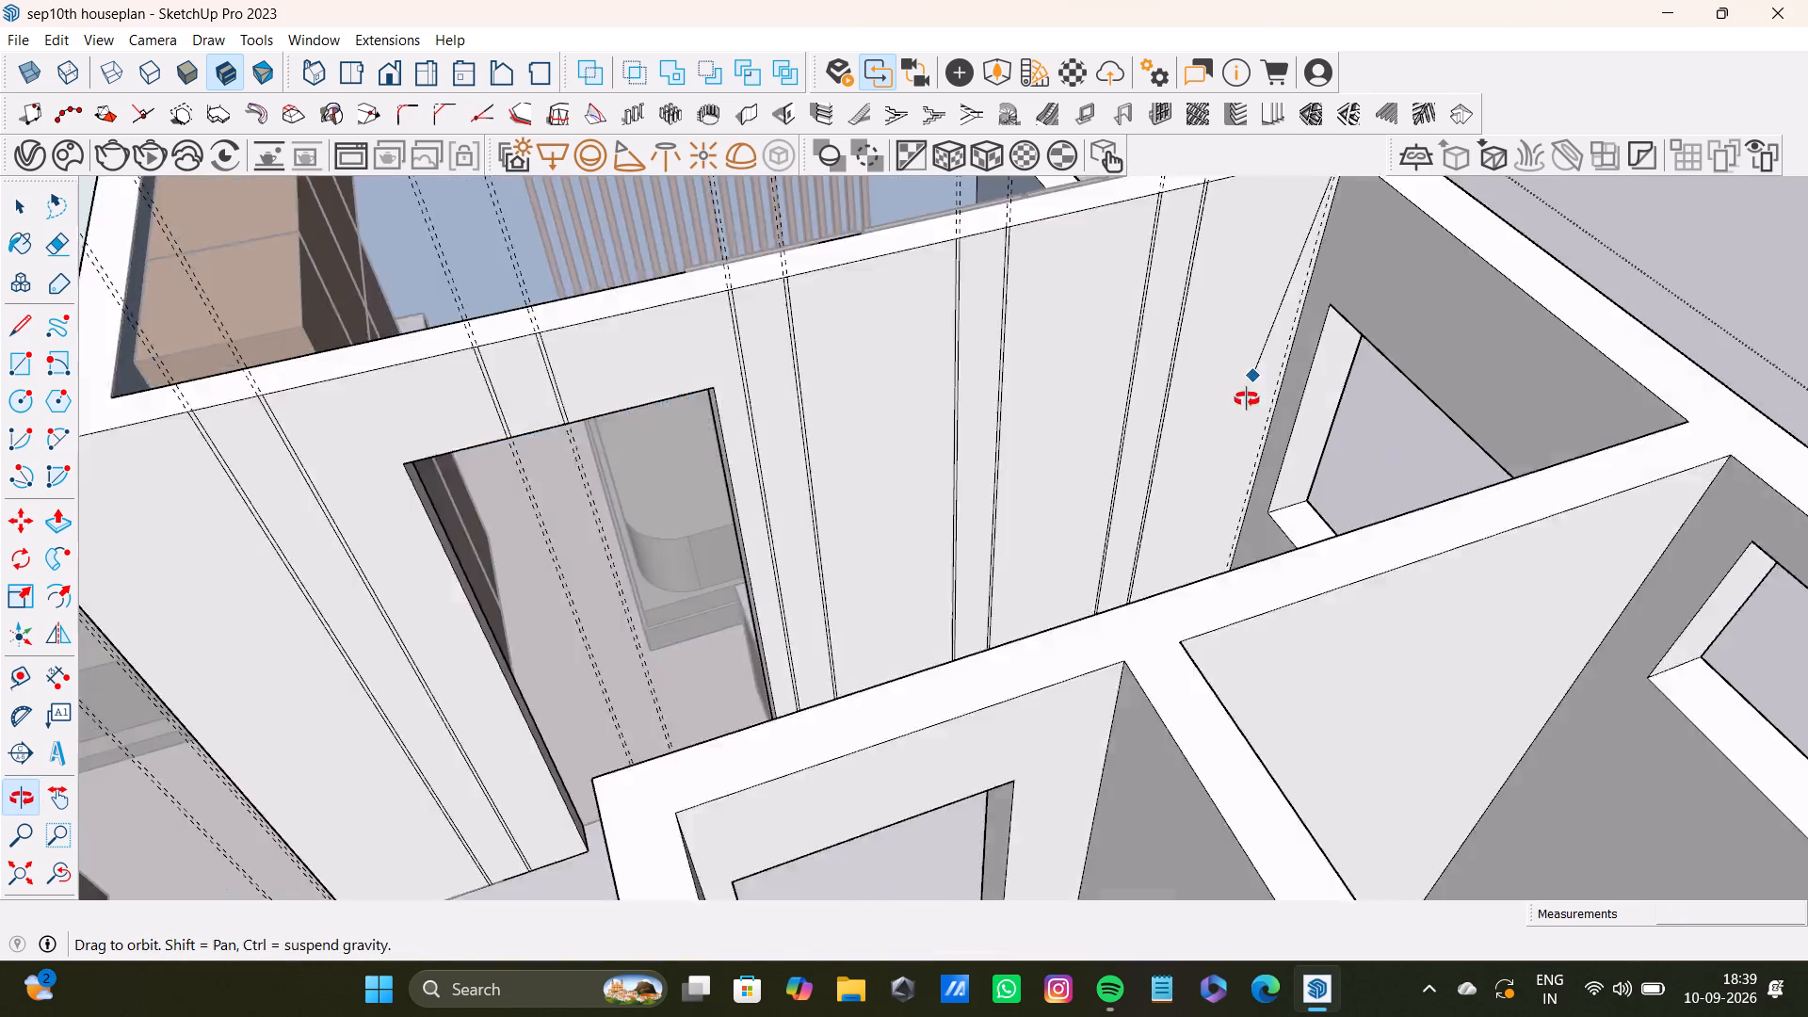
pyautogui.moveTo(1247, 399); pyautogui.dragTo(1245, 411, button='middle')
pyautogui.scroll(5, 1251, 413)
pyautogui.keyDown('shift'); pyautogui.moveTo(1239, 567); pyautogui.dragTo(1242, 445, button='middle'); pyautogui.keyUp('shift')
pyautogui.scroll(9, 1238, 561)
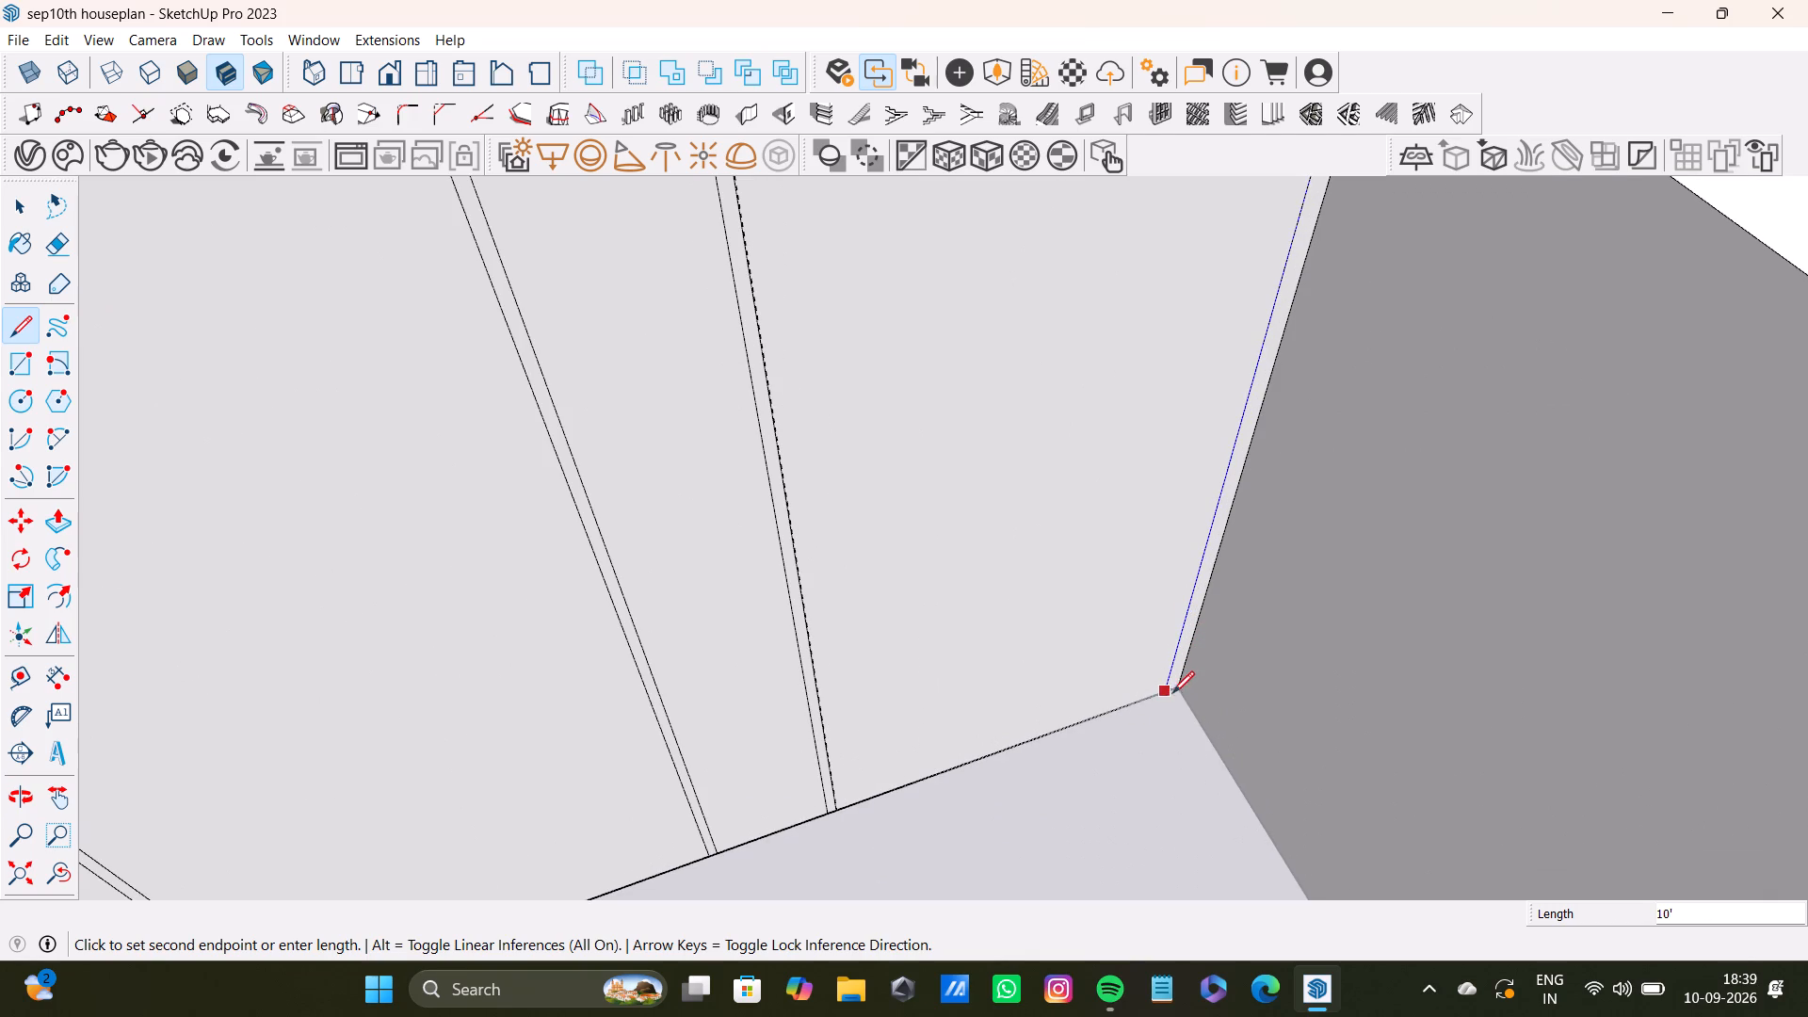
pyautogui.click(1172, 695)
pyautogui.press('space')
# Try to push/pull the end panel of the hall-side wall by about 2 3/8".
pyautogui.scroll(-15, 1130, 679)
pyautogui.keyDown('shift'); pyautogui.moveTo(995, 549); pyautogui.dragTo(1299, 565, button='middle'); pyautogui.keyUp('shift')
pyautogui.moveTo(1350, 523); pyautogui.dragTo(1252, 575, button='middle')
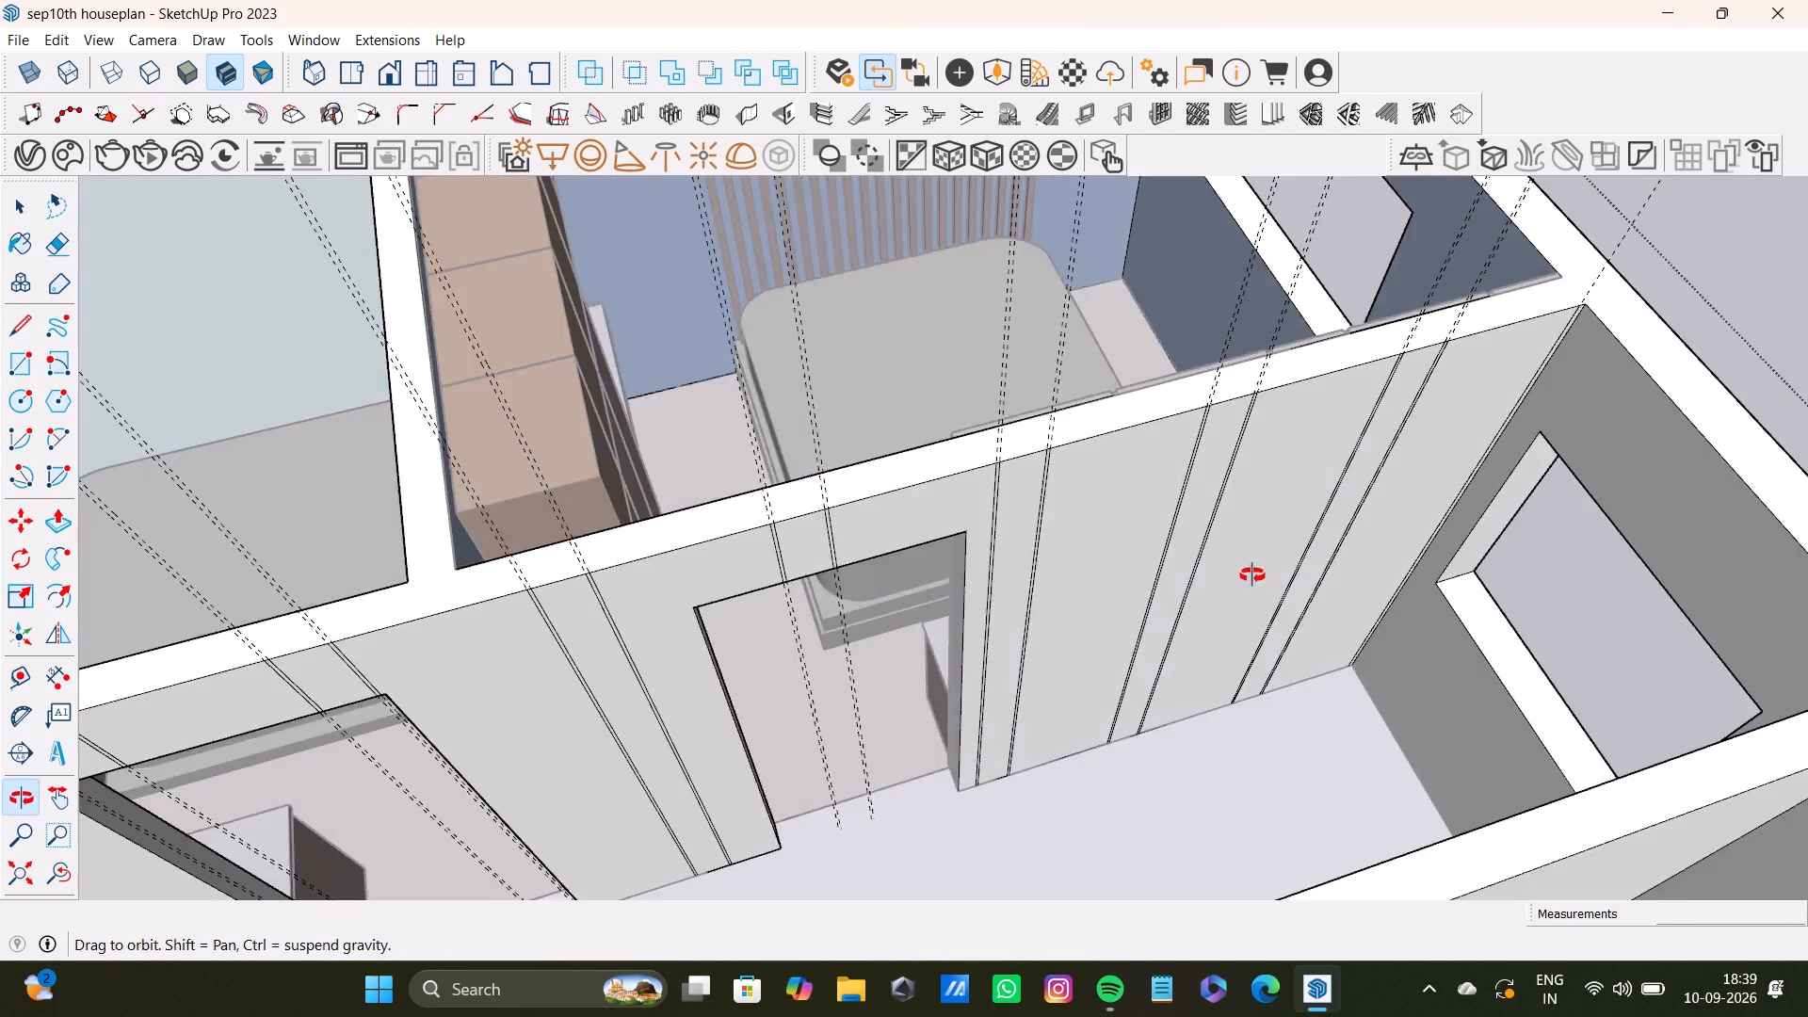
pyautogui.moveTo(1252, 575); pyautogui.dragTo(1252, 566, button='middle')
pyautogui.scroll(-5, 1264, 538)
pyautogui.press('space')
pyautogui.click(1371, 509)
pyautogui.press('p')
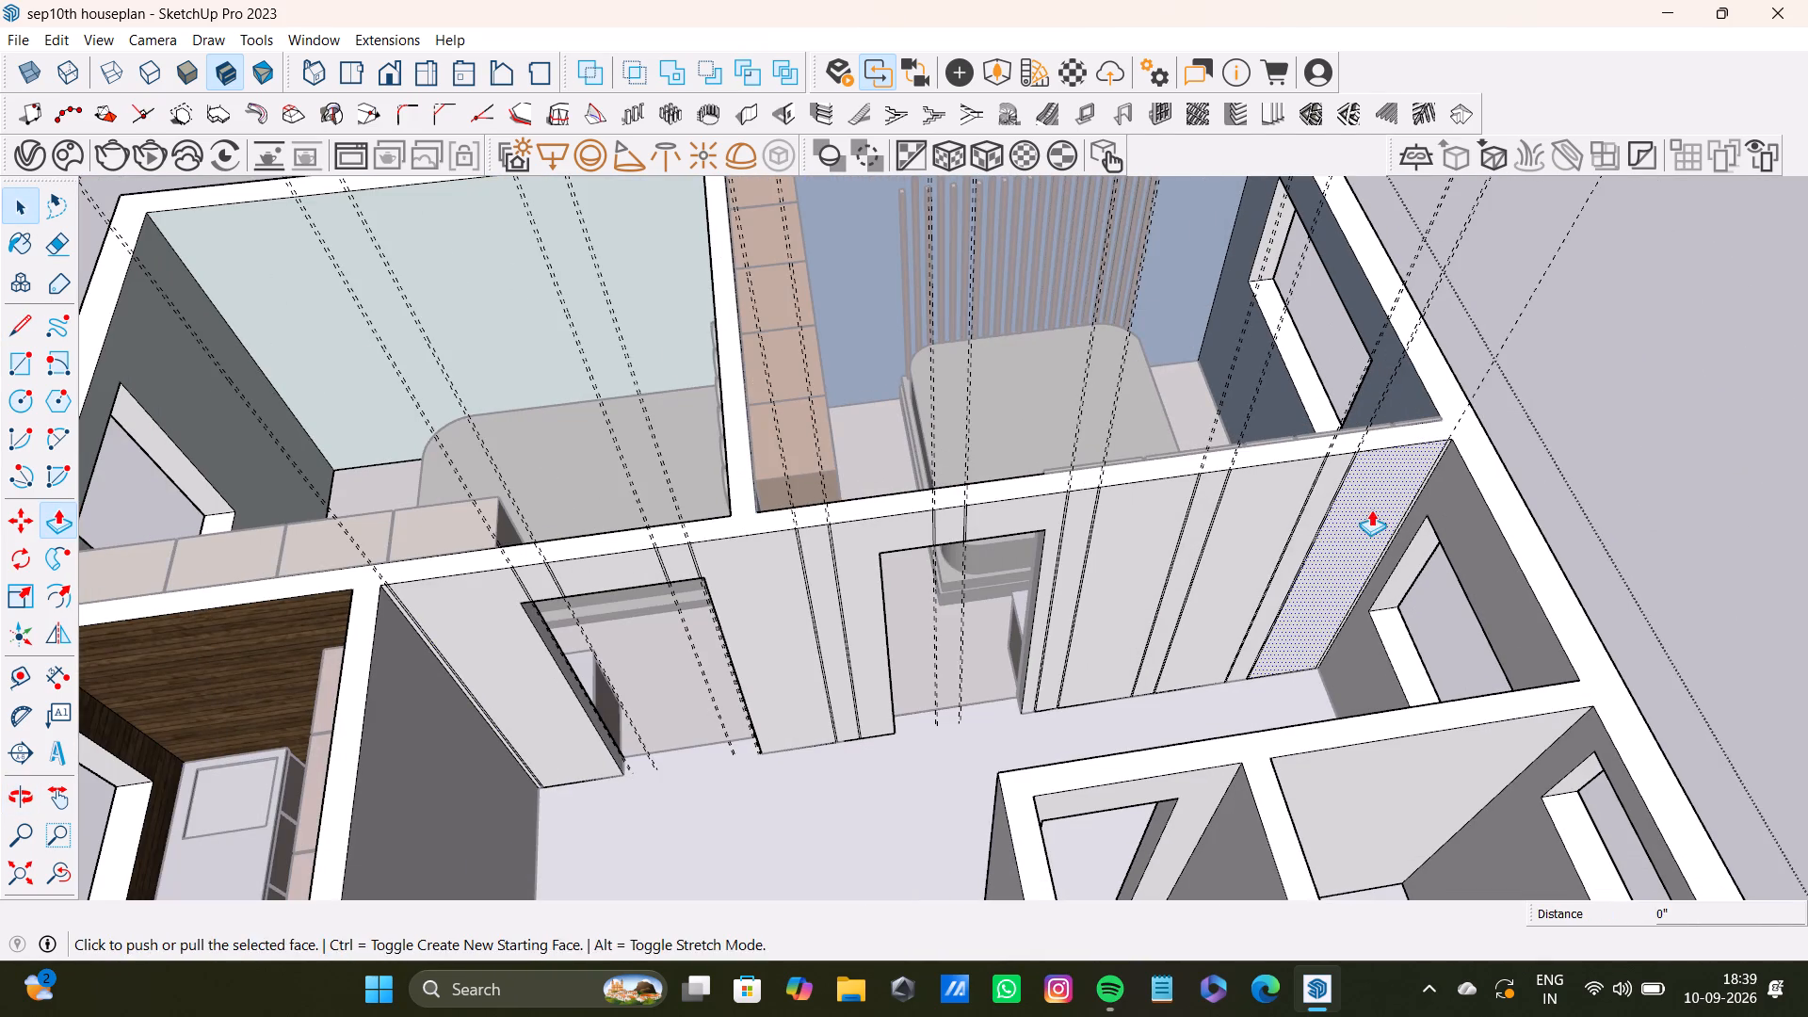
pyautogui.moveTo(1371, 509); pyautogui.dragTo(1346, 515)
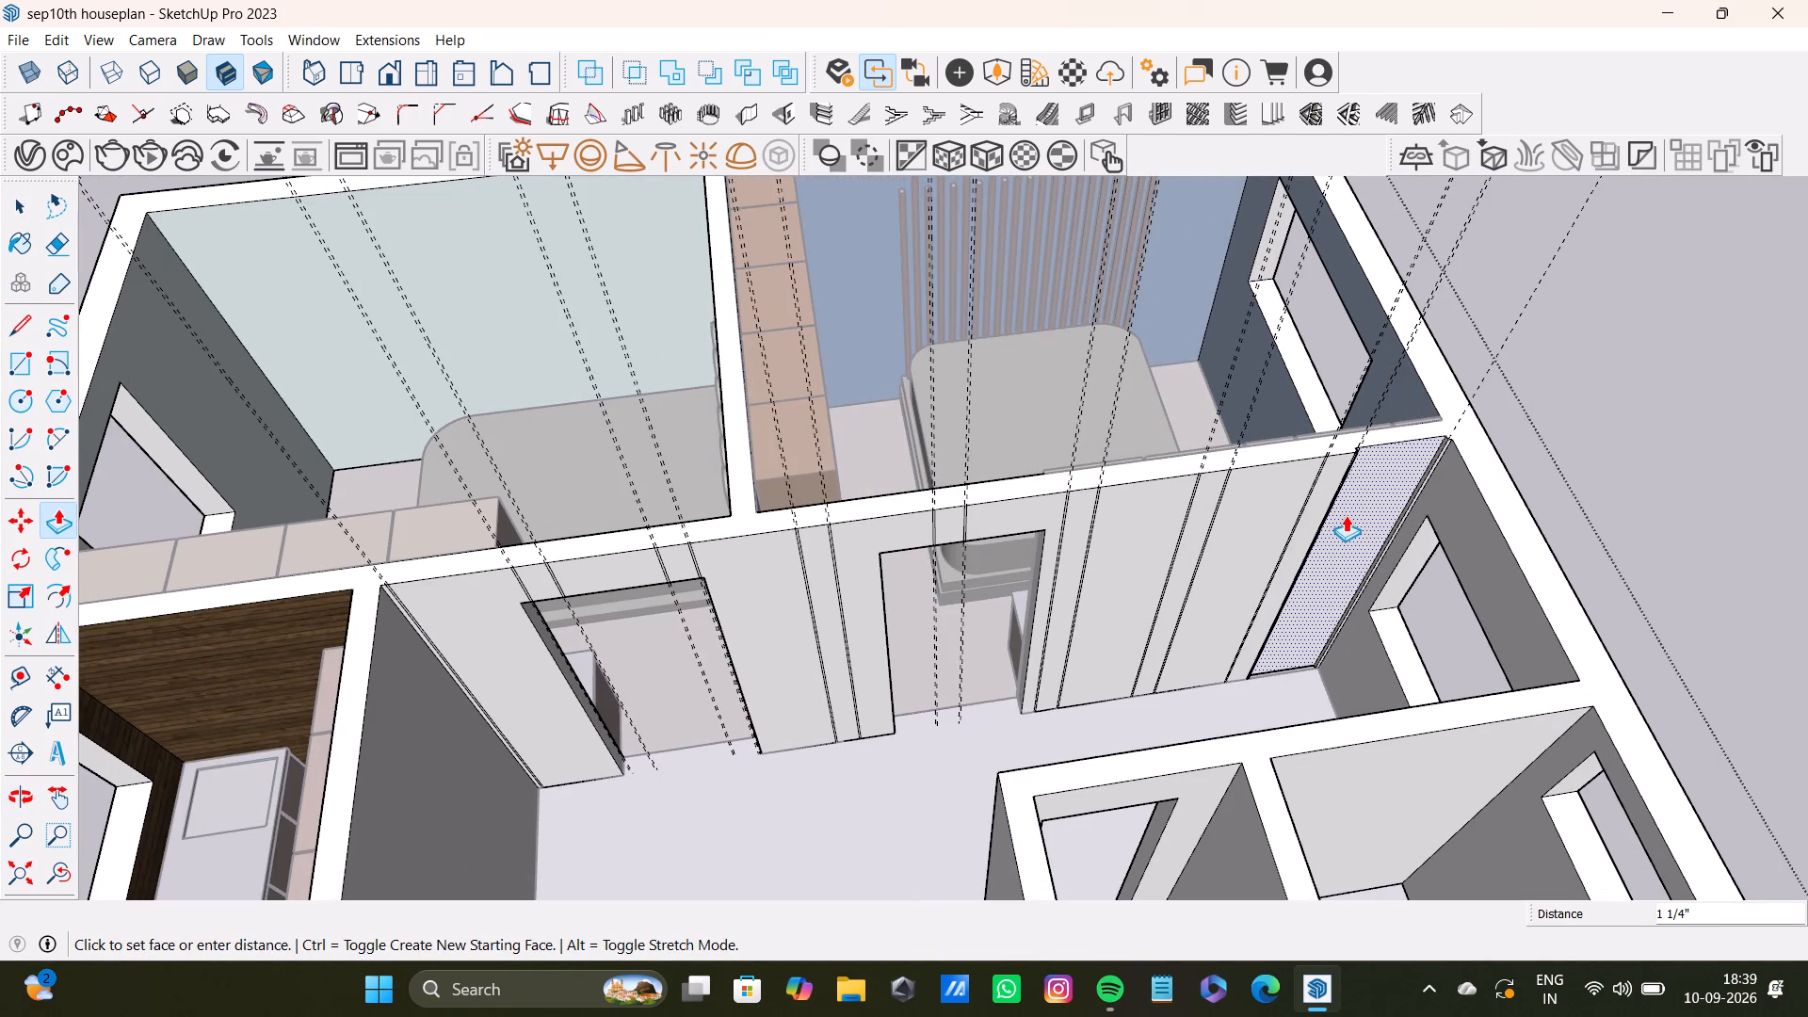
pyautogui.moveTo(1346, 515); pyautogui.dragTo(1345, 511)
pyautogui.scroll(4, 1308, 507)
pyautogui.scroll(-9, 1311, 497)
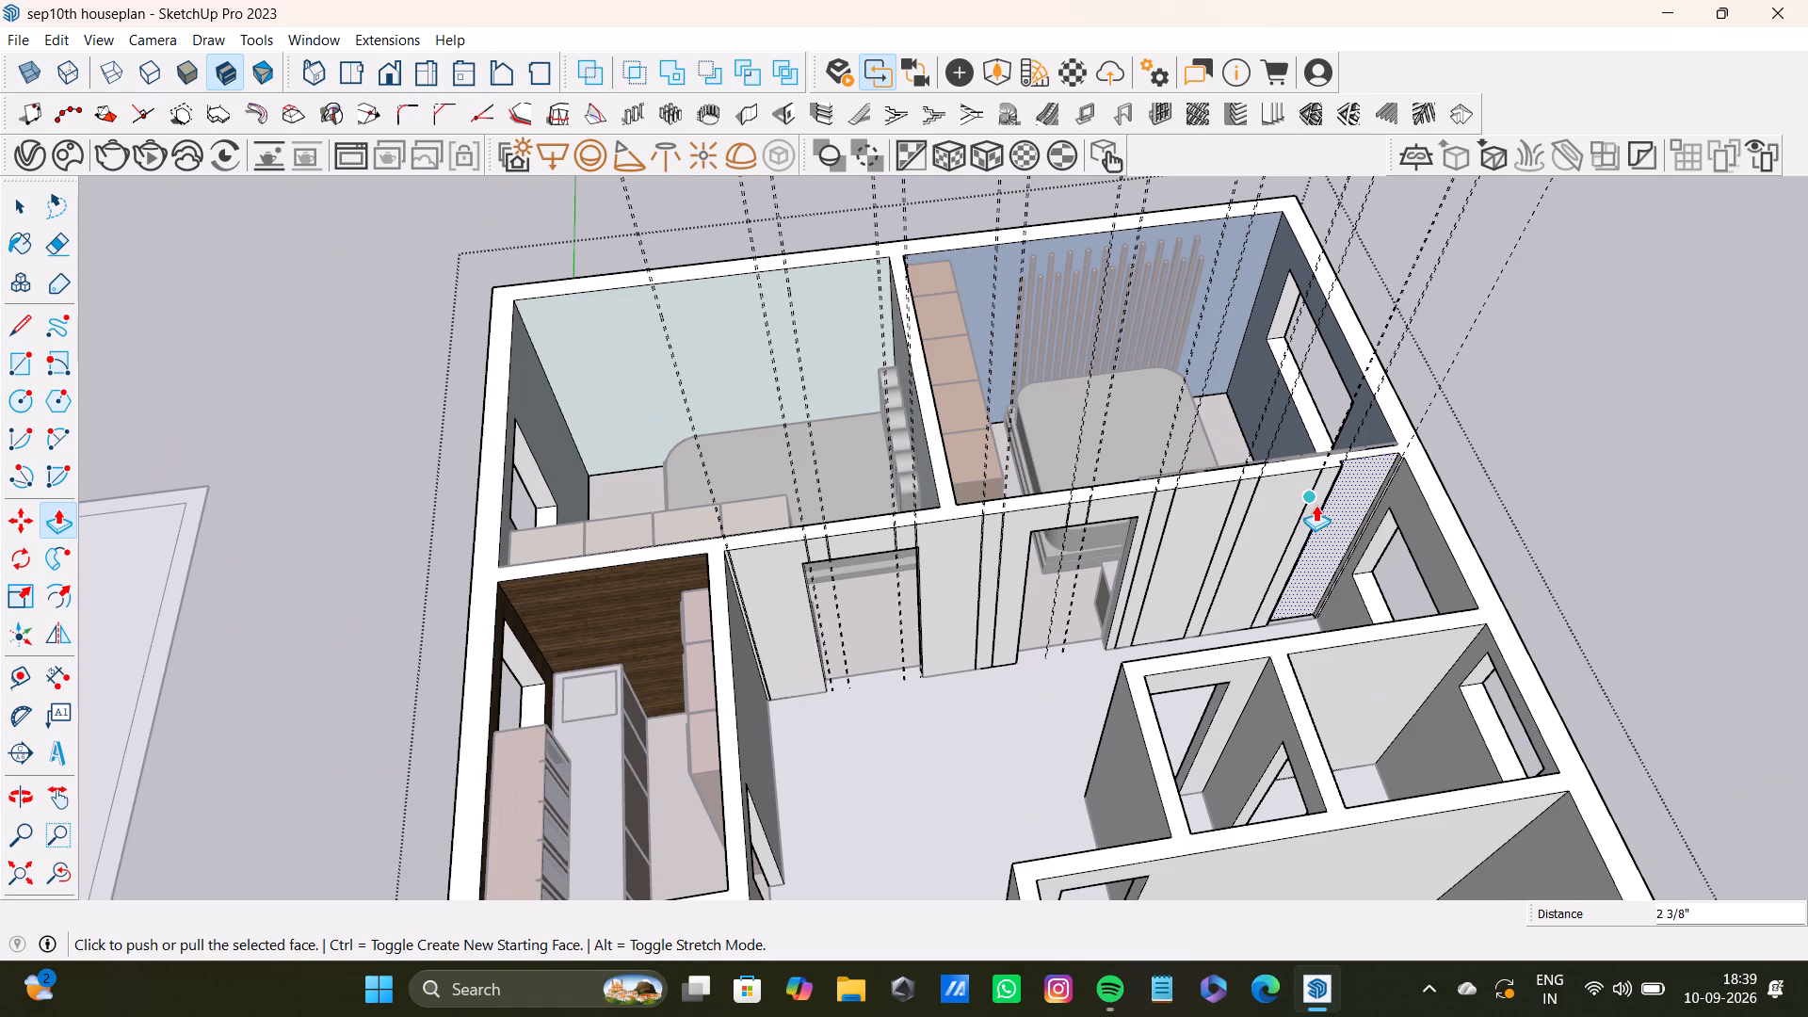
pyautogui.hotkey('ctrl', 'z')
# Pull the wall's end panel, beside the corner near the window, outward about 1/2".
pyautogui.scroll(7, 1307, 498)
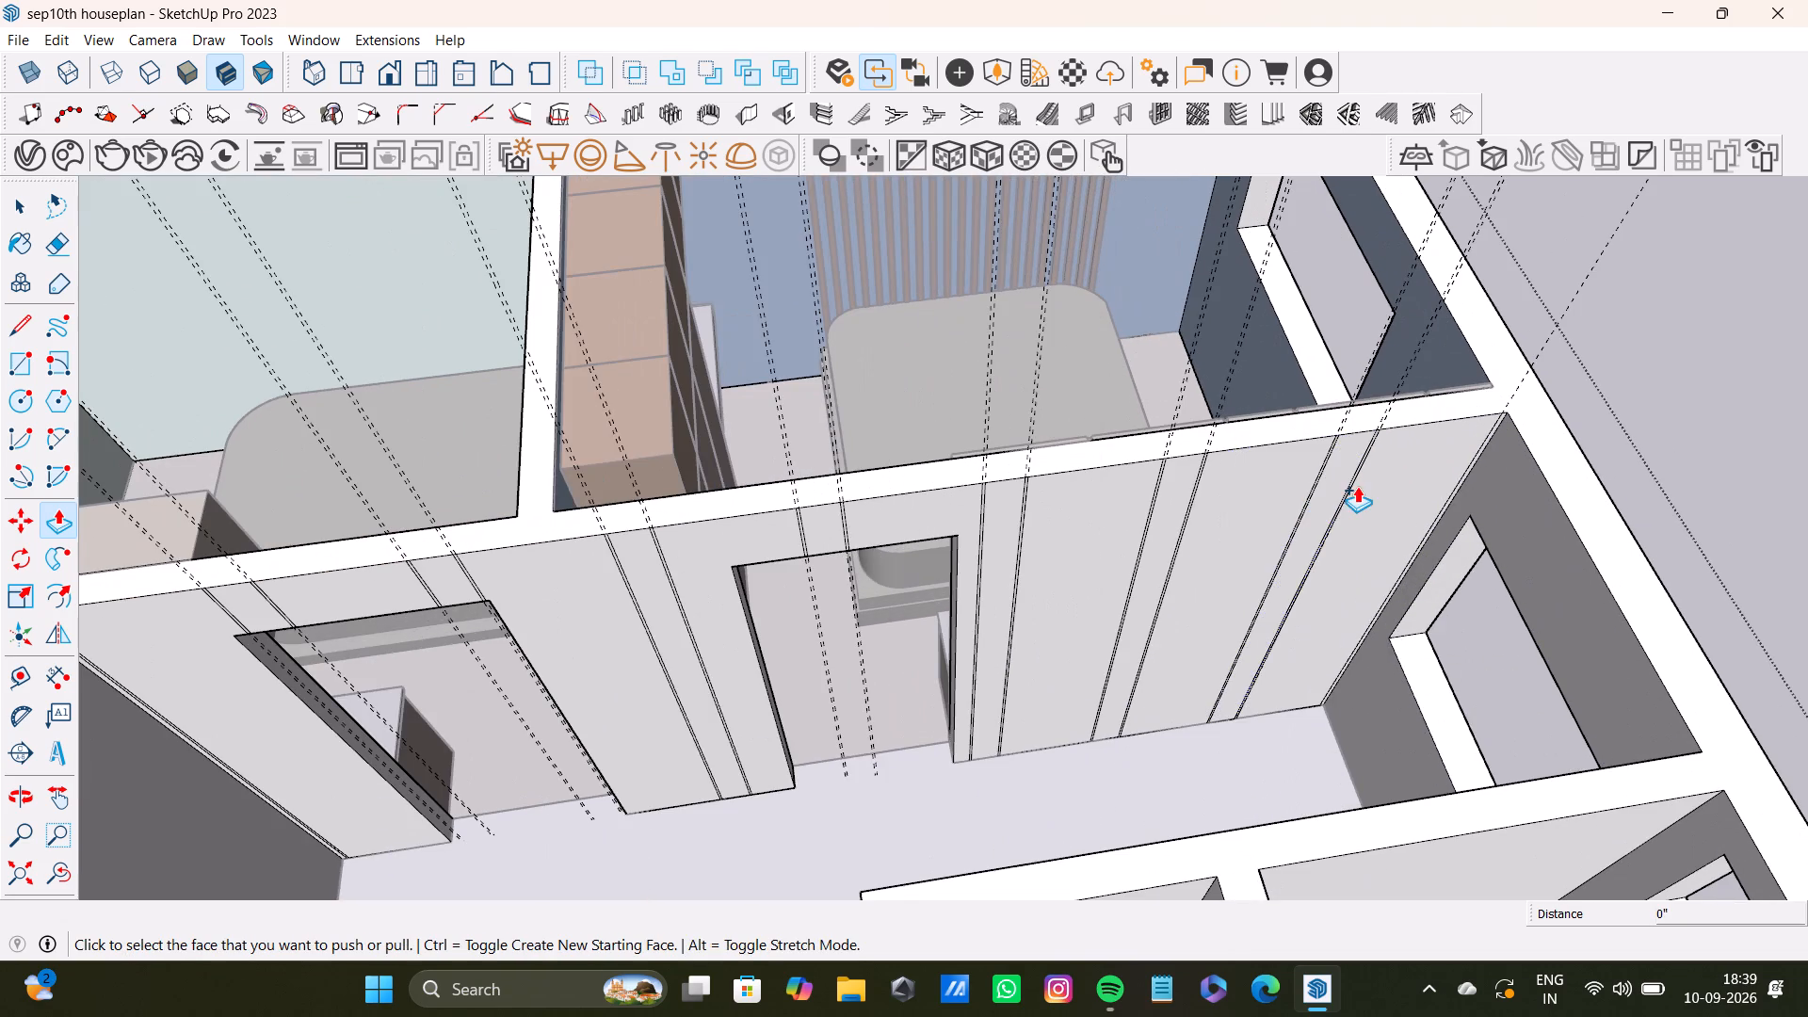
pyautogui.scroll(8, 1399, 486)
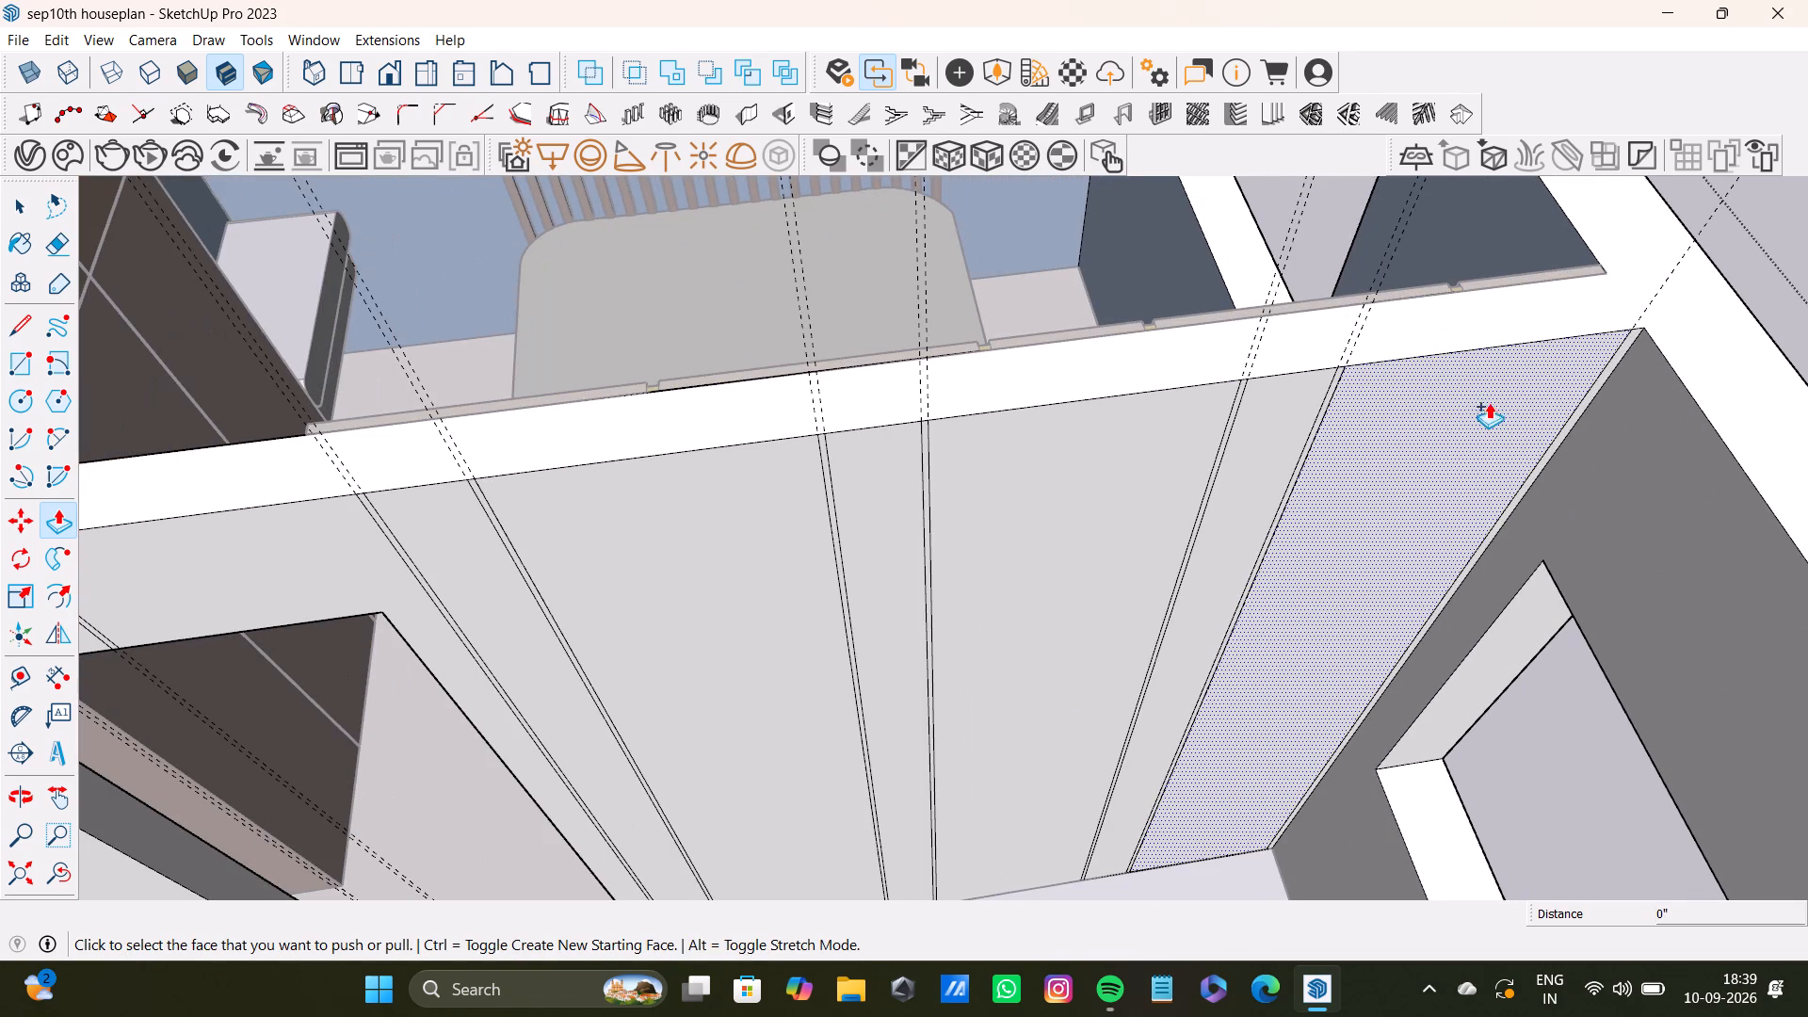
pyautogui.scroll(6, 1352, 379)
pyautogui.moveTo(1357, 373); pyautogui.dragTo(1359, 374)
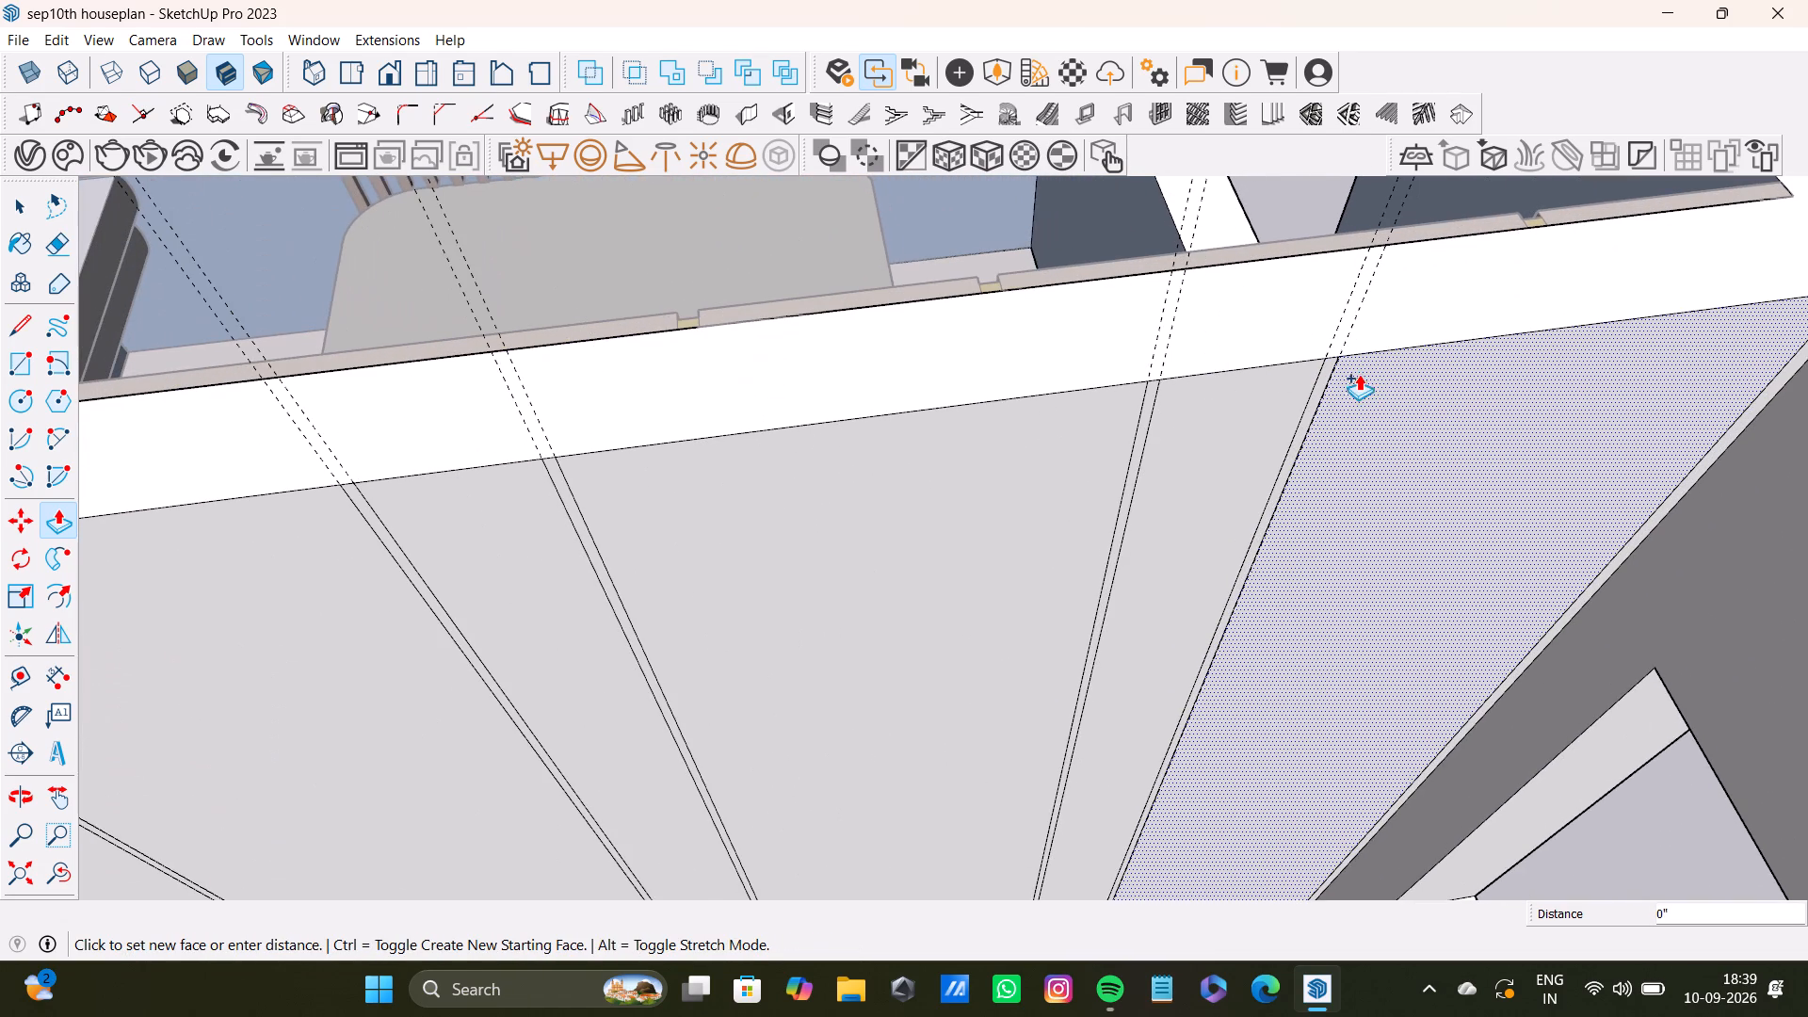
pyautogui.moveTo(1359, 374); pyautogui.dragTo(1359, 382)
# Pull the five alternating narrow and wide panels between the end panel and the nearer doorway outward 1/2", leaving the thin groove strips recessed.
pyautogui.moveTo(1259, 389); pyautogui.dragTo(1299, 398)
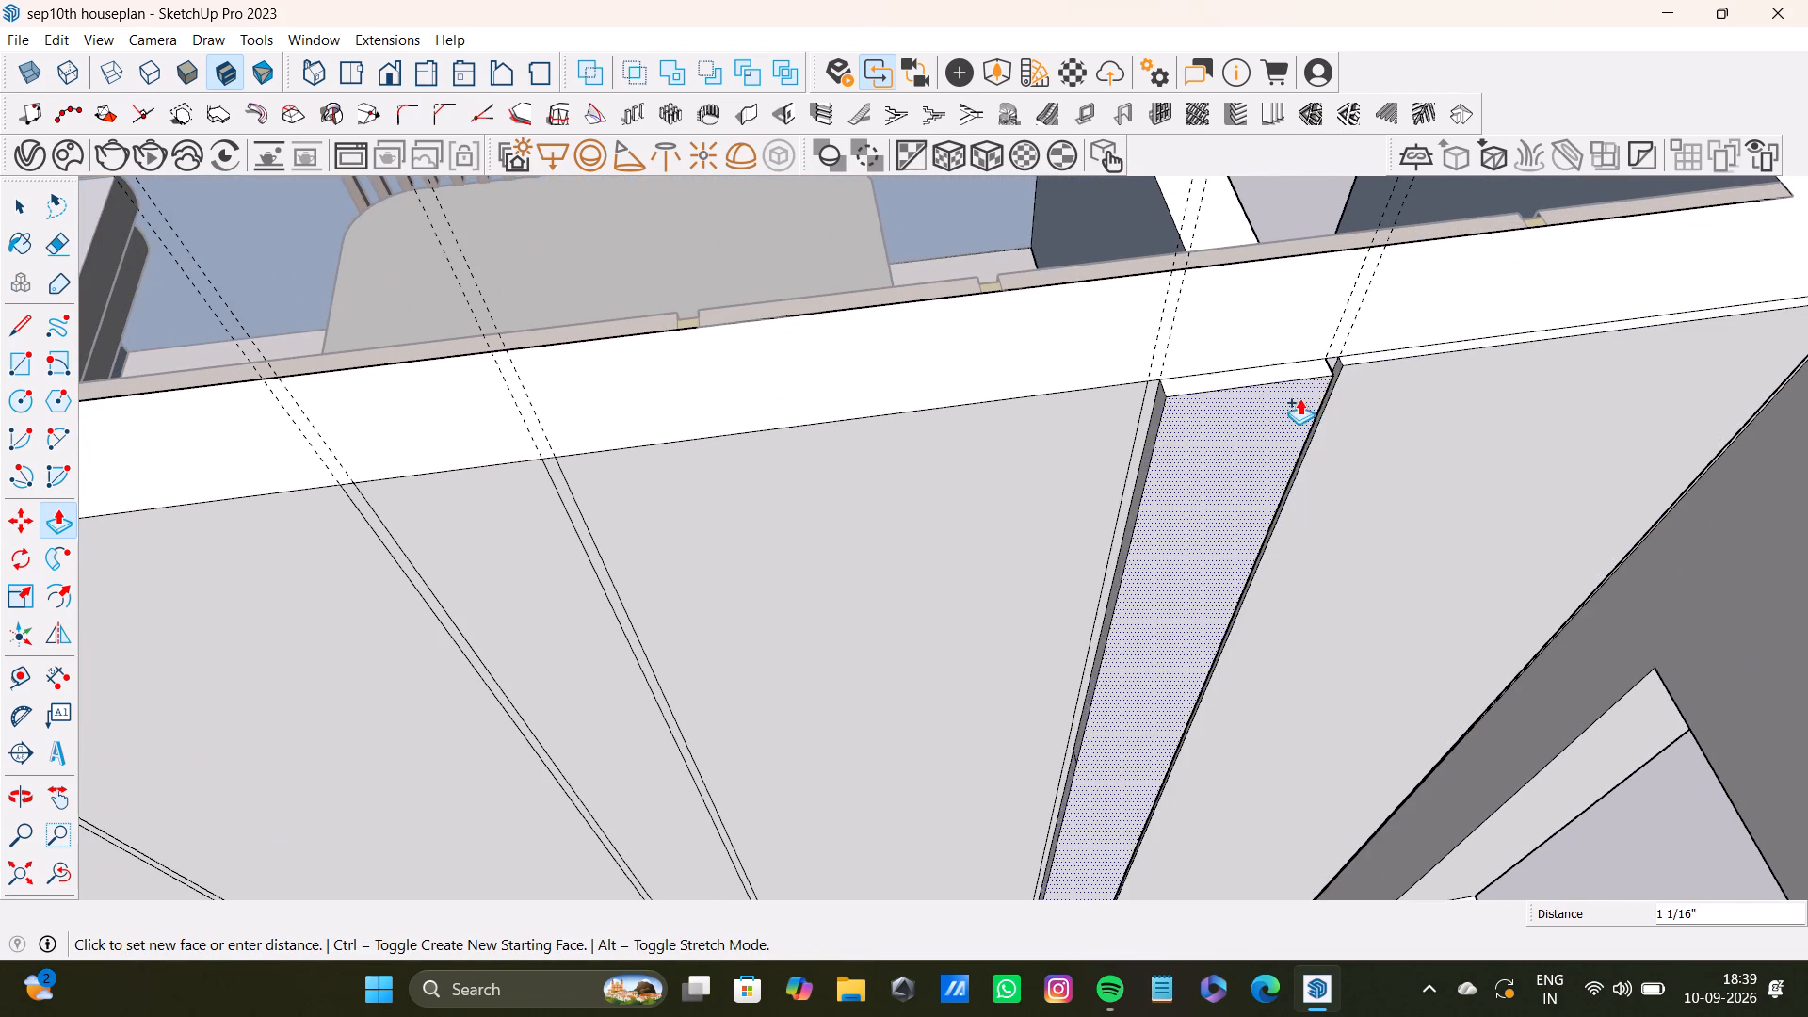
pyautogui.moveTo(1299, 398); pyautogui.dragTo(1346, 375)
pyautogui.moveTo(982, 484); pyautogui.dragTo(1193, 471)
pyautogui.scroll(-5, 1169, 488)
pyautogui.keyDown('shift'); pyautogui.moveTo(1099, 527); pyautogui.dragTo(1366, 482, button='middle'); pyautogui.keyUp('shift')
pyautogui.moveTo(1026, 499); pyautogui.dragTo(1130, 481)
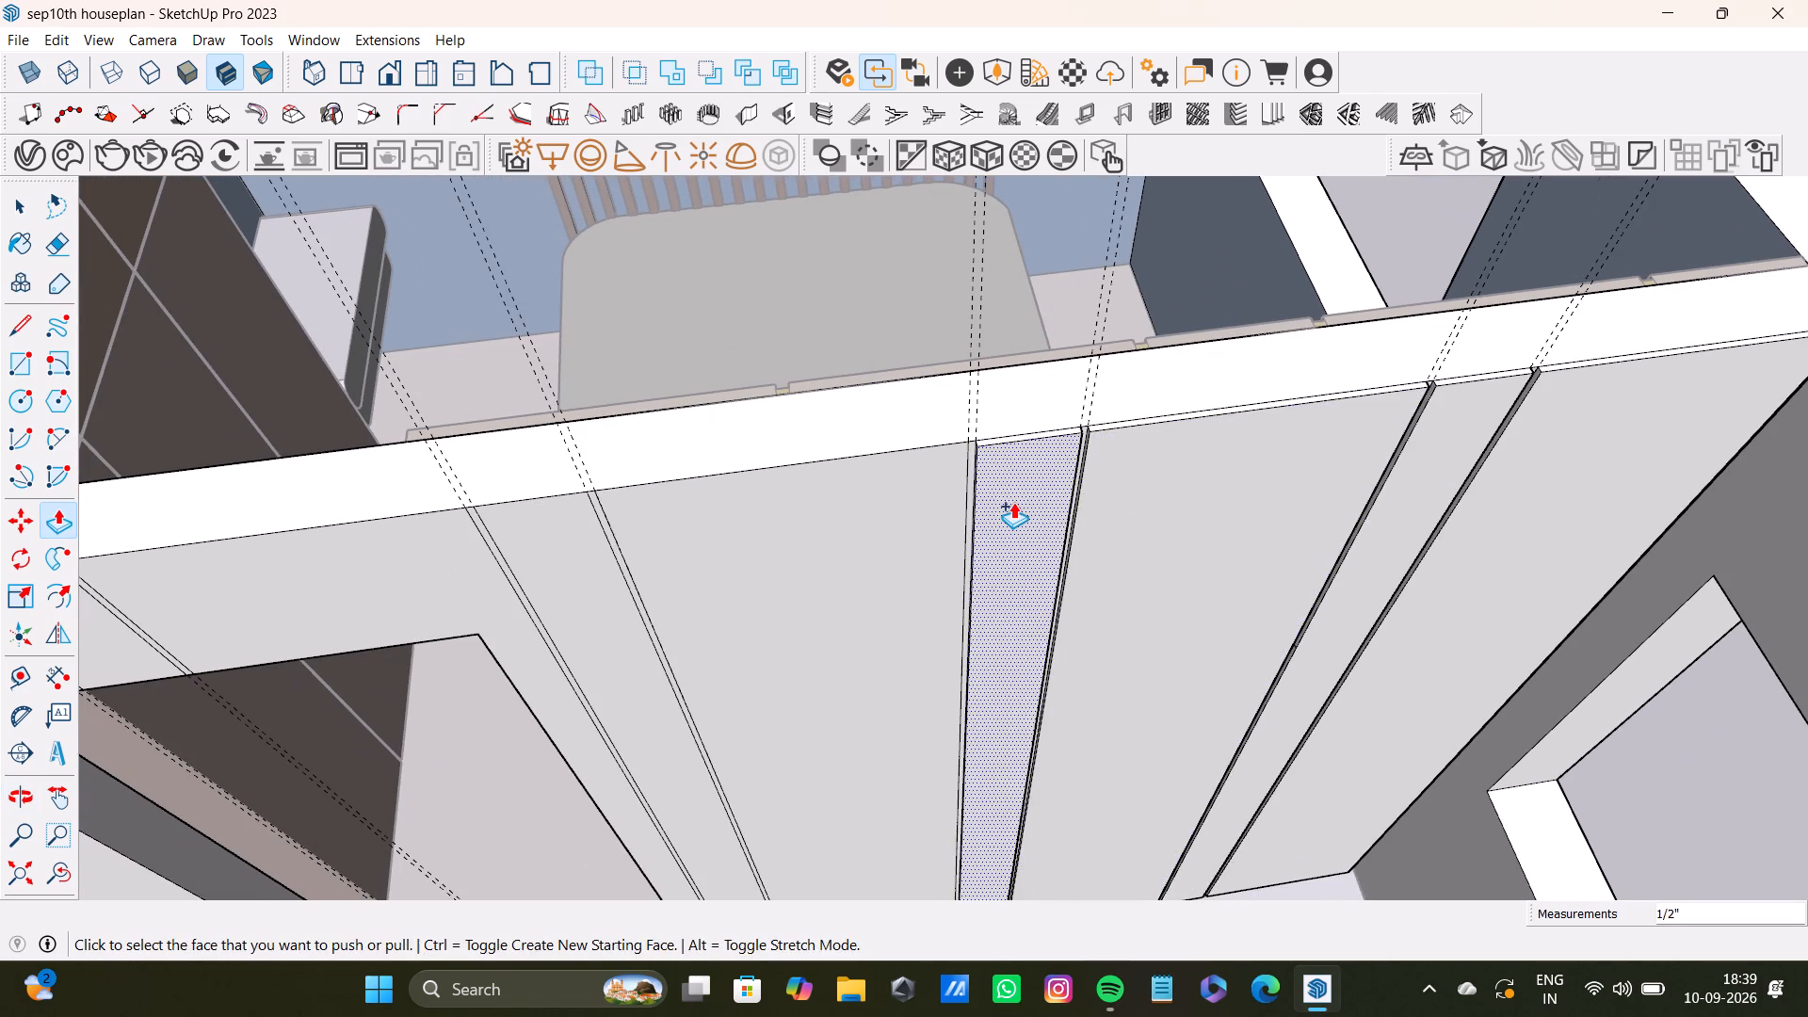
pyautogui.scroll(-4, 1013, 502)
pyautogui.keyDown('shift'); pyautogui.moveTo(1005, 501); pyautogui.dragTo(1075, 455, button='middle'); pyautogui.keyUp('shift')
pyautogui.moveTo(934, 465); pyautogui.dragTo(1103, 452)
pyautogui.moveTo(784, 467); pyautogui.dragTo(871, 477)
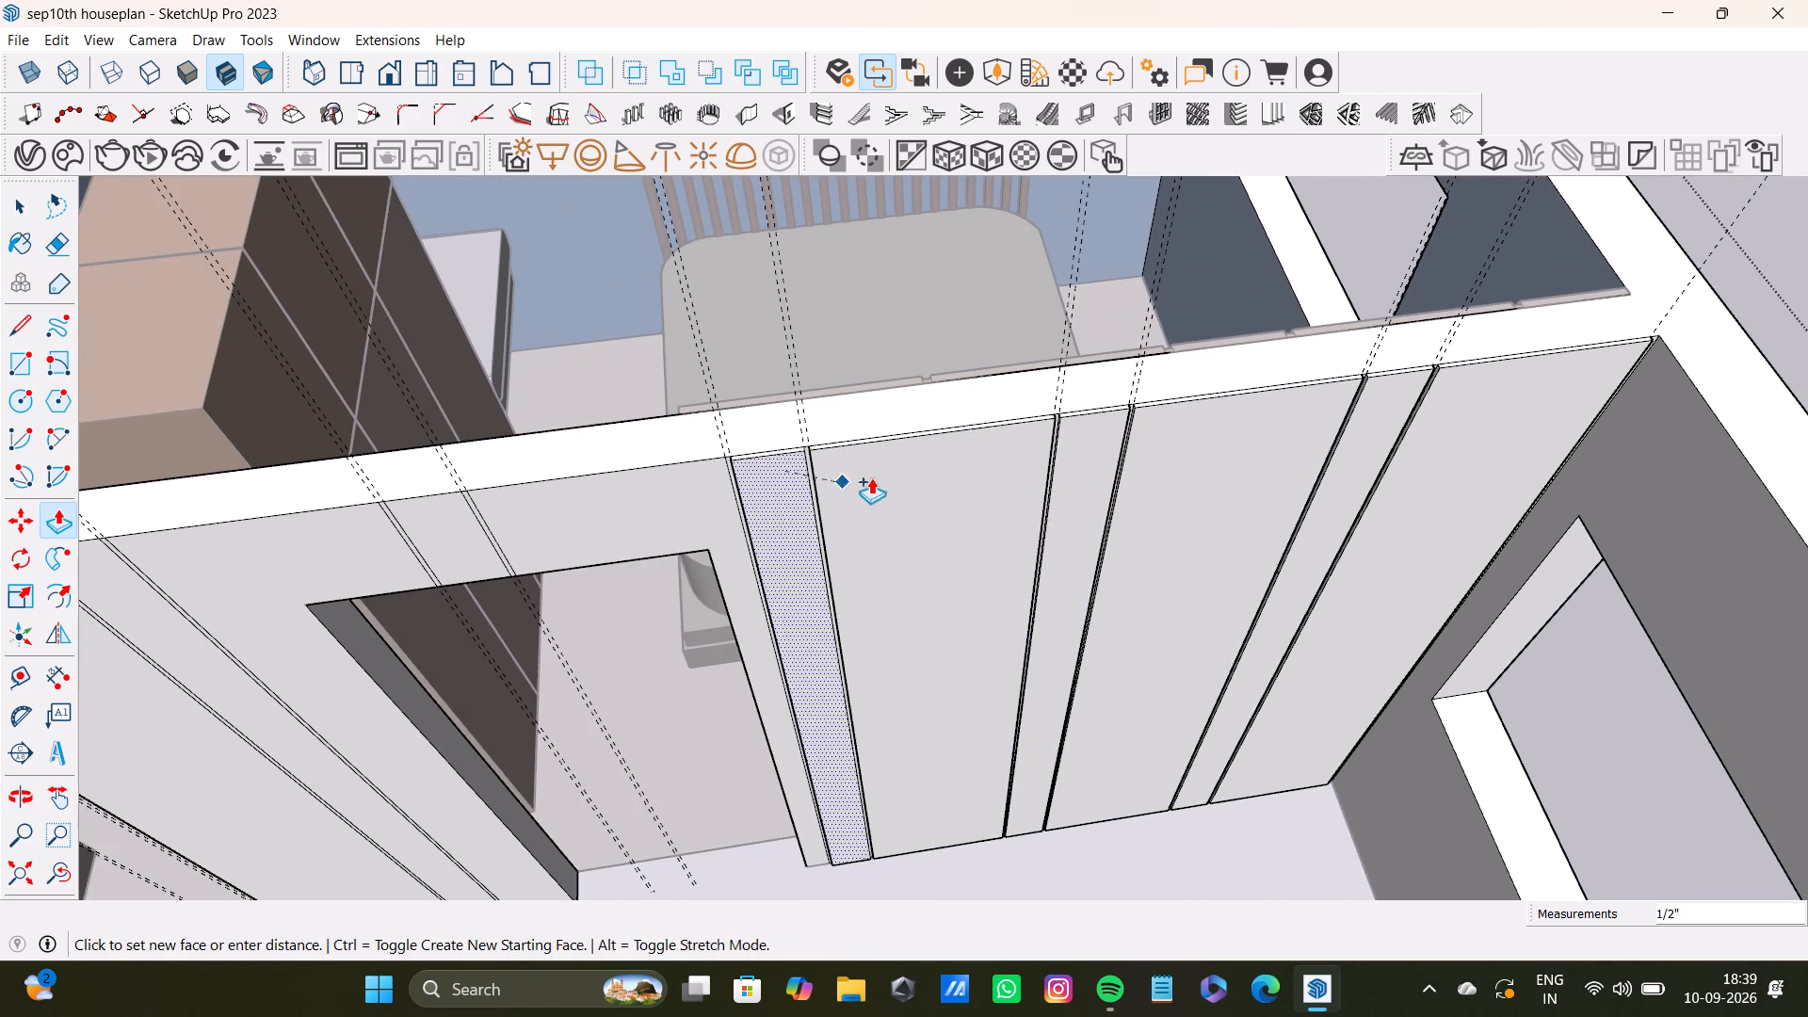
pyautogui.moveTo(871, 477); pyautogui.dragTo(881, 472)
# Pull the three panels over and around the doorway to the slatted-wall bedroom outward 1/2", matching the finished panels.
pyautogui.scroll(-4, 843, 480)
pyautogui.keyDown('shift'); pyautogui.moveTo(843, 482); pyautogui.dragTo(987, 469, button='middle'); pyautogui.keyUp('shift')
pyautogui.moveTo(824, 485); pyautogui.dragTo(944, 479)
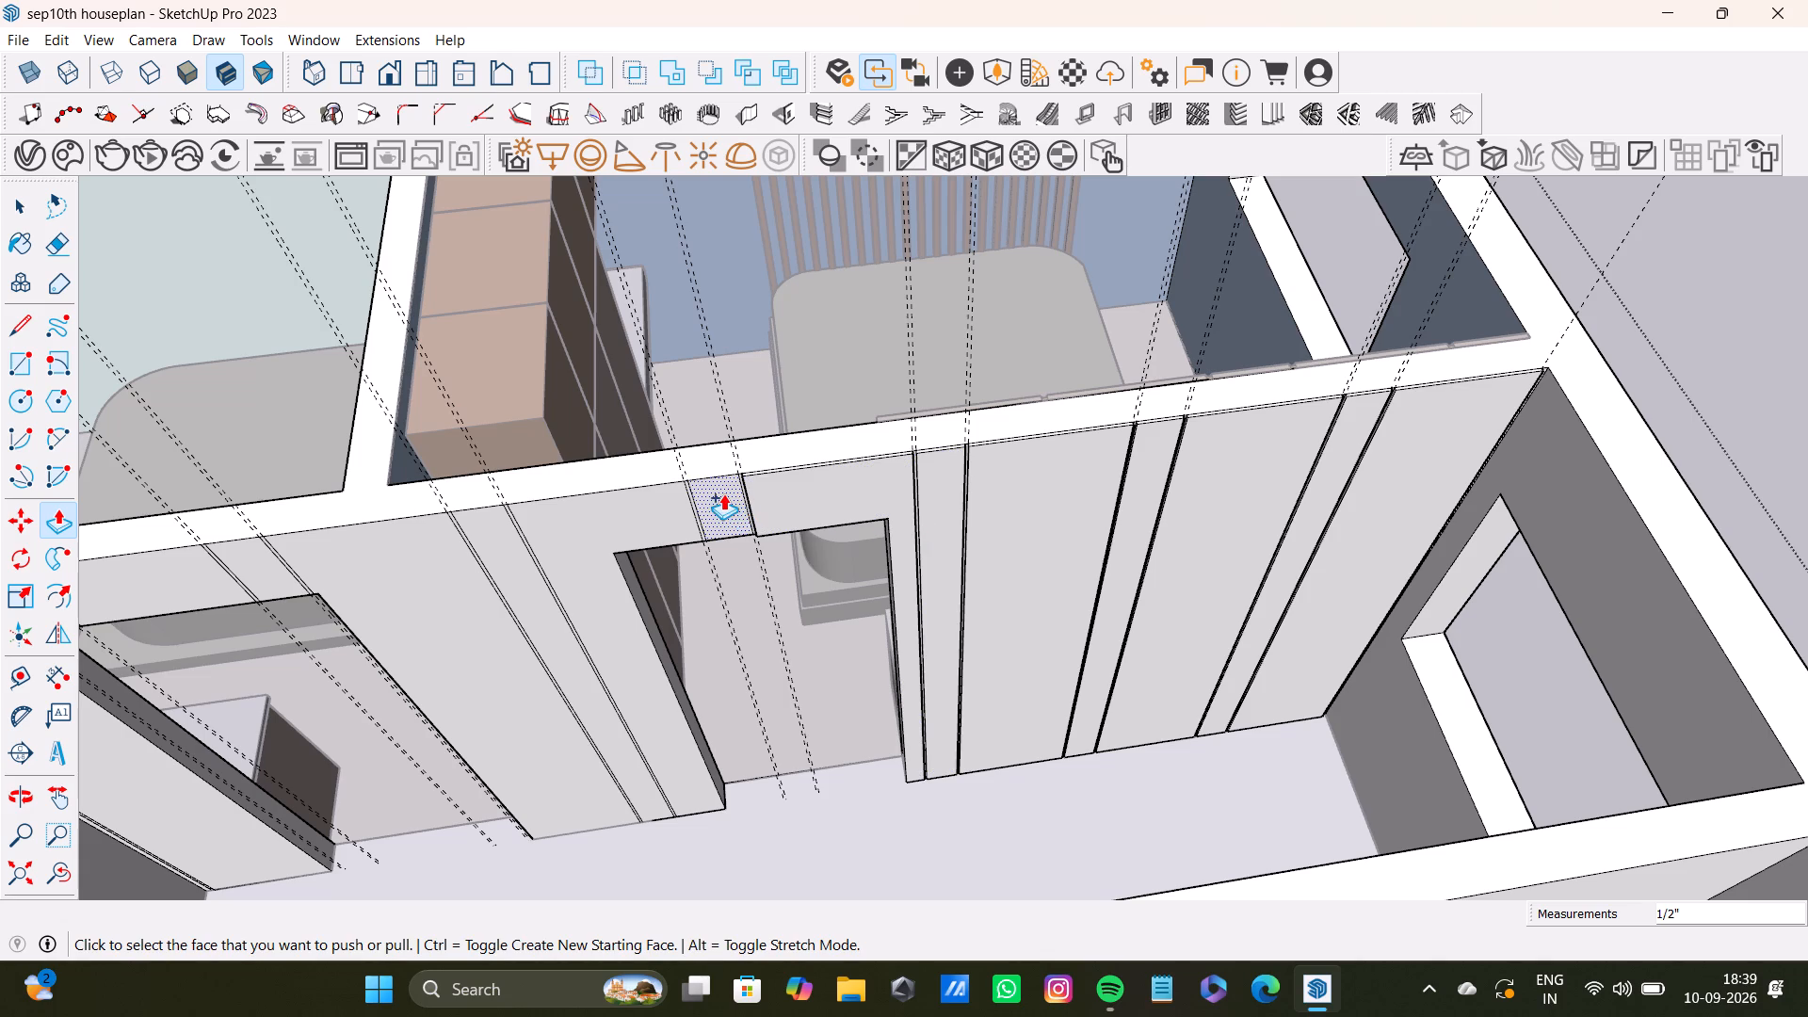
pyautogui.moveTo(720, 501); pyautogui.dragTo(779, 490)
pyautogui.moveTo(615, 508); pyautogui.dragTo(683, 508)
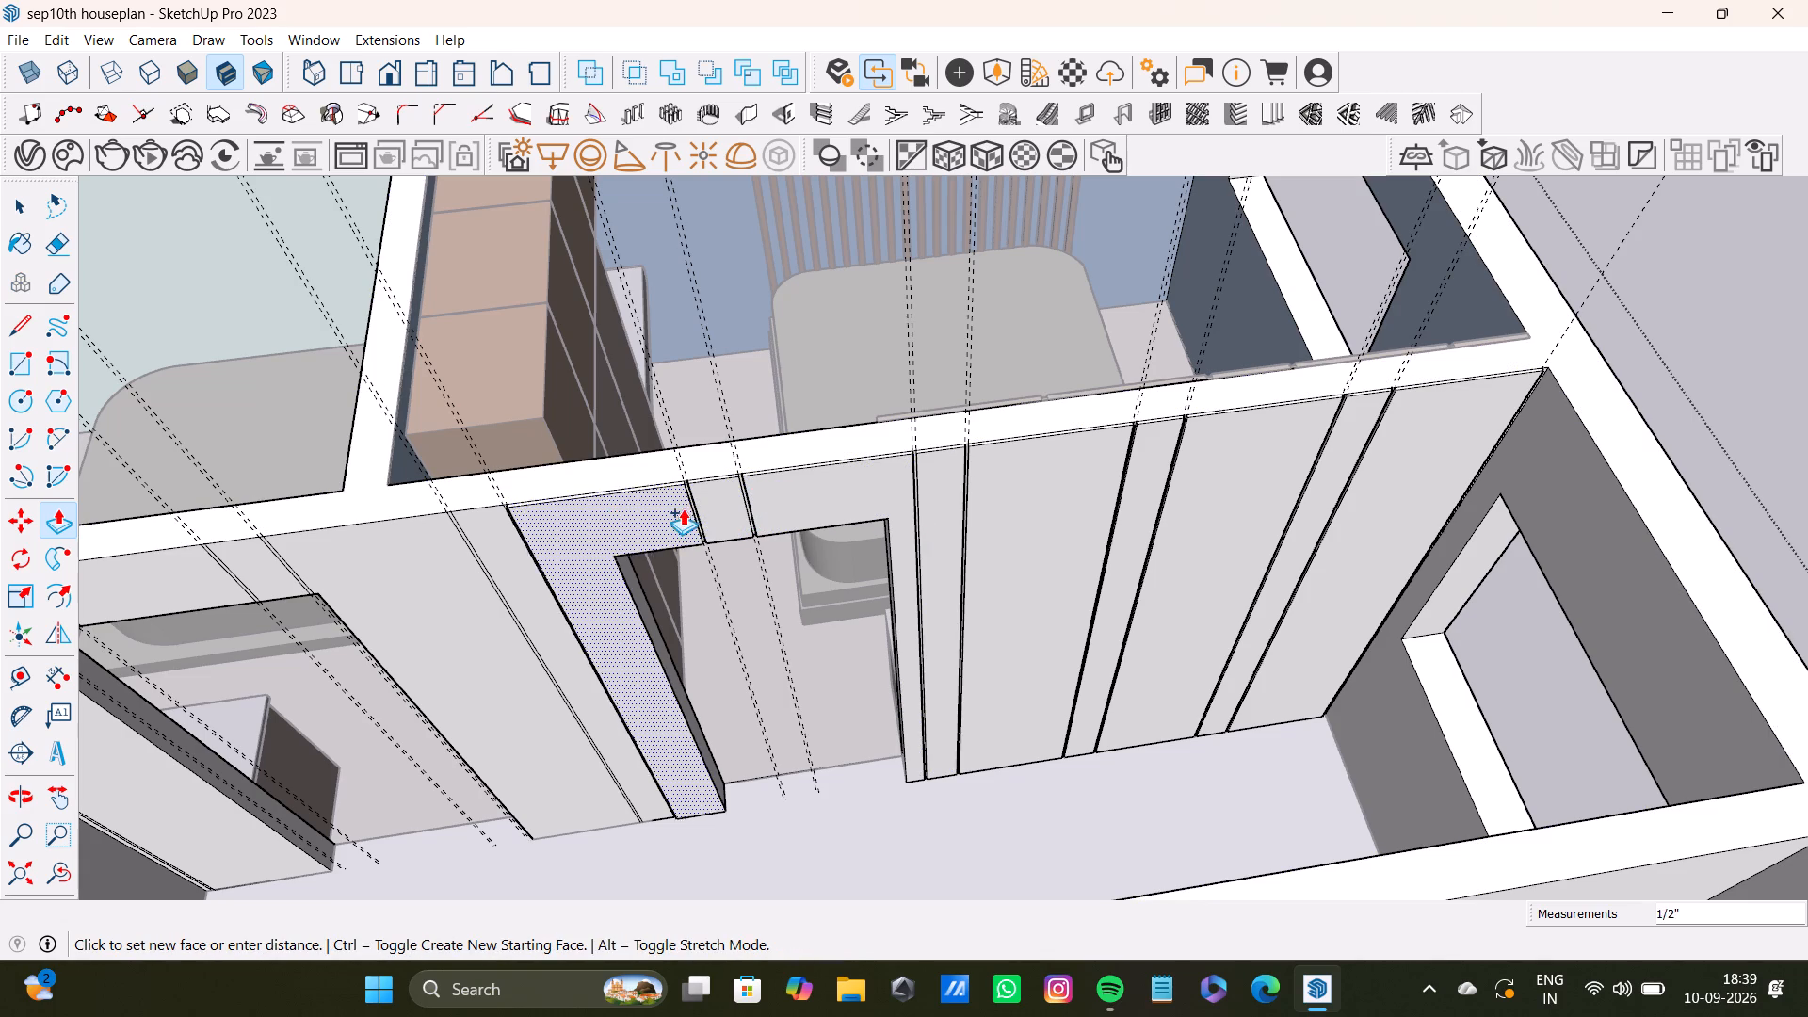
pyautogui.moveTo(683, 508); pyautogui.dragTo(702, 508)
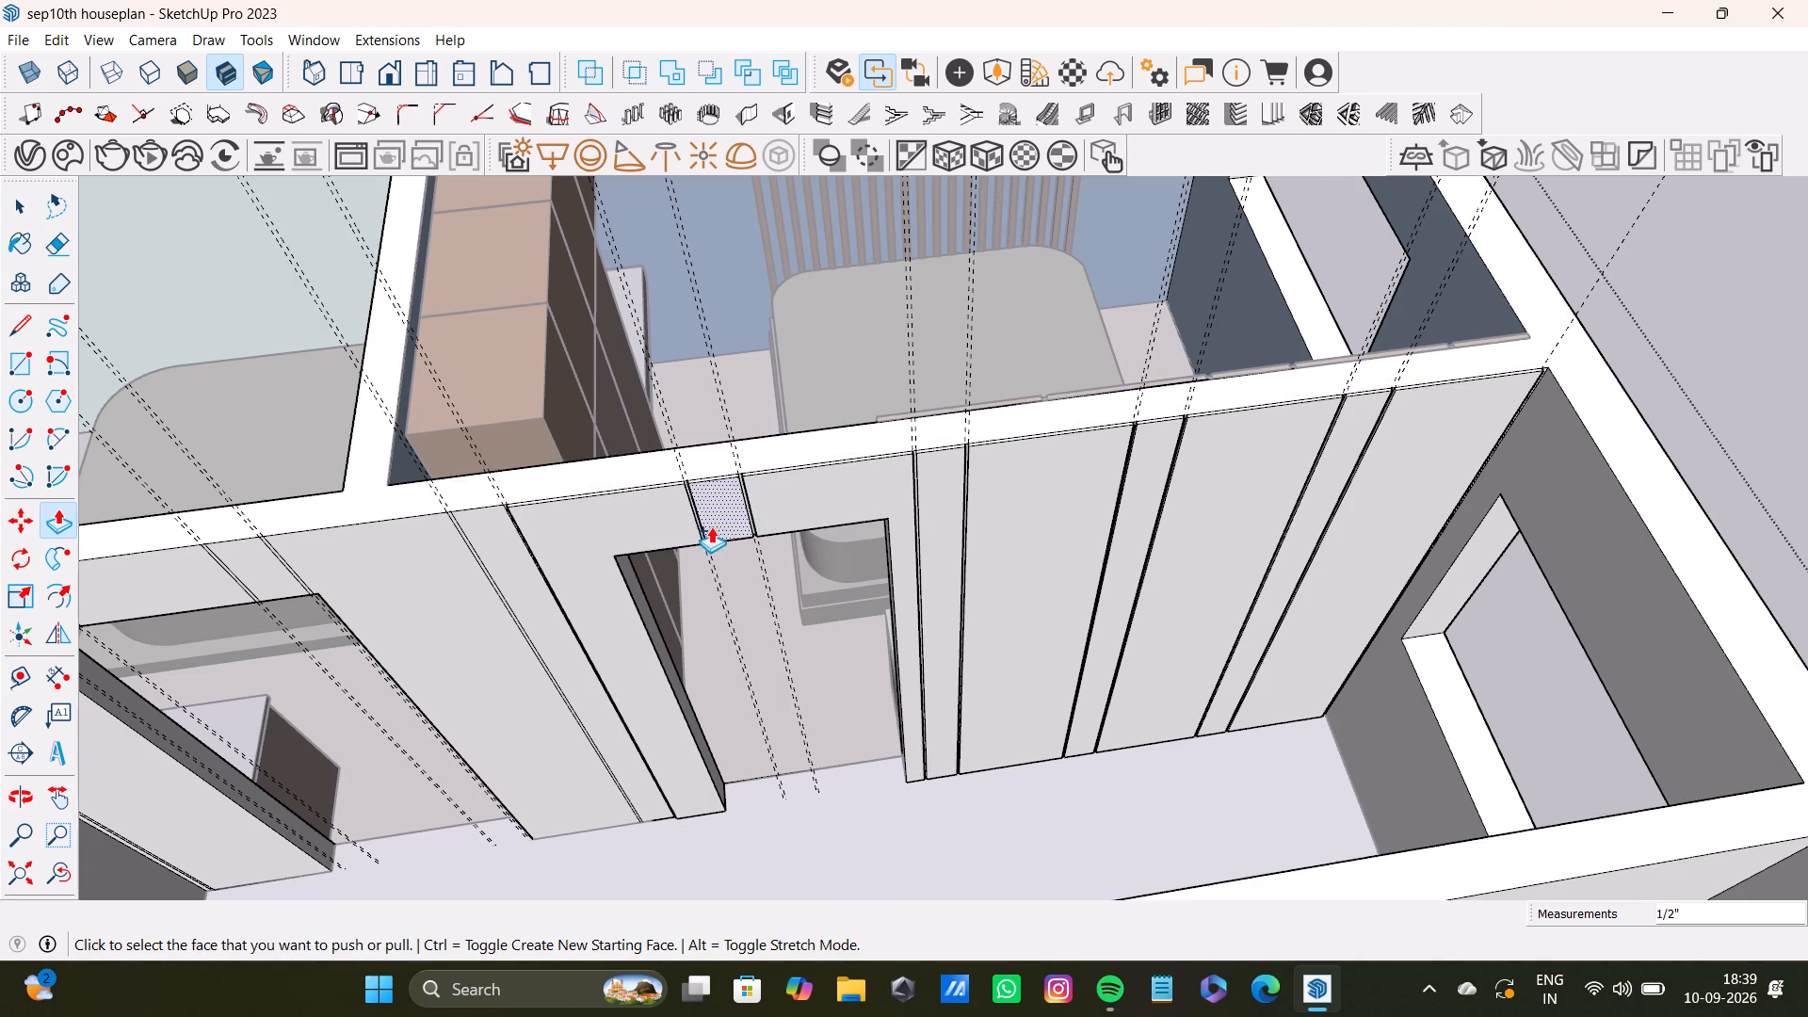
# Pull the narrow panel and the wide panel between the two bedroom doorways outward 1/2".
pyautogui.scroll(-3, 711, 527)
pyautogui.keyDown('shift'); pyautogui.moveTo(710, 539); pyautogui.dragTo(995, 496, button='middle'); pyautogui.keyUp('shift')
pyautogui.scroll(3, 710, 518)
pyautogui.scroll(1, 932, 519)
pyautogui.moveTo(903, 511); pyautogui.dragTo(980, 491)
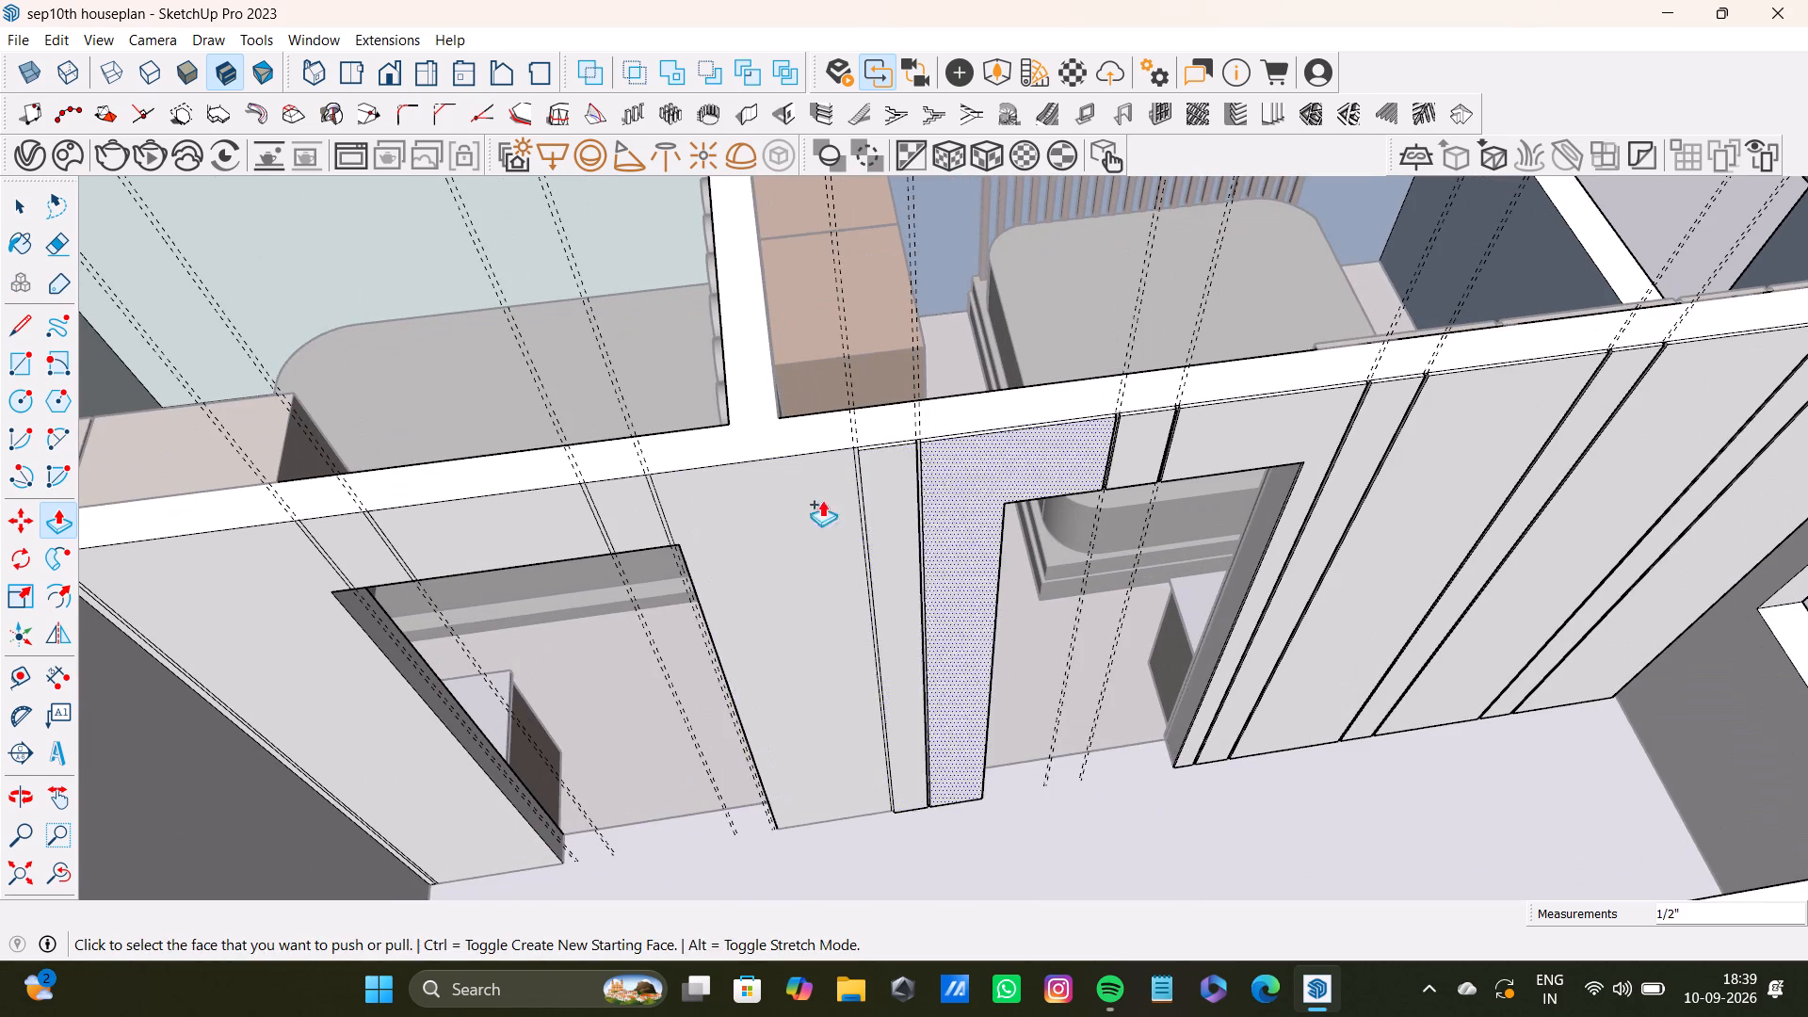
pyautogui.moveTo(749, 525); pyautogui.dragTo(901, 502)
# Pull the three panels above the second bedroom doorway and the last panel beside the kitchen wall outward 1/2".
pyautogui.scroll(-4, 874, 504)
pyautogui.keyDown('shift'); pyautogui.moveTo(841, 530); pyautogui.dragTo(1087, 477, button='middle'); pyautogui.keyUp('shift')
pyautogui.scroll(4, 838, 477)
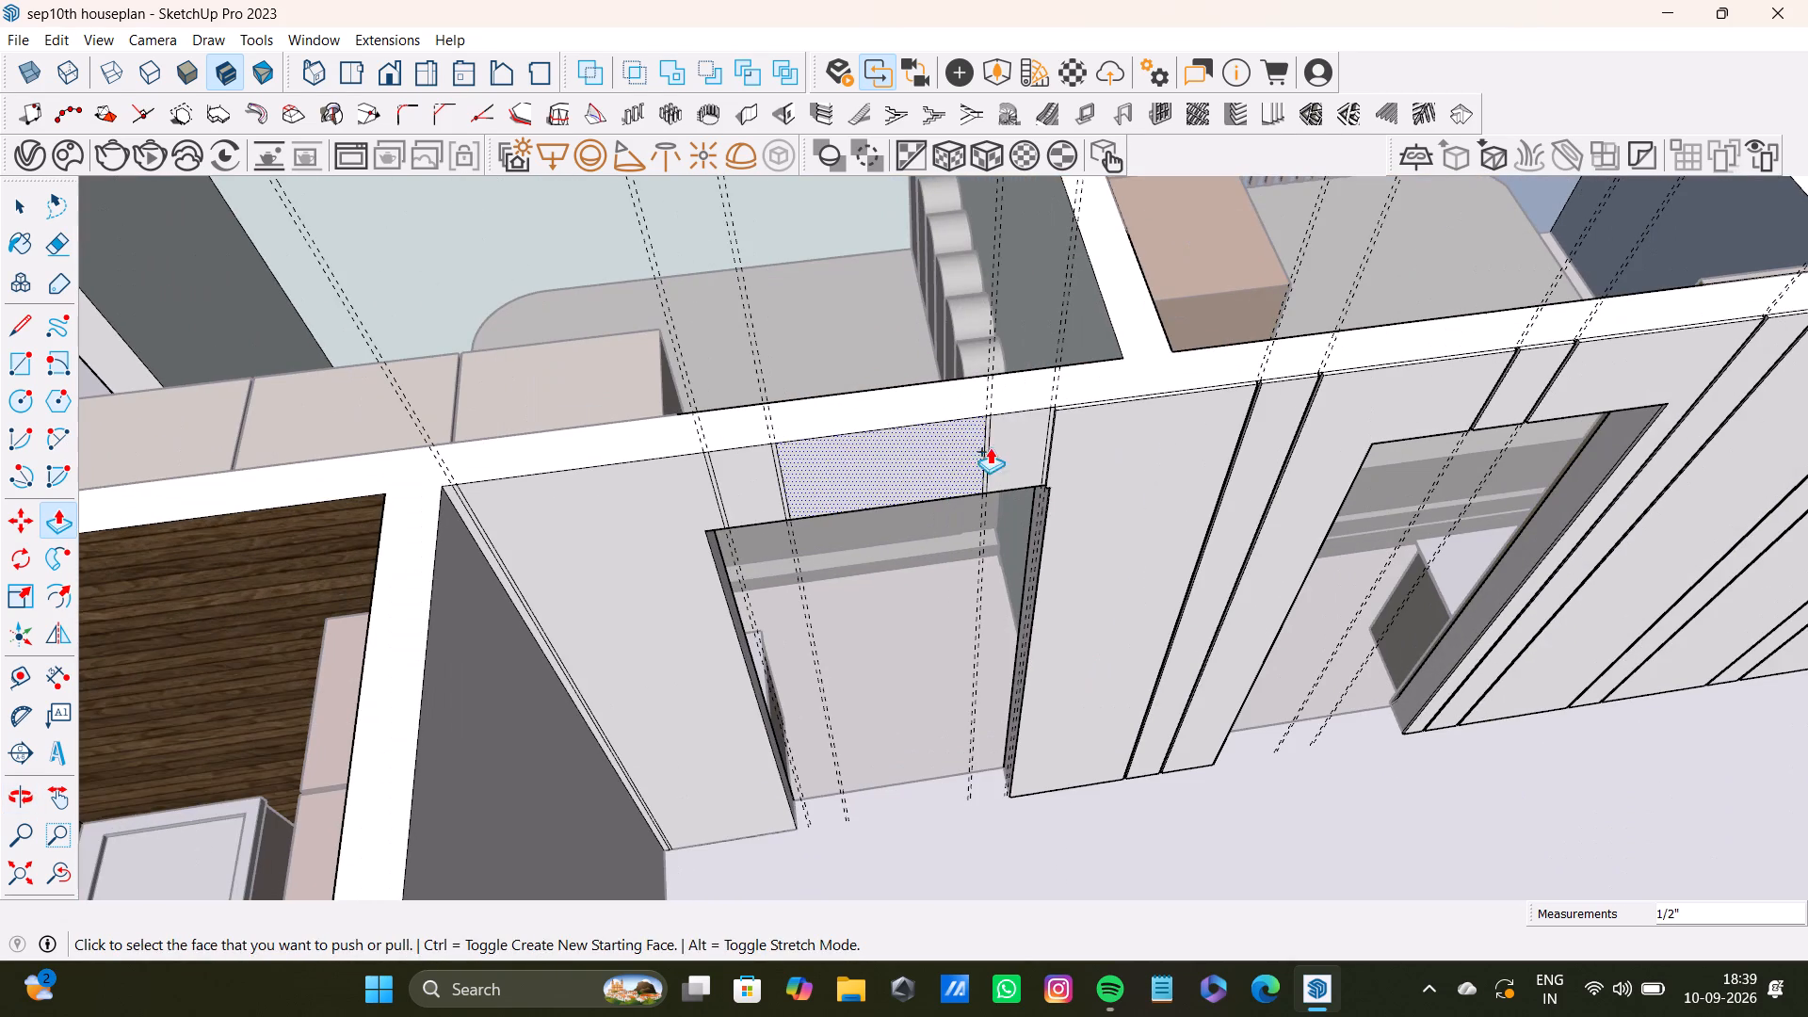
pyautogui.moveTo(1016, 445); pyautogui.dragTo(1096, 425)
pyautogui.moveTo(938, 460); pyautogui.dragTo(1024, 464)
pyautogui.moveTo(749, 490); pyautogui.dragTo(832, 481)
pyautogui.moveTo(667, 510); pyautogui.dragTo(740, 497)
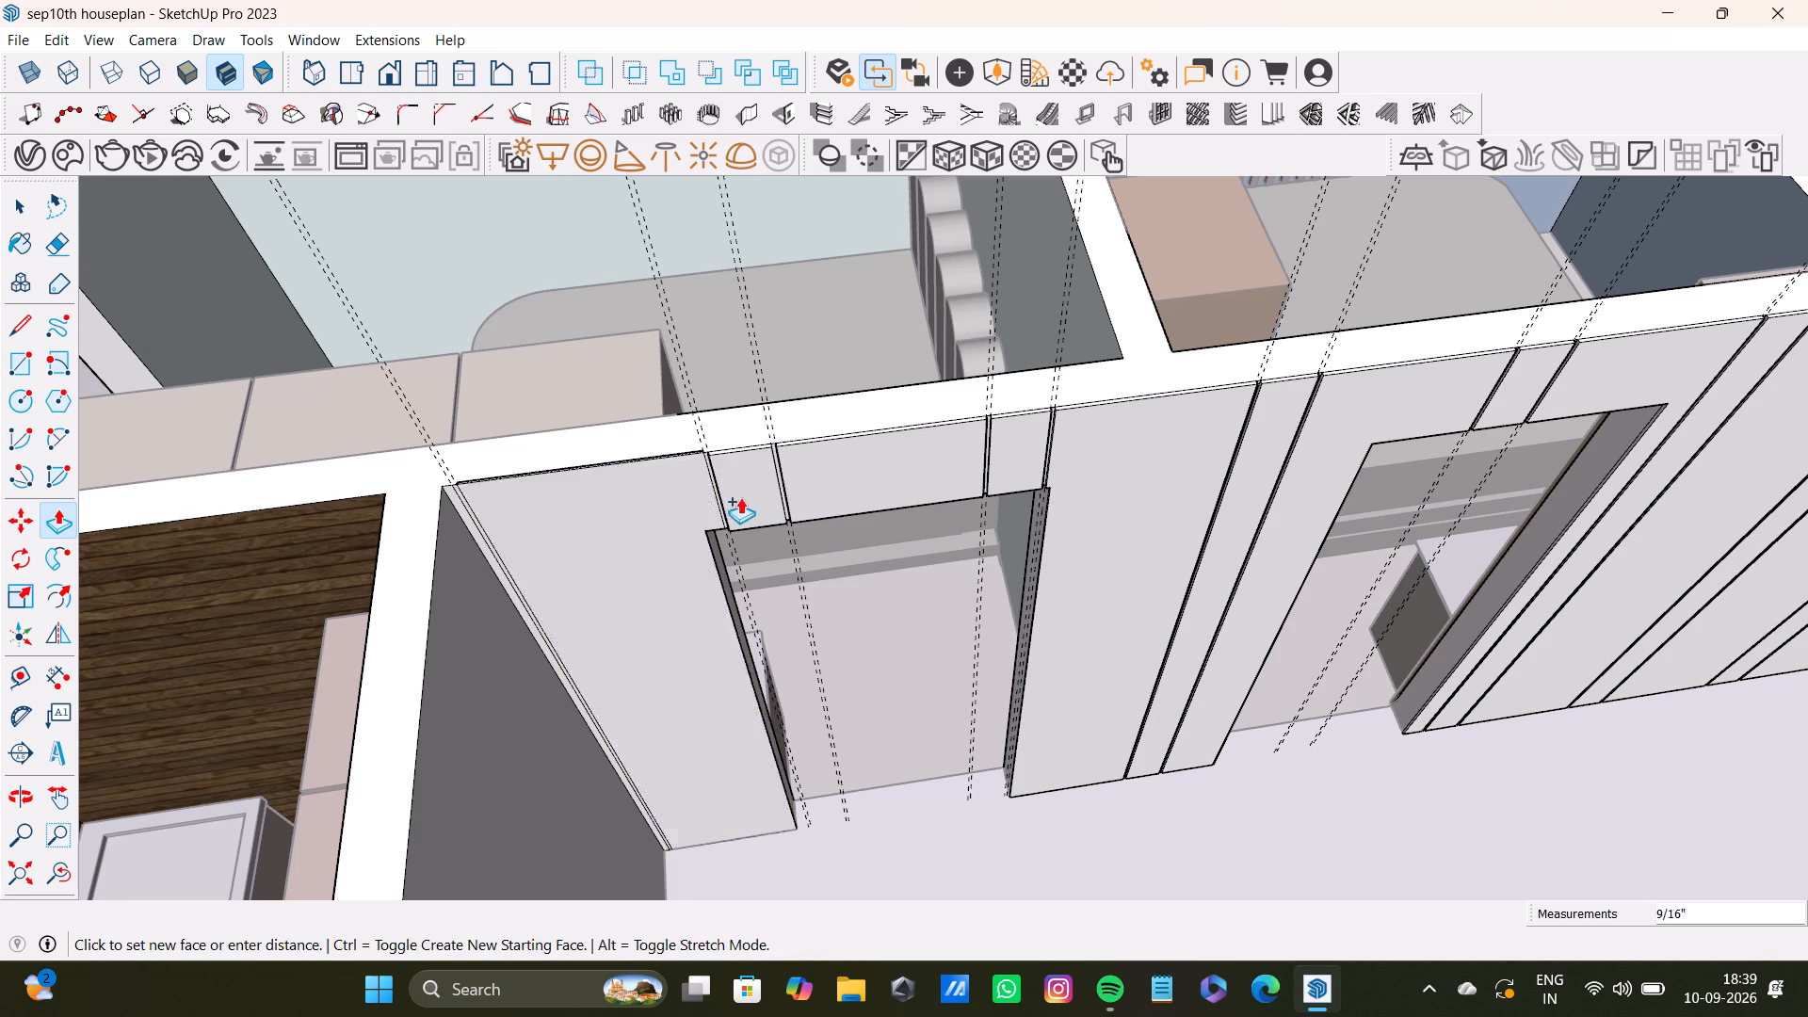
pyautogui.moveTo(740, 497); pyautogui.dragTo(752, 491)
pyautogui.scroll(-9, 966, 536)
pyautogui.keyDown('shift'); pyautogui.moveTo(976, 541); pyautogui.dragTo(948, 613, button='middle'); pyautogui.keyUp('shift')
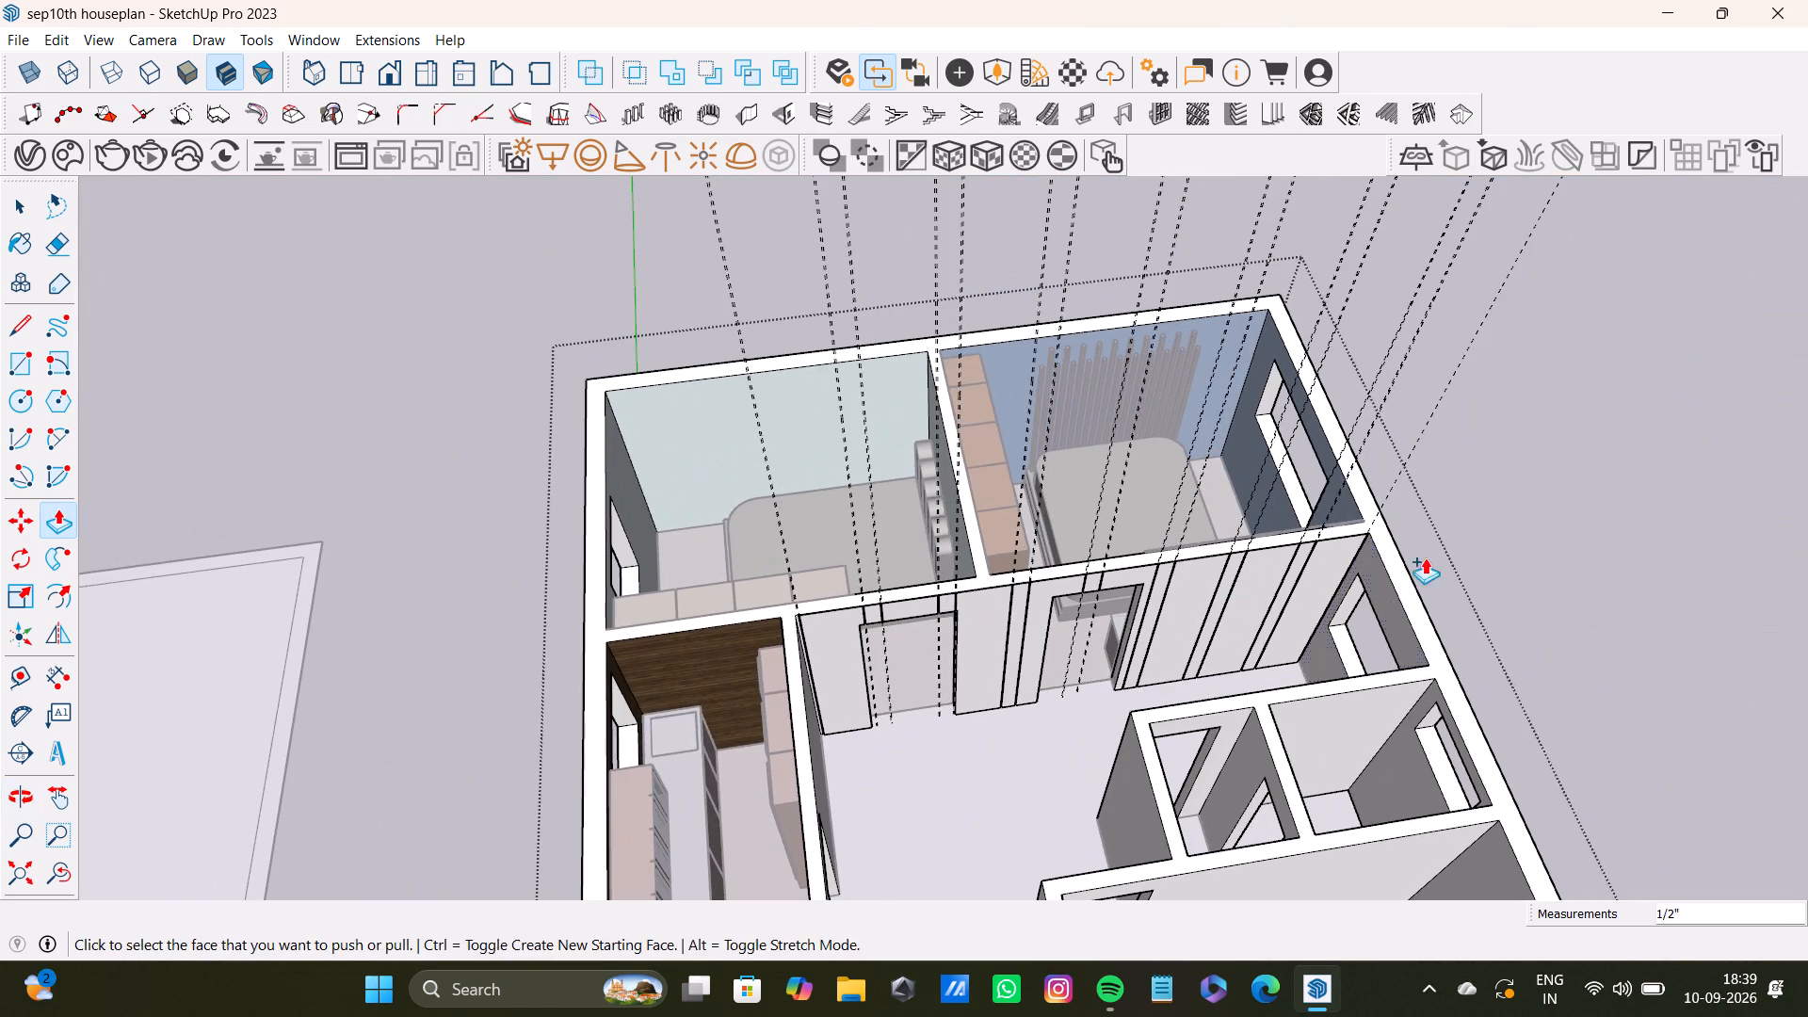
# Place a vertical guide on the hall side of the kitchen wall, about 15/16" from its corner with the panelled bedroom wall.
pyautogui.press('space')
pyautogui.click(1474, 535)
pyautogui.scroll(4, 1486, 560)
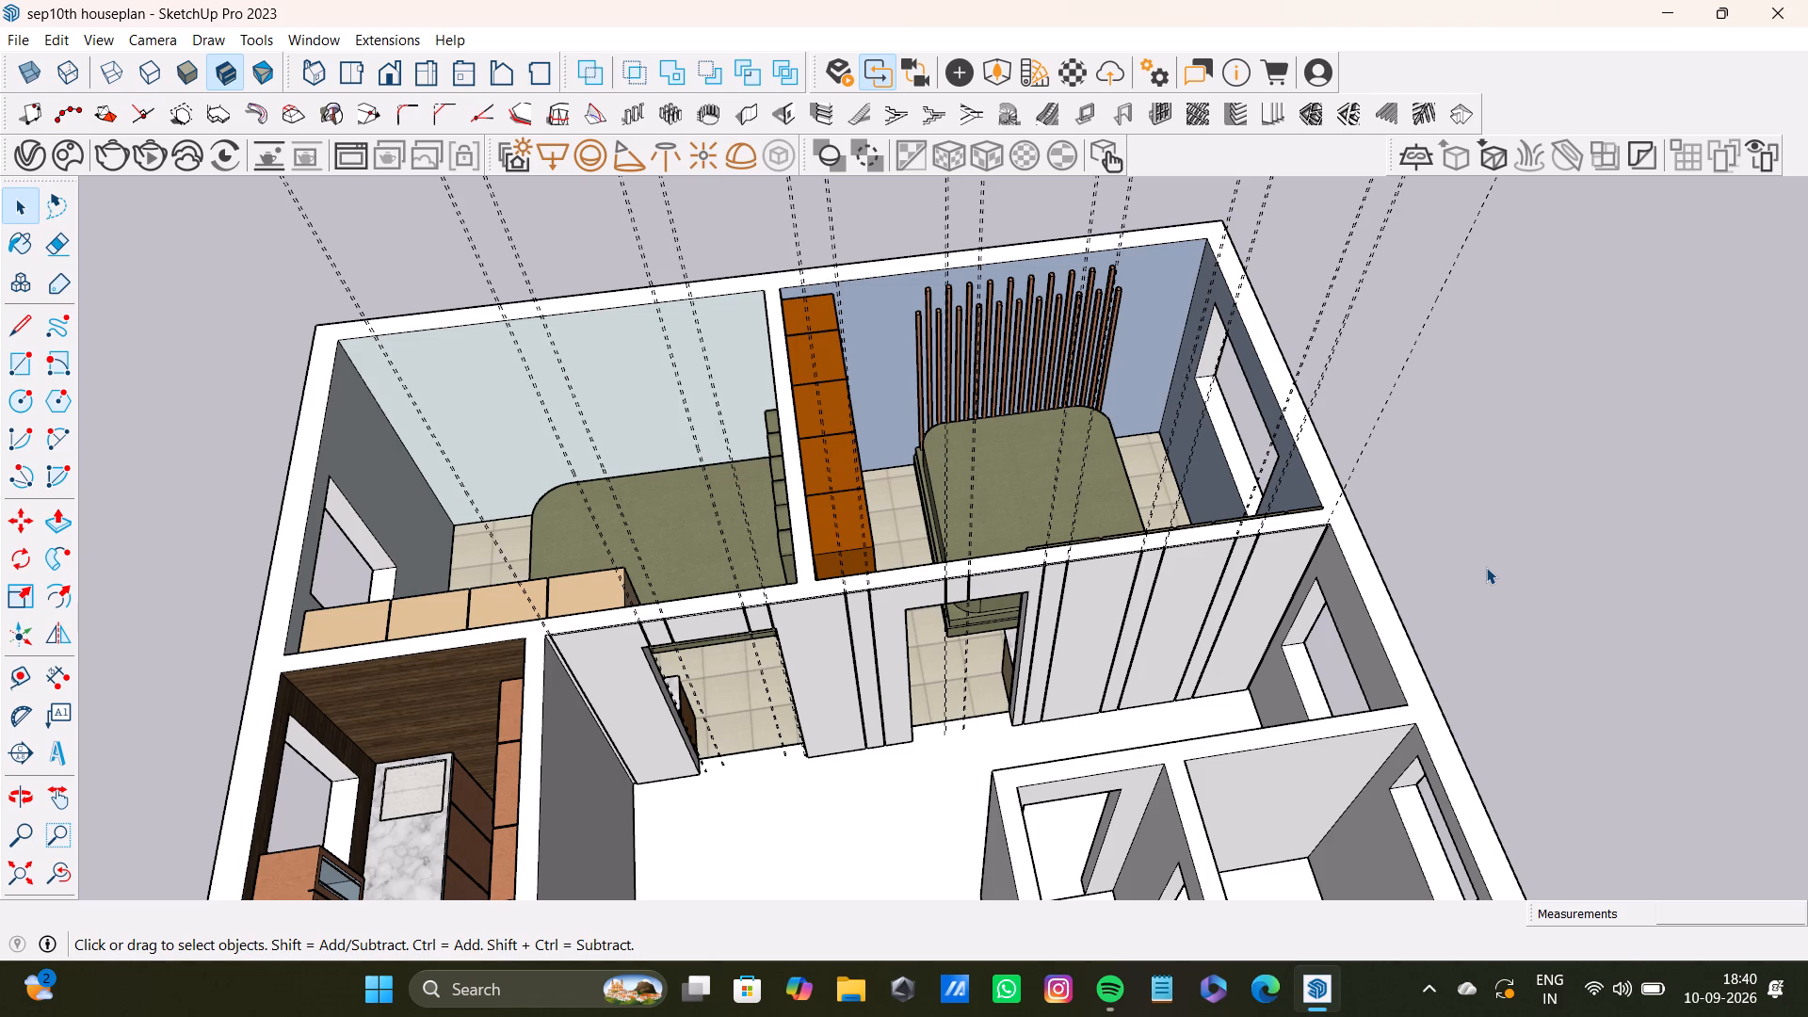
pyautogui.scroll(-13, 841, 506)
pyautogui.scroll(-11, 709, 686)
pyautogui.keyDown('shift'); pyautogui.moveTo(853, 689); pyautogui.dragTo(769, 797, button='middle'); pyautogui.keyUp('shift')
pyautogui.moveTo(826, 762); pyautogui.dragTo(107, 791, button='middle')
pyautogui.scroll(4, 304, 701)
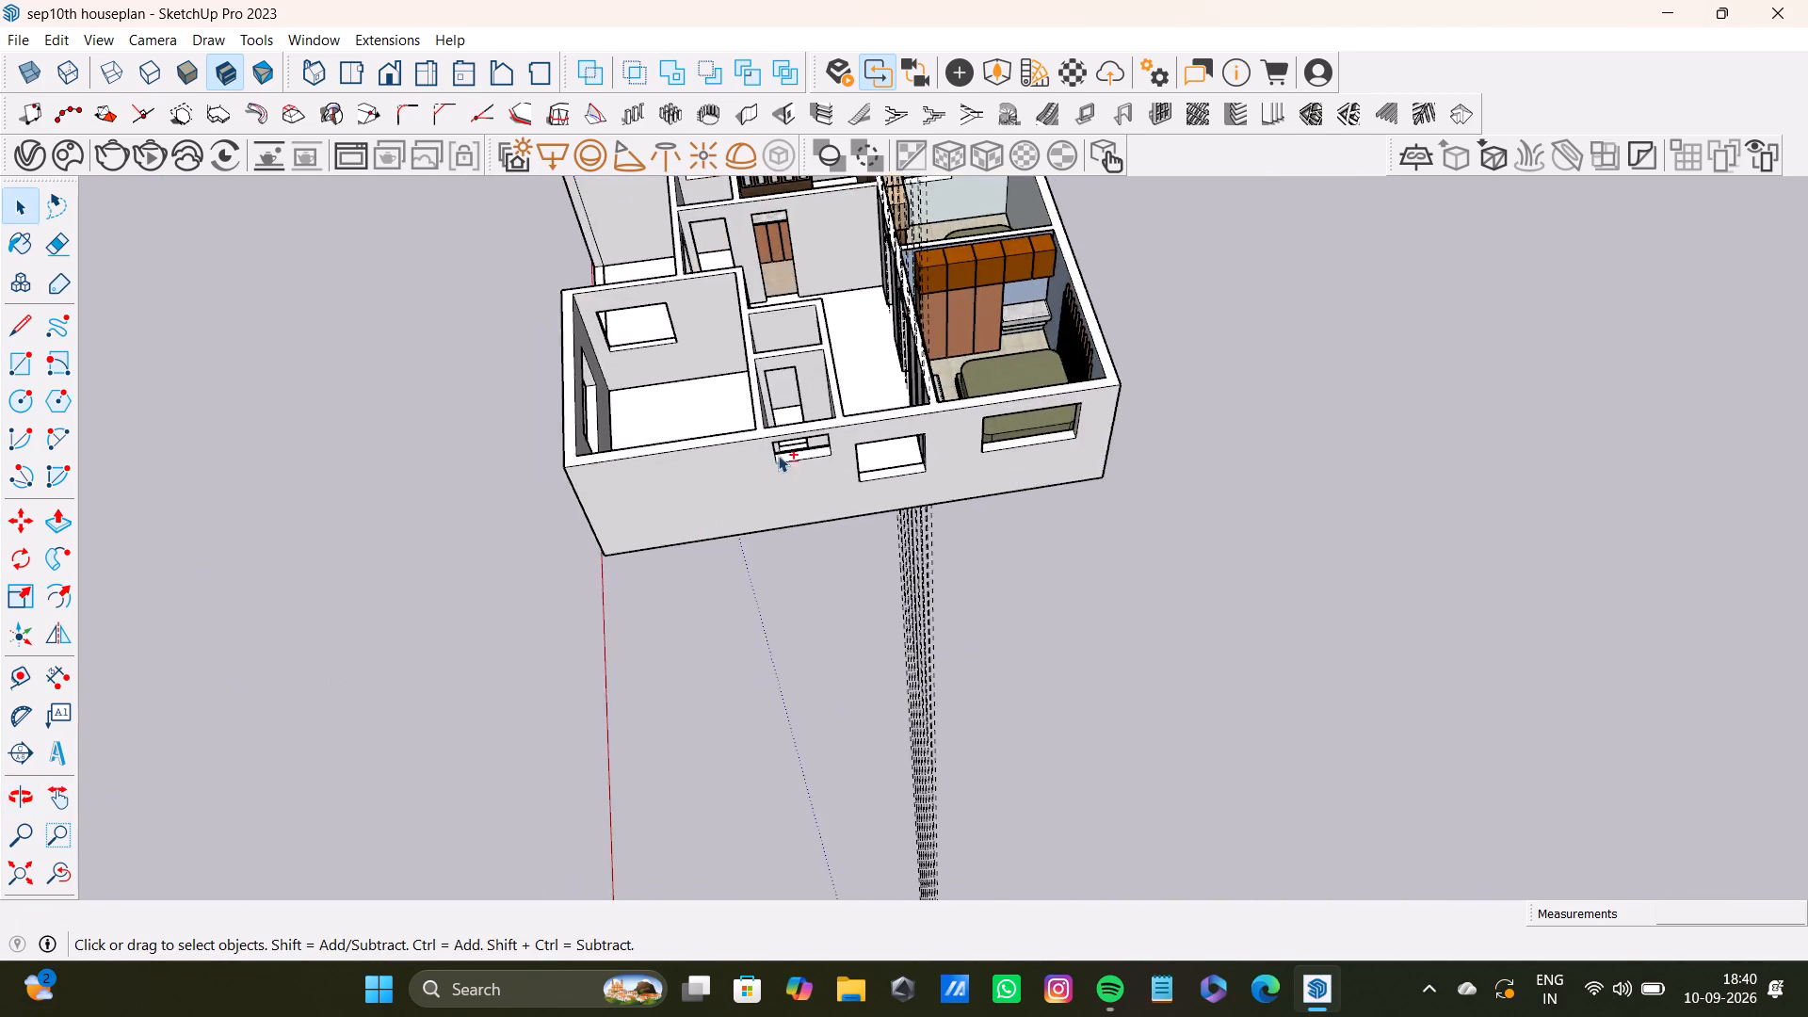
pyautogui.keyDown('shift'); pyautogui.moveTo(779, 455); pyautogui.dragTo(937, 996, button='middle'); pyautogui.keyUp('shift')
pyautogui.scroll(9, 977, 831)
pyautogui.scroll(1, 1049, 573)
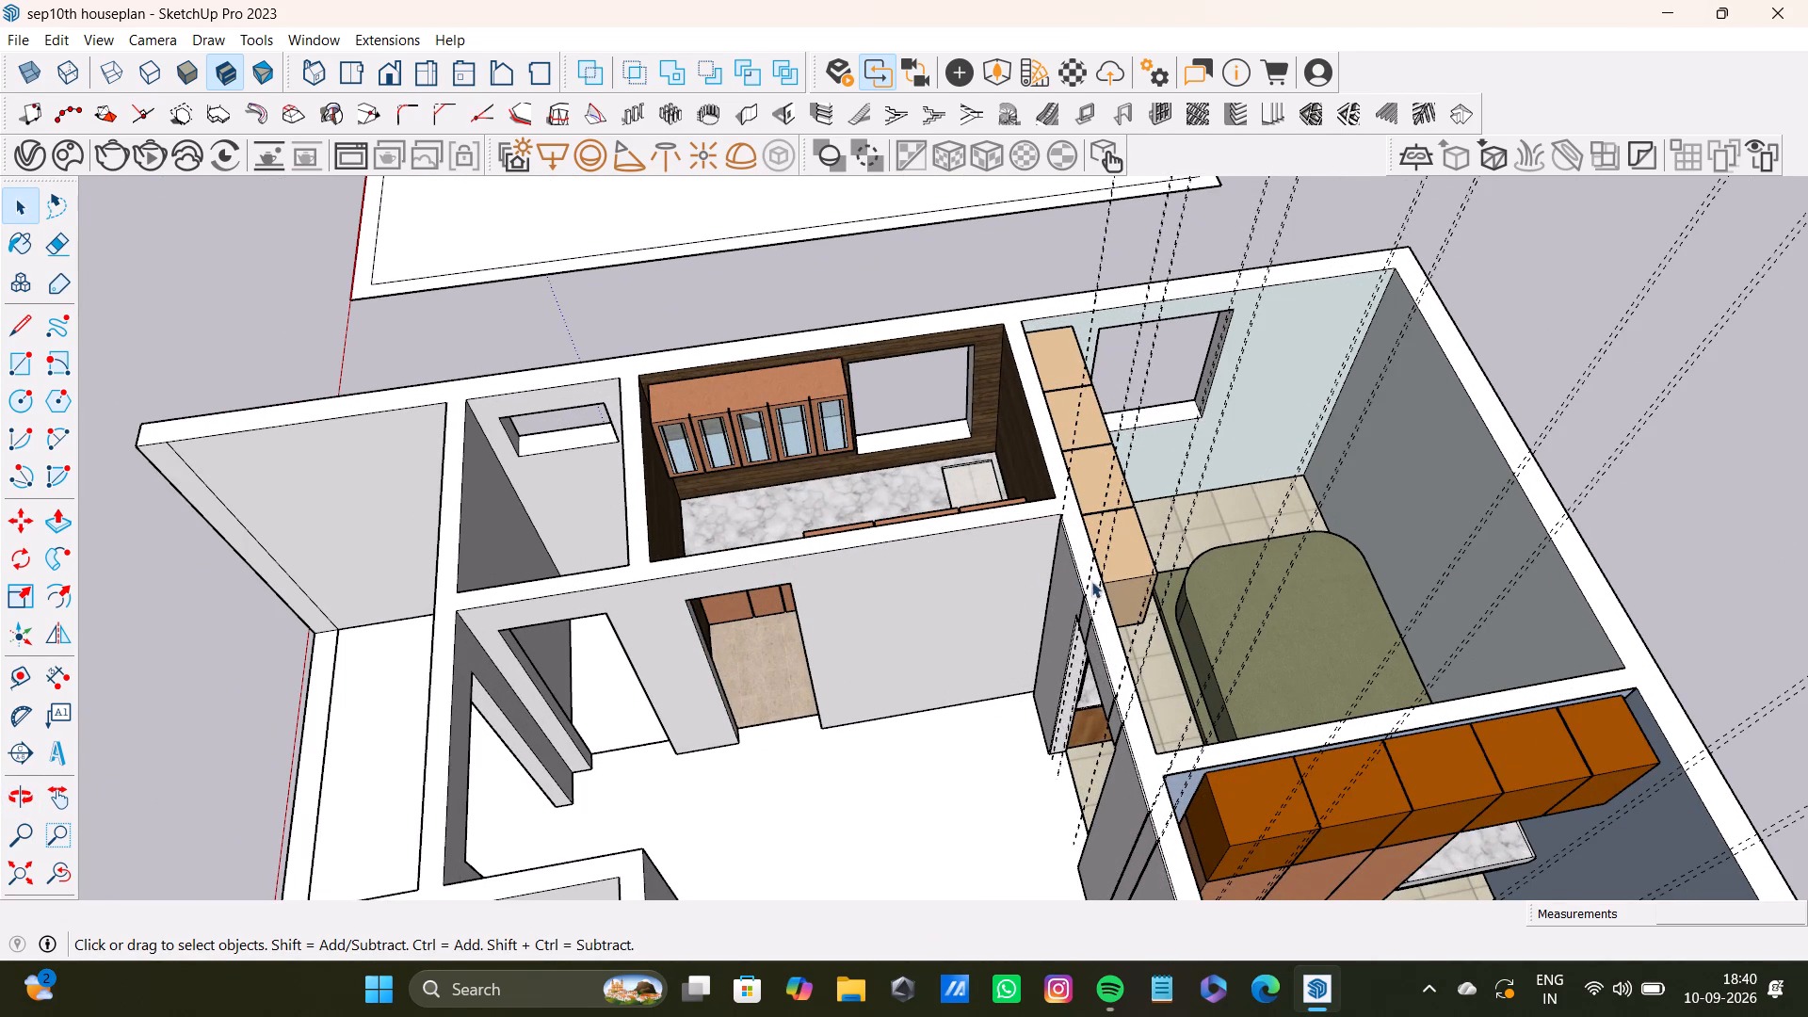
pyautogui.scroll(12, 1046, 550)
pyautogui.keyDown('shift'); pyautogui.moveTo(1056, 542); pyautogui.dragTo(1243, 610, button='middle'); pyautogui.keyUp('shift')
pyautogui.scroll(5, 1251, 608)
pyautogui.moveTo(1267, 598); pyautogui.dragTo(1239, 597, button='middle')
pyautogui.press('t')
pyautogui.scroll(6, 1326, 584)
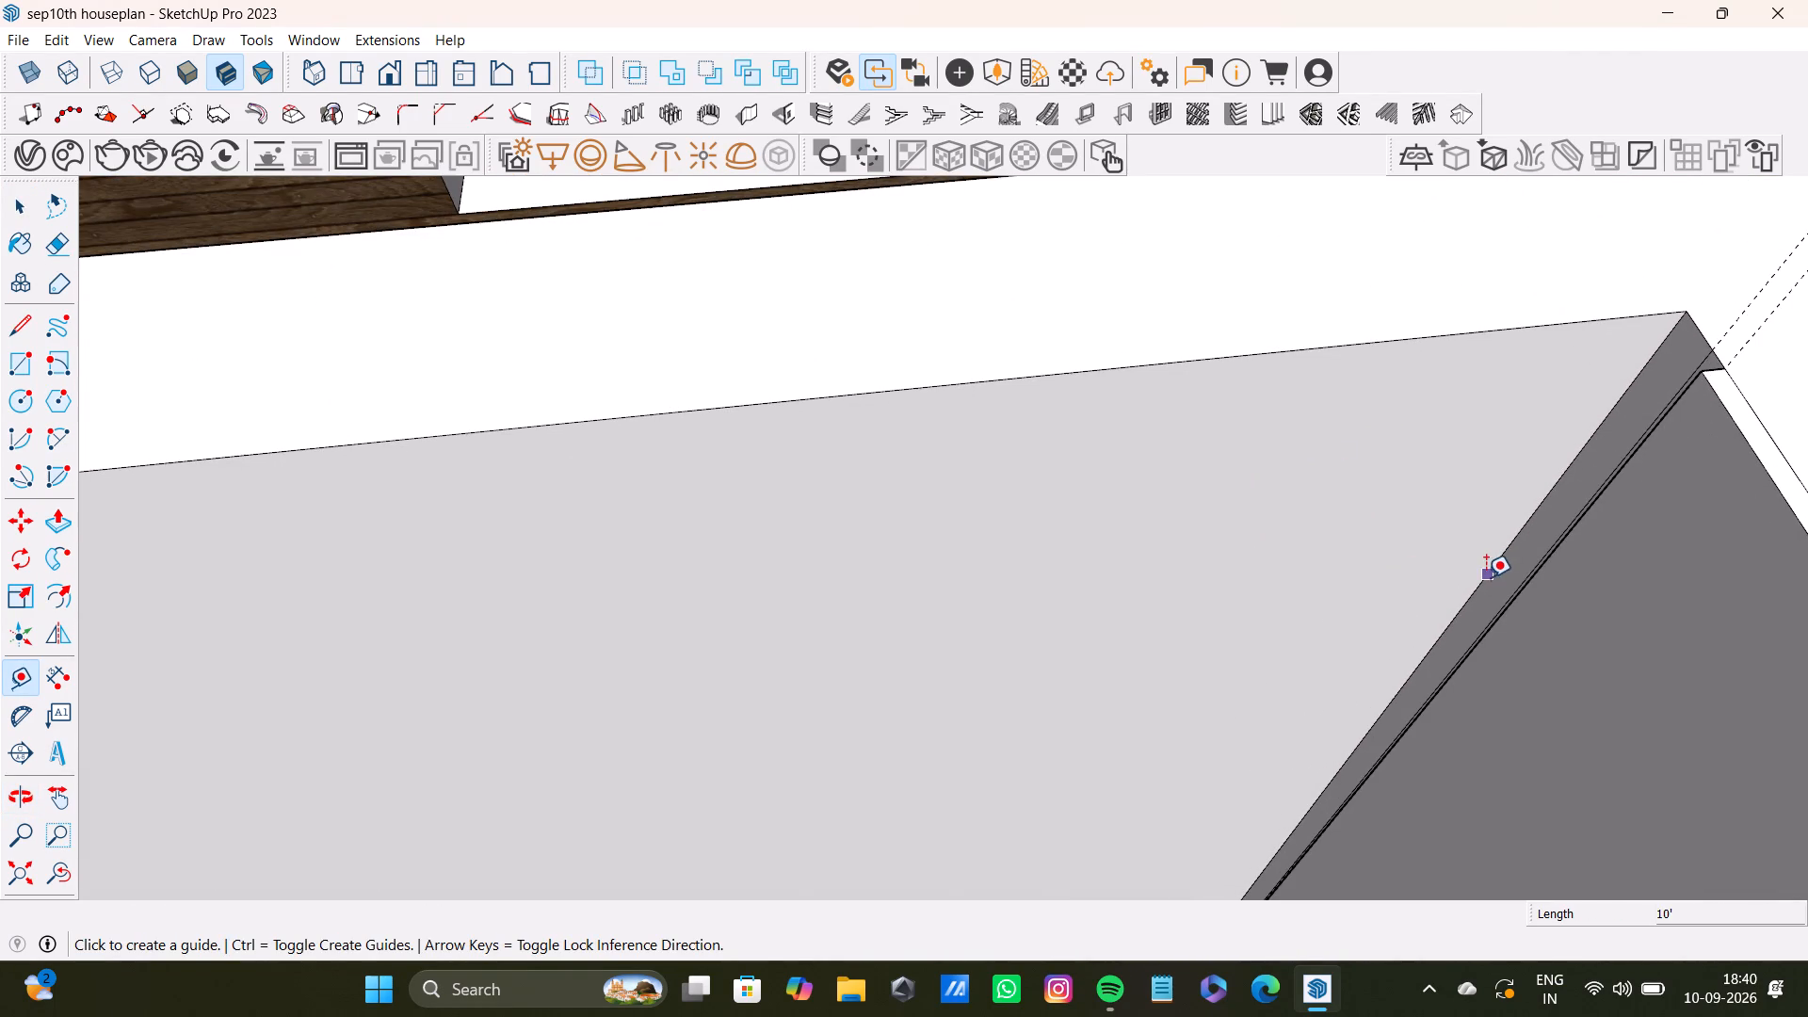
pyautogui.moveTo(1486, 577); pyautogui.dragTo(1469, 577)
pyautogui.scroll(-4, 1330, 553)
pyautogui.moveTo(1433, 550); pyautogui.dragTo(1366, 460, button='middle')
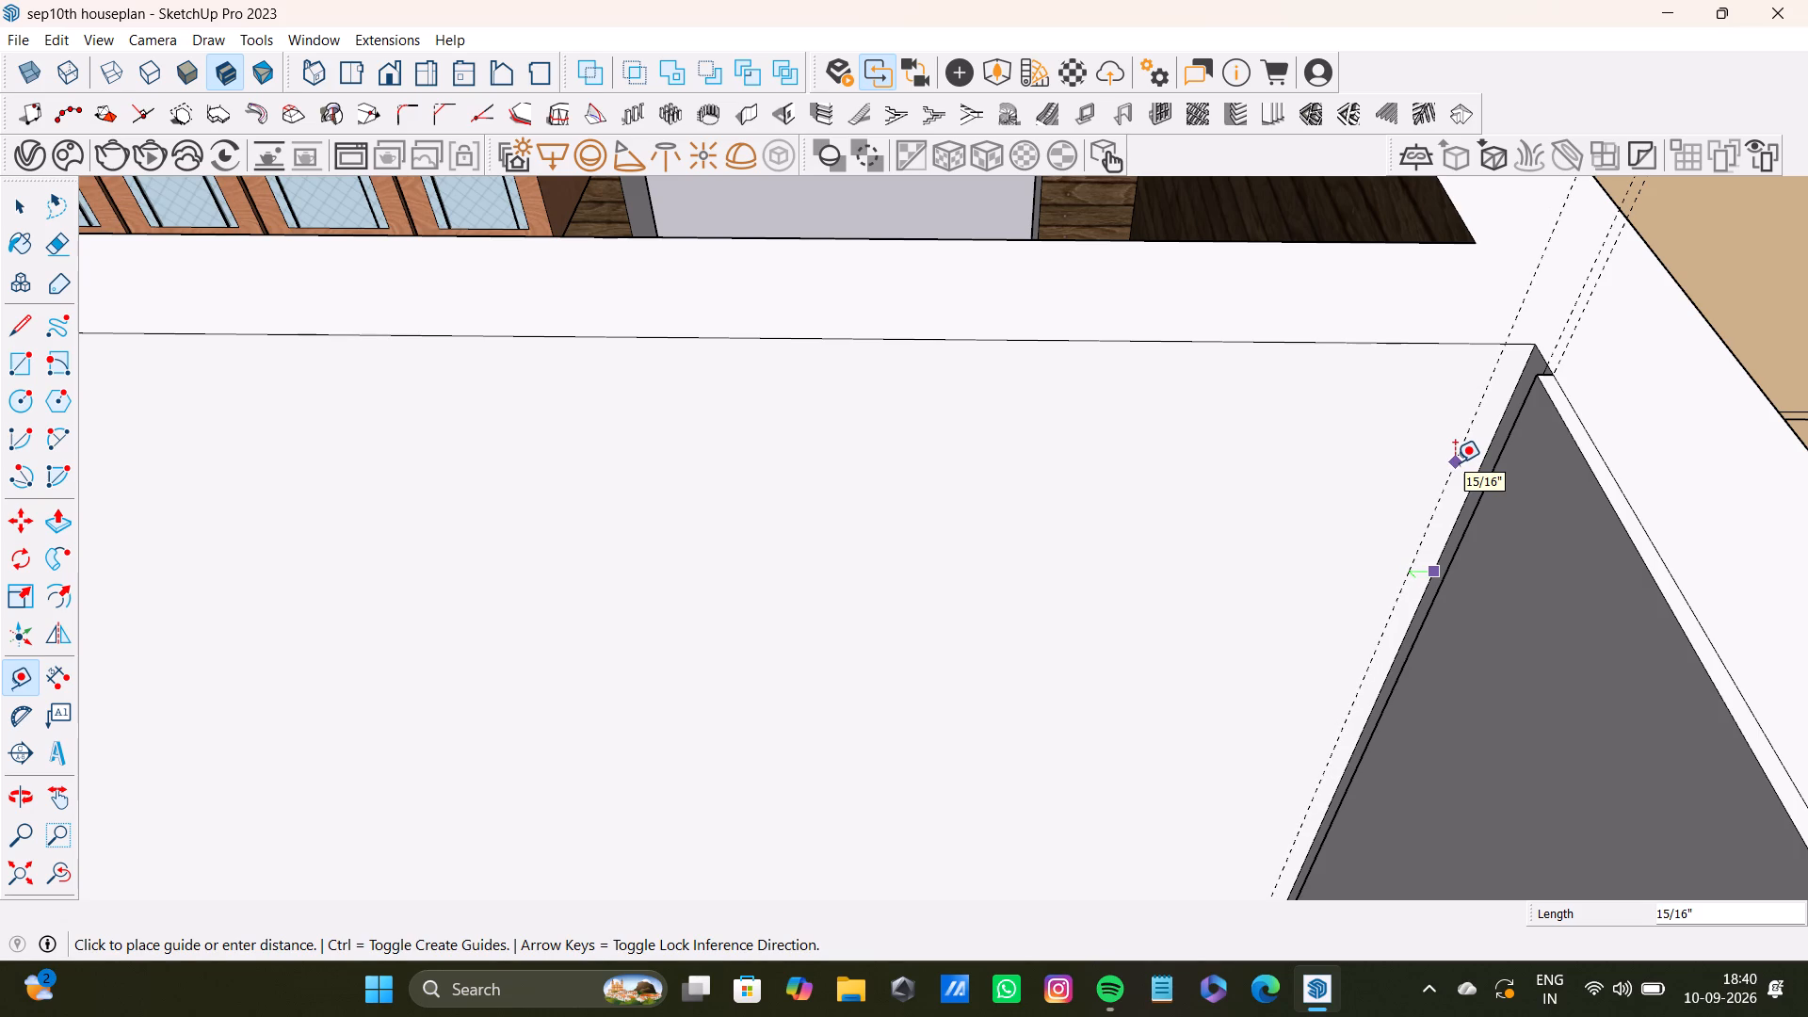
pyautogui.click(1455, 462)
pyautogui.press('space')
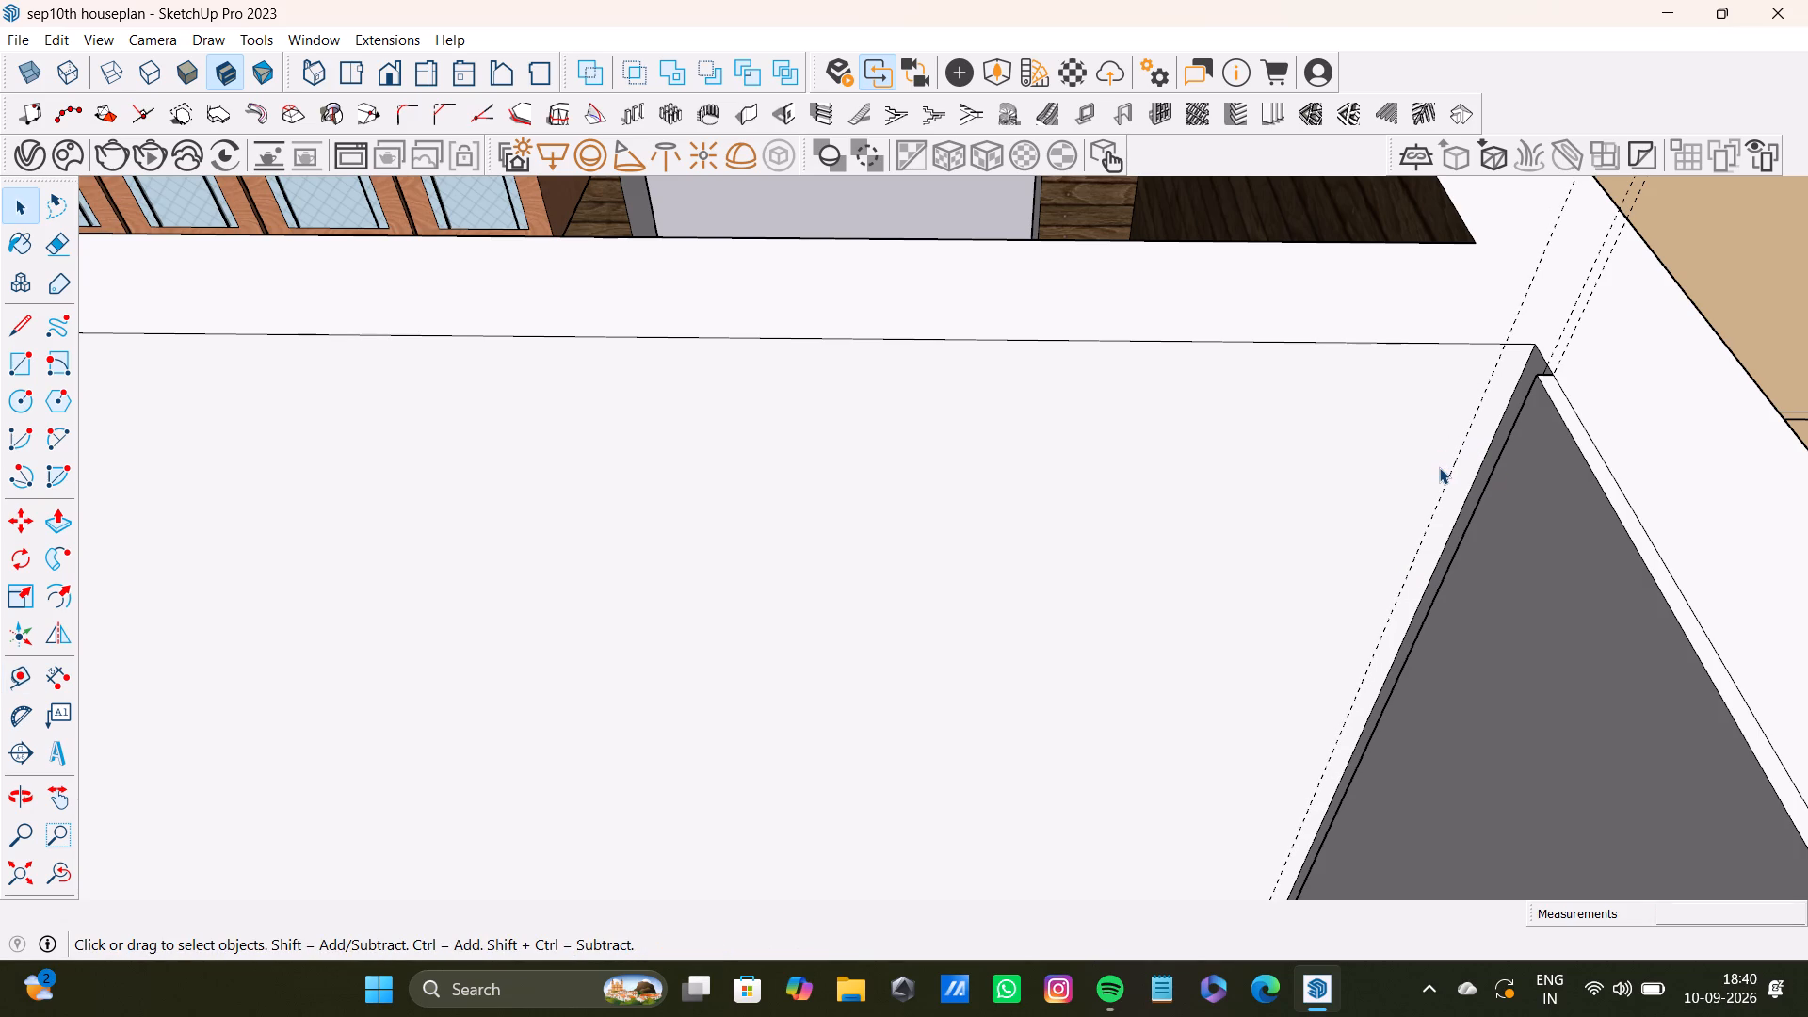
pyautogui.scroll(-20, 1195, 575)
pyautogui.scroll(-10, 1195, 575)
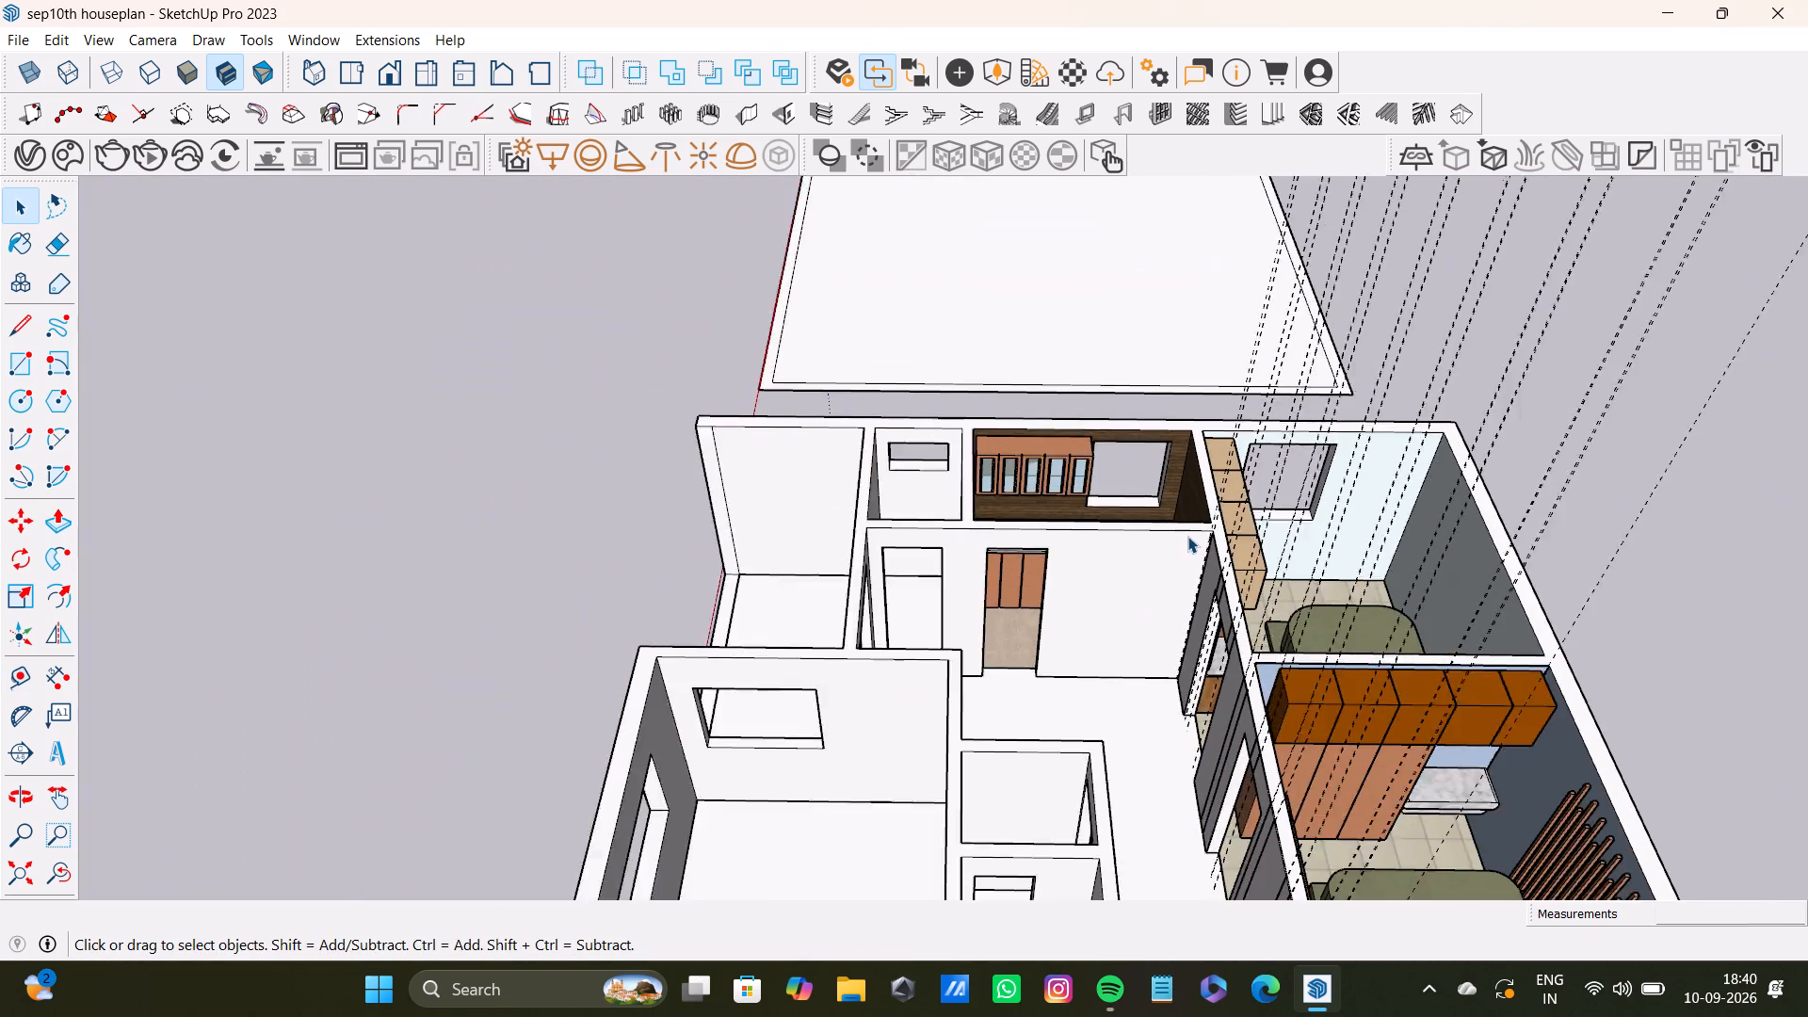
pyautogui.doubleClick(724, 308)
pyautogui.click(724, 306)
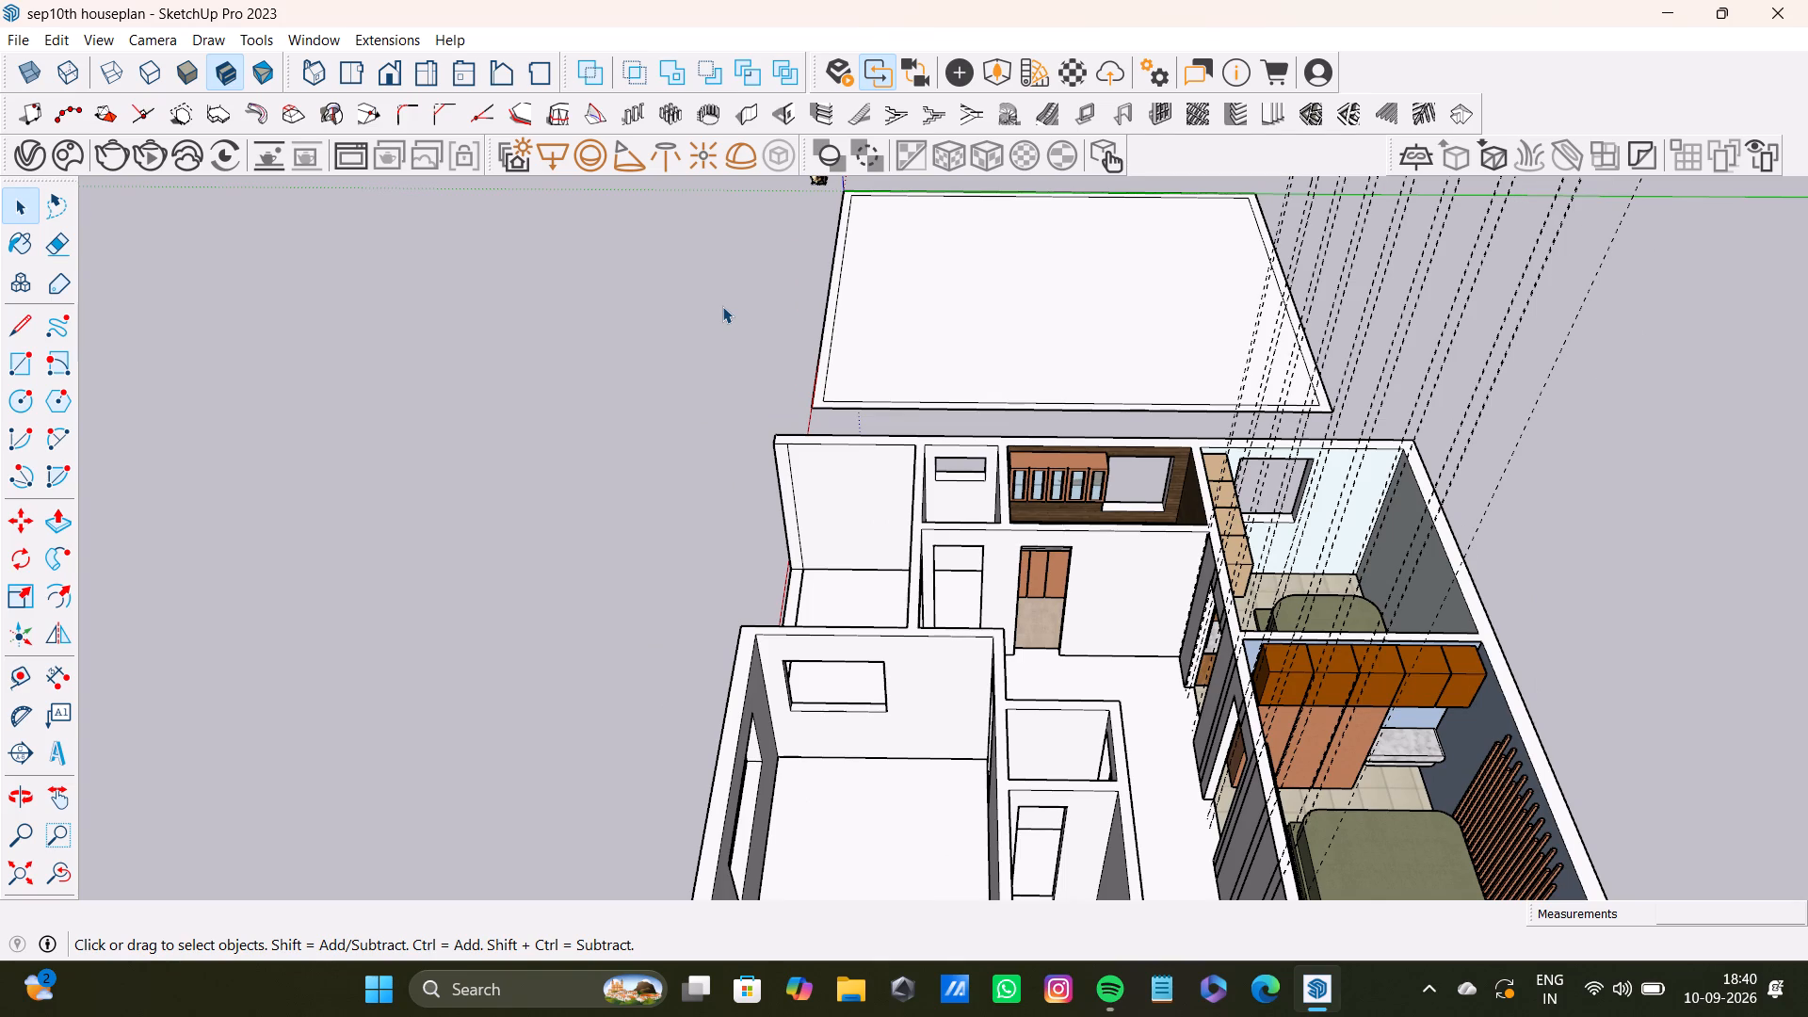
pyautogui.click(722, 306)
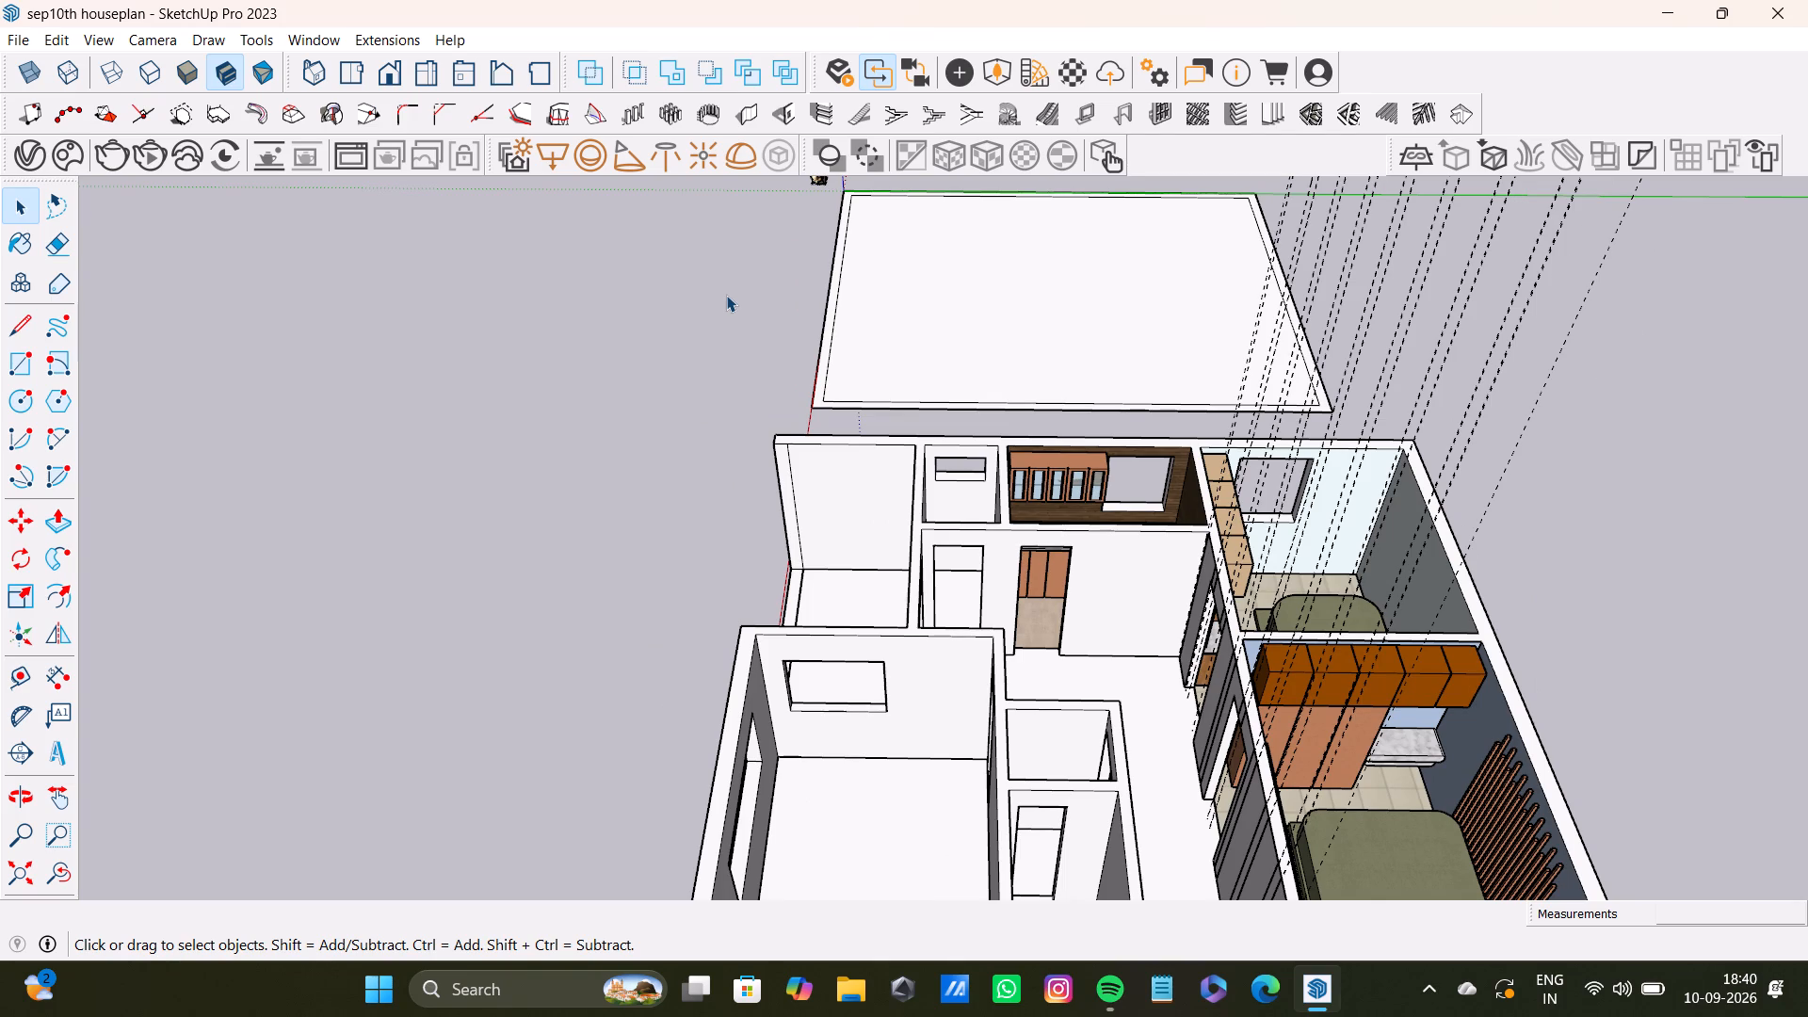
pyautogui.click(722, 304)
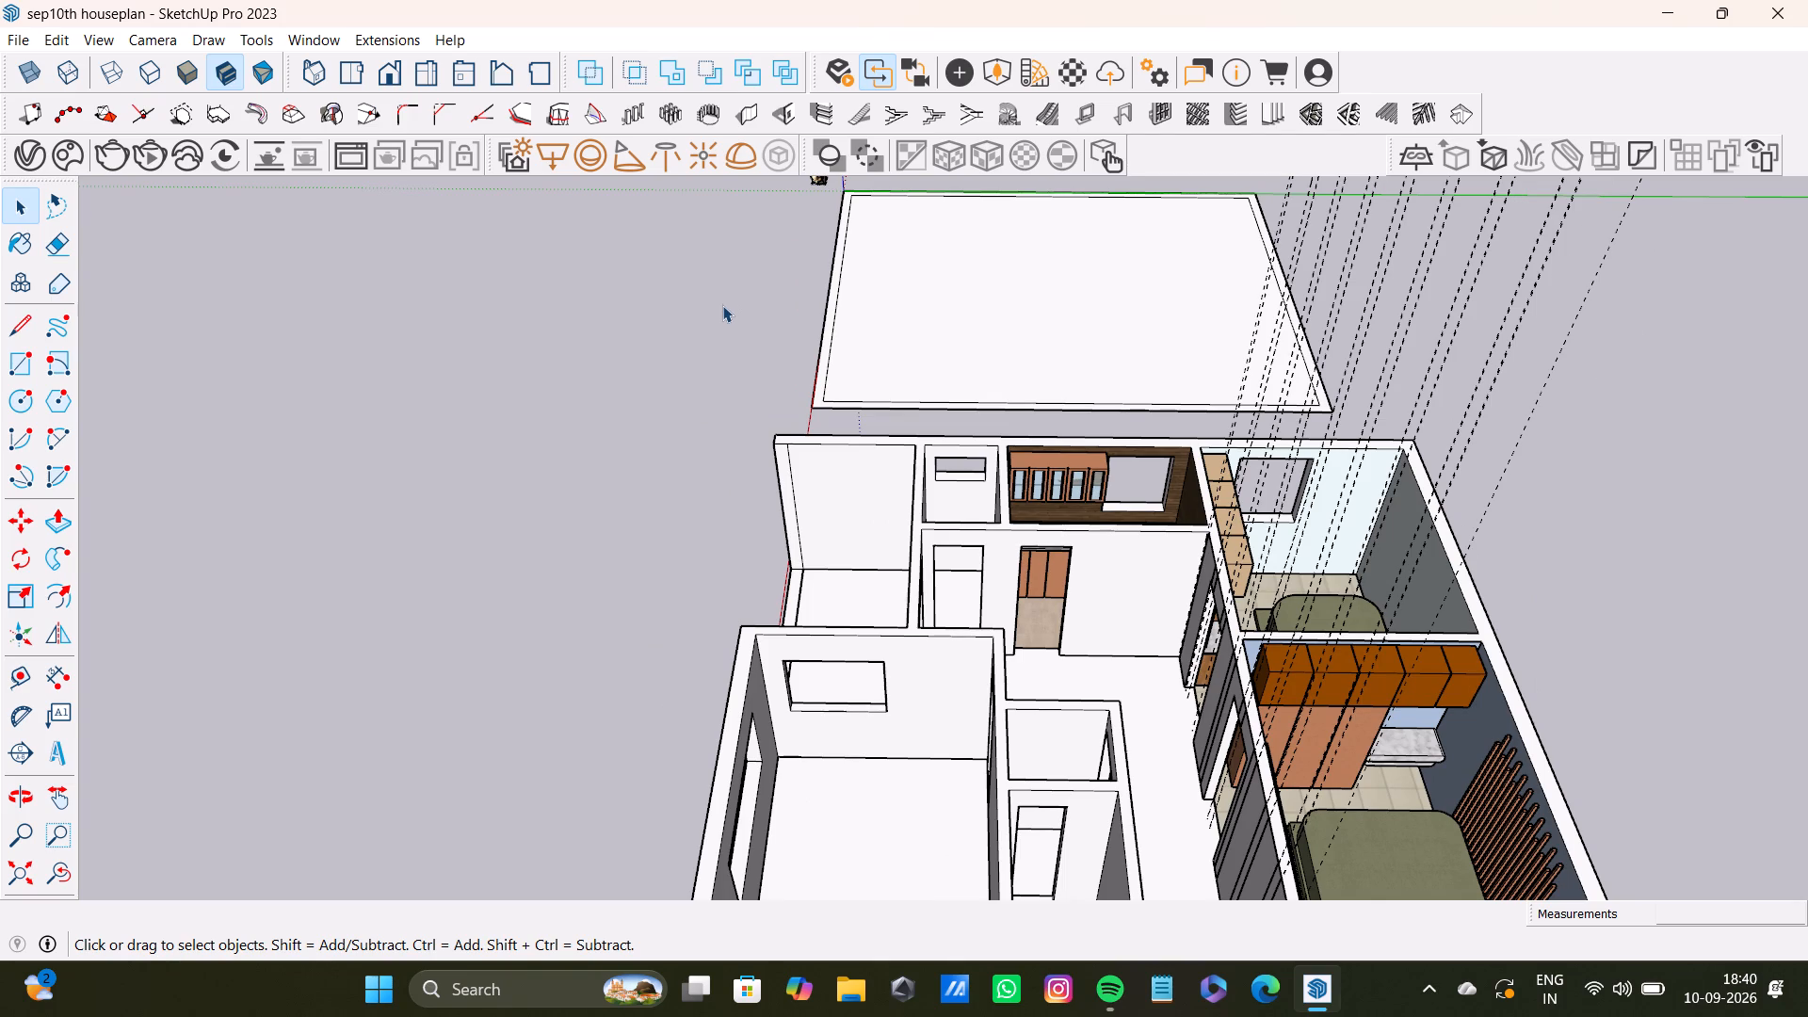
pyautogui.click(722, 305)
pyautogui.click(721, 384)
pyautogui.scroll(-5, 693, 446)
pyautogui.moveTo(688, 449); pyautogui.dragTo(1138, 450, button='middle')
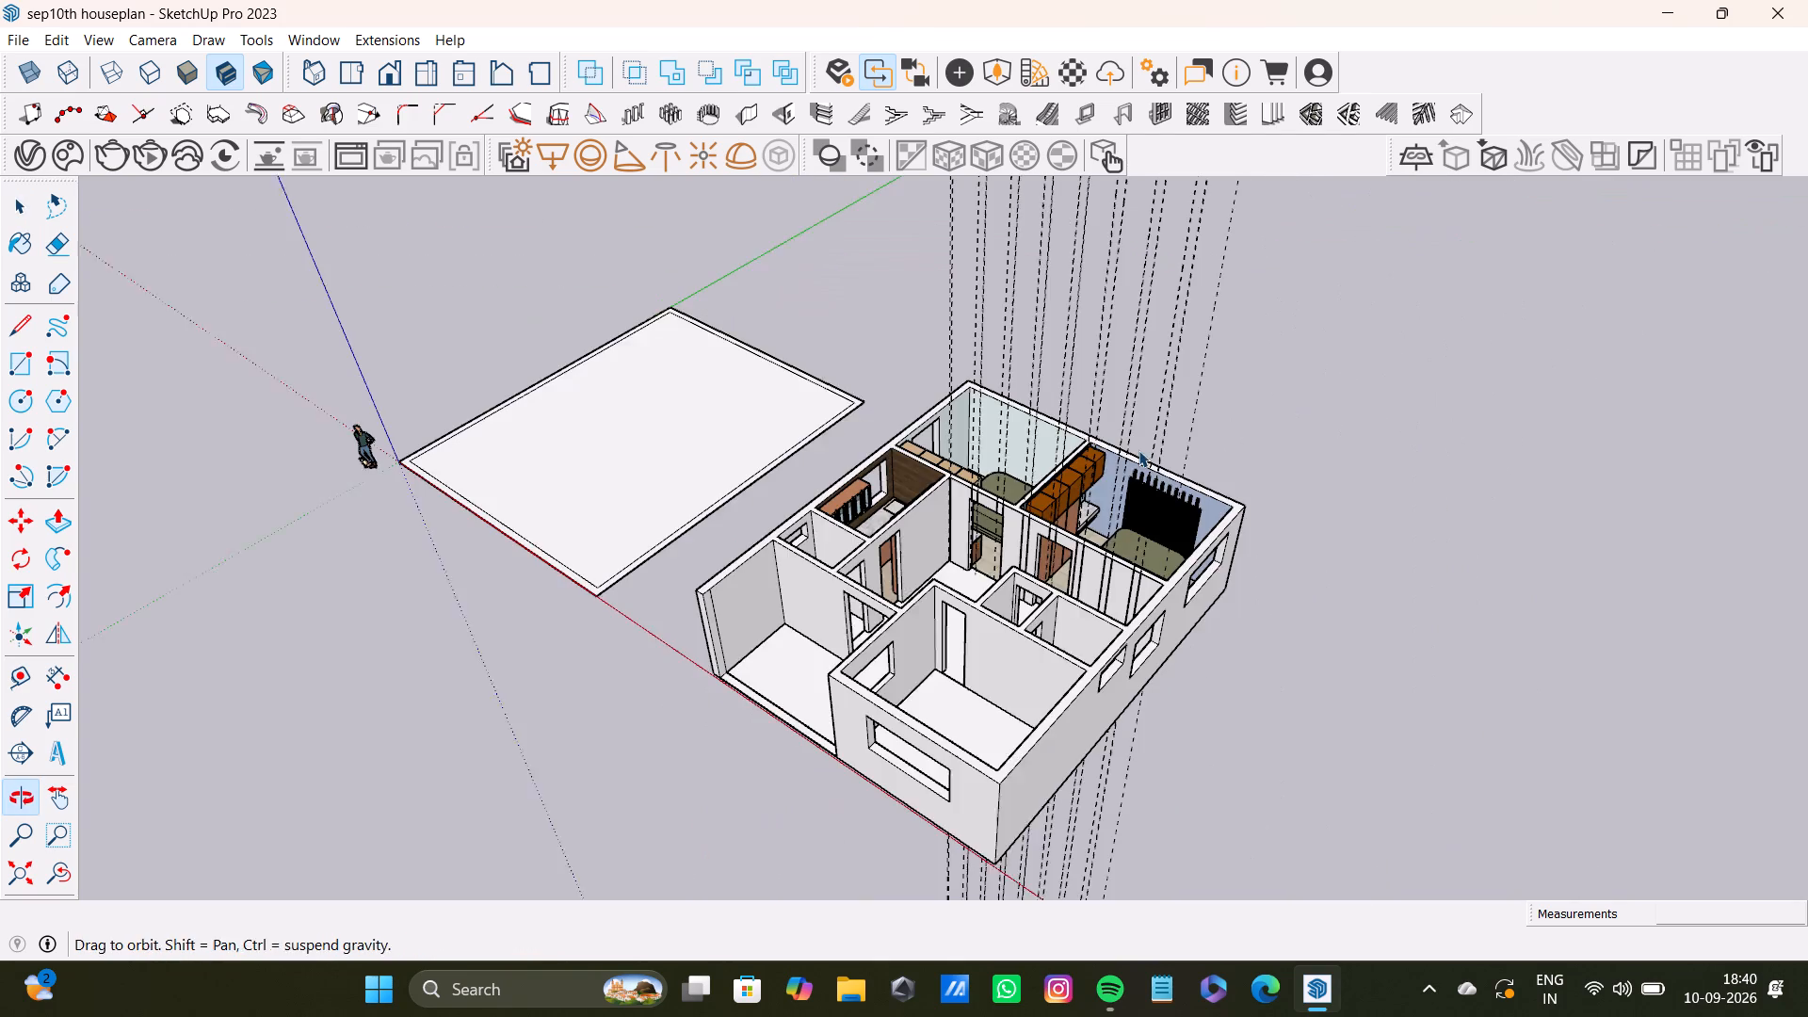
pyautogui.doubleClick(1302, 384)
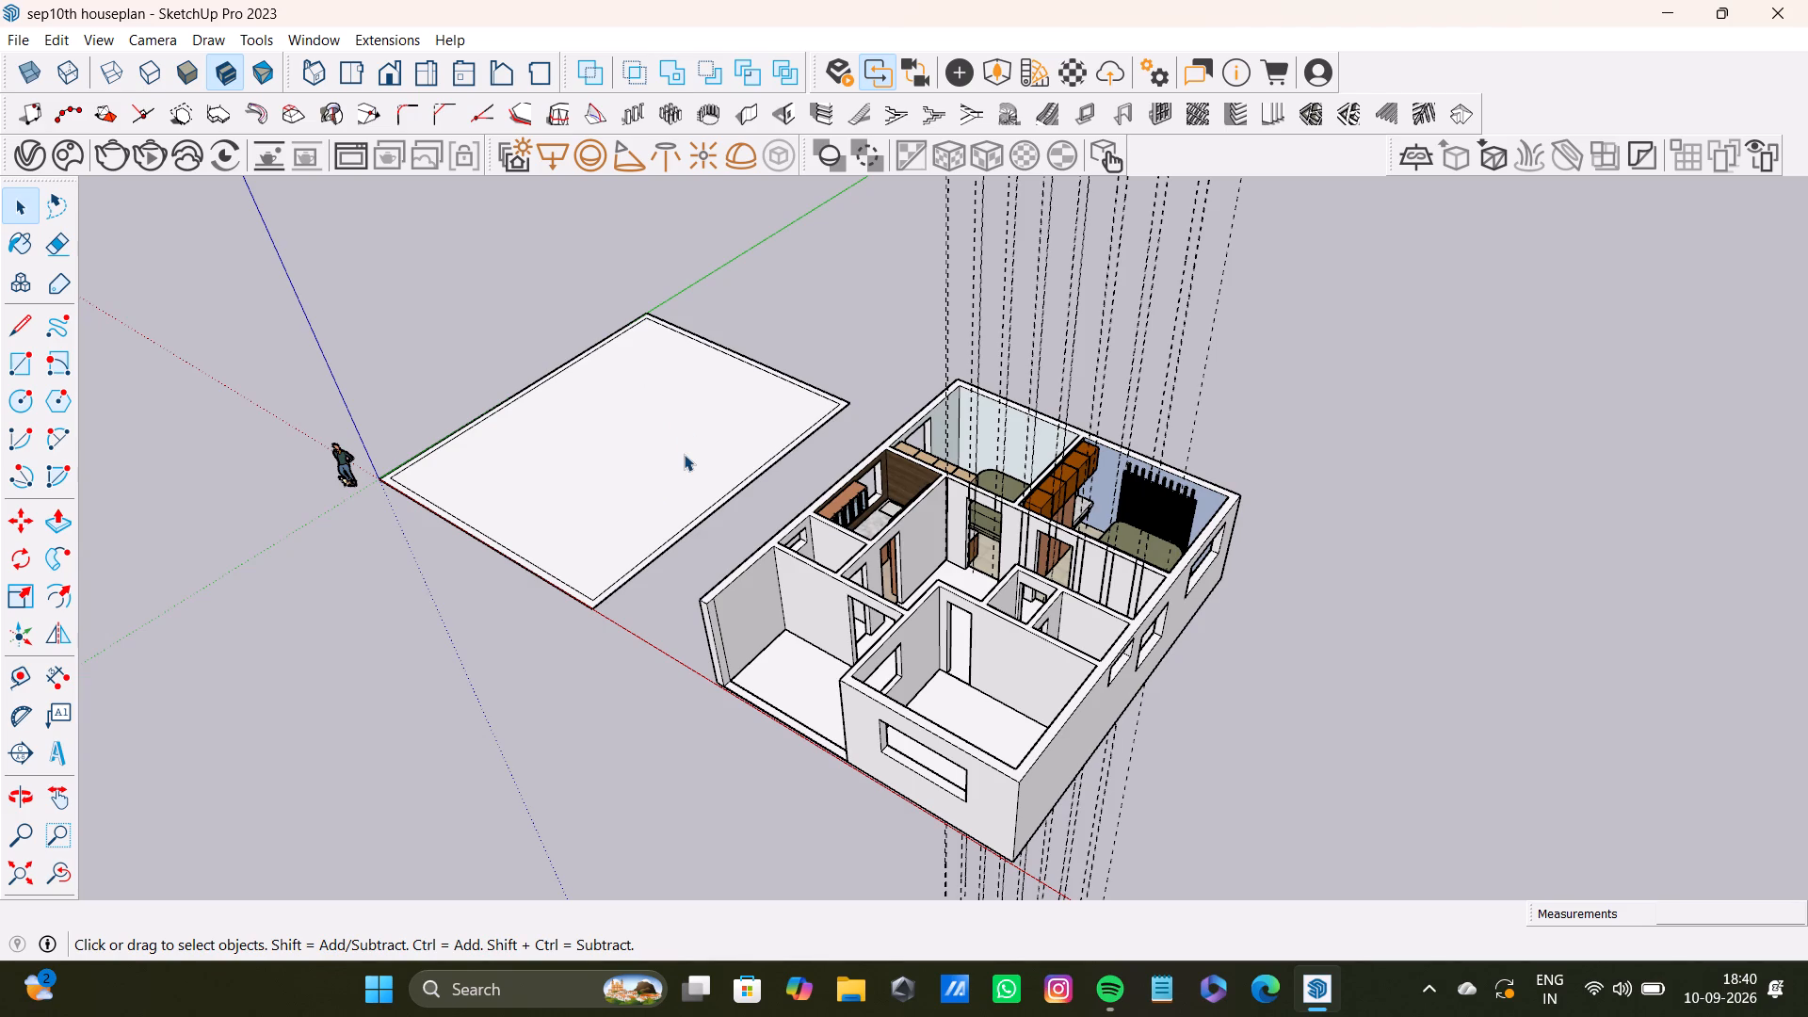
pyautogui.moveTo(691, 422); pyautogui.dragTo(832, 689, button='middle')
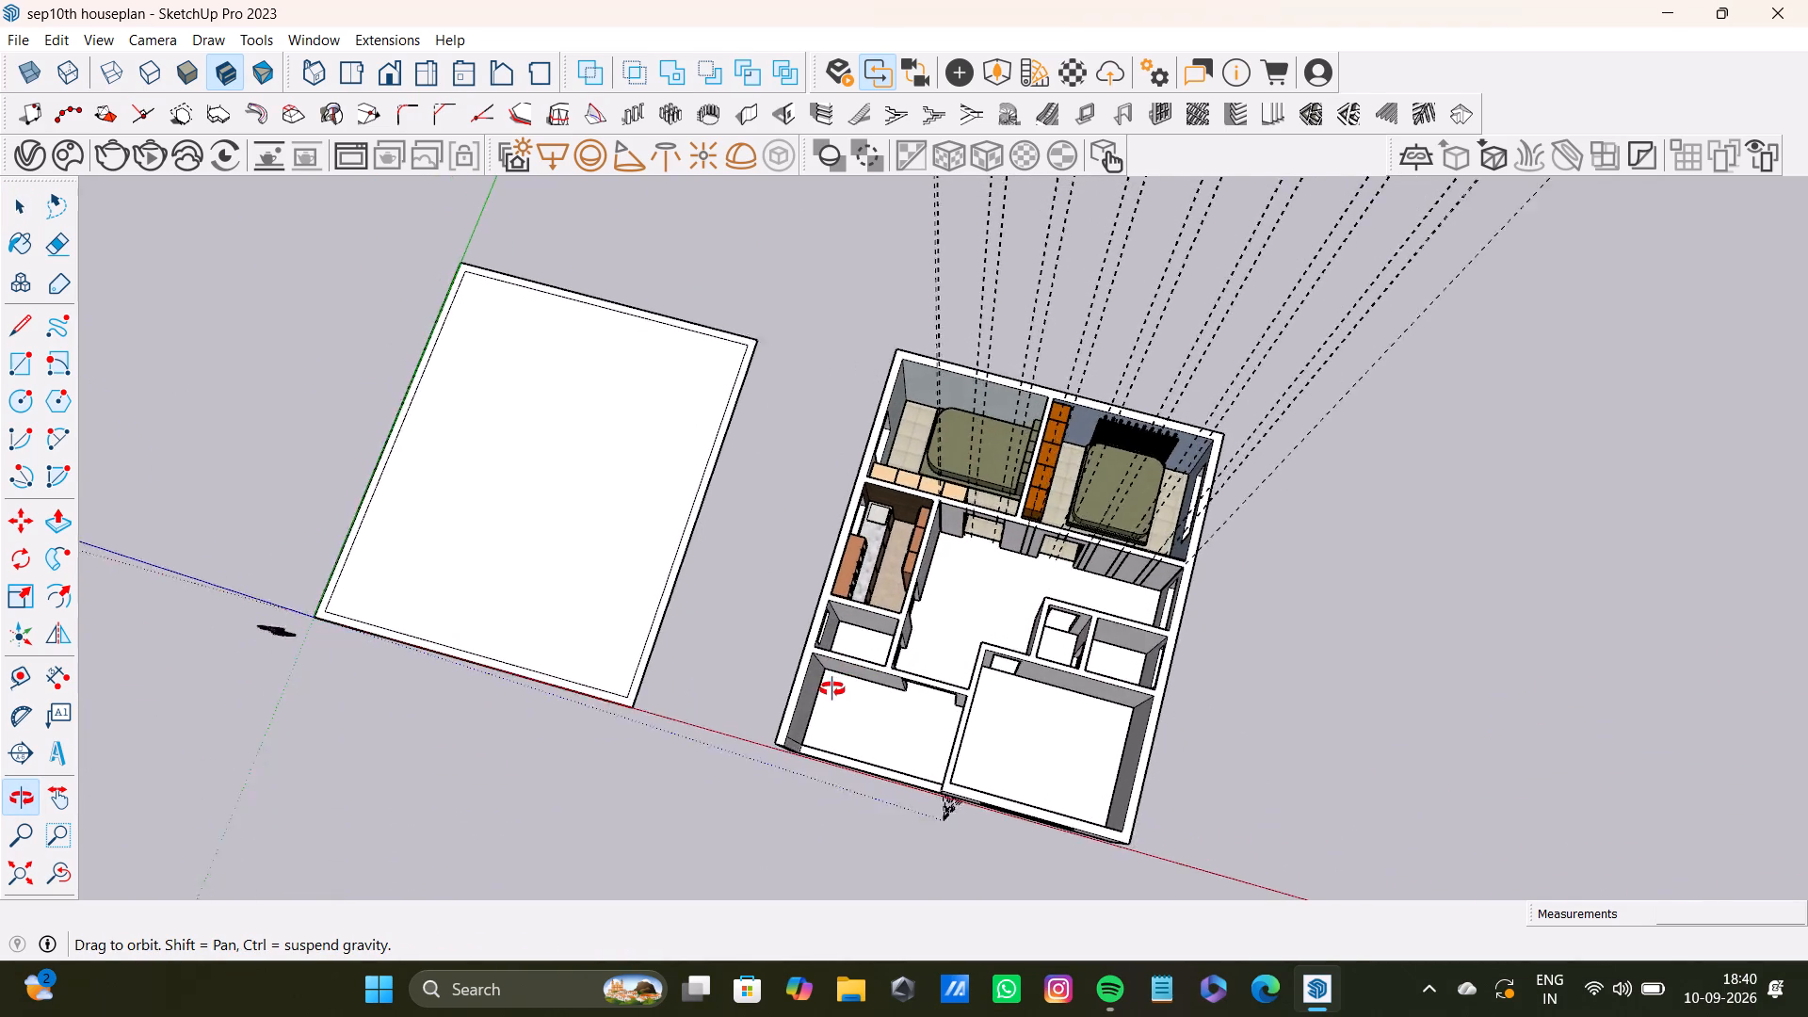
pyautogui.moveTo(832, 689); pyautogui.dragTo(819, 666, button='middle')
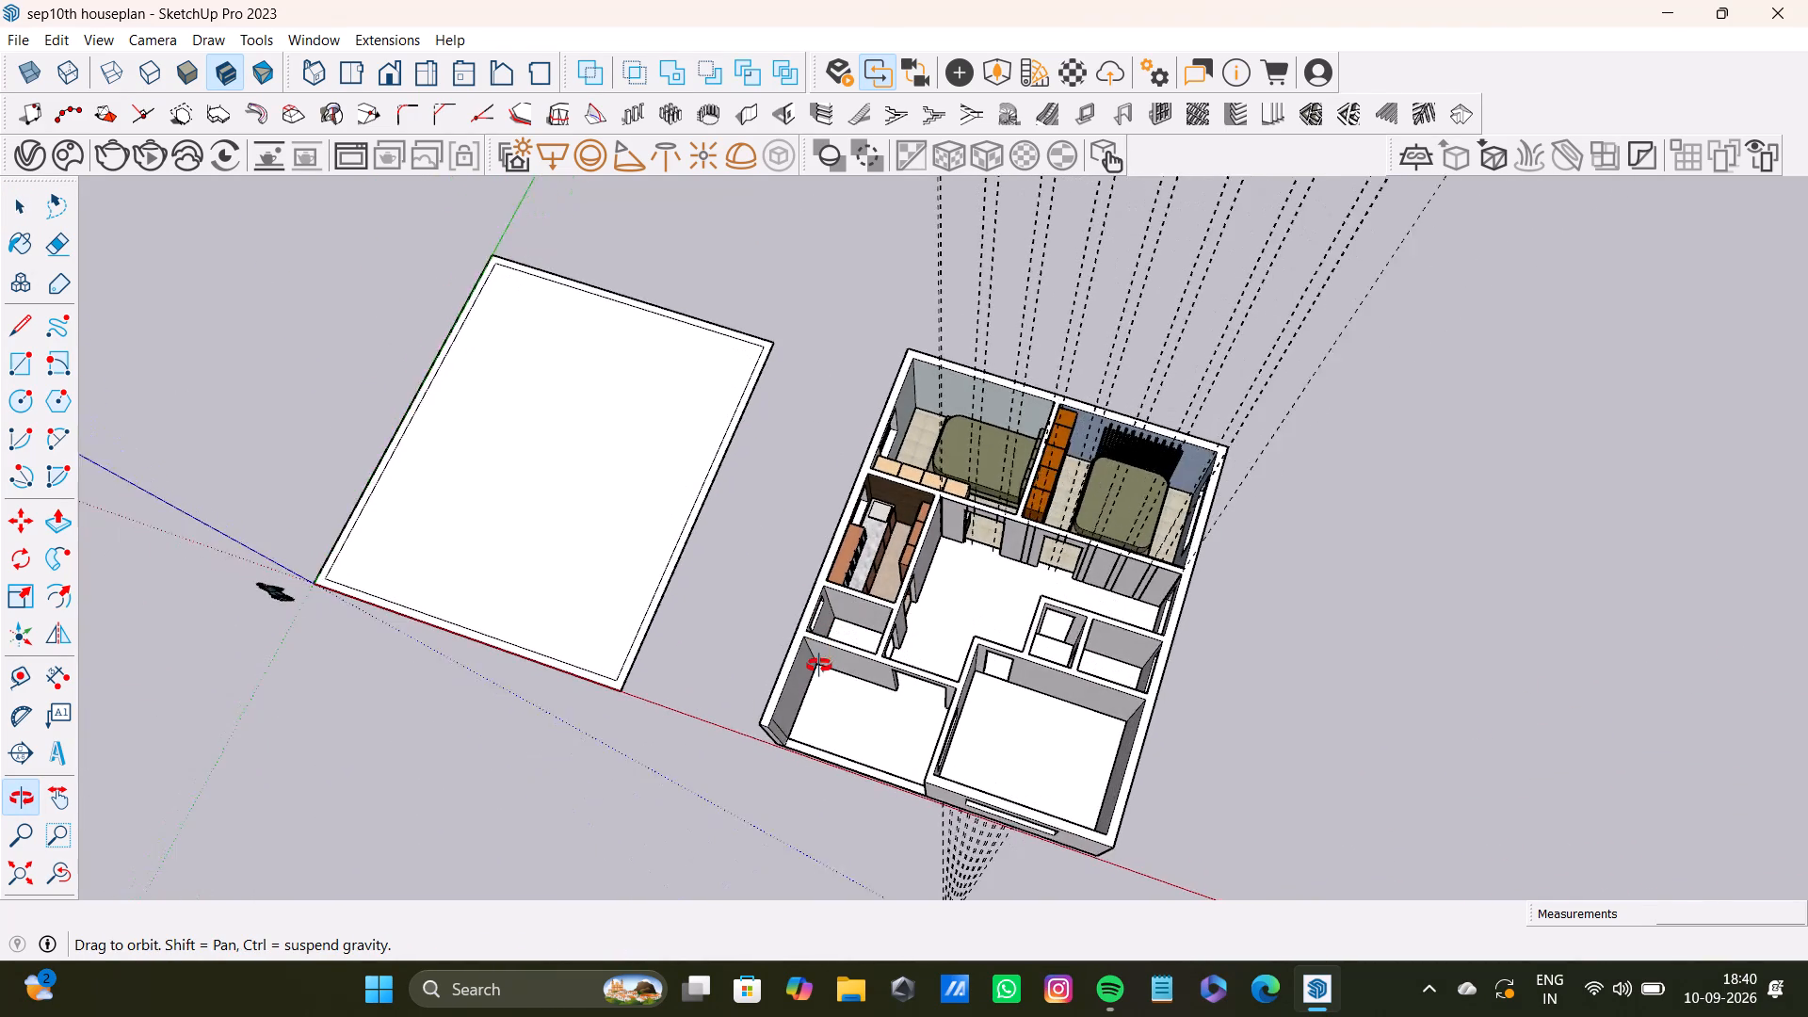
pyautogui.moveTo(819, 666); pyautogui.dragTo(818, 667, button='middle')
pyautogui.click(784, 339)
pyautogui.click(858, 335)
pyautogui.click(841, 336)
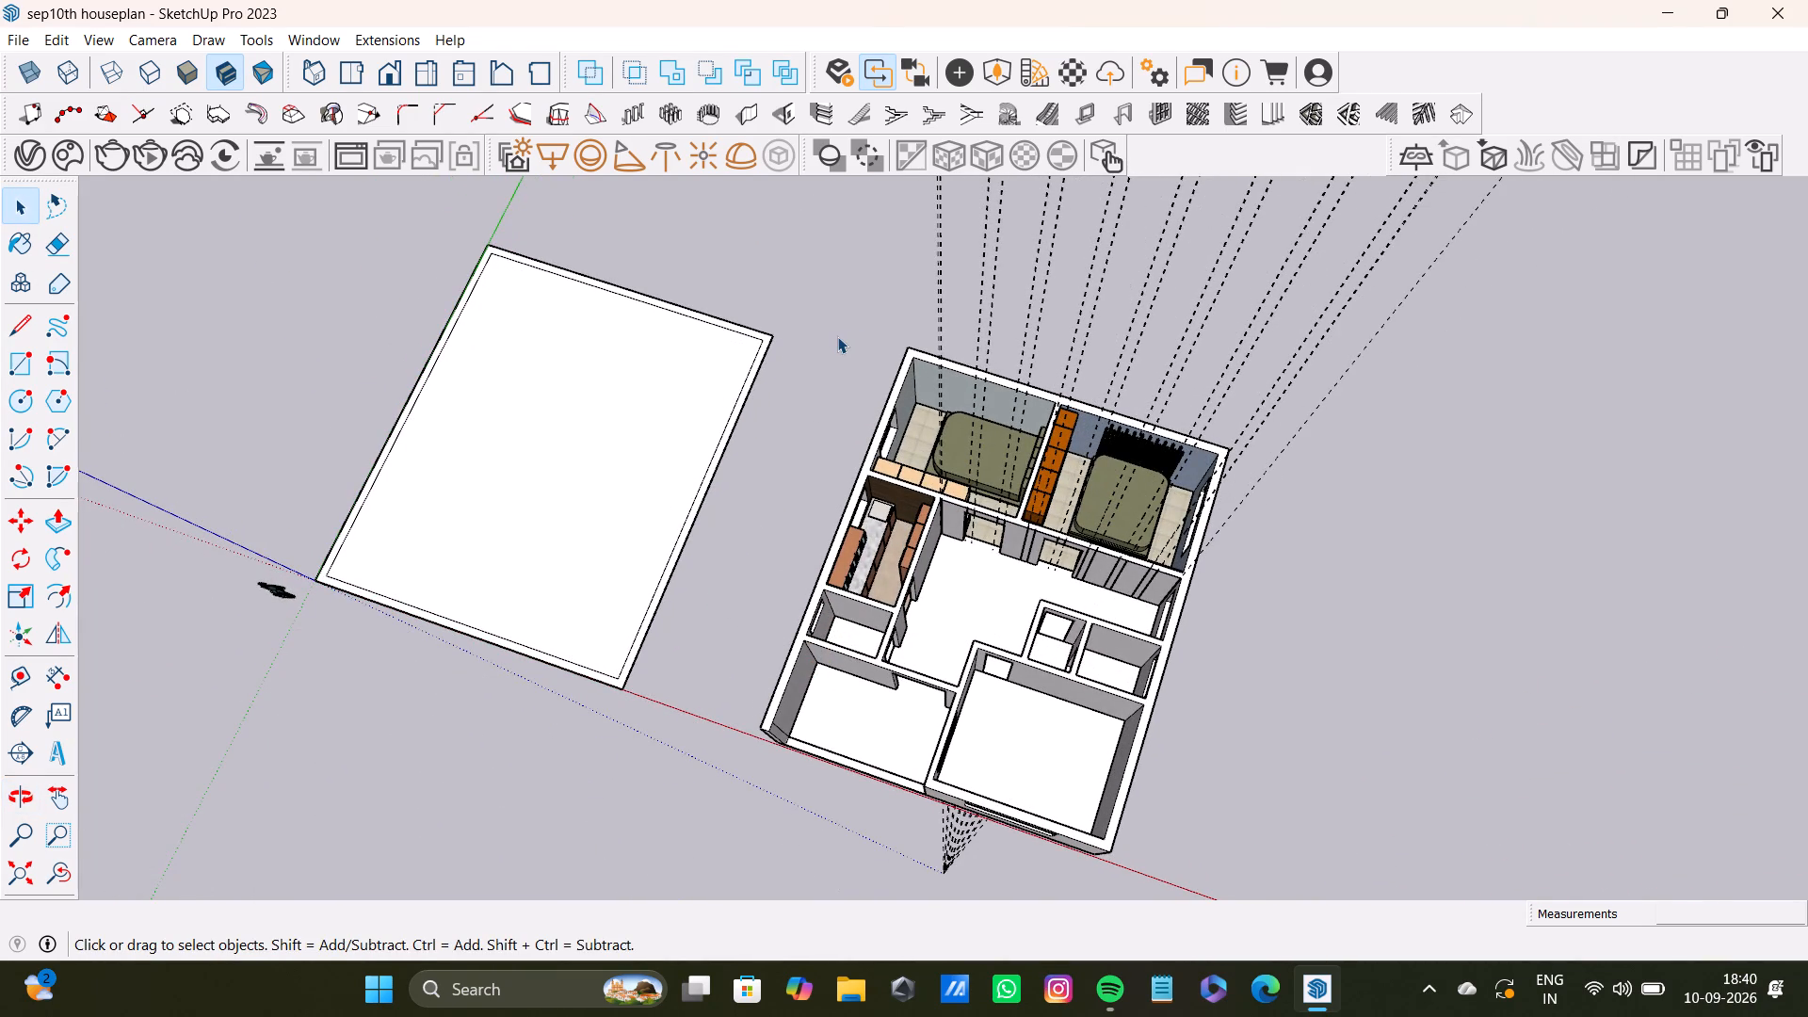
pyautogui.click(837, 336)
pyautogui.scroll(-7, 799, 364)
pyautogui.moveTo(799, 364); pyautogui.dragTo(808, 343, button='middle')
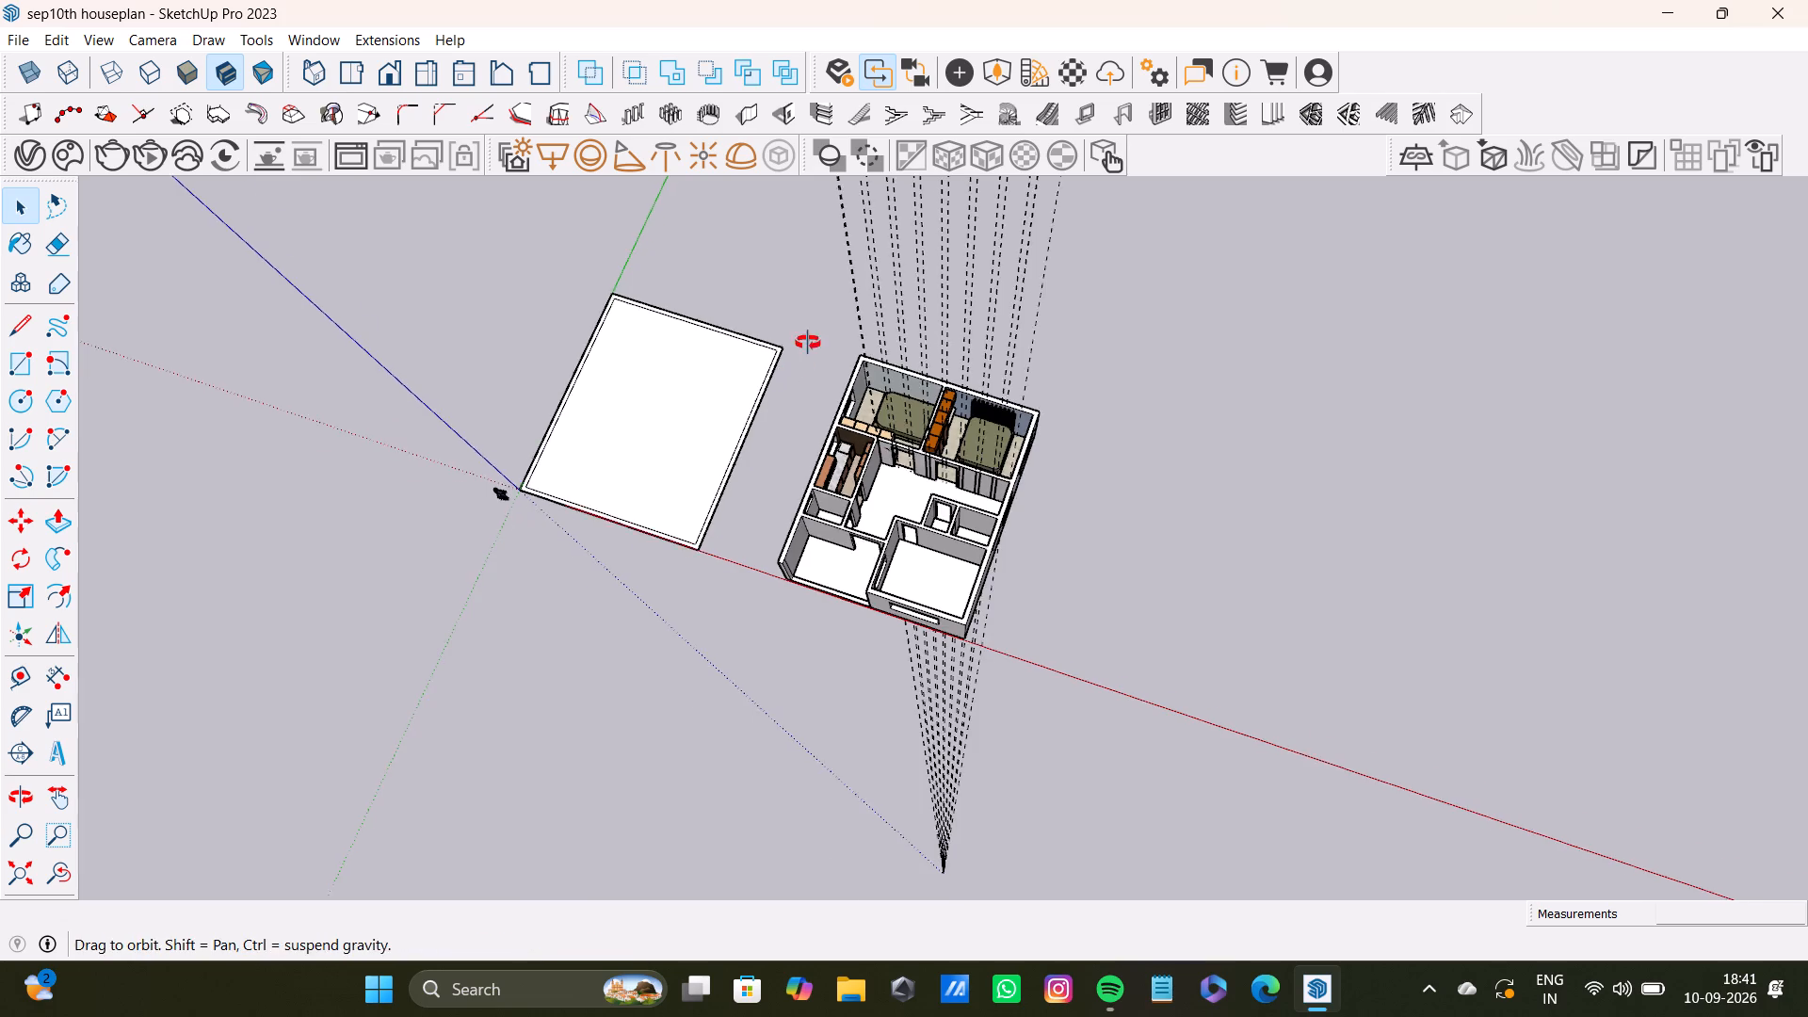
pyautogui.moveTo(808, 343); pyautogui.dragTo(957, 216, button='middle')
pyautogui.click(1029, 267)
# Add a vertical guide on the kitchen wall 2' from the corner guide, and another 0.5" beyond it toward the kitchen doorway.
pyautogui.scroll(16, 900, 474)
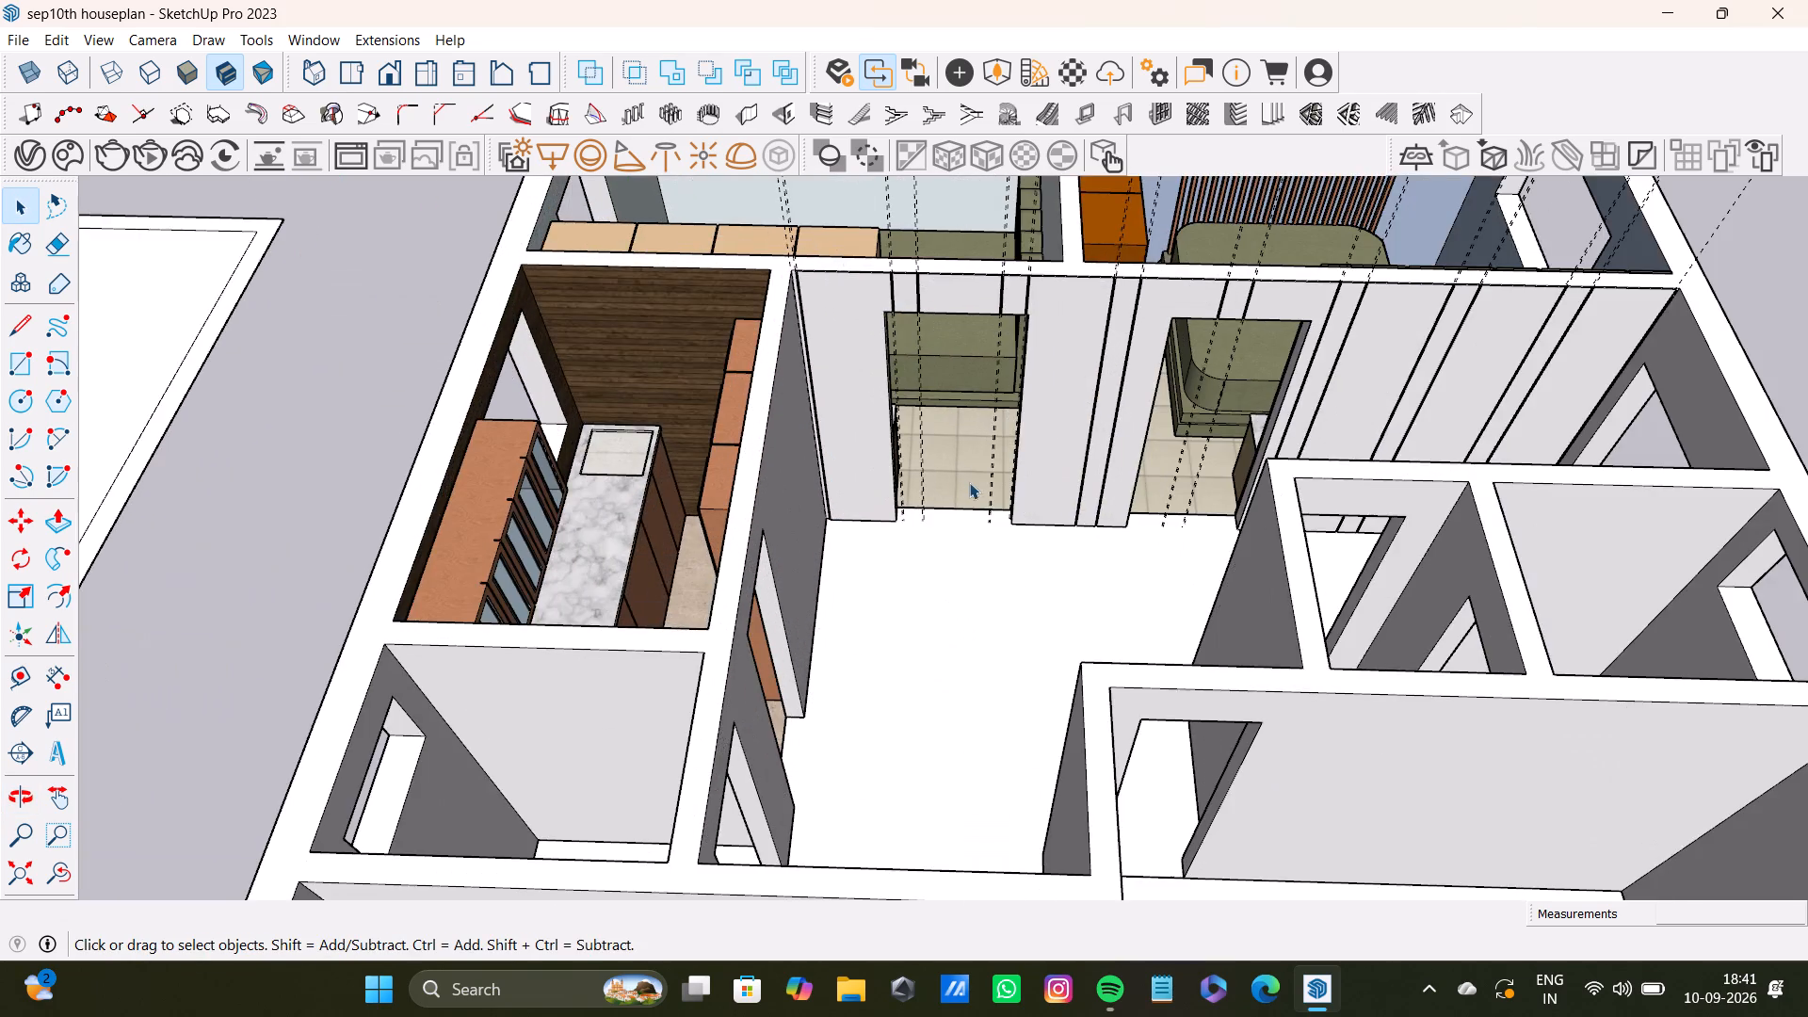
pyautogui.moveTo(969, 482); pyautogui.dragTo(581, 476, button='middle')
pyautogui.scroll(12, 849, 348)
pyautogui.moveTo(958, 372); pyautogui.dragTo(1065, 638, button='middle')
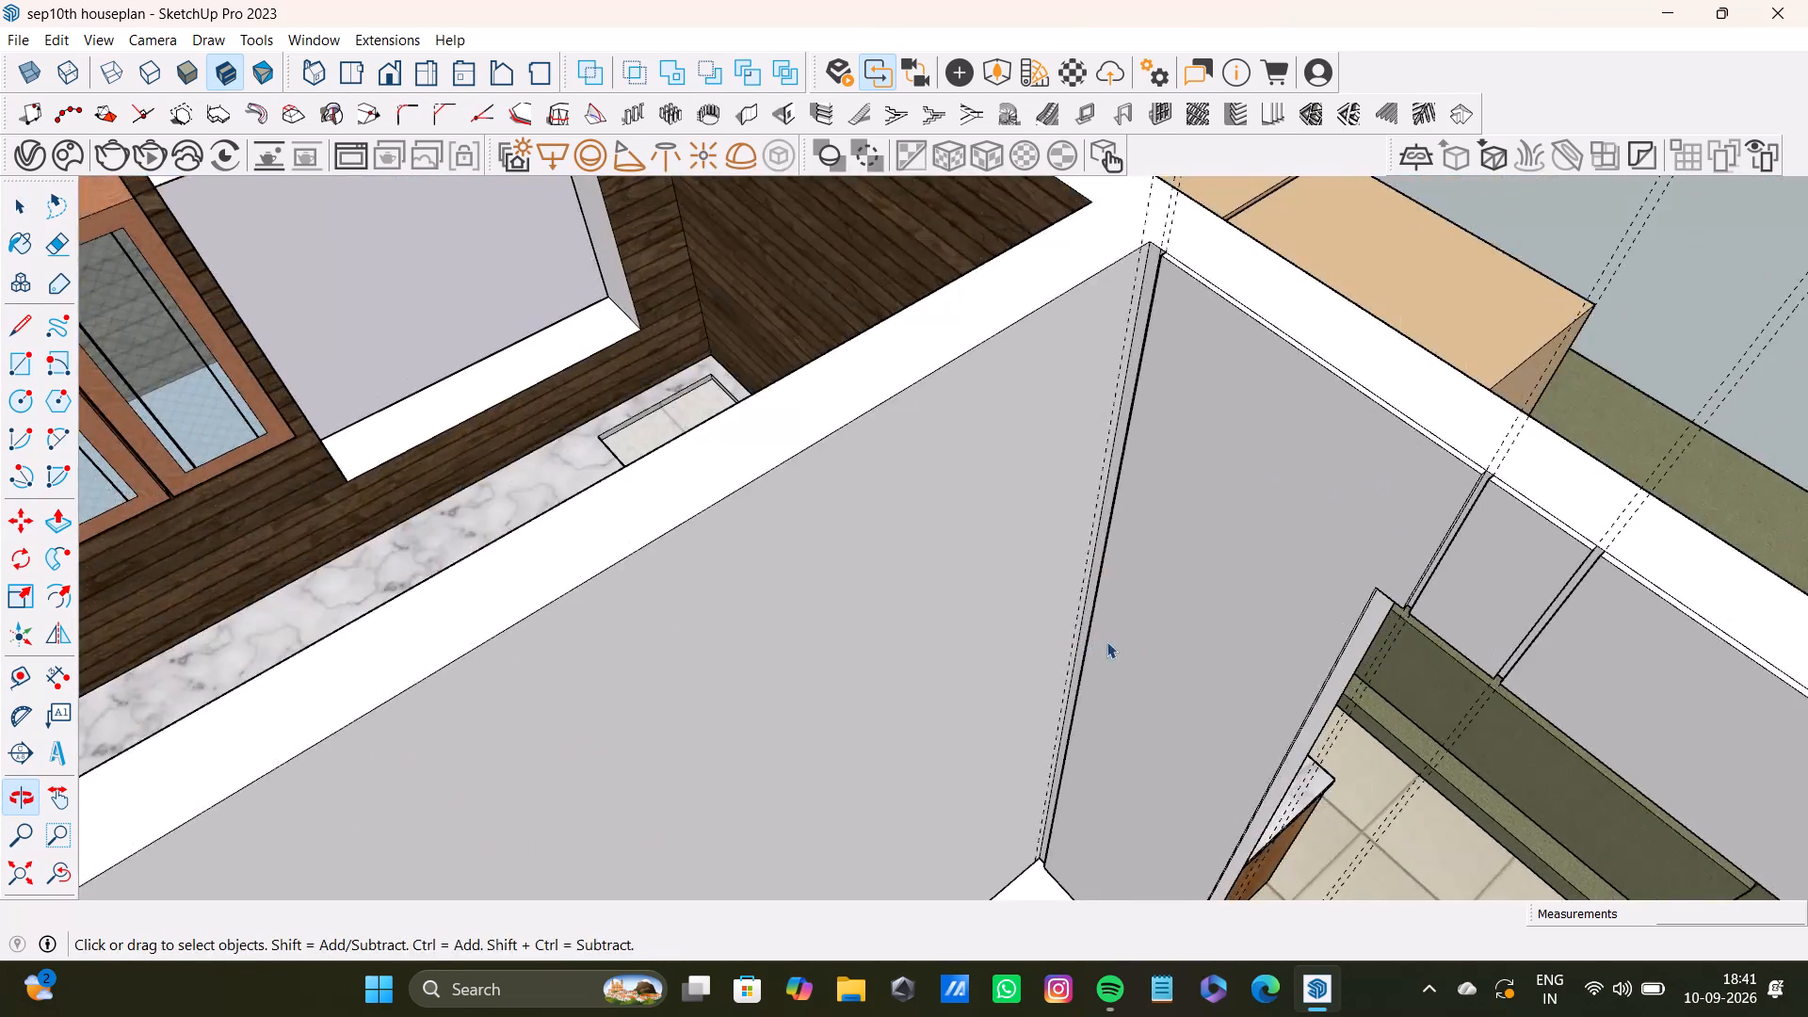
pyautogui.moveTo(1124, 637); pyautogui.dragTo(957, 615, button='middle')
pyautogui.scroll(3, 1014, 472)
pyautogui.keyDown('shift'); pyautogui.moveTo(976, 452); pyautogui.dragTo(1132, 491, button='middle'); pyautogui.keyUp('shift')
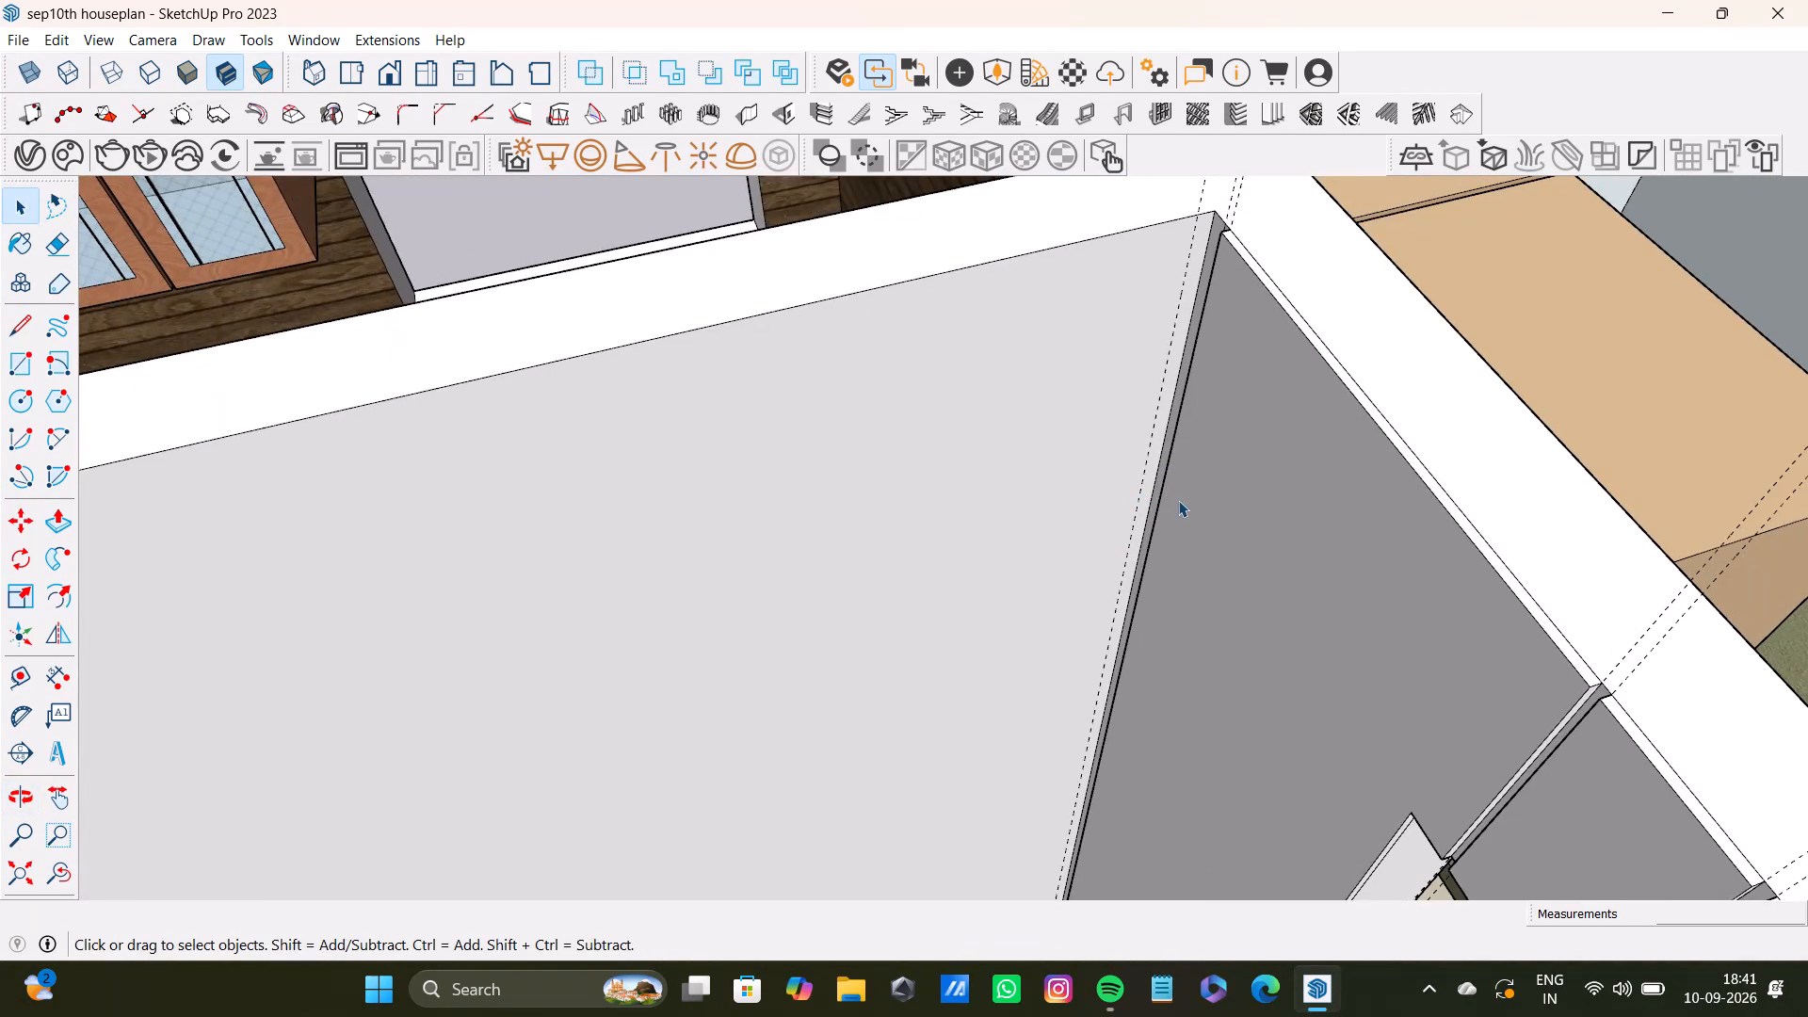
pyautogui.moveTo(1141, 513); pyautogui.dragTo(889, 497, button='middle')
pyautogui.scroll(-1, 871, 475)
pyautogui.scroll(3, 937, 419)
pyautogui.keyDown('shift'); pyautogui.moveTo(962, 409); pyautogui.dragTo(1193, 498, button='middle'); pyautogui.keyUp('shift')
pyautogui.scroll(2, 1244, 464)
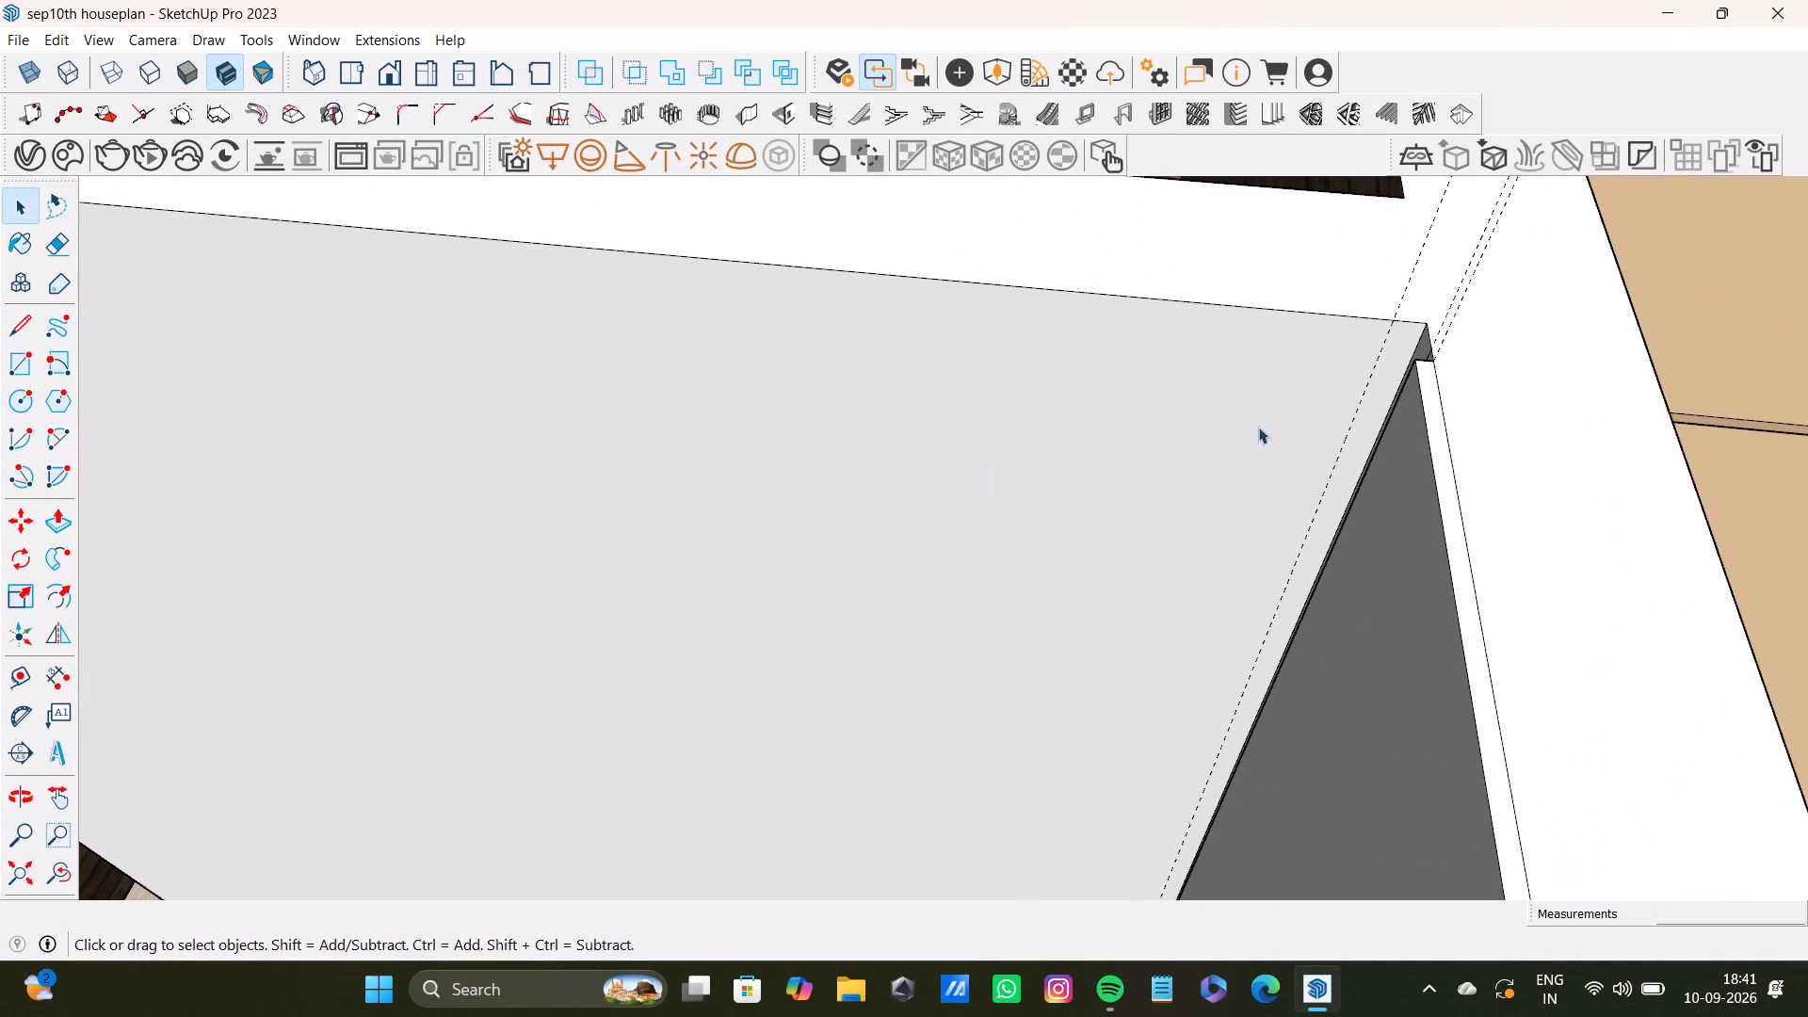
pyautogui.press('t')
pyautogui.scroll(3, 1325, 422)
pyautogui.click(1356, 431)
pyautogui.scroll(-5, 746, 421)
pyautogui.keyDown('shift'); pyautogui.moveTo(645, 446); pyautogui.dragTo(1154, 428, button='middle'); pyautogui.keyUp('shift')
pyautogui.write("2'")
pyautogui.press('Return')
pyautogui.moveTo(1035, 505); pyautogui.dragTo(1025, 505)
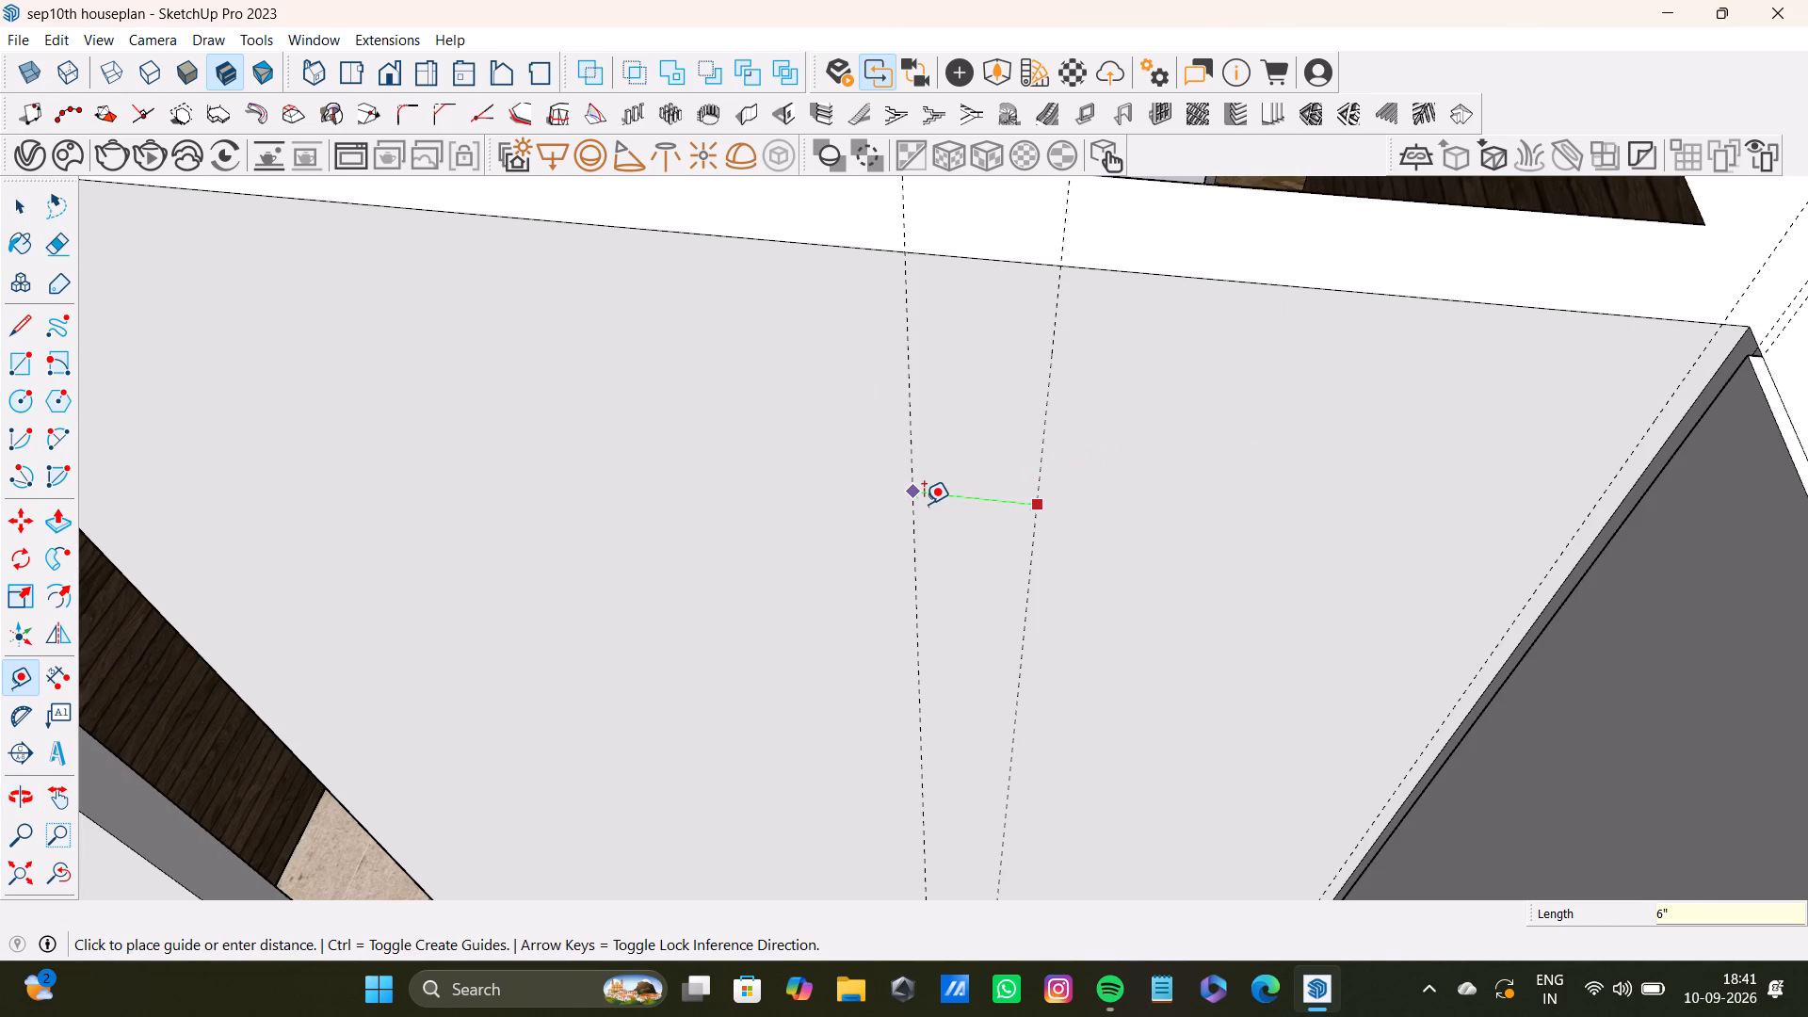
pyautogui.write('0.5')
pyautogui.hotkey('shift', '"')
pyautogui.press('Return')
# Mark a narrow panel and groove with guides 7" past the first groove and a further 0.5" toward the kitchen doorway.
pyautogui.scroll(4, 1000, 503)
pyautogui.click(1037, 539)
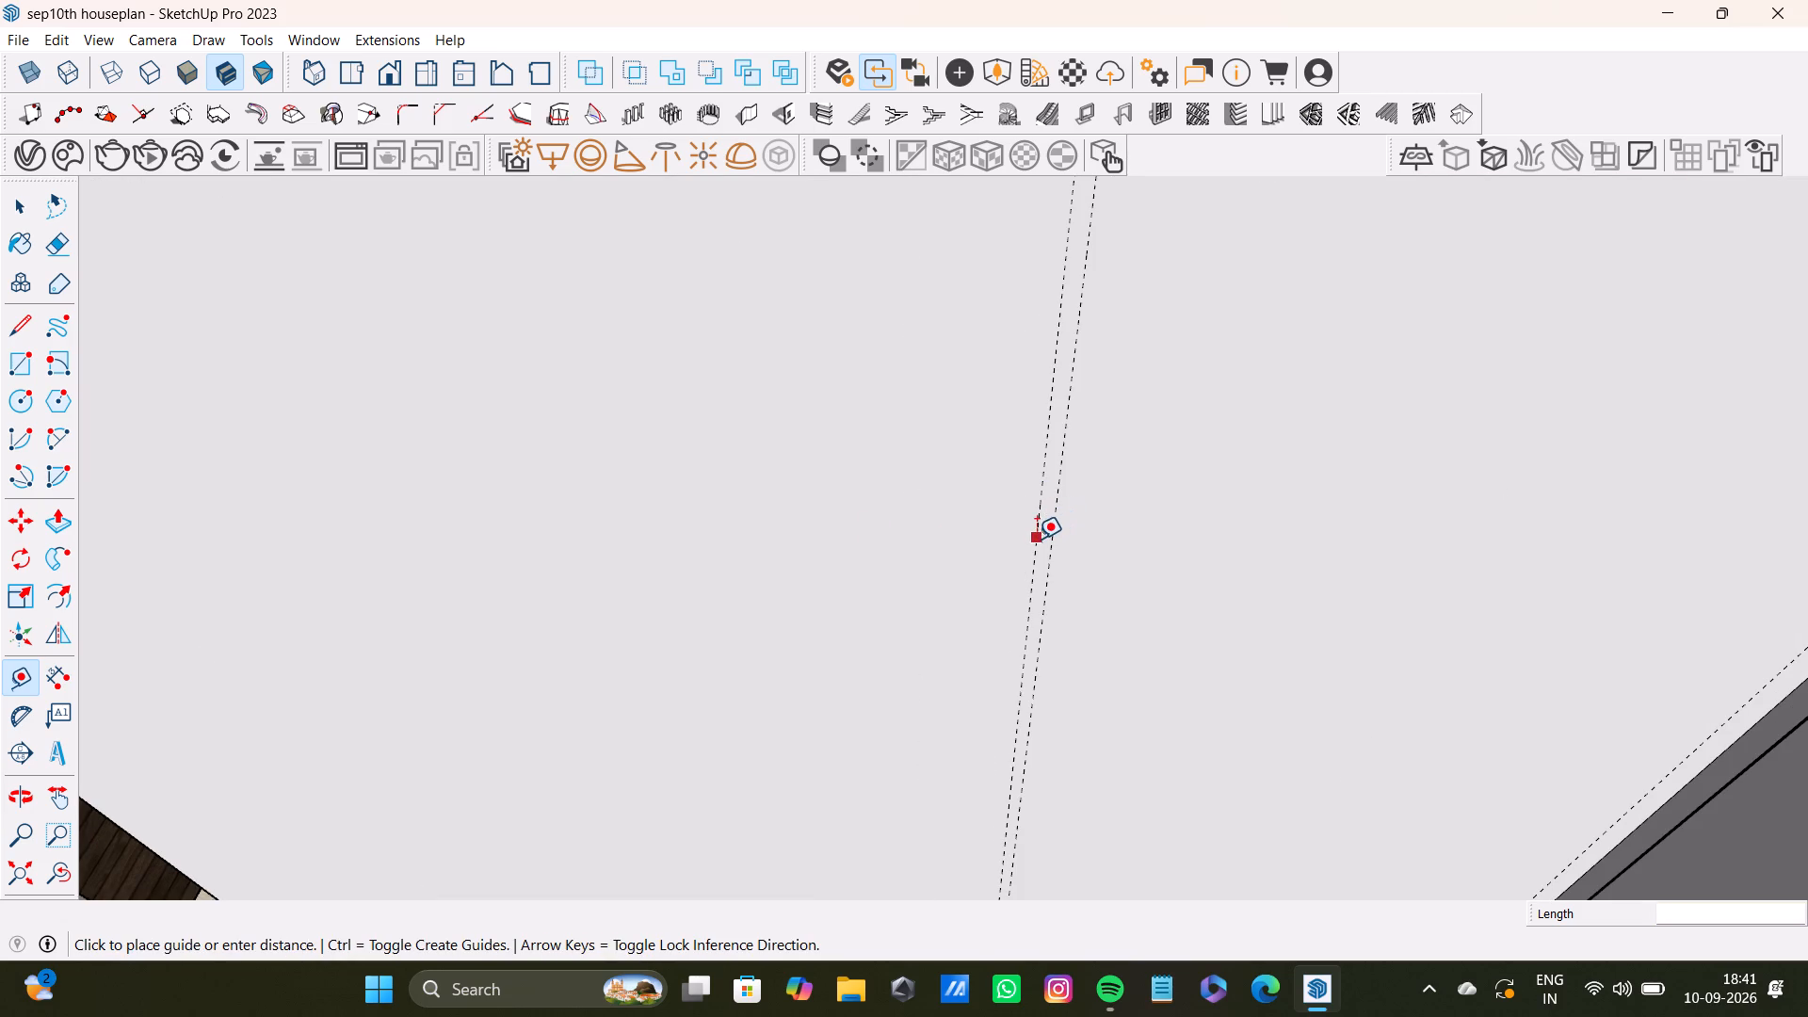
pyautogui.write('7"')
pyautogui.press('Return')
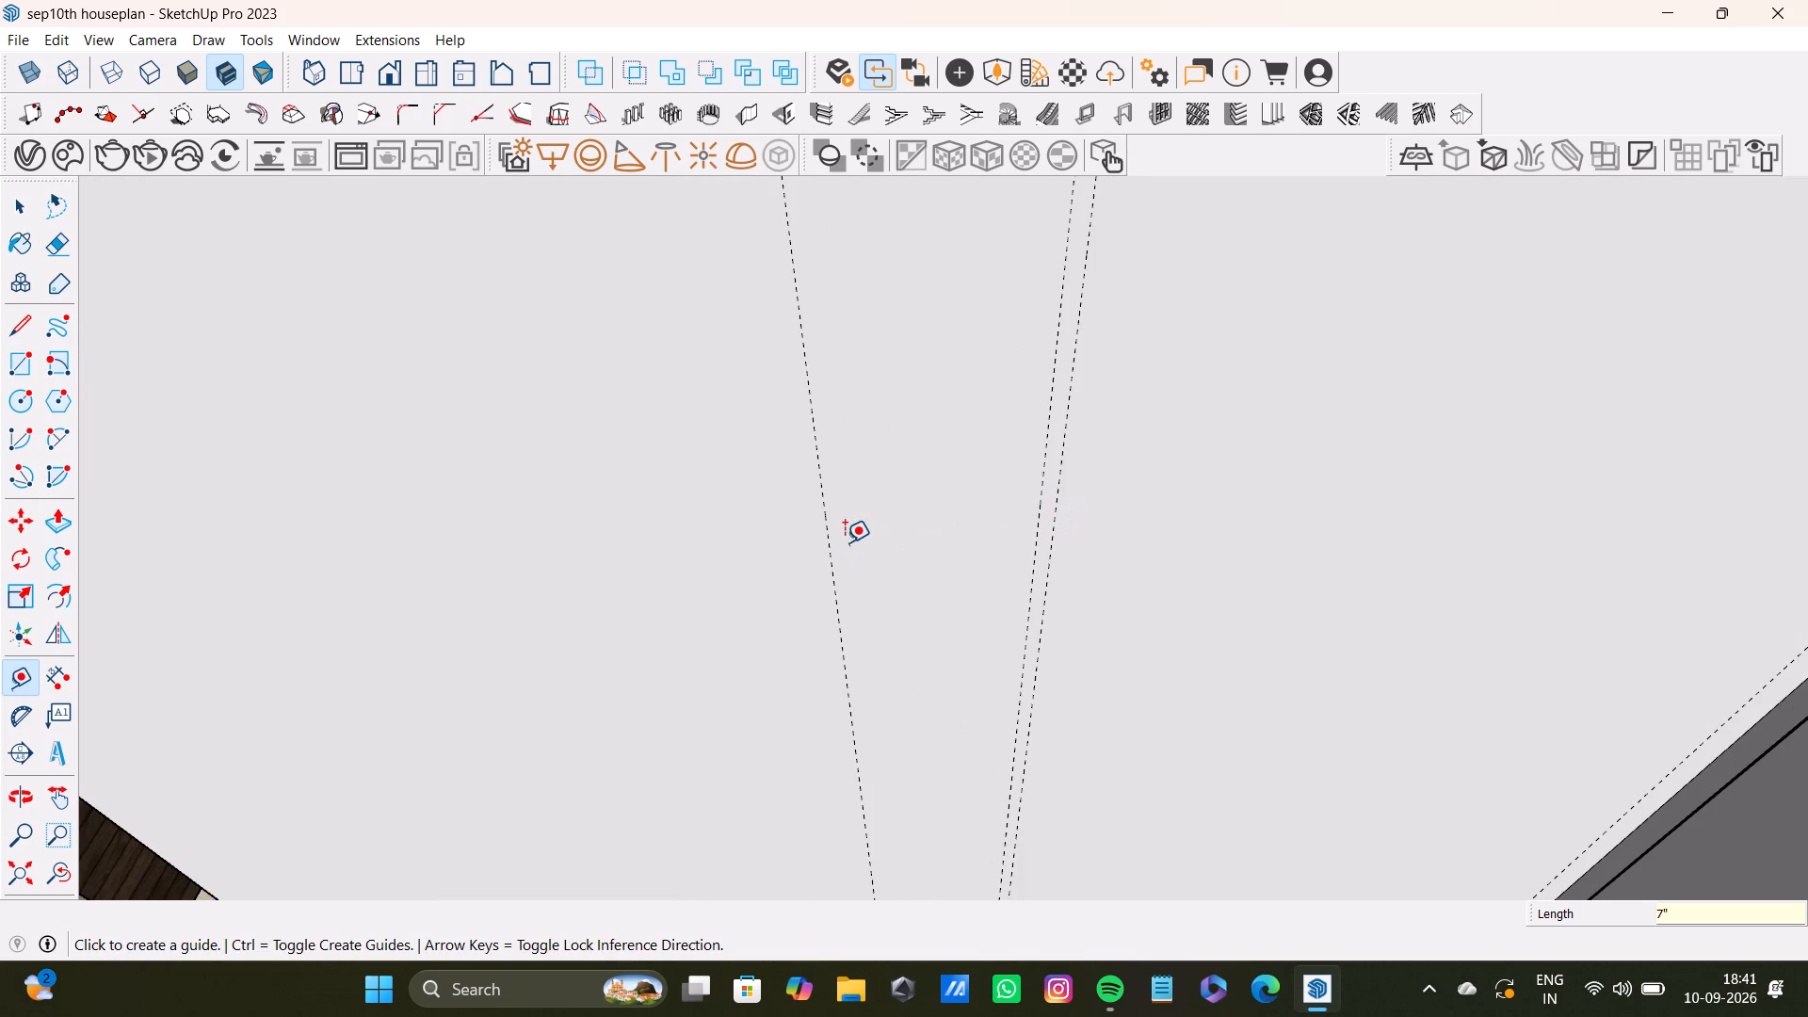
pyautogui.click(832, 585)
pyautogui.write('0.5')
pyautogui.hotkey('shift', '"')
pyautogui.press('Return')
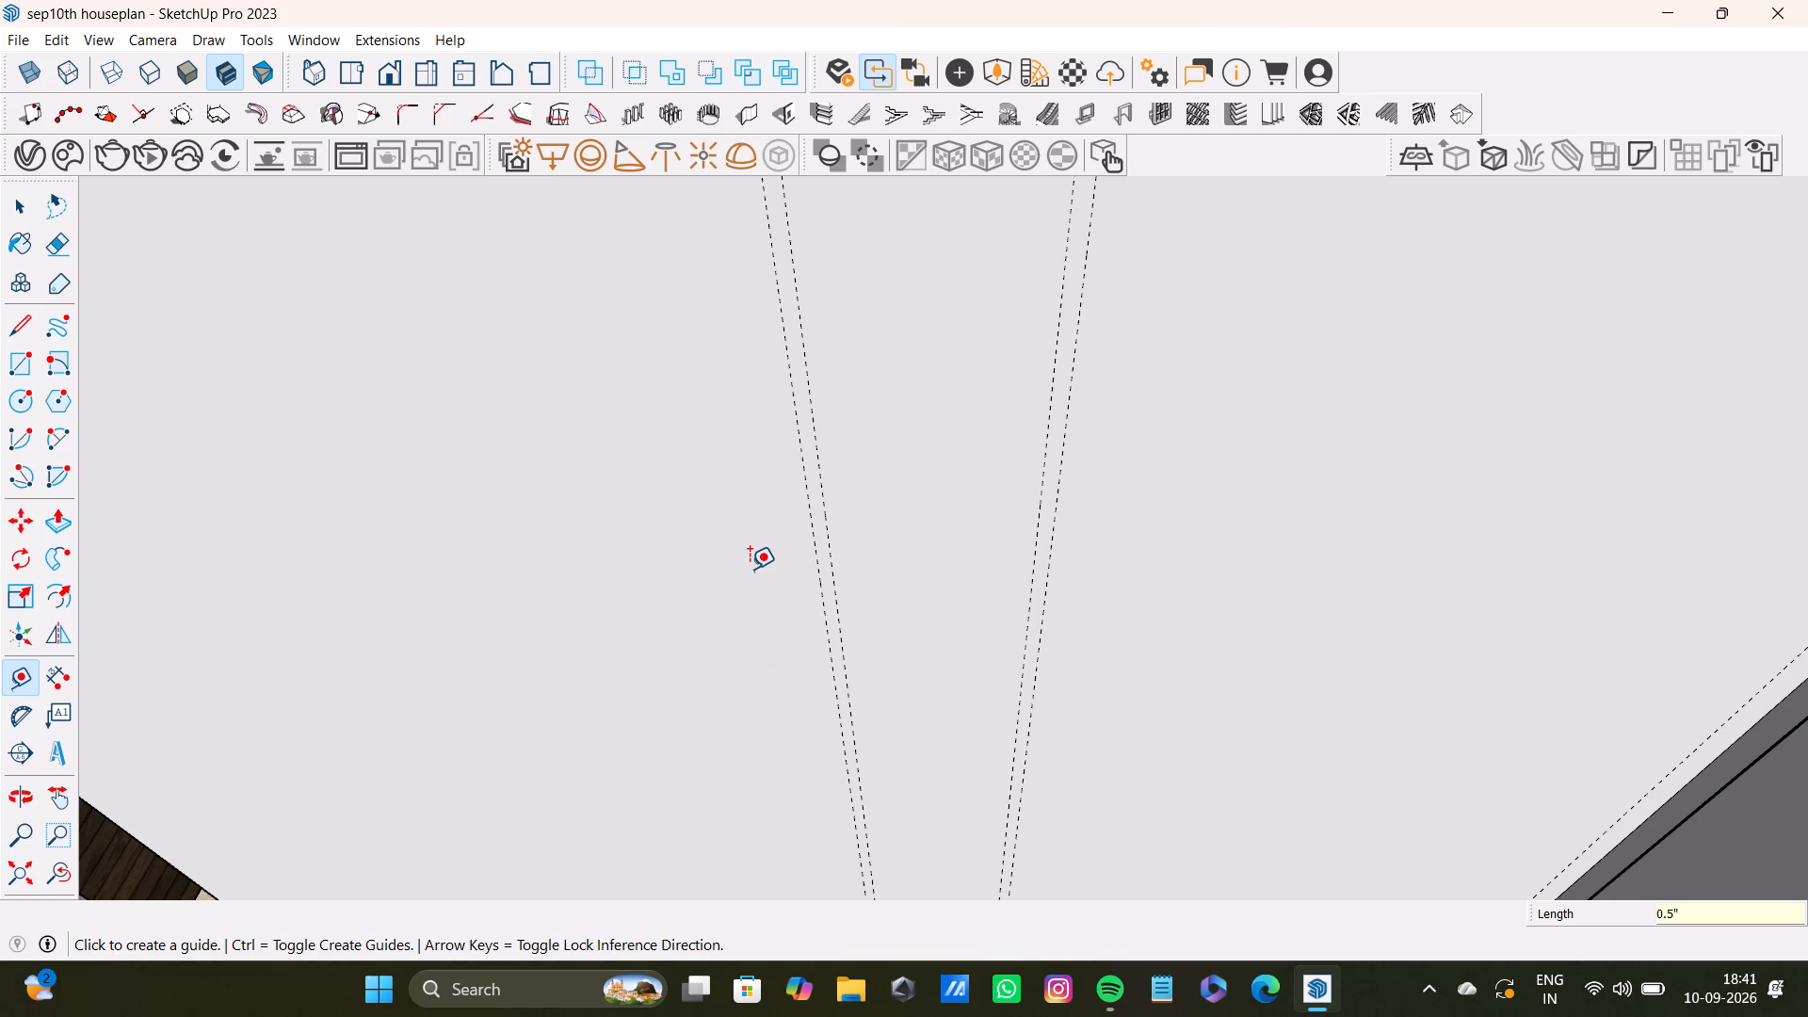
# Mark the second wide panel and its groove with guides 2' past the latest guide and a further 0.5" toward the doorway.
pyautogui.scroll(-6, 711, 589)
pyautogui.keyDown('shift'); pyautogui.moveTo(715, 596); pyautogui.dragTo(924, 591, button='middle'); pyautogui.keyUp('shift')
pyautogui.scroll(4, 904, 555)
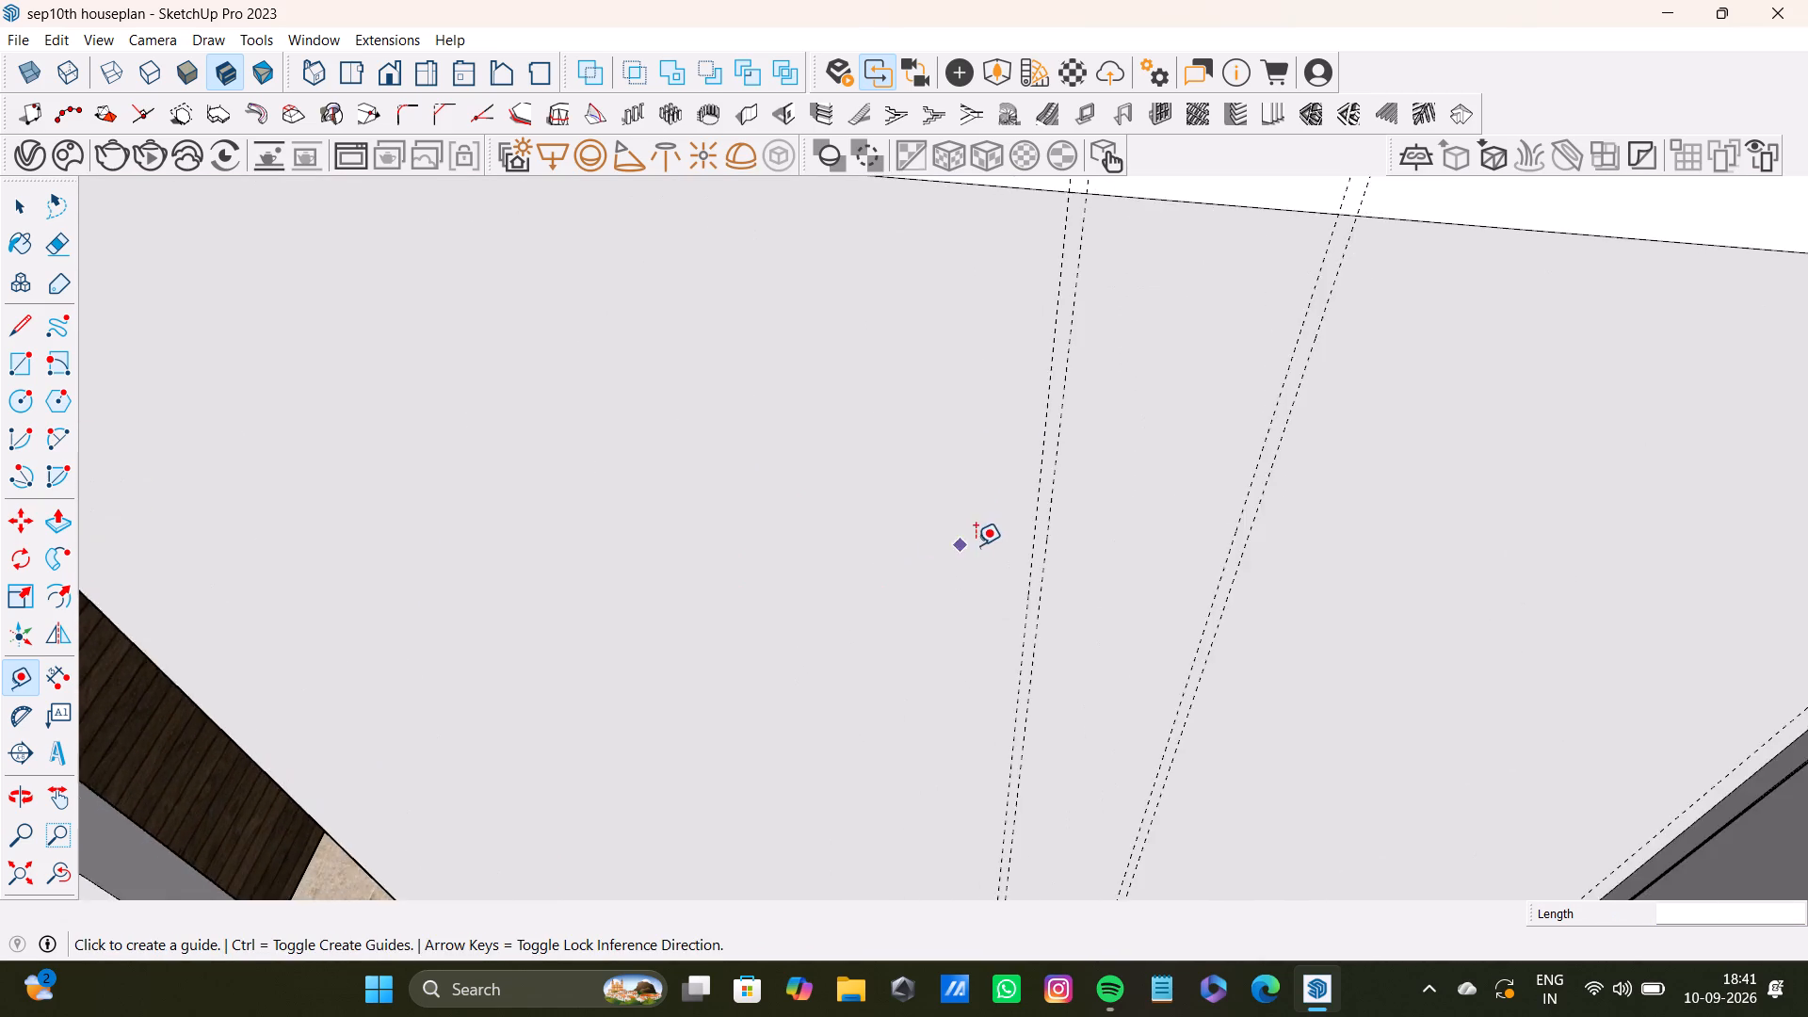
pyautogui.scroll(2, 976, 545)
pyautogui.click(1042, 564)
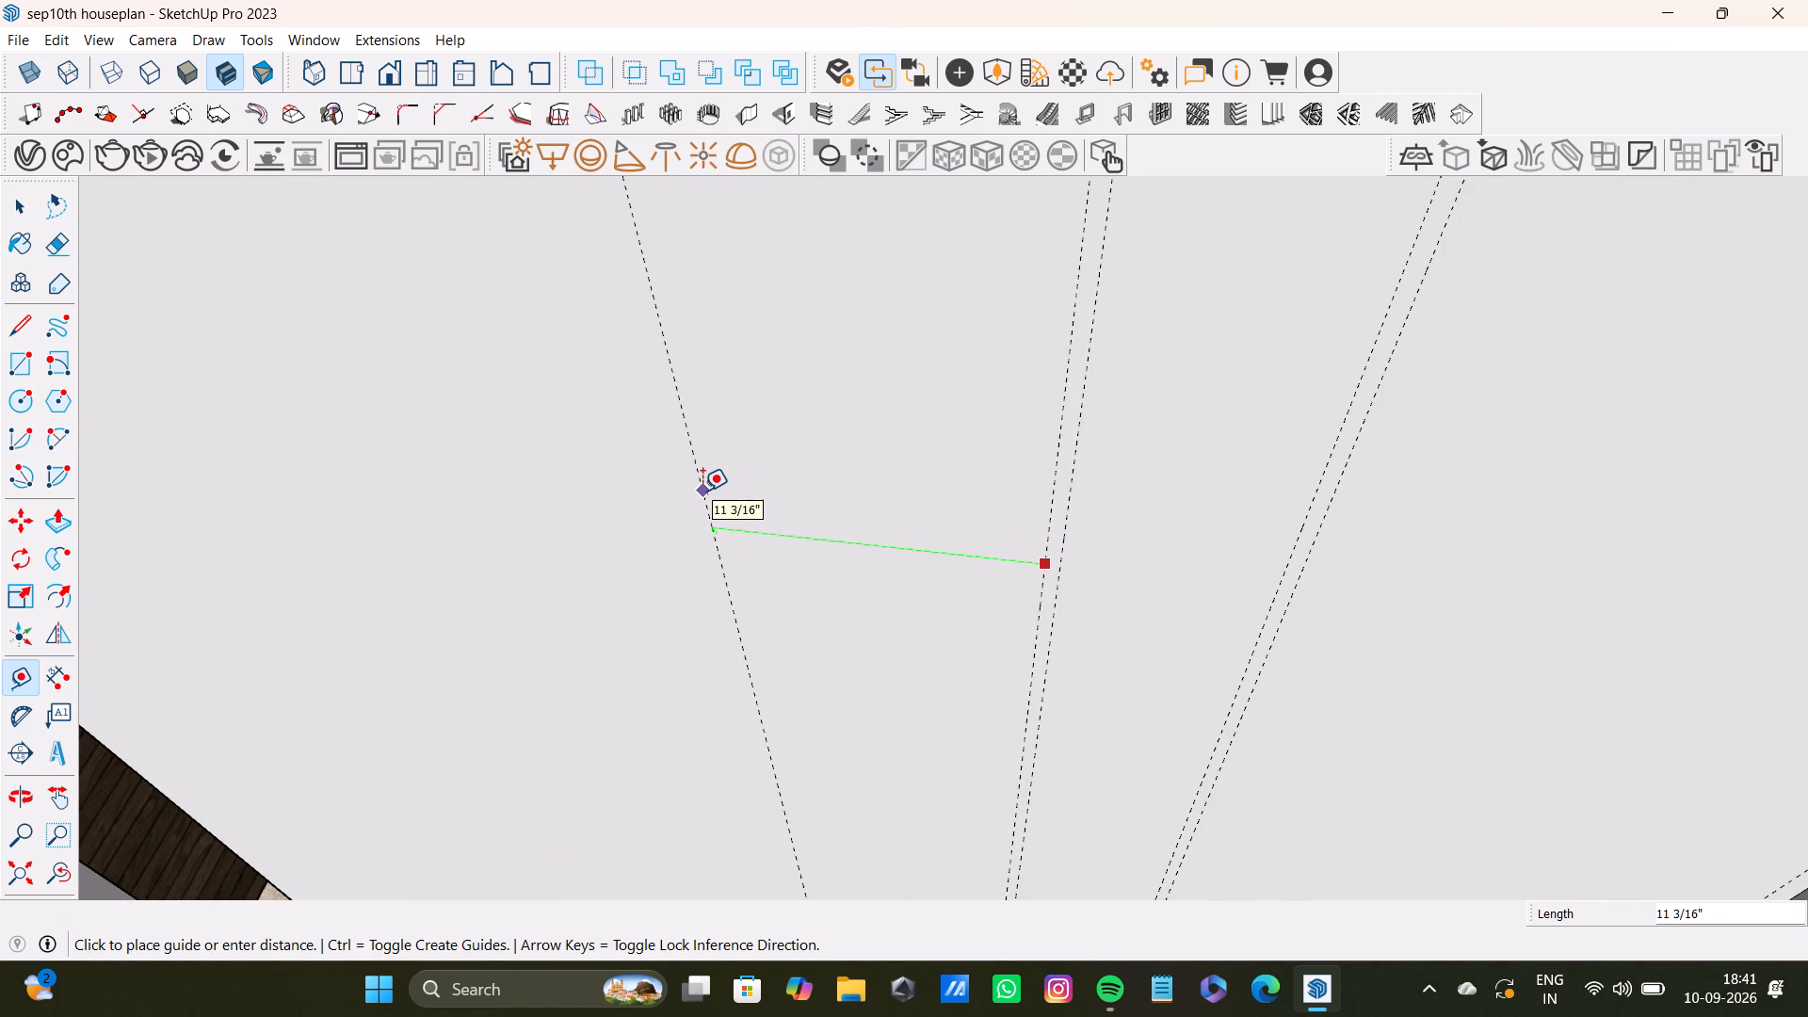
pyautogui.write("2'")
pyautogui.press('Return')
pyautogui.scroll(-6, 541, 561)
pyautogui.keyDown('shift'); pyautogui.moveTo(525, 577); pyautogui.dragTo(907, 567, button='middle'); pyautogui.keyUp('shift')
pyautogui.scroll(3, 791, 574)
pyautogui.moveTo(855, 589); pyautogui.dragTo(826, 595)
pyautogui.write('0.')
pyautogui.write('5"')
pyautogui.press('Return')
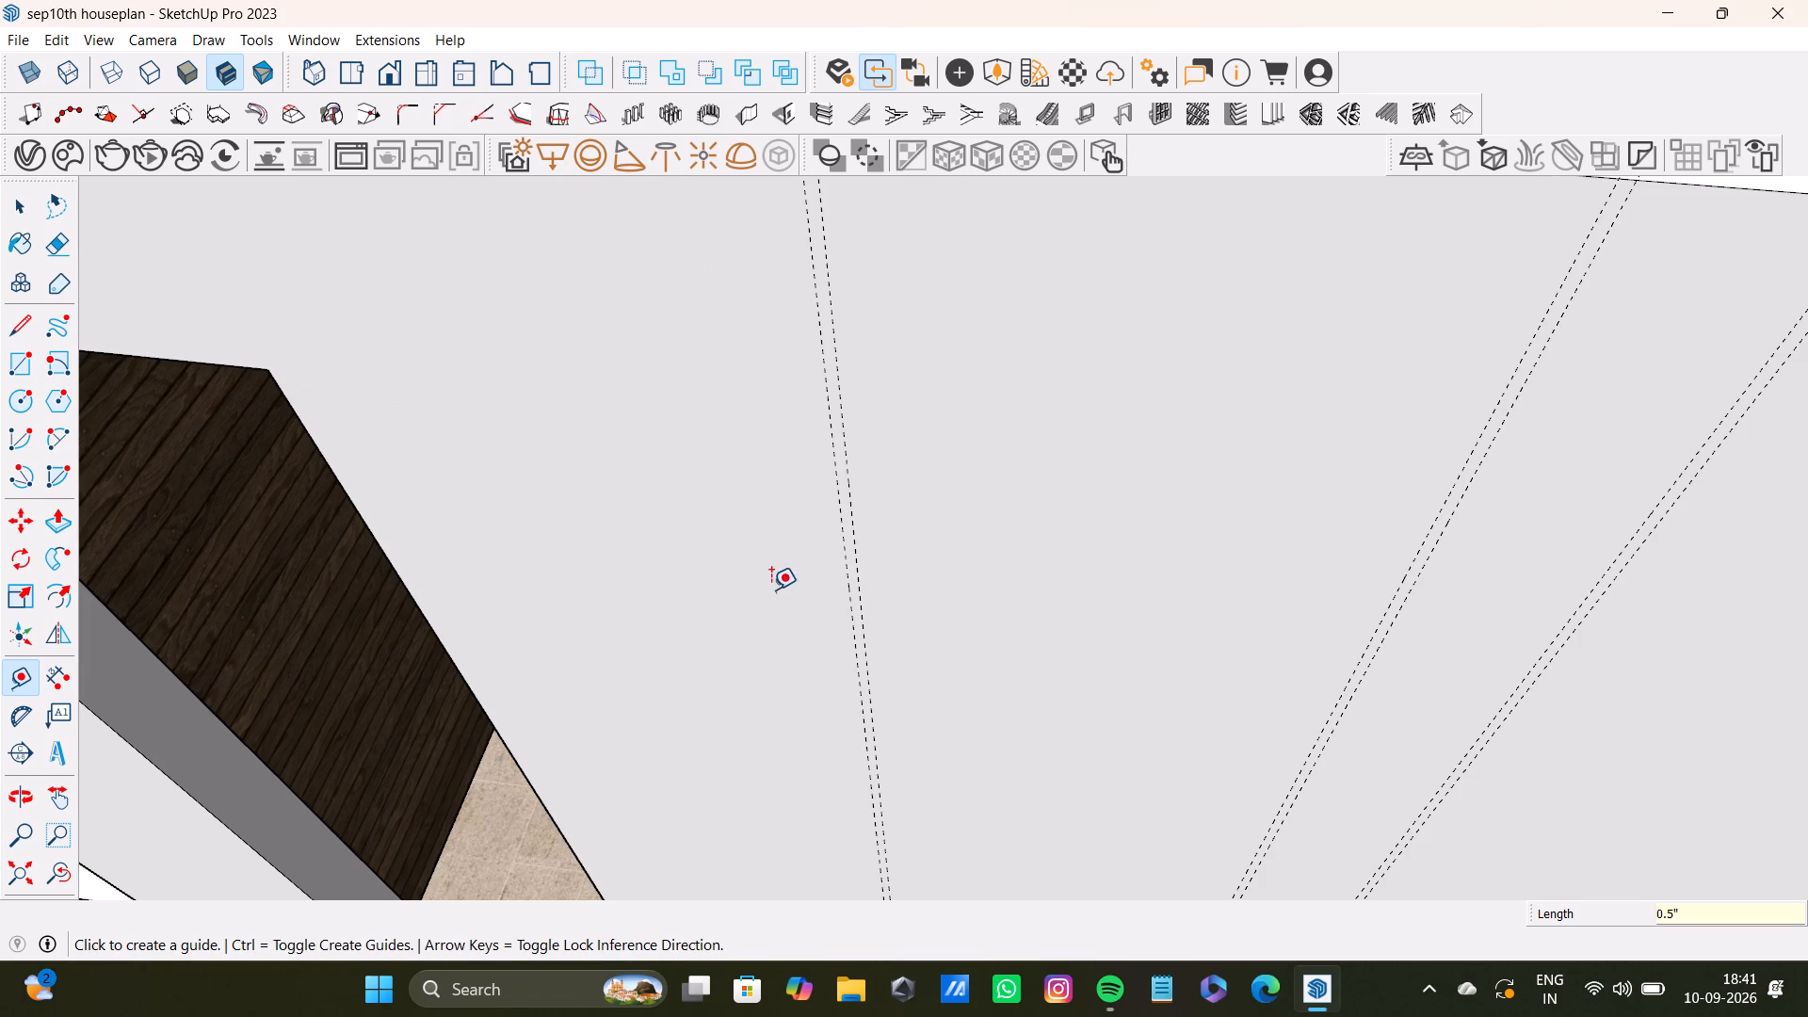
# Mark the second narrow panel and its groove with guides 7" past the latest guide and a further 0.5" toward the doorway.
pyautogui.moveTo(847, 633); pyautogui.dragTo(817, 633)
pyautogui.press('7')
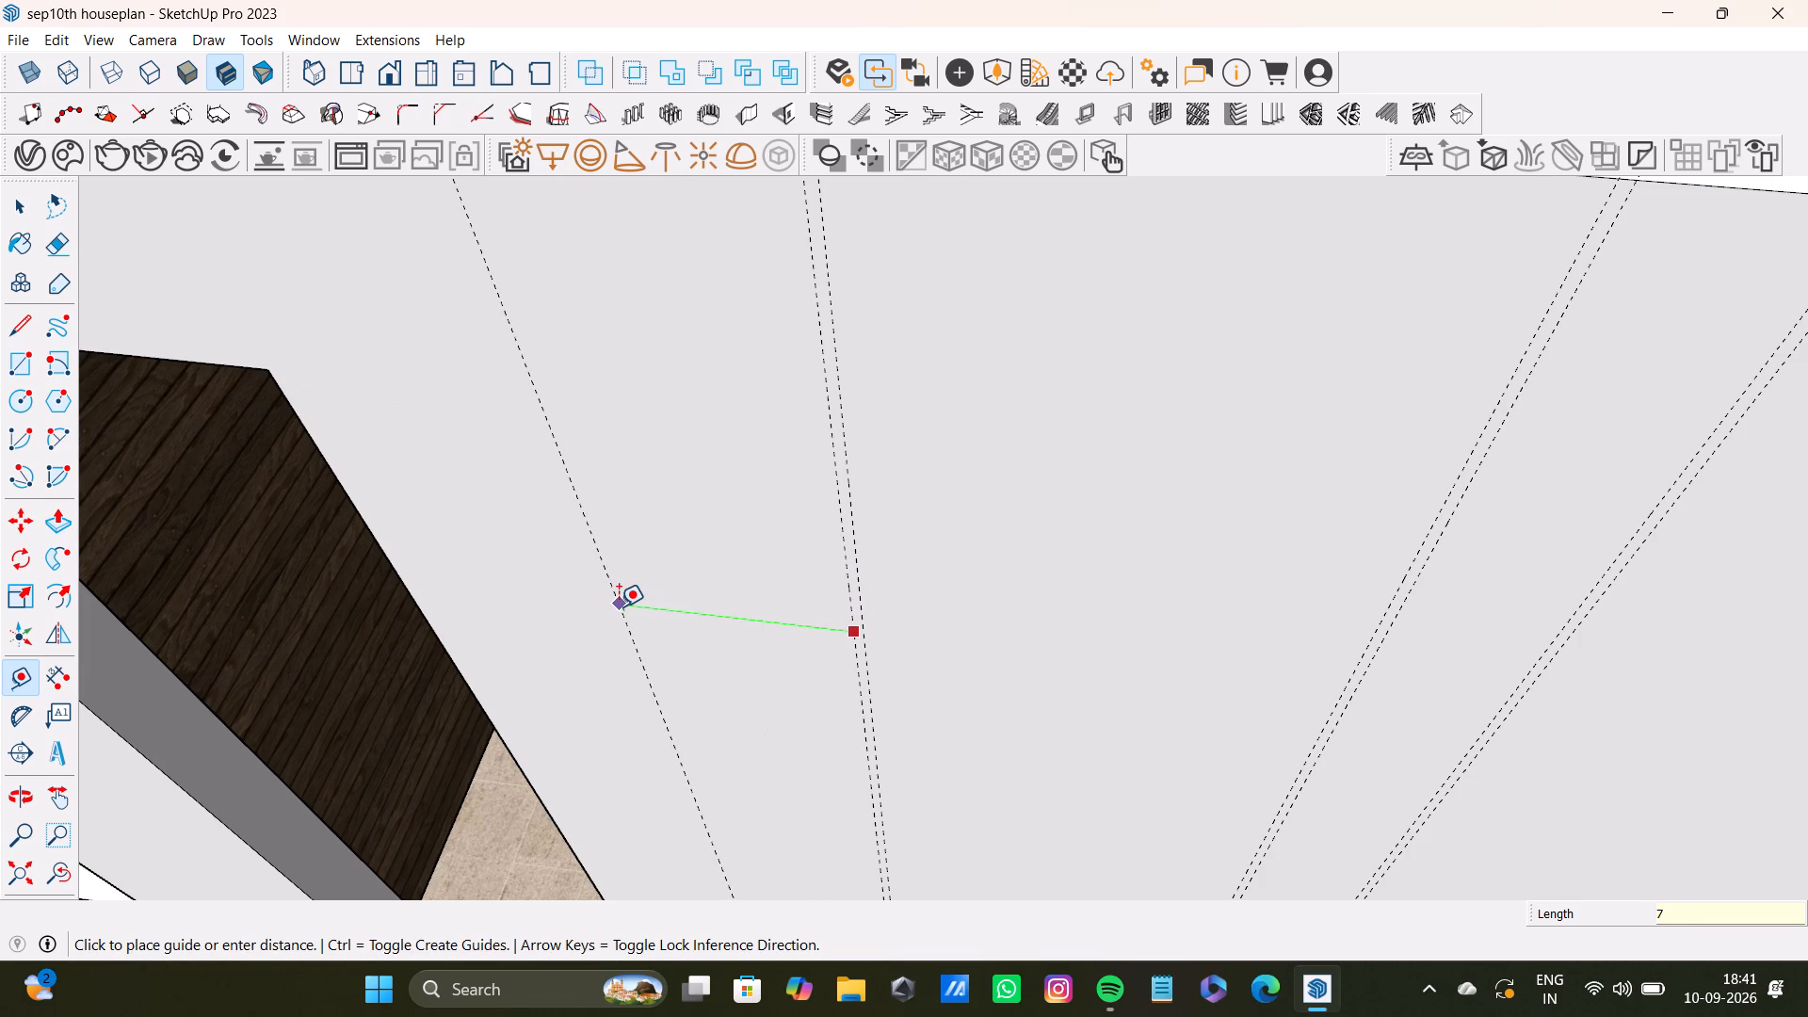
pyautogui.hotkey('shift', '"')
pyautogui.press('Return')
pyautogui.moveTo(733, 658); pyautogui.dragTo(722, 659)
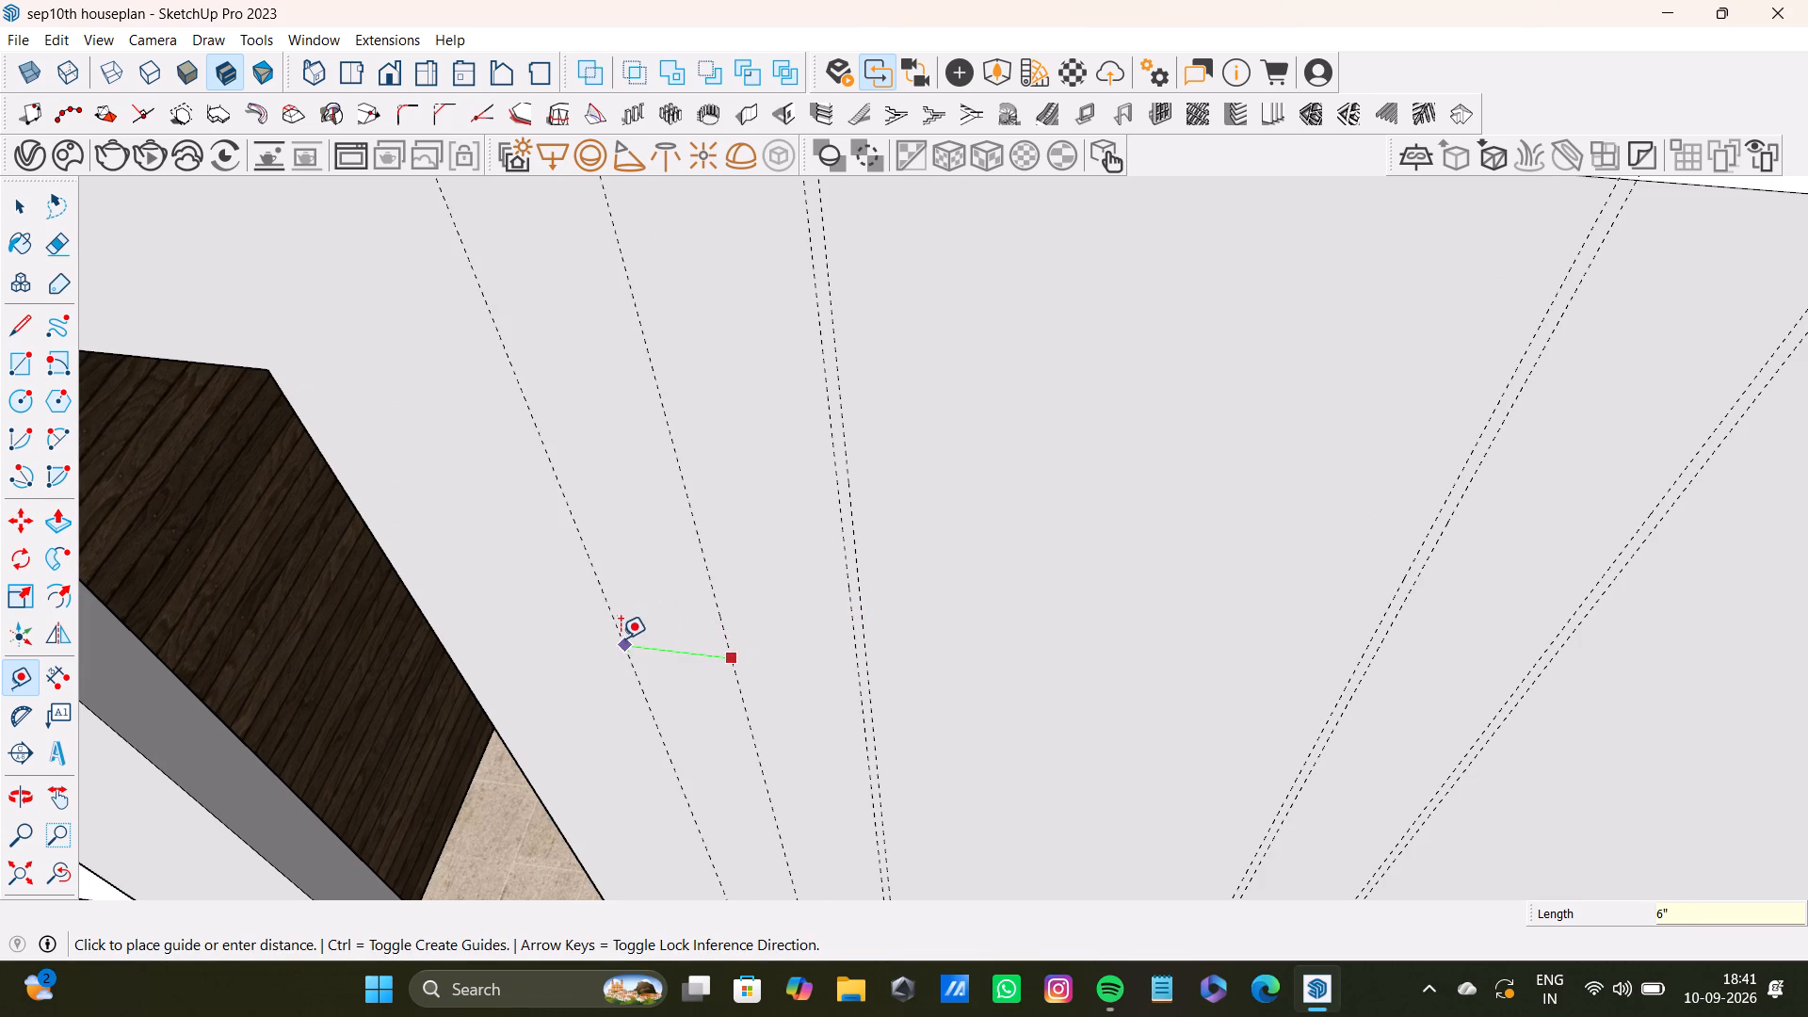
pyautogui.write('0.5')
pyautogui.hotkey('shift', '"')
pyautogui.press('Return')
# Place a guide 2' past the latest groove guide, across the kitchen doorway, for the third wide panel.
pyautogui.scroll(-8, 612, 626)
pyautogui.keyDown('shift'); pyautogui.moveTo(624, 646); pyautogui.dragTo(800, 633, button='middle'); pyautogui.keyUp('shift')
pyautogui.scroll(4, 805, 626)
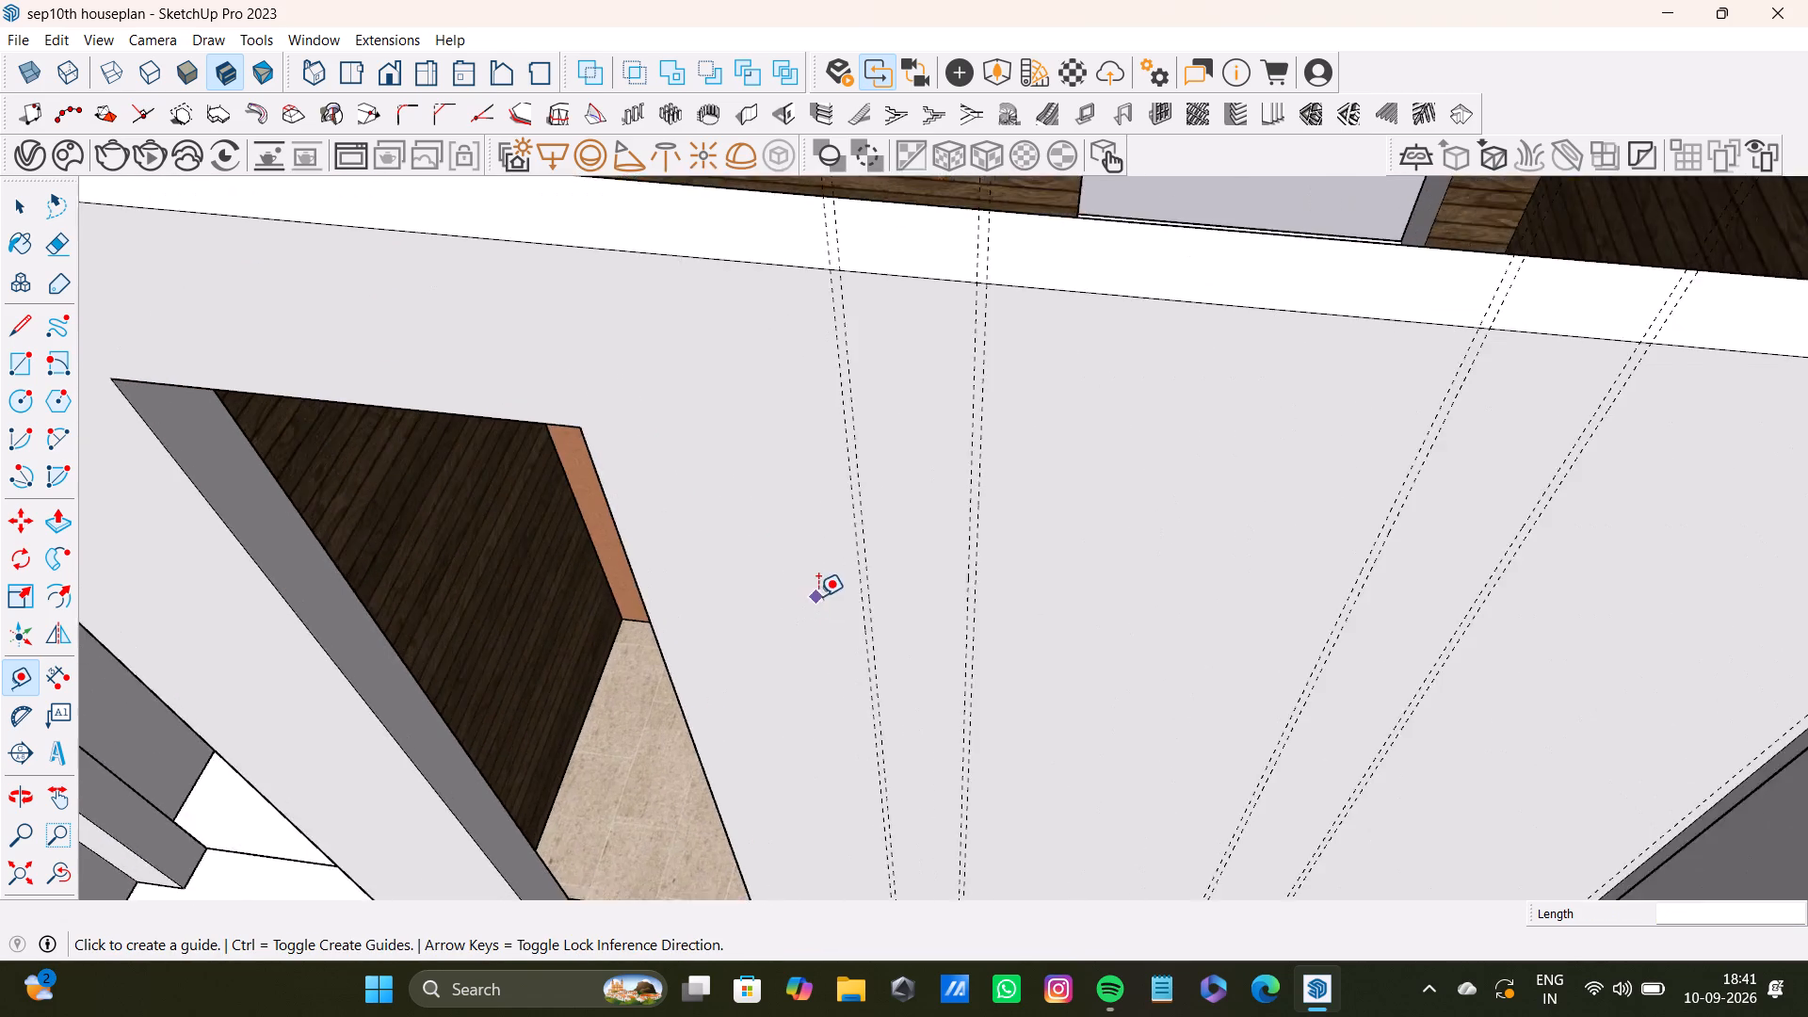
pyautogui.scroll(3, 818, 596)
pyautogui.click(874, 602)
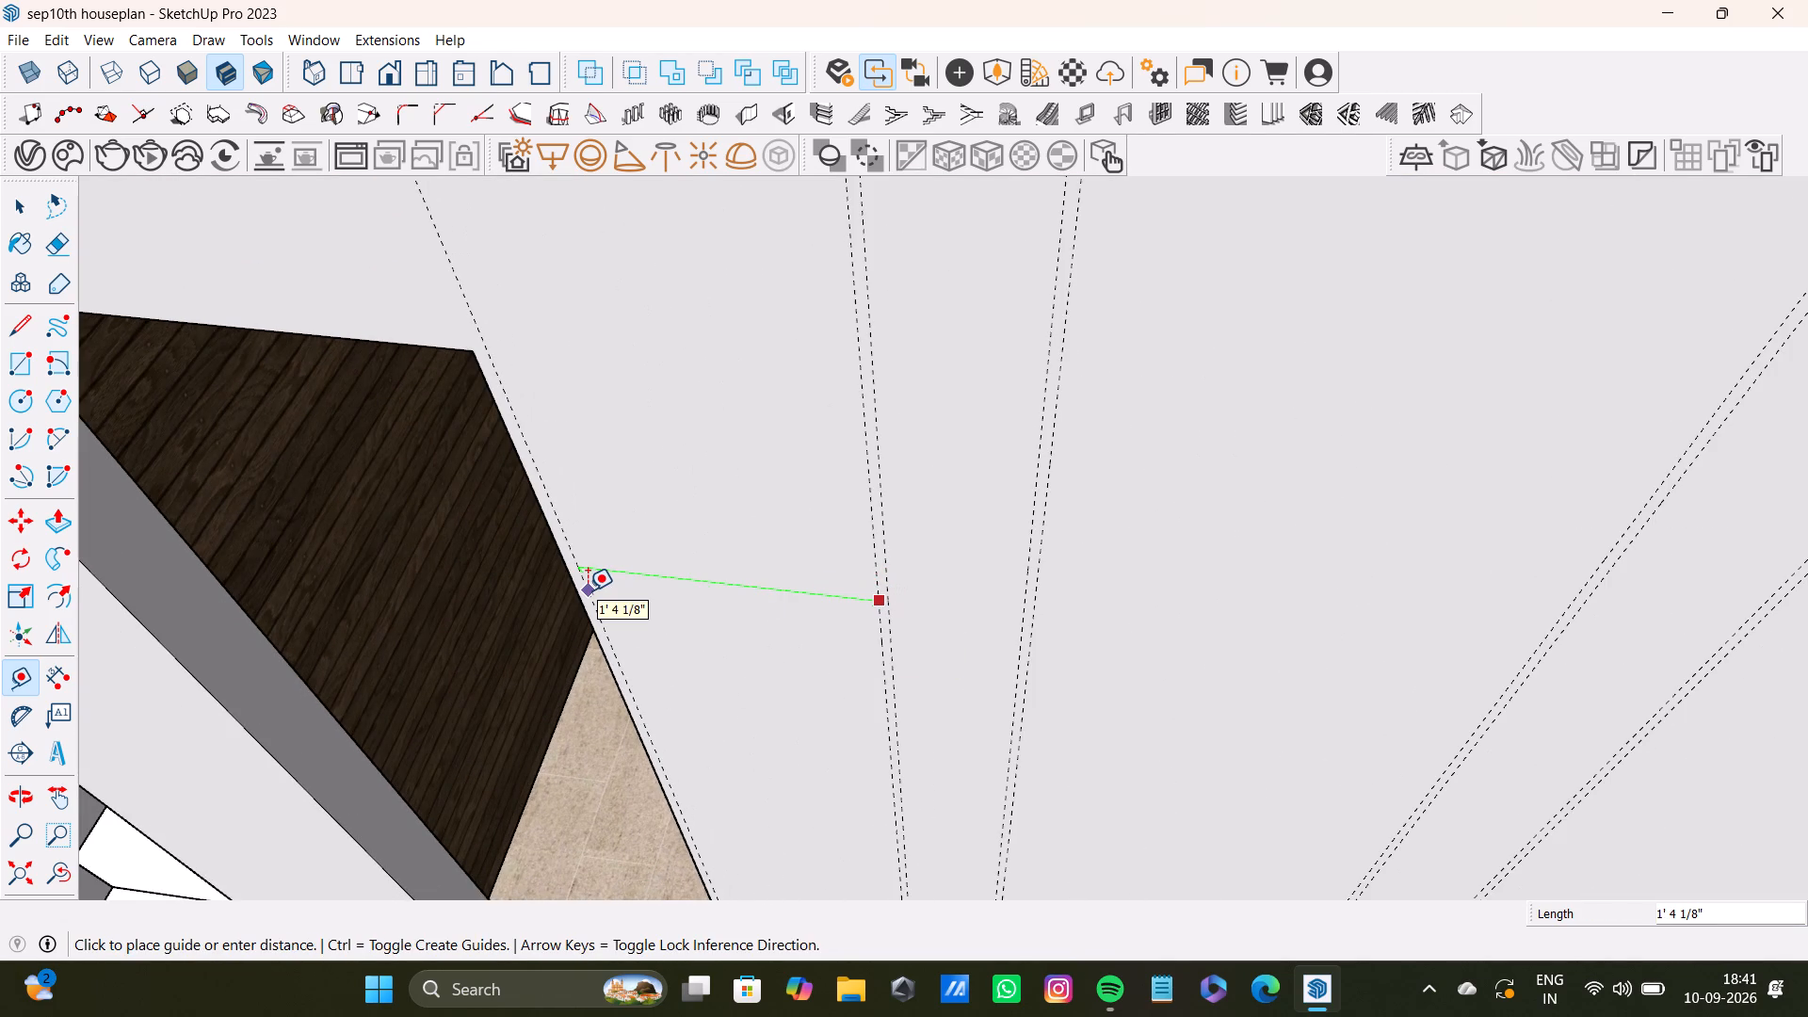
pyautogui.write("2'")
pyautogui.press('Return')
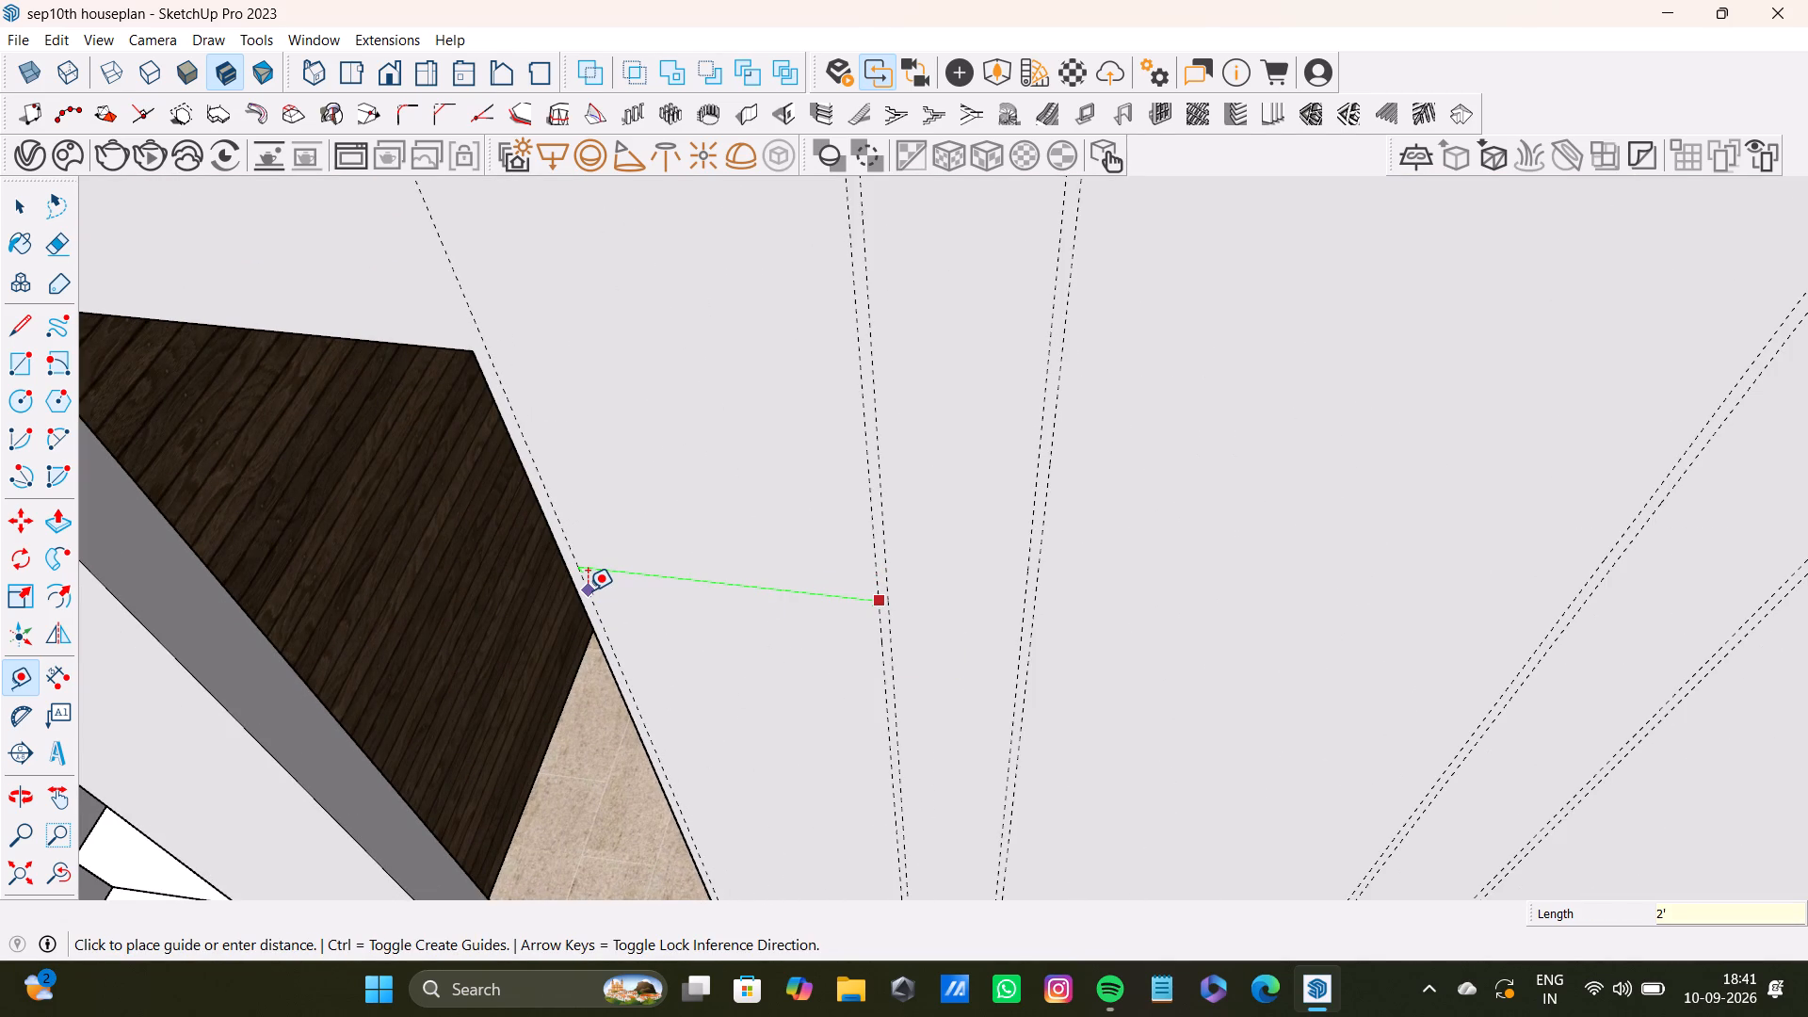
# Complete the third wide panel's groove with a guide 0.5" past its 2' guide, across the kitchen doorway.
pyautogui.scroll(-5, 497, 602)
pyautogui.keyDown('shift'); pyautogui.moveTo(513, 593); pyautogui.dragTo(718, 592, button='middle'); pyautogui.keyUp('shift')
pyautogui.scroll(5, 471, 419)
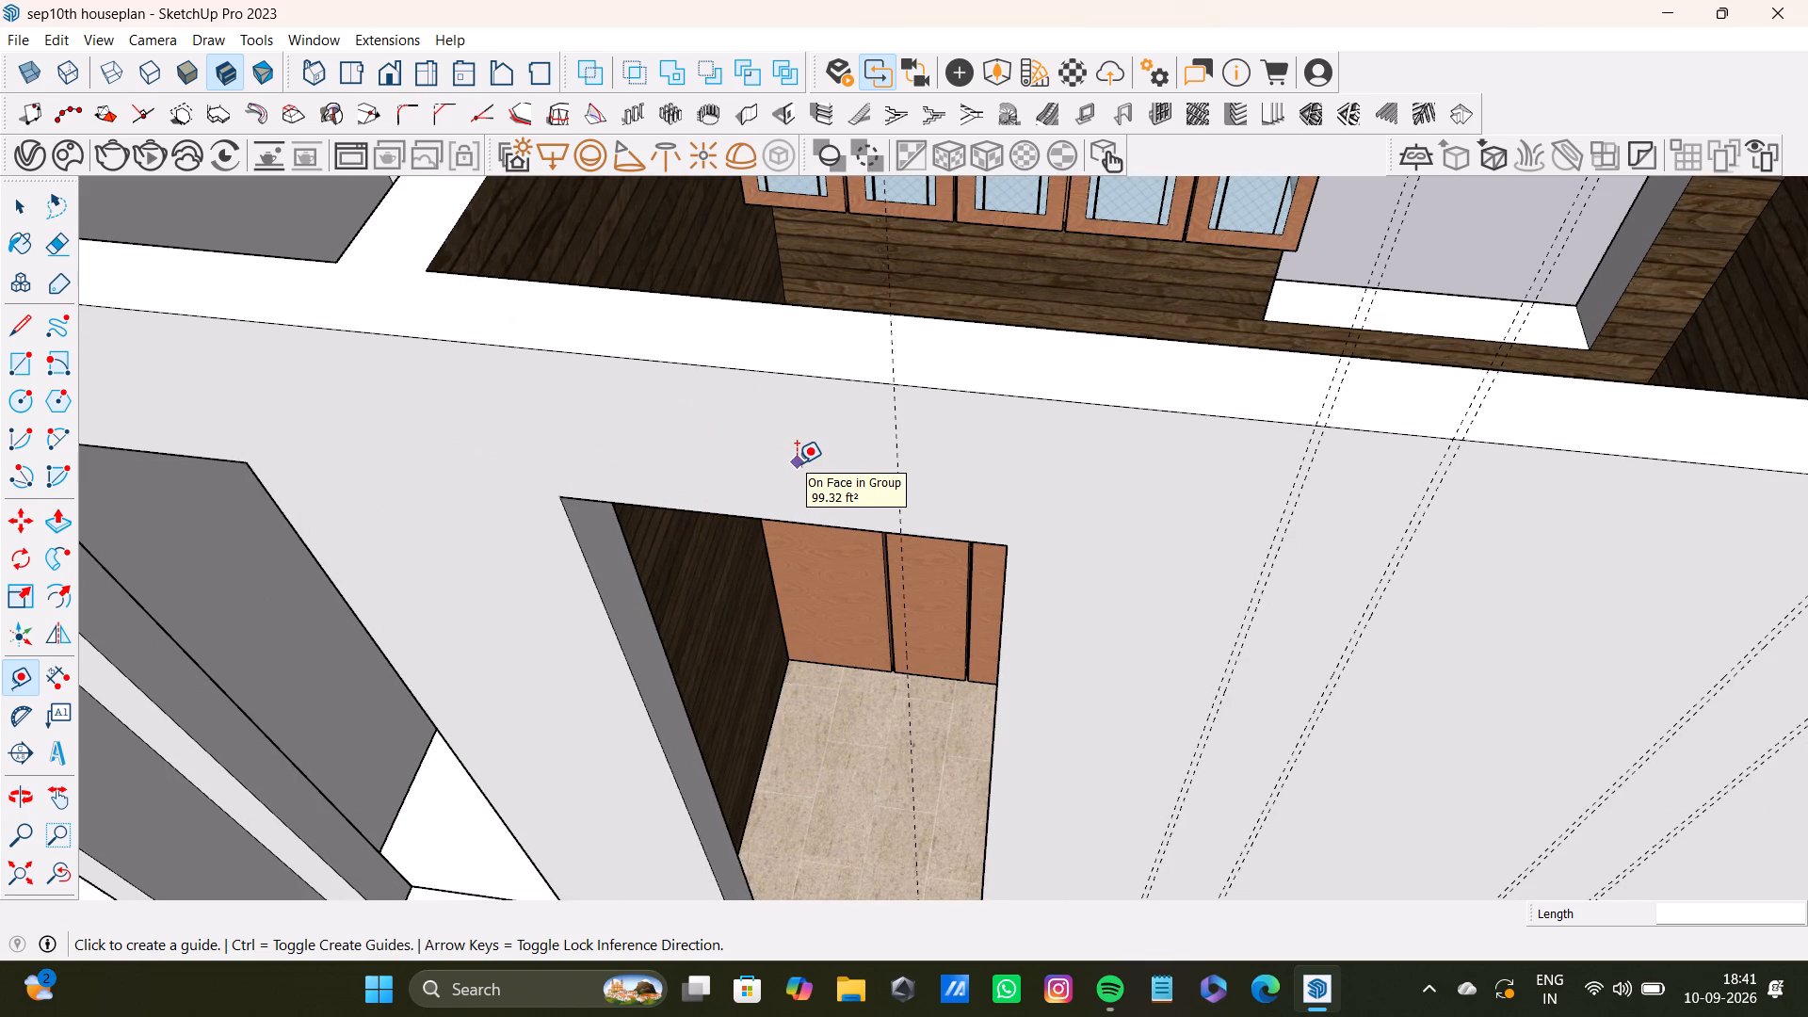
pyautogui.scroll(4, 889, 472)
pyautogui.click(901, 470)
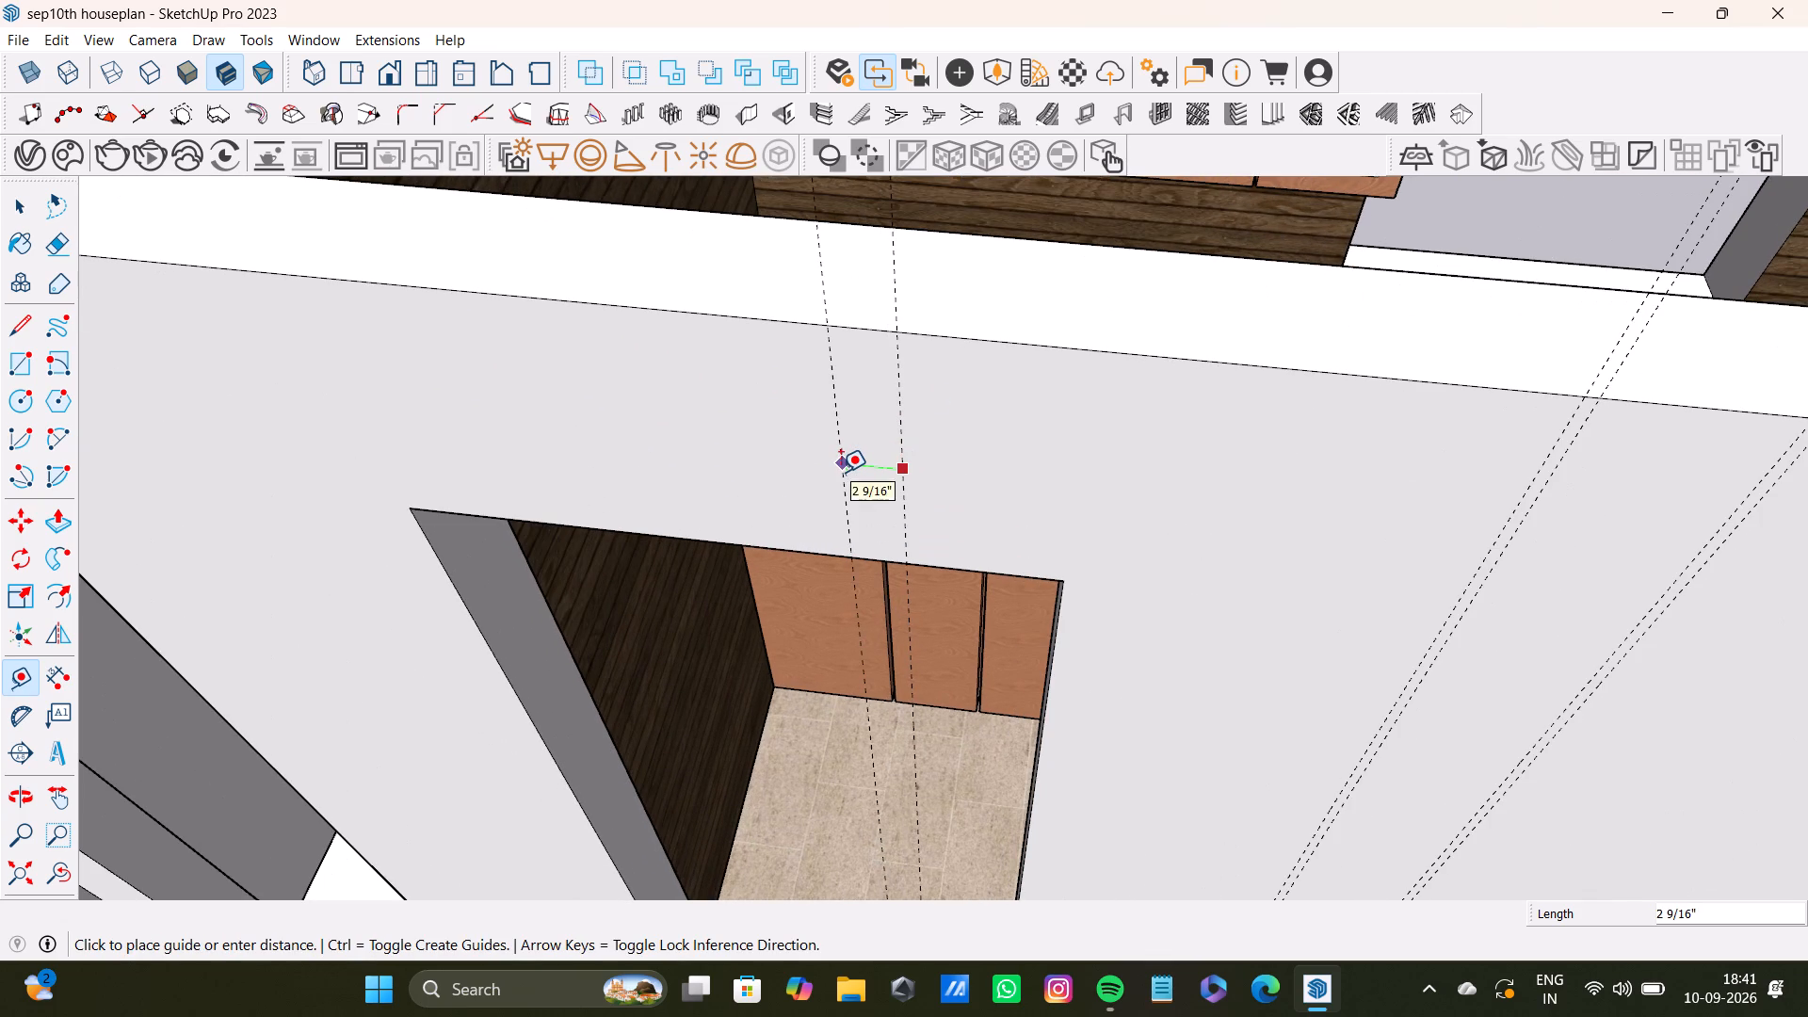
pyautogui.write('0.')
pyautogui.press('5')
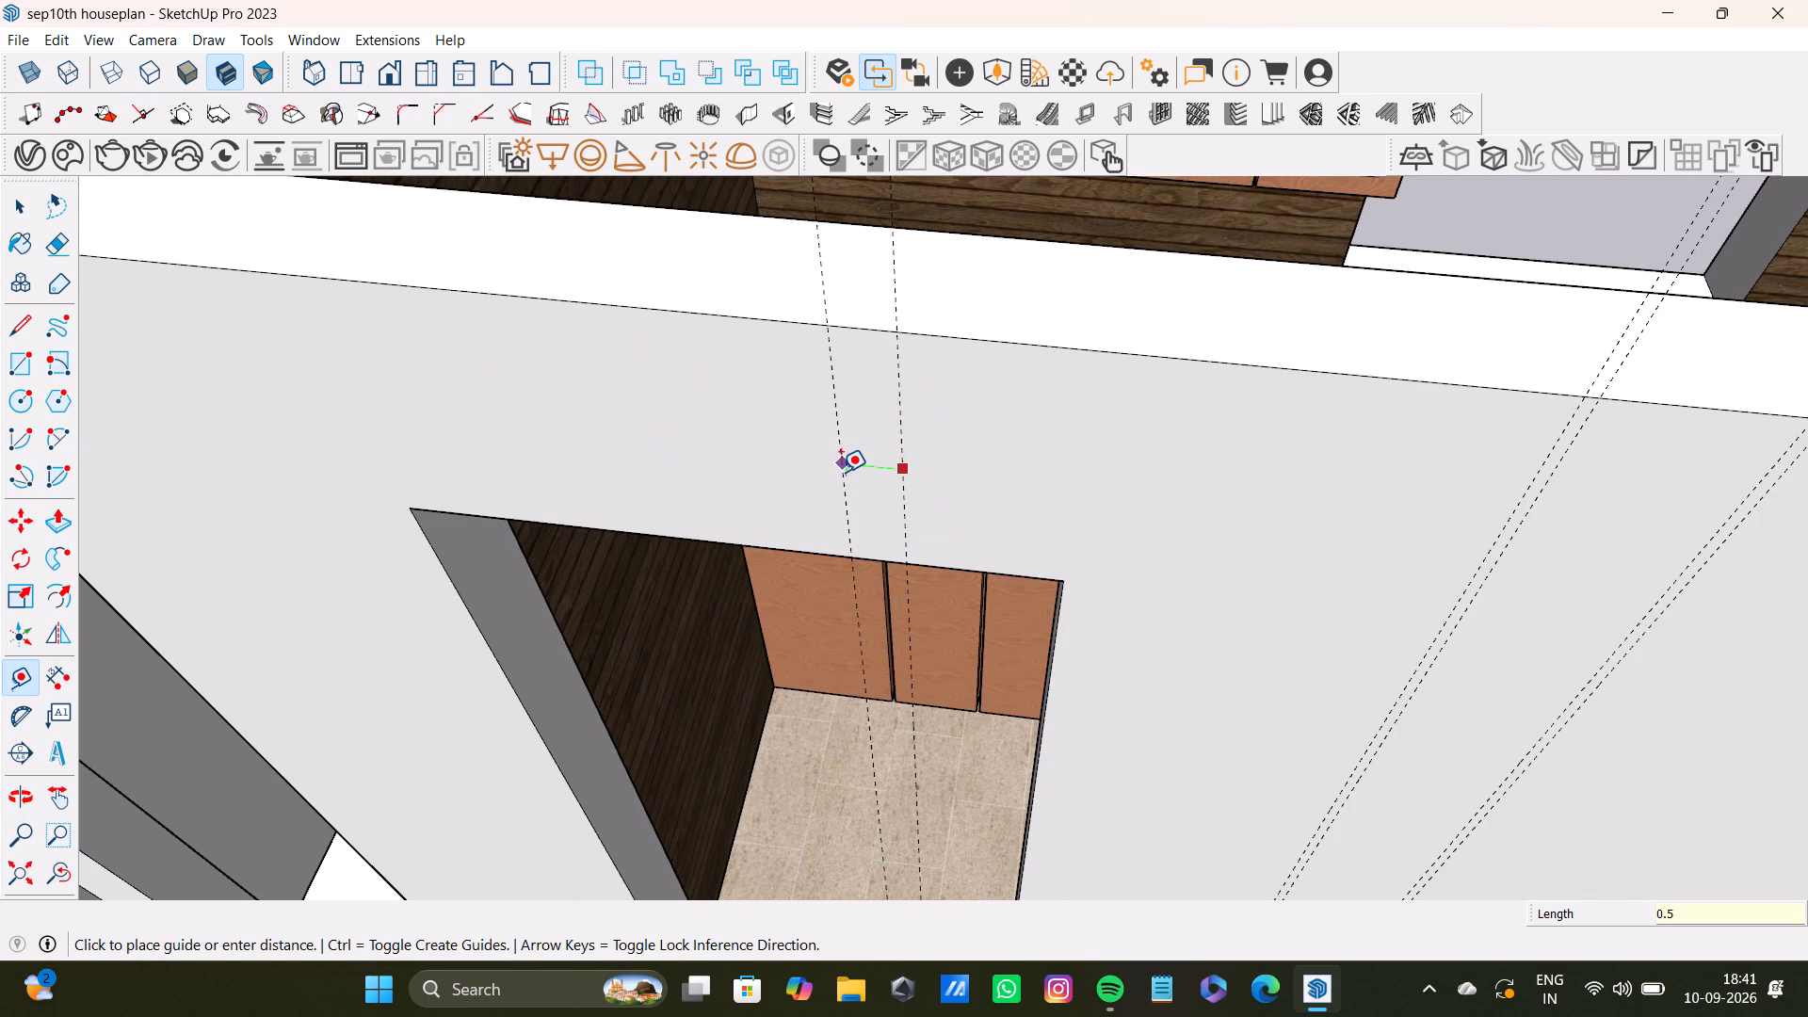
pyautogui.hotkey('shift', '"')
pyautogui.press('Return')
# Mark the third narrow panel and its groove across the kitchen doorway with guides 7" past the latest guide and a further 0.5".
pyautogui.scroll(3, 869, 502)
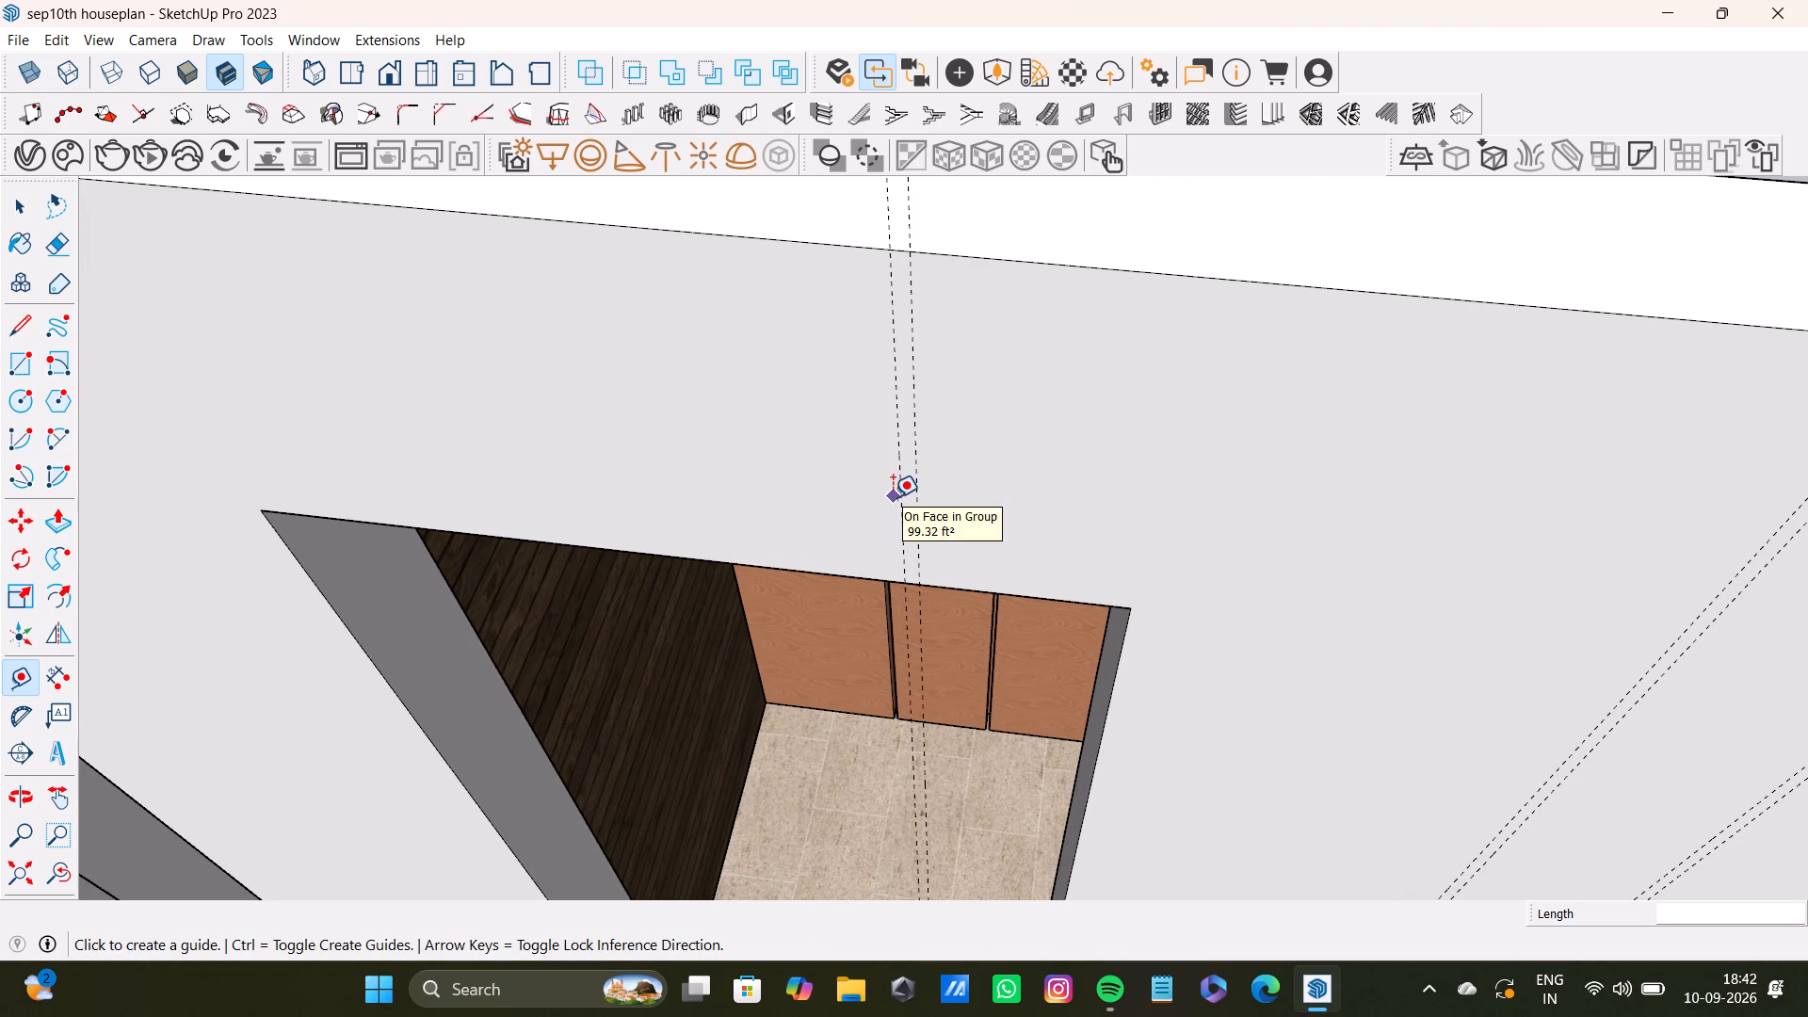
pyautogui.click(898, 506)
pyautogui.scroll(-8, 524, 446)
pyautogui.moveTo(585, 484); pyautogui.dragTo(616, 442, button='middle')
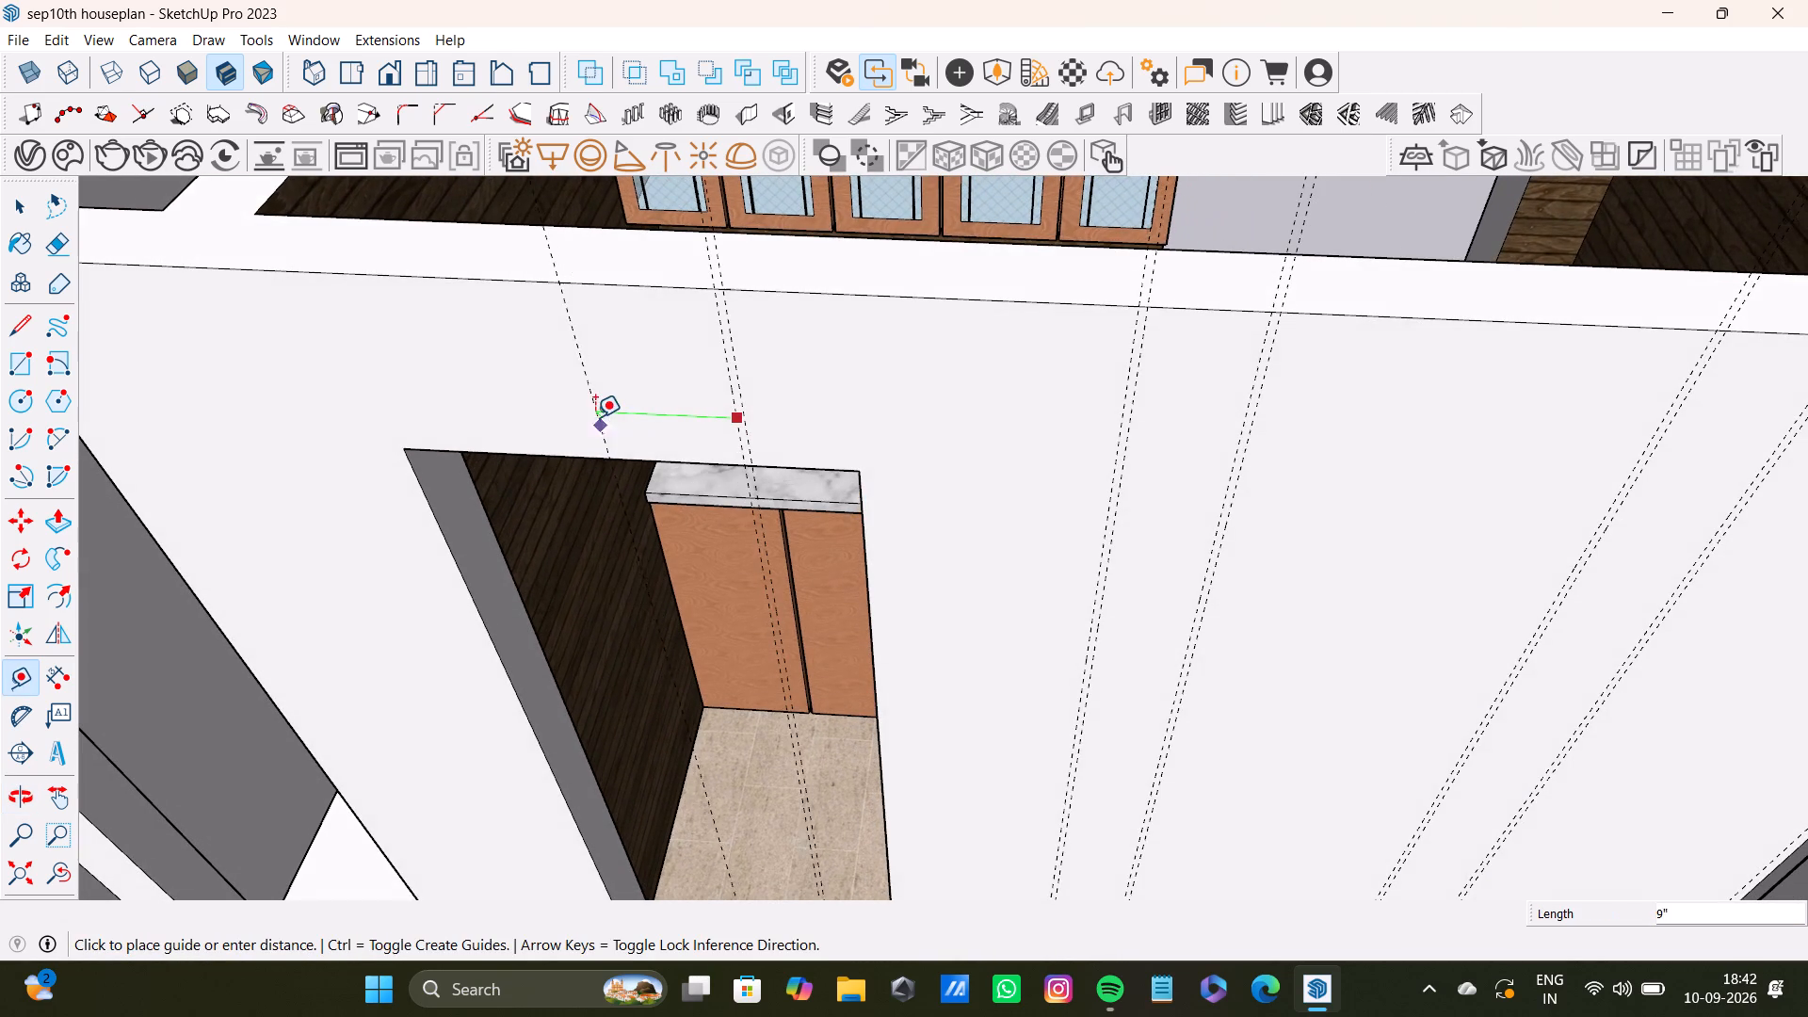
pyautogui.write('7"')
pyautogui.press('Return')
pyautogui.click(626, 422)
pyautogui.write('0.5')
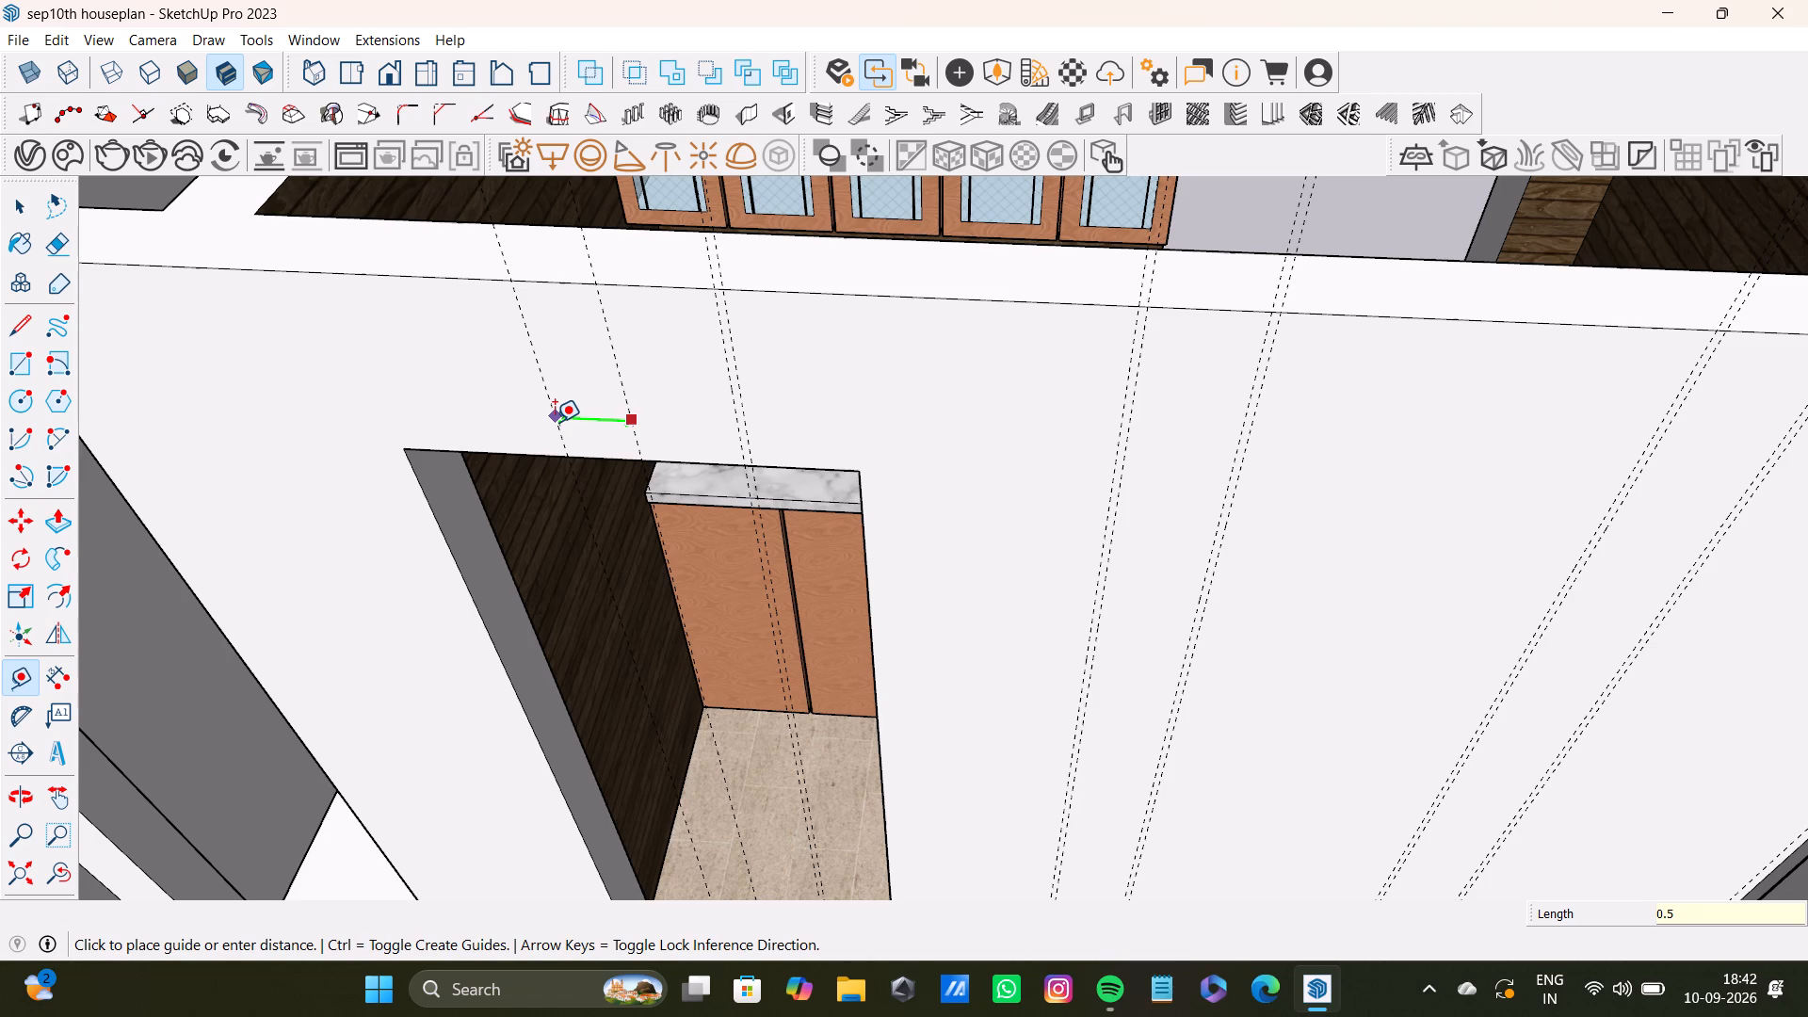
pyautogui.hotkey('shift', '"')
pyautogui.press('Return')
# Place a guide 2' past the latest groove guide, on the wall beyond the kitchen doorway, for the fourth wide panel.
pyautogui.scroll(4, 587, 431)
pyautogui.click(641, 414)
pyautogui.scroll(-2, 355, 421)
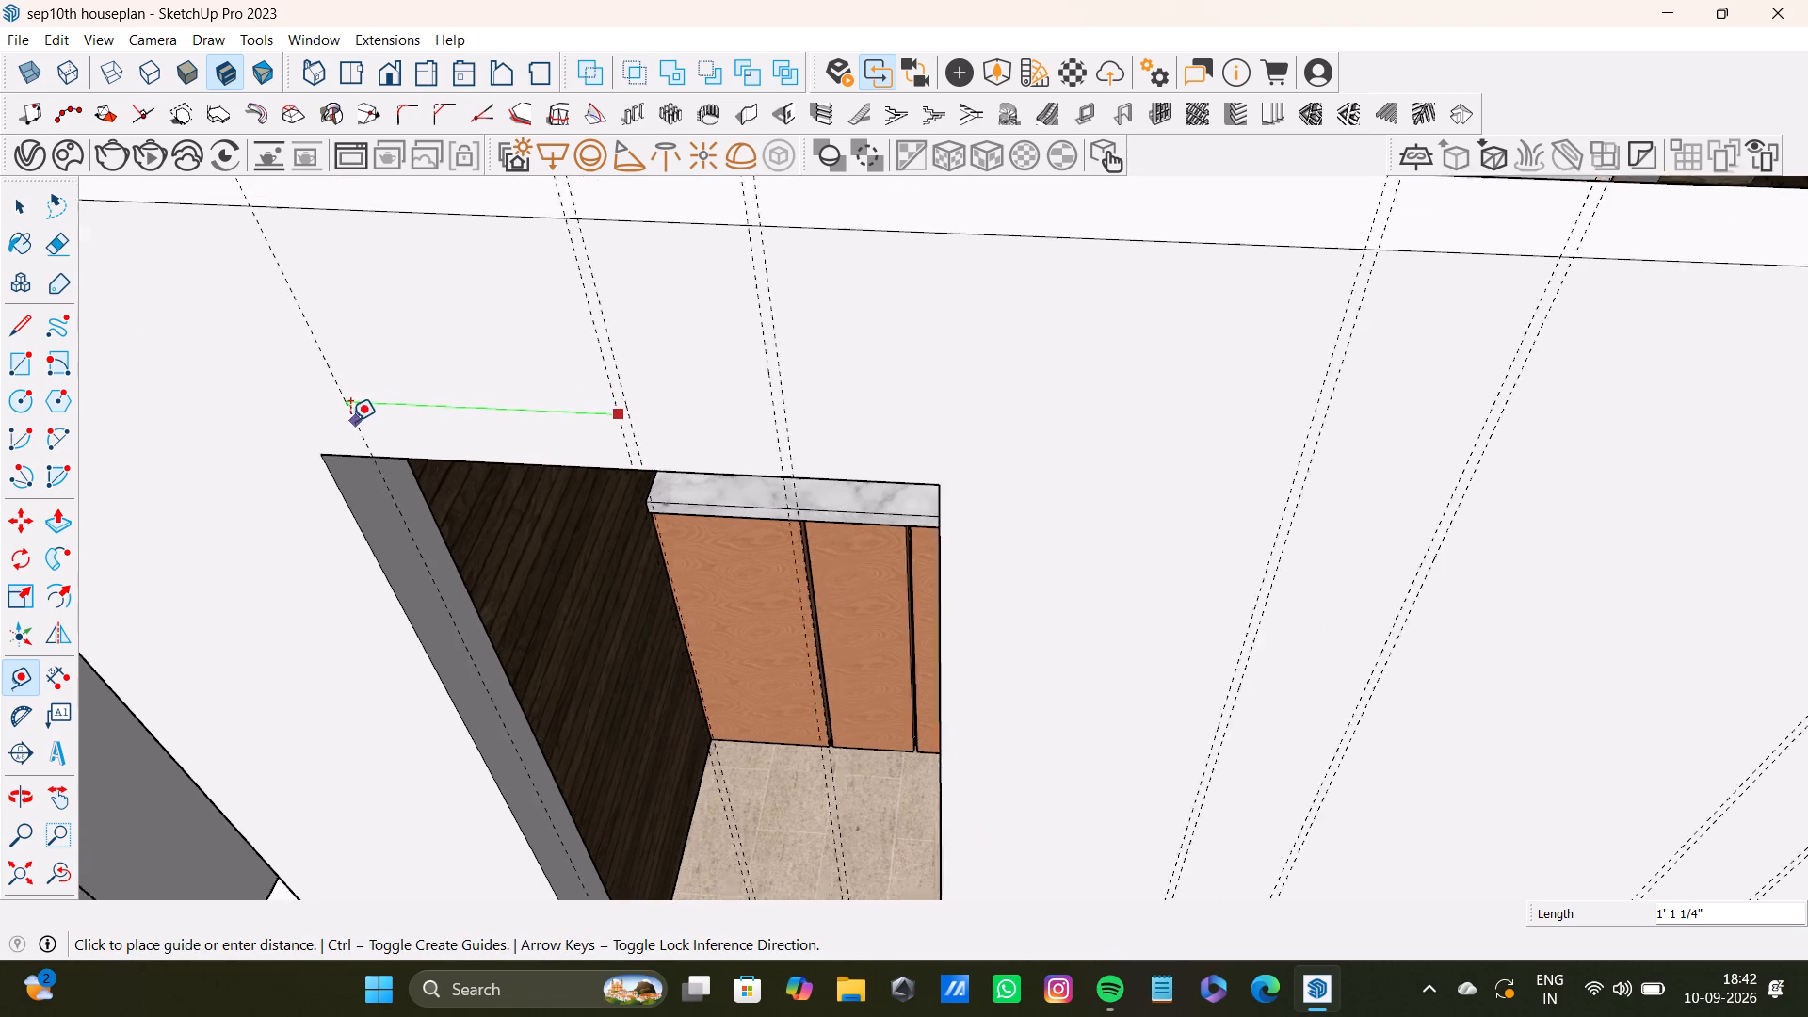
pyautogui.scroll(-2, 350, 421)
pyautogui.keyDown('shift'); pyautogui.moveTo(304, 410); pyautogui.dragTo(454, 398, button='middle'); pyautogui.keyUp('shift')
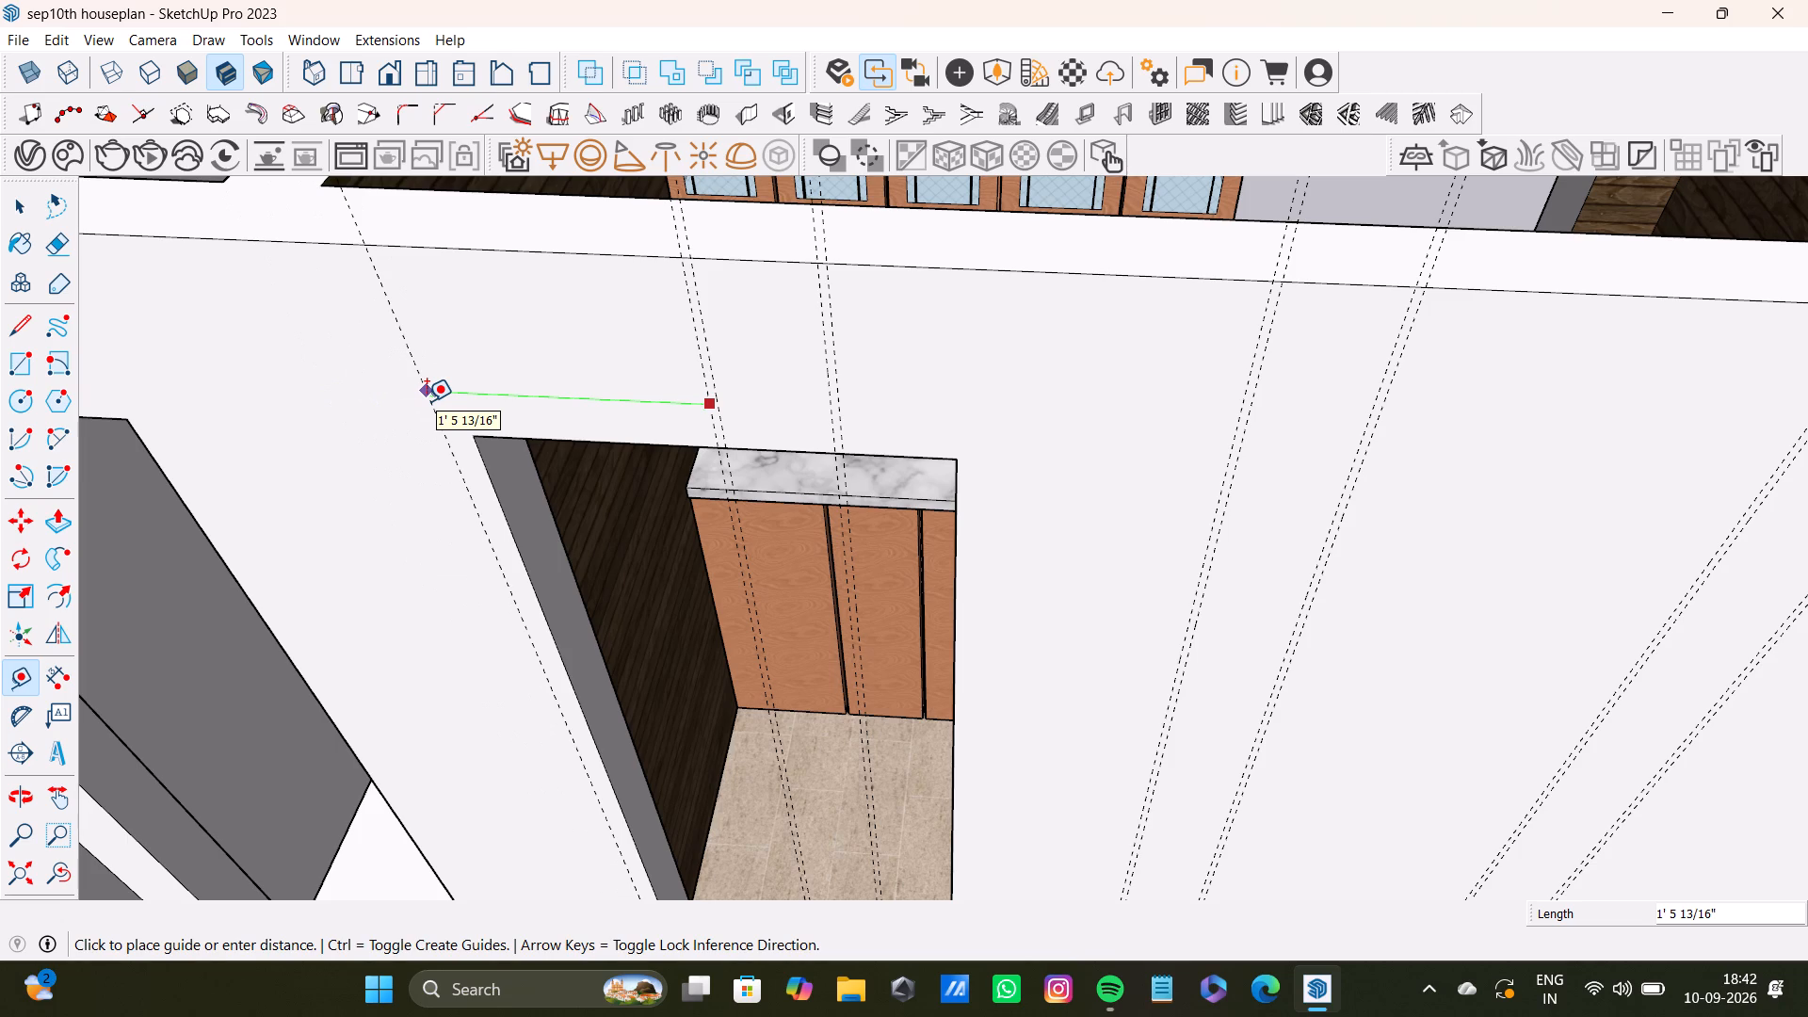
pyautogui.press('2')
pyautogui.press("'")
pyautogui.press('Return')
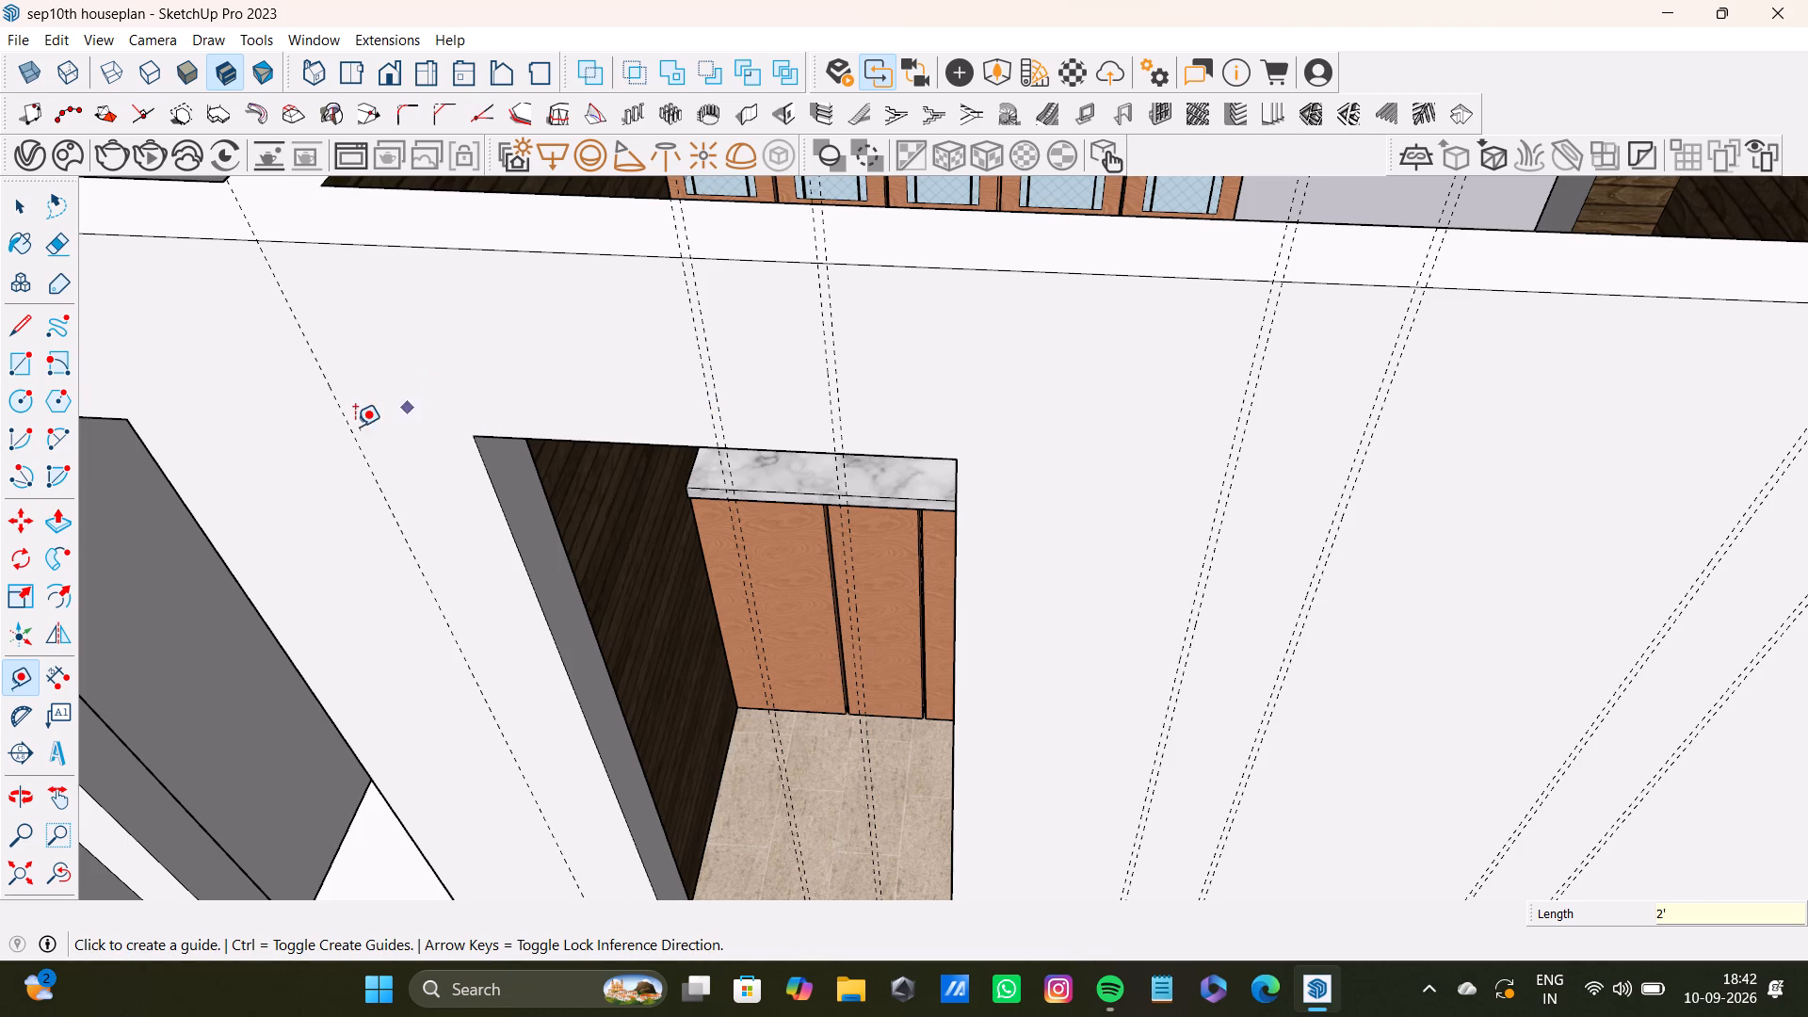
# Start a parallel guide from the fourth wide panel's guide, heading away from the kitchen doorway, for its groove.
pyautogui.click(354, 437)
pyautogui.scroll(-2, 279, 438)
pyautogui.moveTo(290, 442); pyautogui.dragTo(304, 343, button='middle')
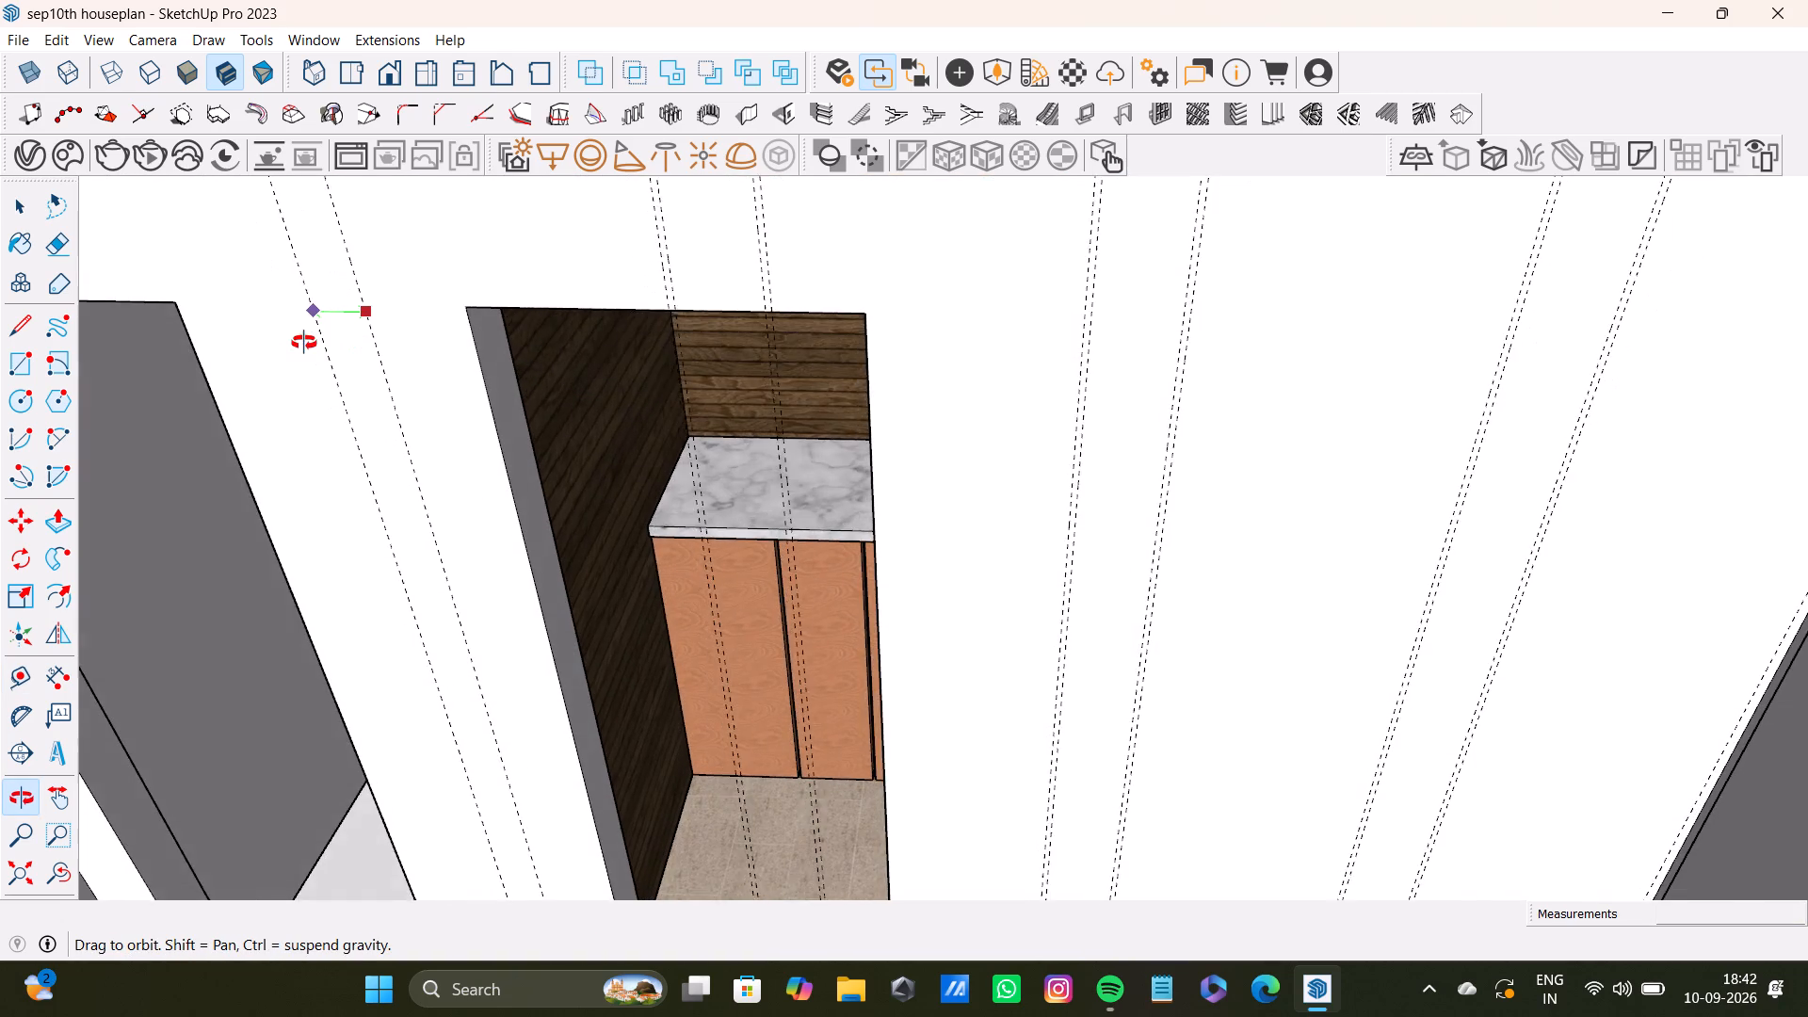
pyautogui.moveTo(304, 343); pyautogui.dragTo(308, 340, button='middle')
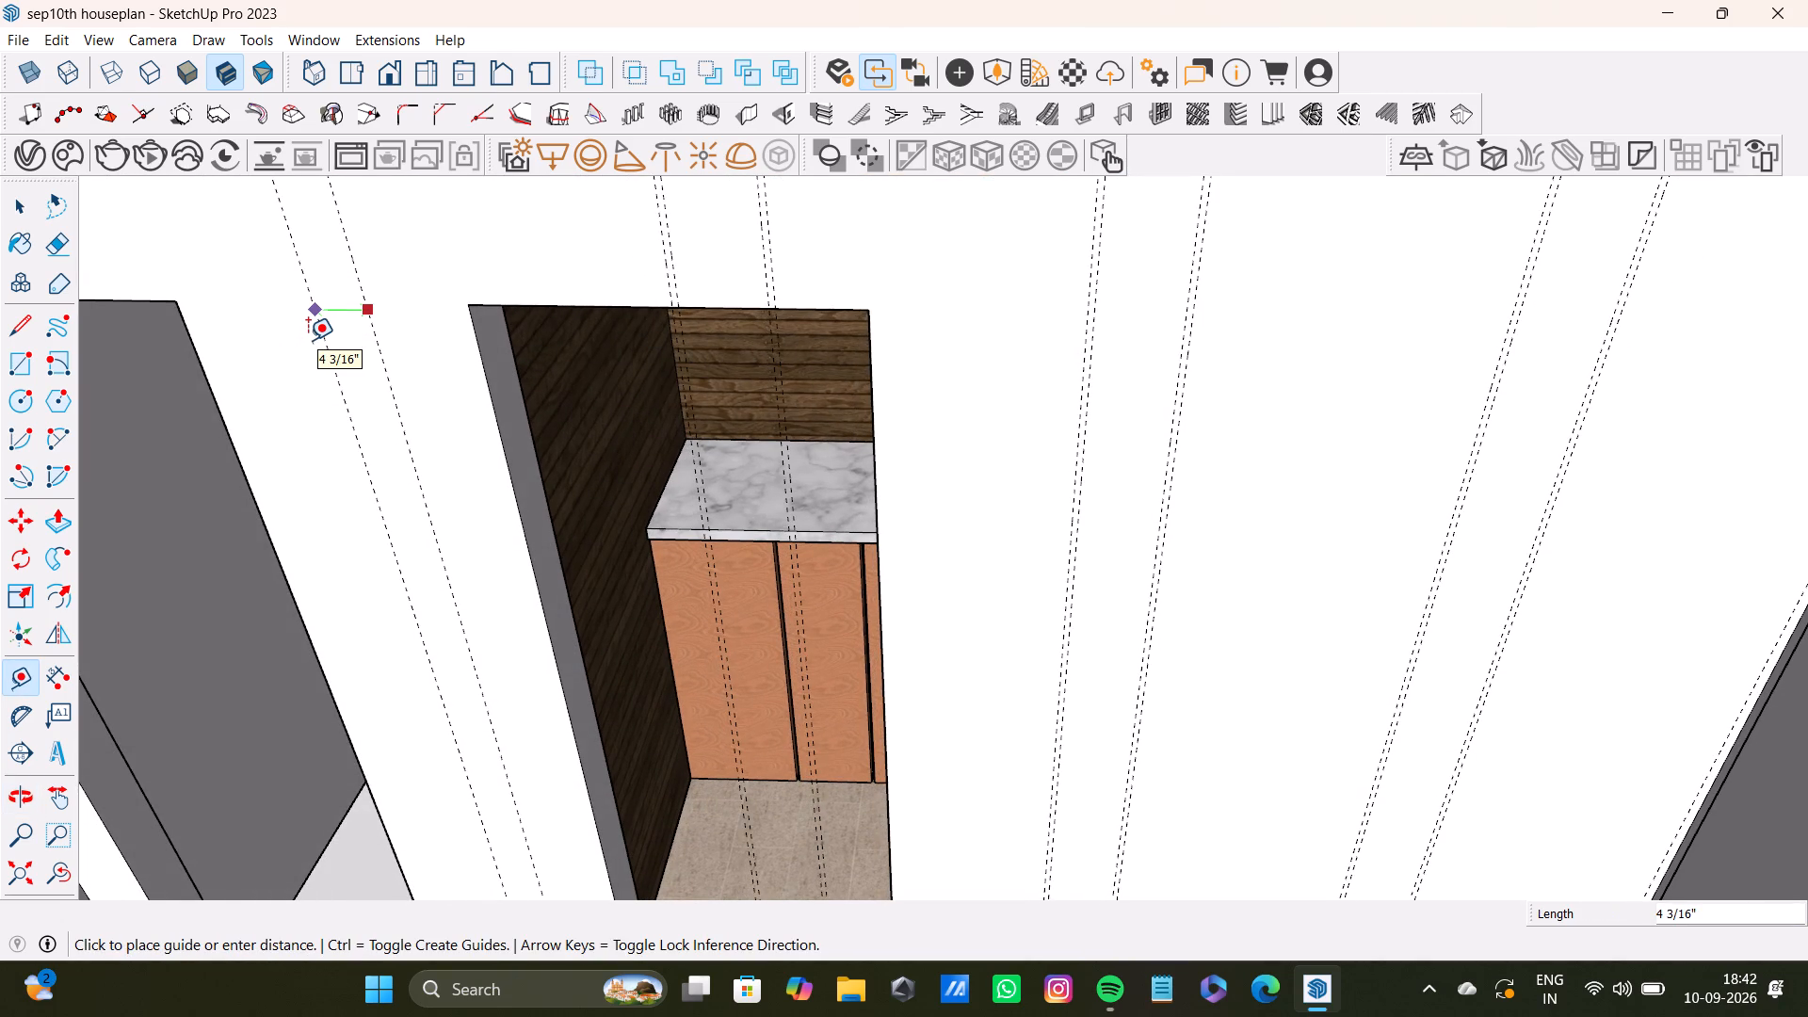
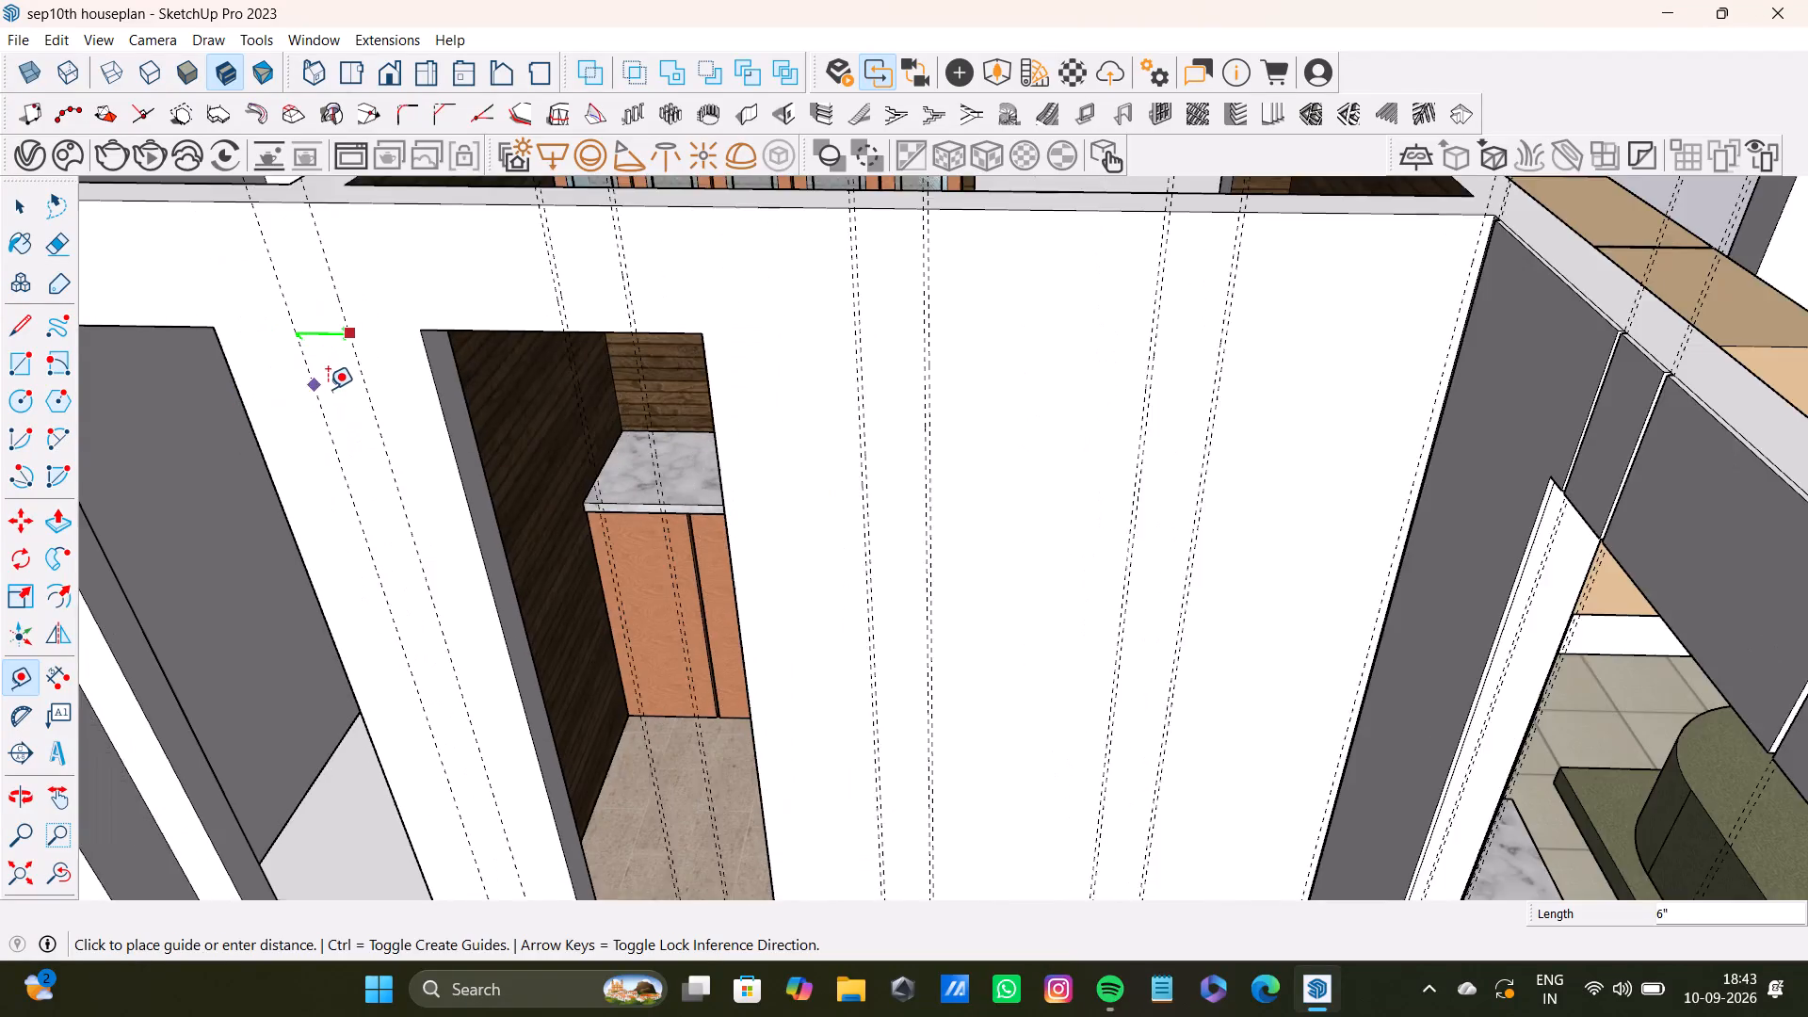
# Complete the fourth wide panel's groove with a guide 0.5" past its 2' guide, beyond the kitchen doorway.
pyautogui.keyDown('shift'); pyautogui.moveTo(328, 389); pyautogui.dragTo(412, 557, button='middle'); pyautogui.keyUp('shift')
pyautogui.scroll(4, 444, 527)
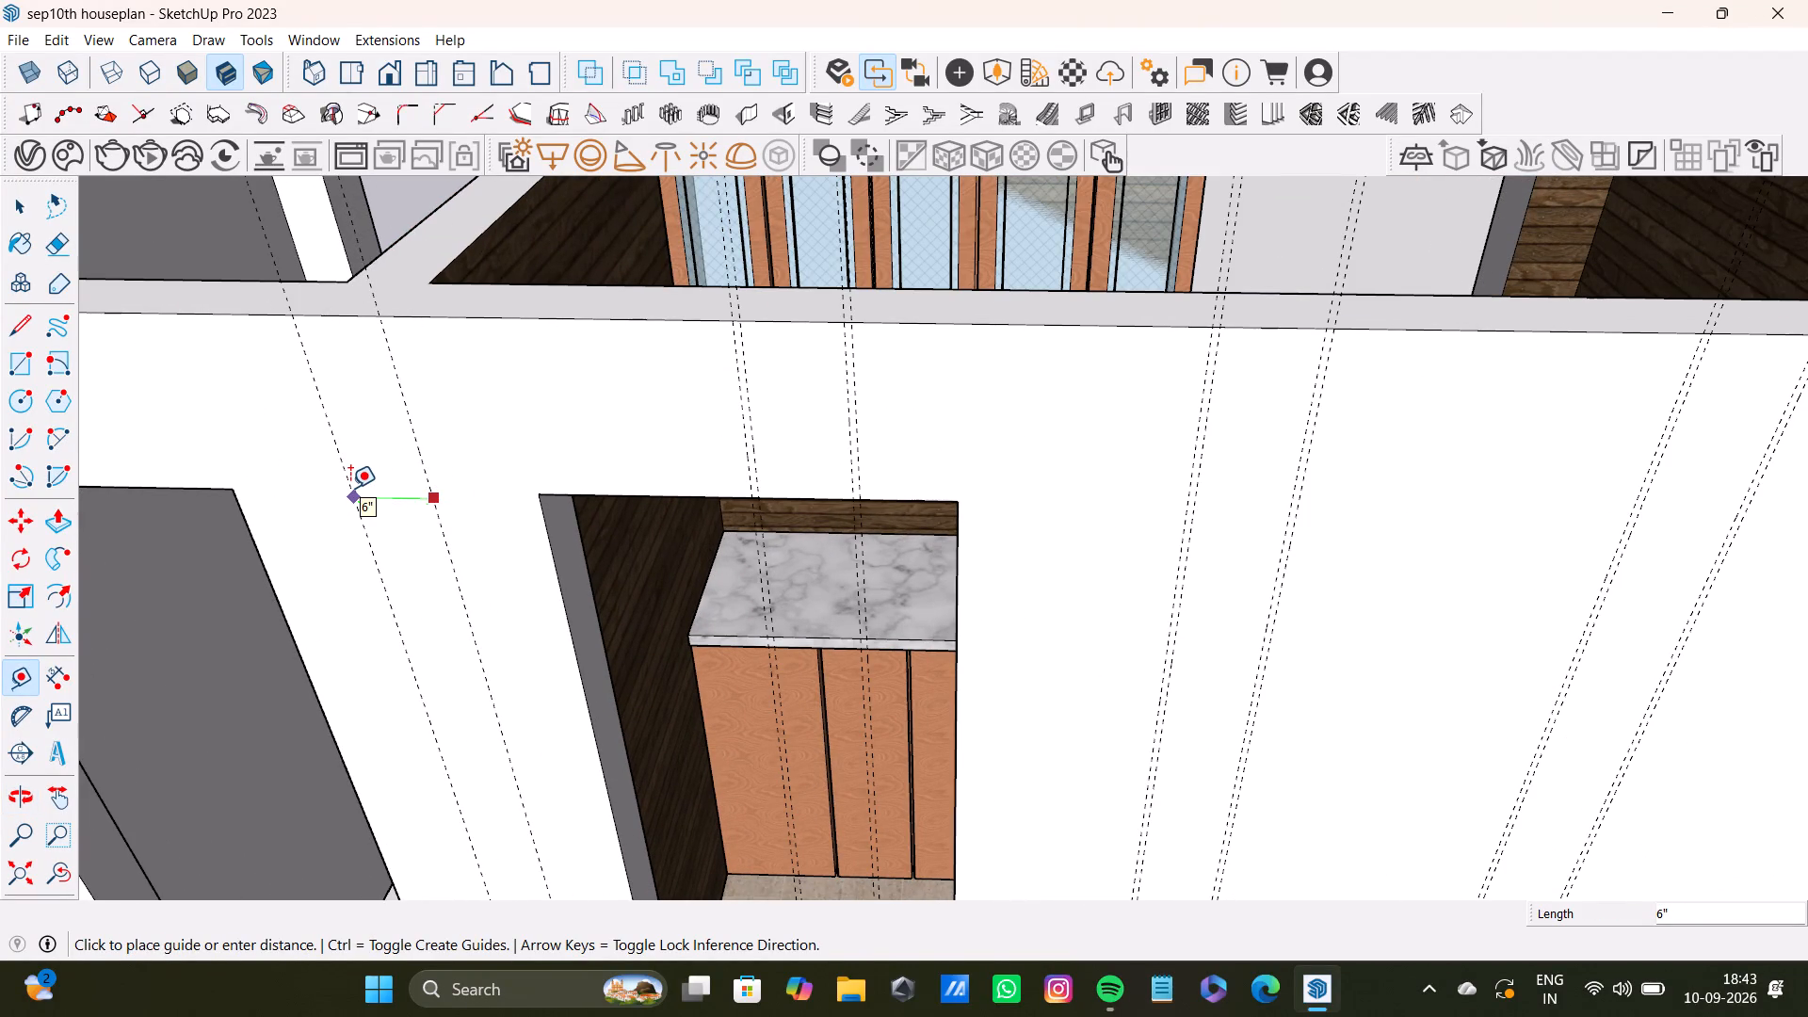
pyautogui.write('0.')
pyautogui.press('5')
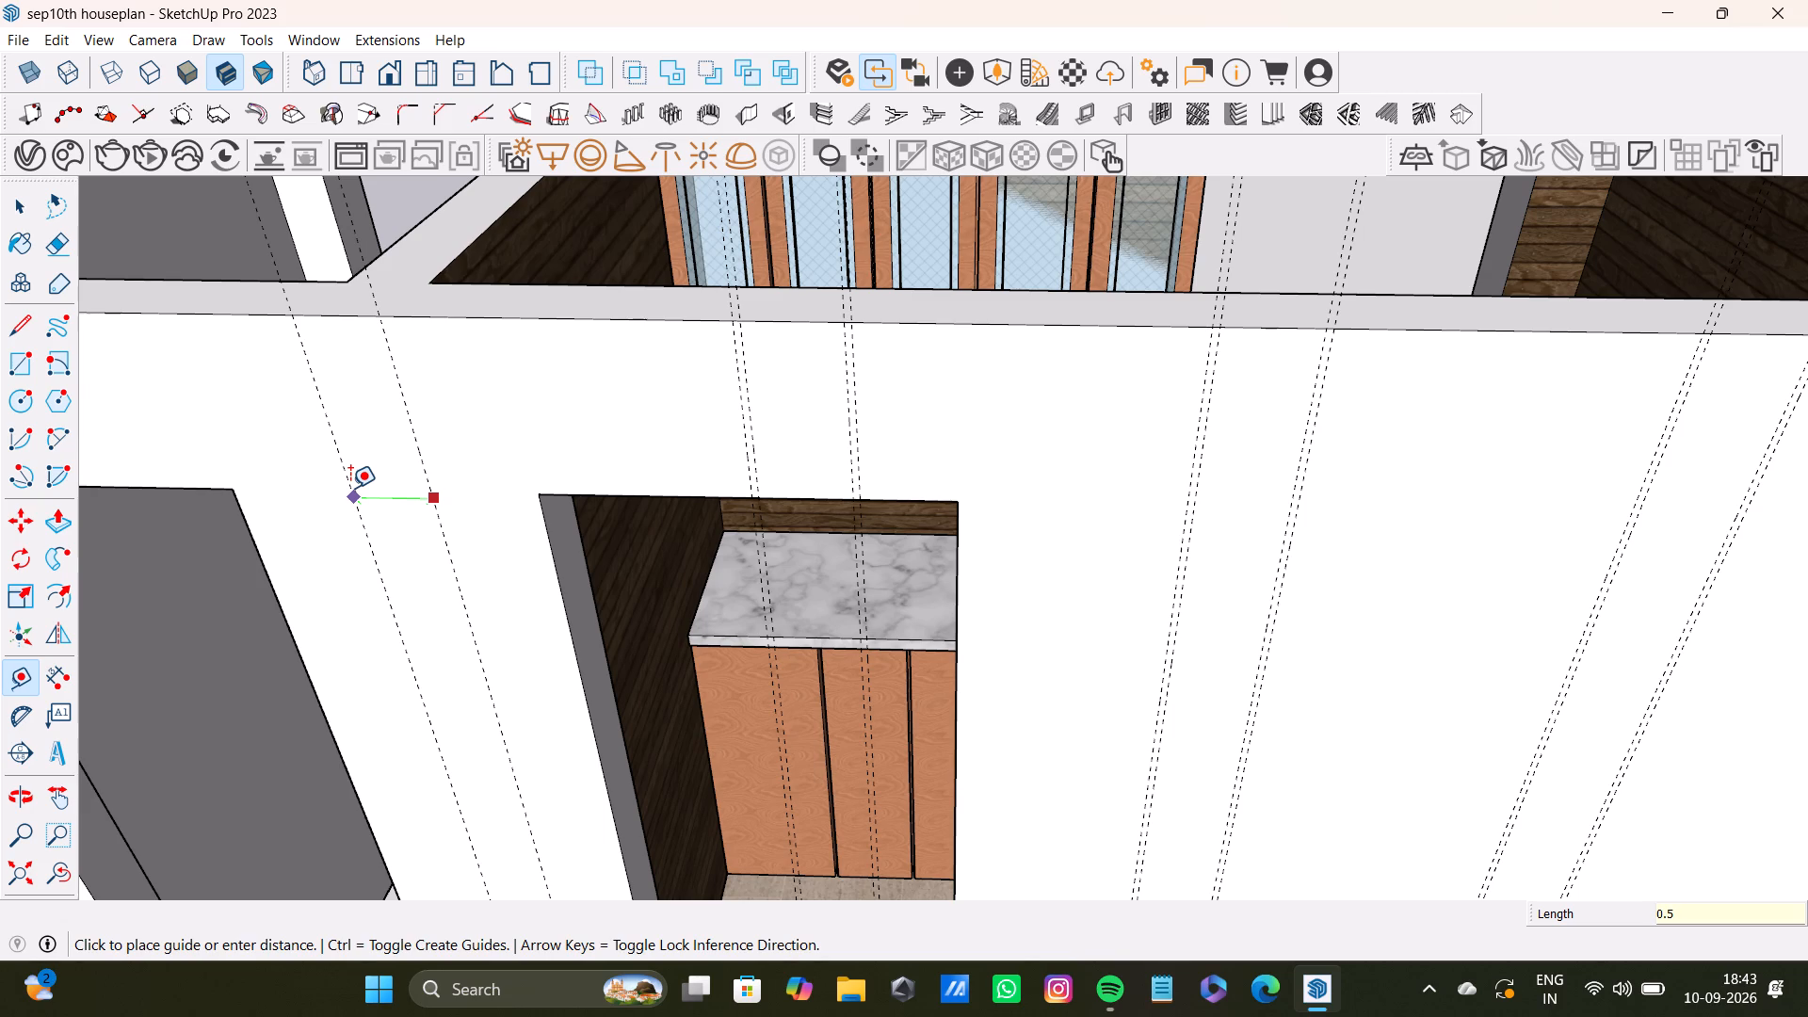
pyautogui.hotkey('shift', '"')
pyautogui.press('Return')
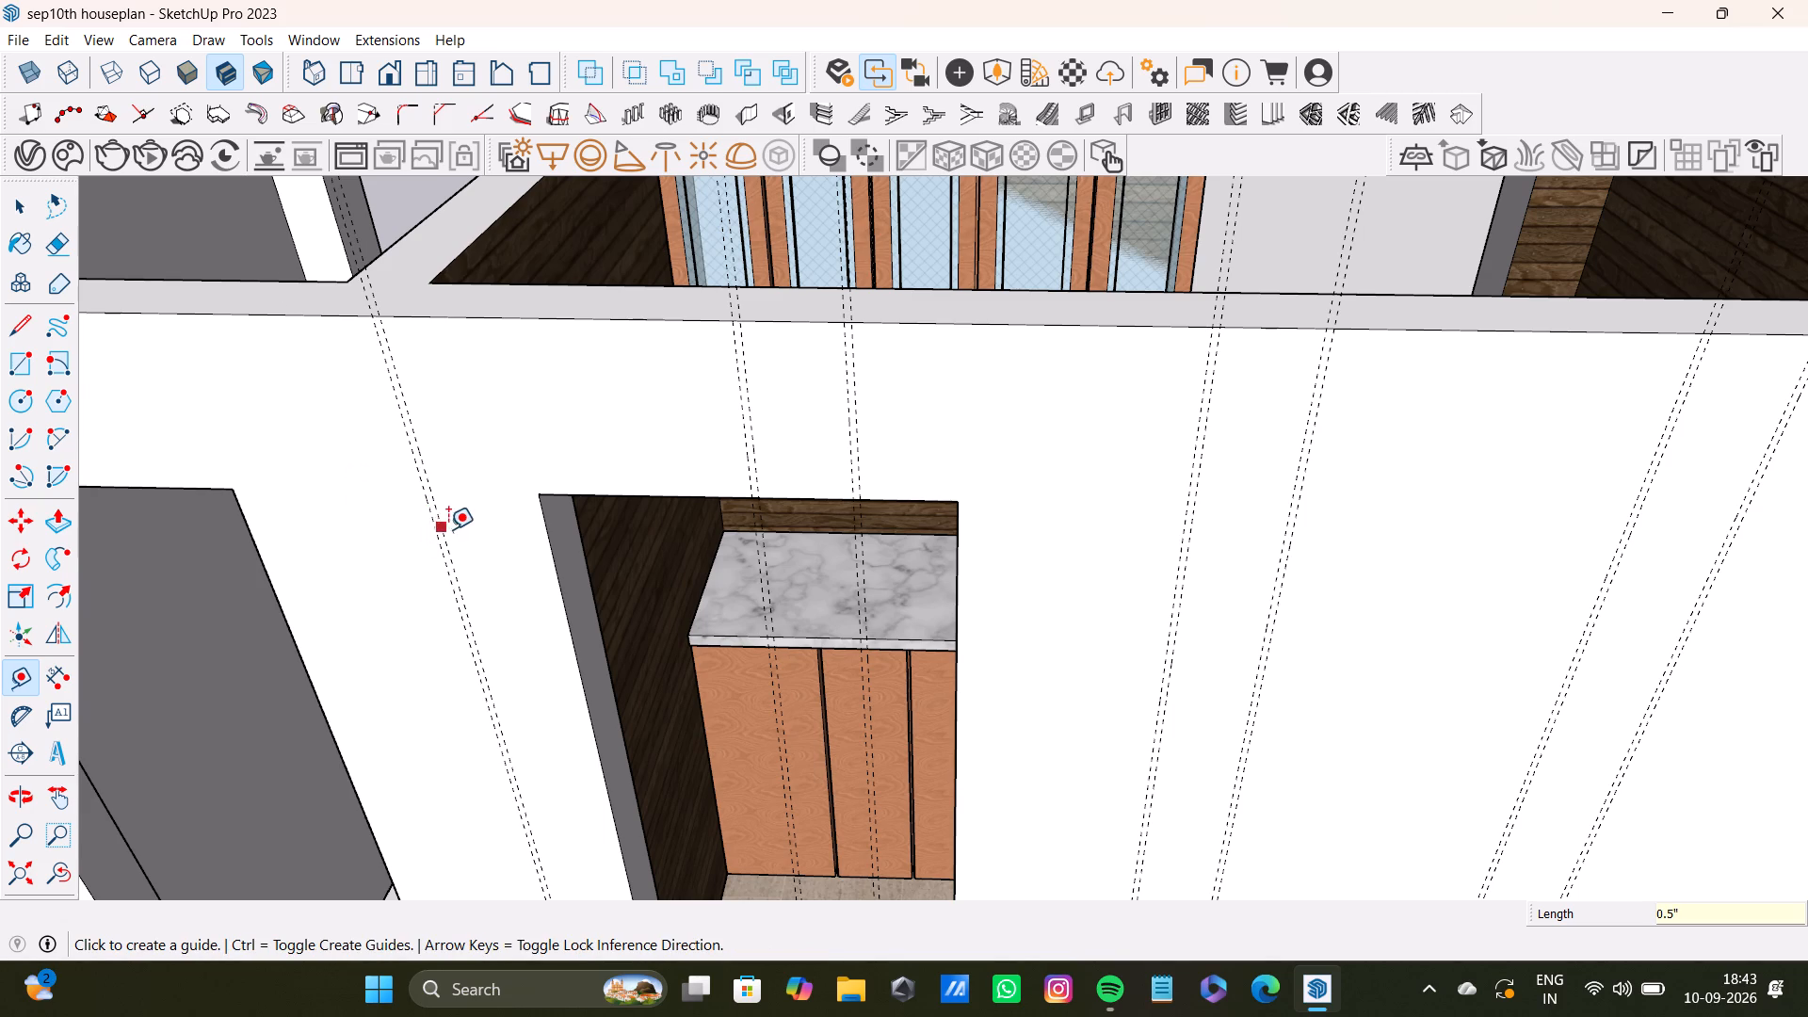
# Mark the fourth narrow panel and its groove between the two doorways with guides 7" past the latest guide and a further 0.5".
pyautogui.scroll(5, 449, 531)
pyautogui.click(435, 550)
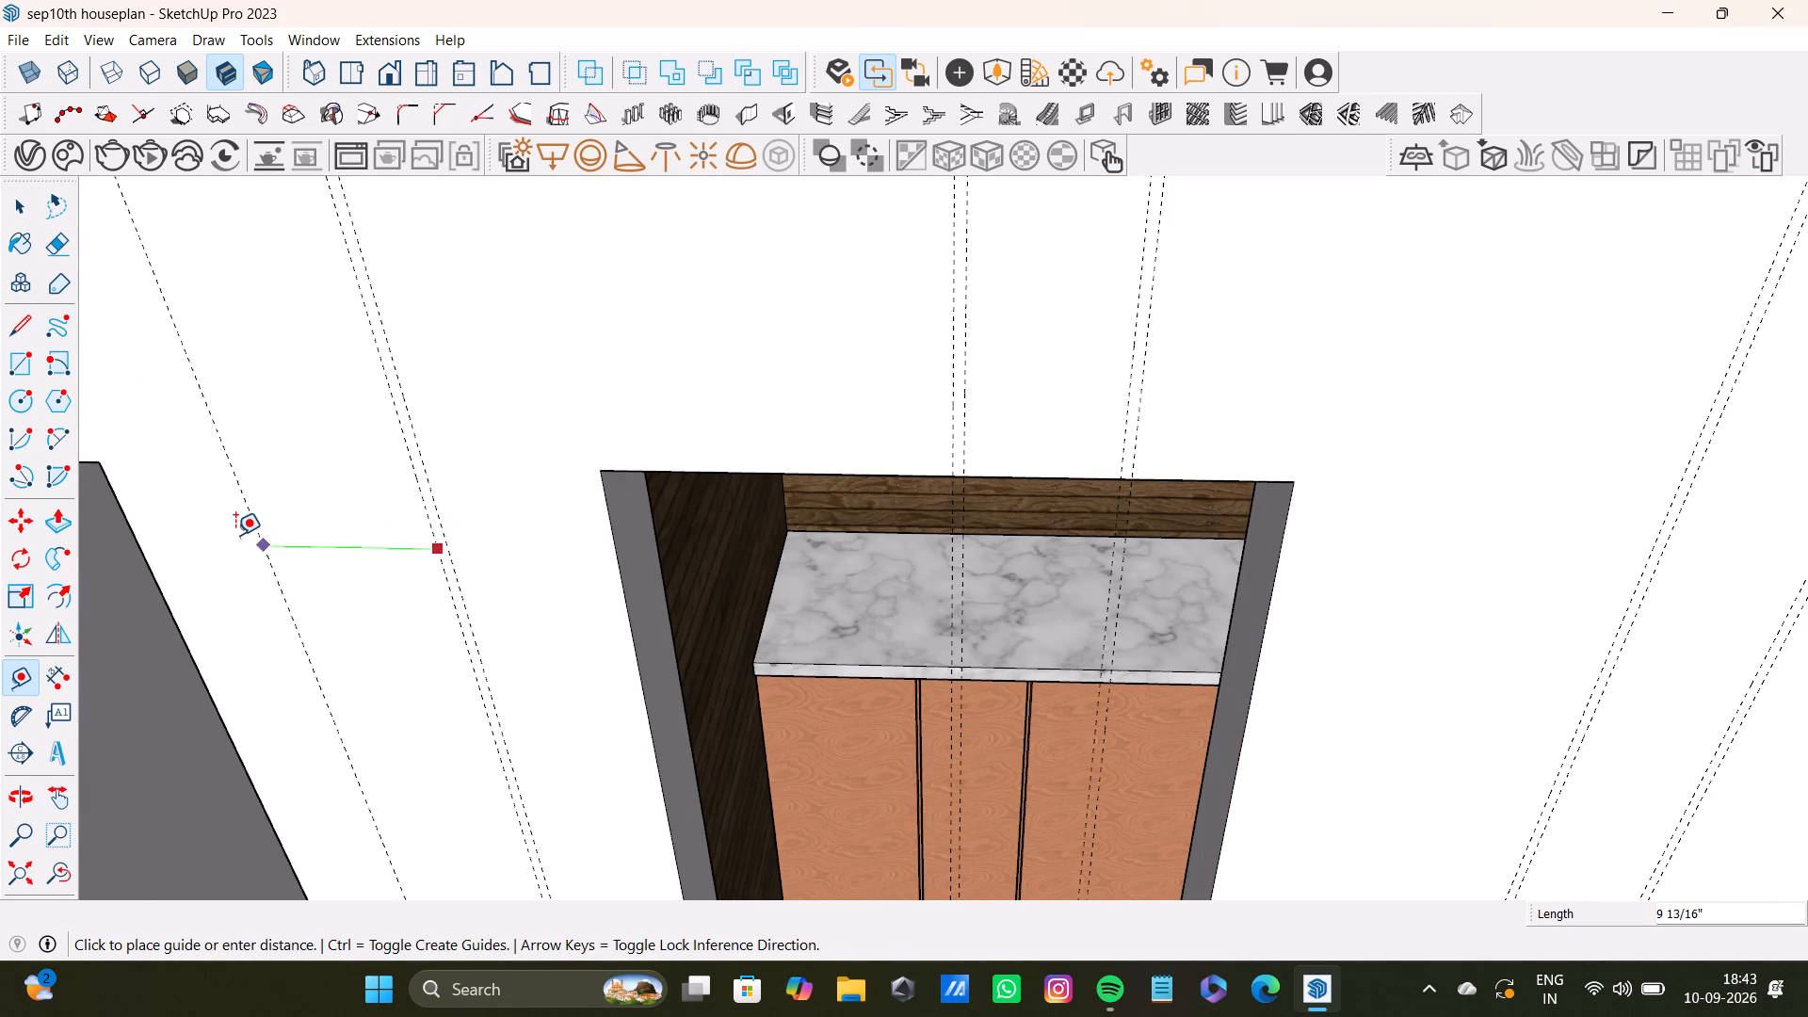
pyautogui.scroll(-5, 235, 535)
pyautogui.keyDown('shift'); pyautogui.moveTo(235, 535); pyautogui.dragTo(494, 564, button='middle'); pyautogui.keyUp('shift')
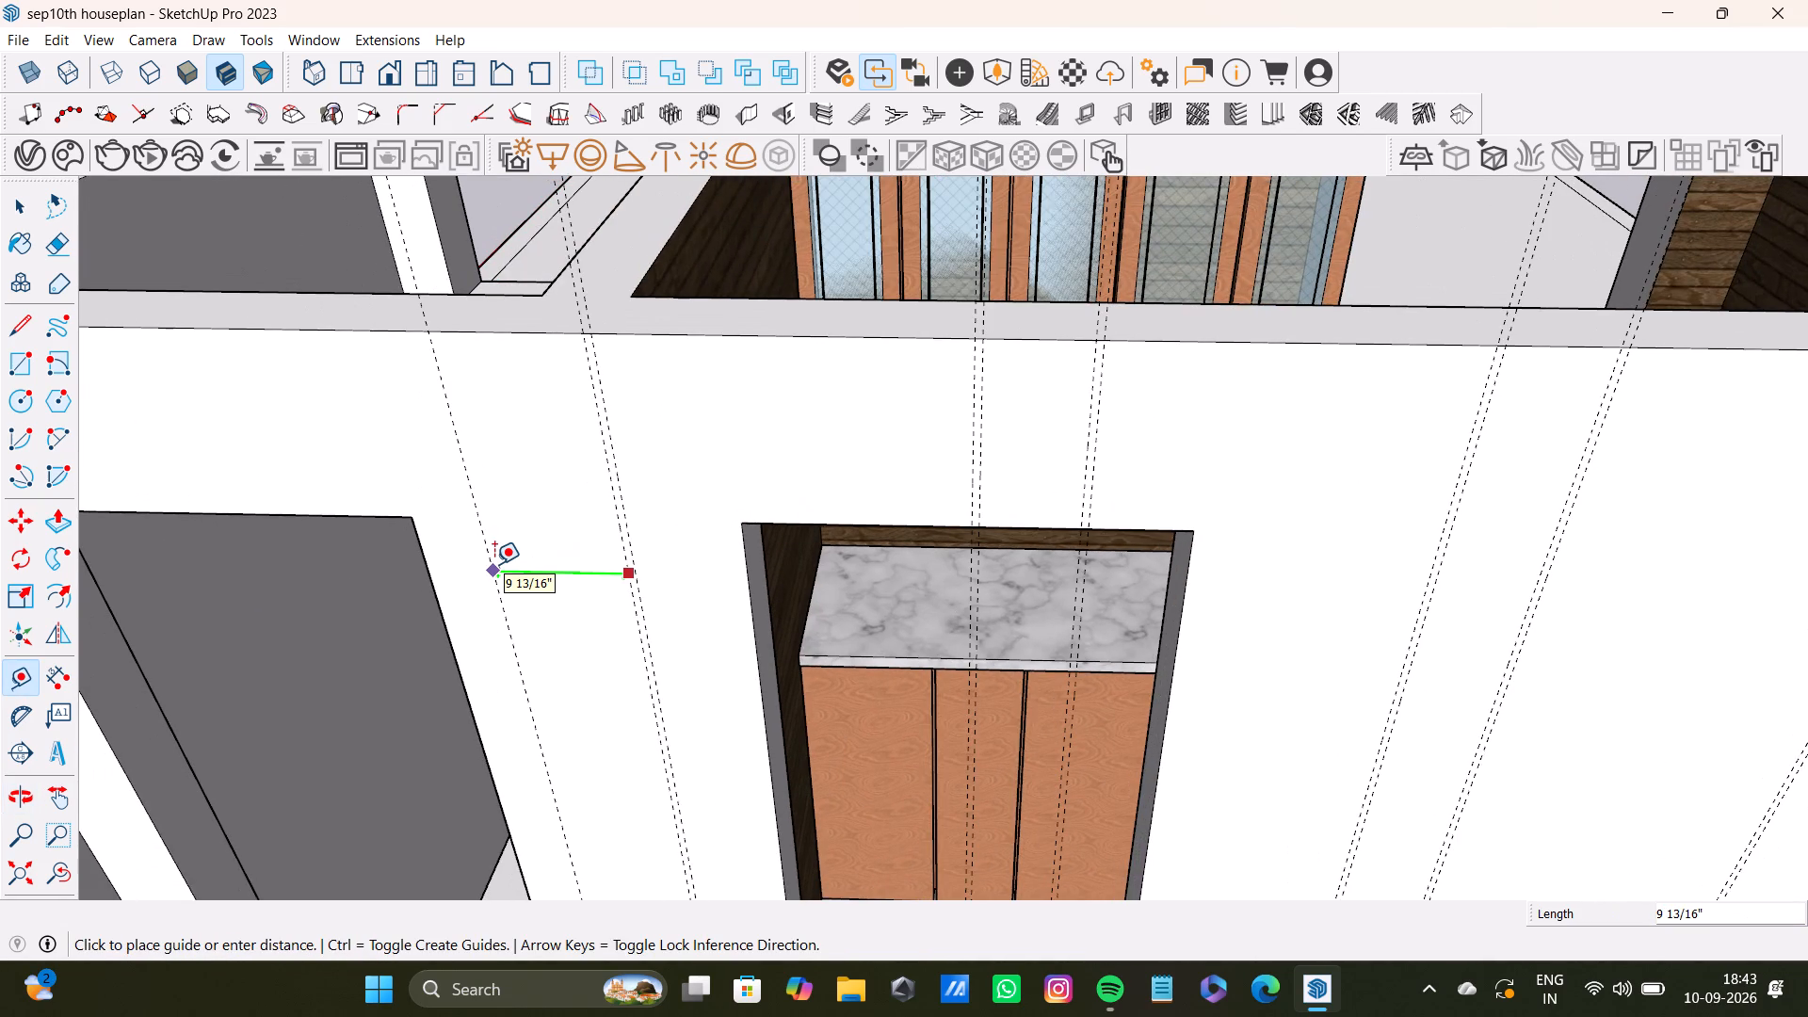
pyautogui.press('7')
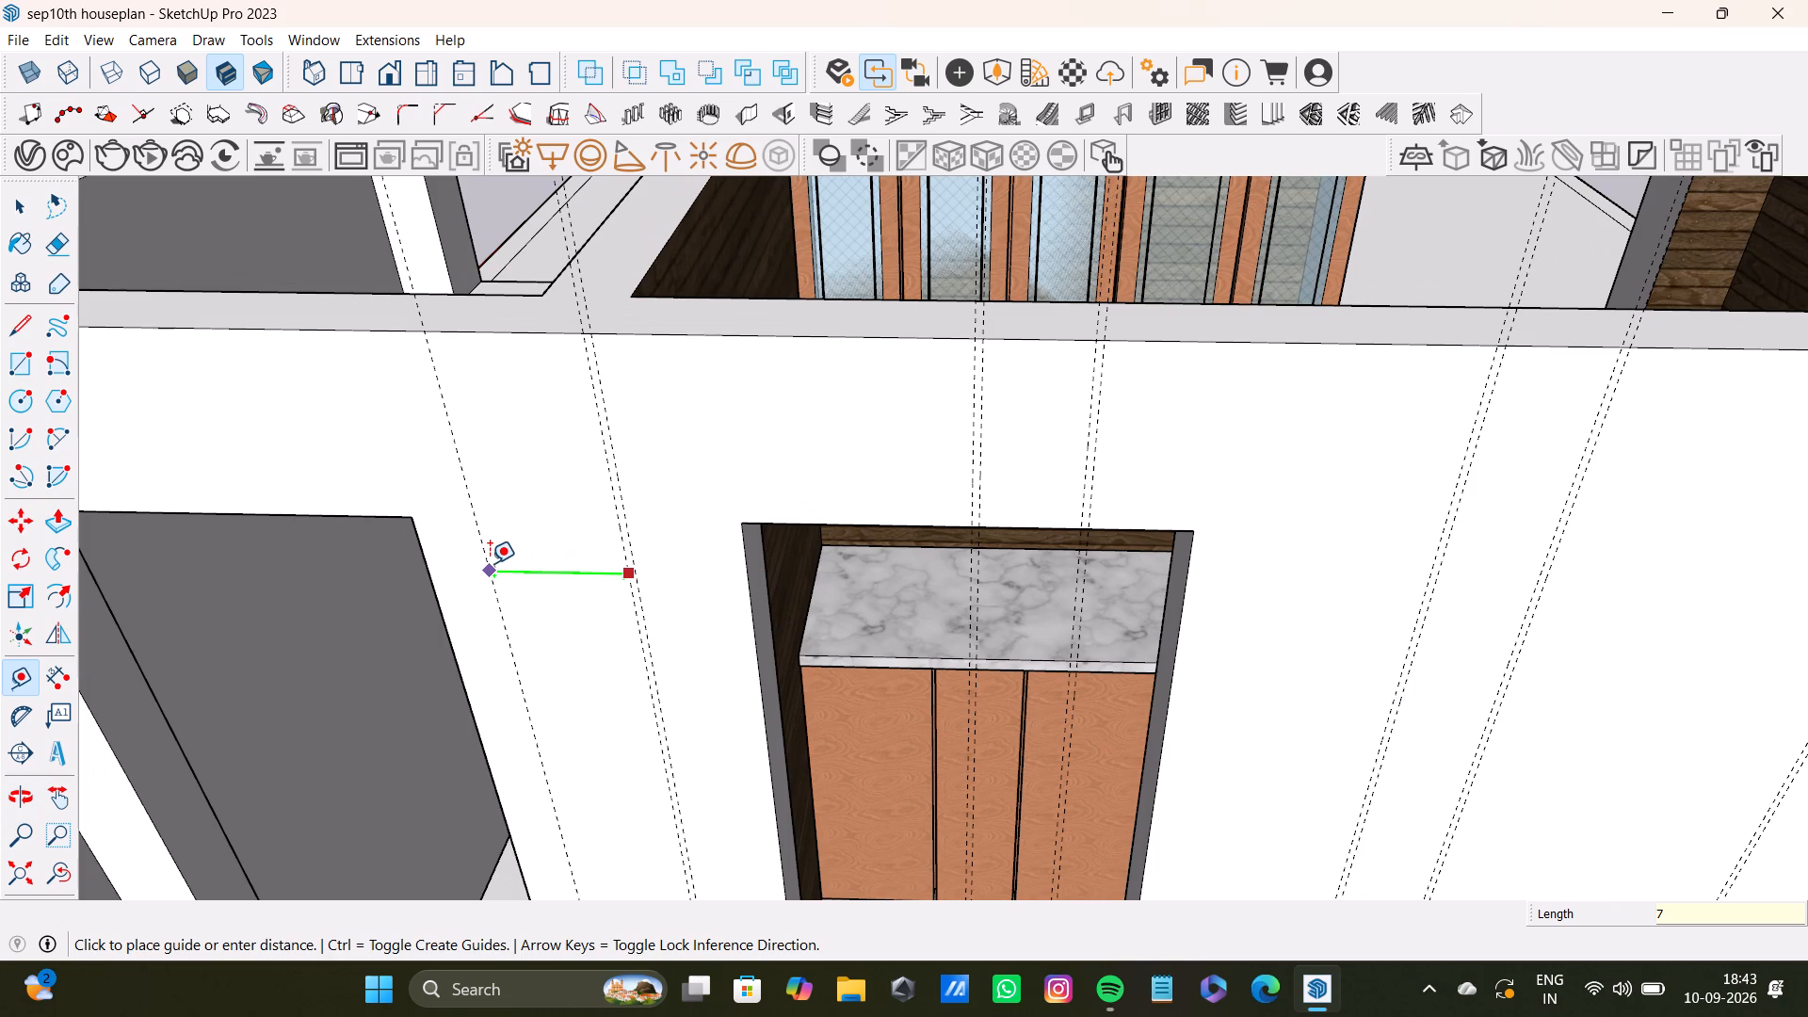
pyautogui.hotkey('shift', '"')
pyautogui.press('Return')
pyautogui.scroll(3, 525, 573)
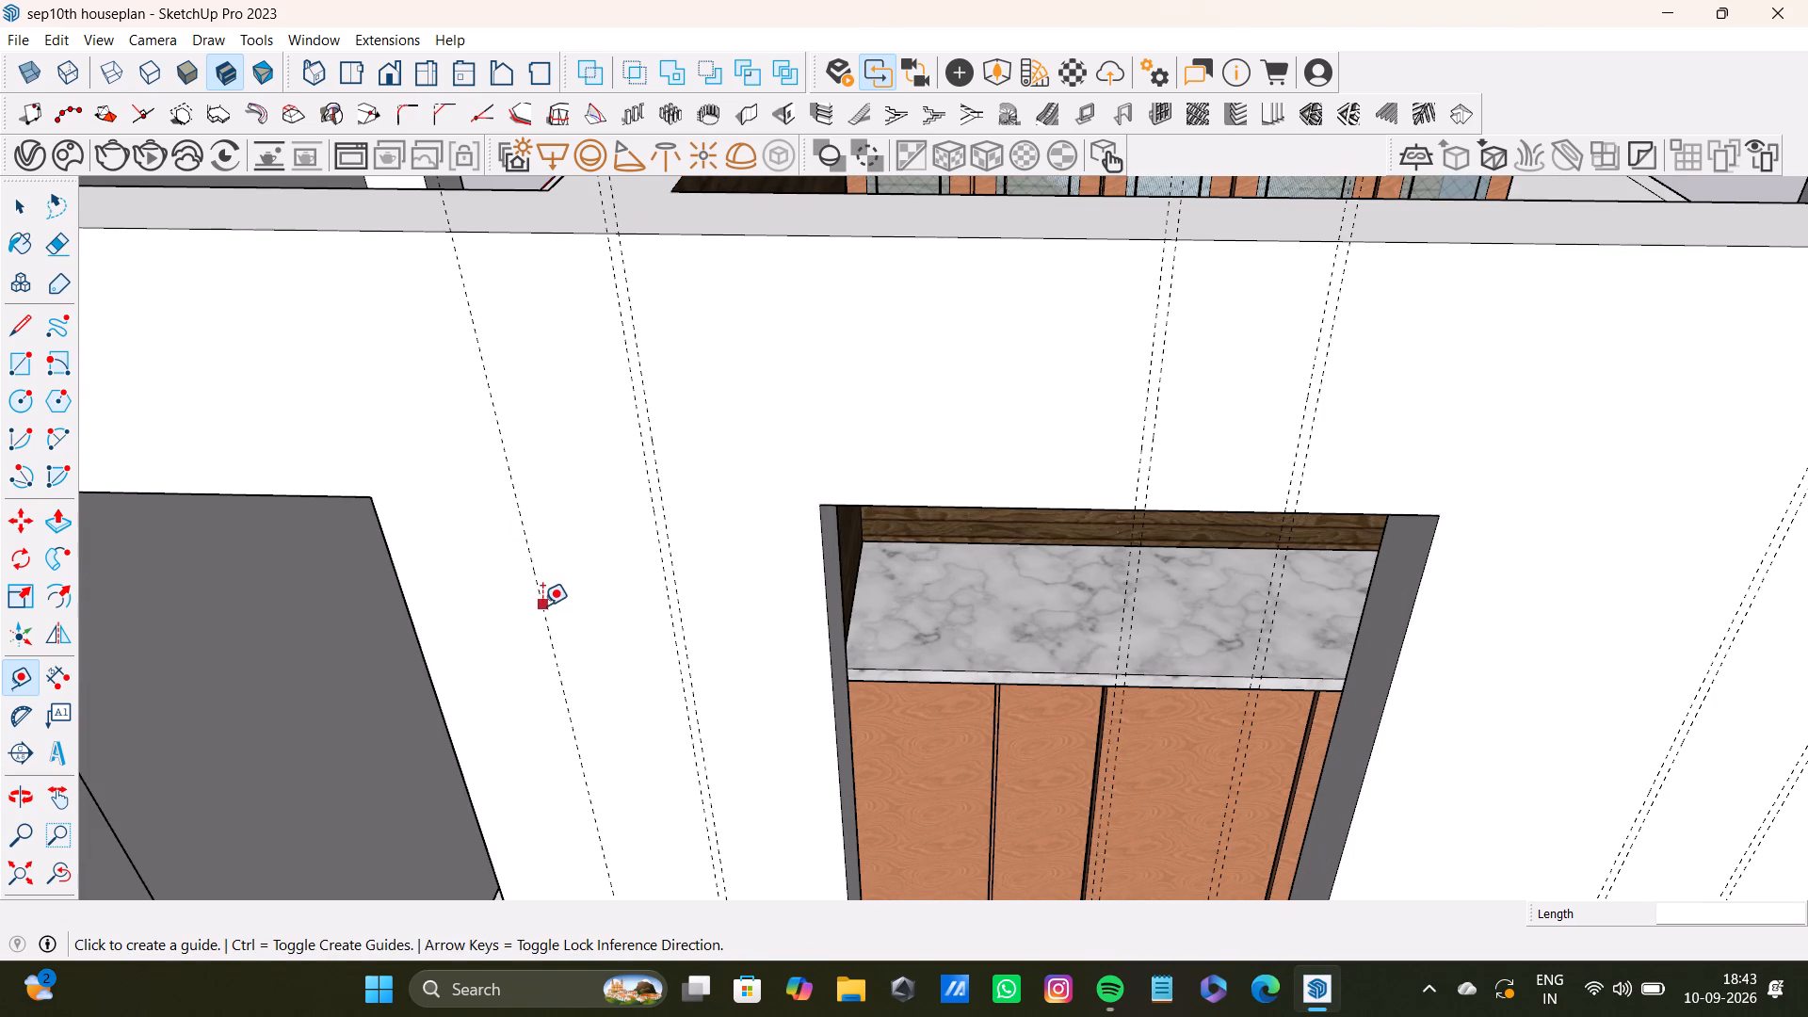
pyautogui.click(542, 605)
pyautogui.write('0.')
pyautogui.press('5')
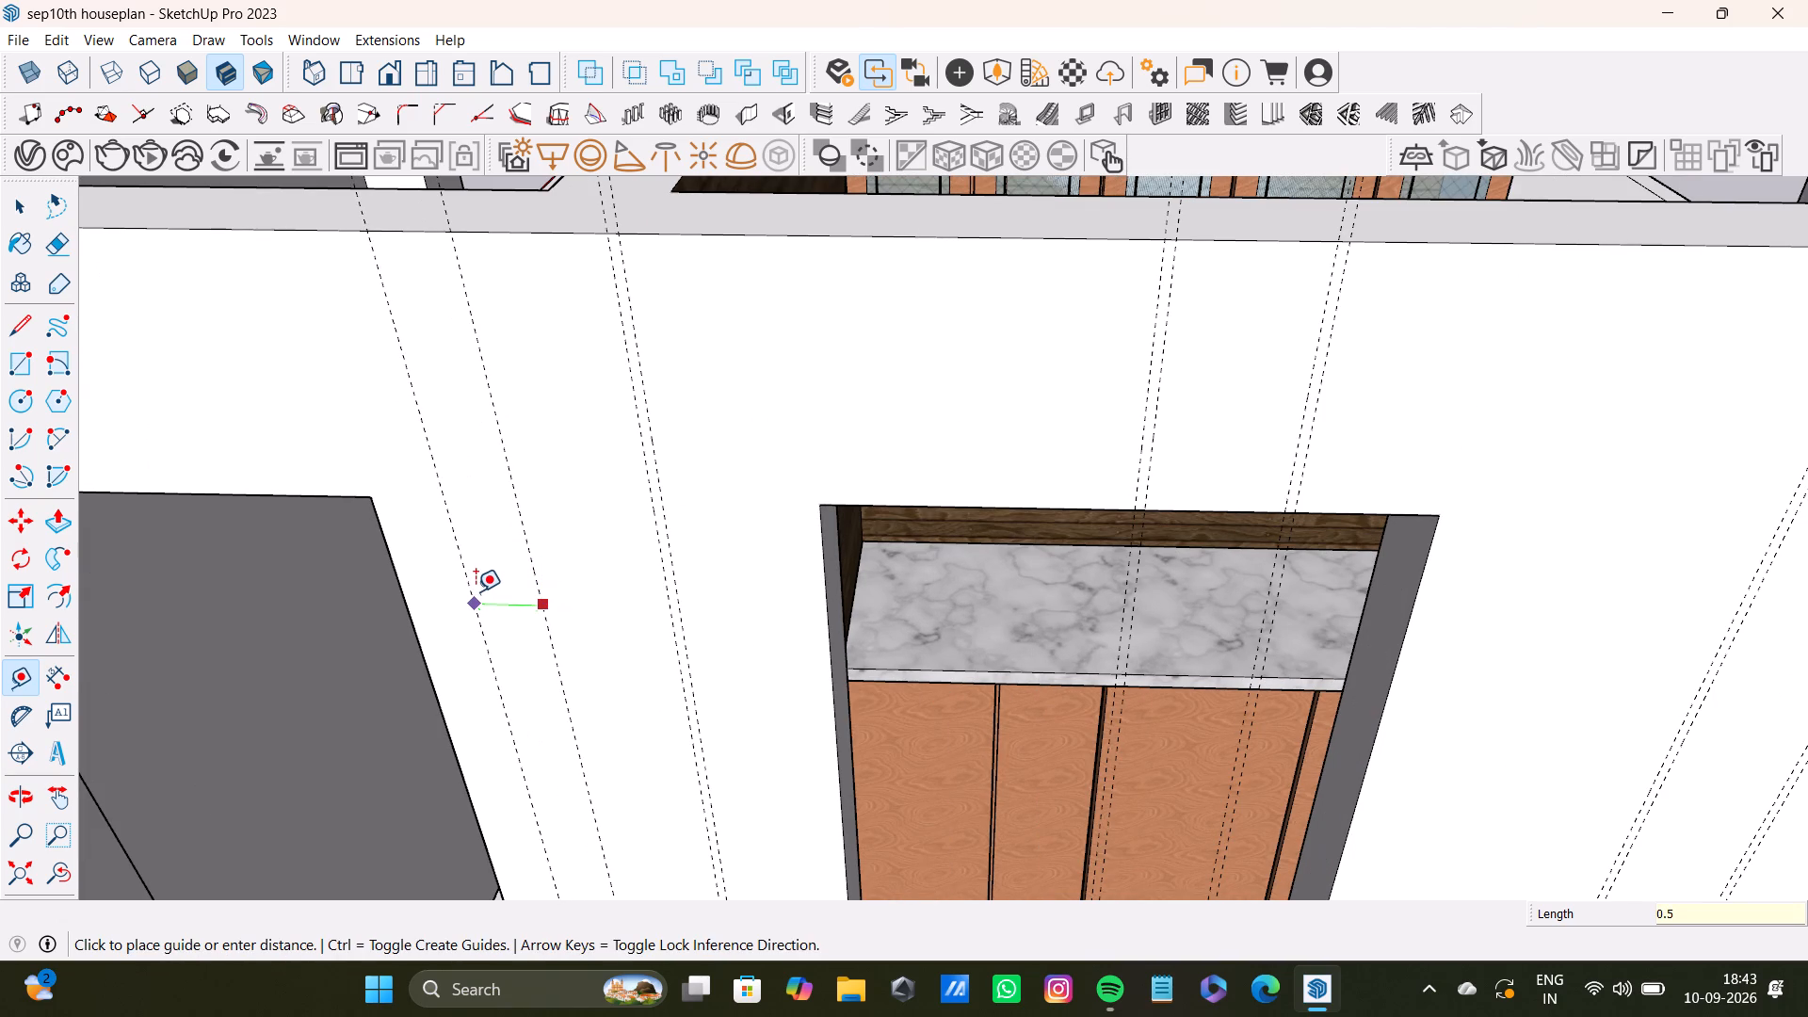
pyautogui.hotkey('shift', '"')
pyautogui.press('Return')
# Mark the fifth wide panel and its groove across the second doorway with guides 2' past the latest guide and a further 0.5".
pyautogui.scroll(-5, 489, 582)
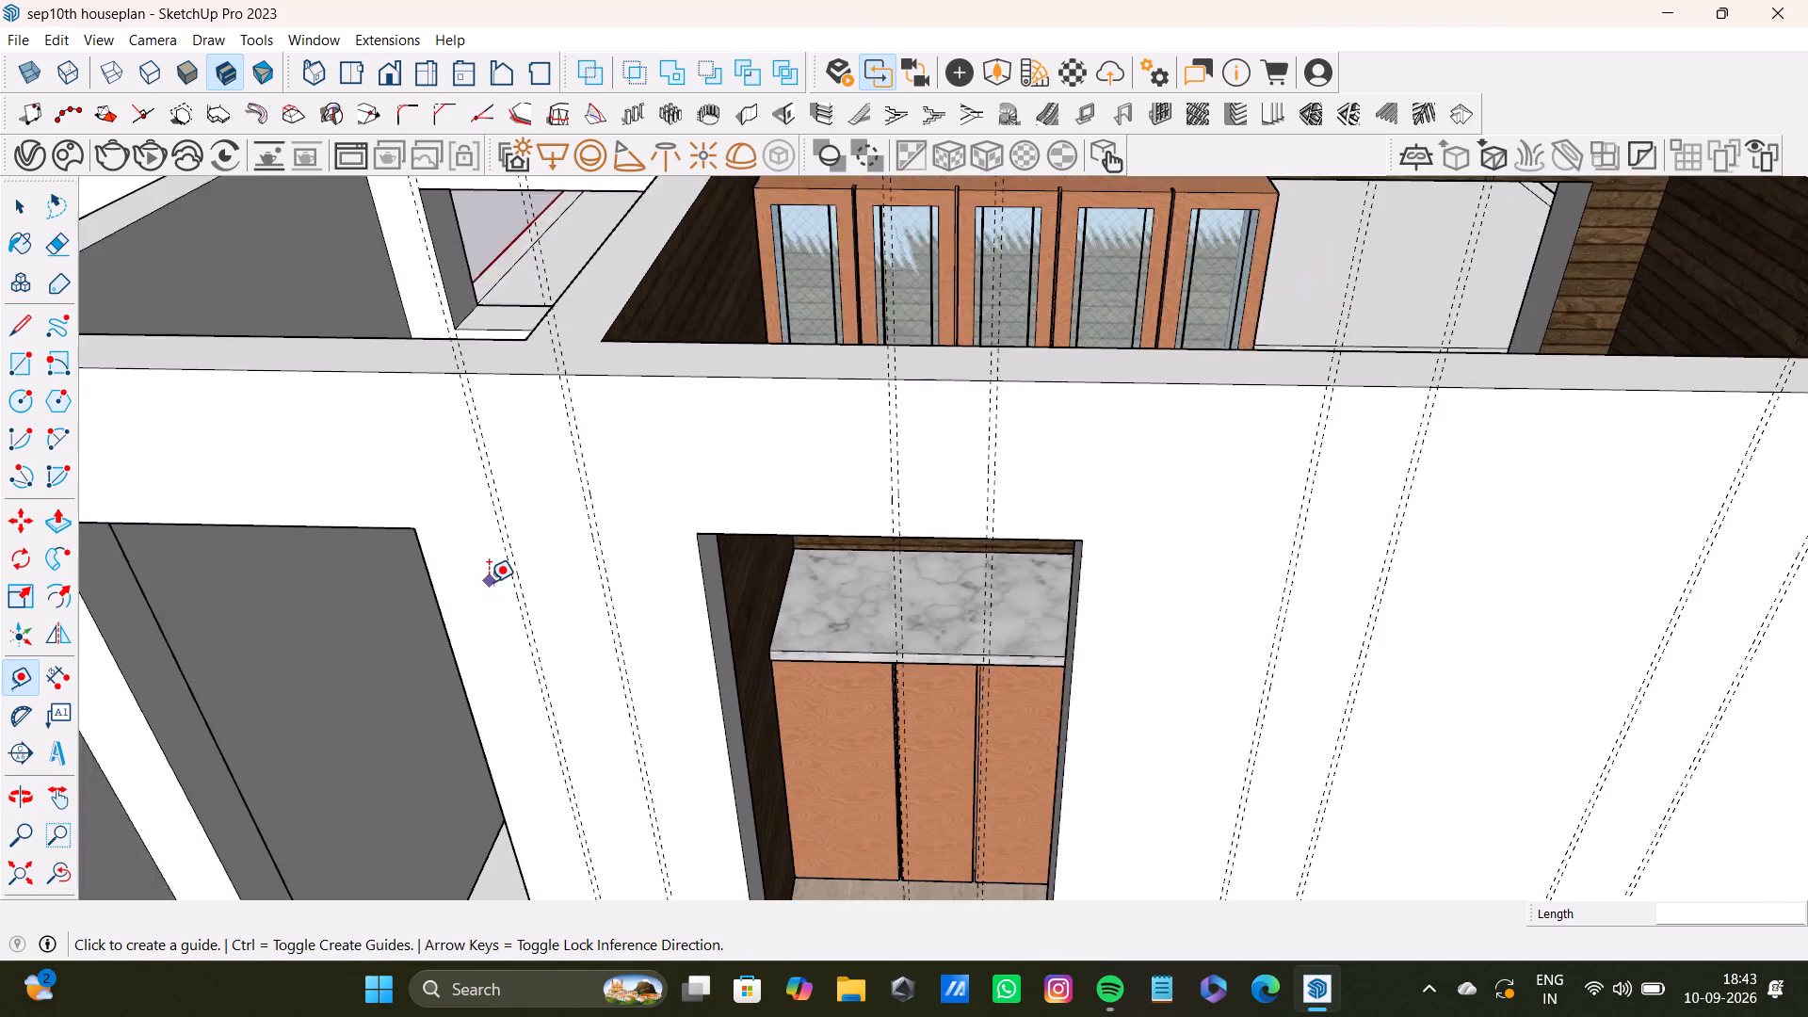
pyautogui.scroll(-4, 489, 582)
pyautogui.keyDown('shift'); pyautogui.moveTo(489, 582); pyautogui.dragTo(580, 573, button='middle'); pyautogui.keyUp('shift')
pyautogui.scroll(7, 613, 546)
pyautogui.scroll(4, 548, 441)
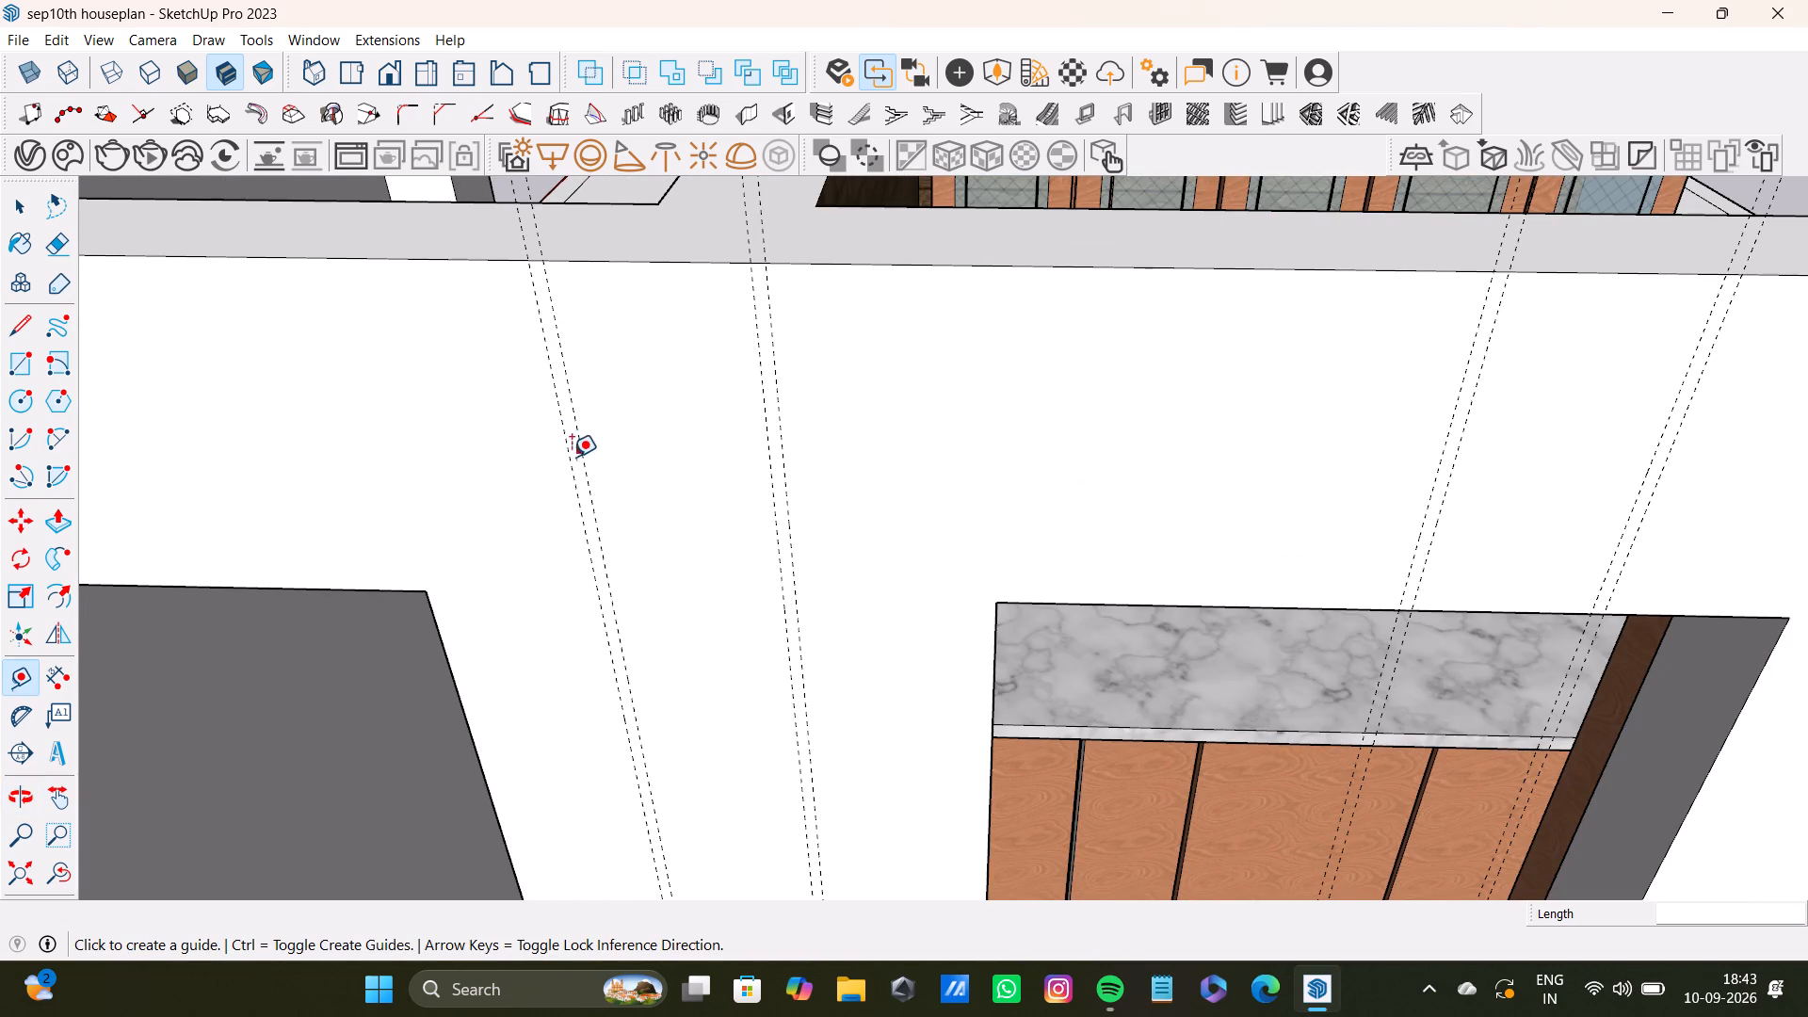
pyautogui.click(567, 467)
pyautogui.scroll(-5, 332, 494)
pyautogui.keyDown('shift'); pyautogui.moveTo(256, 496); pyautogui.dragTo(717, 552, button='middle'); pyautogui.keyUp('shift')
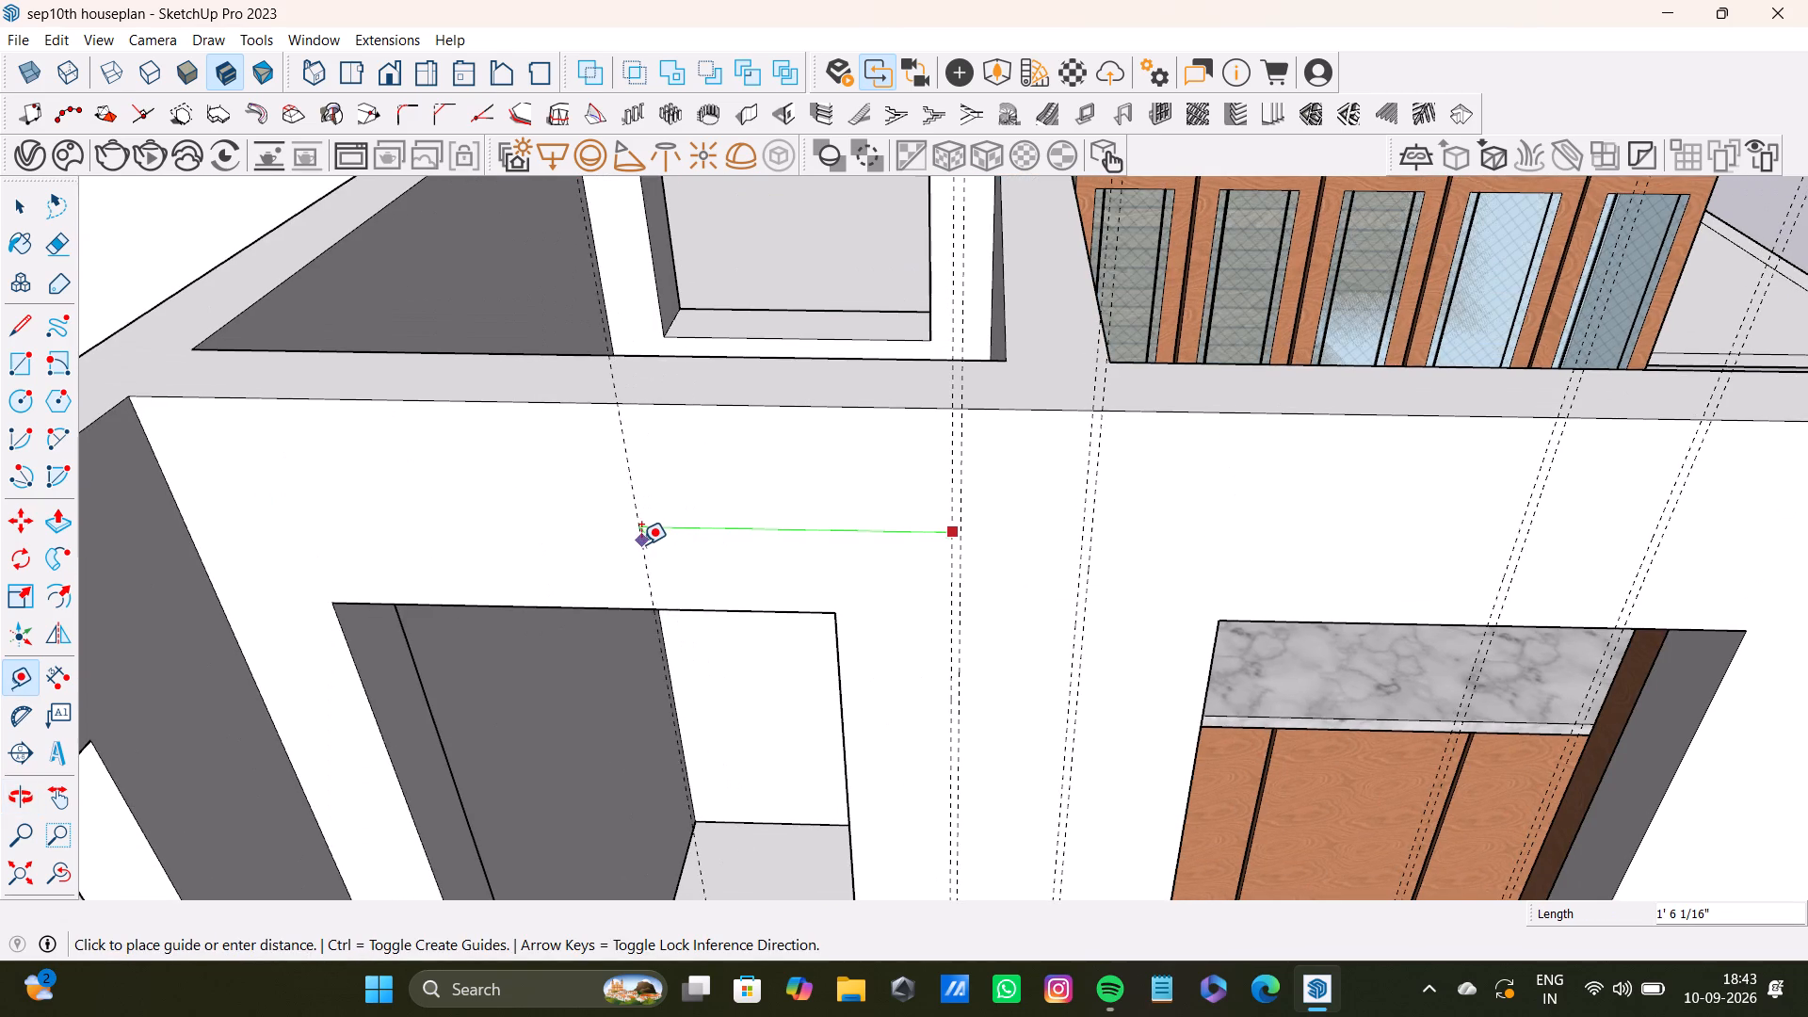
pyautogui.write("2'")
pyautogui.press('Return')
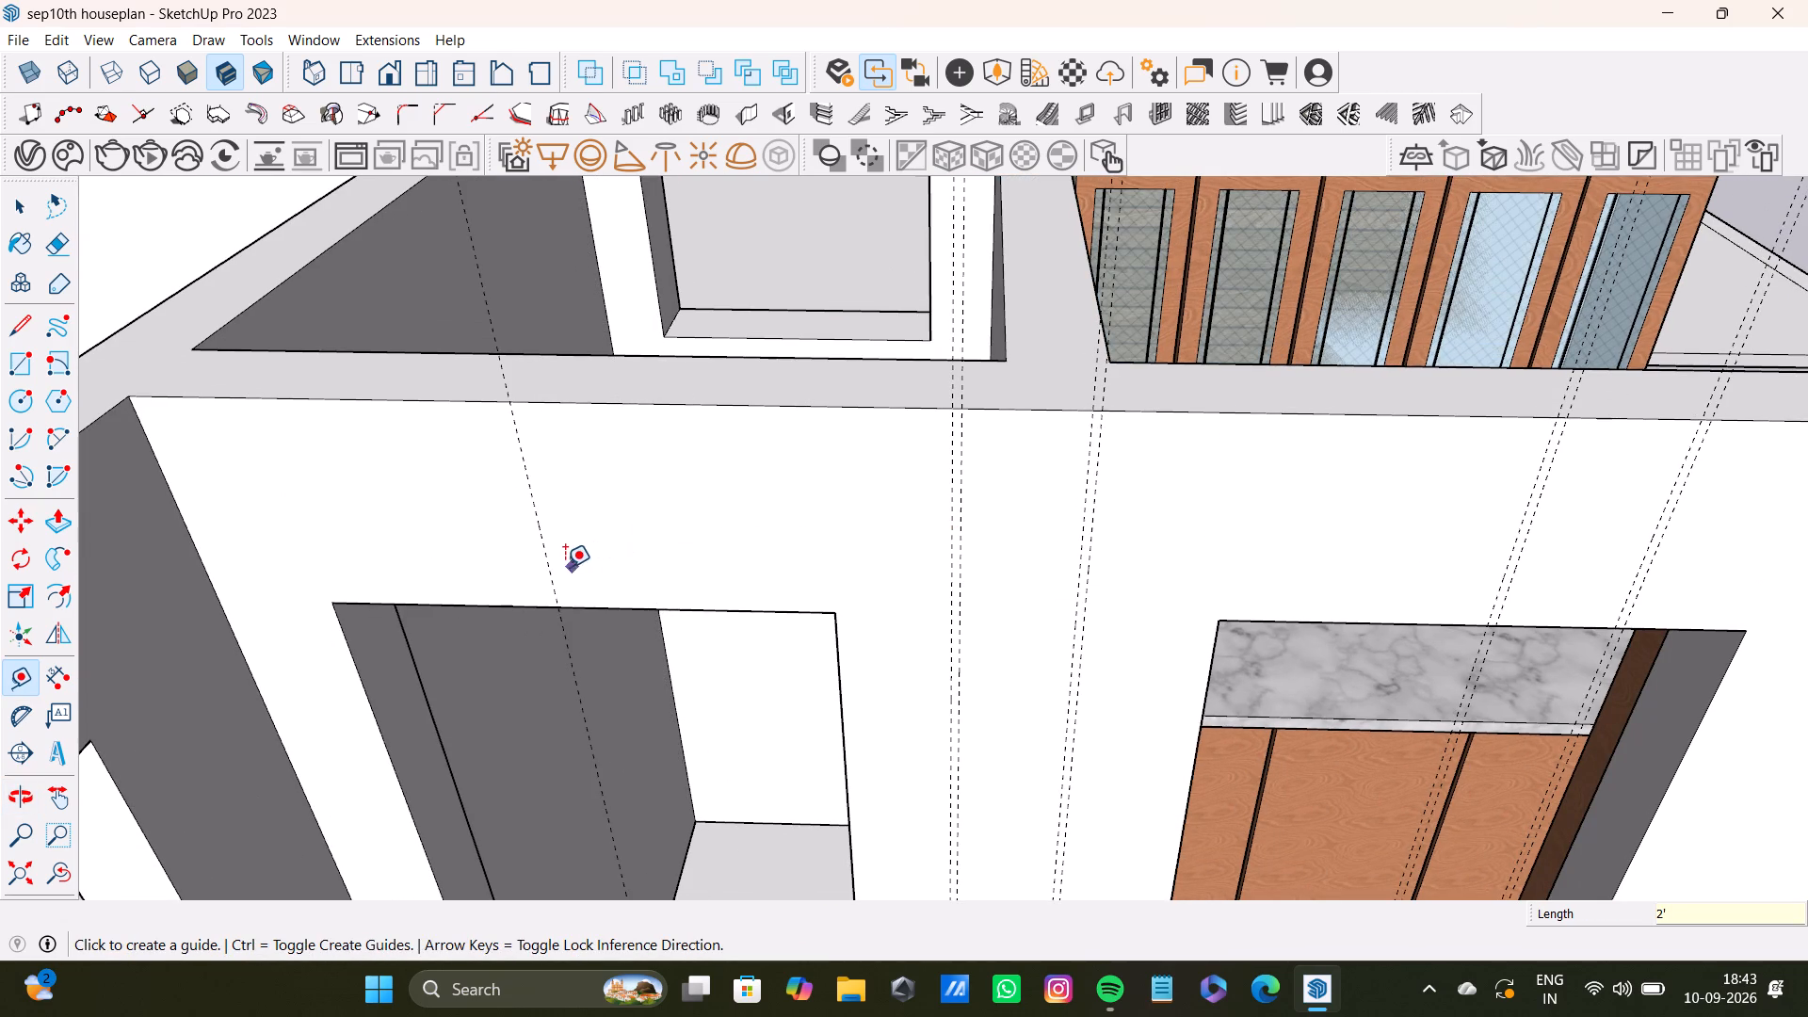
pyautogui.moveTo(551, 573); pyautogui.dragTo(525, 574)
pyautogui.write('0.5"')
pyautogui.press('Return')
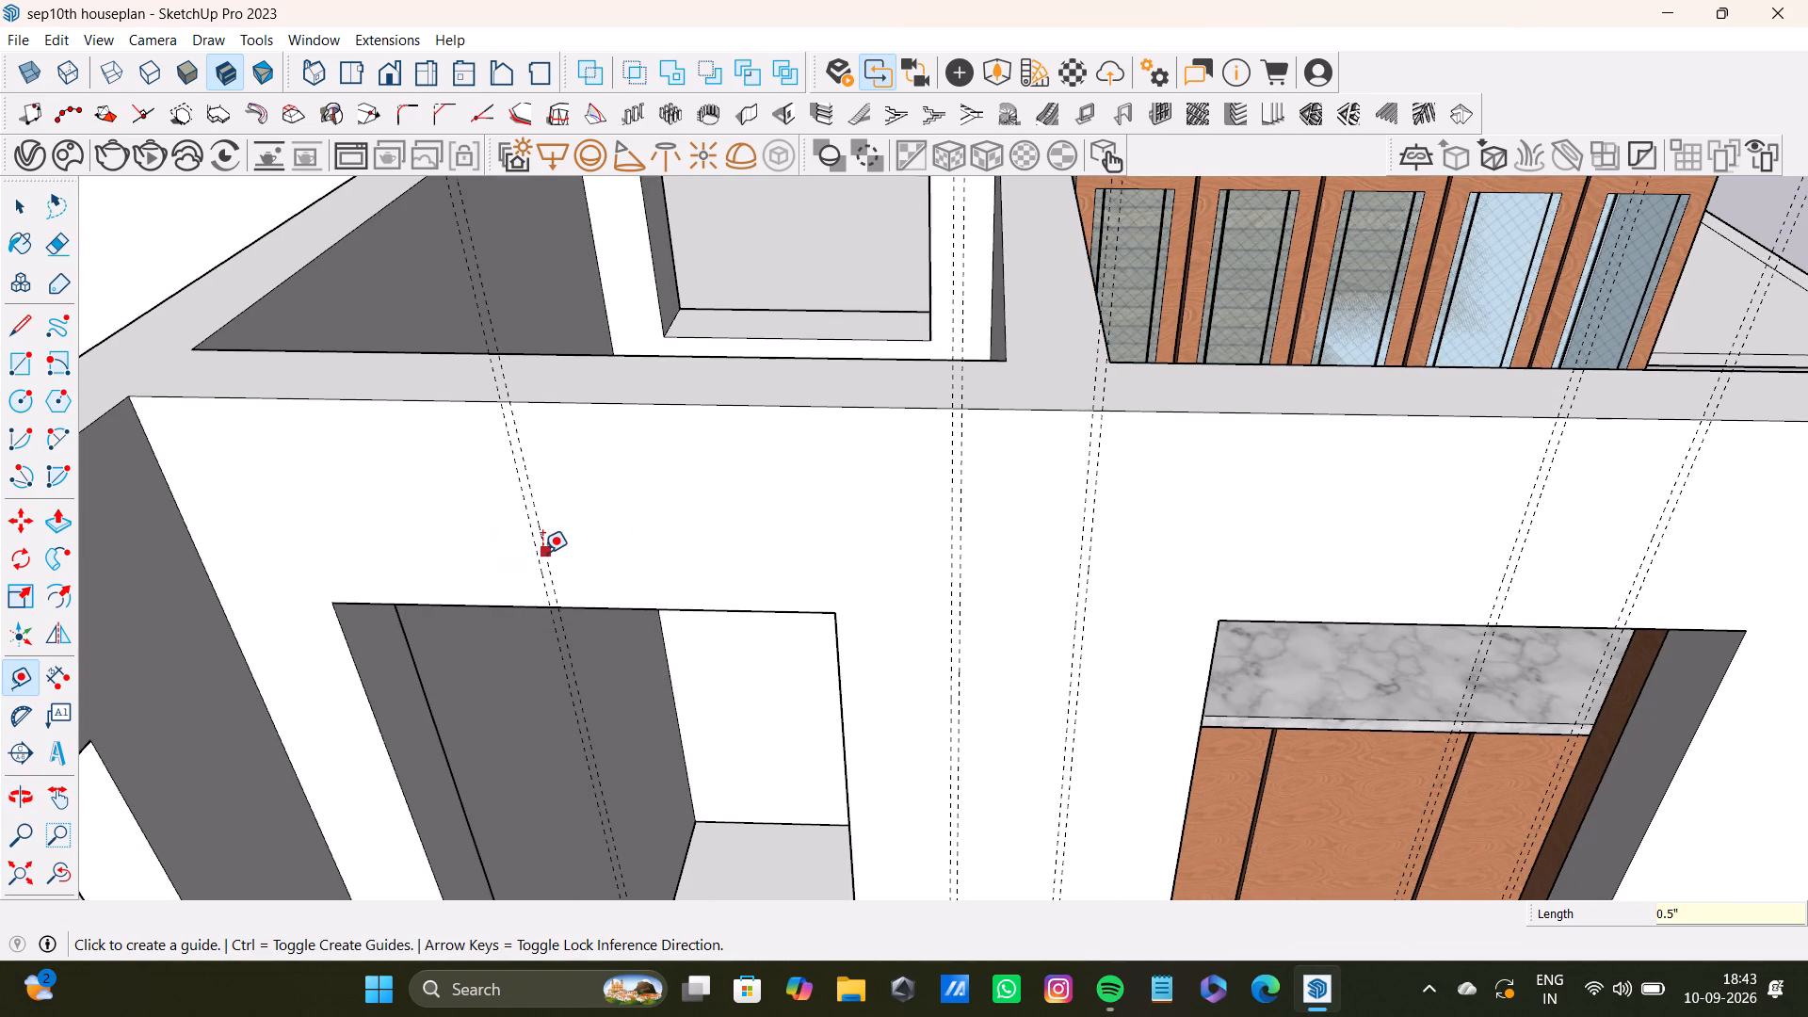
# Mark the fifth narrow panel and its groove across the second doorway with guides 7" past the latest guide and a further 0.5".
pyautogui.scroll(6, 542, 553)
pyautogui.click(535, 557)
pyautogui.scroll(-8, 339, 546)
pyautogui.keyDown('shift'); pyautogui.moveTo(342, 544); pyautogui.dragTo(560, 544, button='middle'); pyautogui.keyUp('shift')
pyautogui.write('7"')
pyautogui.press('Return')
pyautogui.click(547, 553)
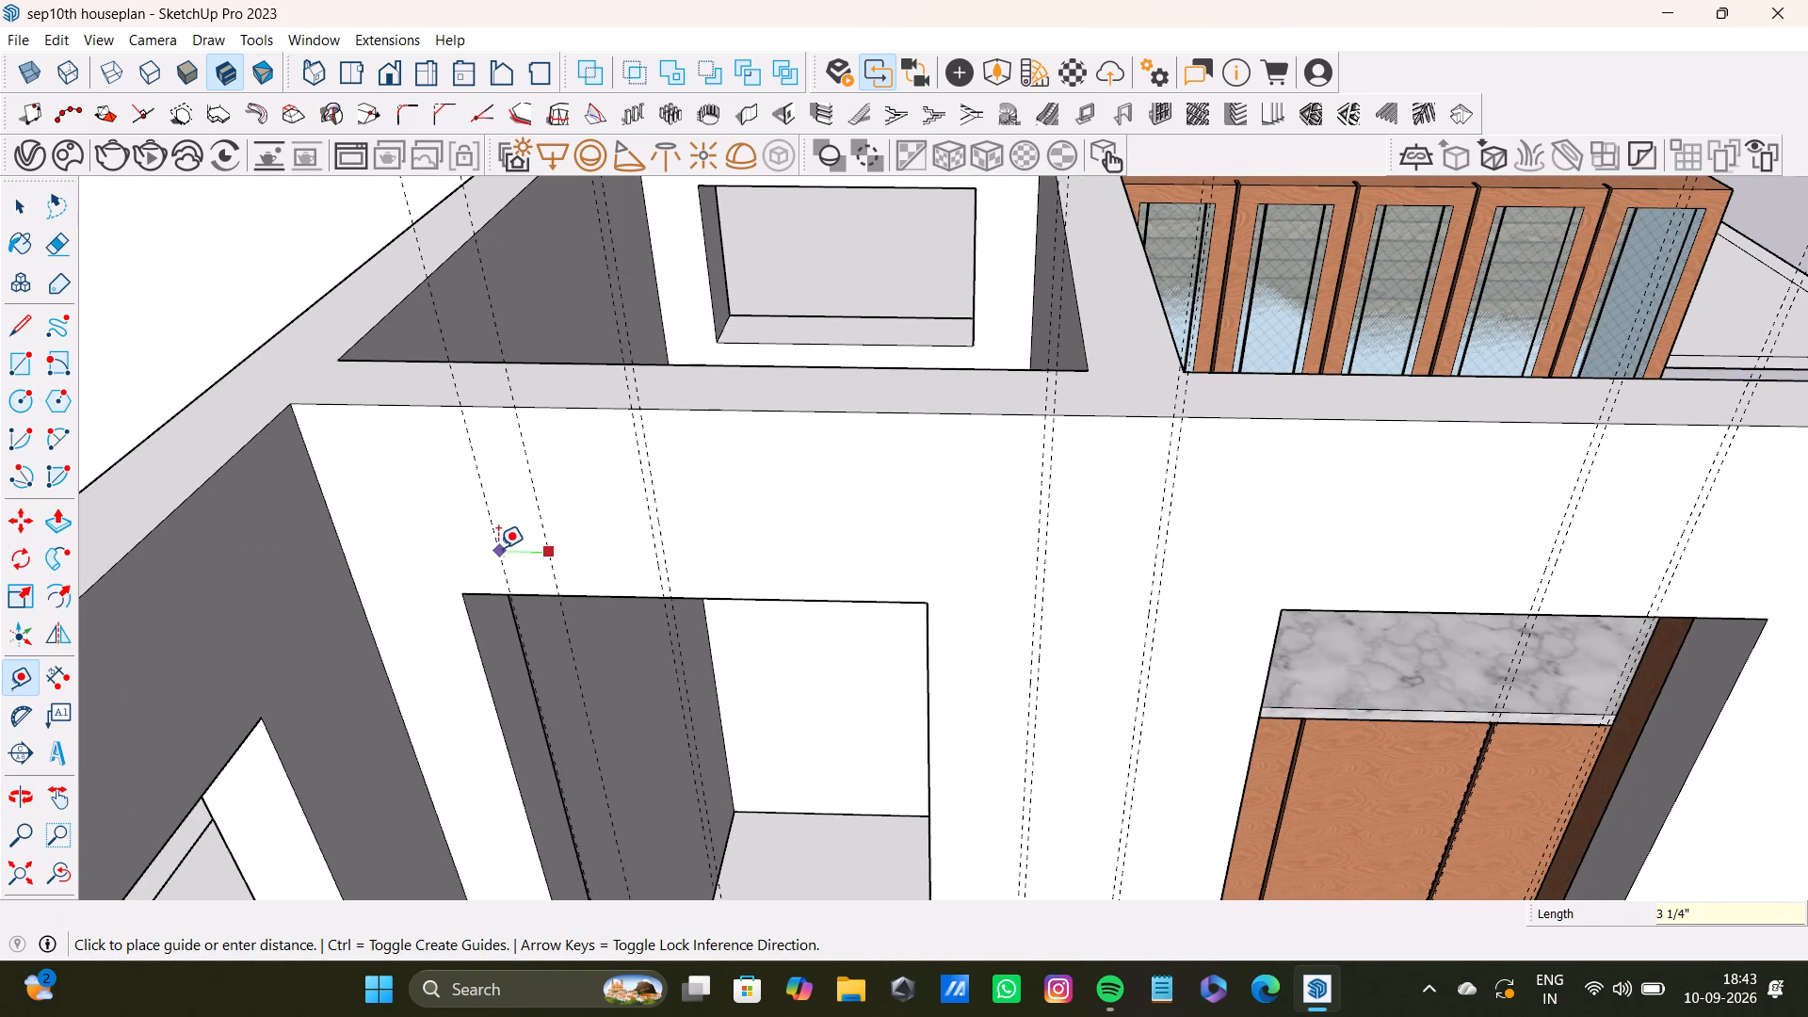
pyautogui.write('0.')
pyautogui.write('5"')
pyautogui.press('Return')
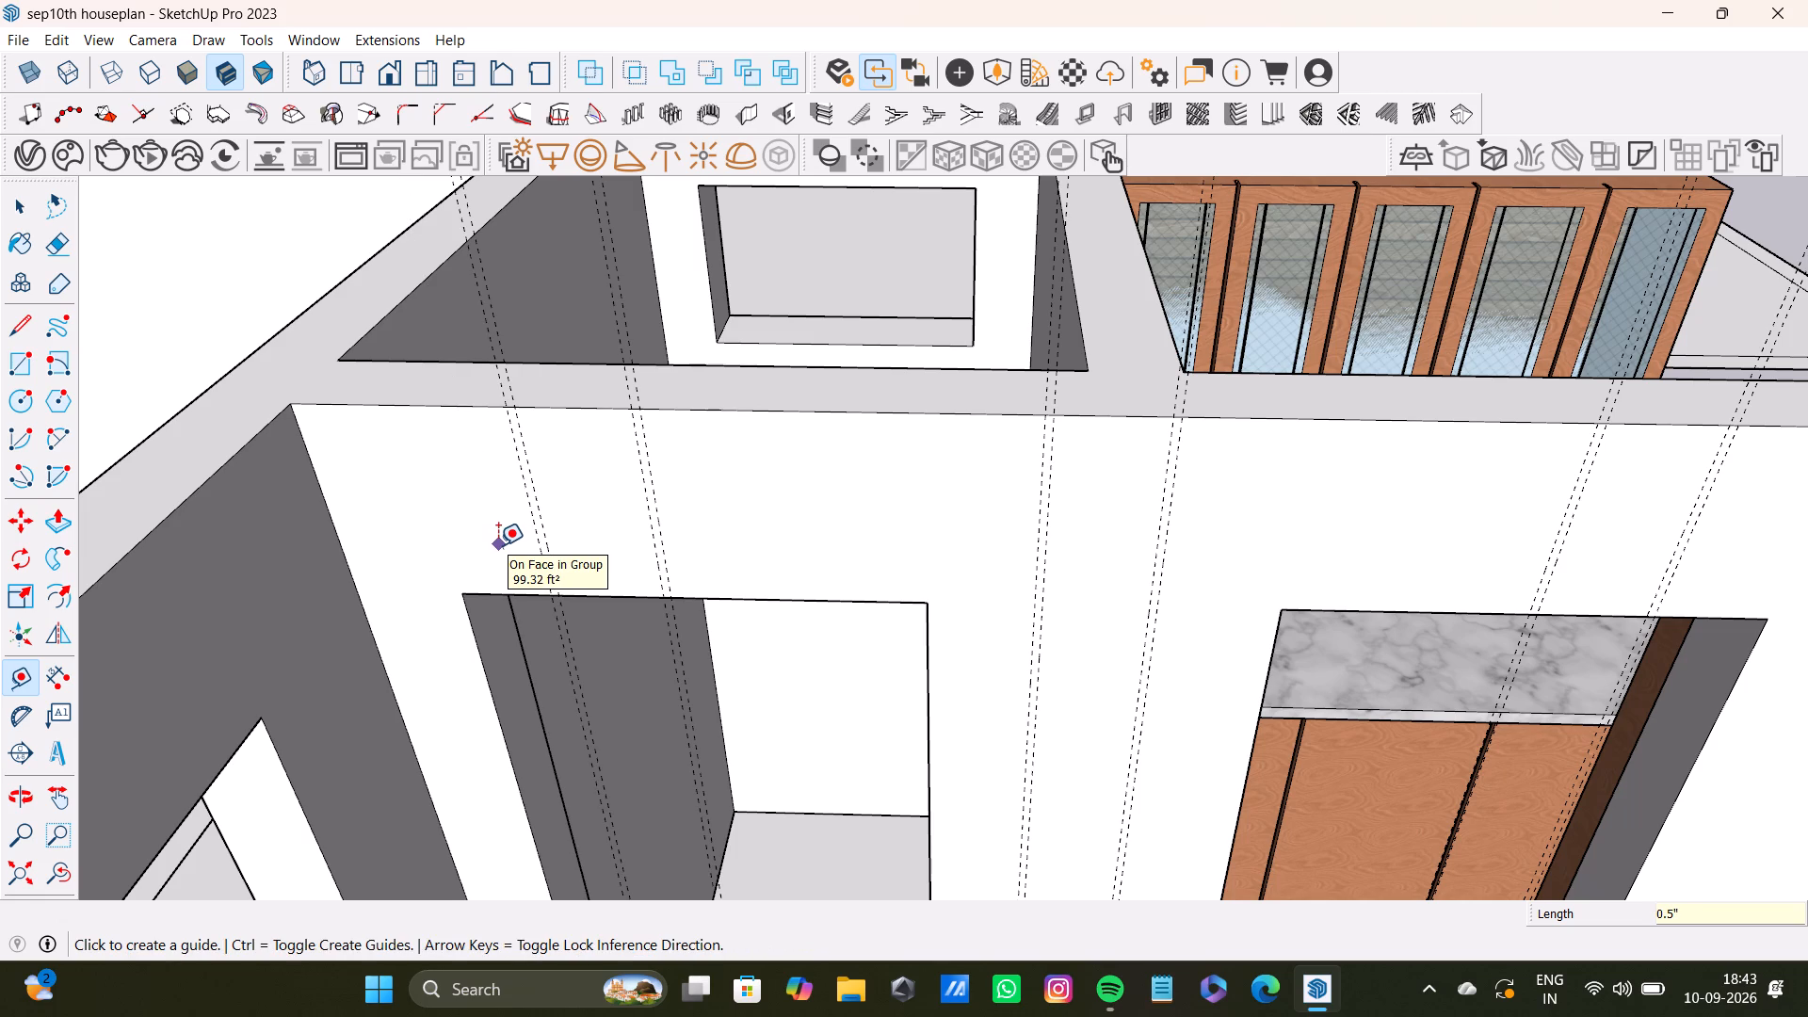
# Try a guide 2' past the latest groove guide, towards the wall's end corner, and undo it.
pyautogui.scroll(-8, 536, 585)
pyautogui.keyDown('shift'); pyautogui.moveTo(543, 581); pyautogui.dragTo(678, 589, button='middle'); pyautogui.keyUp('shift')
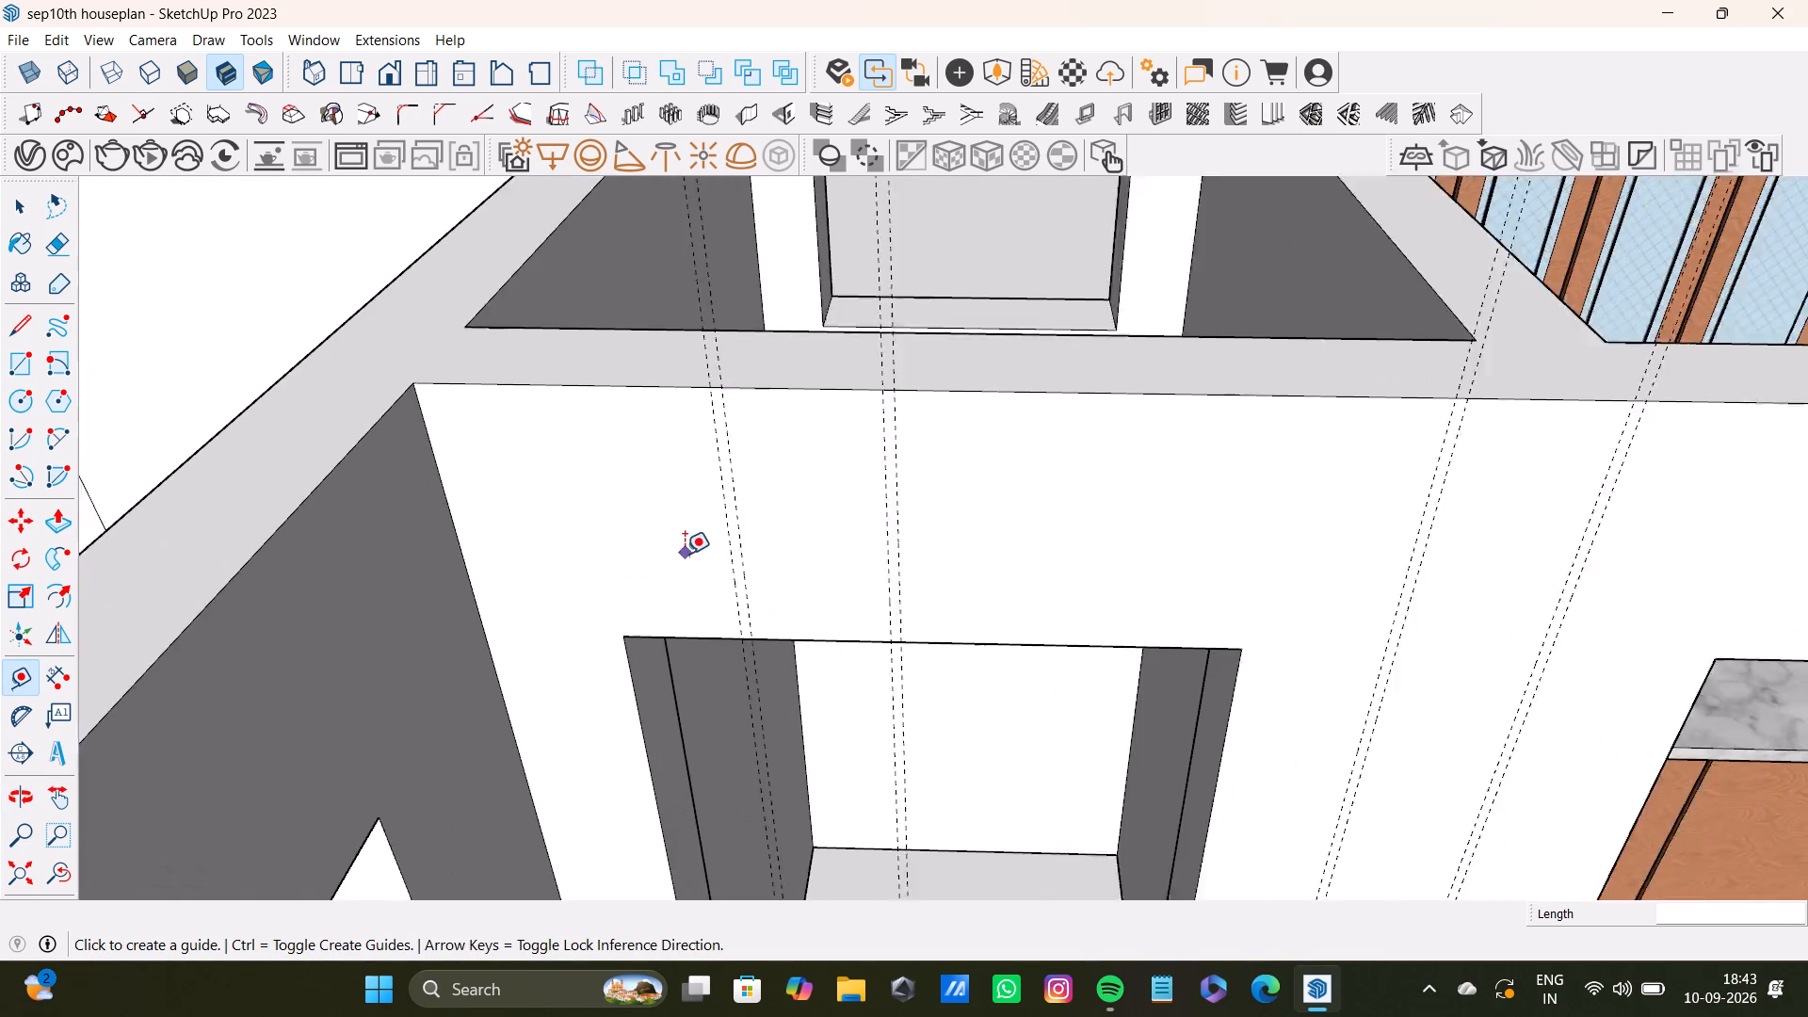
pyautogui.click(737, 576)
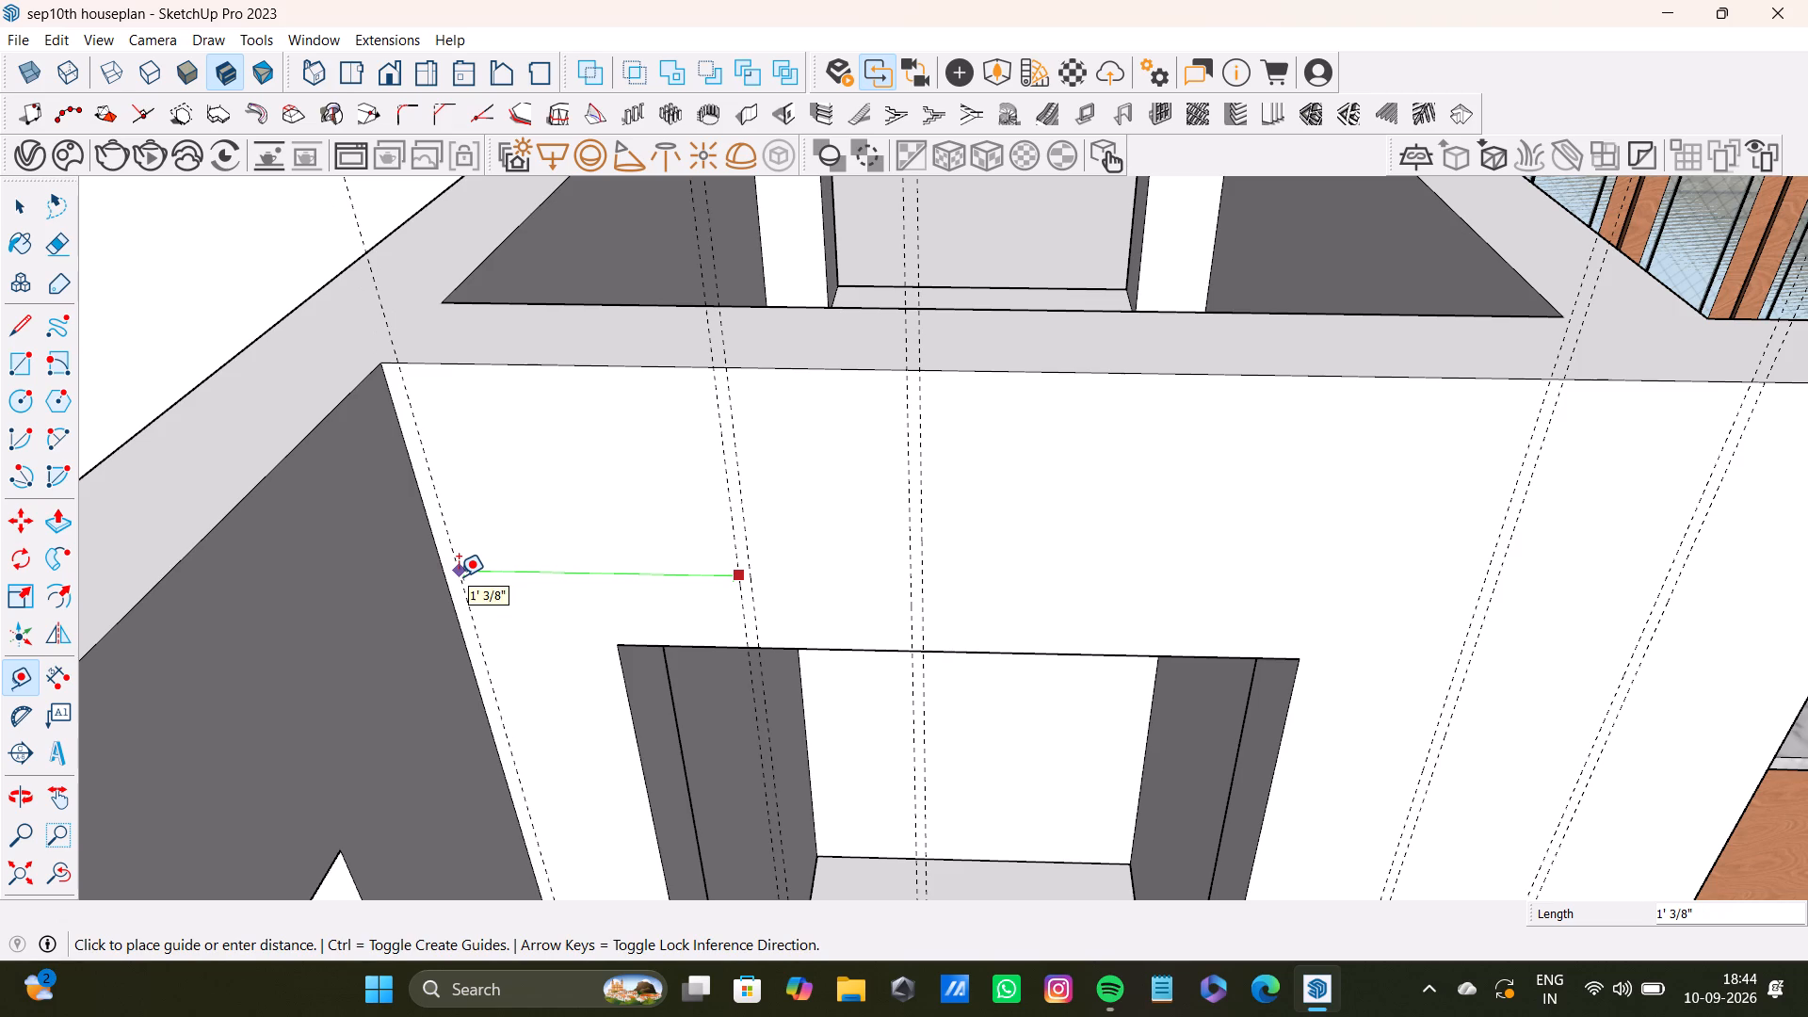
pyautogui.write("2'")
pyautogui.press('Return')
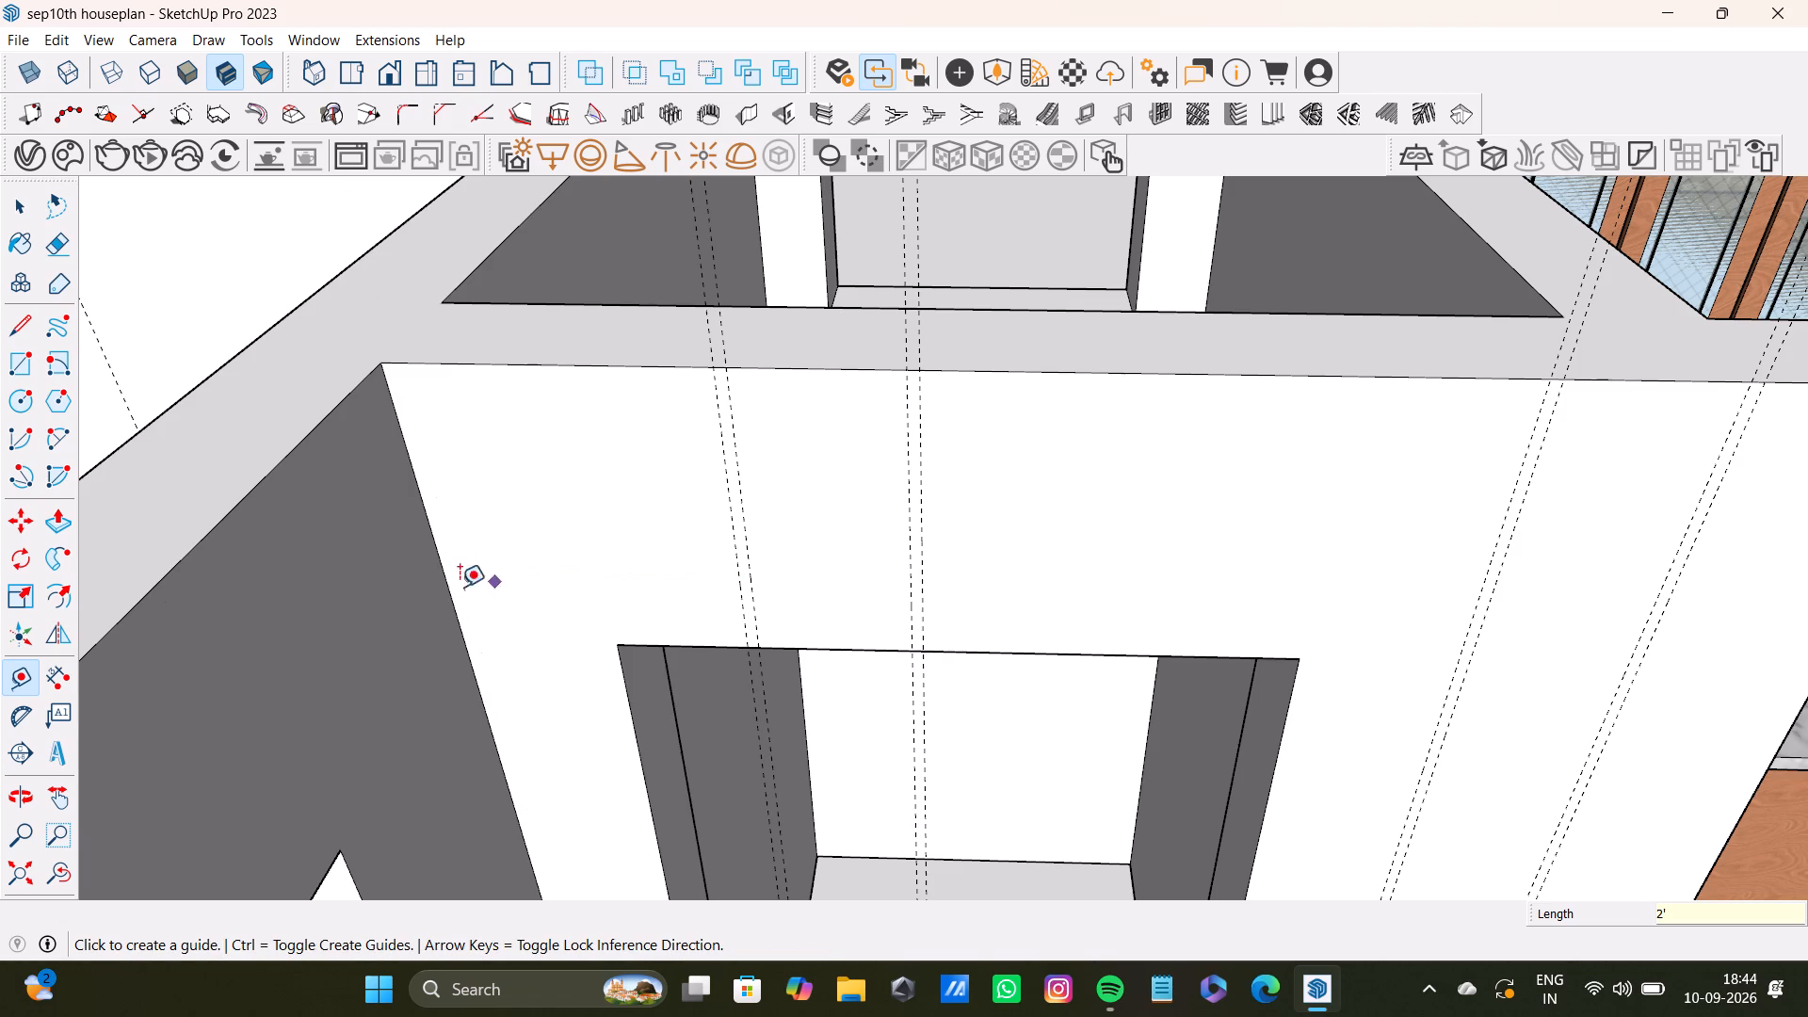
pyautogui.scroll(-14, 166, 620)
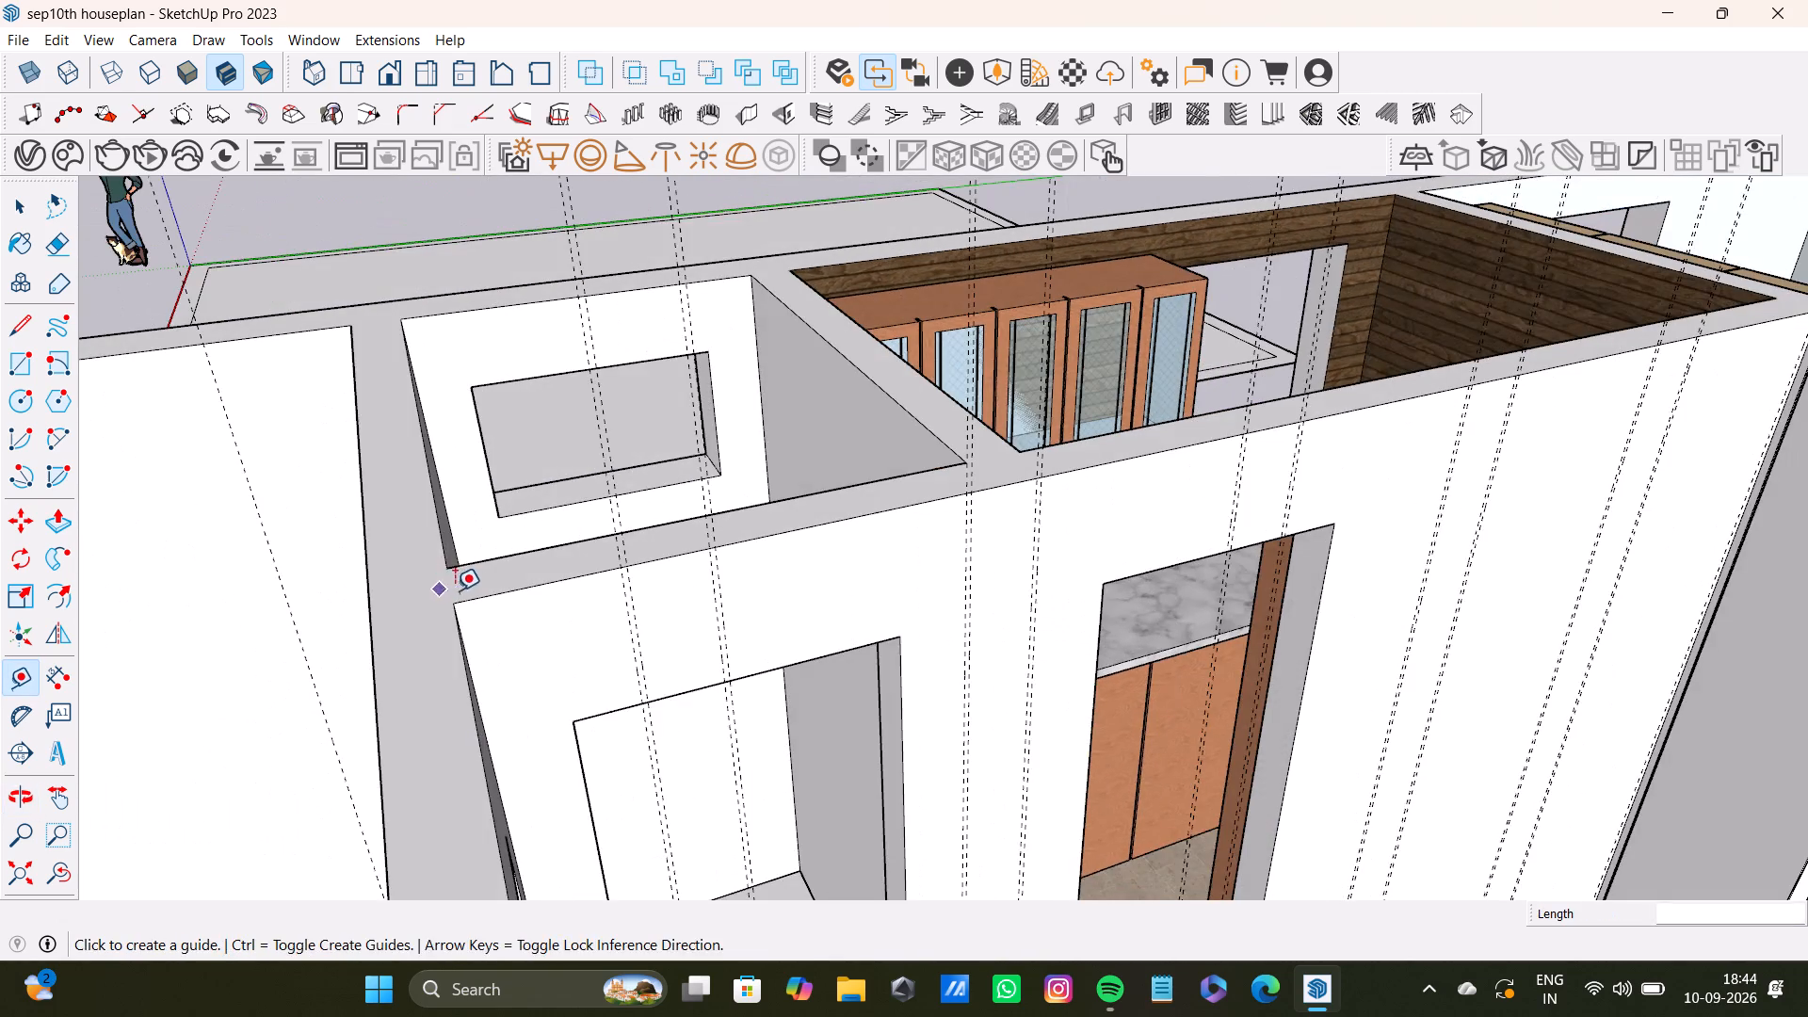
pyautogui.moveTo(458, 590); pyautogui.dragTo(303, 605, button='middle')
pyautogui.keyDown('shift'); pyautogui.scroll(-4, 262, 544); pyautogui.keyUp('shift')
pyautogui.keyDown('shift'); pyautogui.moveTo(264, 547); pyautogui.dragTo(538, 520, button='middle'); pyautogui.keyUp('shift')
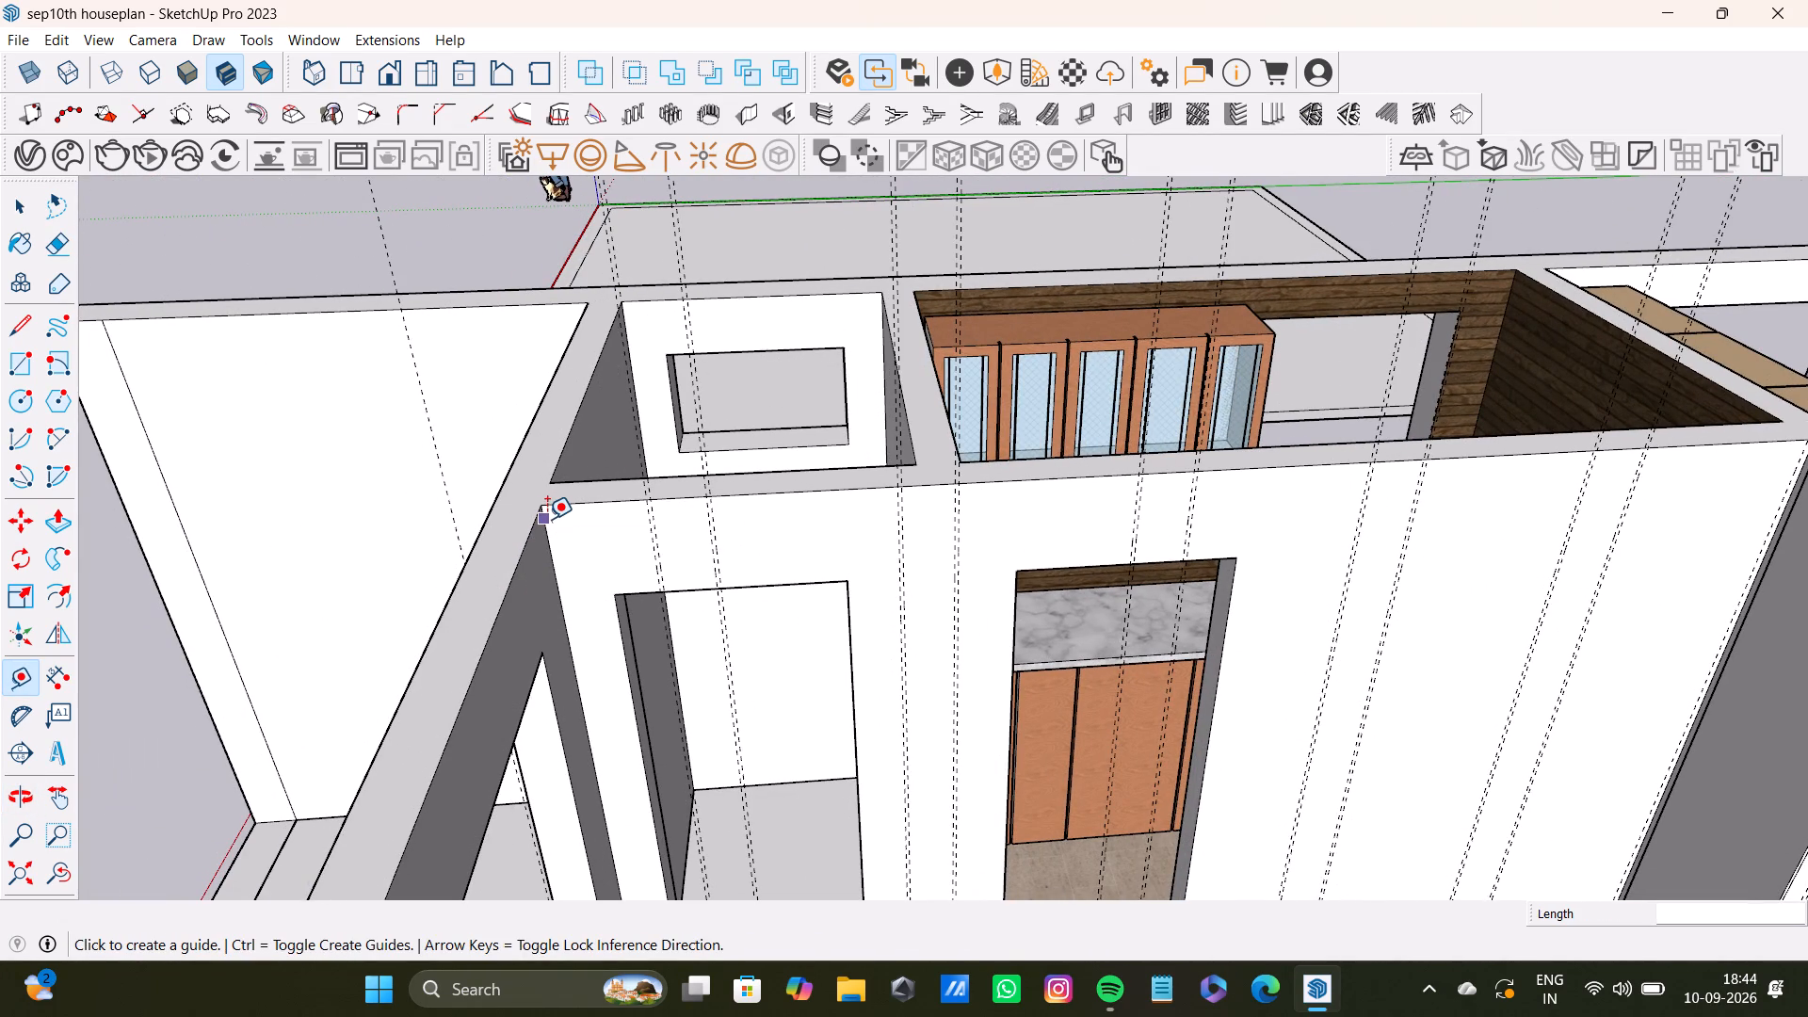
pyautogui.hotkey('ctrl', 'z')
# Place a parallel guide from the last groove guide, just inside the wall's end corner beyond the second doorway.
pyautogui.scroll(8, 587, 650)
pyautogui.moveTo(604, 626); pyautogui.dragTo(509, 653, button='middle')
pyautogui.scroll(6, 536, 575)
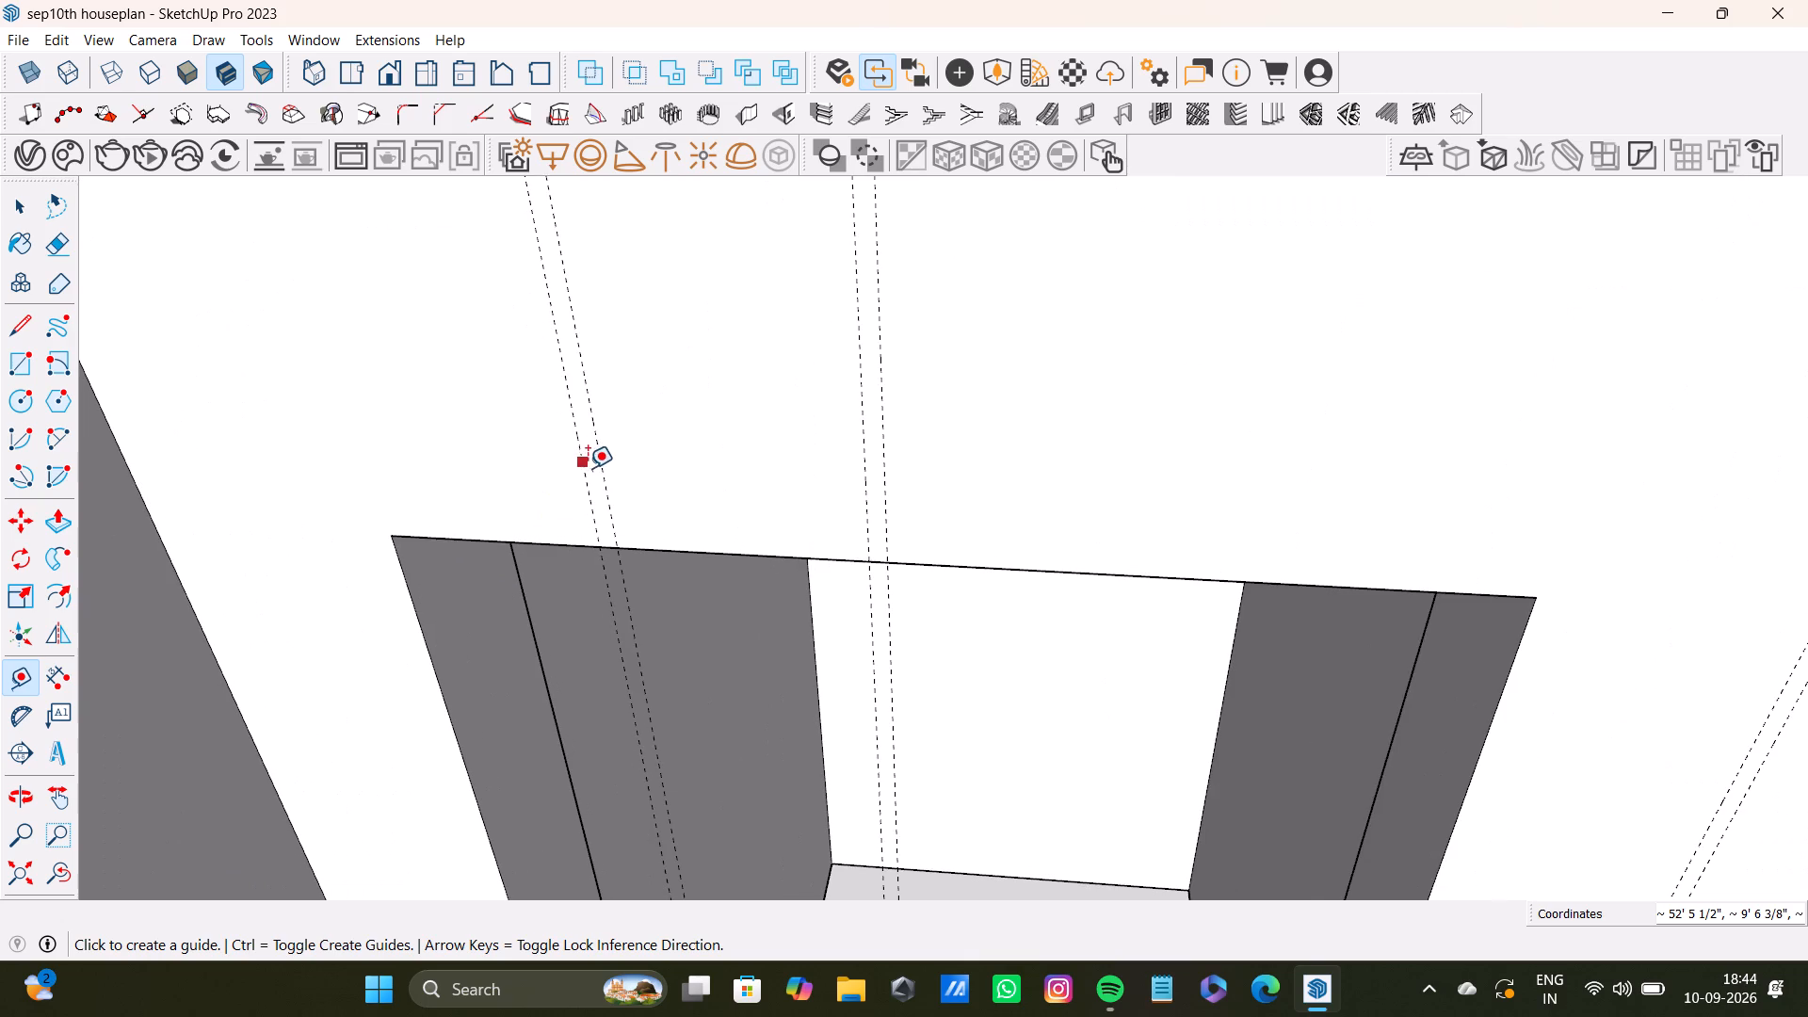
pyautogui.click(583, 479)
pyautogui.scroll(-5, 328, 483)
pyautogui.keyDown('shift'); pyautogui.moveTo(272, 485); pyautogui.dragTo(345, 476, button='middle'); pyautogui.keyUp('shift')
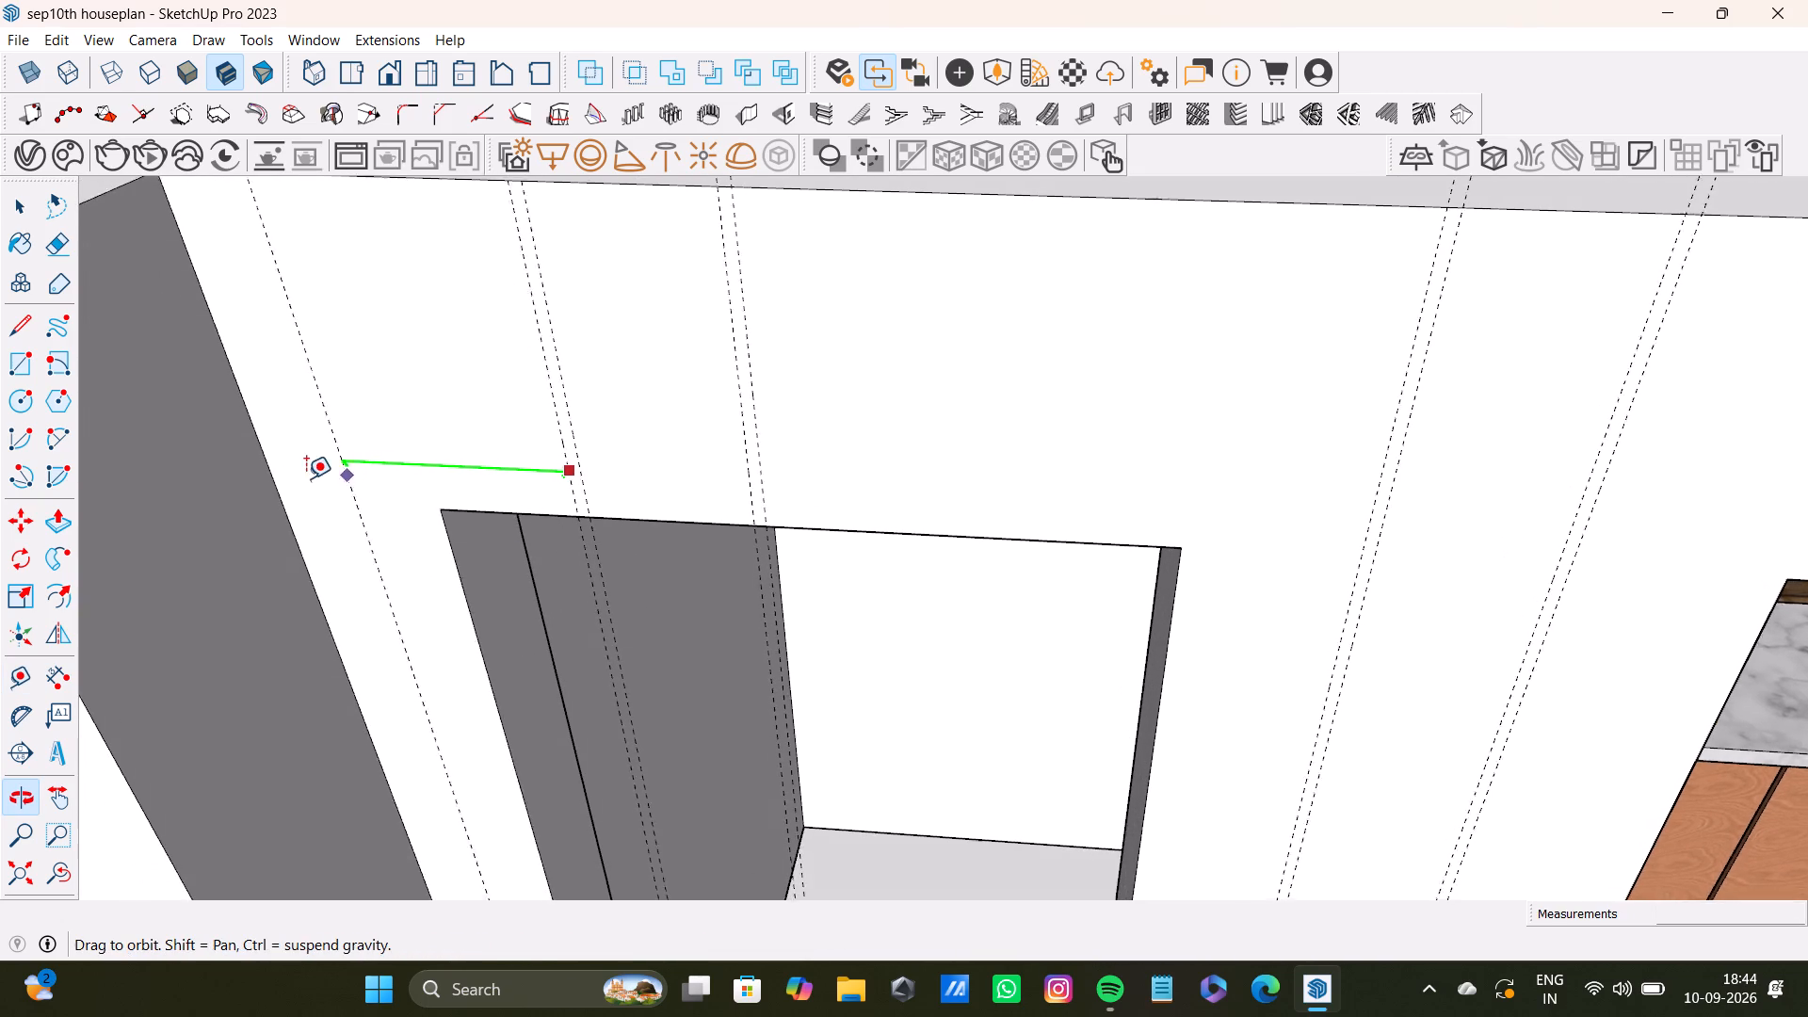
pyautogui.click(291, 484)
pyautogui.scroll(-4, 291, 484)
pyautogui.keyDown('shift'); pyautogui.moveTo(292, 484); pyautogui.dragTo(457, 508, button='middle'); pyautogui.keyUp('shift')
pyautogui.scroll(10, 428, 485)
pyautogui.scroll(-14, 447, 437)
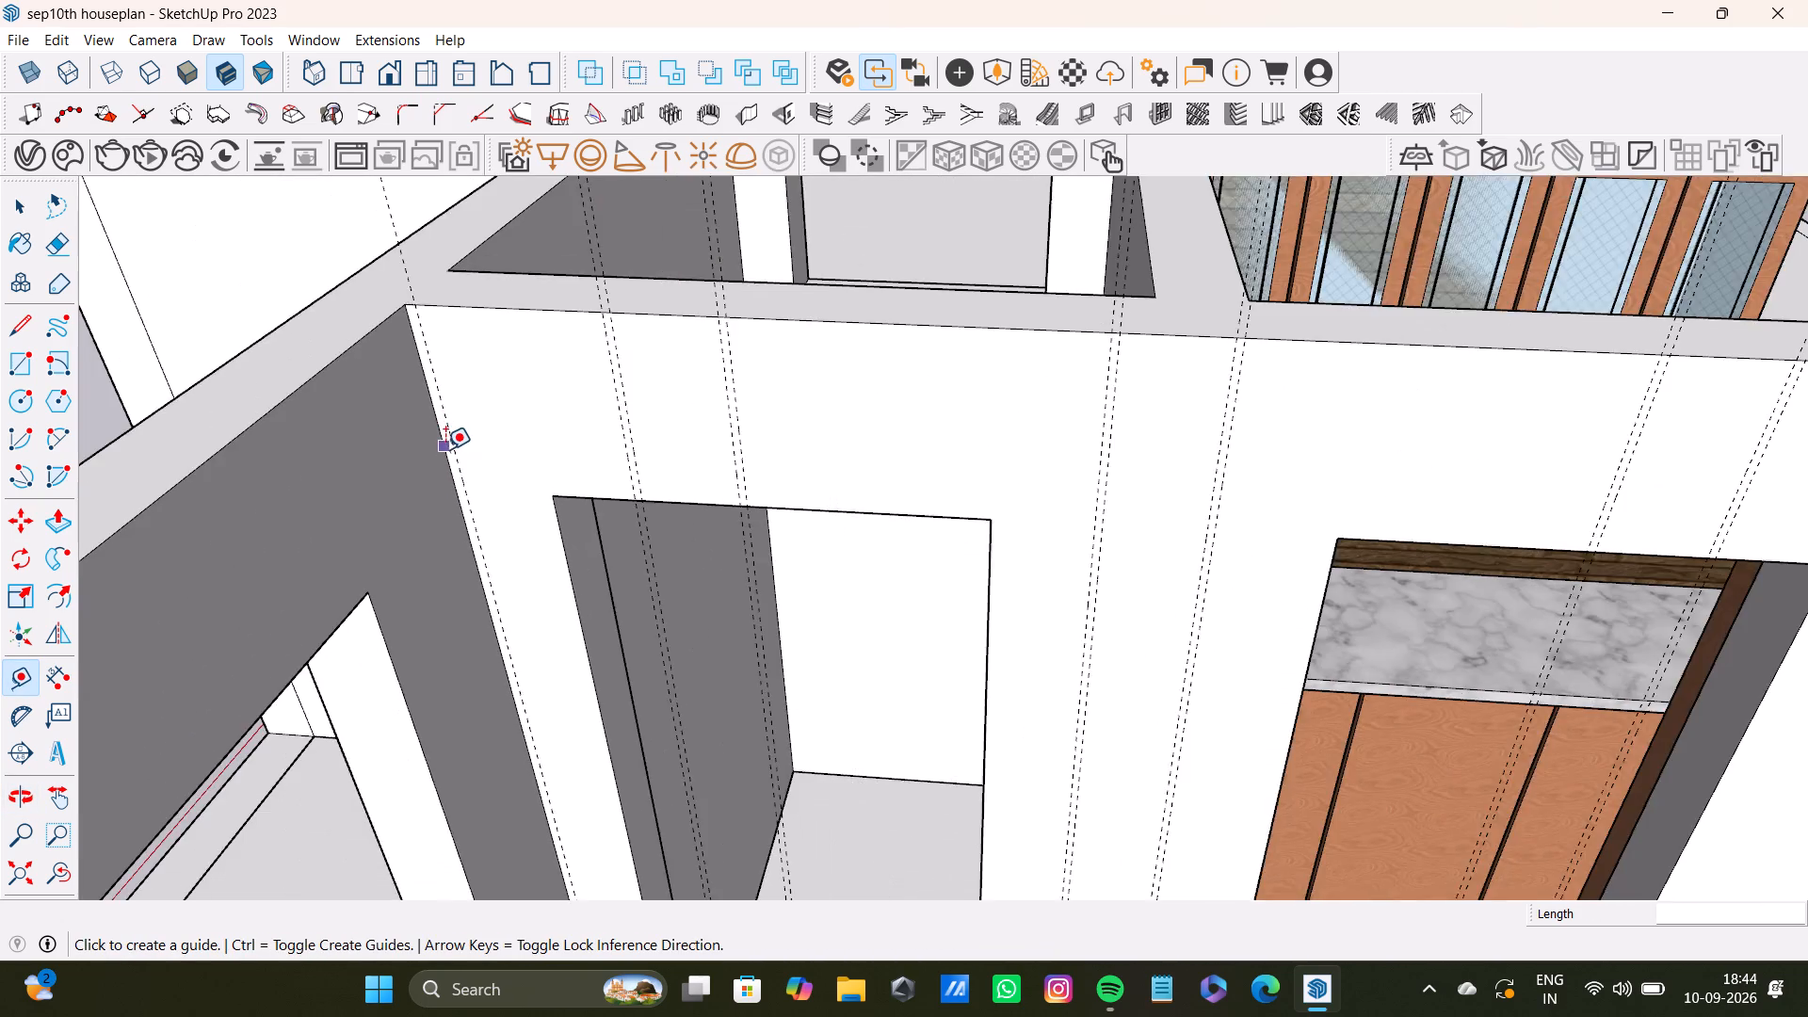
pyautogui.scroll(-8, 445, 449)
pyautogui.press('space')
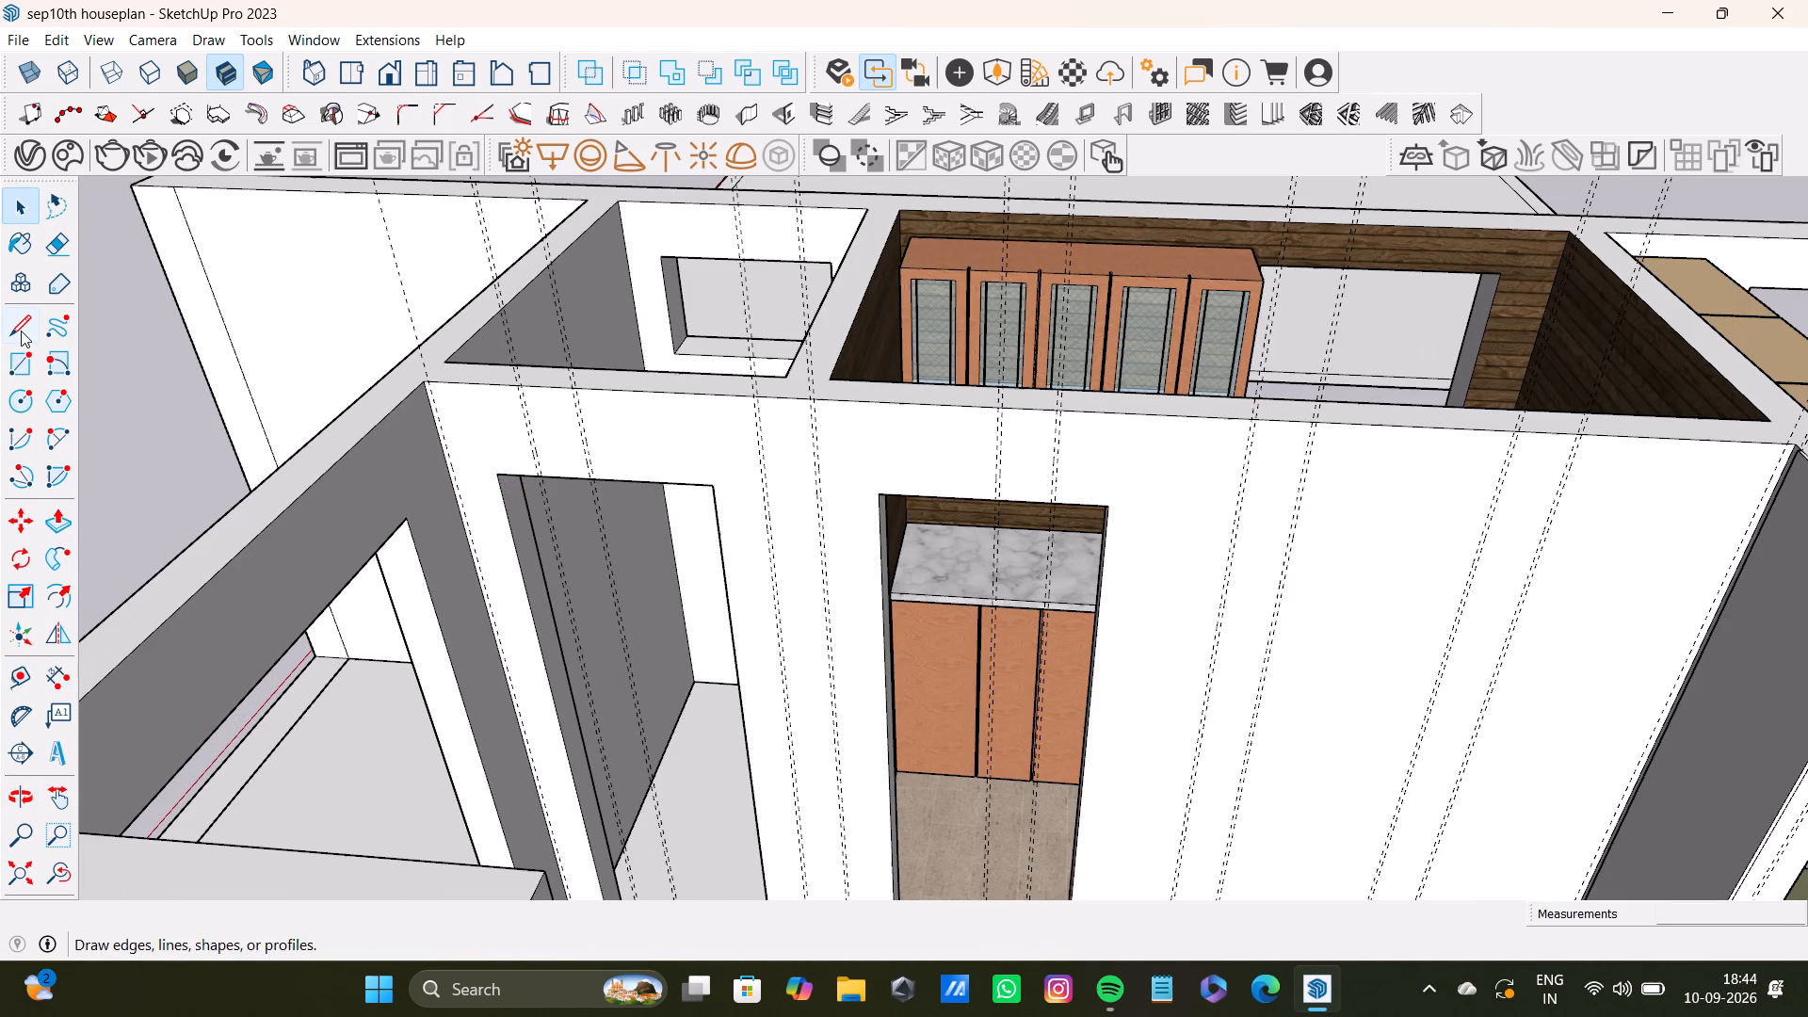
# Draw a vertical line along the corner guide from the wall's top edge down to the floor.
pyautogui.click(21, 331)
pyautogui.scroll(7, 487, 494)
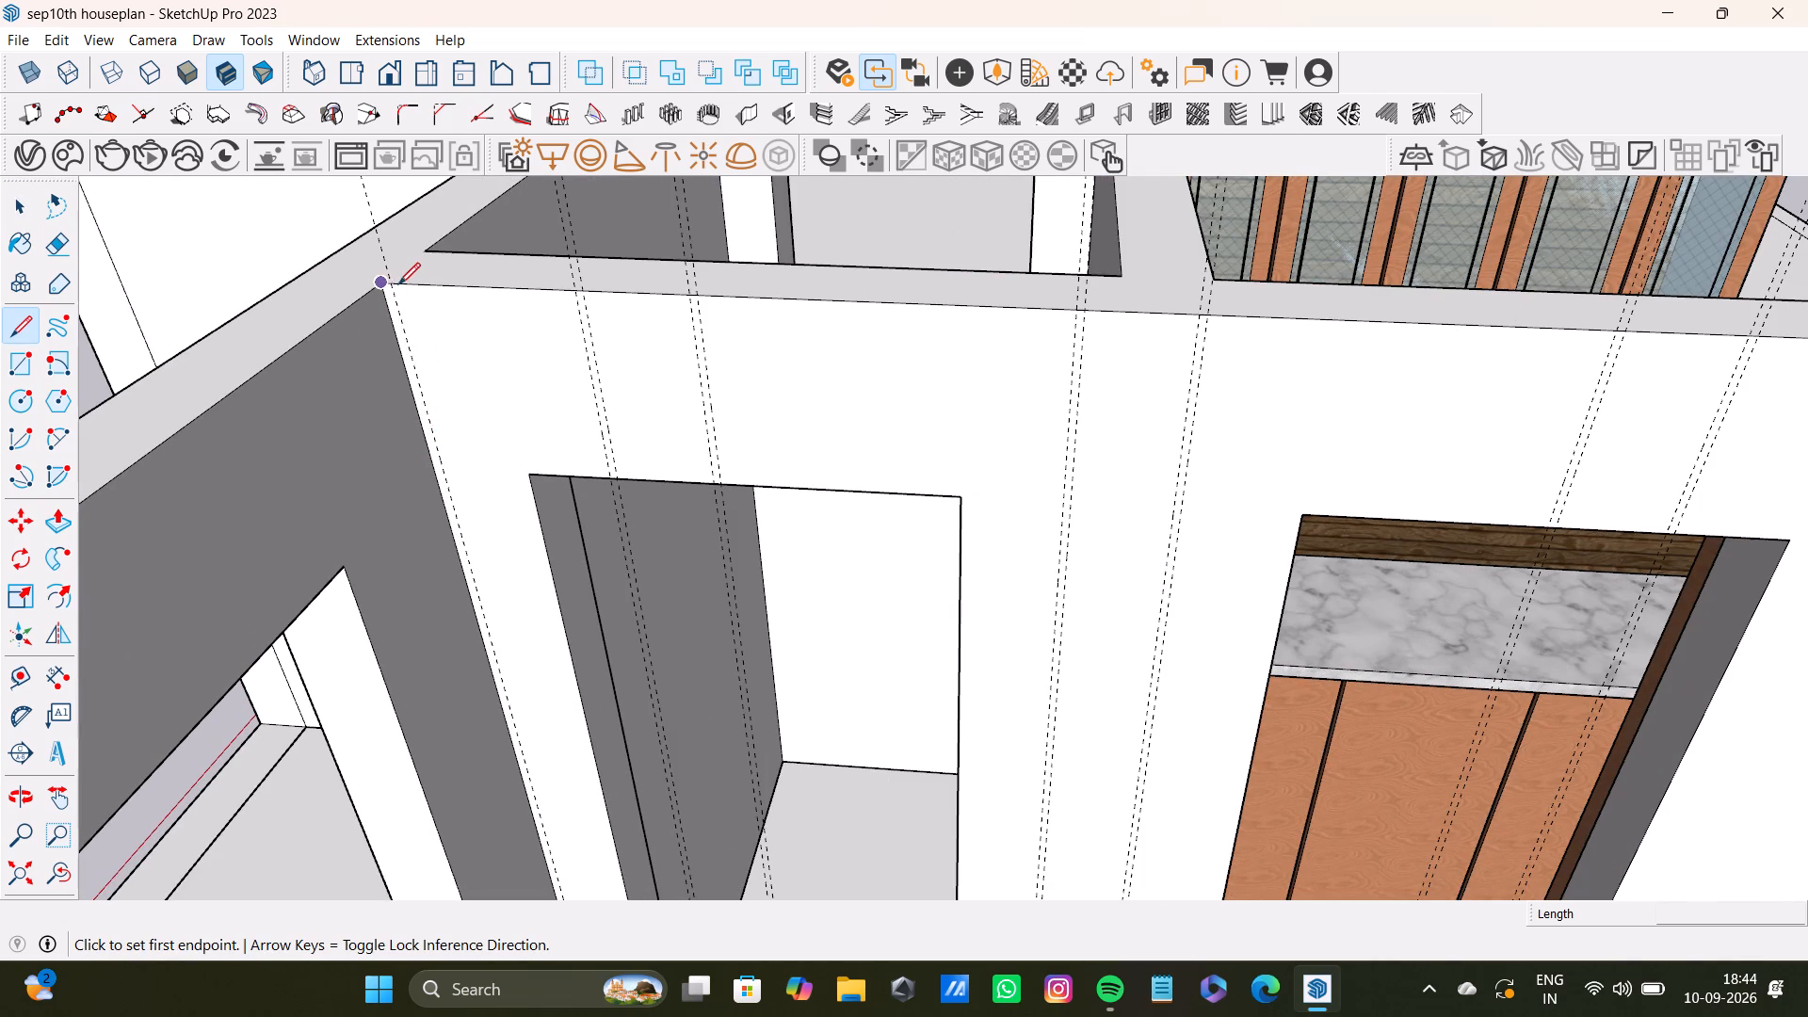
pyautogui.scroll(16, 395, 292)
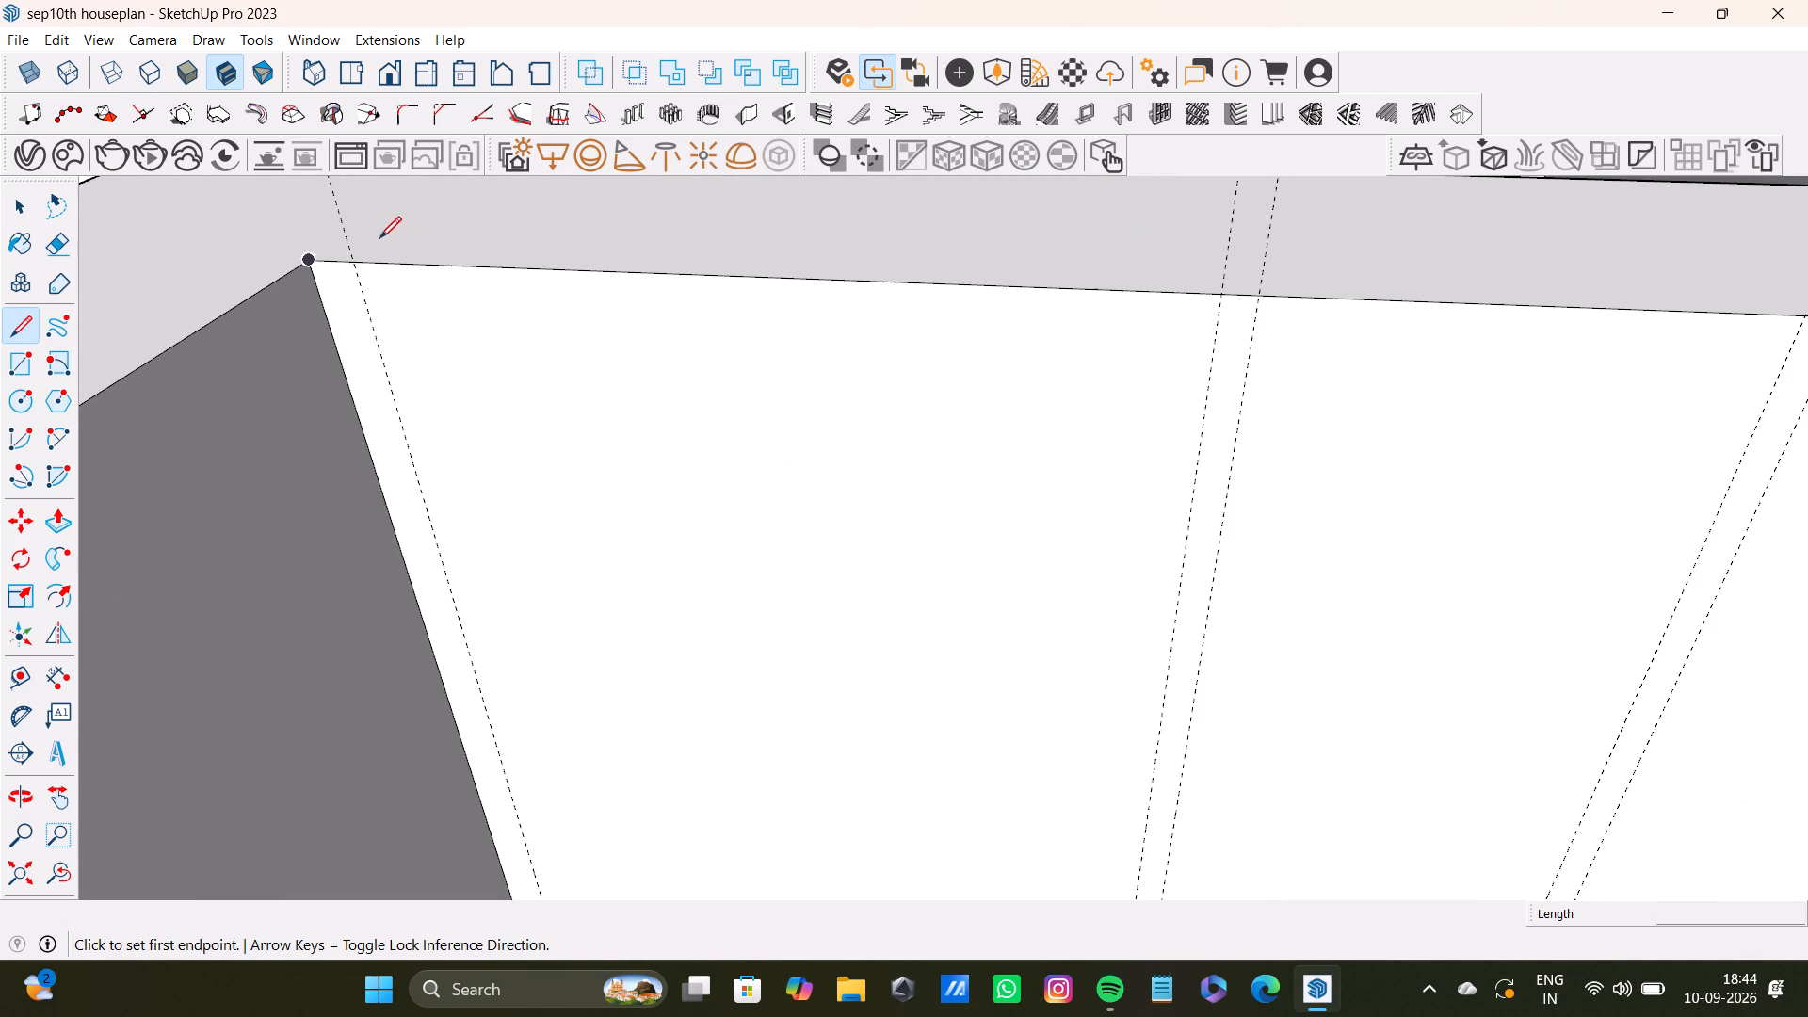
pyautogui.click(355, 261)
pyautogui.scroll(-7, 379, 471)
pyautogui.keyDown('shift'); pyautogui.moveTo(463, 714); pyautogui.dragTo(494, 605, button='middle'); pyautogui.keyUp('shift')
pyautogui.scroll(-2, 503, 569)
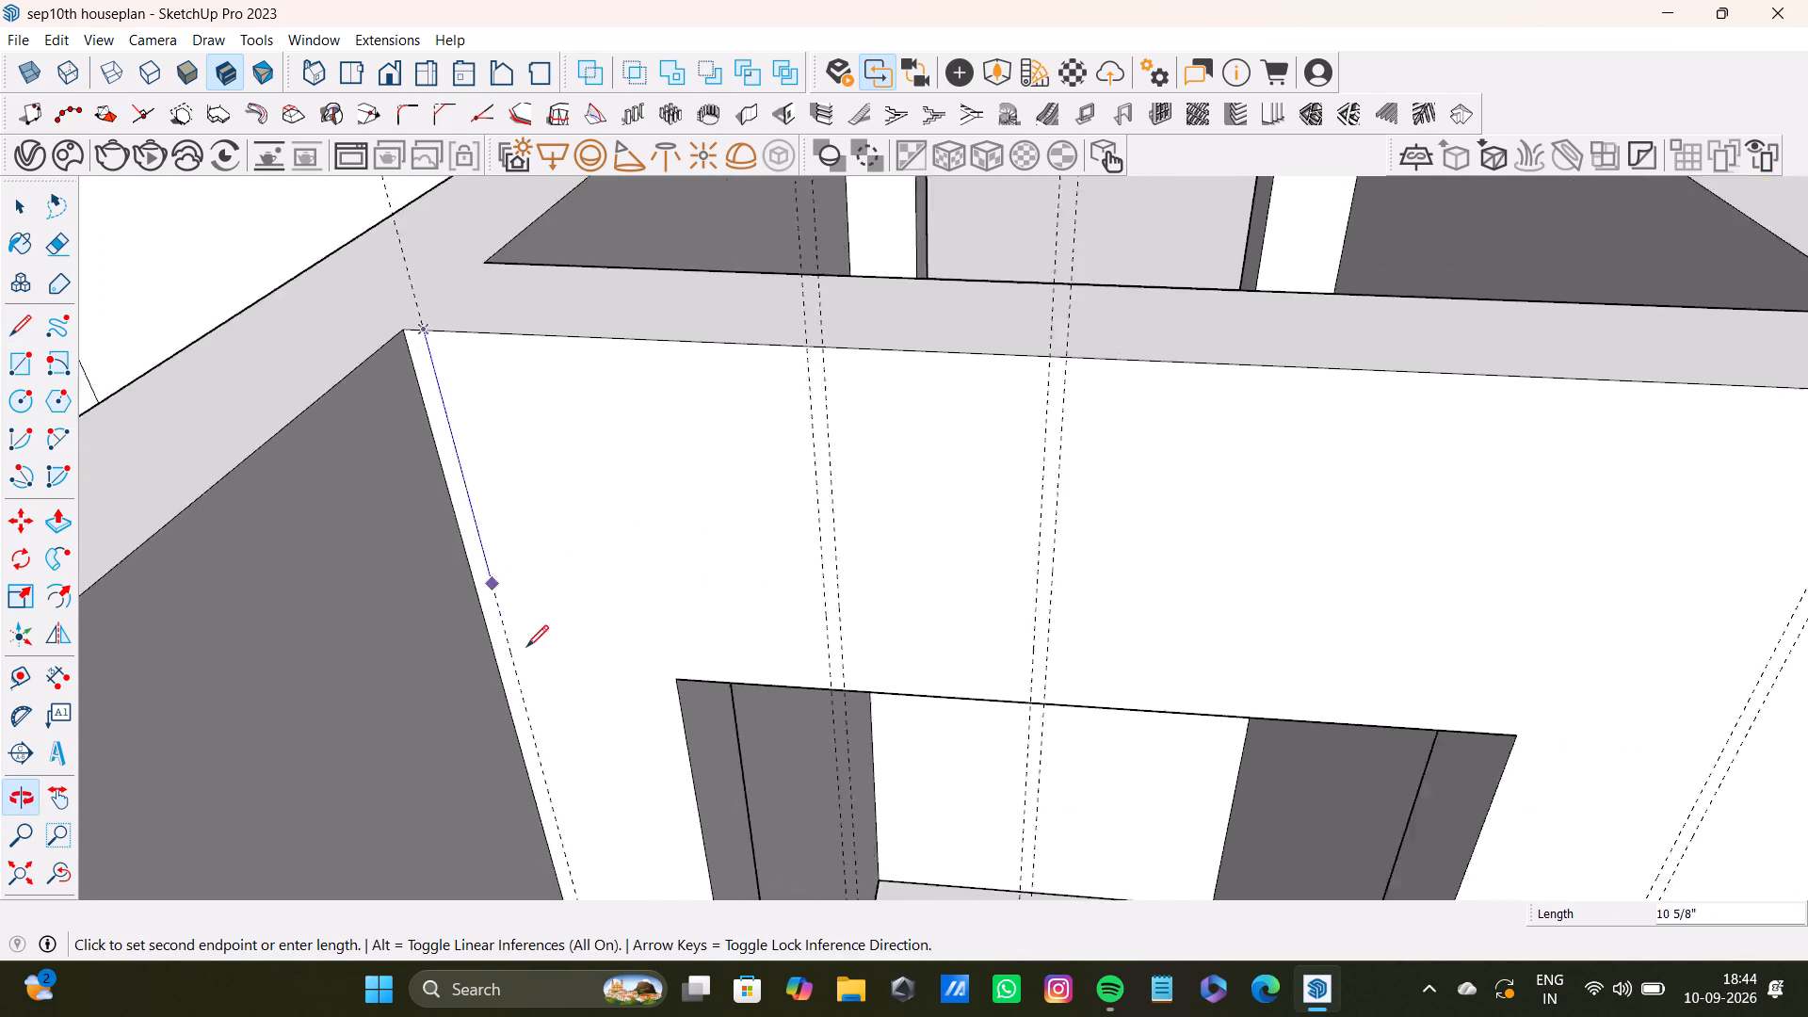
pyautogui.scroll(-4, 526, 647)
pyautogui.keyDown('shift'); pyautogui.moveTo(535, 690); pyautogui.dragTo(562, 487, button='middle'); pyautogui.keyUp('shift')
pyautogui.scroll(-4, 581, 624)
pyautogui.keyDown('shift'); pyautogui.moveTo(618, 774); pyautogui.dragTo(635, 401, button='middle'); pyautogui.keyUp('shift')
pyautogui.scroll(-1, 676, 593)
pyautogui.moveTo(633, 404); pyautogui.dragTo(489, 552, button='middle')
pyautogui.scroll(3, 488, 600)
pyautogui.moveTo(528, 670); pyautogui.dragTo(530, 476, button='middle')
pyautogui.scroll(-3, 534, 621)
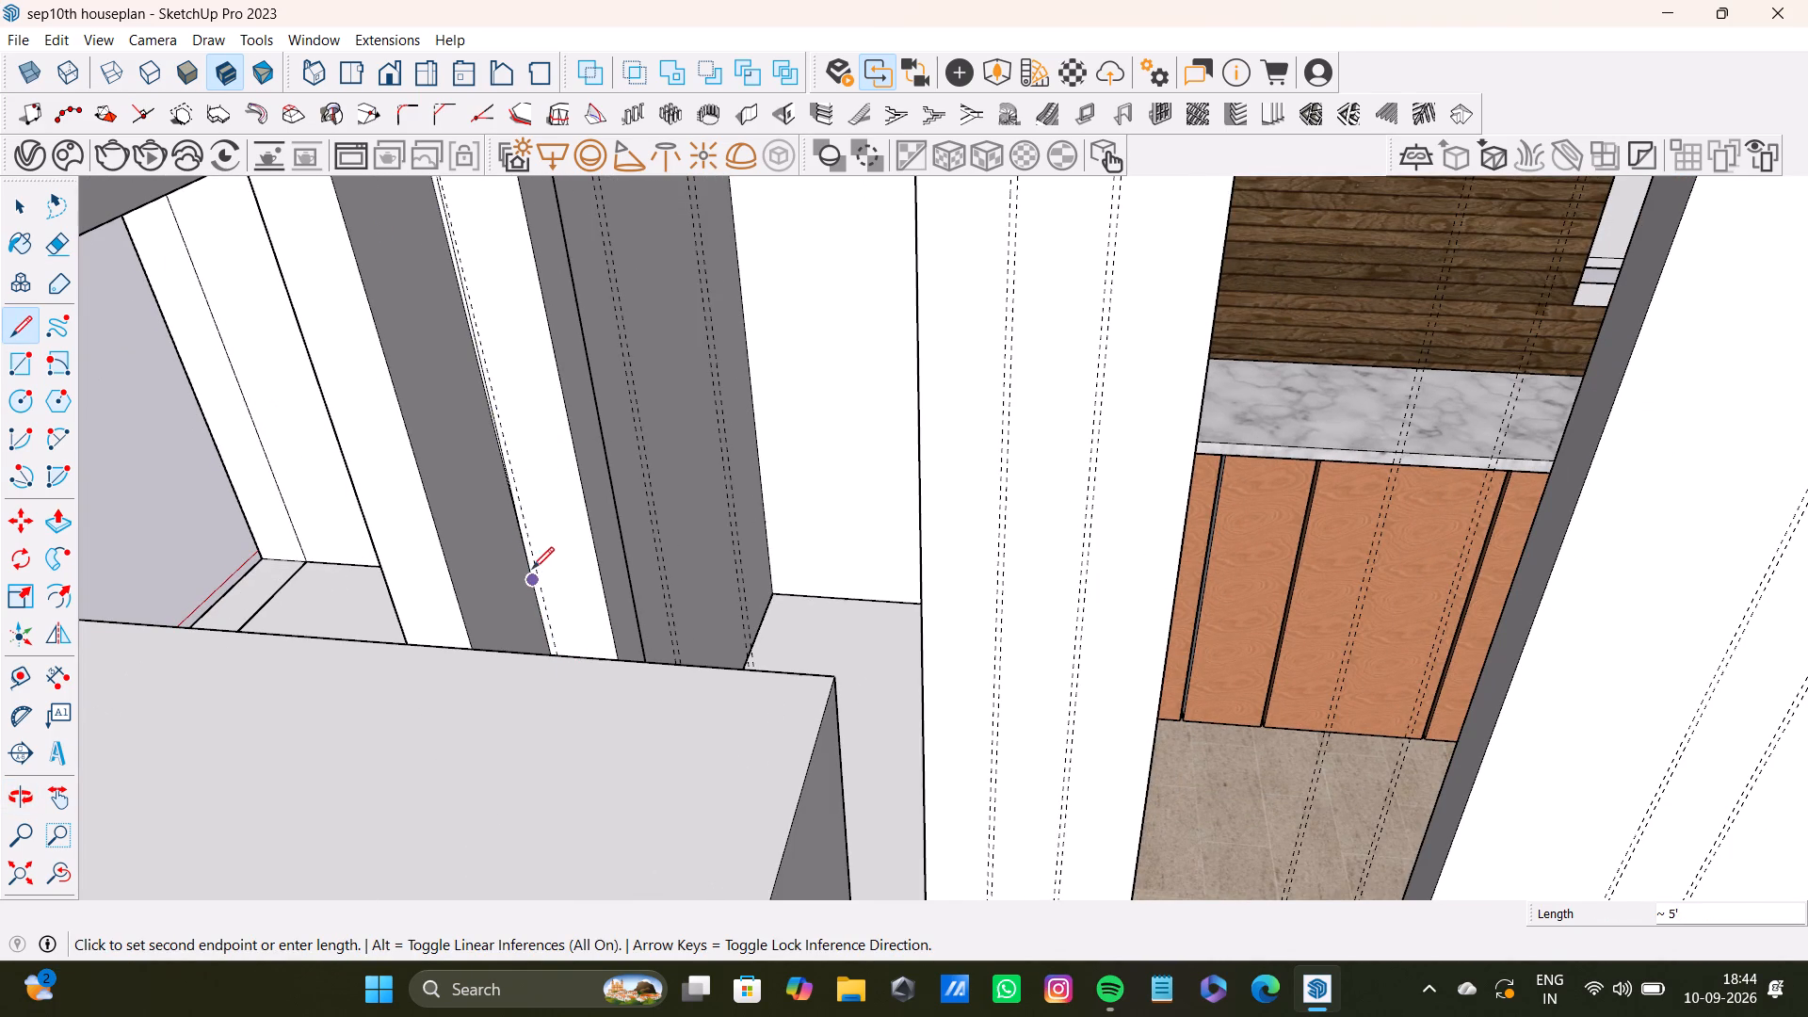
pyautogui.scroll(-3, 532, 569)
pyautogui.keyDown('shift'); pyautogui.moveTo(561, 600); pyautogui.dragTo(556, 662, button='middle'); pyautogui.keyUp('shift')
pyautogui.scroll(7, 554, 669)
pyautogui.moveTo(580, 669); pyautogui.dragTo(458, 694, button='middle')
pyautogui.scroll(6, 721, 692)
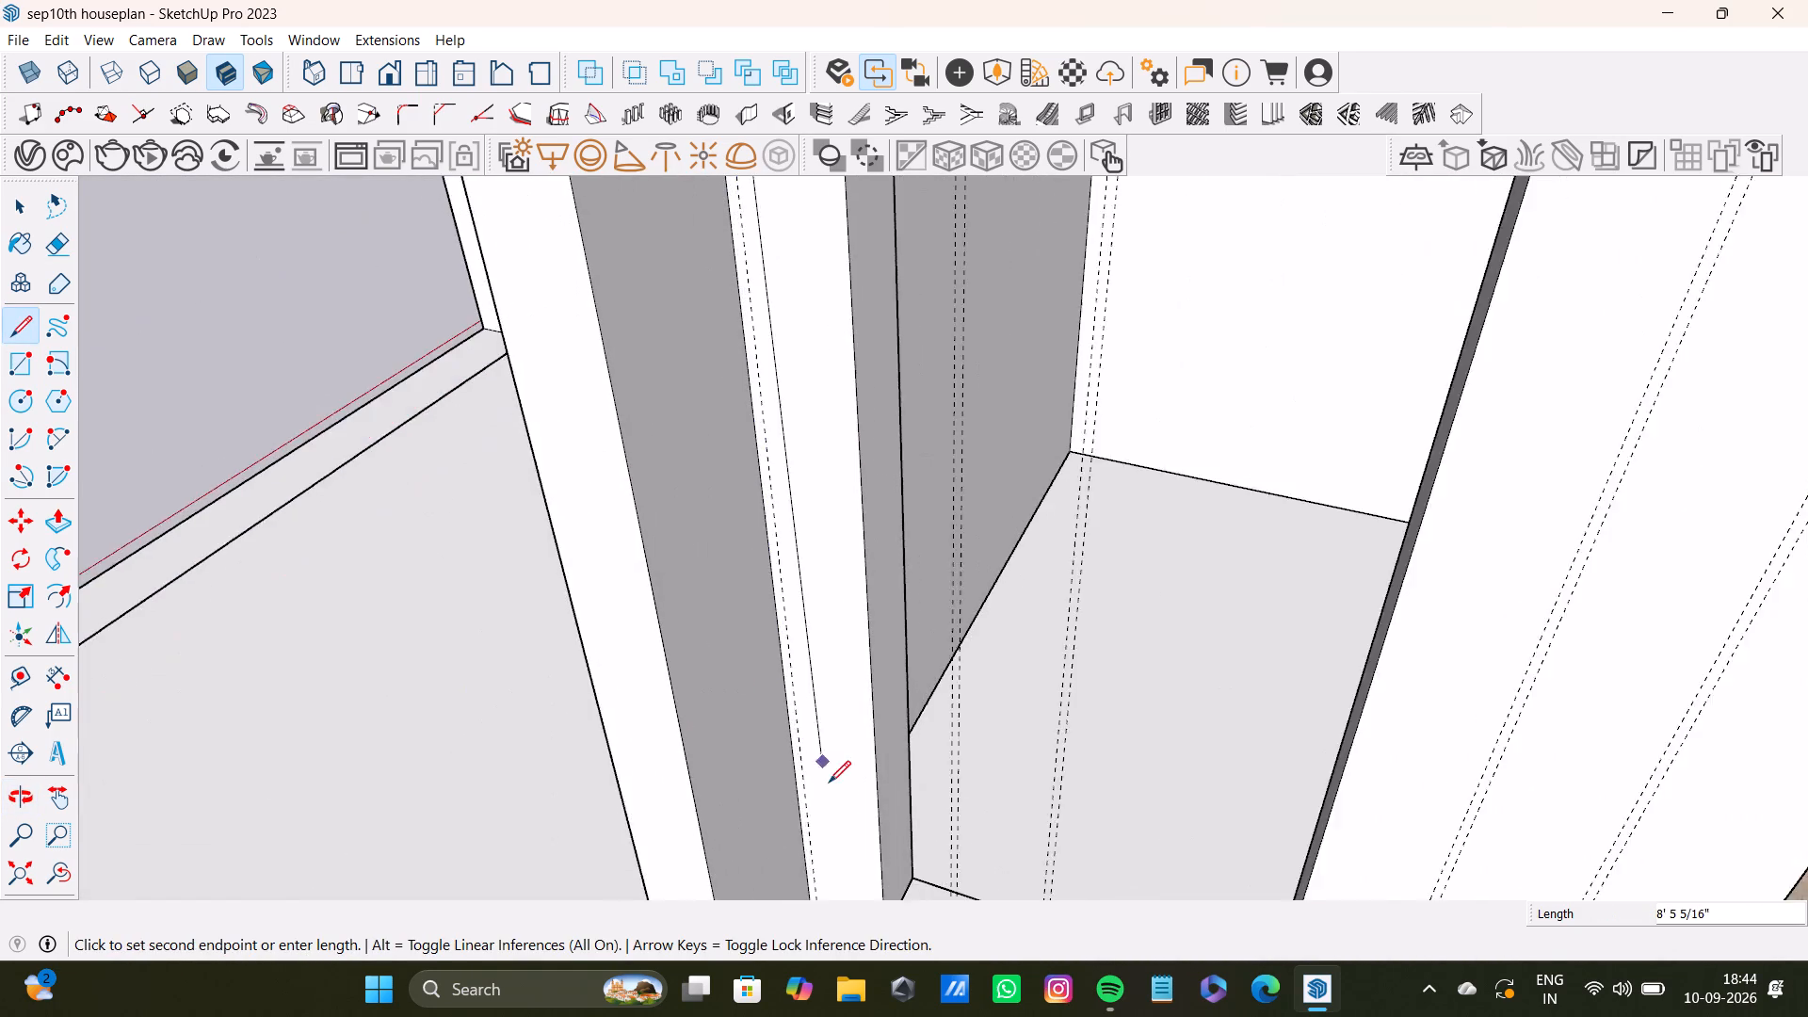
pyautogui.scroll(2, 829, 783)
pyautogui.keyDown('shift'); pyautogui.moveTo(829, 793); pyautogui.dragTo(829, 693, button='middle'); pyautogui.keyUp('shift')
pyautogui.keyDown('shift'); pyautogui.scroll(4, 829, 712); pyautogui.keyUp('shift')
pyautogui.keyDown('shift'); pyautogui.moveTo(807, 759); pyautogui.dragTo(805, 625, button='middle'); pyautogui.keyUp('shift')
pyautogui.scroll(3, 802, 698)
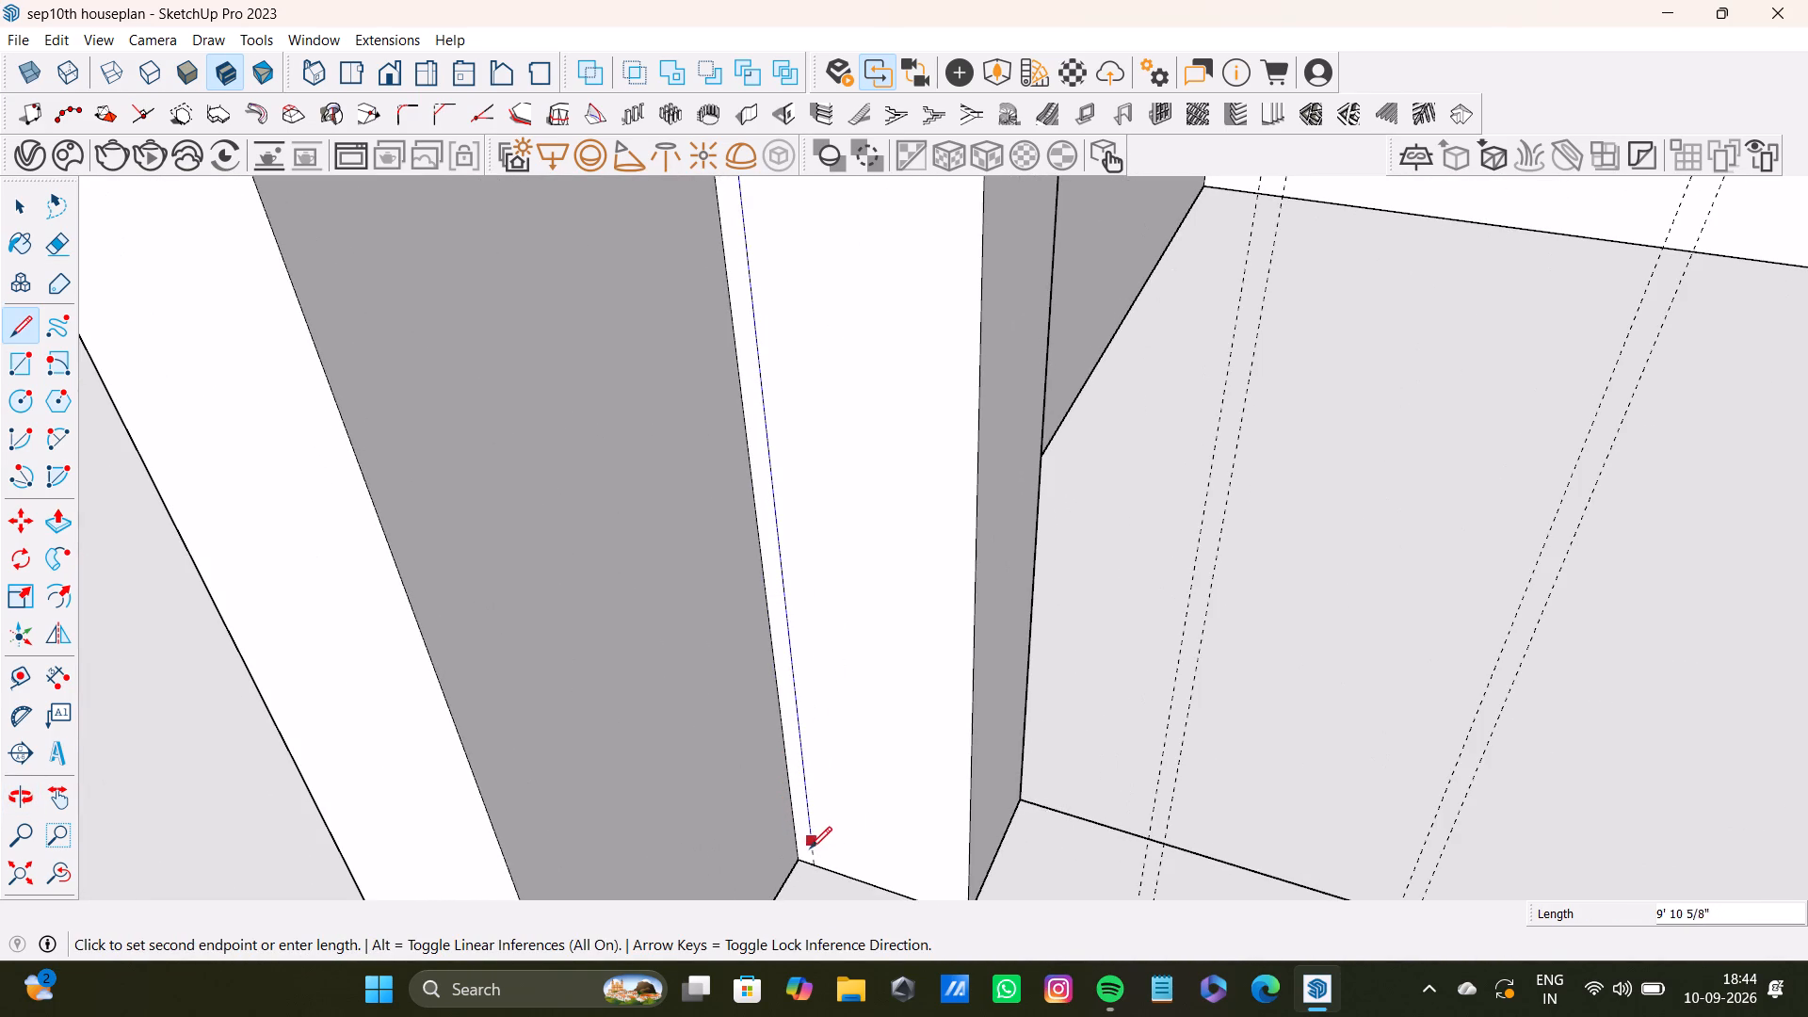
pyautogui.click(812, 866)
pyautogui.scroll(-9, 823, 810)
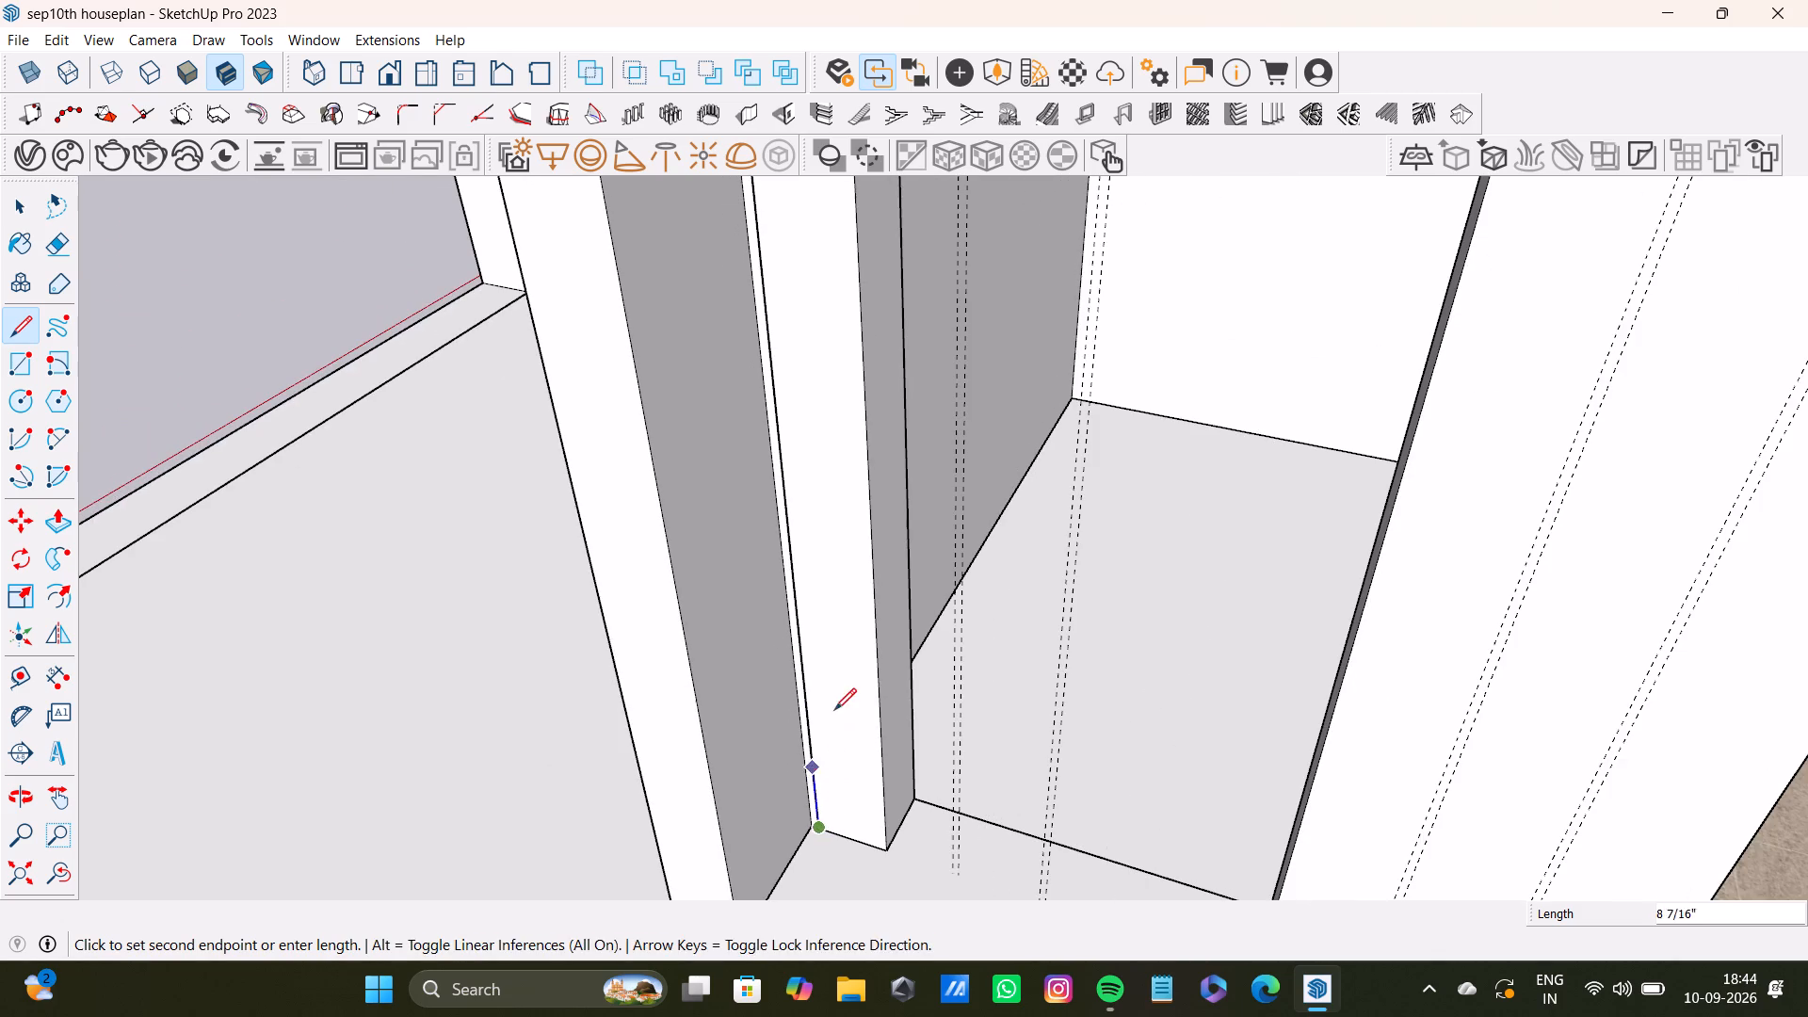
pyautogui.keyDown('shift'); pyautogui.moveTo(846, 586); pyautogui.dragTo(831, 853, button='middle'); pyautogui.keyUp('shift')
pyautogui.scroll(-4, 809, 767)
pyautogui.press('space')
# Trace the groove nearest the end corner above the second doorway with two lines about 1' 2" long, from wall top to door head.
pyautogui.scroll(-10, 802, 719)
pyautogui.keyDown('shift'); pyautogui.moveTo(702, 541); pyautogui.dragTo(715, 621, button='middle'); pyautogui.keyUp('shift')
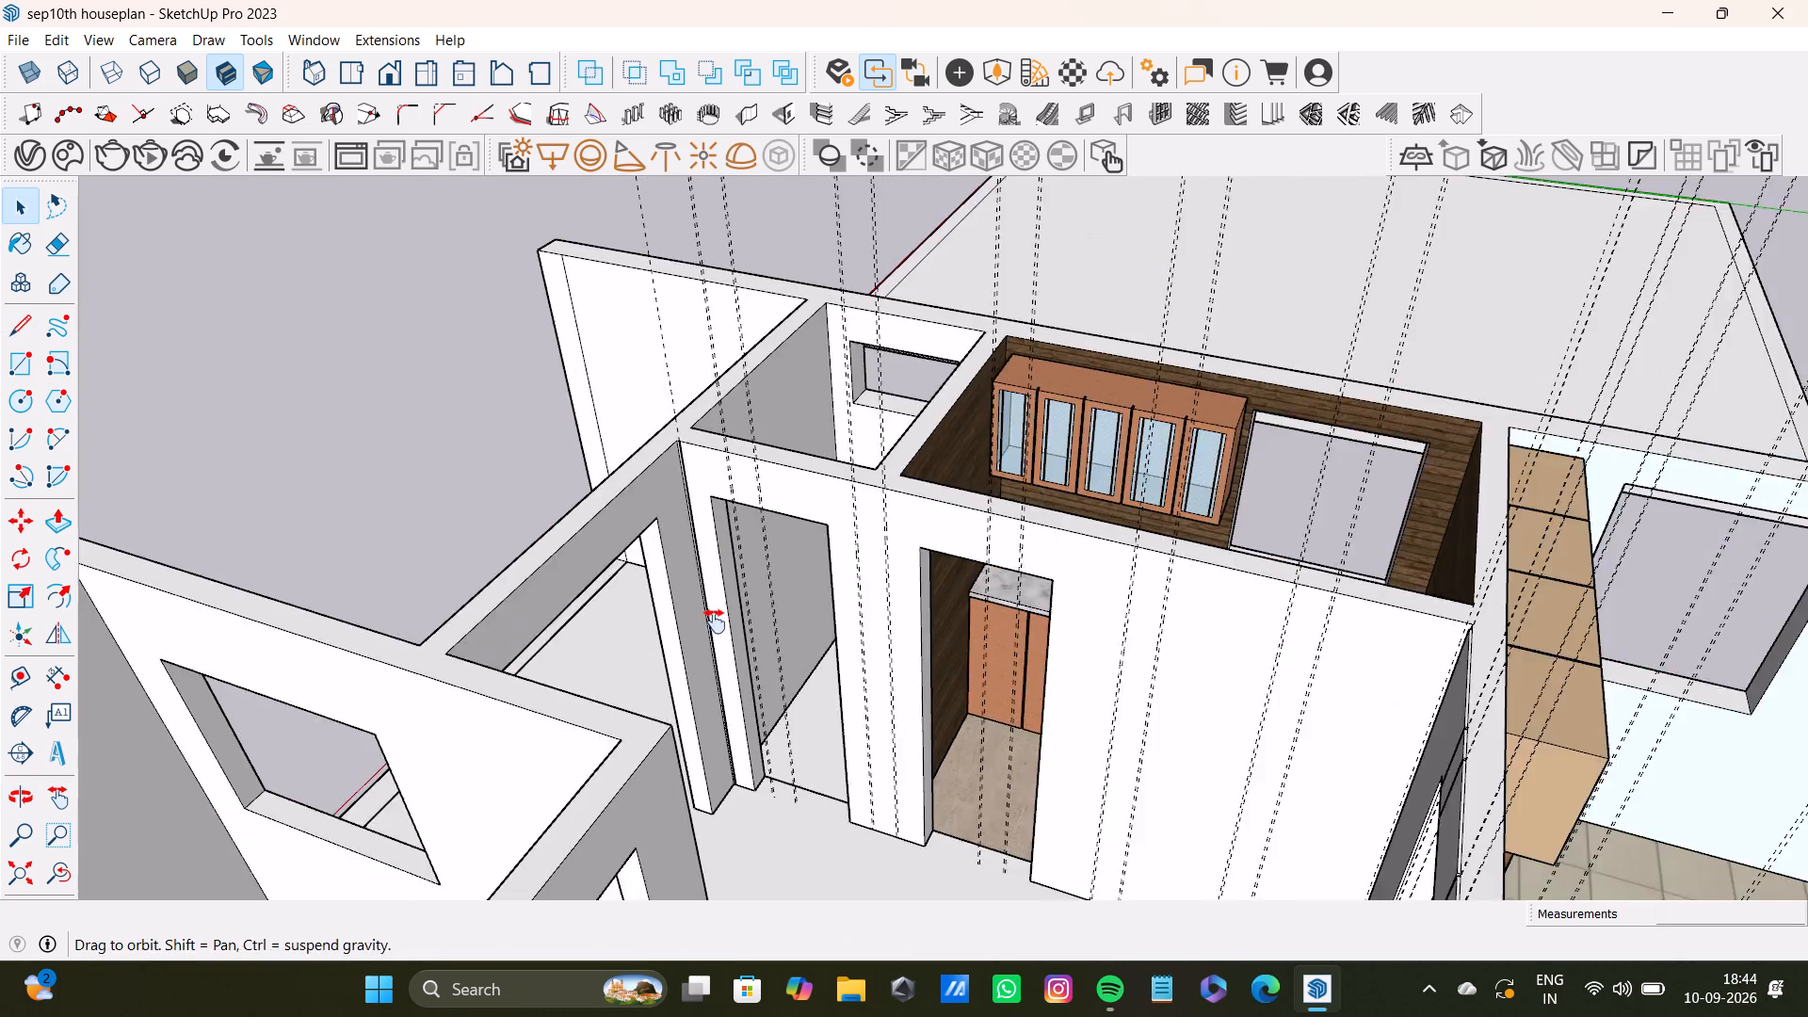
pyautogui.keyDown('shift'); pyautogui.moveTo(715, 621); pyautogui.dragTo(720, 667, button='middle'); pyautogui.keyUp('shift')
pyautogui.scroll(11, 726, 654)
pyautogui.press('l')
pyautogui.scroll(6, 818, 597)
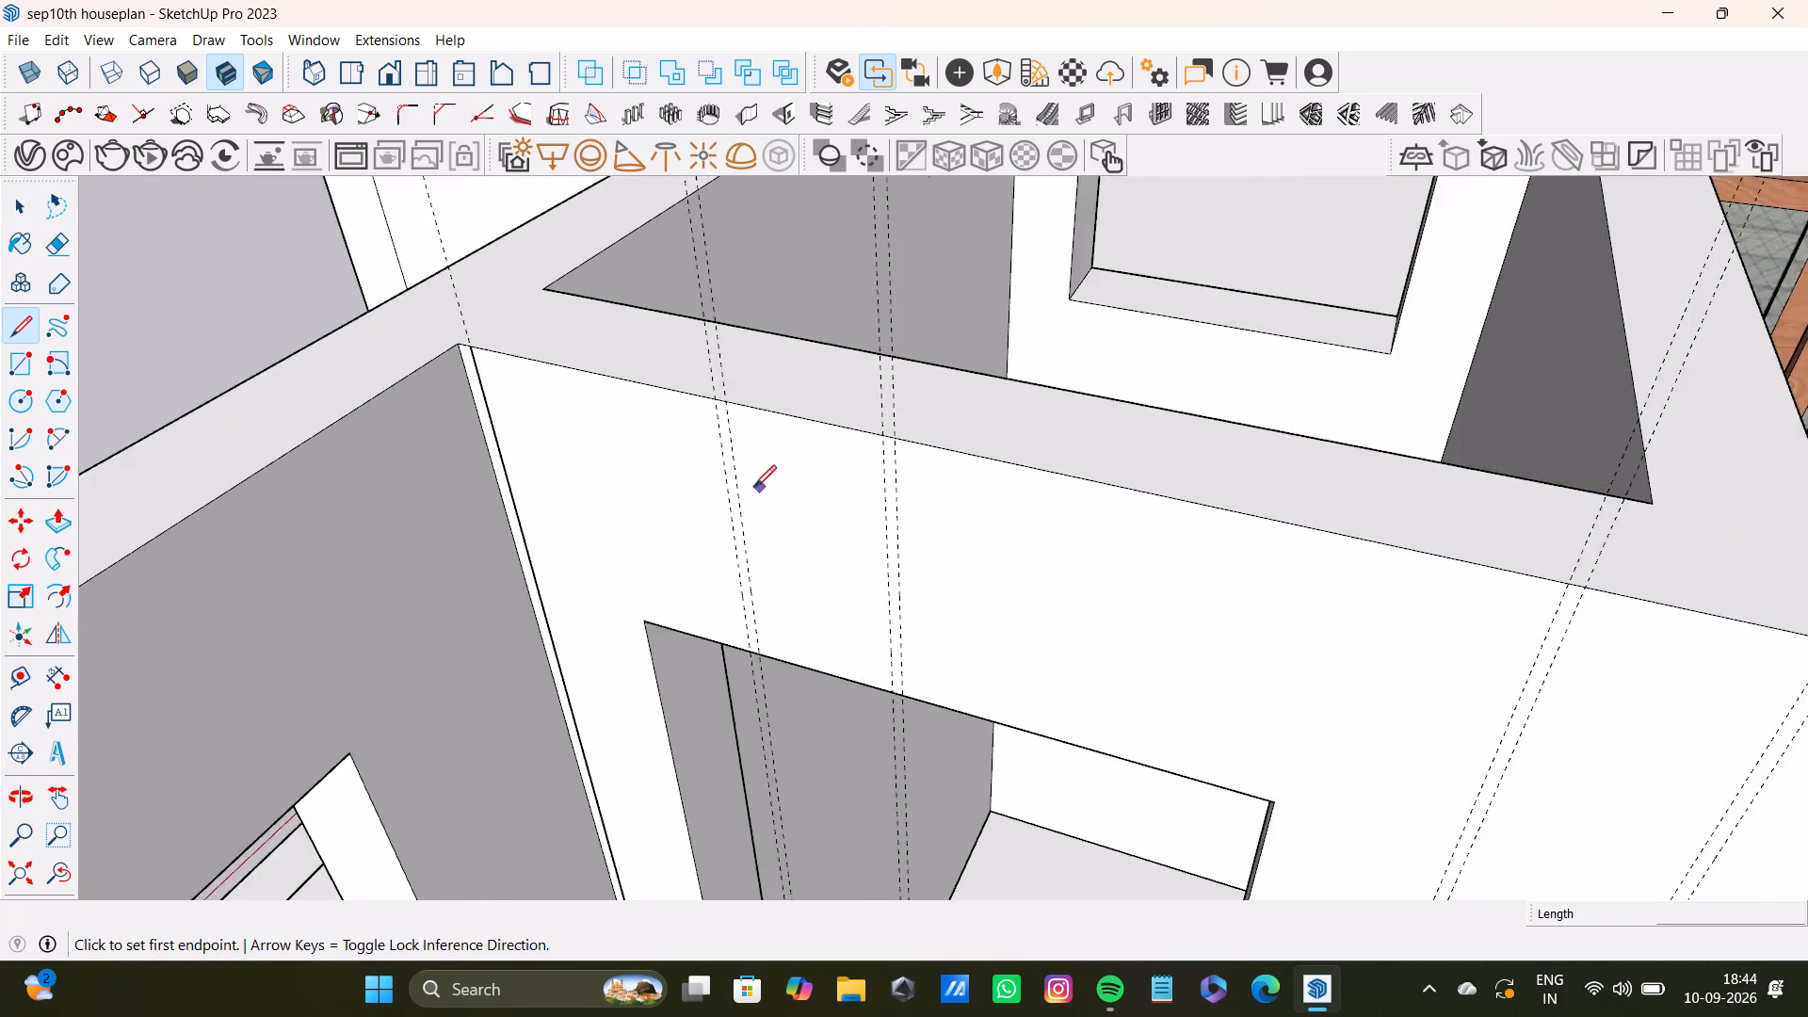
pyautogui.scroll(7, 754, 487)
pyautogui.scroll(-1, 689, 349)
pyautogui.click(694, 349)
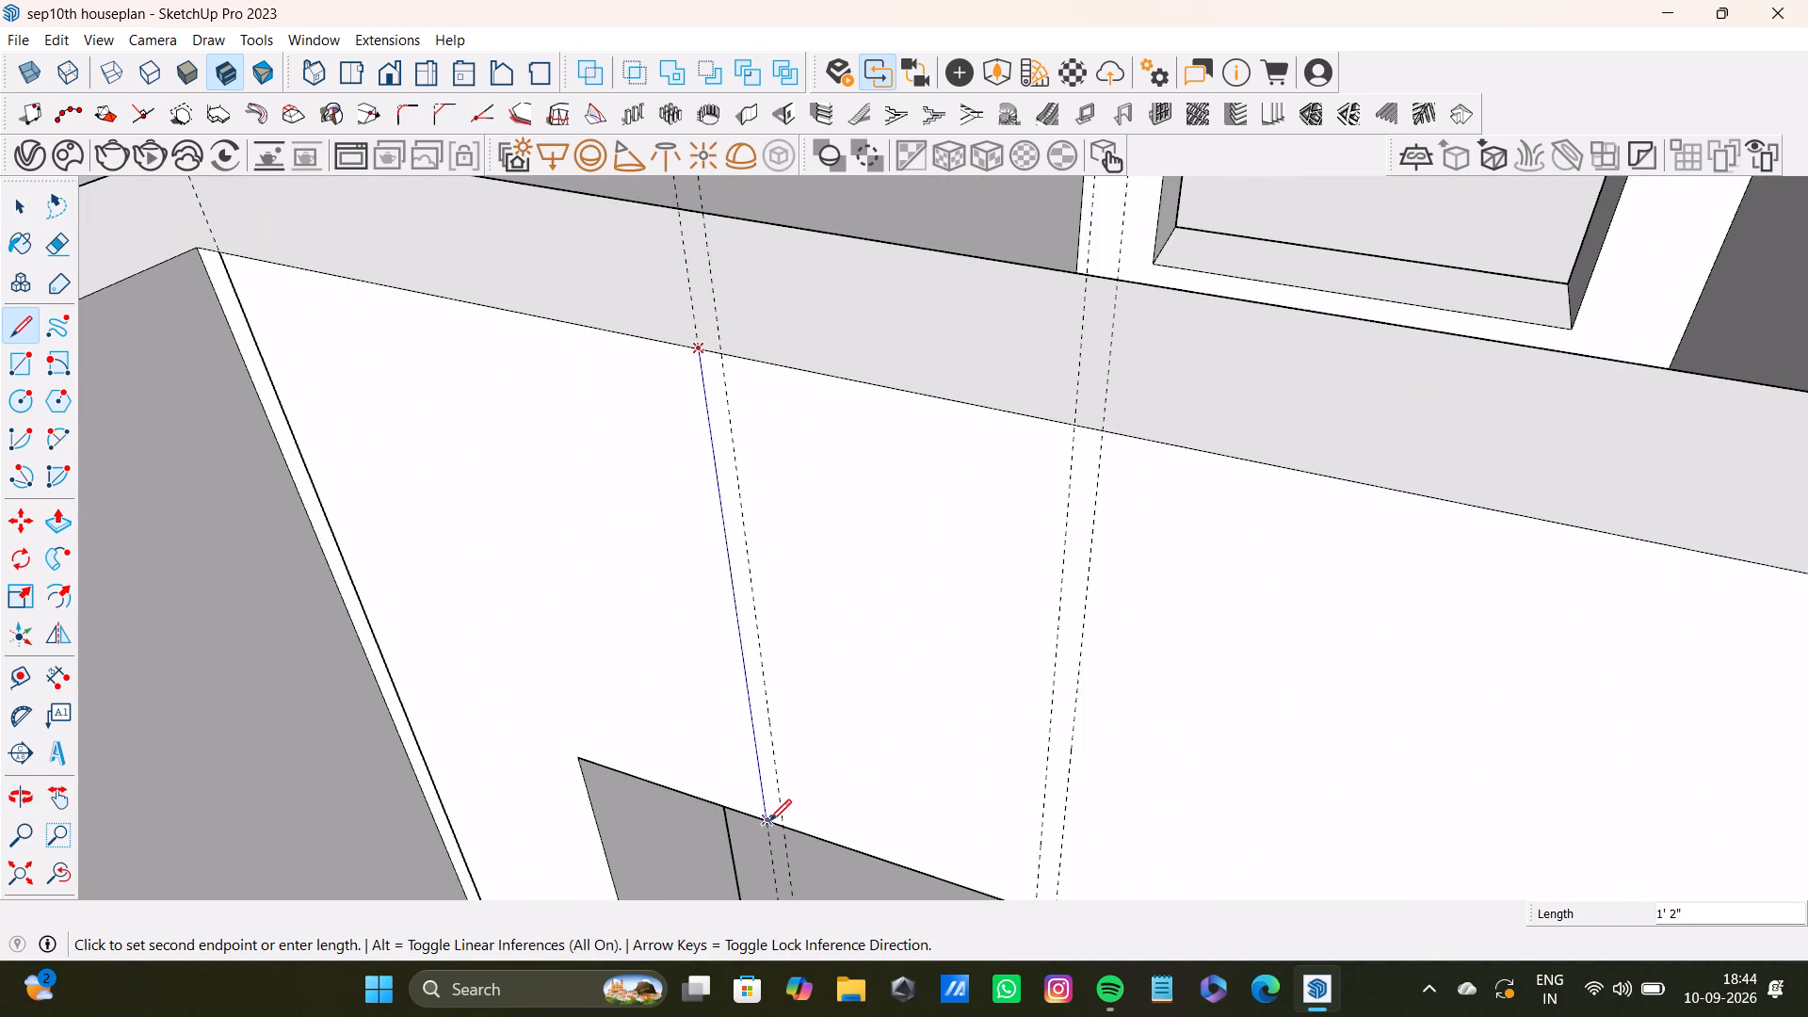
pyautogui.click(769, 821)
pyautogui.press('space')
pyautogui.press('l')
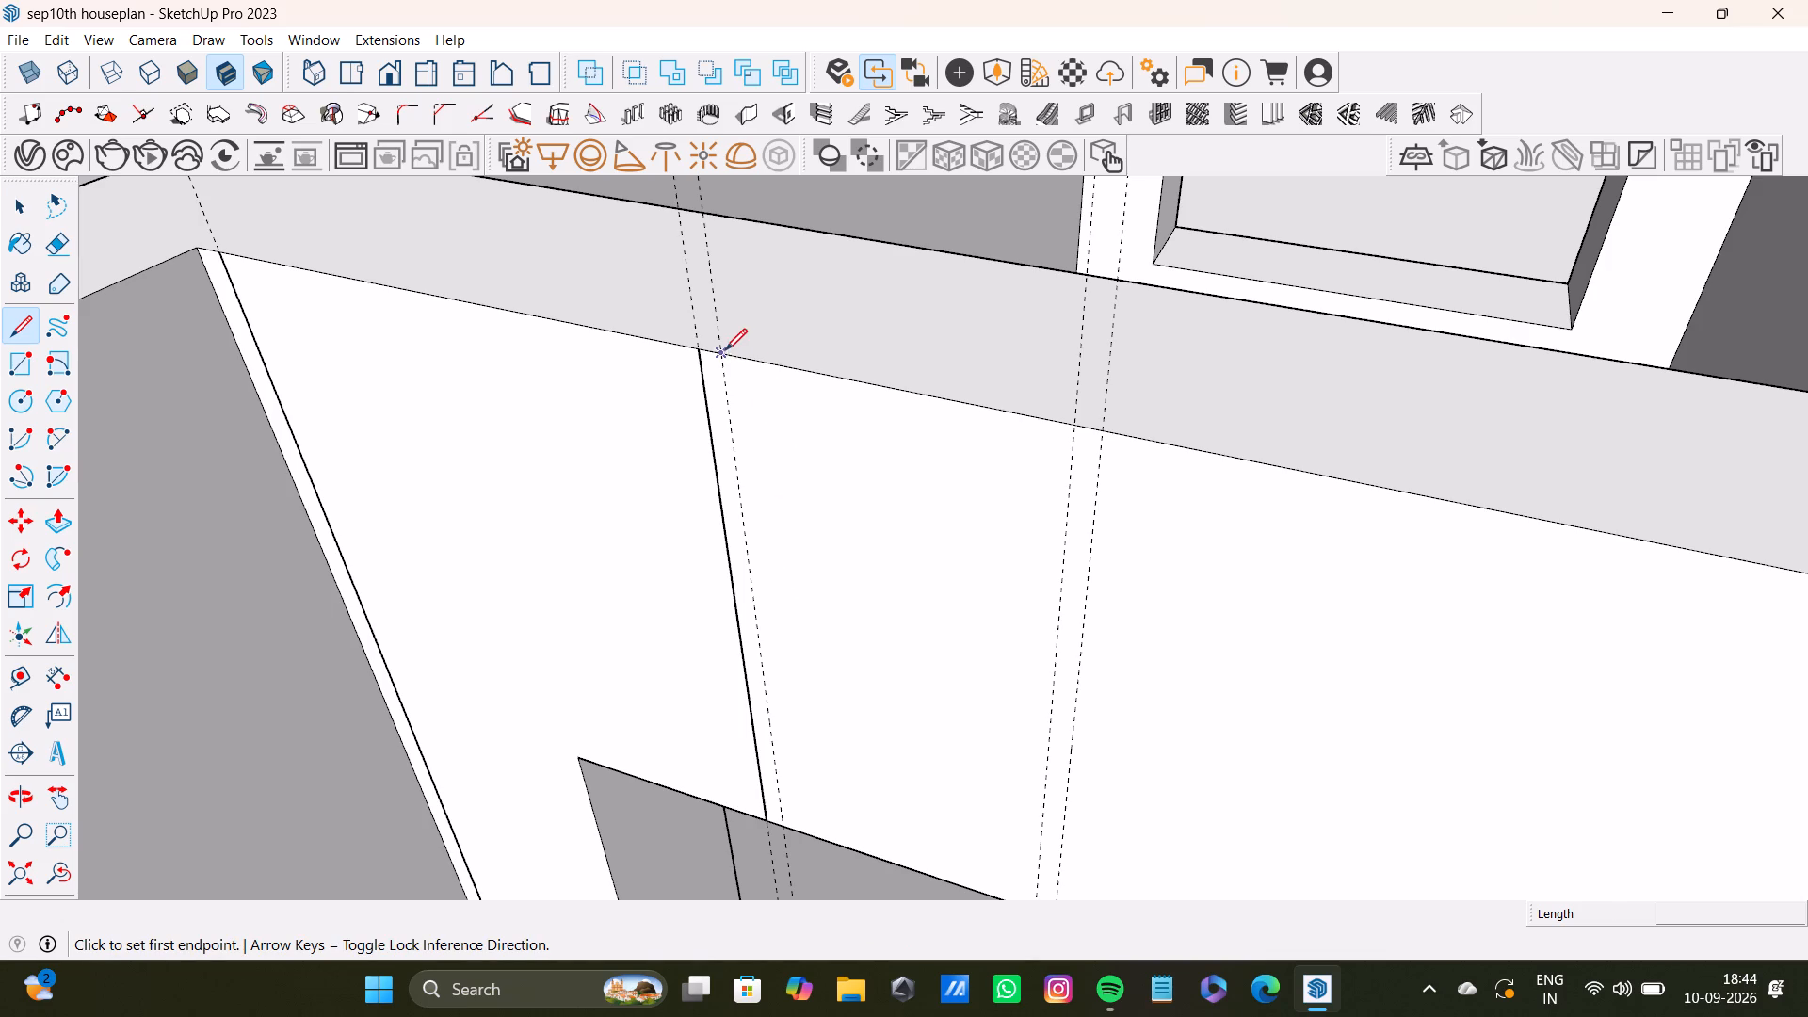
pyautogui.click(721, 351)
pyautogui.click(783, 825)
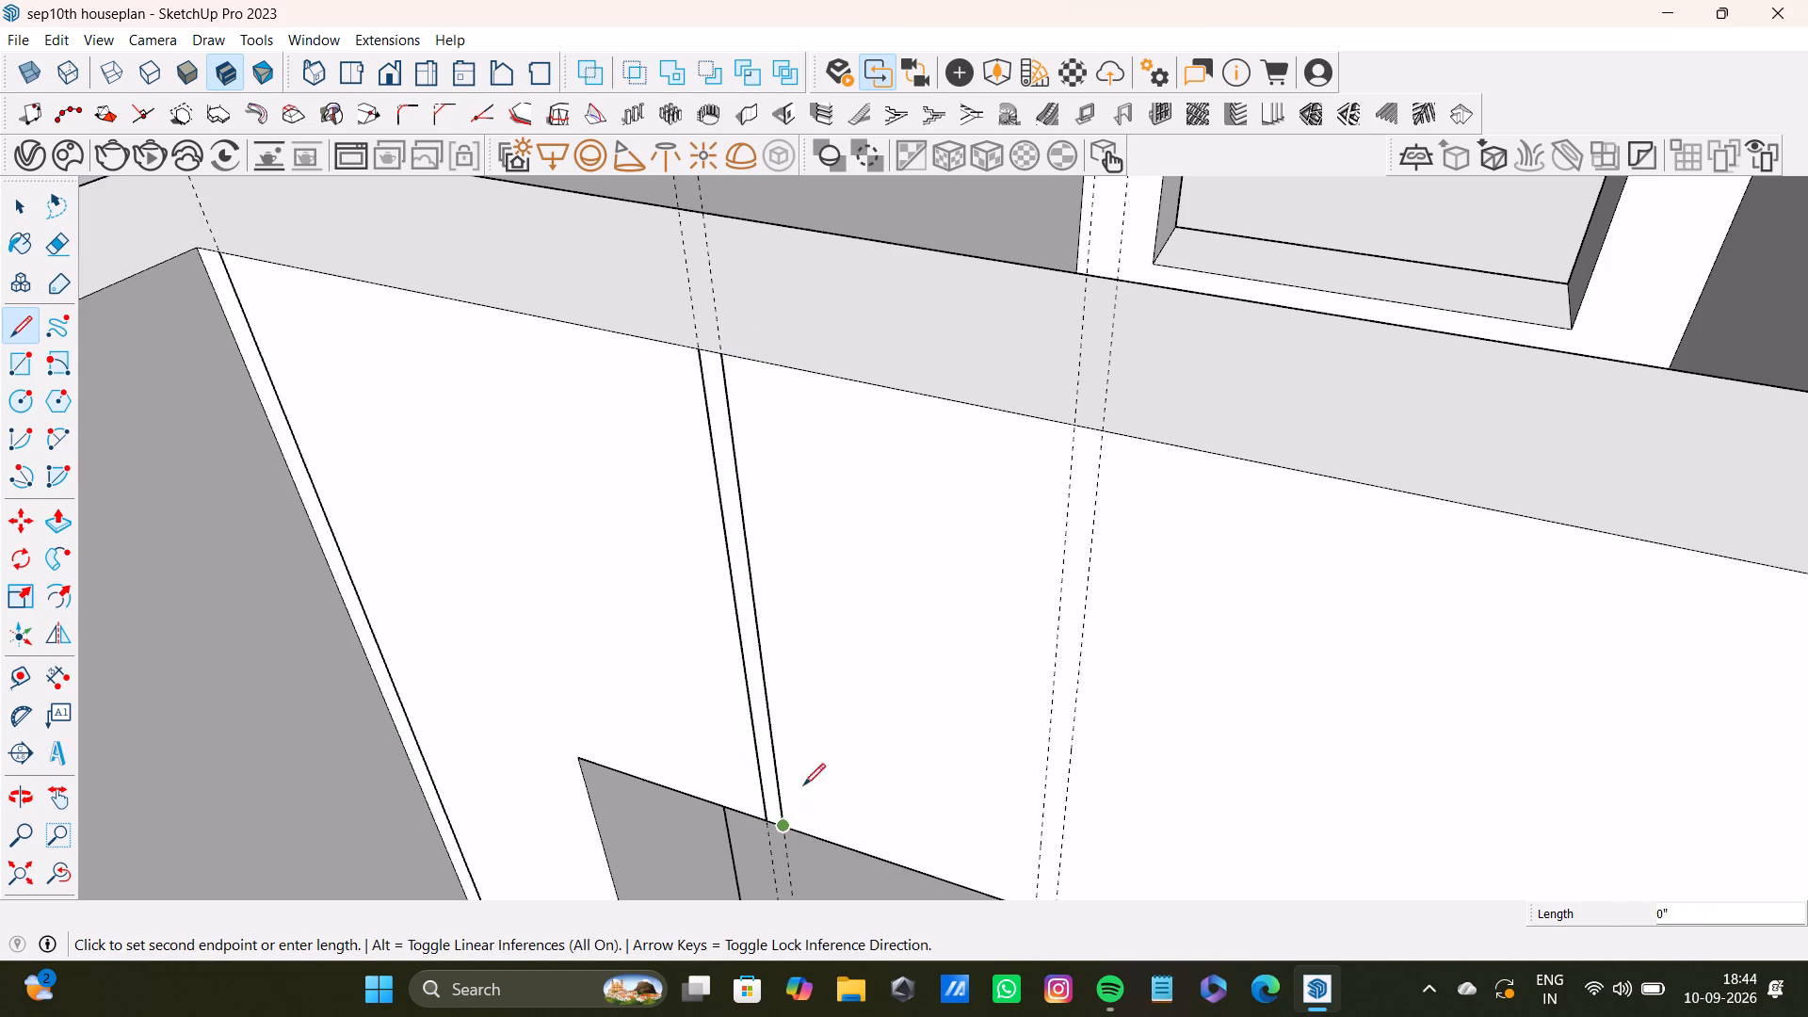
# Trace the other groove above the second doorway with two vertical lines about 1' 2" long, from the wall's top edge to the door head.
pyautogui.scroll(-8, 829, 745)
pyautogui.keyDown('shift'); pyautogui.moveTo(852, 692); pyautogui.dragTo(719, 668, button='middle'); pyautogui.keyUp('shift')
pyautogui.press('l')
pyautogui.scroll(7, 799, 644)
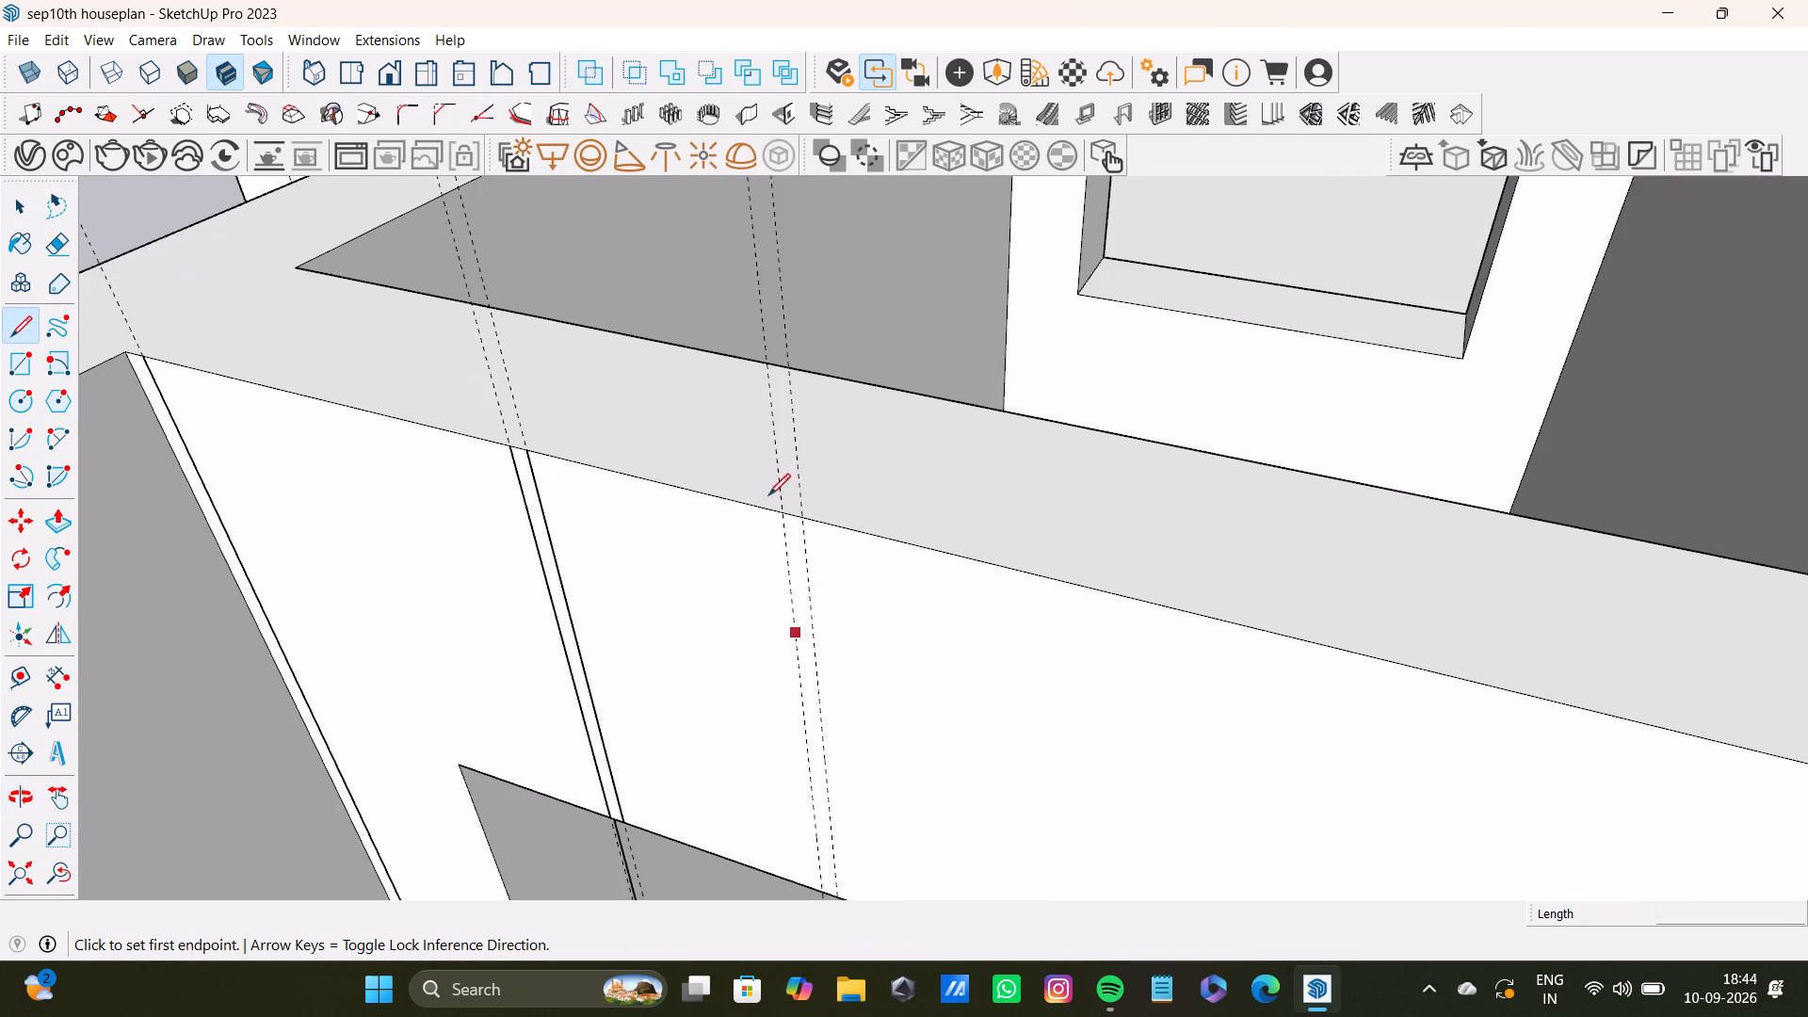
pyautogui.click(781, 507)
pyautogui.keyDown('shift'); pyautogui.moveTo(812, 868); pyautogui.dragTo(813, 679, button='middle'); pyautogui.keyUp('shift')
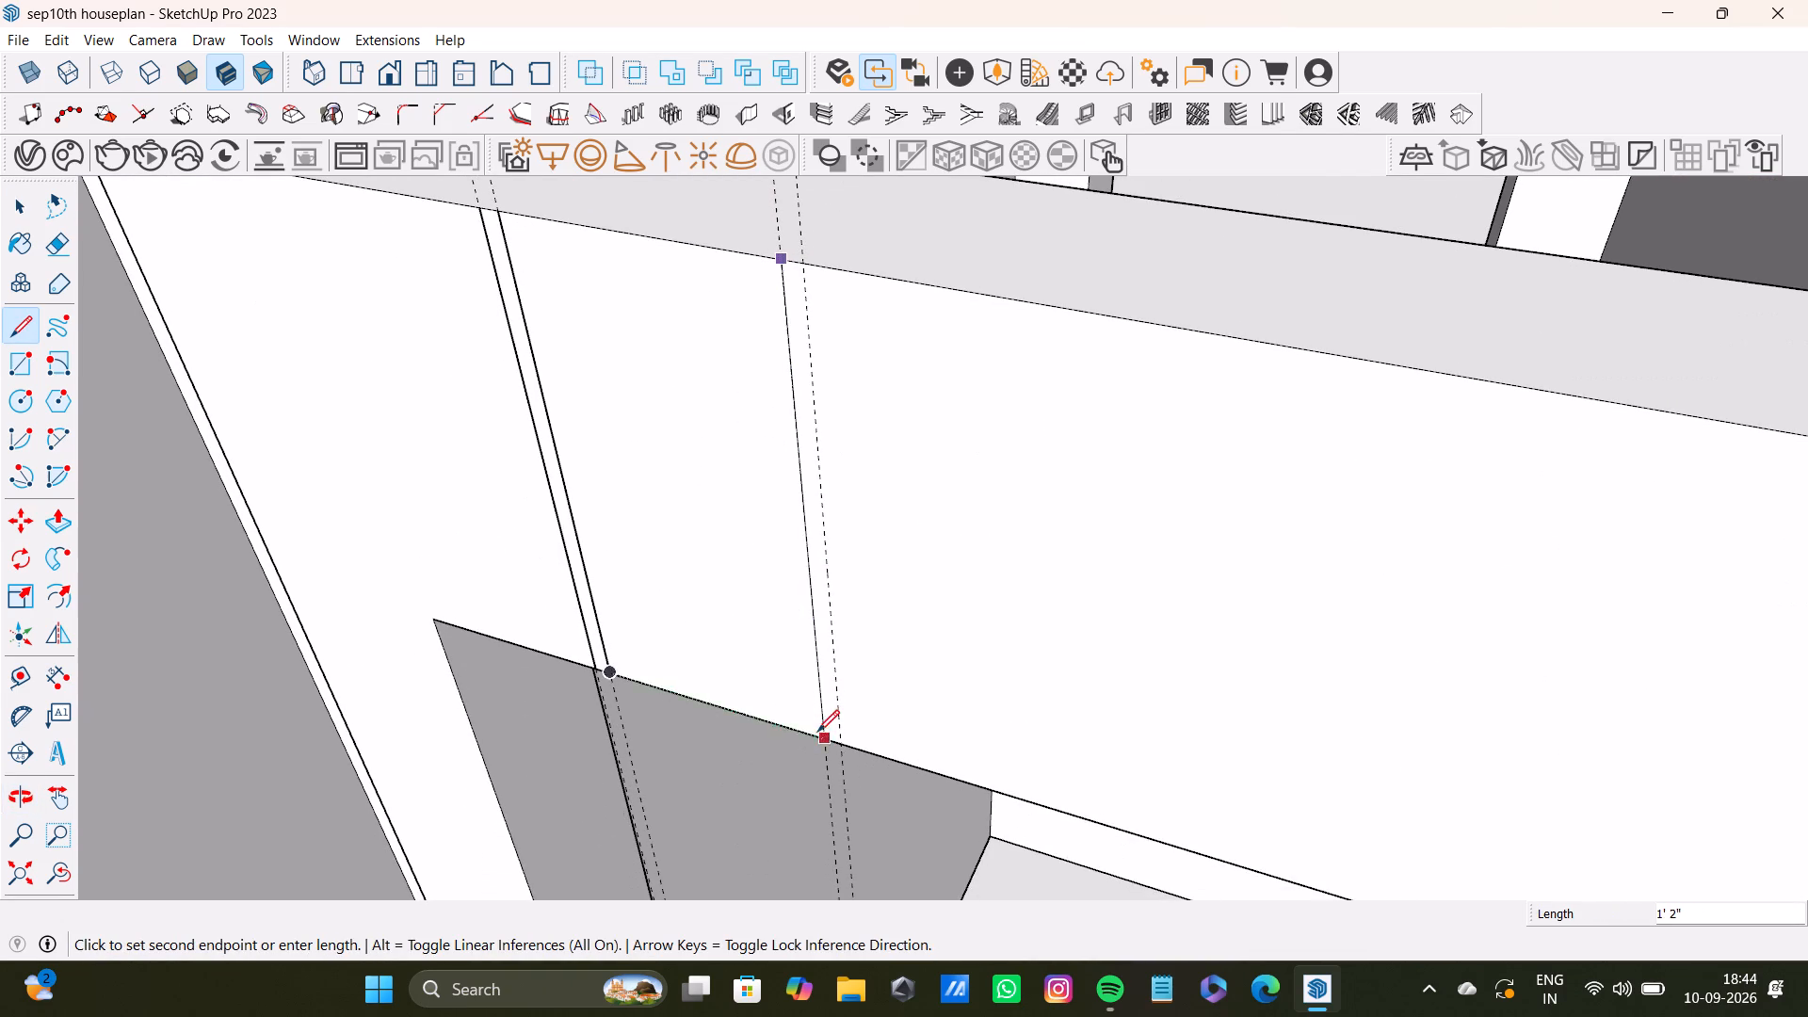
pyautogui.click(821, 737)
pyautogui.press('space')
pyautogui.press('l')
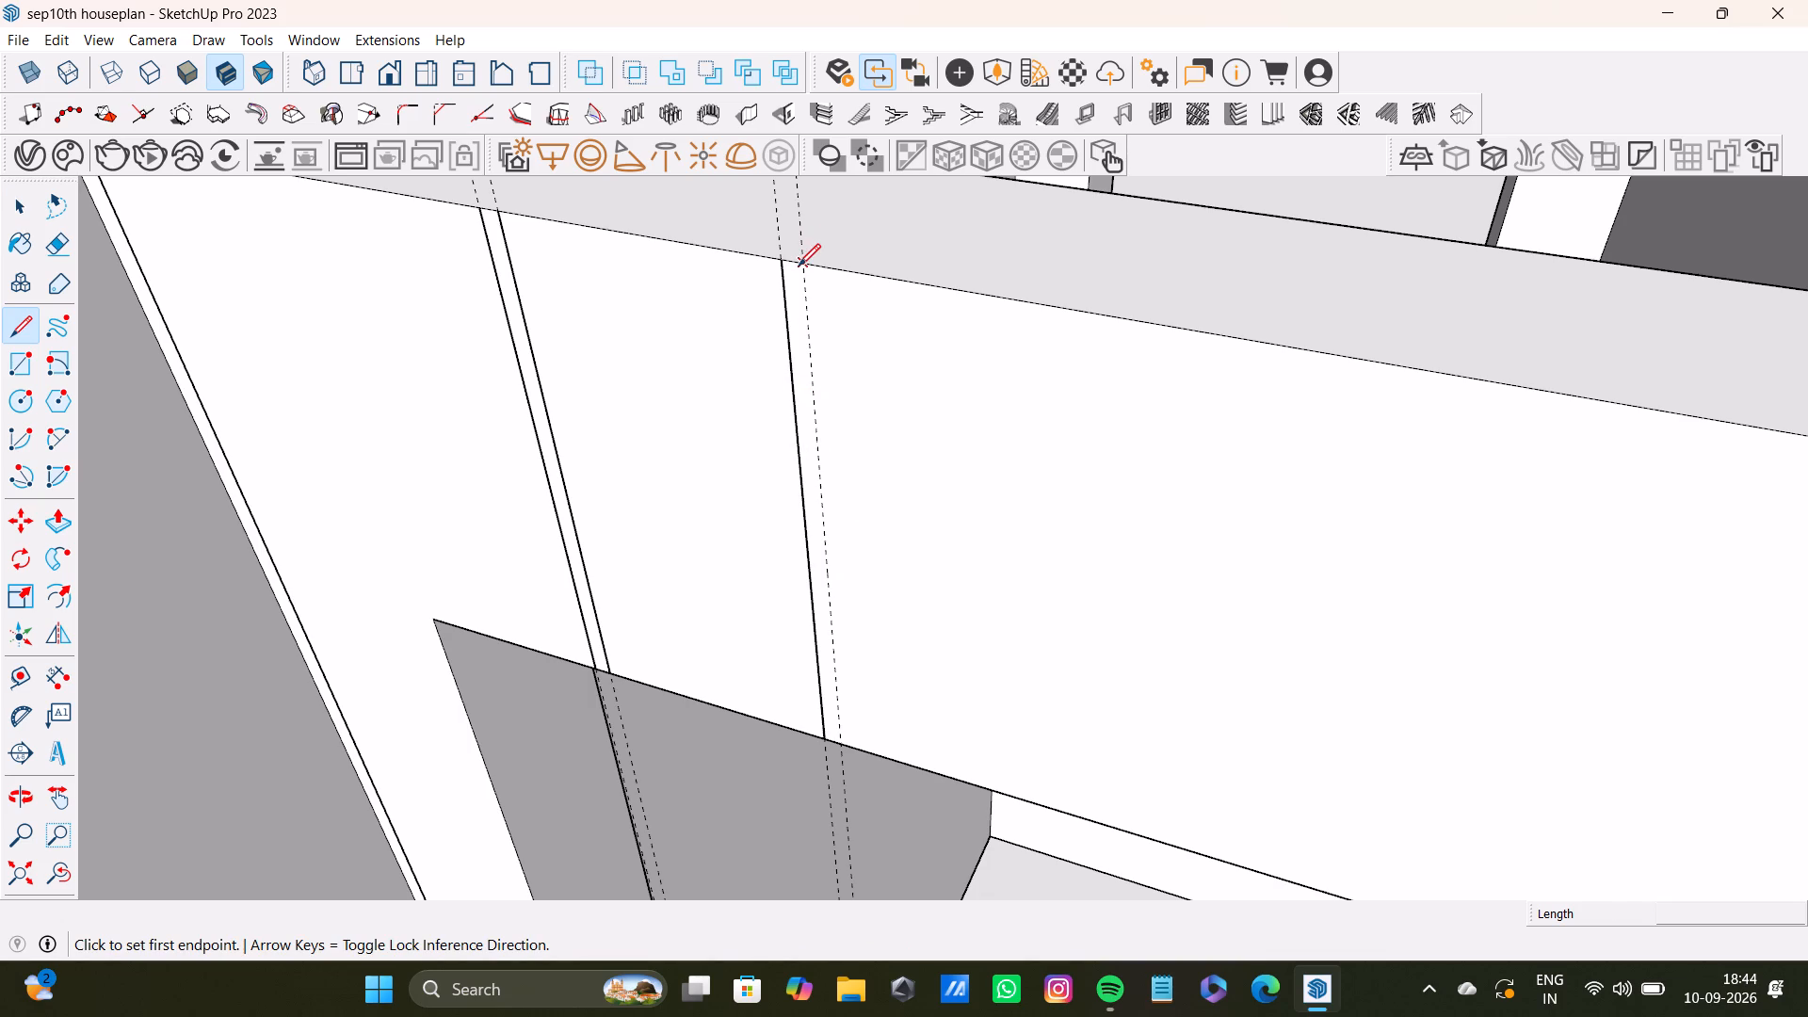
pyautogui.click(799, 266)
pyautogui.click(847, 748)
pyautogui.keyDown('shift'); pyautogui.scroll(-4, 847, 737); pyautogui.keyUp('shift')
pyautogui.keyDown('shift'); pyautogui.moveTo(956, 669); pyautogui.dragTo(708, 668, button='middle'); pyautogui.keyUp('shift')
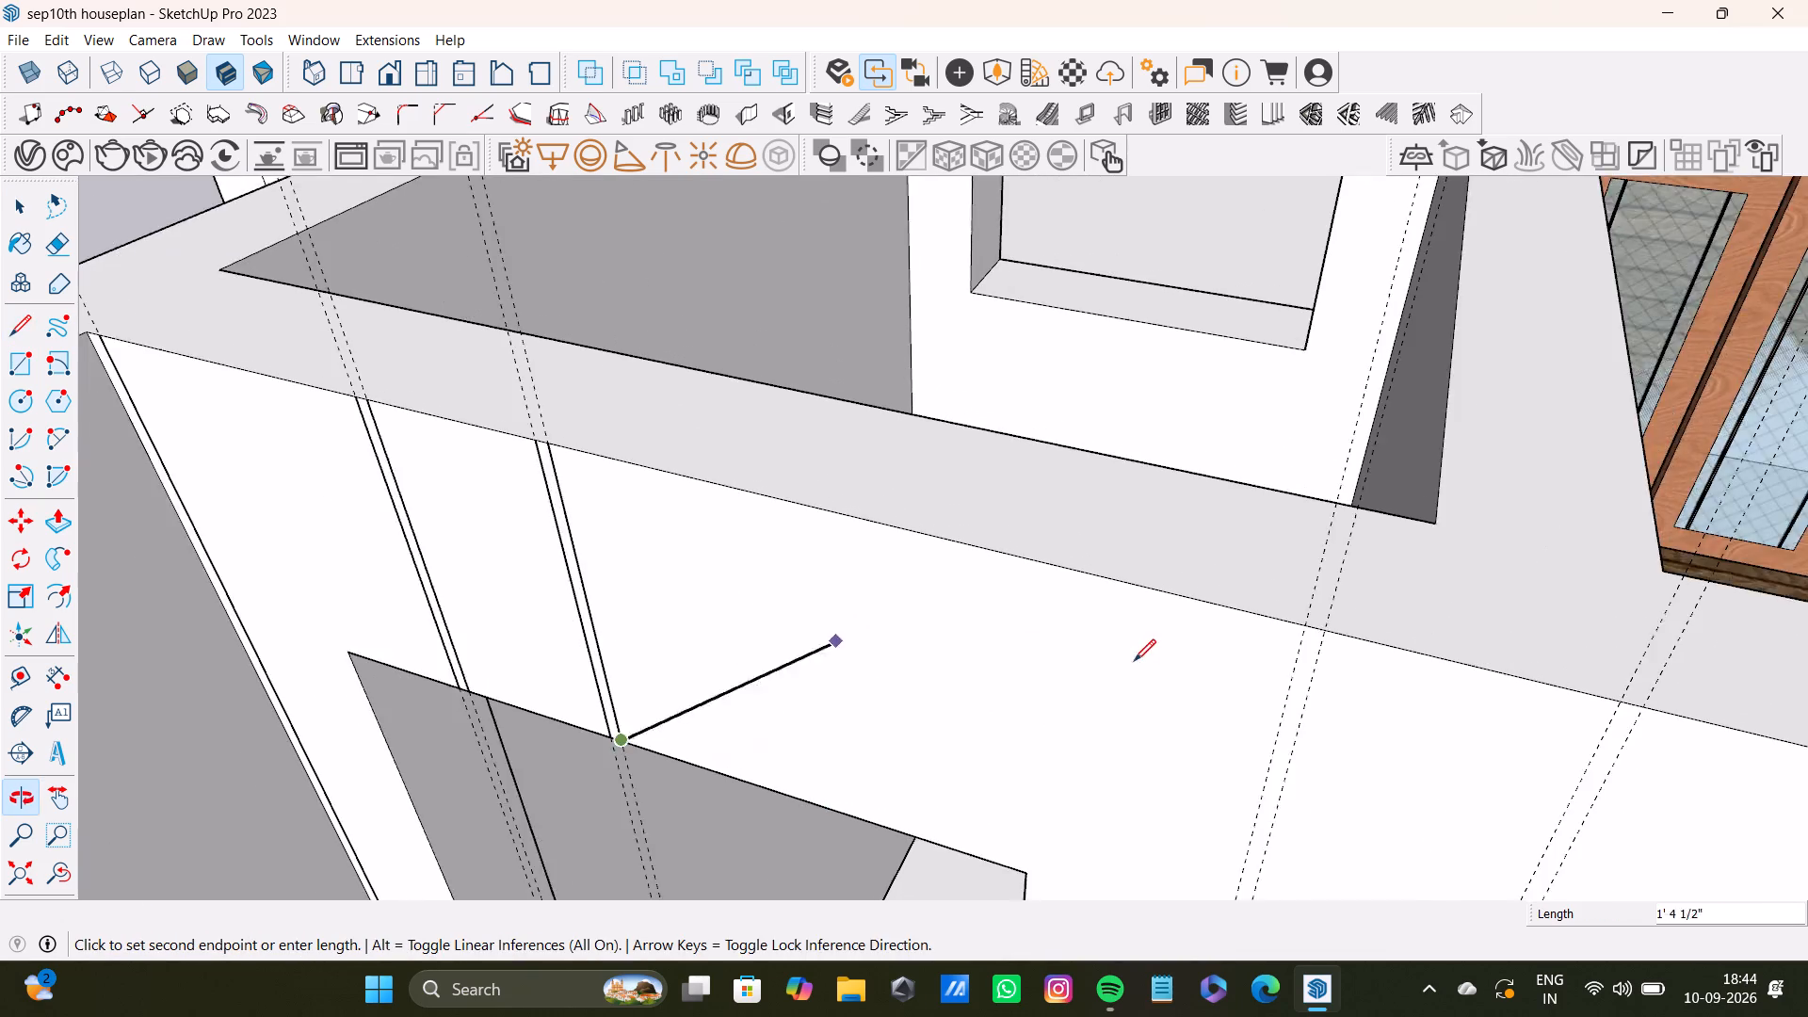
pyautogui.scroll(3, 1134, 661)
pyautogui.press('space')
# Draw the first edge of the groove beside the second doorway, following its guide on the pier from the wall's top edge to the floor.
pyautogui.press('l')
pyautogui.scroll(3, 1321, 605)
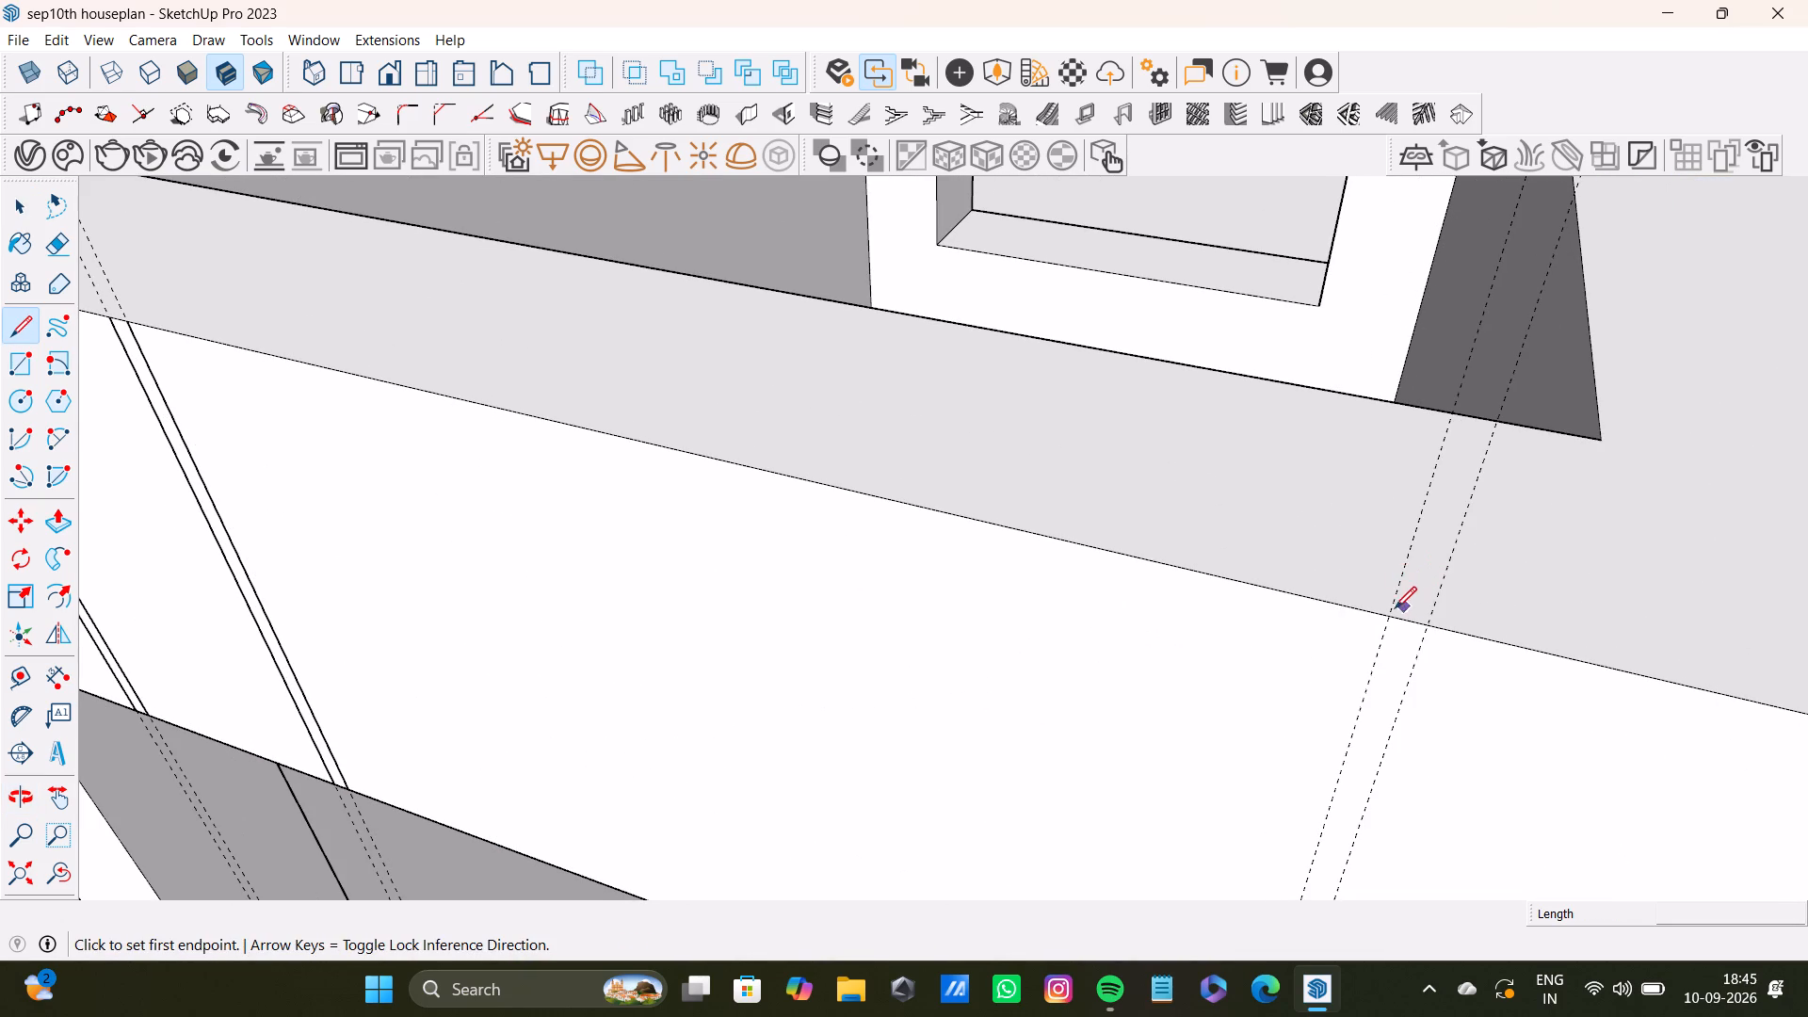
pyautogui.click(1395, 614)
pyautogui.scroll(-4, 1369, 679)
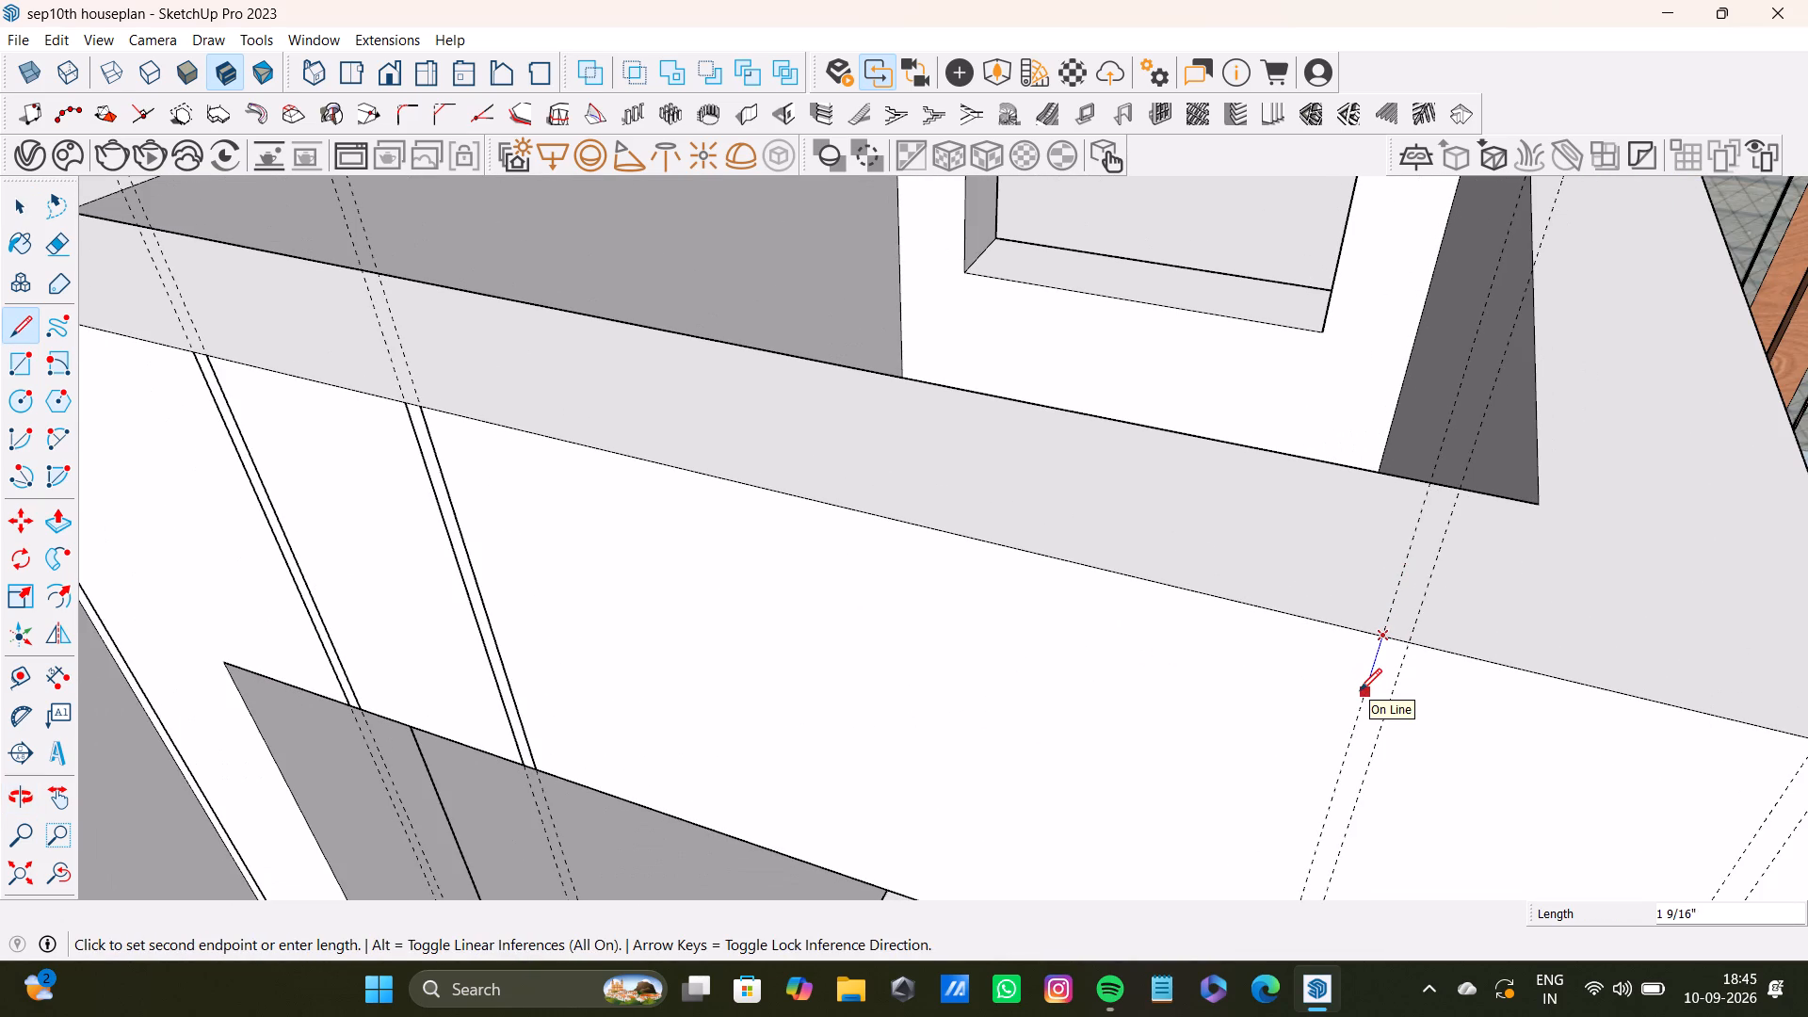
pyautogui.scroll(-4, 1359, 691)
pyautogui.keyDown('shift'); pyautogui.moveTo(1356, 710); pyautogui.dragTo(1314, 527, button='middle'); pyautogui.keyUp('shift')
pyautogui.scroll(-4, 1294, 585)
pyautogui.moveTo(1288, 675); pyautogui.dragTo(1284, 422, button='middle')
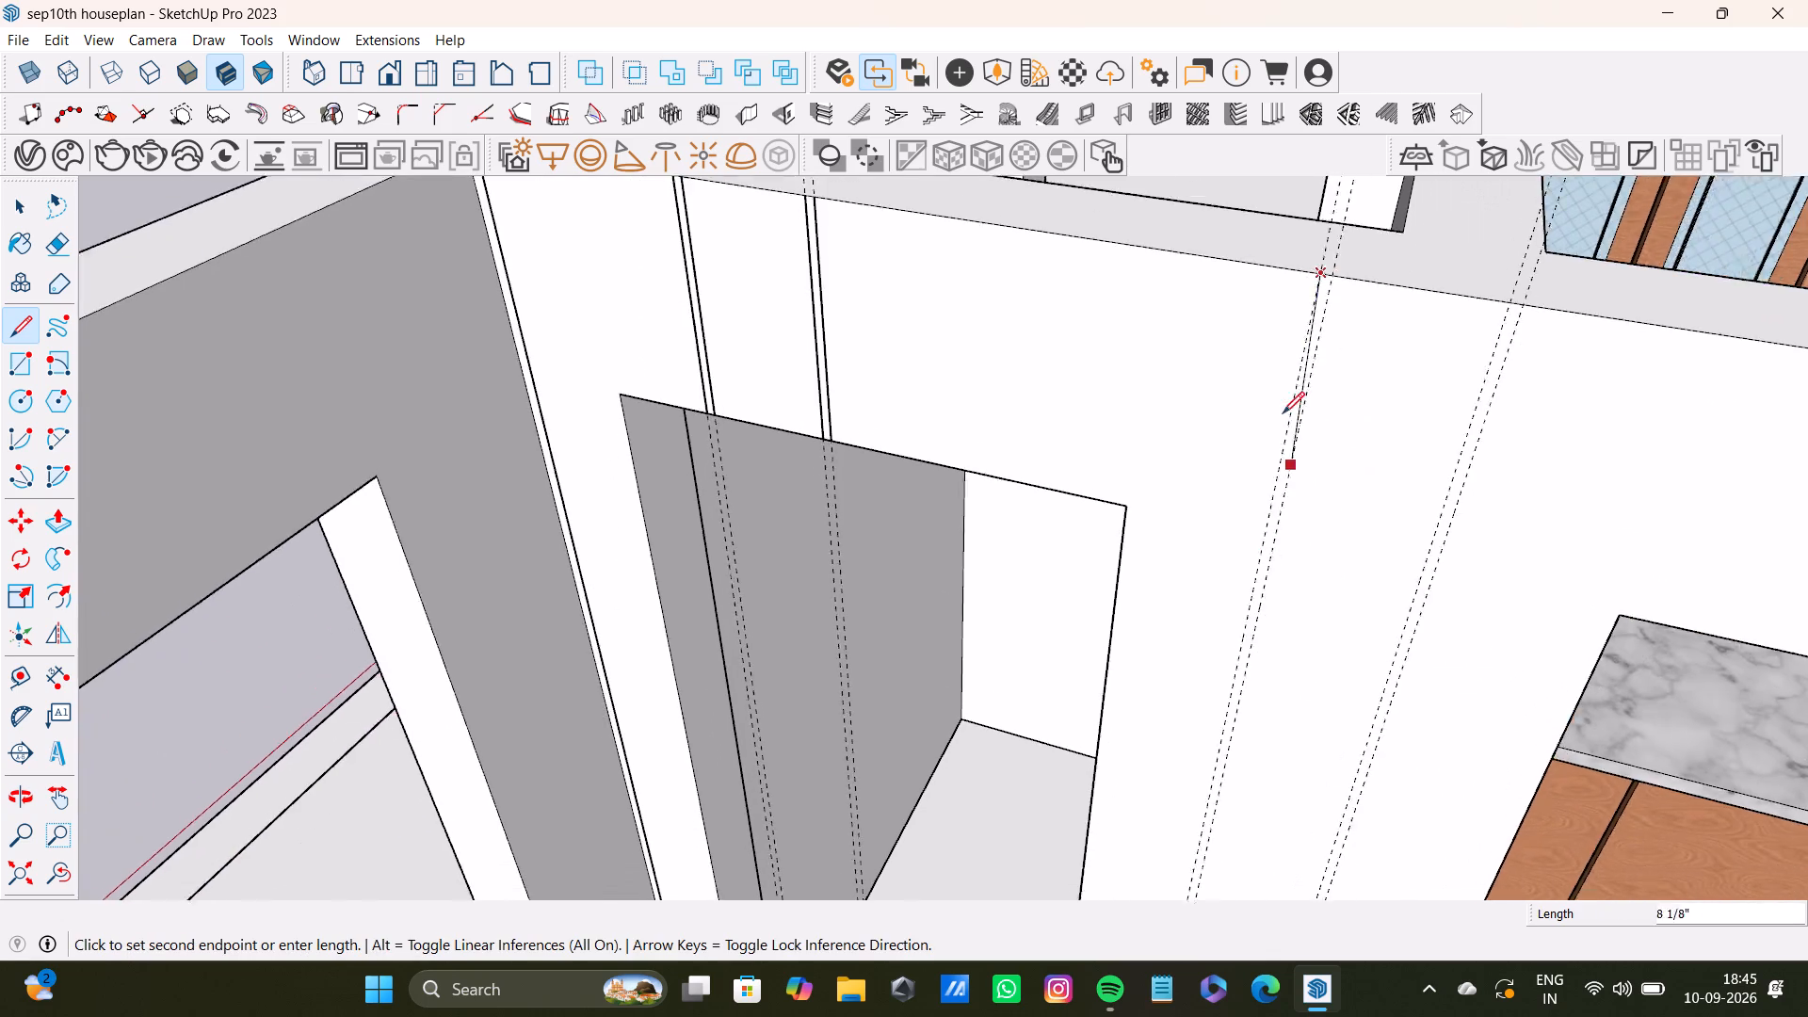
pyautogui.scroll(4, 1251, 564)
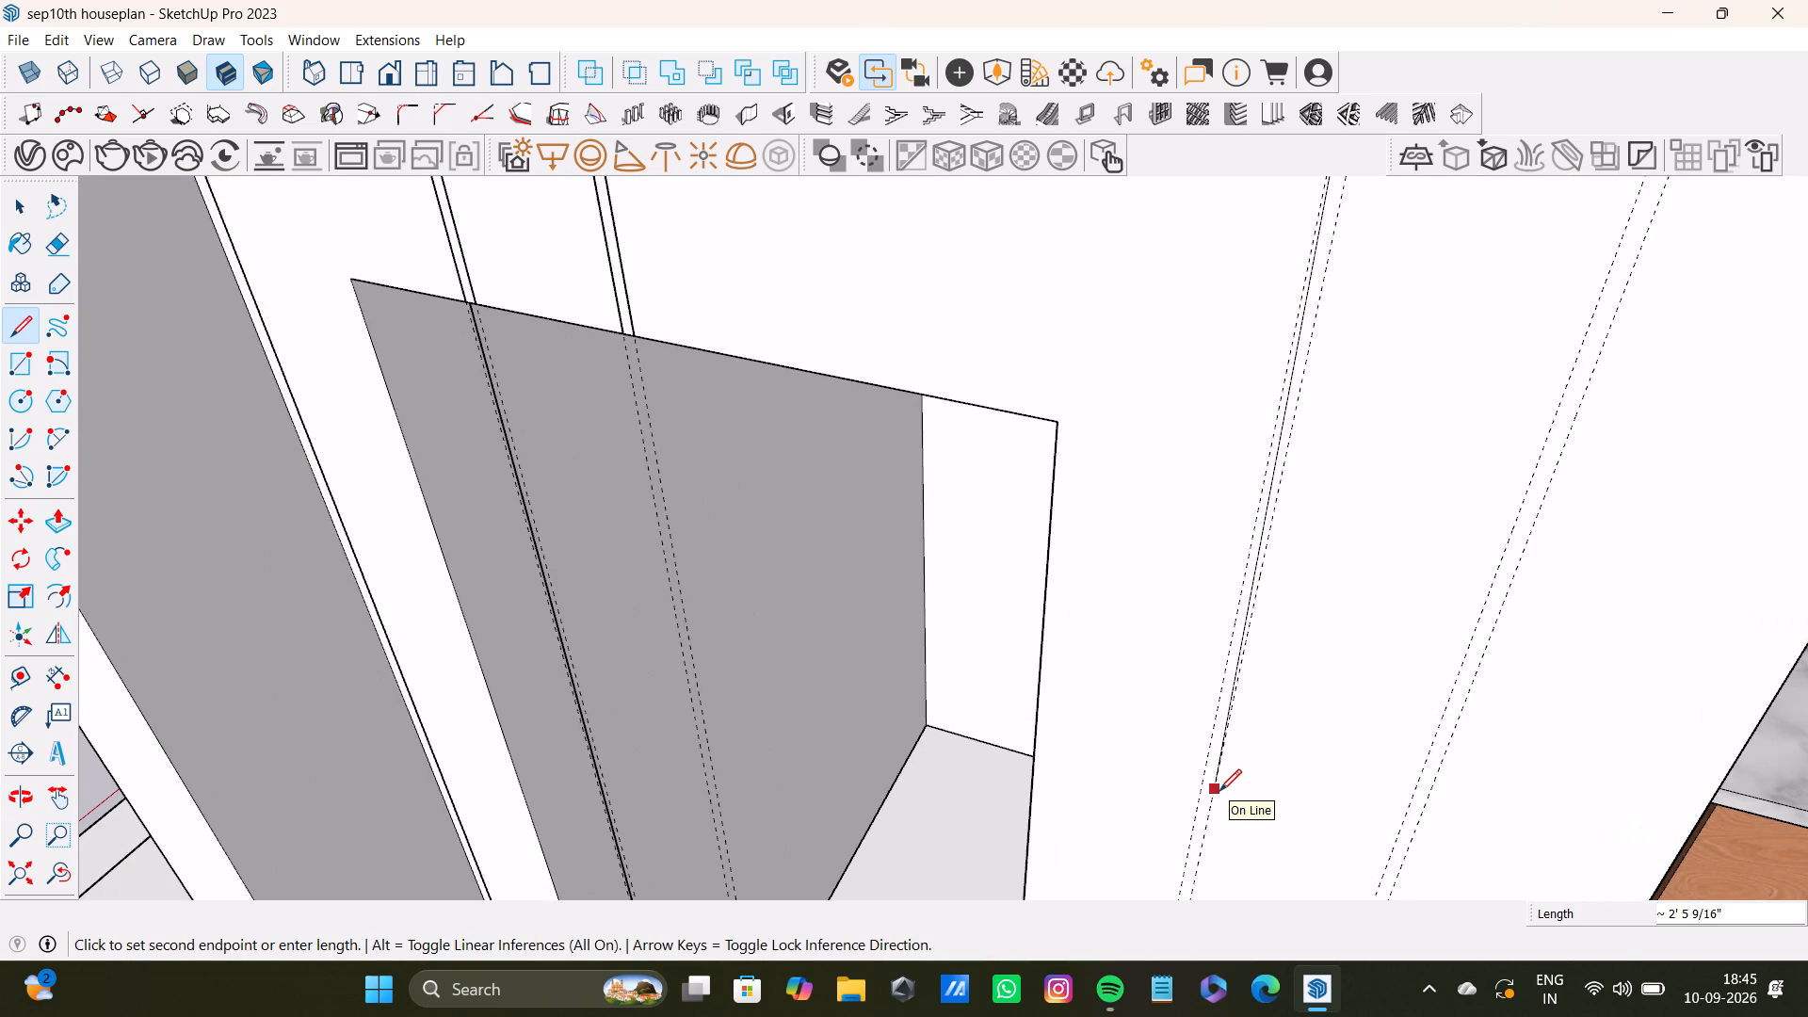
pyautogui.scroll(-2, 1219, 791)
pyautogui.keyDown('shift'); pyautogui.moveTo(1207, 795); pyautogui.dragTo(1190, 557, button='middle'); pyautogui.keyUp('shift')
pyautogui.scroll(3, 1182, 598)
pyautogui.keyDown('shift'); pyautogui.moveTo(1160, 714); pyautogui.dragTo(1212, 488, button='middle'); pyautogui.keyUp('shift')
pyautogui.scroll(3, 1195, 646)
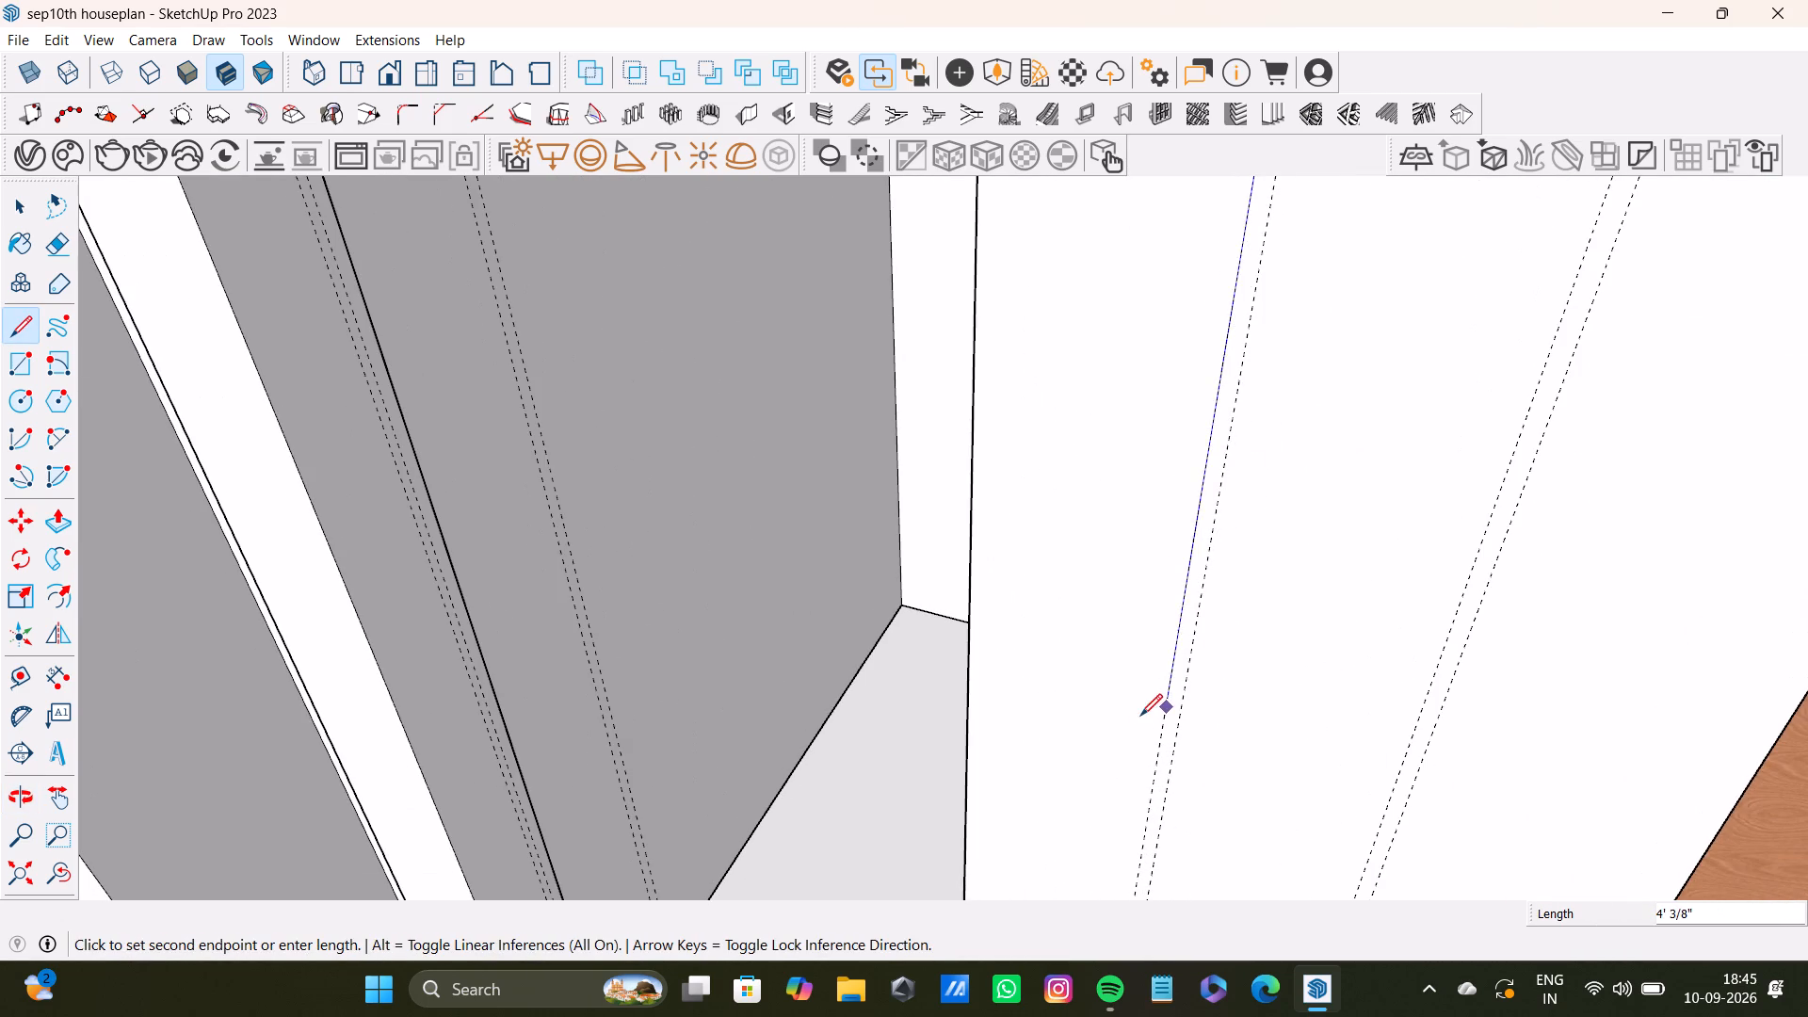
pyautogui.scroll(-2, 1132, 719)
pyautogui.keyDown('shift'); pyautogui.moveTo(1127, 722); pyautogui.dragTo(1149, 543, button='middle'); pyautogui.keyUp('shift')
pyautogui.scroll(-3, 1131, 742)
pyautogui.keyDown('shift'); pyautogui.moveTo(1127, 752); pyautogui.dragTo(1156, 504, button='middle'); pyautogui.keyUp('shift')
pyautogui.scroll(3, 1152, 697)
pyautogui.keyDown('shift'); pyautogui.moveTo(1139, 765); pyautogui.dragTo(1162, 502, button='middle'); pyautogui.keyUp('shift')
pyautogui.scroll(3, 1115, 734)
pyautogui.moveTo(1092, 810); pyautogui.dragTo(1170, 436, button='middle')
pyautogui.keyDown('shift'); pyautogui.scroll(1, 1179, 417); pyautogui.keyUp('shift')
pyautogui.scroll(-2, 1151, 578)
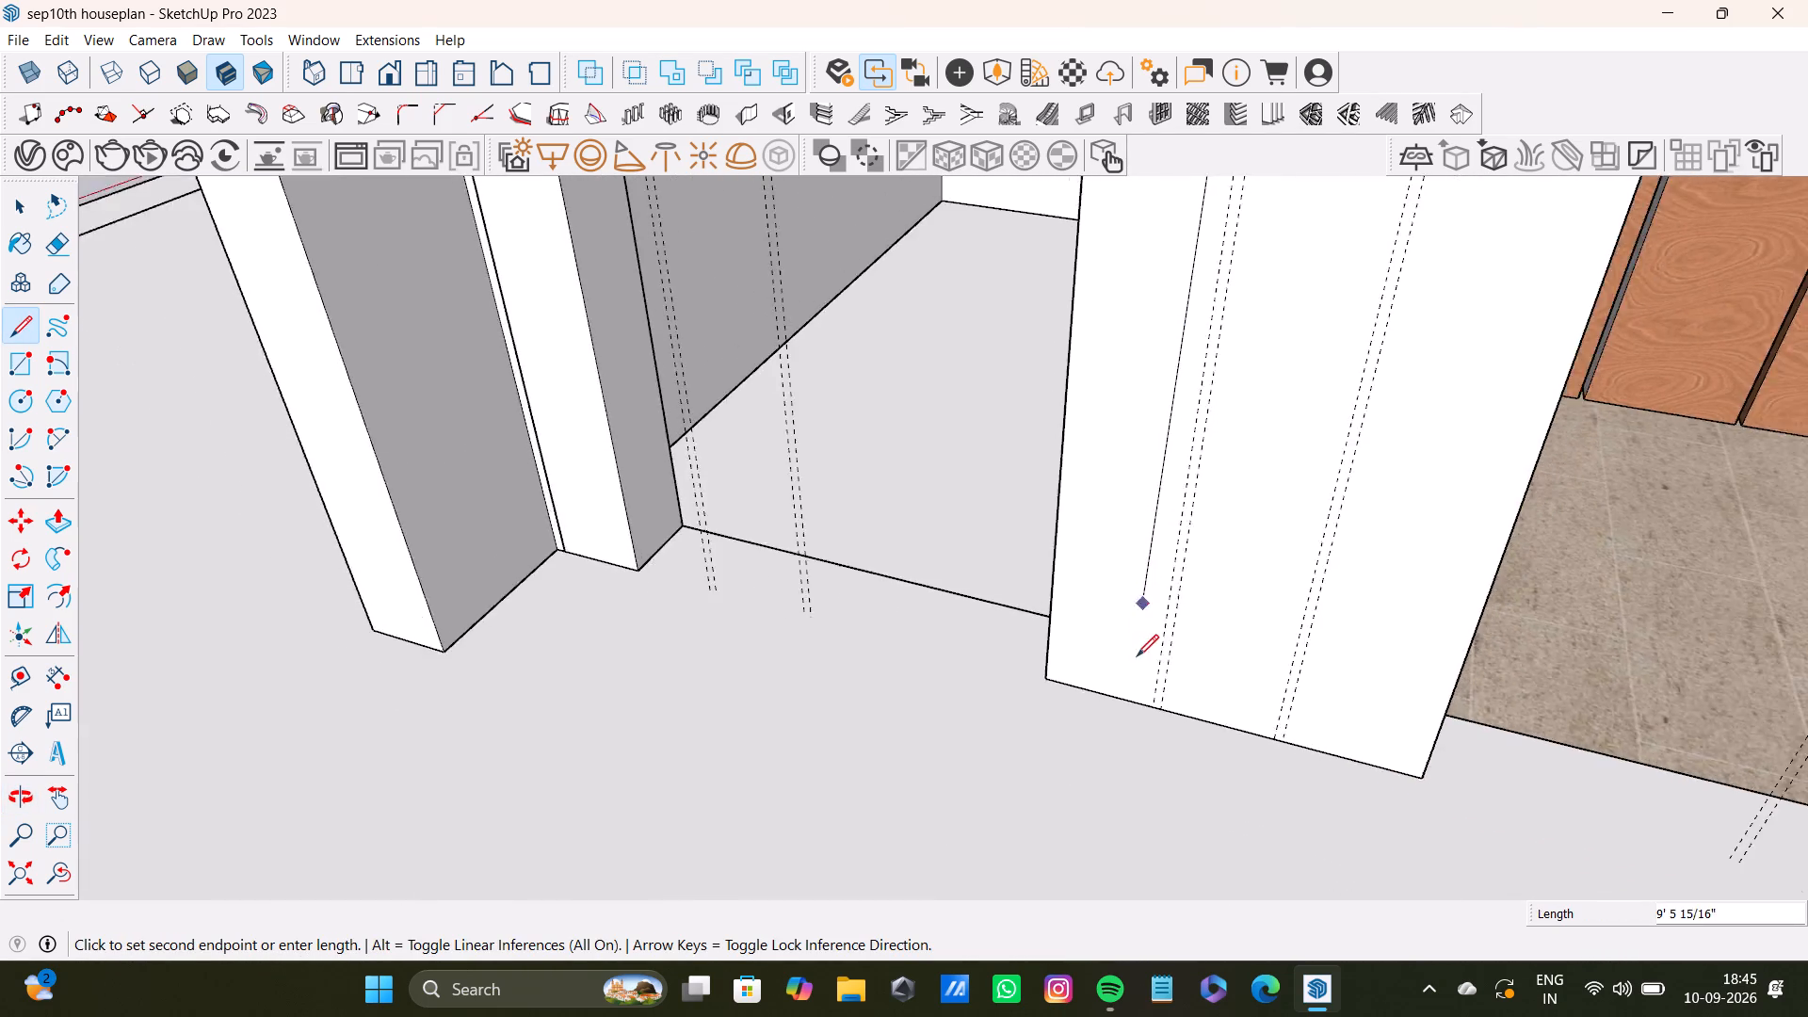
pyautogui.scroll(5, 1136, 658)
pyautogui.click(1165, 738)
pyautogui.scroll(-5, 1163, 681)
pyautogui.scroll(1, 1112, 573)
pyautogui.keyDown('shift'); pyautogui.scroll(-3, 1112, 573); pyautogui.keyUp('shift')
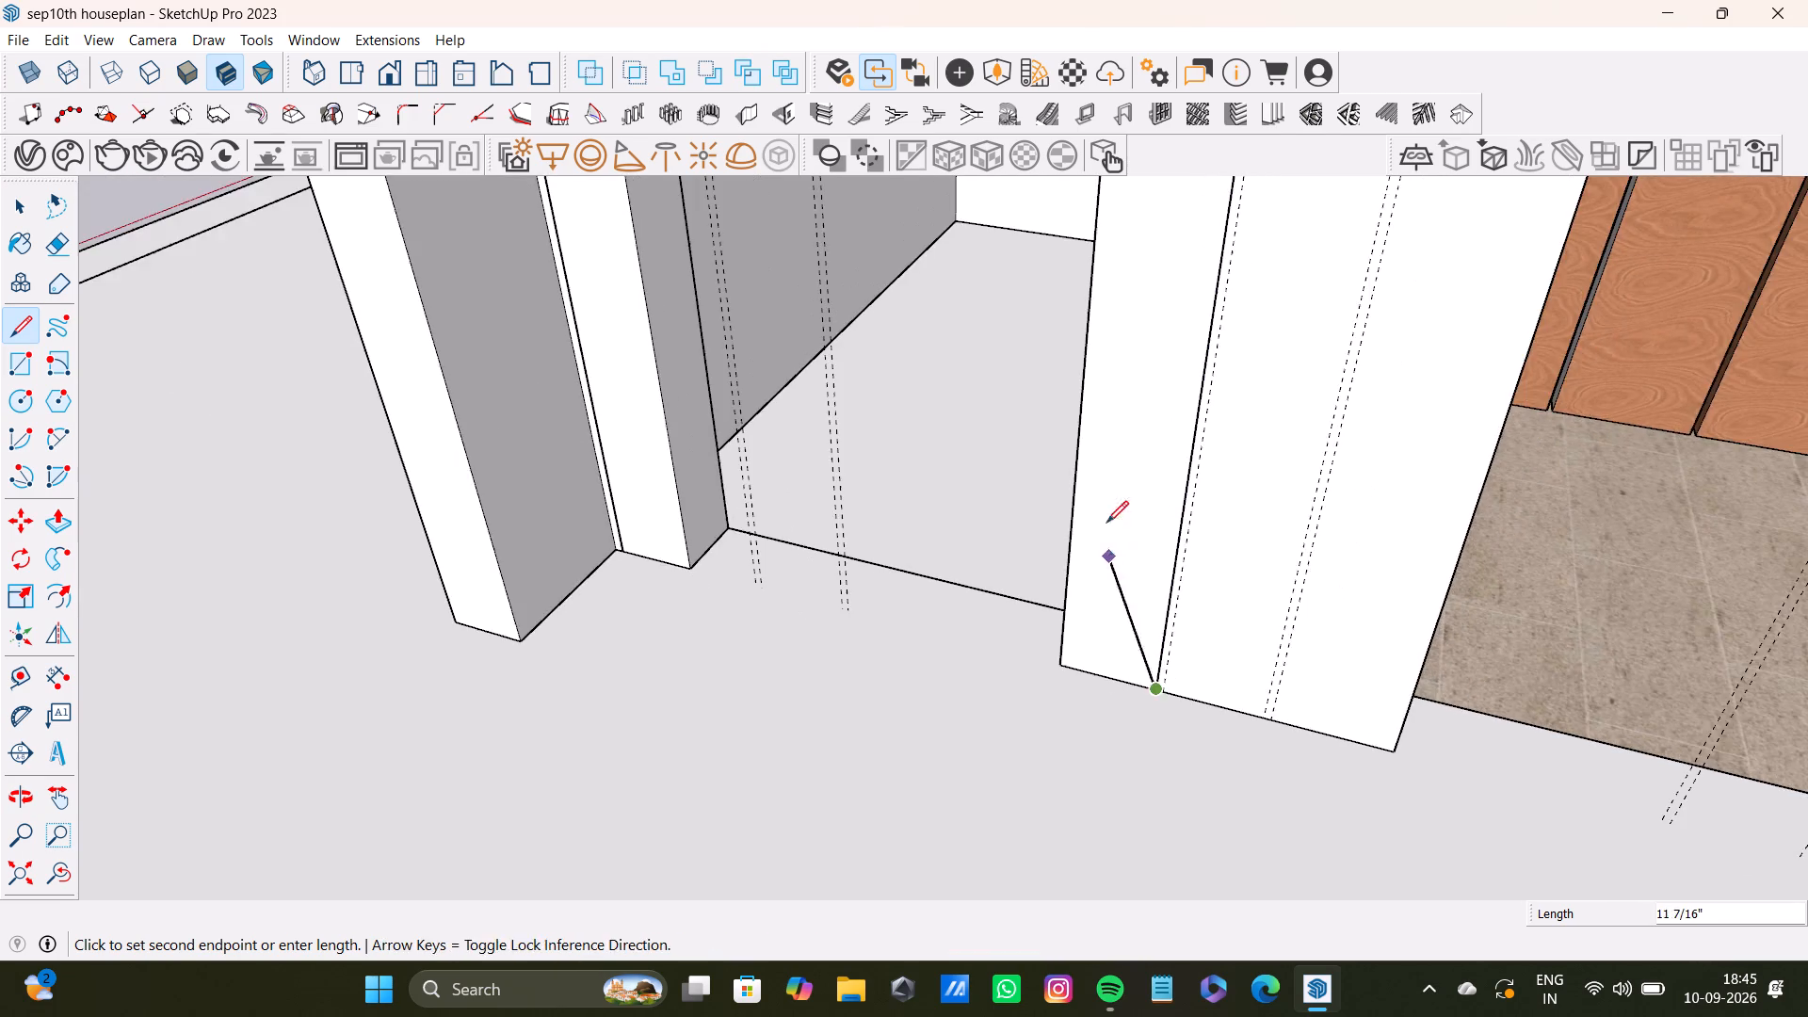
pyautogui.keyDown('shift'); pyautogui.moveTo(1113, 360); pyautogui.dragTo(1115, 641, button='middle'); pyautogui.keyUp('shift')
pyautogui.press('space')
# Draw that groove's second edge along the adjacent guide, about 10' from the wall's top edge down to the floor.
pyautogui.scroll(-5, 1120, 638)
pyautogui.keyDown('shift'); pyautogui.scroll(-3, 1178, 577); pyautogui.keyUp('shift')
pyautogui.keyDown('shift'); pyautogui.moveTo(1148, 507); pyautogui.dragTo(1100, 815, button='middle'); pyautogui.keyUp('shift')
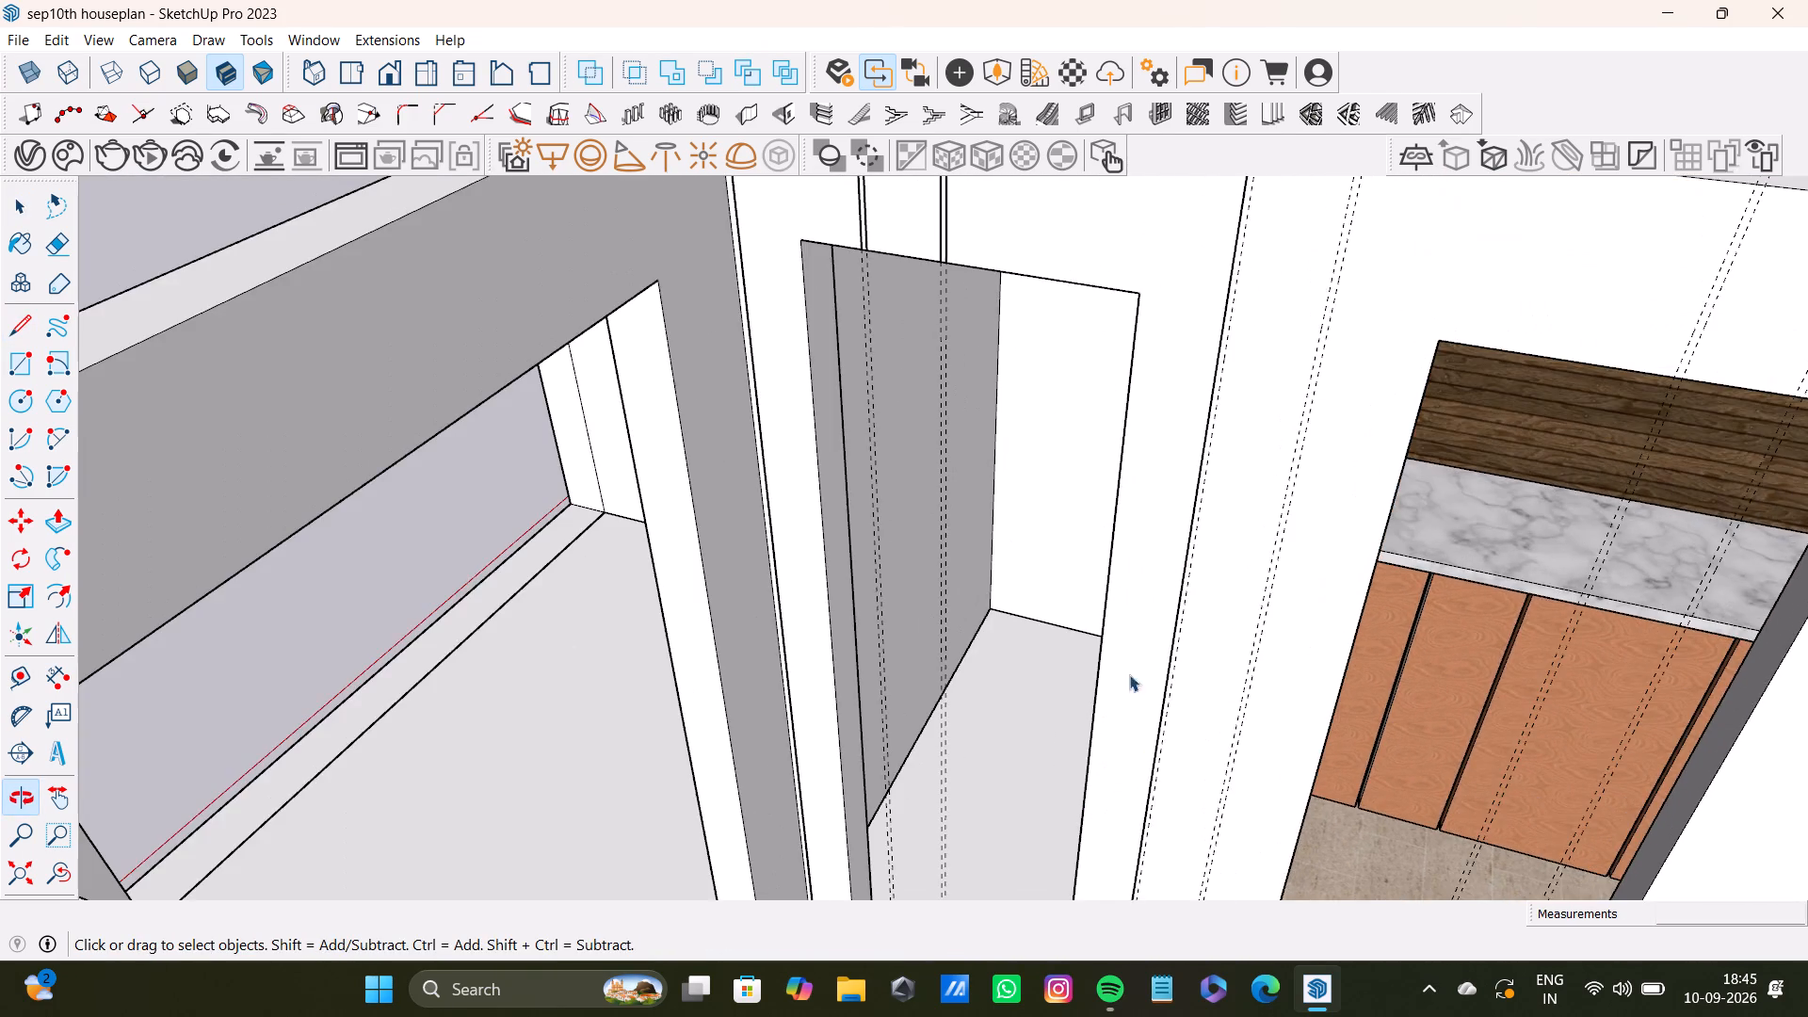
pyautogui.moveTo(1122, 571); pyautogui.dragTo(1062, 835, button='middle')
pyautogui.keyDown('shift'); pyautogui.scroll(-1, 1065, 831); pyautogui.keyUp('shift')
pyautogui.press('l')
pyautogui.scroll(6, 1187, 588)
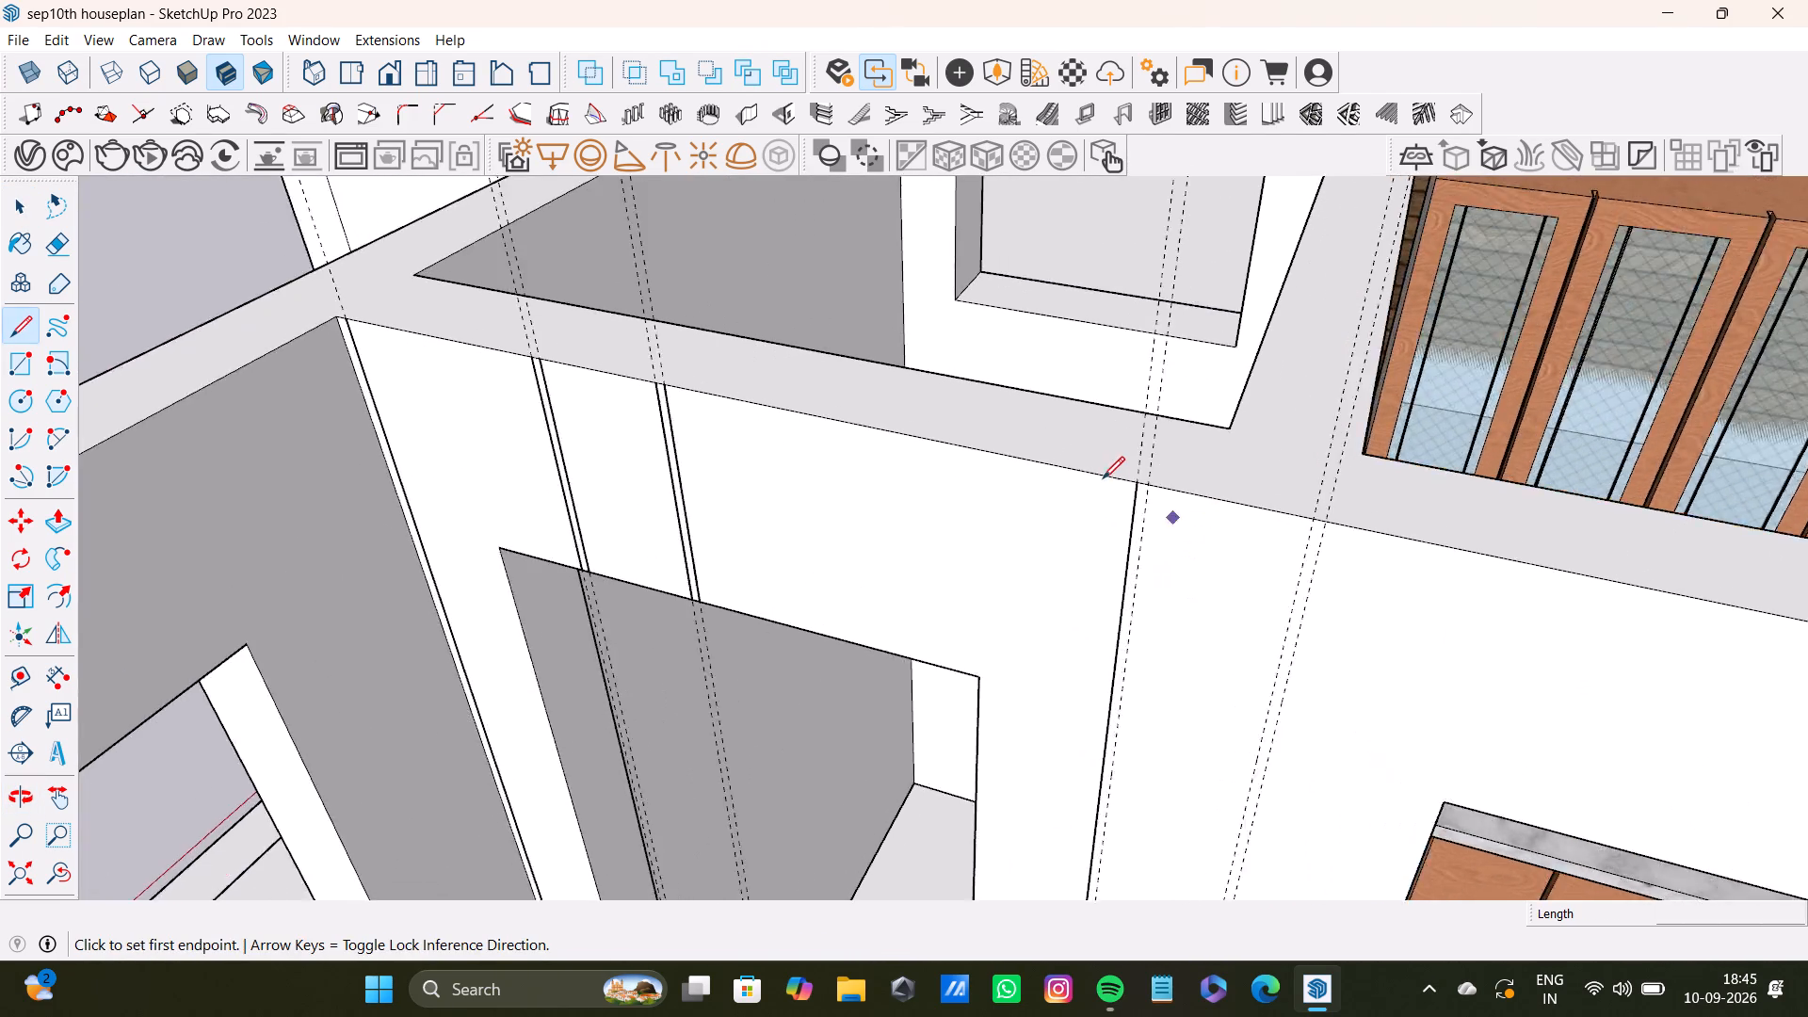
pyautogui.scroll(7, 1103, 478)
pyautogui.click(1195, 491)
pyautogui.scroll(-4, 1174, 703)
pyautogui.keyDown('shift'); pyautogui.moveTo(1154, 746); pyautogui.dragTo(1169, 497, button='middle'); pyautogui.keyUp('shift')
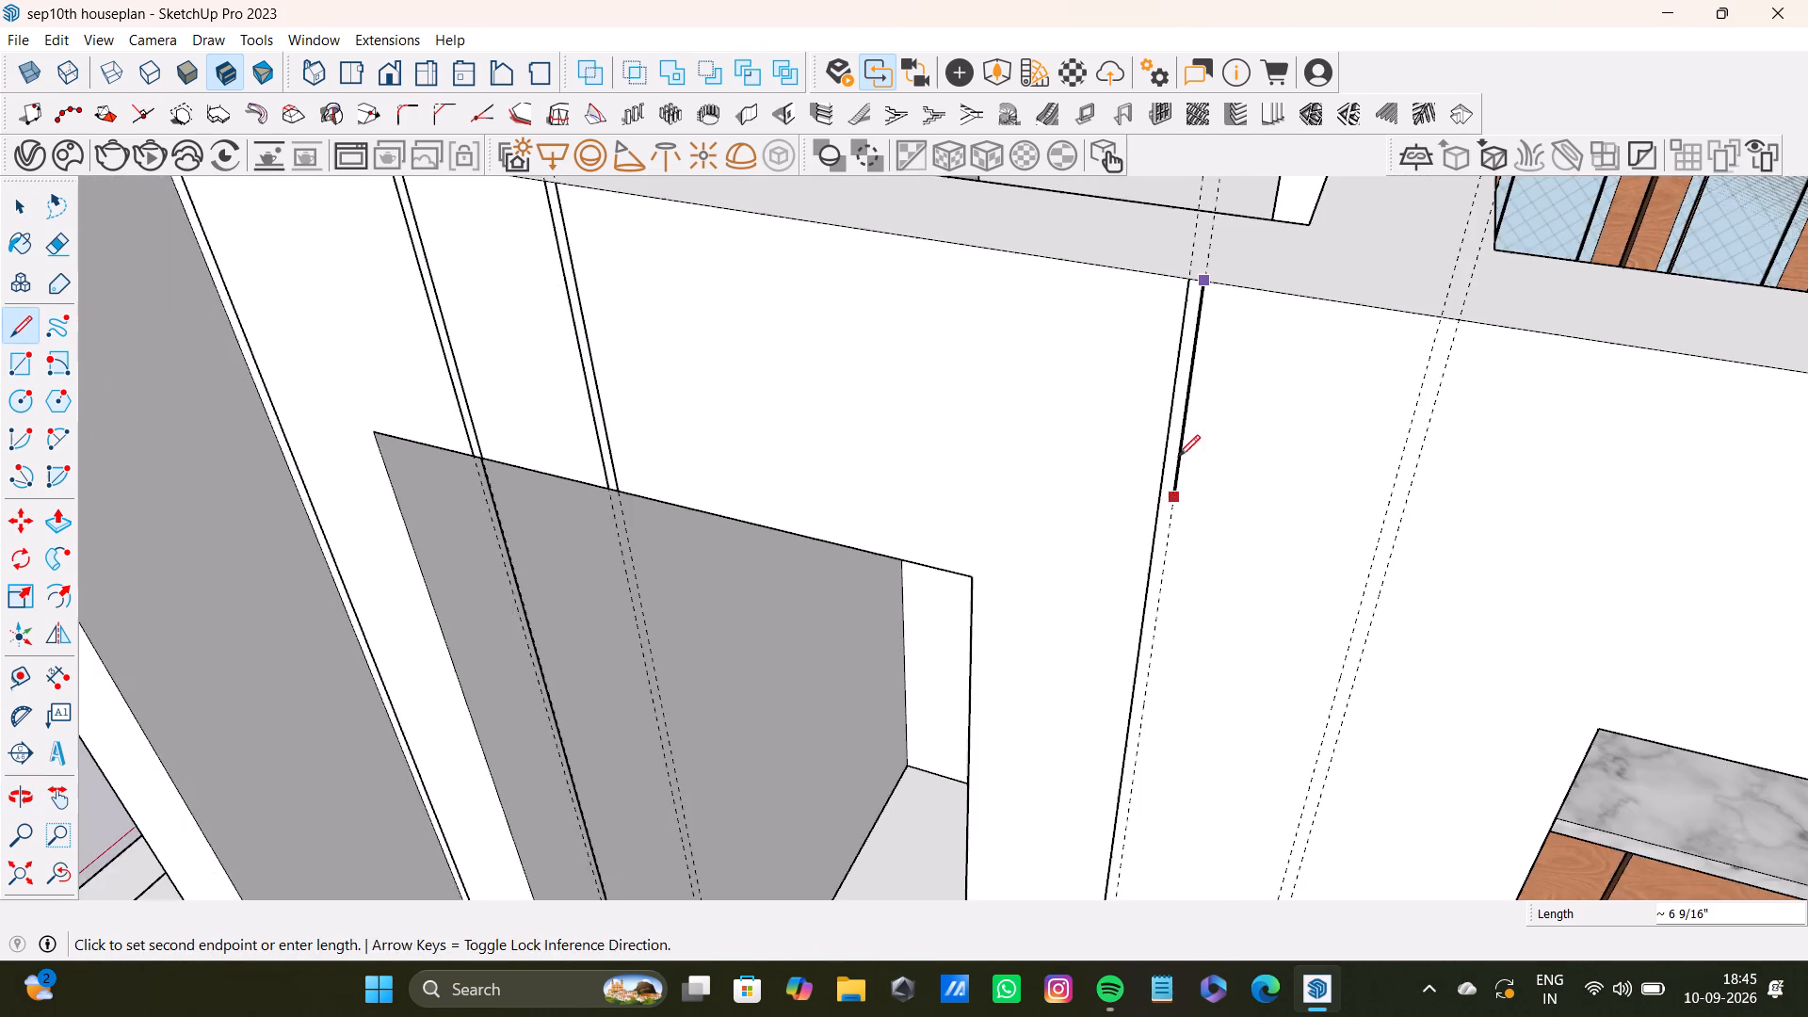
pyautogui.scroll(-4, 1176, 617)
pyautogui.moveTo(1146, 724); pyautogui.dragTo(1183, 417, button='middle')
pyautogui.scroll(3, 1149, 599)
pyautogui.keyDown('shift'); pyautogui.moveTo(1138, 715); pyautogui.dragTo(1197, 329, button='middle'); pyautogui.keyUp('shift')
pyautogui.scroll(4, 1197, 481)
pyautogui.keyDown('shift'); pyautogui.moveTo(1173, 655); pyautogui.dragTo(1173, 339, button='middle'); pyautogui.keyUp('shift')
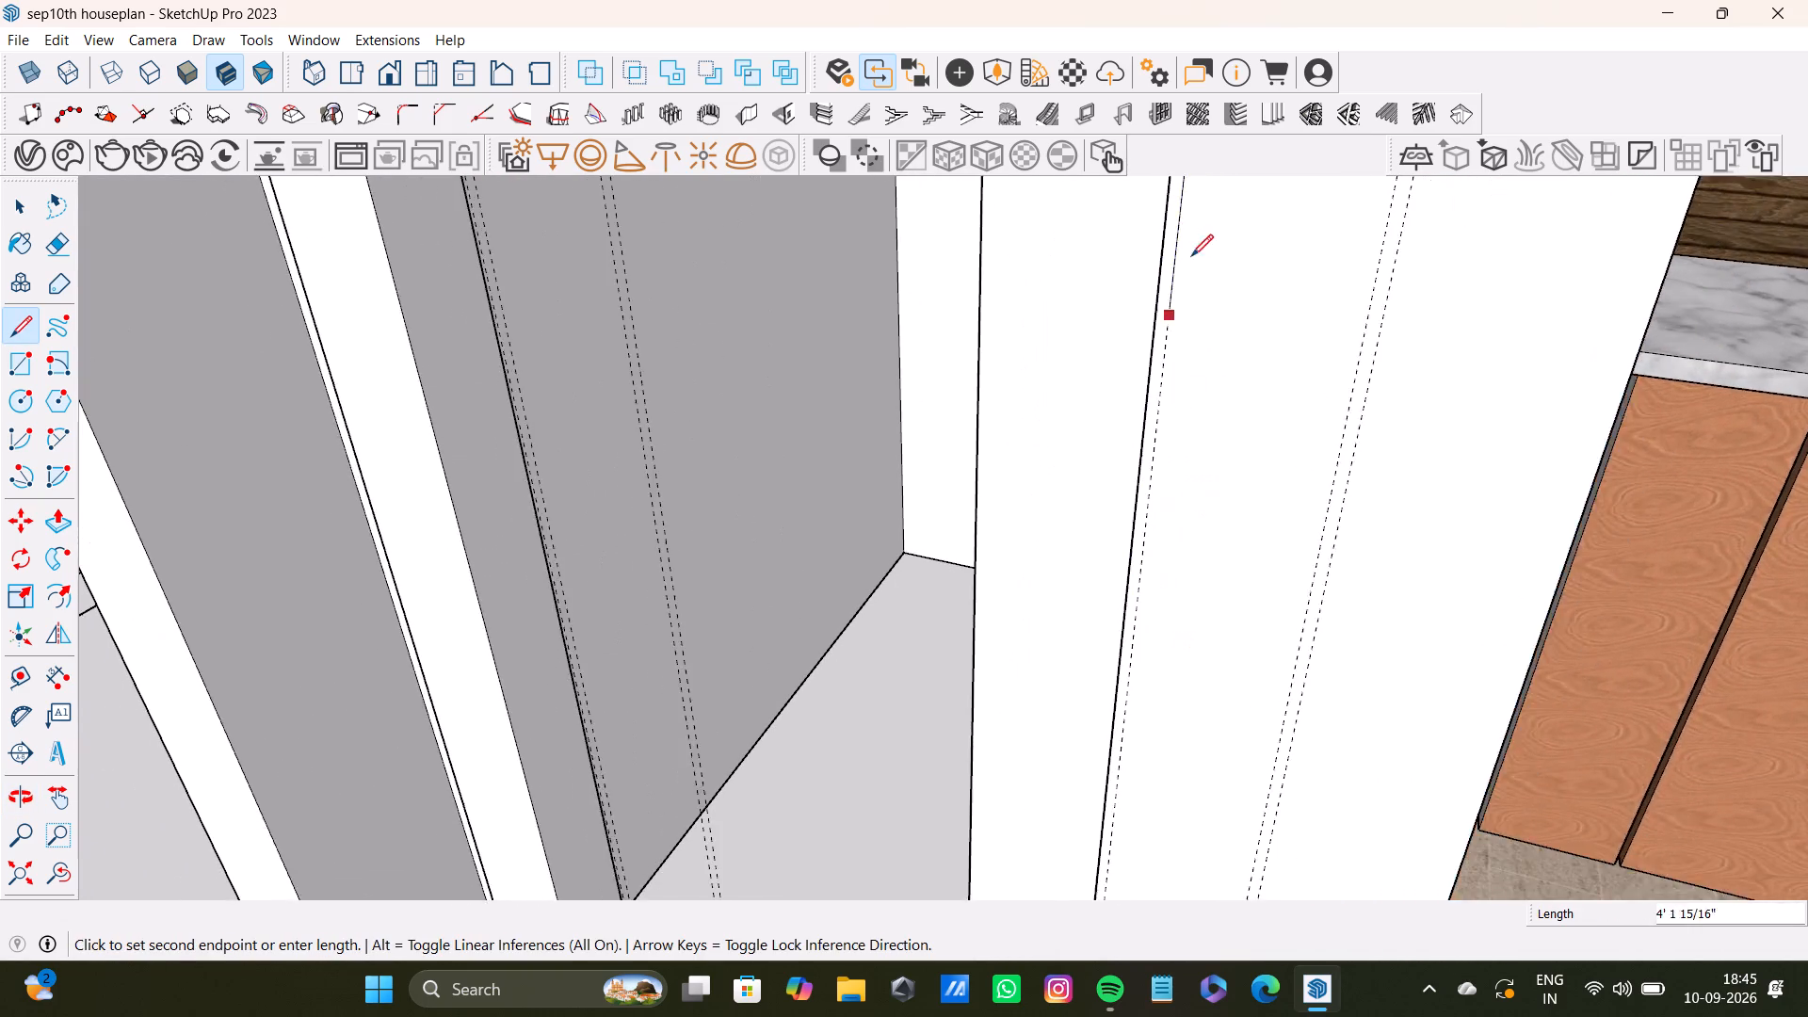
pyautogui.scroll(3, 1173, 456)
pyautogui.moveTo(1138, 678); pyautogui.dragTo(1140, 345, button='middle')
pyautogui.scroll(3, 1111, 482)
pyautogui.keyDown('shift'); pyautogui.moveTo(1119, 648); pyautogui.dragTo(1125, 382, button='middle'); pyautogui.keyUp('shift')
pyautogui.scroll(3, 1082, 619)
pyautogui.moveTo(1071, 693); pyautogui.dragTo(1141, 428, button='middle')
pyautogui.scroll(3, 1138, 672)
pyautogui.keyDown('shift'); pyautogui.moveTo(1111, 726); pyautogui.dragTo(1142, 392, button='middle'); pyautogui.keyUp('shift')
pyautogui.scroll(4, 1136, 654)
pyautogui.moveTo(1108, 751); pyautogui.dragTo(1093, 375, button='middle')
pyautogui.scroll(3, 1021, 654)
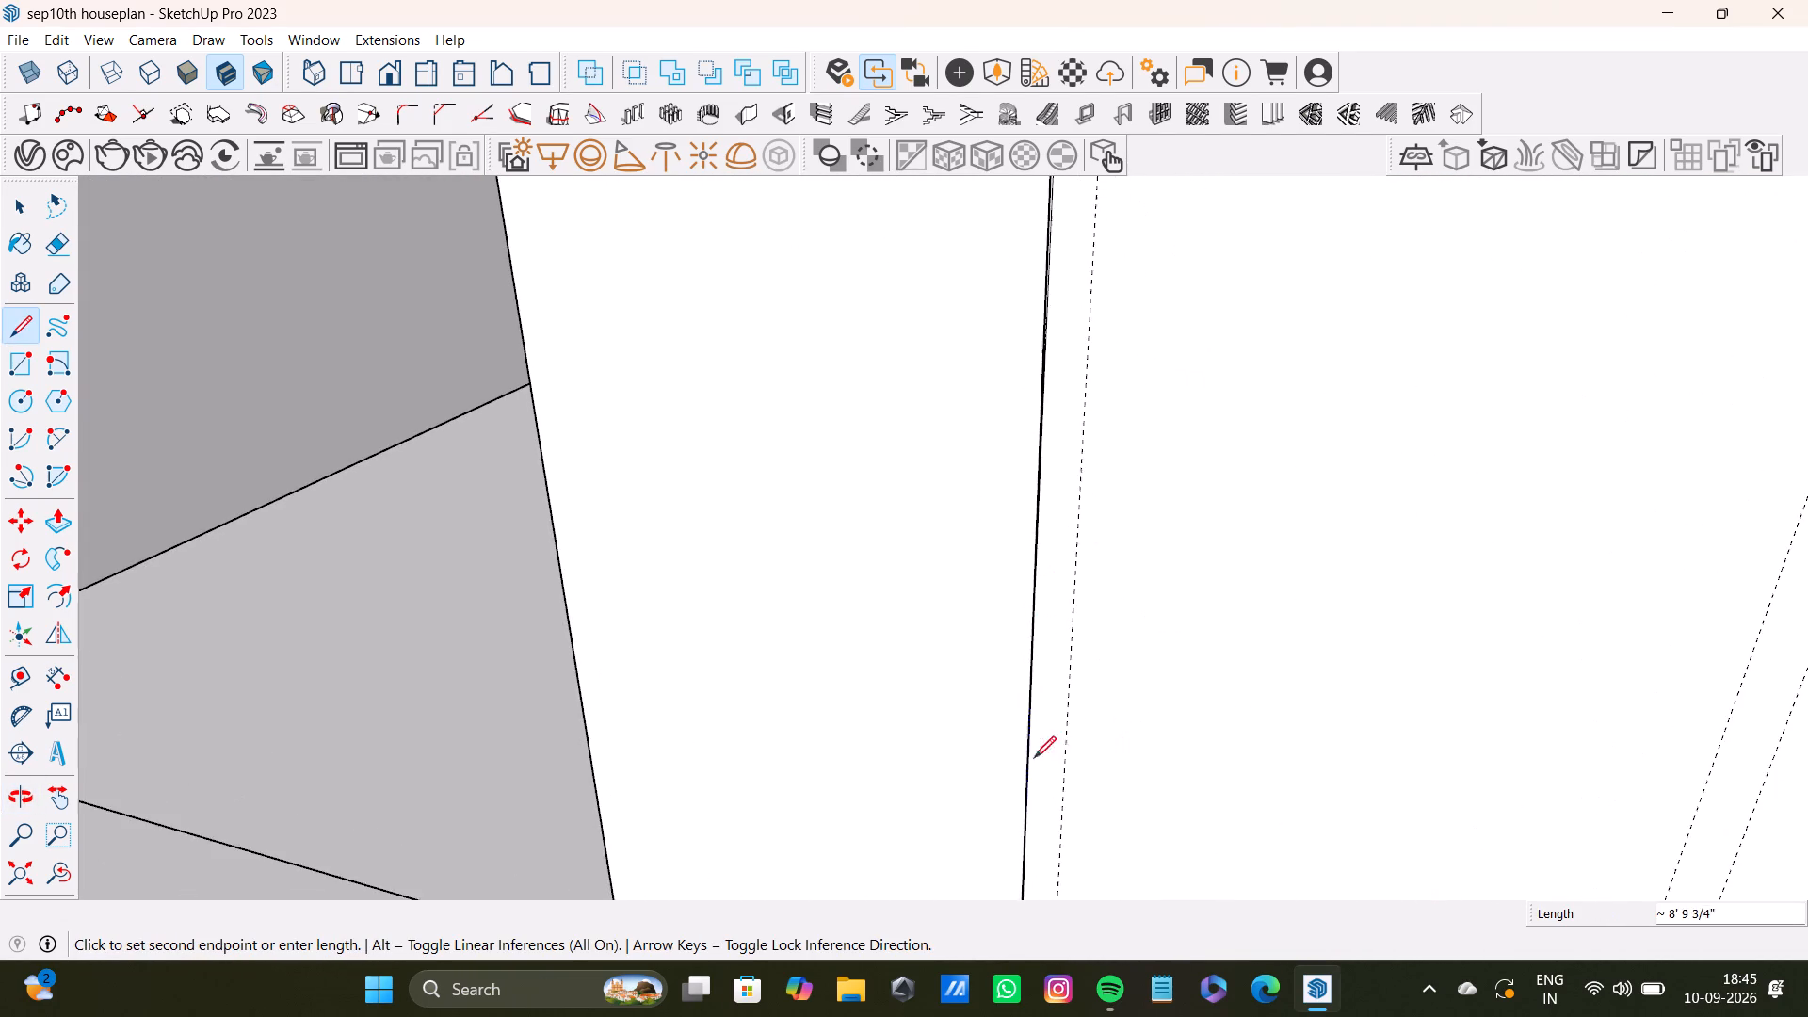
pyautogui.scroll(3, 1034, 758)
pyautogui.moveTo(1043, 794); pyautogui.dragTo(1074, 478, button='middle')
pyautogui.scroll(3, 1060, 606)
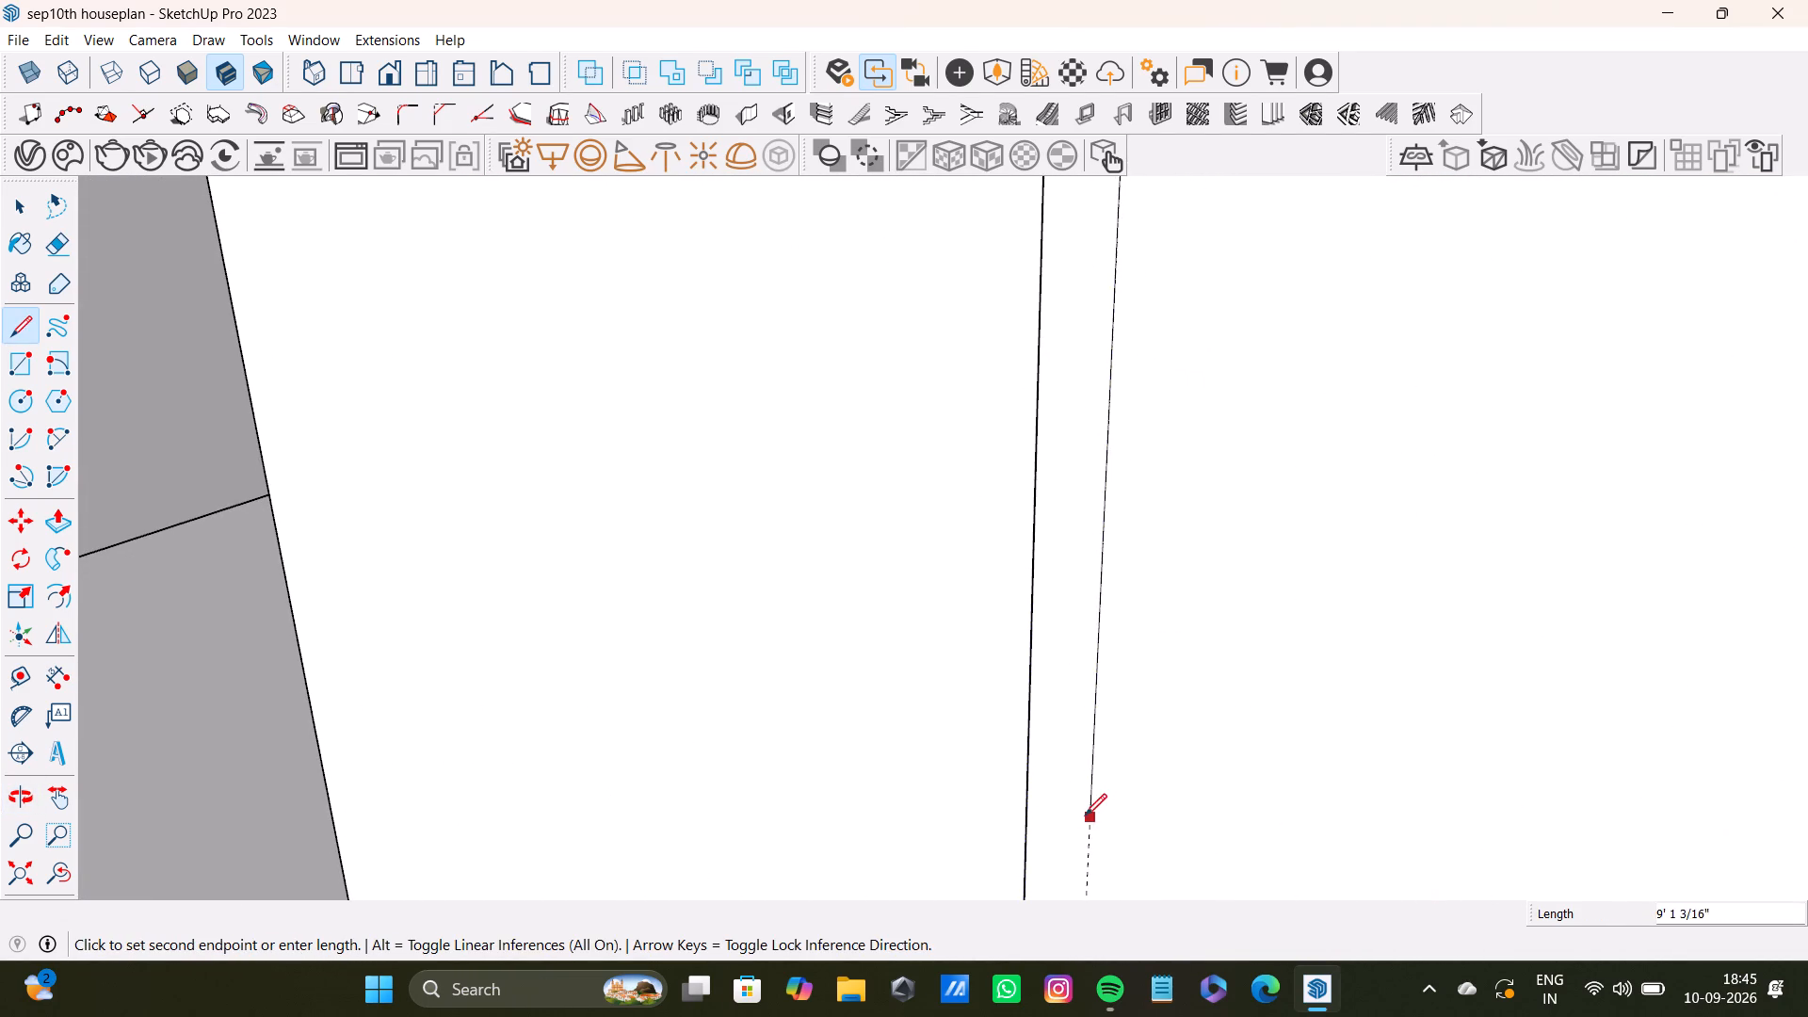
pyautogui.scroll(-4, 1082, 825)
pyautogui.keyDown('shift'); pyautogui.moveTo(1079, 834); pyautogui.dragTo(1134, 350, button='middle'); pyautogui.keyUp('shift')
pyautogui.scroll(1, 1136, 257)
pyautogui.scroll(-4, 1107, 314)
pyautogui.keyDown('shift'); pyautogui.moveTo(1114, 692); pyautogui.dragTo(1147, 203, button='middle'); pyautogui.keyUp('shift')
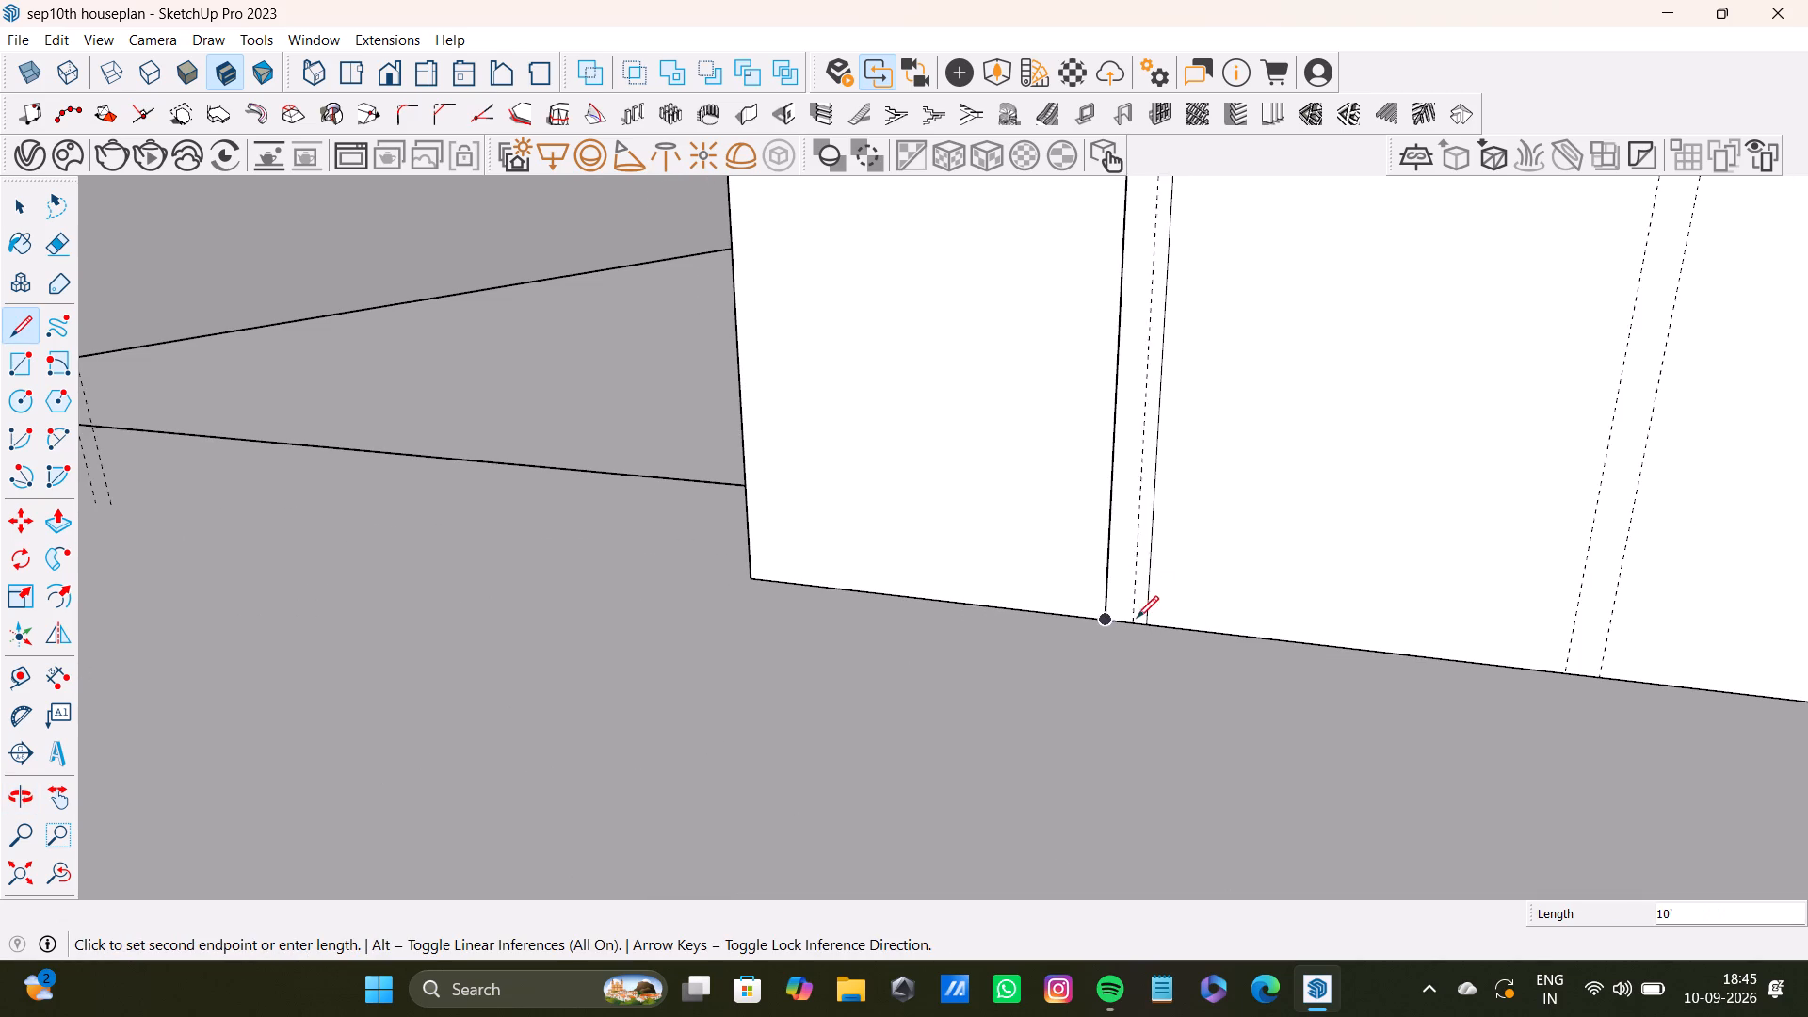
pyautogui.click(1135, 620)
pyautogui.scroll(-10, 1127, 605)
pyautogui.keyDown('shift'); pyautogui.moveTo(1112, 322); pyautogui.dragTo(981, 815, button='middle'); pyautogui.keyUp('shift')
pyautogui.scroll(-5, 995, 670)
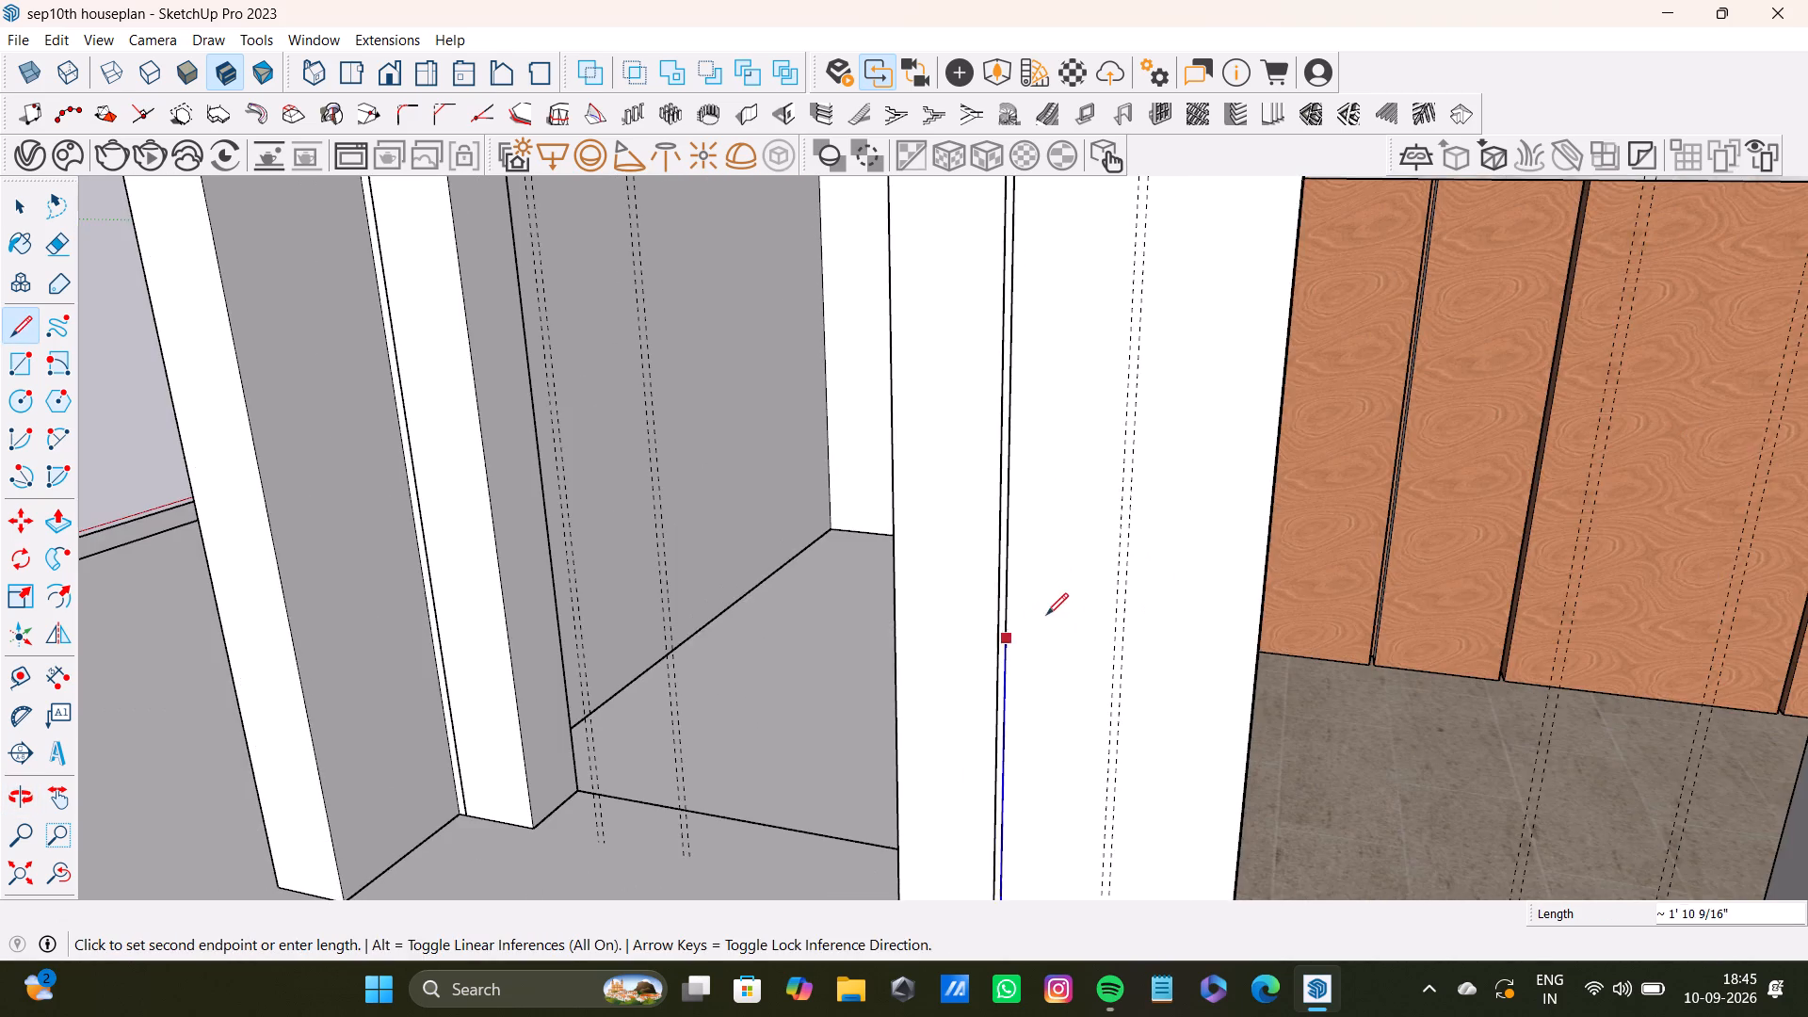
pyautogui.press('space')
# Draw the first edge of the pier's groove nearer the kitchen doorway, along its guide from the wall's top edge to the floor.
pyautogui.scroll(-5, 1036, 599)
pyautogui.press('l')
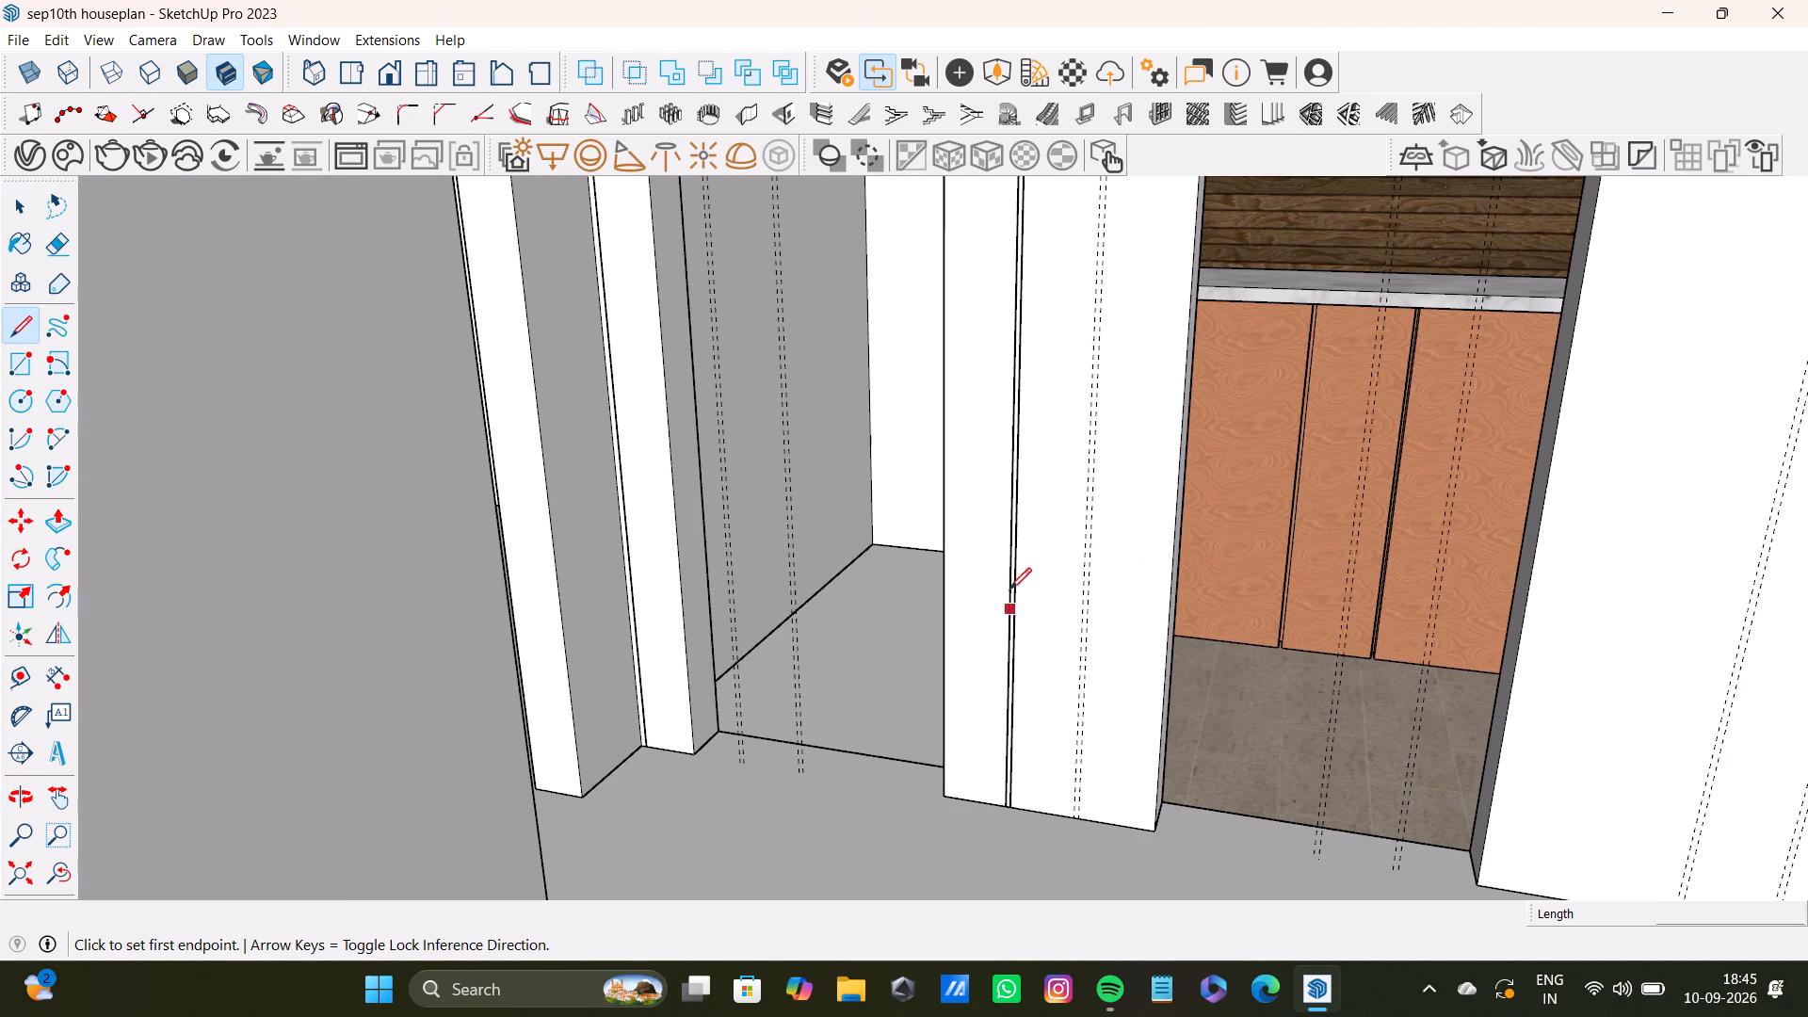
pyautogui.scroll(-4, 1046, 450)
pyautogui.click(47, 881)
pyautogui.click(0, 870)
pyautogui.keyDown('shift'); pyautogui.moveTo(907, 448); pyautogui.dragTo(826, 929, button='middle'); pyautogui.keyUp('shift')
pyautogui.scroll(12, 971, 621)
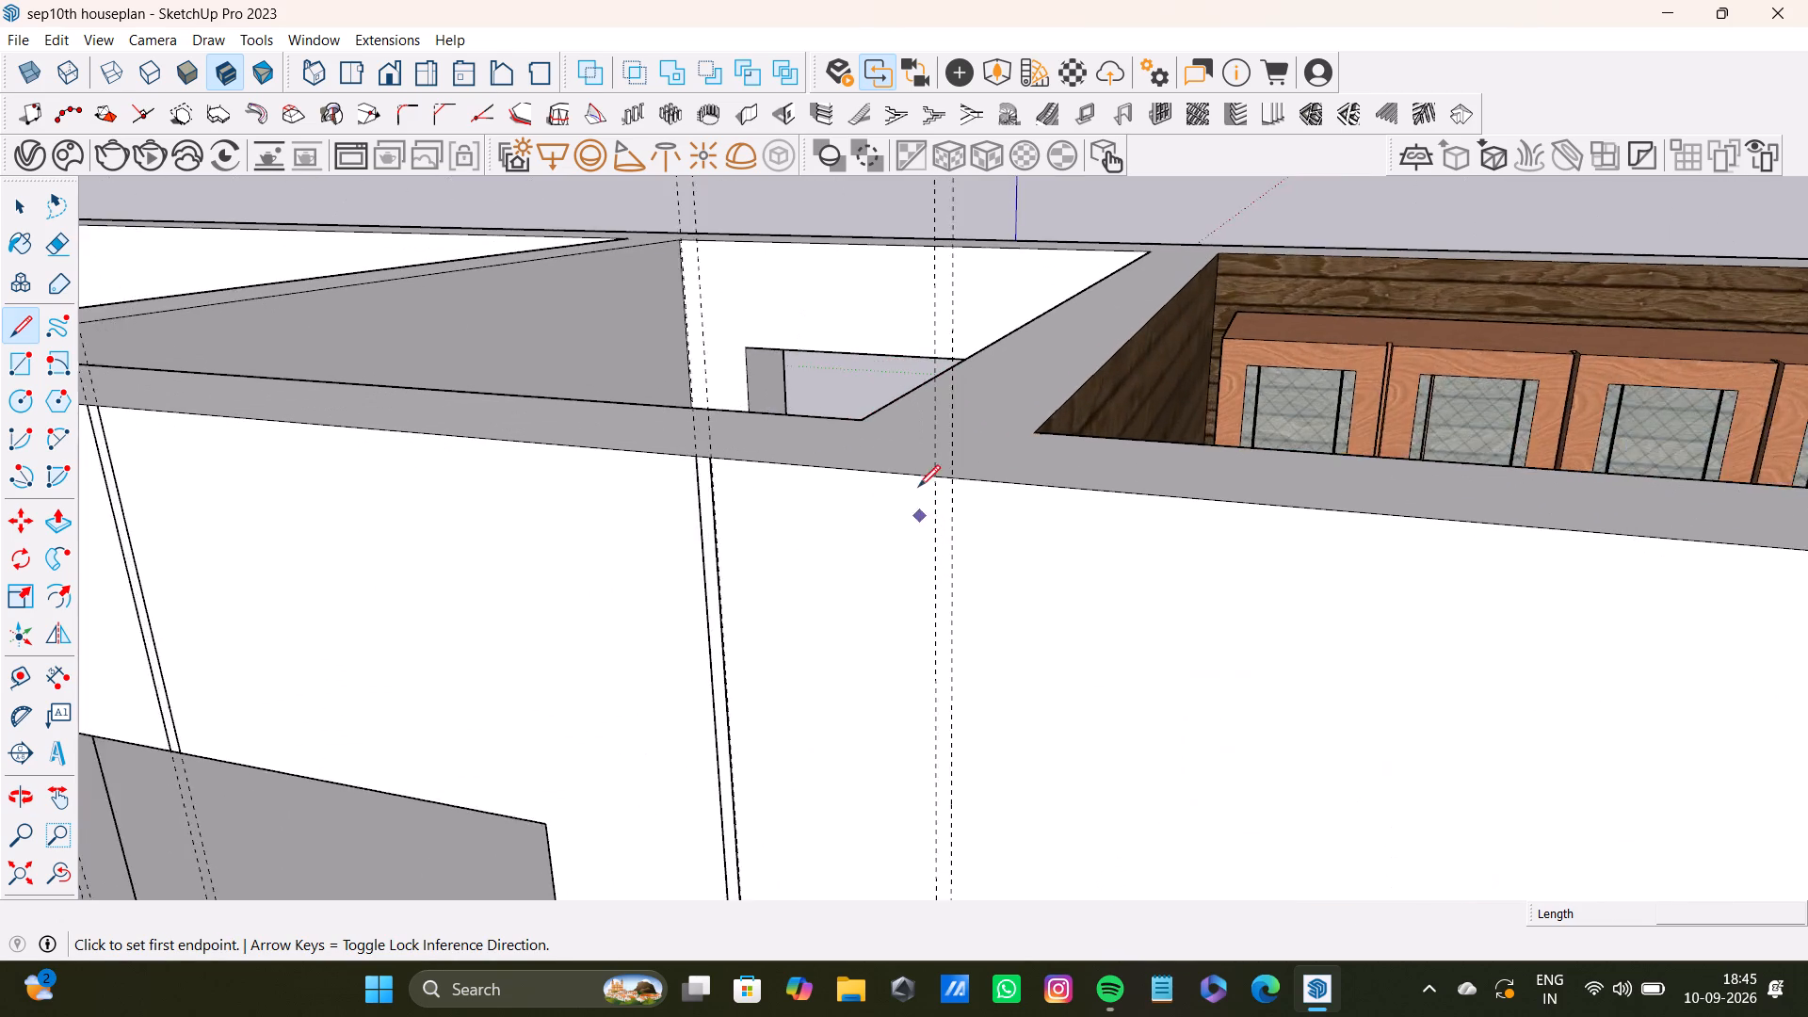
pyautogui.click(941, 471)
pyautogui.scroll(-13, 939, 653)
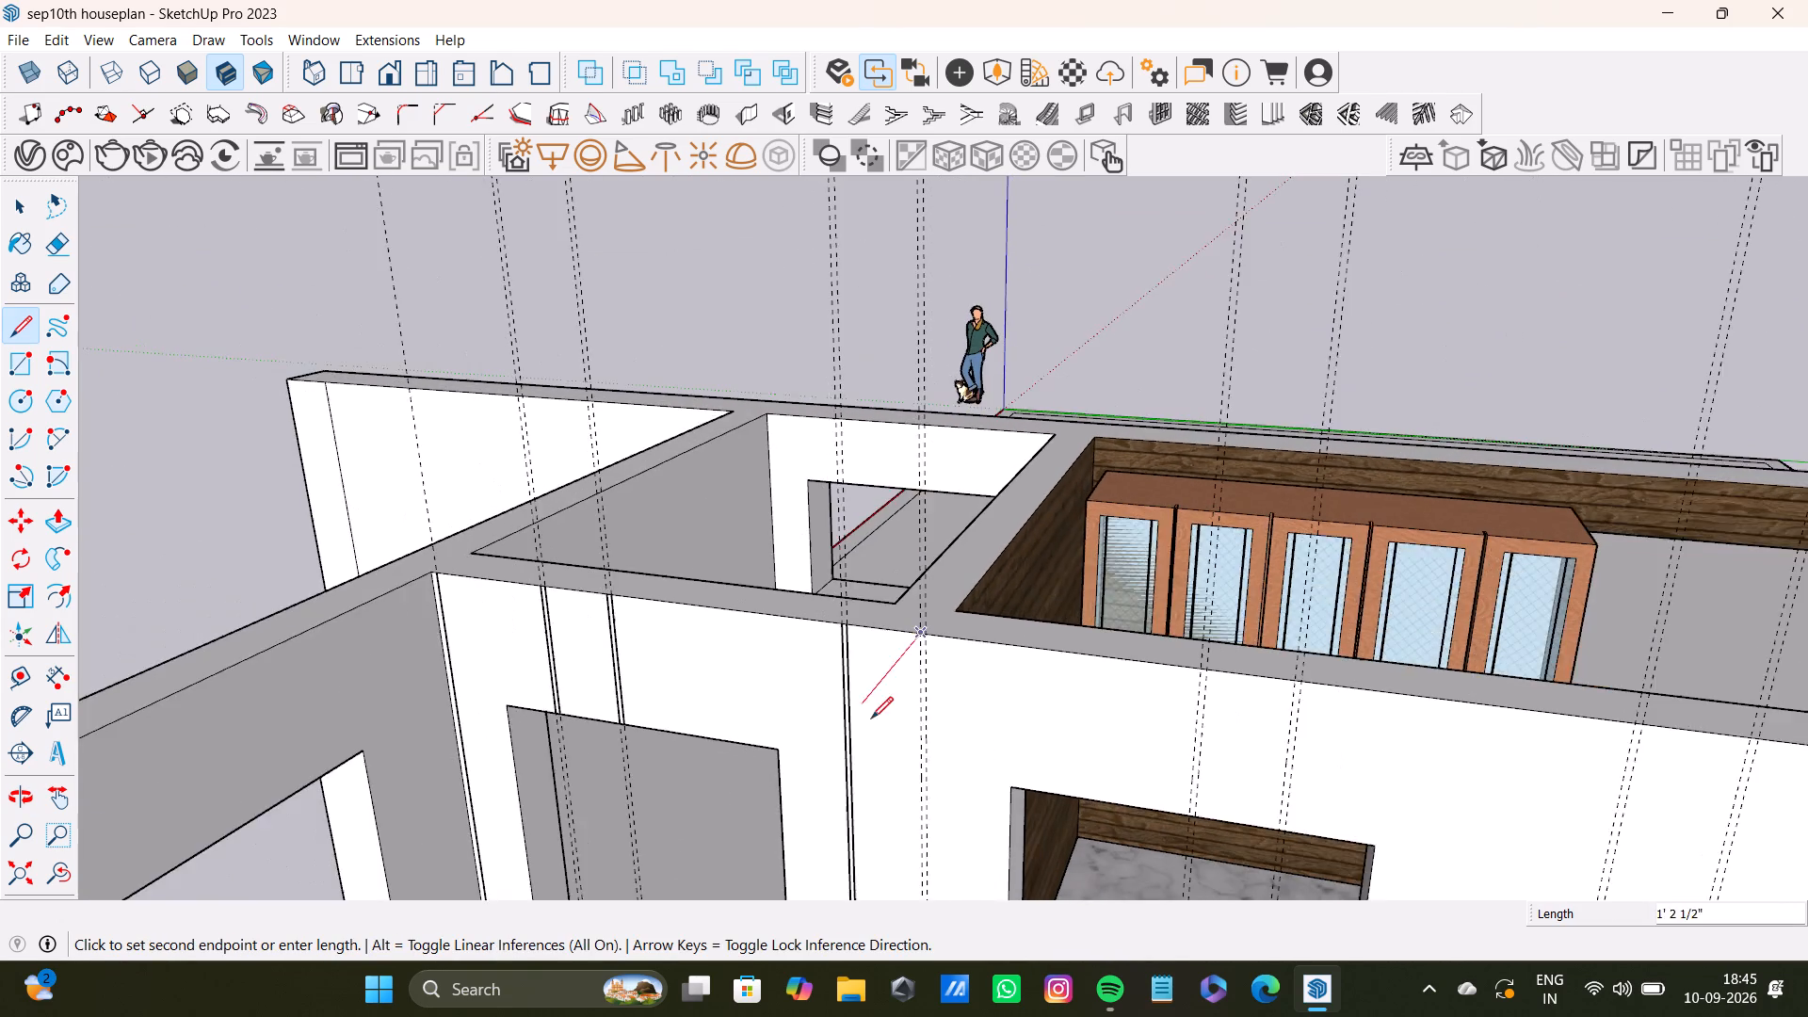
pyautogui.scroll(-4, 871, 718)
pyautogui.keyDown('shift'); pyautogui.moveTo(930, 768); pyautogui.dragTo(944, 486, button='middle'); pyautogui.keyUp('shift')
pyautogui.scroll(5, 944, 631)
pyautogui.keyDown('shift'); pyautogui.moveTo(904, 750); pyautogui.dragTo(977, 411, button='middle'); pyautogui.keyUp('shift')
pyautogui.scroll(3, 1005, 575)
pyautogui.keyDown('shift'); pyautogui.moveTo(970, 739); pyautogui.dragTo(1022, 254, button='middle'); pyautogui.keyUp('shift')
pyautogui.keyDown('shift'); pyautogui.scroll(2, 1027, 206); pyautogui.keyUp('shift')
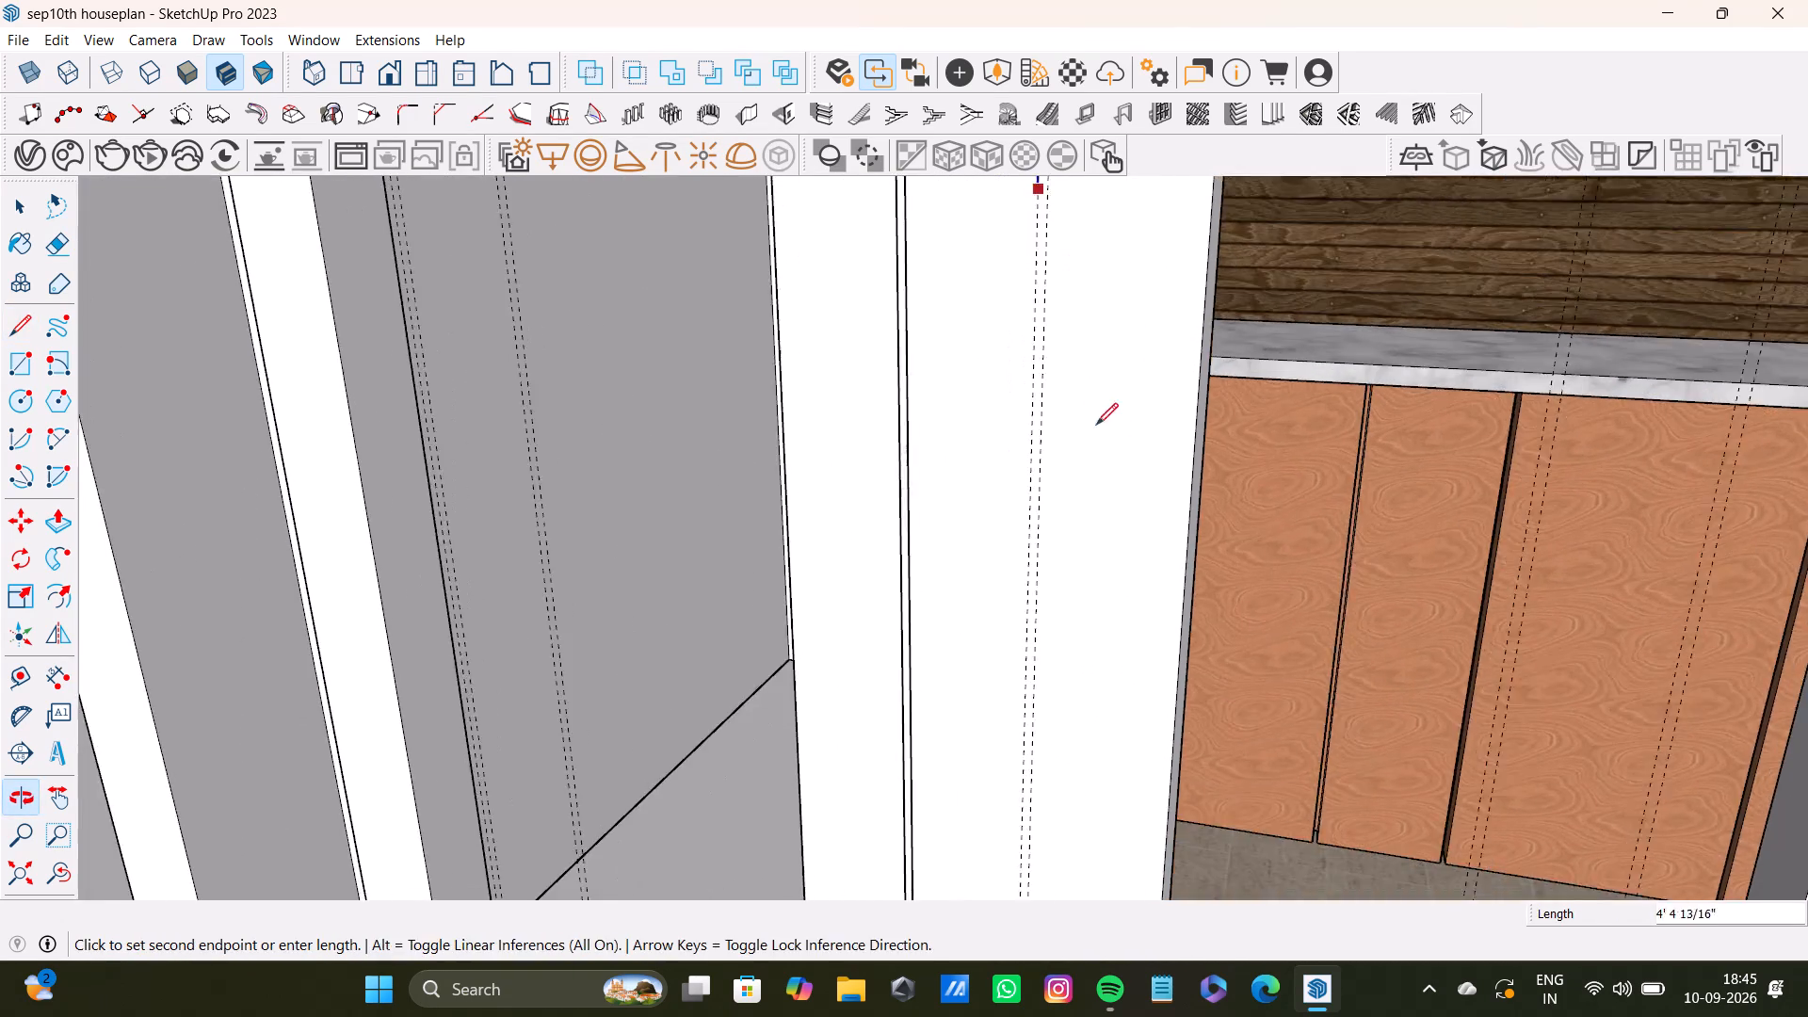
pyautogui.keyDown('shift'); pyautogui.scroll(2, 1096, 425); pyautogui.keyUp('shift')
pyautogui.keyDown('shift'); pyautogui.moveTo(1020, 653); pyautogui.dragTo(1020, 218, button='middle'); pyautogui.keyUp('shift')
pyautogui.scroll(2, 1029, 526)
pyautogui.keyDown('shift'); pyautogui.moveTo(944, 735); pyautogui.dragTo(1008, 495, button='middle'); pyautogui.keyUp('shift')
pyautogui.scroll(2, 995, 739)
pyautogui.keyDown('shift'); pyautogui.moveTo(991, 828); pyautogui.dragTo(1062, 490, button='middle'); pyautogui.keyUp('shift')
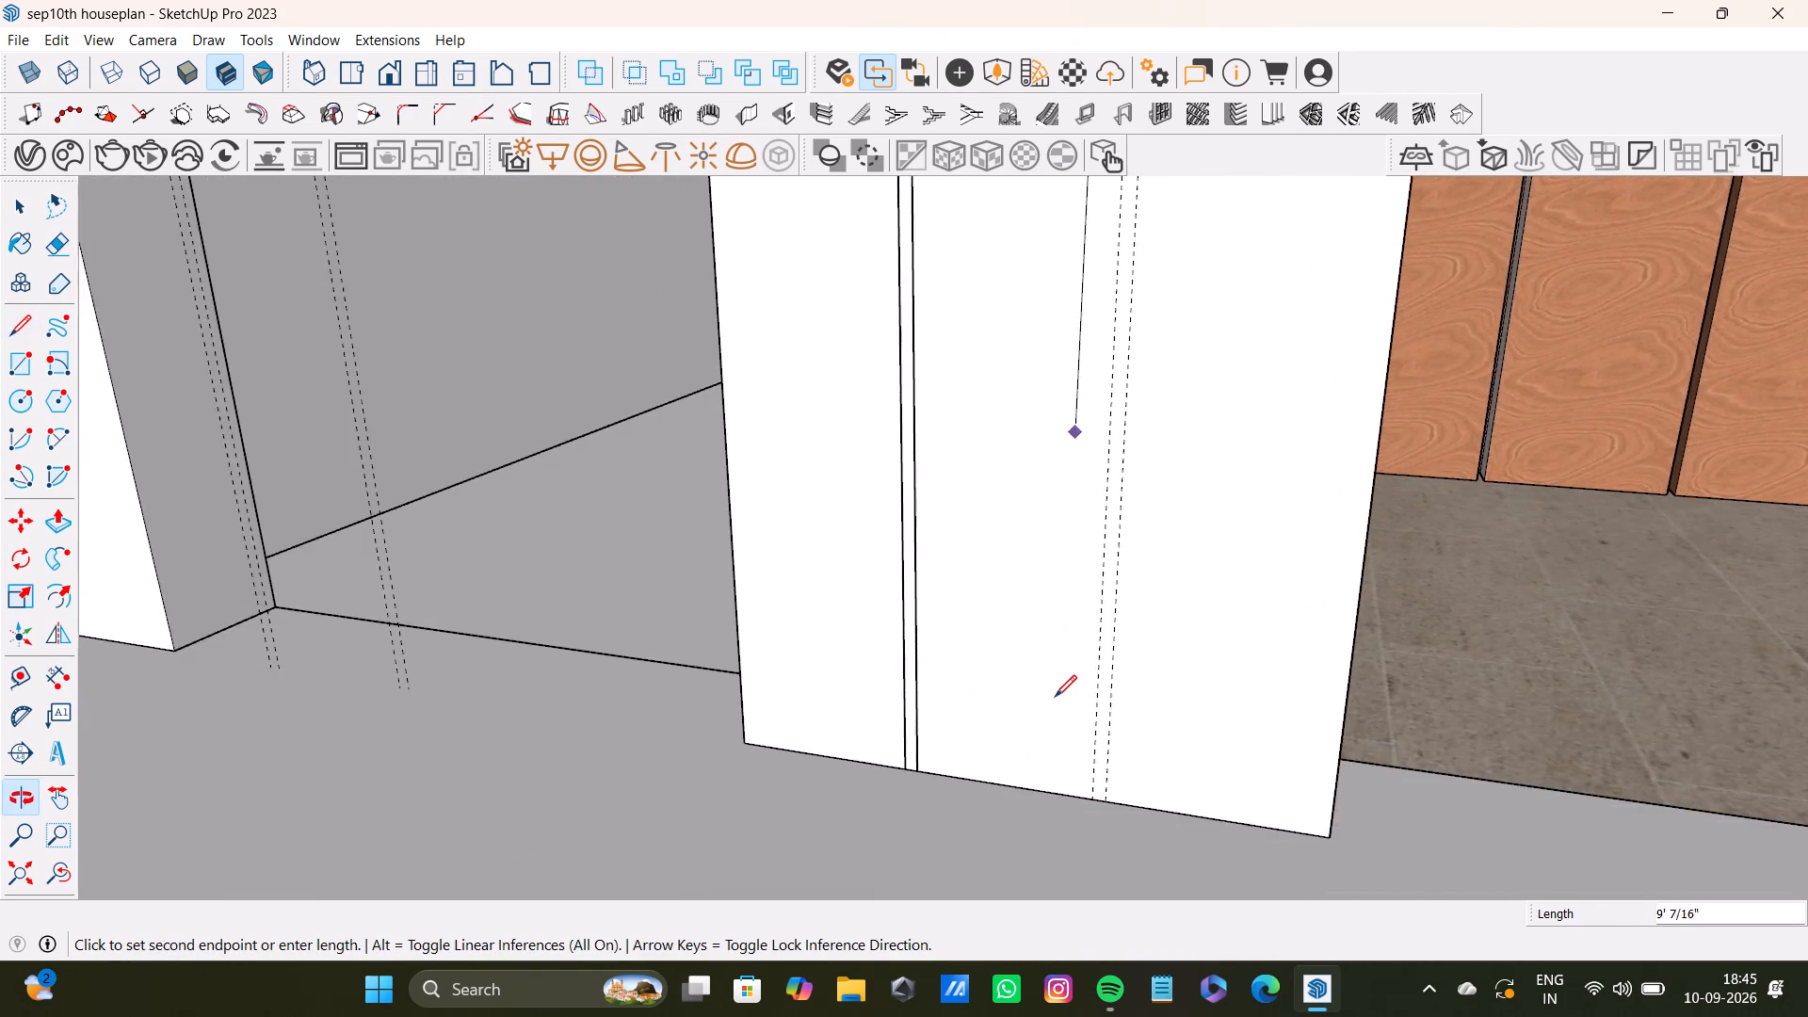
pyautogui.scroll(7, 1055, 699)
pyautogui.click(1116, 870)
pyautogui.scroll(-8, 1130, 819)
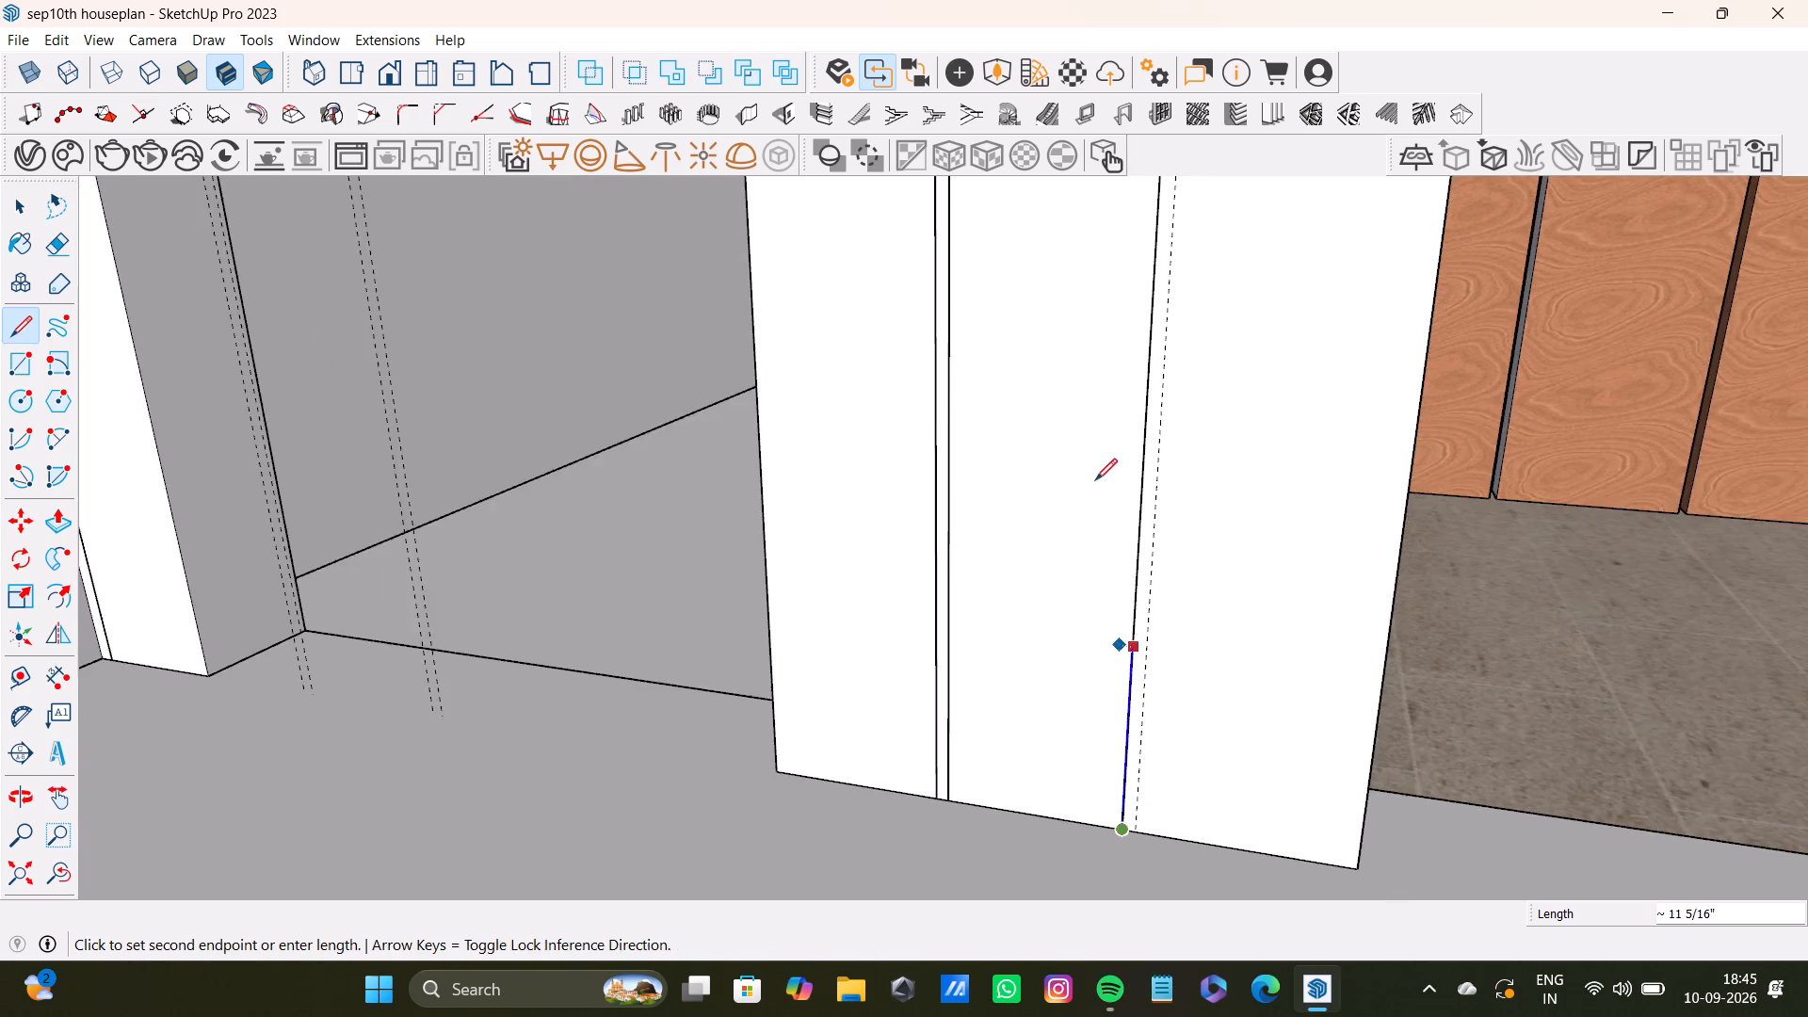
pyautogui.keyDown('shift'); pyautogui.moveTo(1095, 477); pyautogui.dragTo(1085, 921, button='middle'); pyautogui.keyUp('shift')
pyautogui.keyDown('shift'); pyautogui.scroll(1, 1090, 864); pyautogui.keyUp('shift')
pyautogui.scroll(-7, 1119, 777)
pyautogui.press('space')
# Draw the second edge of the pier's groove nearer the kitchen doorway, 10' along its guide from the wall's top edge to the floor.
pyautogui.scroll(-5, 1152, 677)
pyautogui.keyDown('shift'); pyautogui.moveTo(1113, 520); pyautogui.dragTo(1057, 826, button='middle'); pyautogui.keyUp('shift')
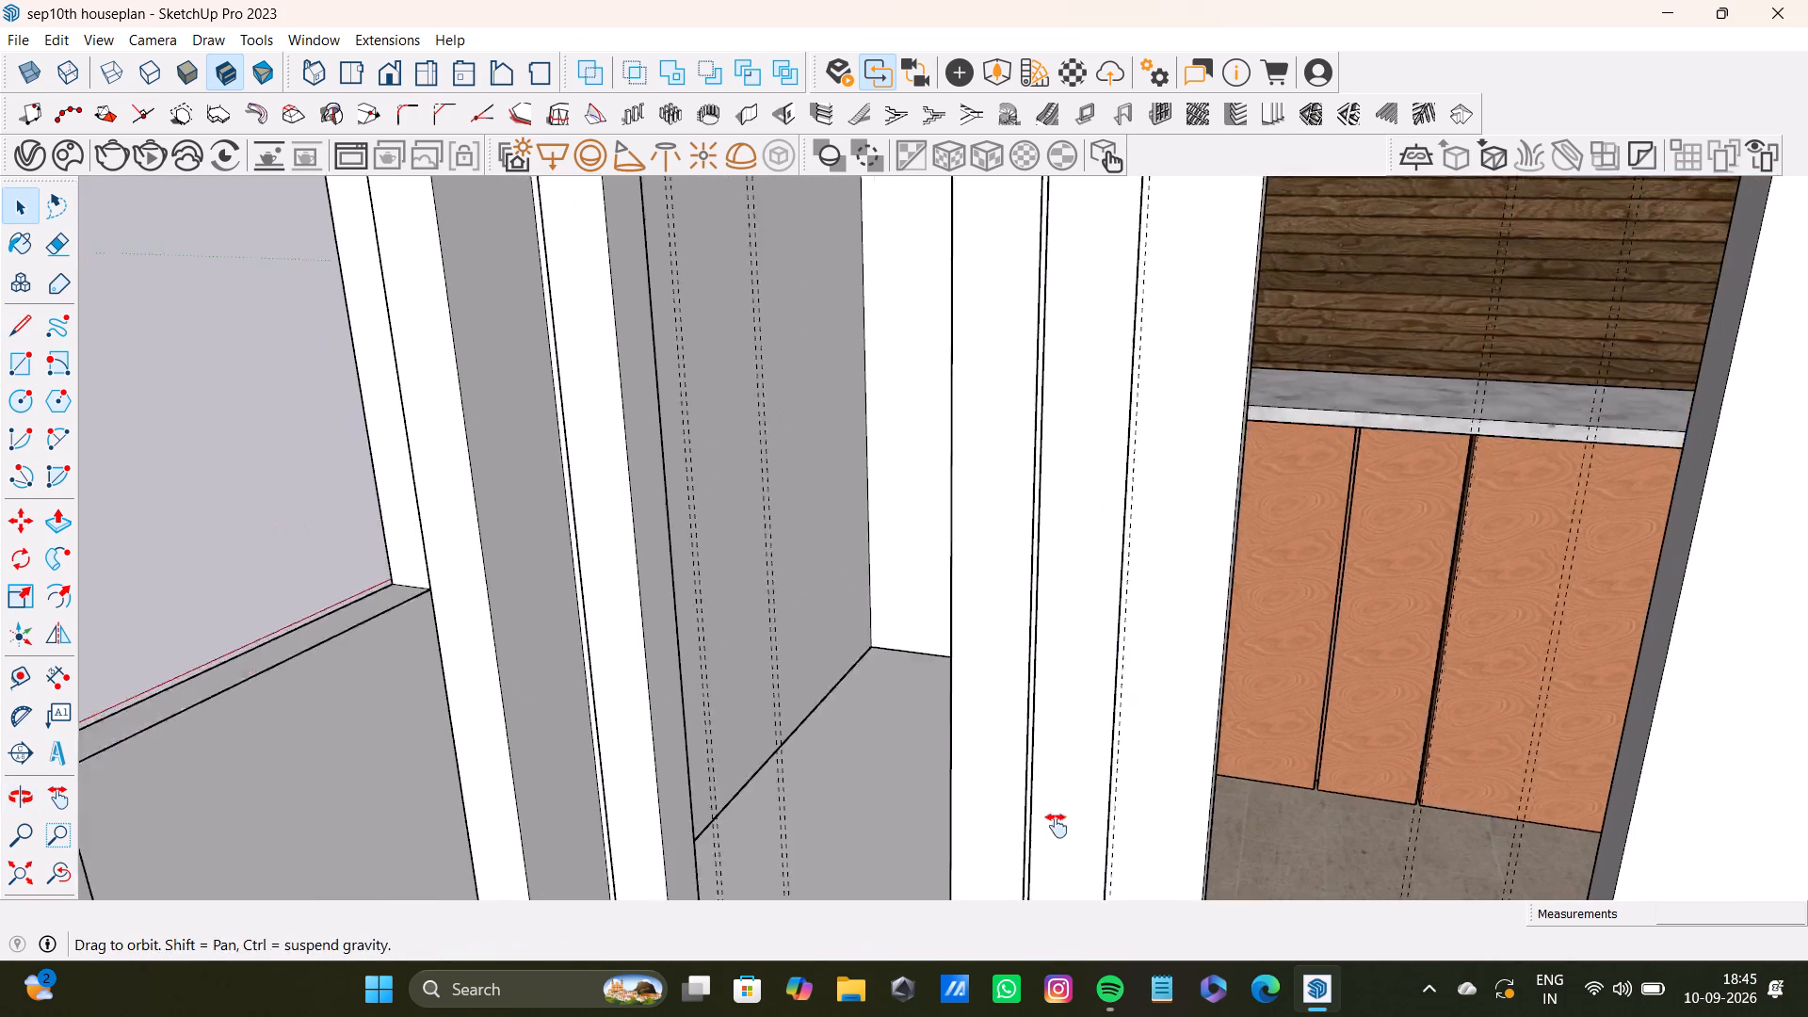
pyautogui.keyDown('shift'); pyautogui.moveTo(1057, 826); pyautogui.dragTo(1056, 841, button='middle'); pyautogui.keyUp('shift')
pyautogui.press('l')
pyautogui.keyDown('shift'); pyautogui.moveTo(1073, 538); pyautogui.dragTo(1044, 898, button='middle'); pyautogui.keyUp('shift')
pyautogui.keyDown('shift'); pyautogui.scroll(3, 1042, 345); pyautogui.keyUp('shift')
pyautogui.keyDown('shift'); pyautogui.moveTo(1157, 315); pyautogui.dragTo(1167, 397, button='middle'); pyautogui.keyUp('shift')
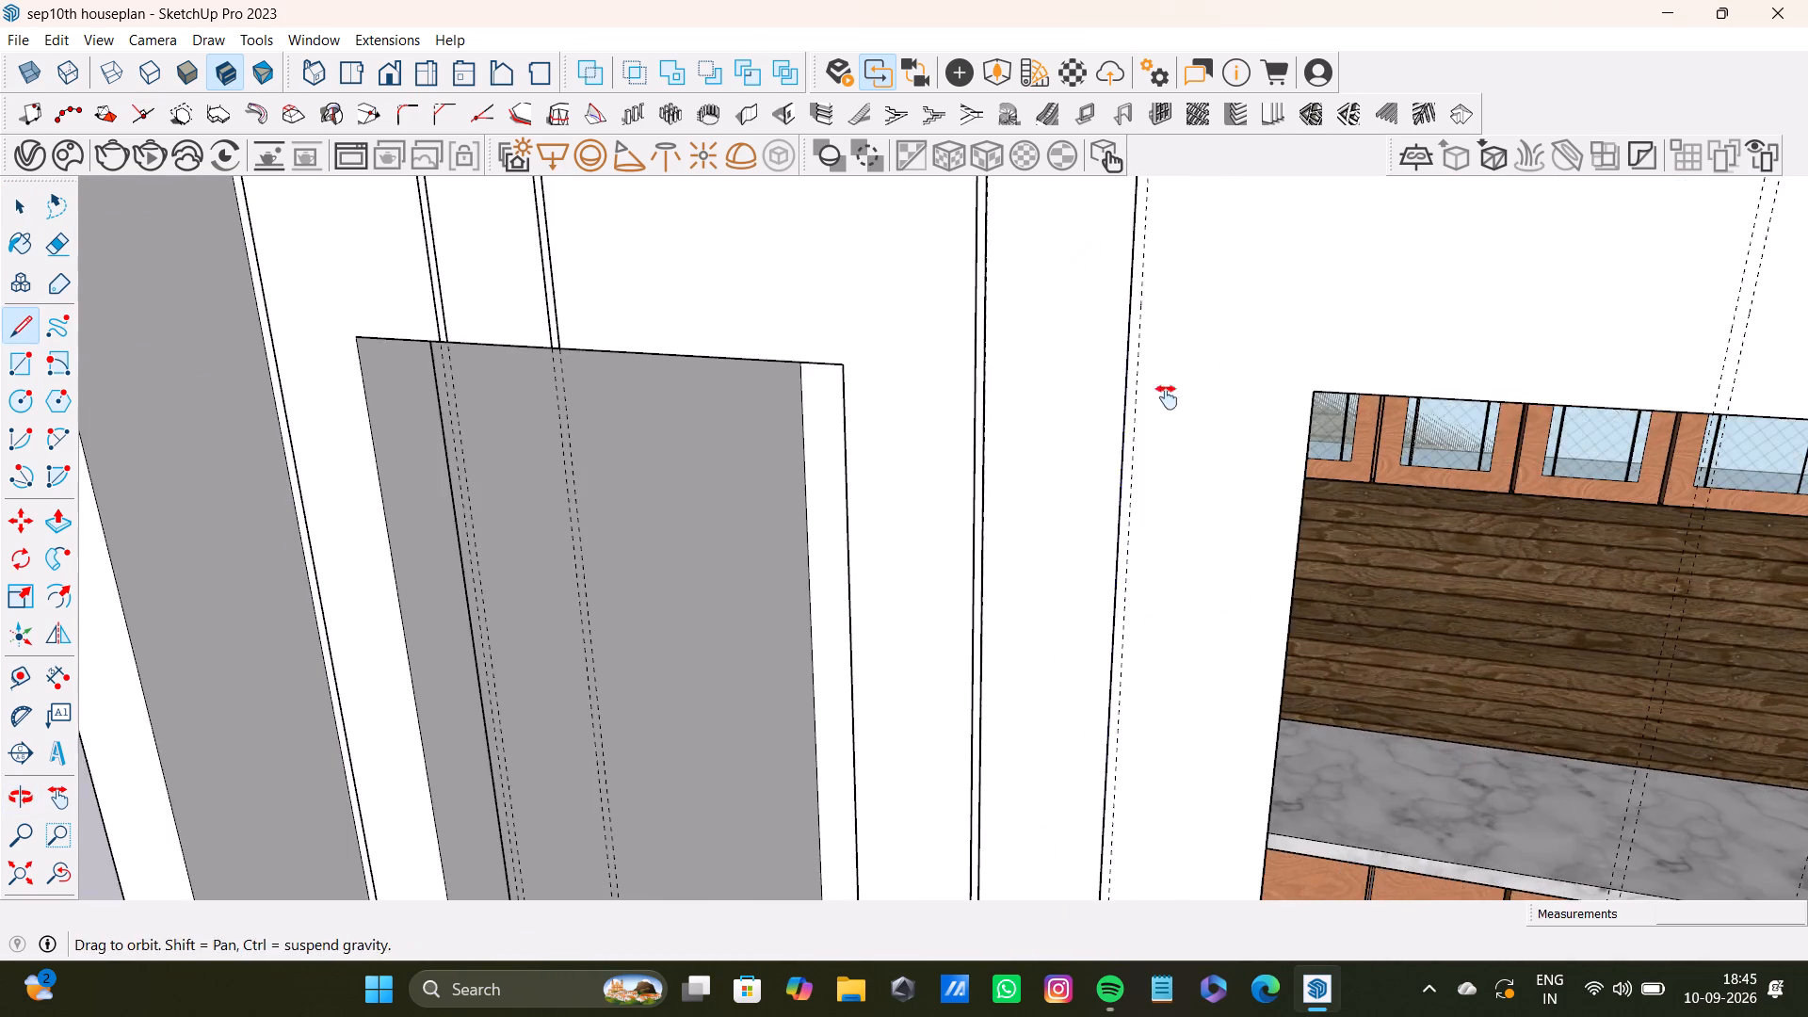
pyautogui.keyDown('shift'); pyautogui.moveTo(1167, 397); pyautogui.dragTo(1167, 672, button='middle'); pyautogui.keyUp('shift')
pyautogui.scroll(9, 1186, 602)
pyautogui.click(1172, 378)
pyautogui.scroll(-4, 1168, 563)
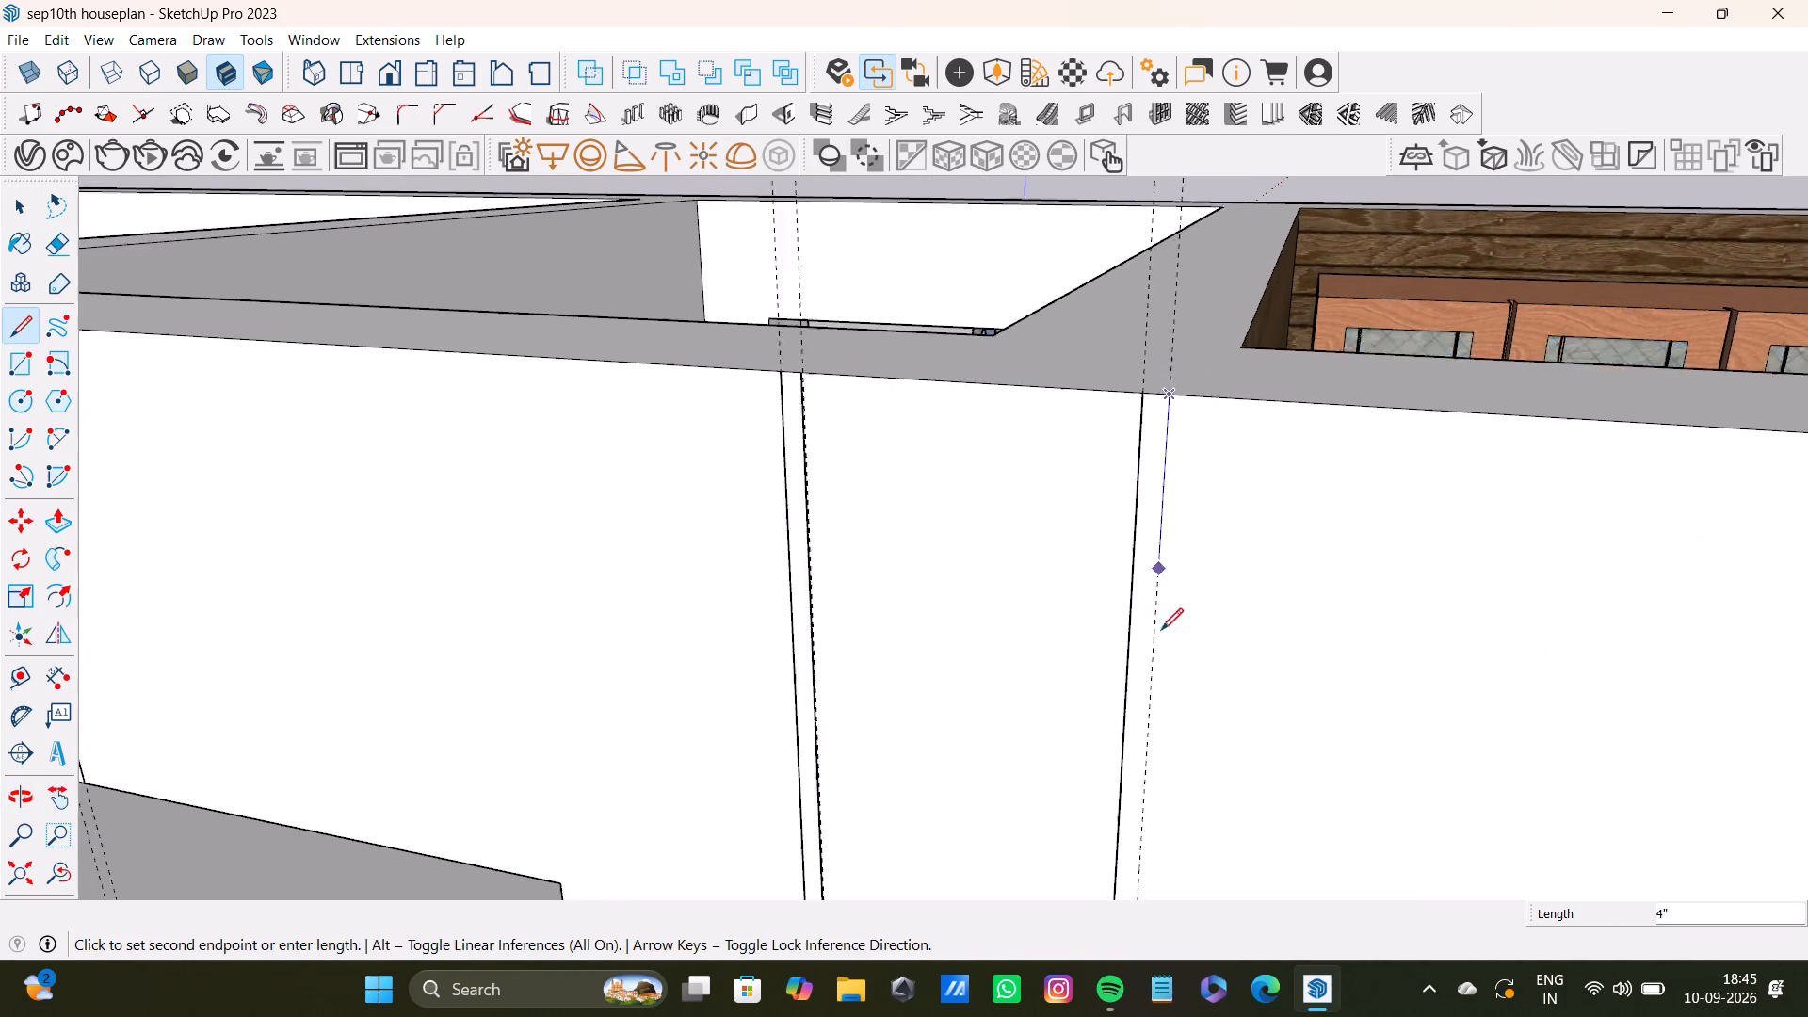
pyautogui.keyDown('shift'); pyautogui.moveTo(1160, 643); pyautogui.dragTo(1156, 397, button='middle'); pyautogui.keyUp('shift')
pyautogui.keyDown('shift'); pyautogui.scroll(1, 1154, 375); pyautogui.keyUp('shift')
pyautogui.scroll(-3, 1122, 590)
pyautogui.scroll(-4, 1122, 779)
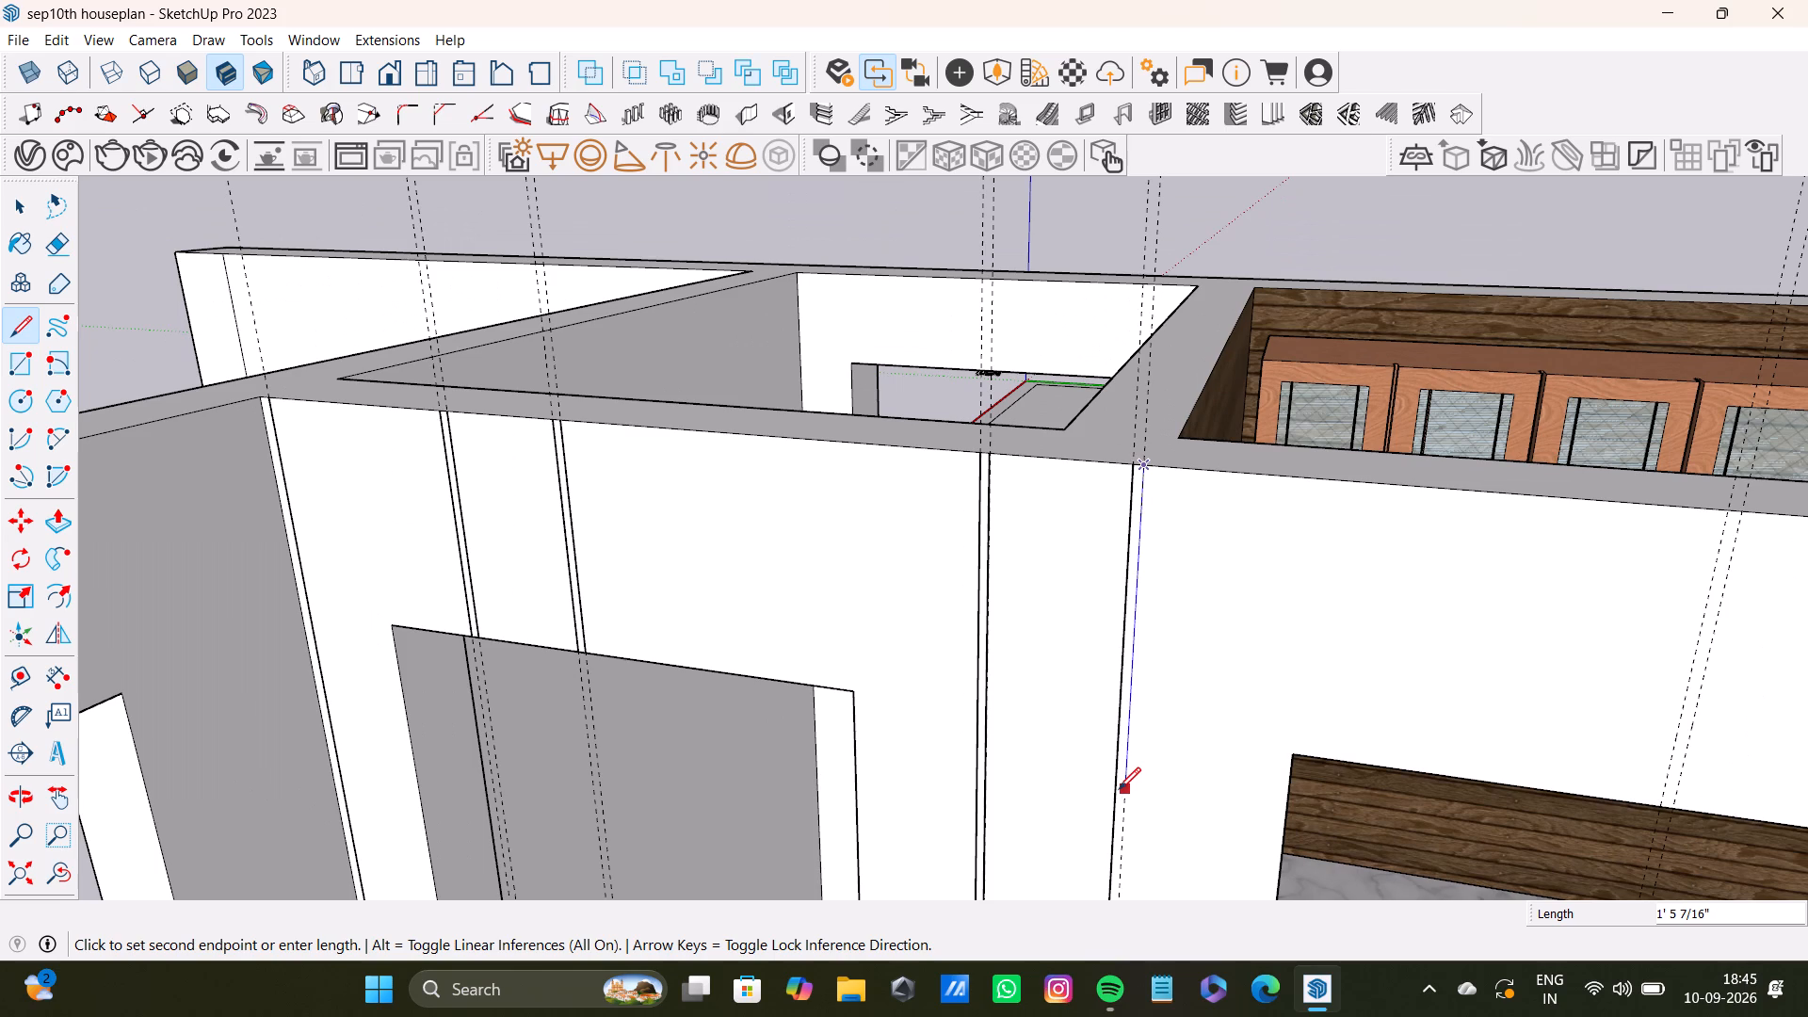
pyautogui.press('Up')
pyautogui.scroll(-6, 1119, 809)
pyautogui.keyDown('shift'); pyautogui.moveTo(1109, 881); pyautogui.dragTo(1145, 383, button='middle'); pyautogui.keyUp('shift')
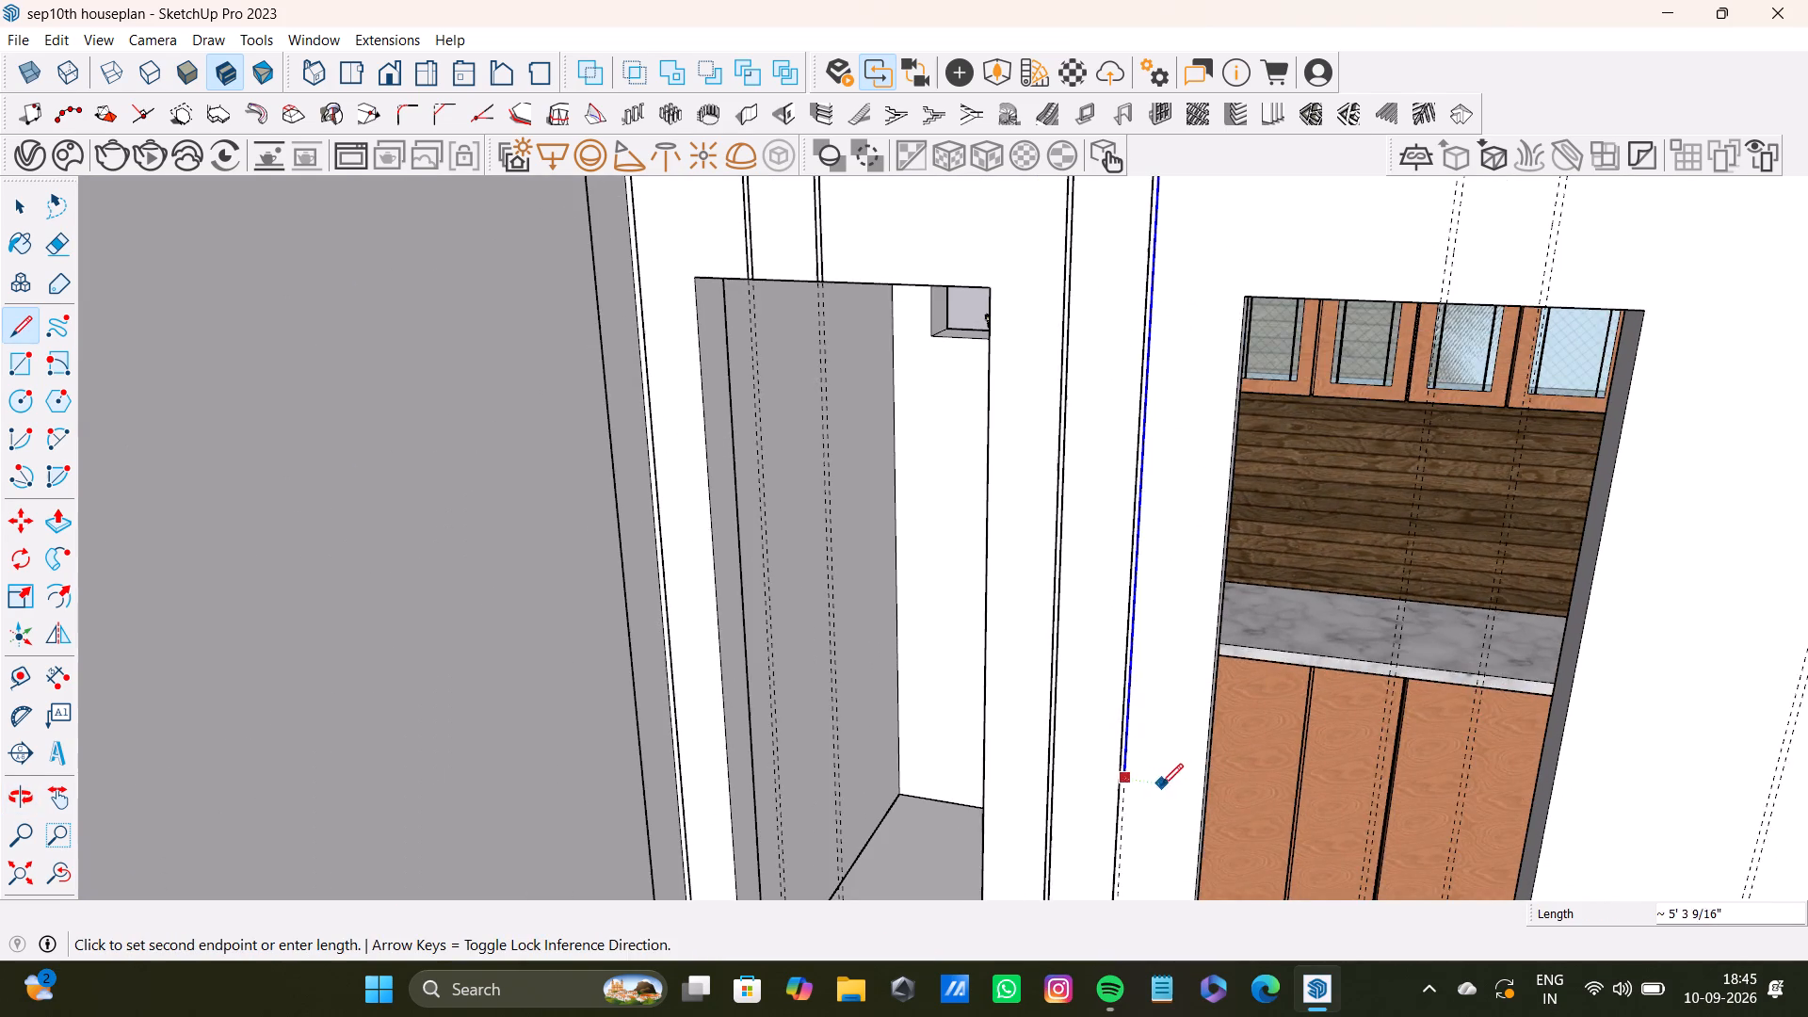
pyautogui.keyDown('shift'); pyautogui.moveTo(1161, 785); pyautogui.dragTo(1181, 374, button='middle'); pyautogui.keyUp('shift')
pyautogui.scroll(3, 1165, 530)
pyautogui.moveTo(1134, 820); pyautogui.dragTo(1124, 455, button='middle')
pyautogui.scroll(2, 1098, 622)
pyautogui.click(1083, 751)
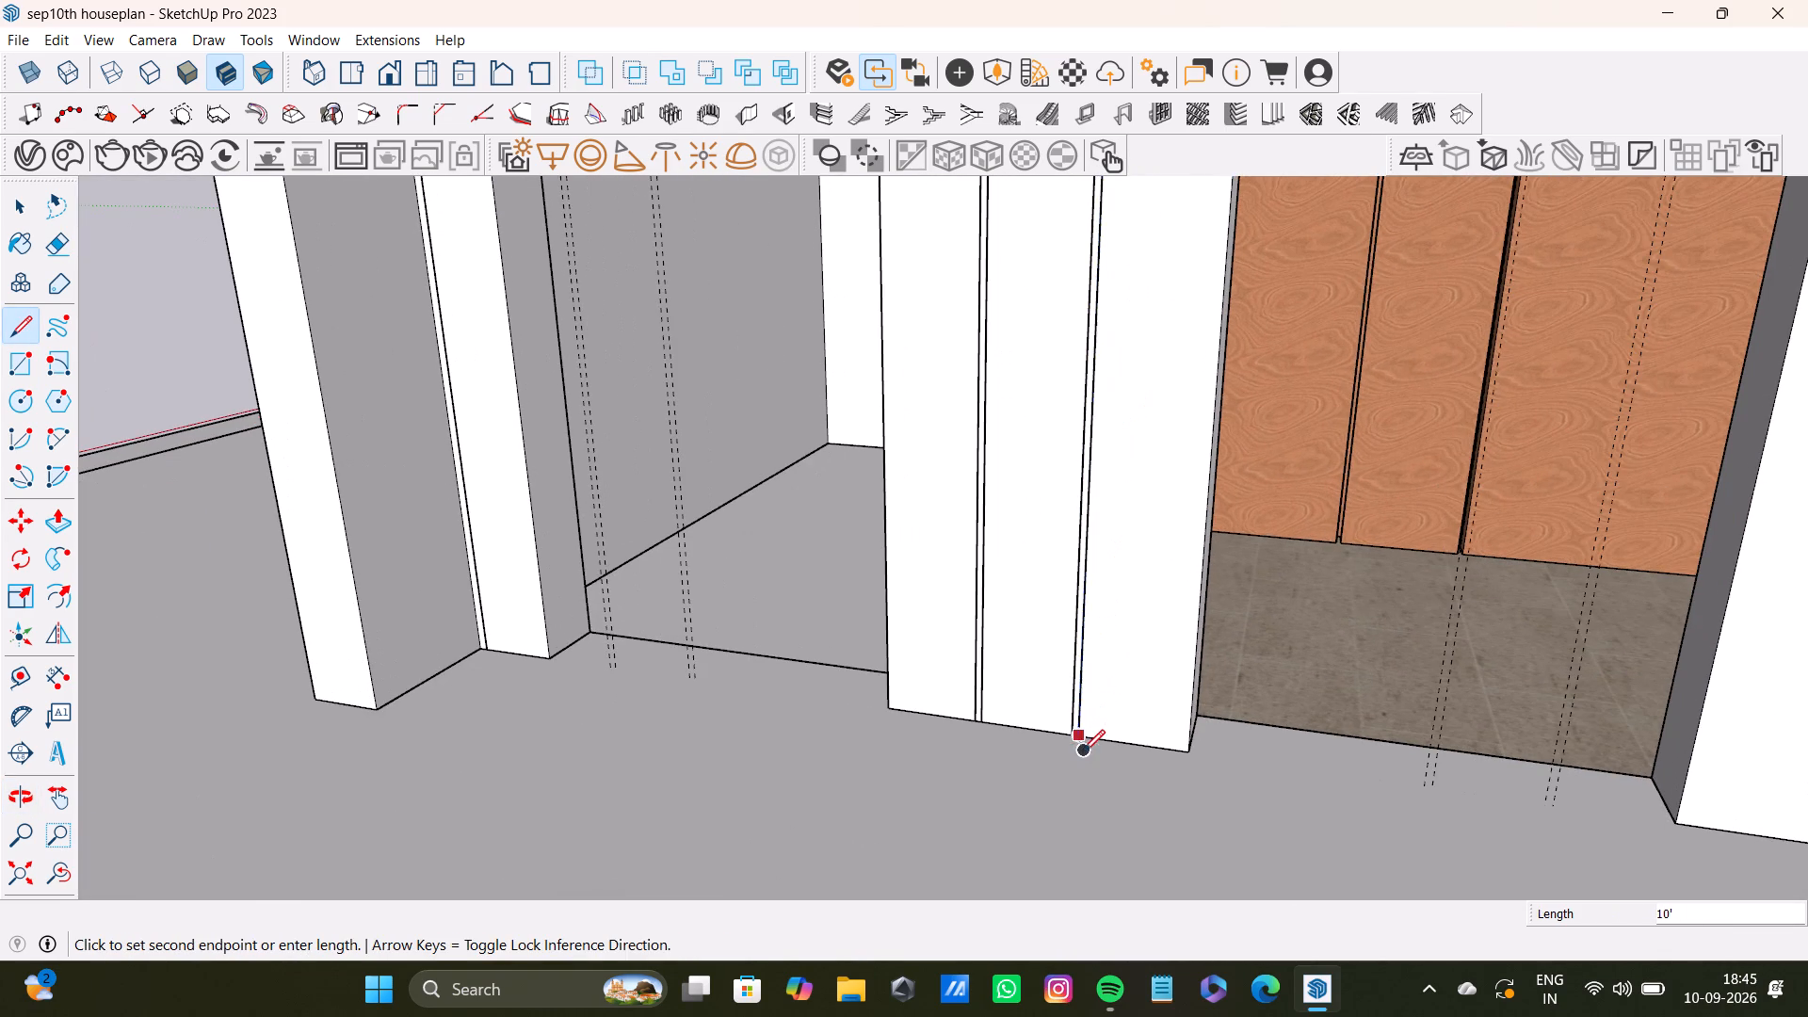
# Draw the first edge of the groove above the kitchen doorway nearer the pier, from the wall's top edge to the door head.
pyautogui.scroll(-8, 1123, 661)
pyautogui.keyDown('shift'); pyautogui.moveTo(1165, 460); pyautogui.dragTo(1128, 641, button='middle'); pyautogui.keyUp('shift')
pyautogui.click(62, 882)
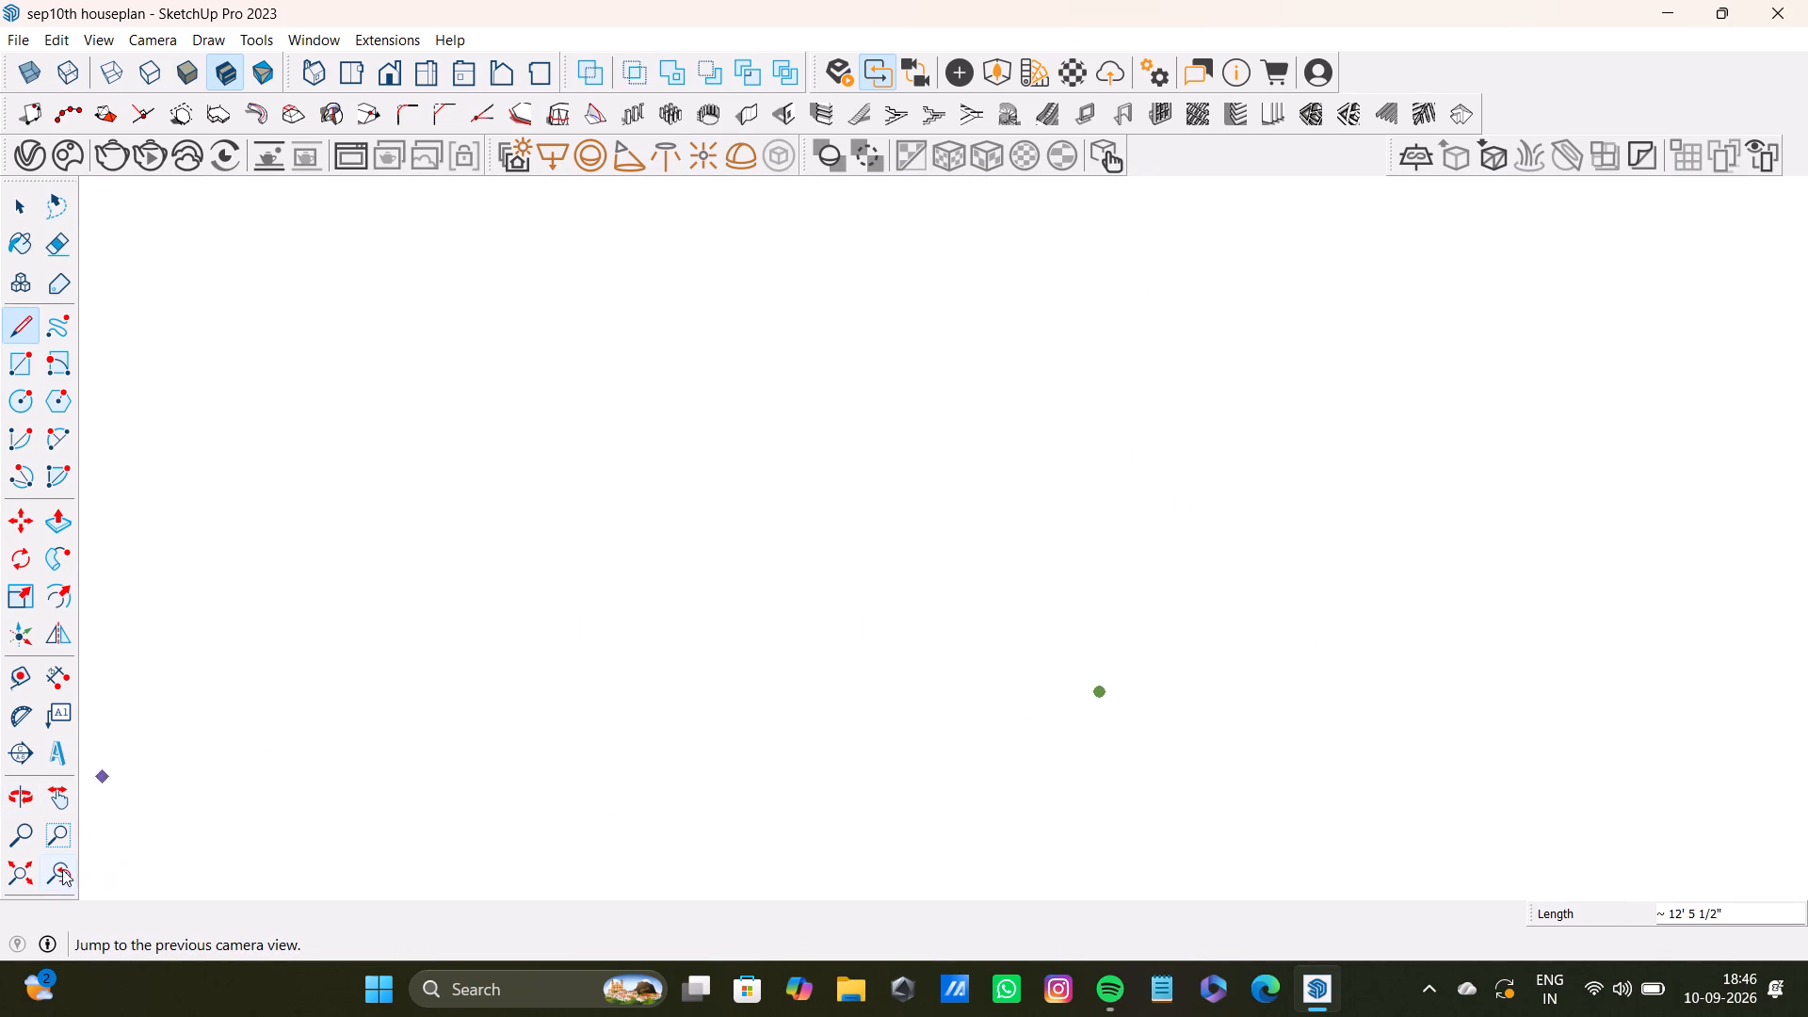
pyautogui.click(30, 874)
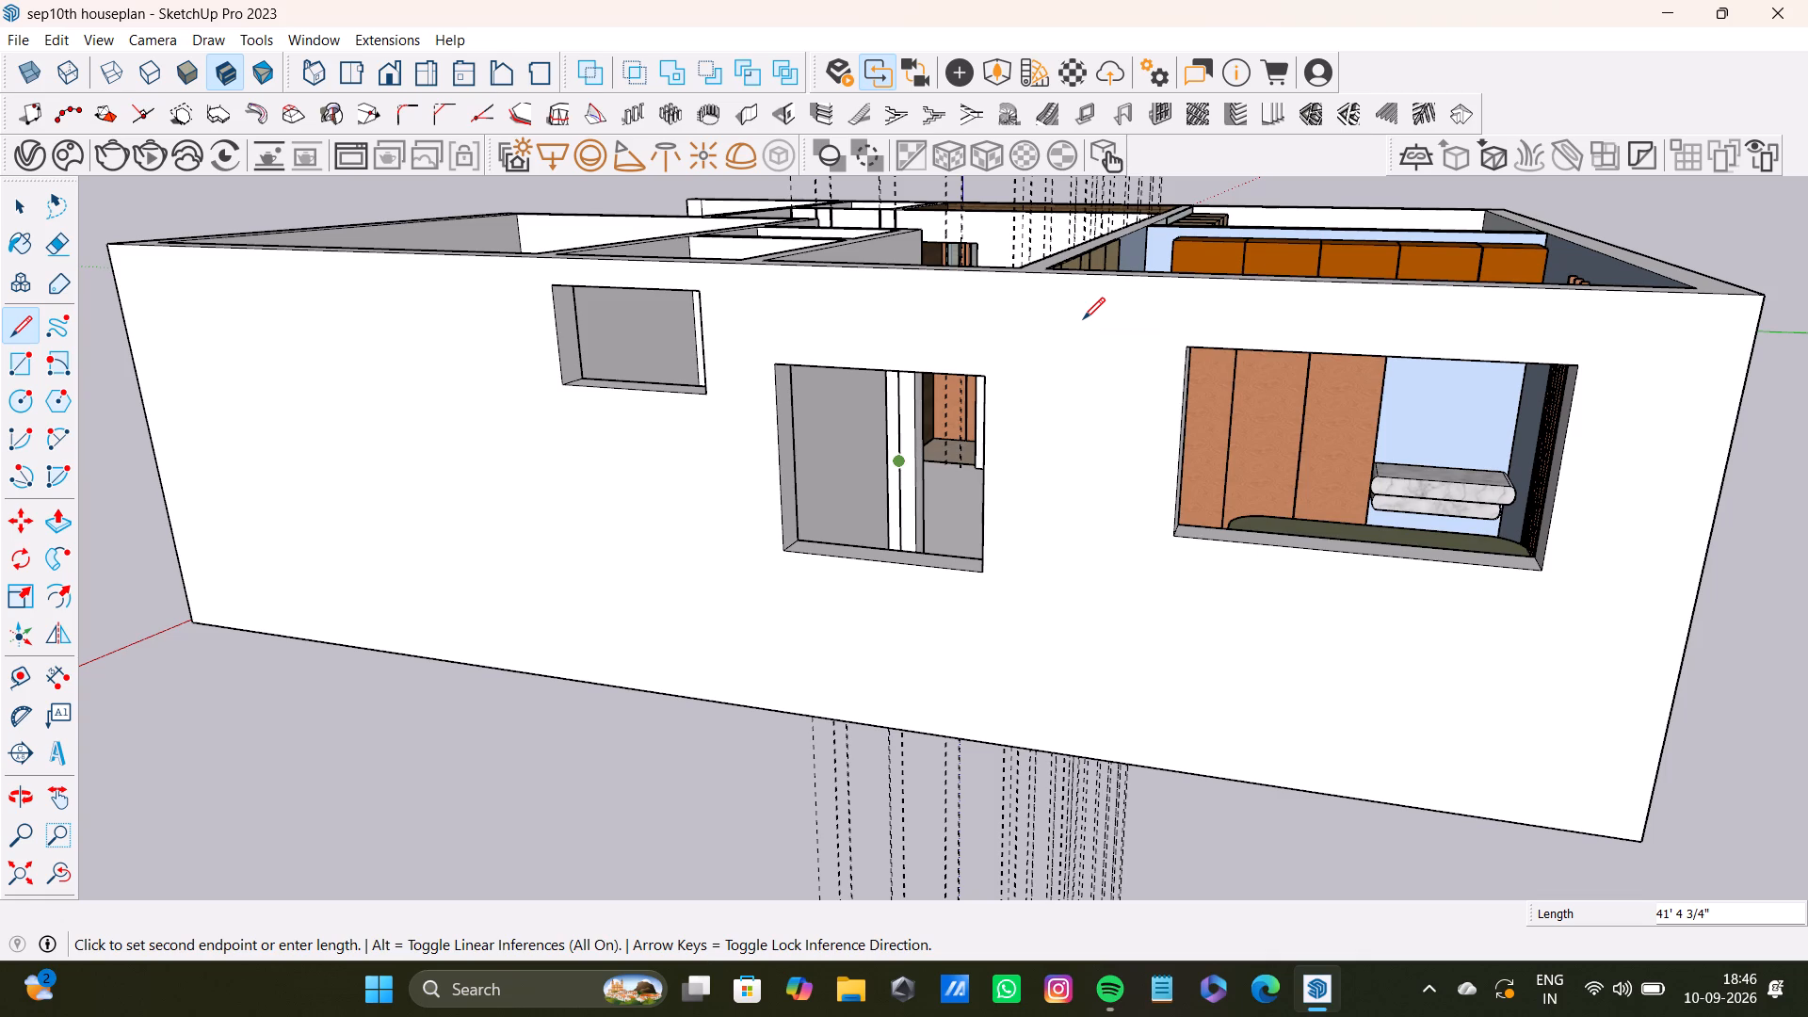
pyautogui.scroll(17, 963, 299)
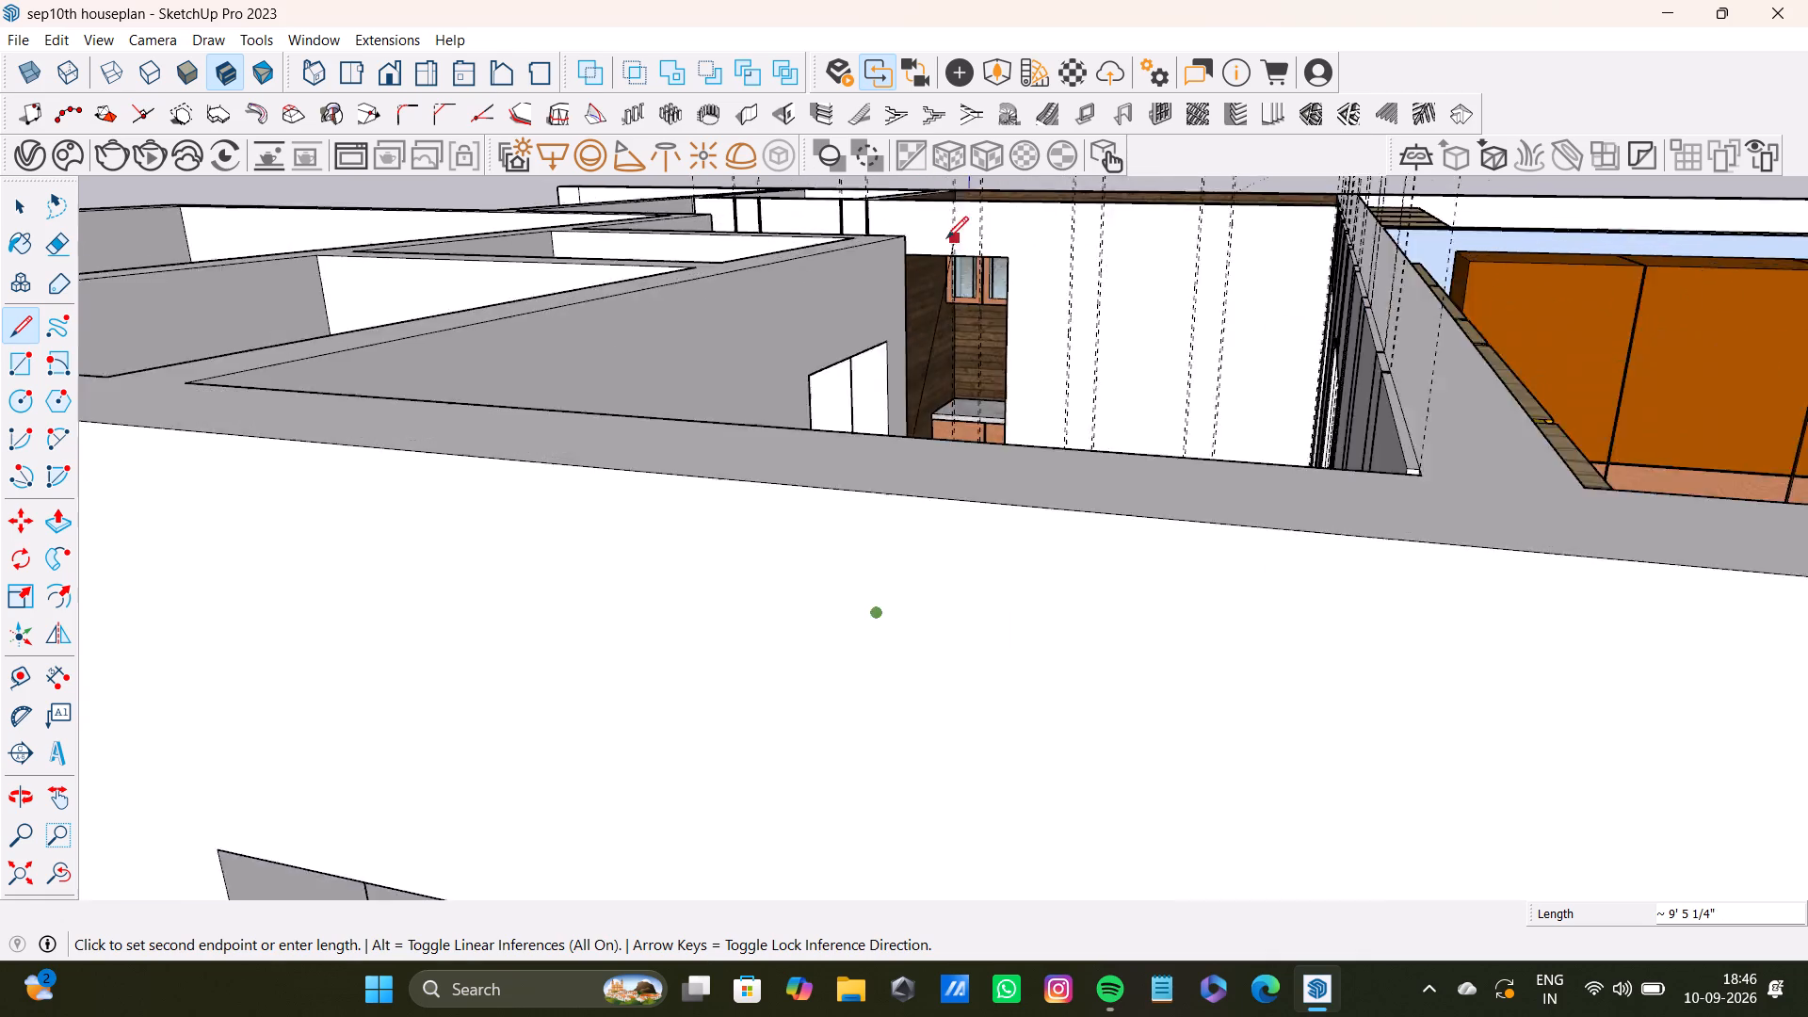
pyautogui.scroll(9, 946, 238)
pyautogui.keyDown('shift'); pyautogui.moveTo(960, 260); pyautogui.dragTo(985, 448, button='middle'); pyautogui.keyUp('shift')
pyautogui.scroll(12, 985, 448)
pyautogui.press('space')
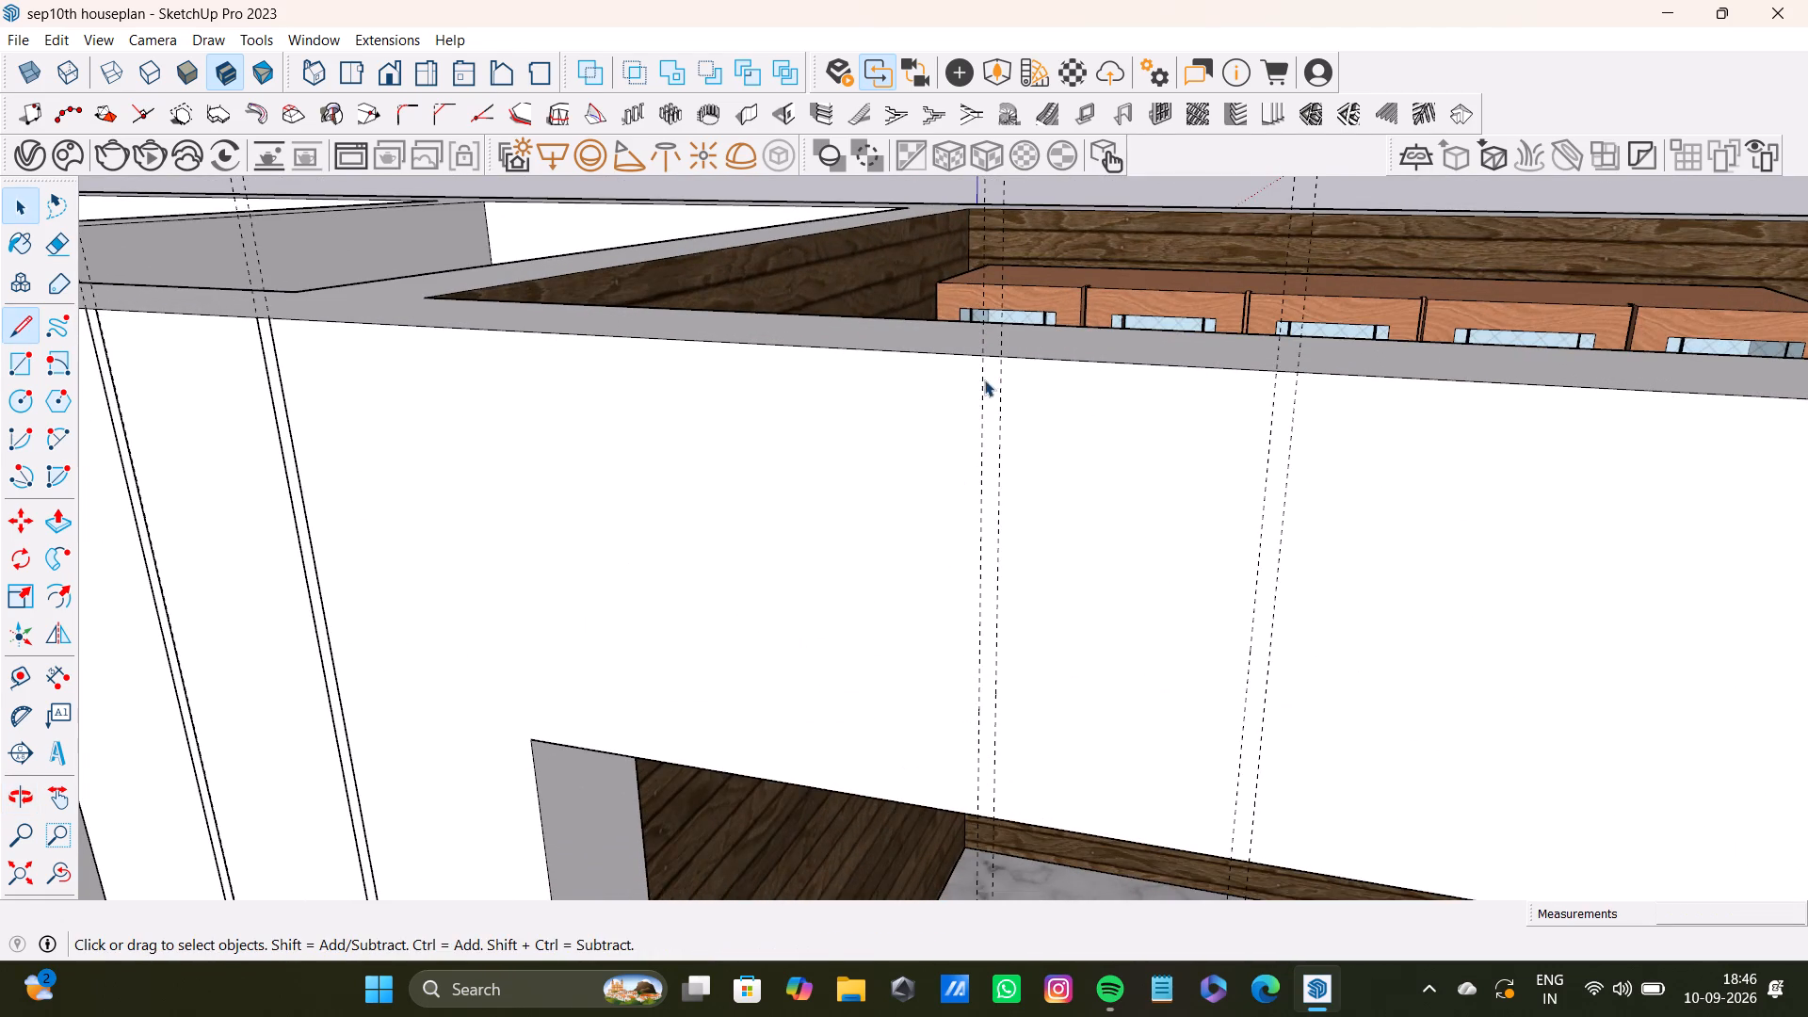
pyautogui.press('l')
pyautogui.scroll(4, 986, 377)
pyautogui.click(982, 346)
pyautogui.scroll(-3, 1003, 656)
pyautogui.keyDown('shift'); pyautogui.moveTo(1003, 707); pyautogui.dragTo(985, 525, button='middle'); pyautogui.keyUp('shift')
pyautogui.click(967, 765)
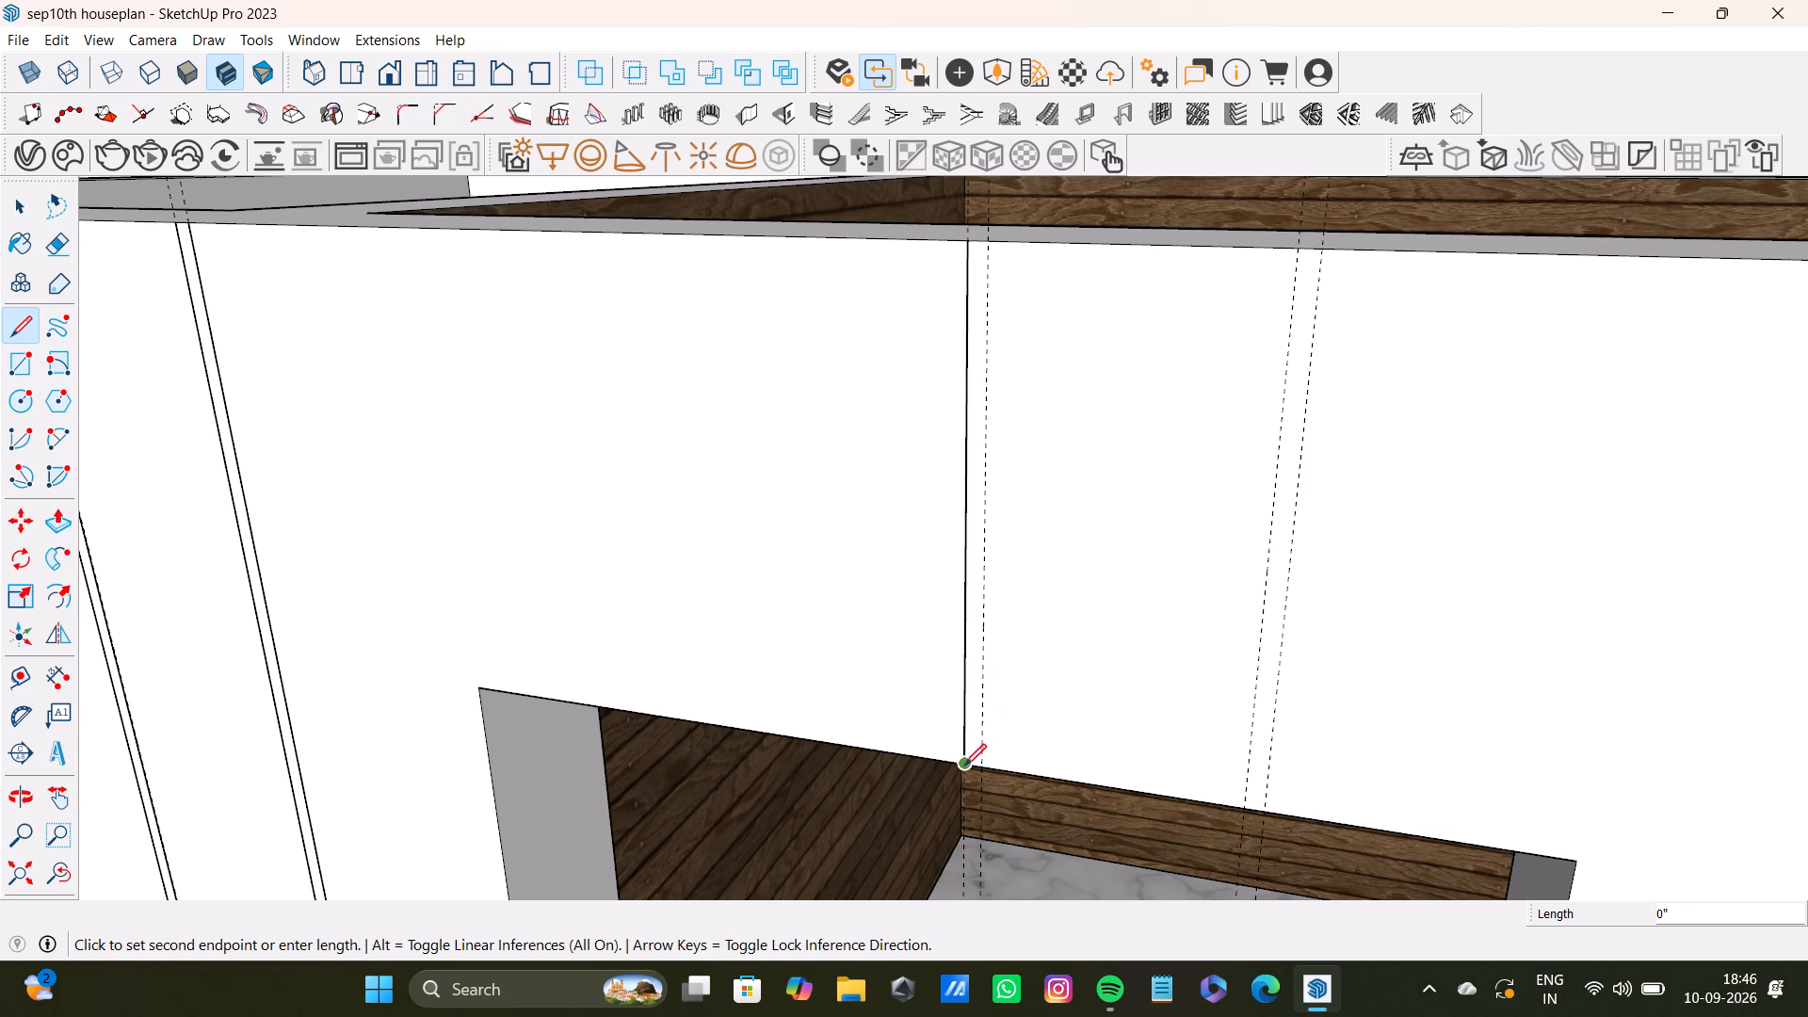
pyautogui.press('space')
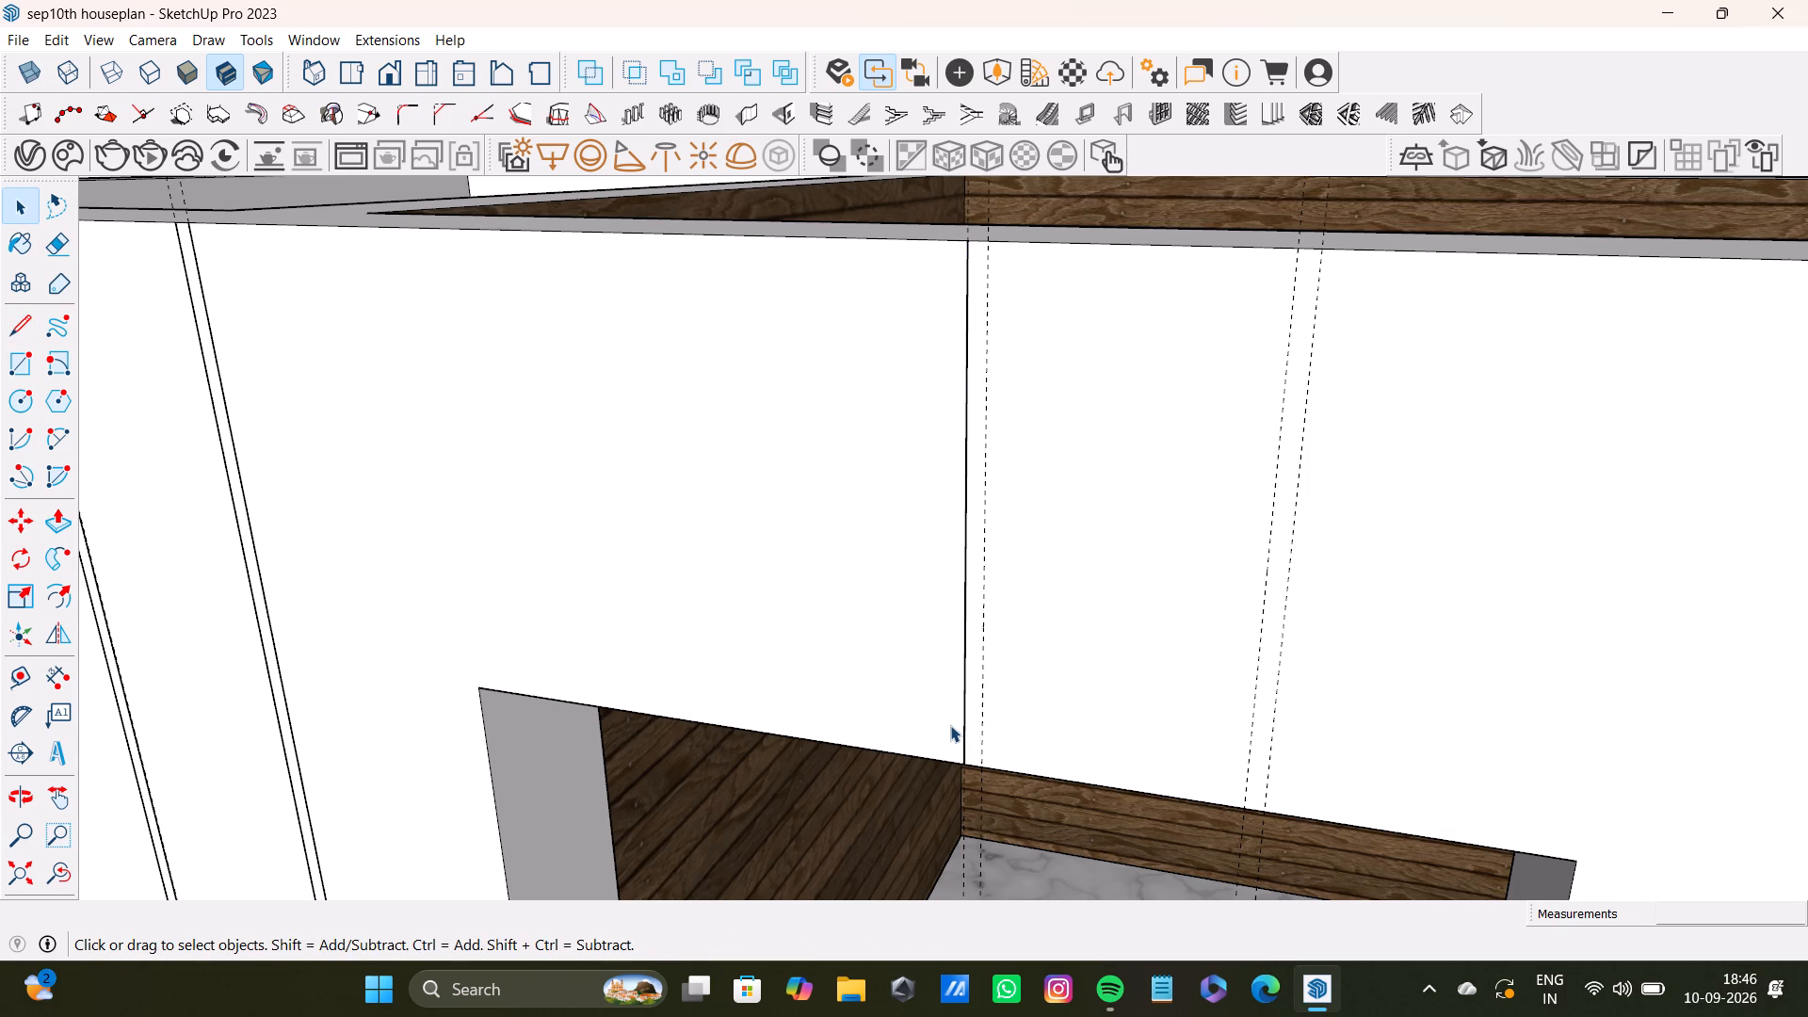
# Draw that groove's second edge along the adjacent guide, from the wall's top edge to the kitchen door head.
pyautogui.press('l')
pyautogui.scroll(2, 975, 340)
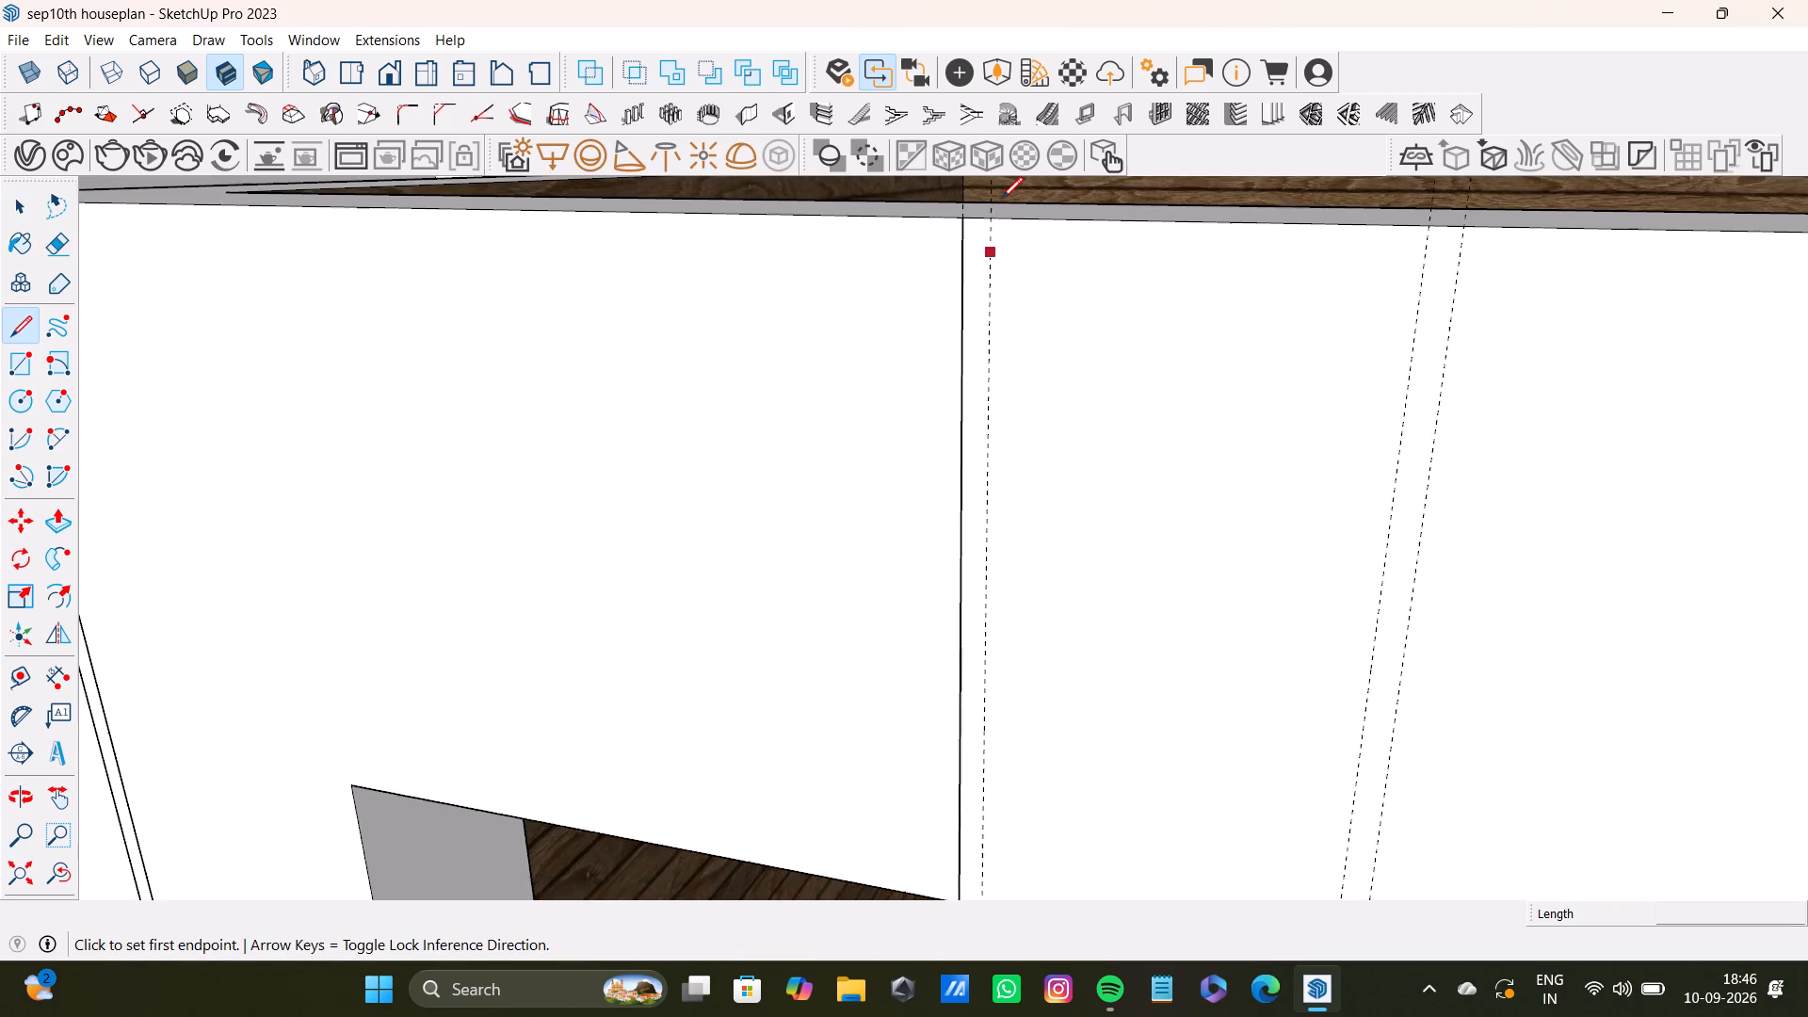
pyautogui.scroll(4, 1001, 199)
pyautogui.click(984, 228)
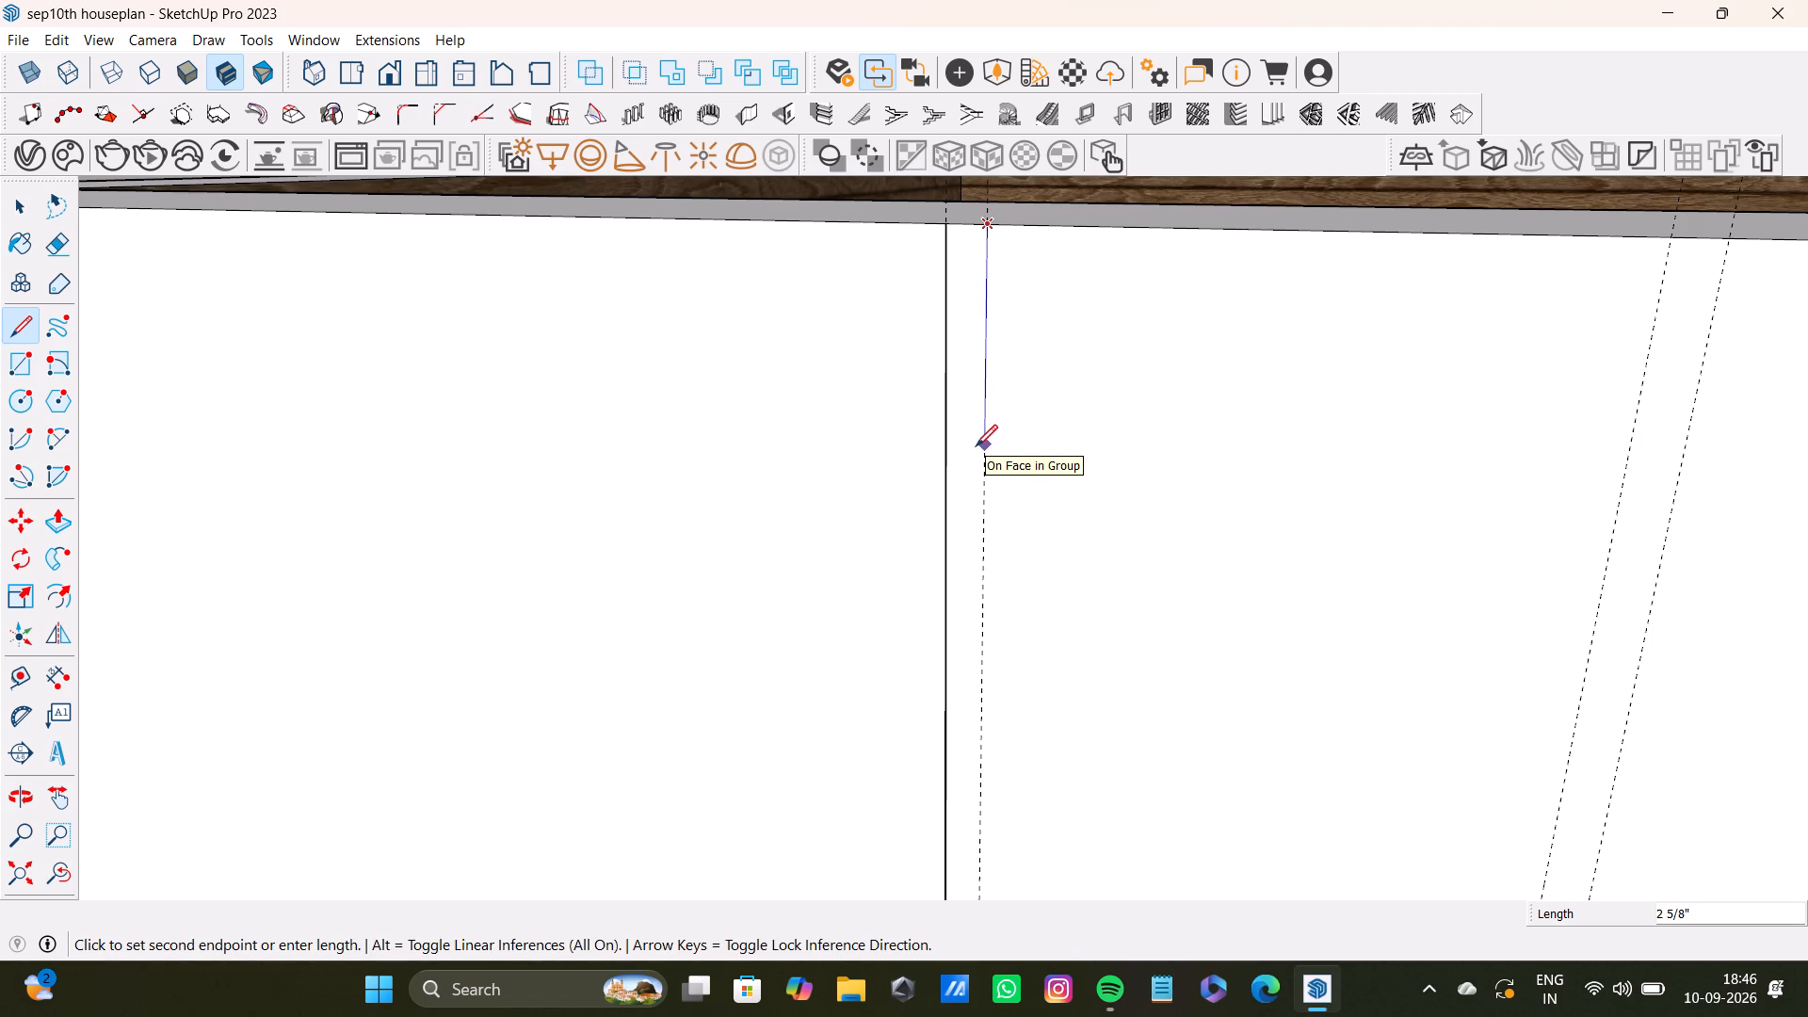
pyautogui.scroll(-3, 972, 596)
pyautogui.moveTo(976, 669); pyautogui.dragTo(995, 369, button='middle')
pyautogui.moveTo(980, 631); pyautogui.dragTo(978, 940, button='middle')
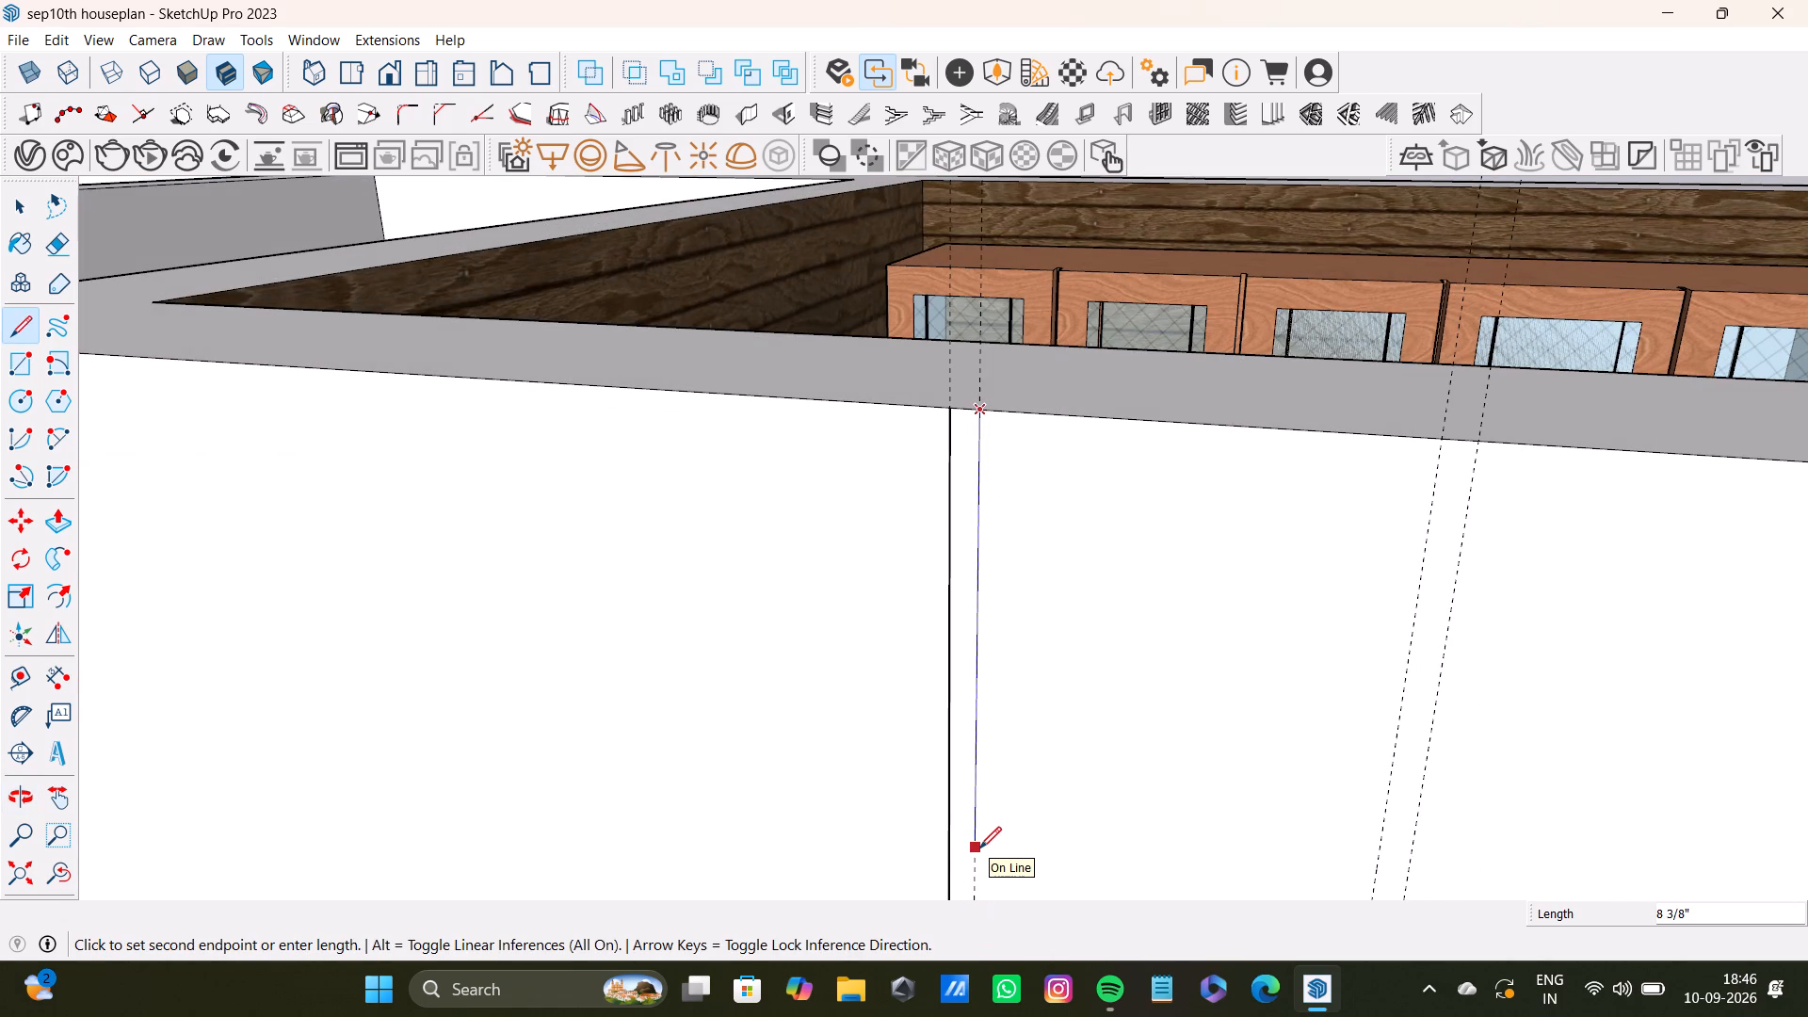
pyautogui.keyDown('shift'); pyautogui.moveTo(970, 821); pyautogui.dragTo(1001, 462, button='middle'); pyautogui.keyUp('shift')
pyautogui.scroll(1, 991, 638)
pyautogui.click(999, 769)
pyautogui.scroll(-7, 1068, 515)
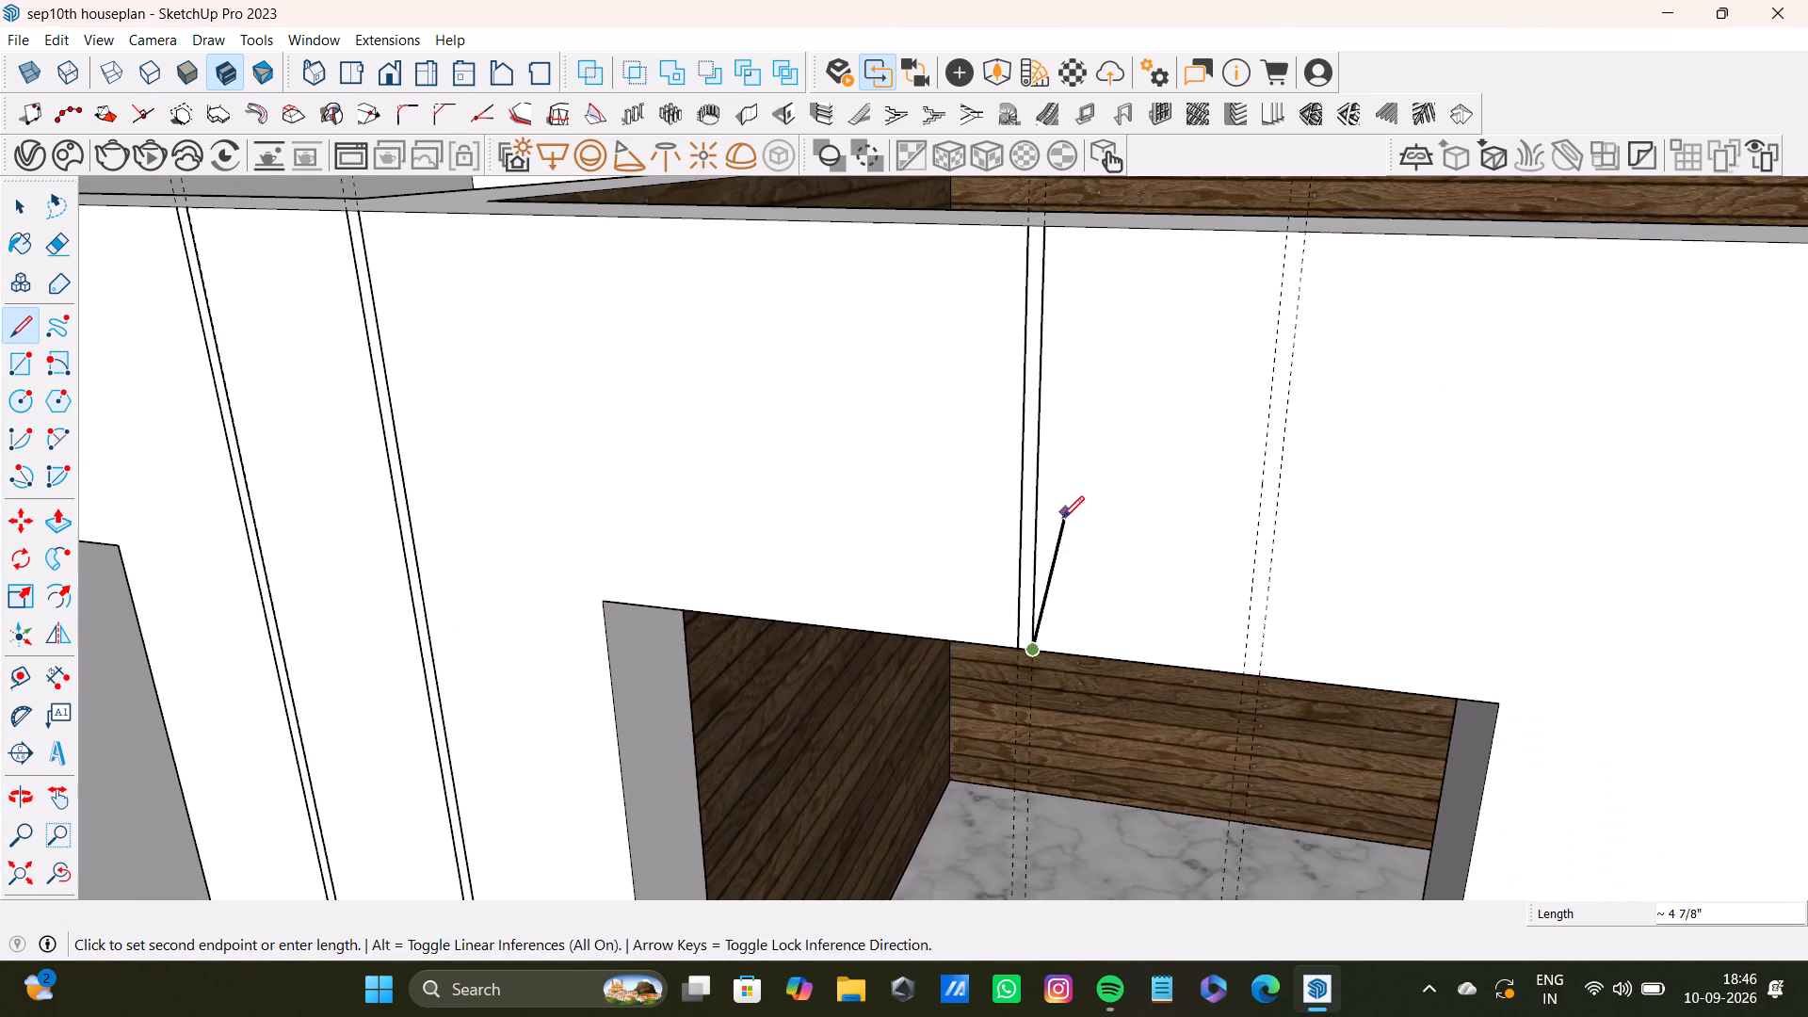
pyautogui.press('space')
# Trace the other groove above the kitchen doorway with two vertical lines from the wall's top edge to the door head.
pyautogui.press('l')
pyautogui.keyDown('shift'); pyautogui.moveTo(1197, 405); pyautogui.dragTo(1145, 532, button='middle'); pyautogui.keyUp('shift')
pyautogui.scroll(3, 1194, 457)
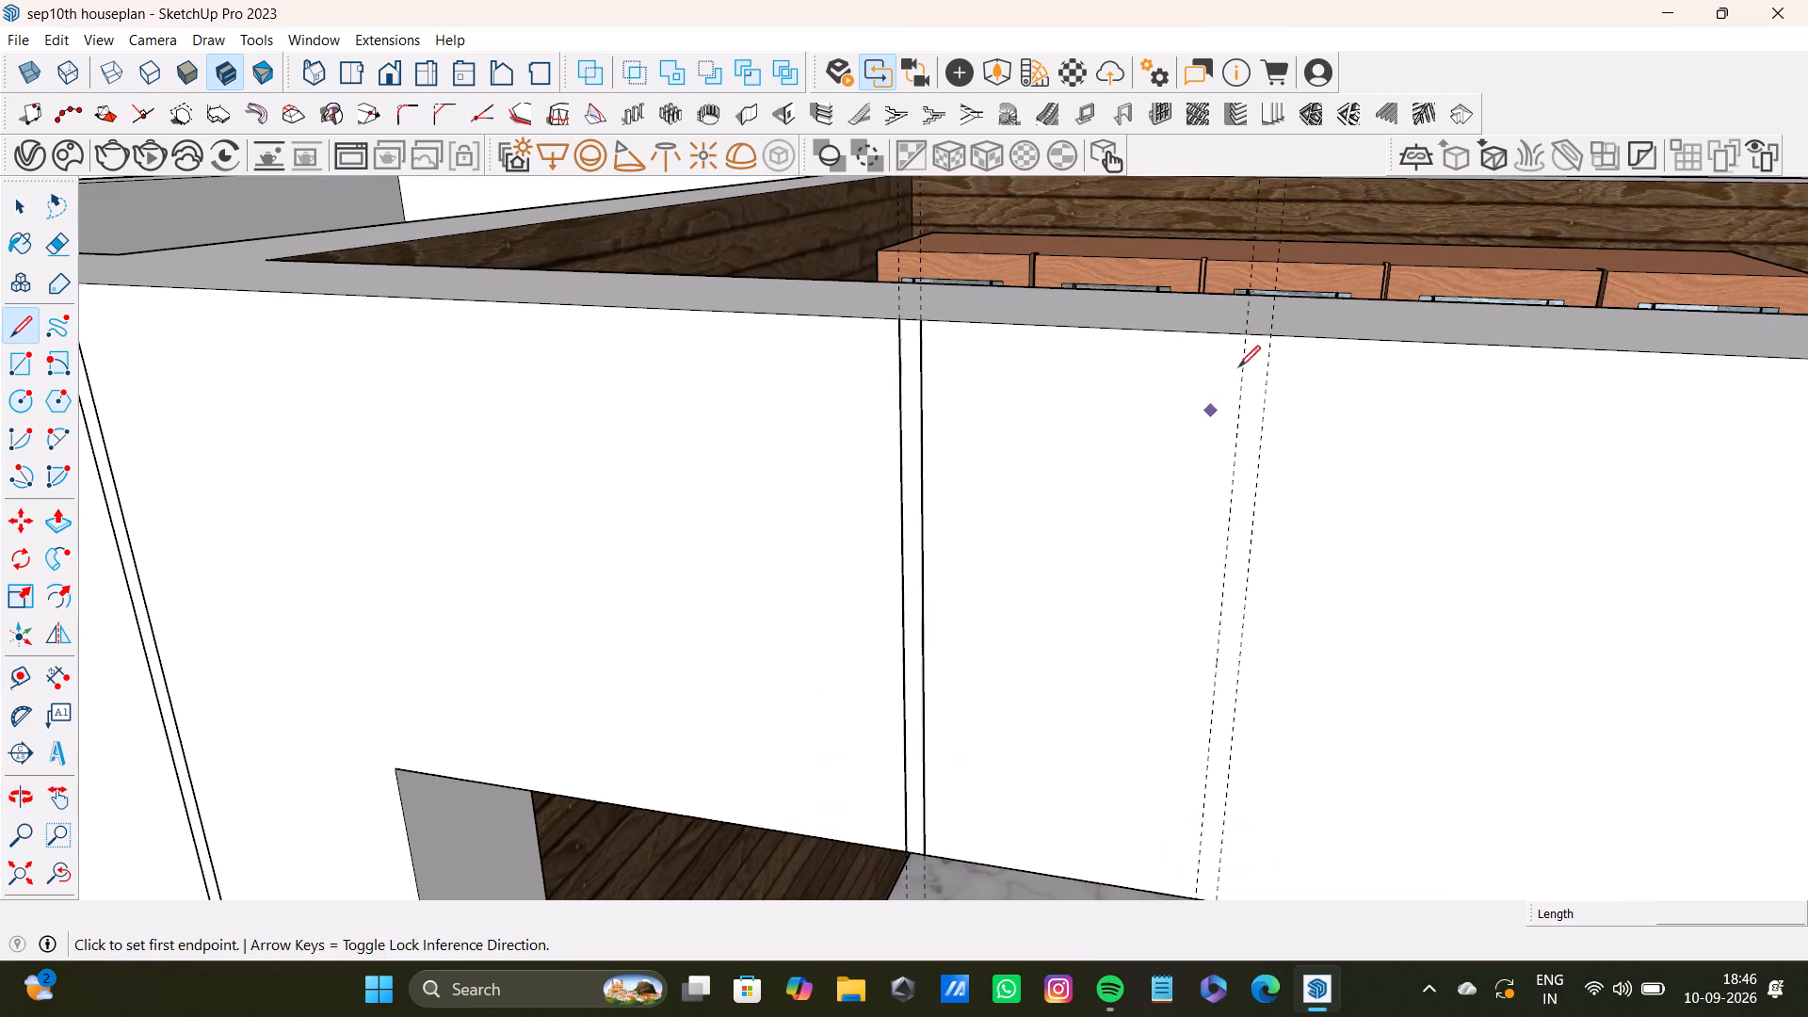
pyautogui.click(1243, 331)
pyautogui.click(1194, 894)
pyautogui.press('space')
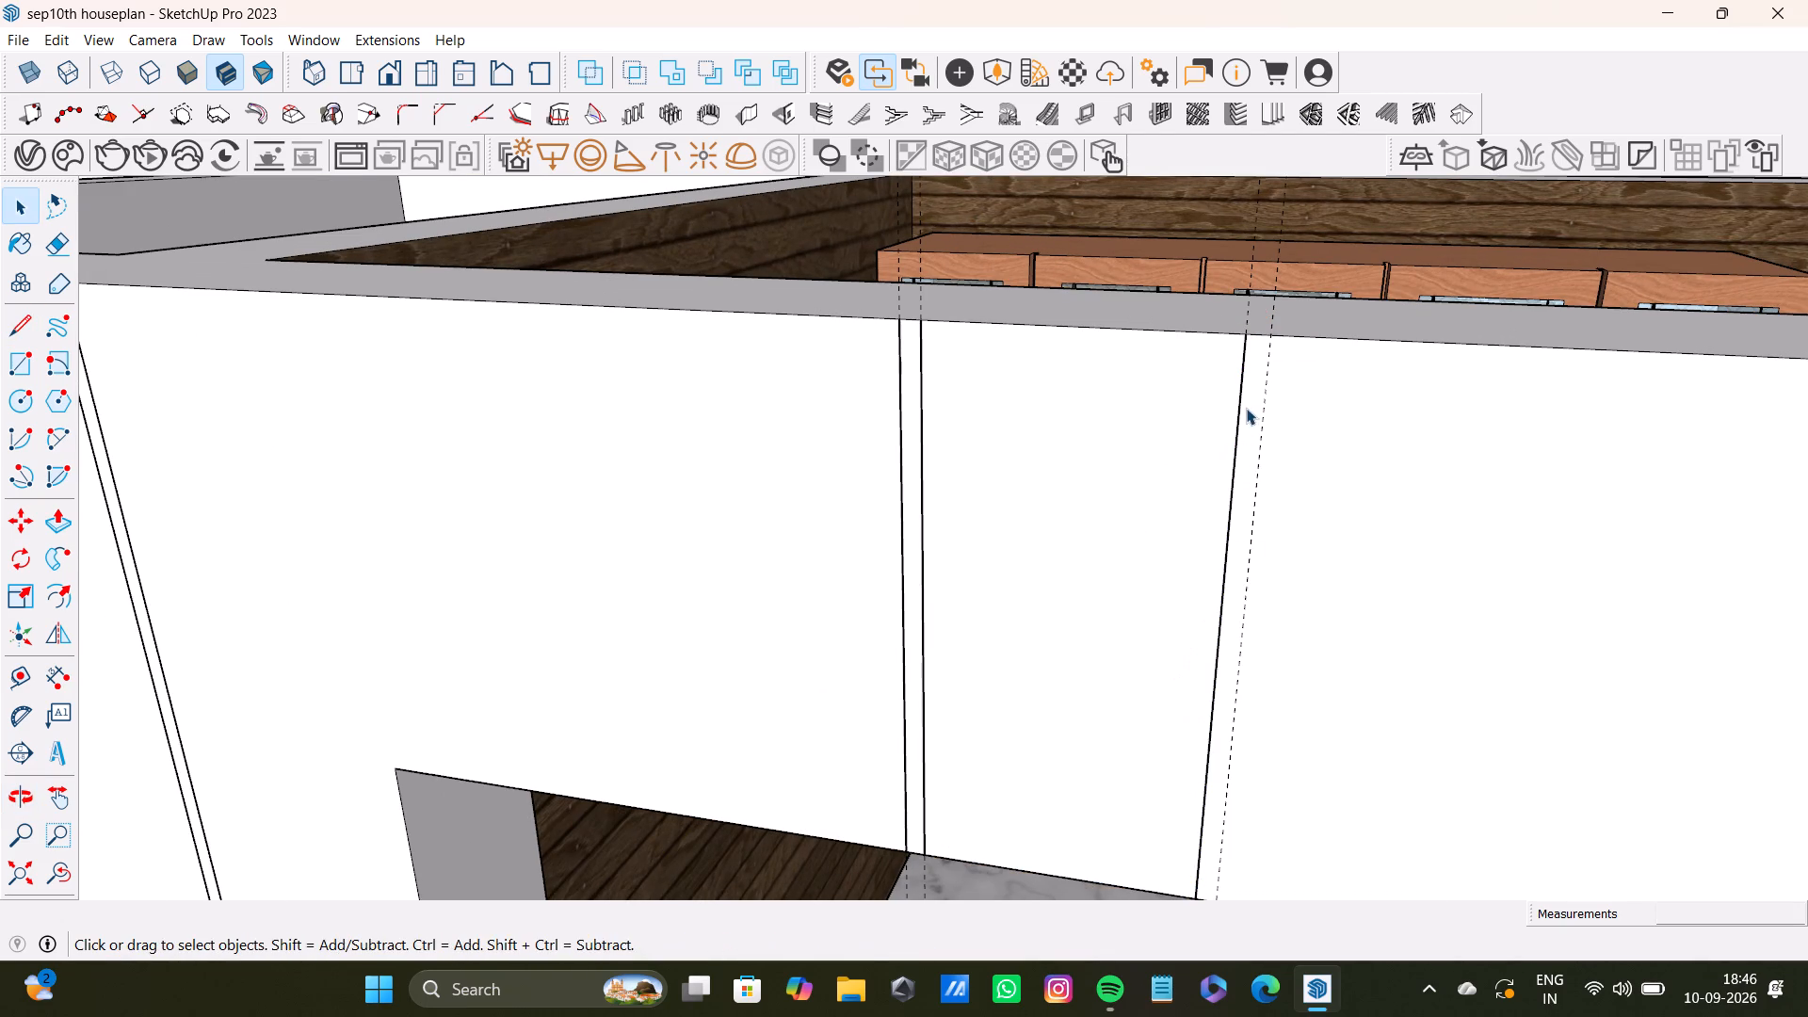
pyautogui.press('l')
pyautogui.click(1272, 338)
pyautogui.keyDown('shift'); pyautogui.scroll(-3, 1289, 671); pyautogui.keyUp('shift')
pyautogui.keyDown('shift'); pyautogui.moveTo(1260, 692); pyautogui.dragTo(1252, 539, button='middle'); pyautogui.keyUp('shift')
pyautogui.scroll(2, 1248, 636)
pyautogui.click(1223, 721)
pyautogui.scroll(-4, 1186, 656)
pyautogui.keyDown('shift'); pyautogui.moveTo(1200, 611); pyautogui.dragTo(1049, 642, button='middle'); pyautogui.keyUp('shift')
pyautogui.press('space')
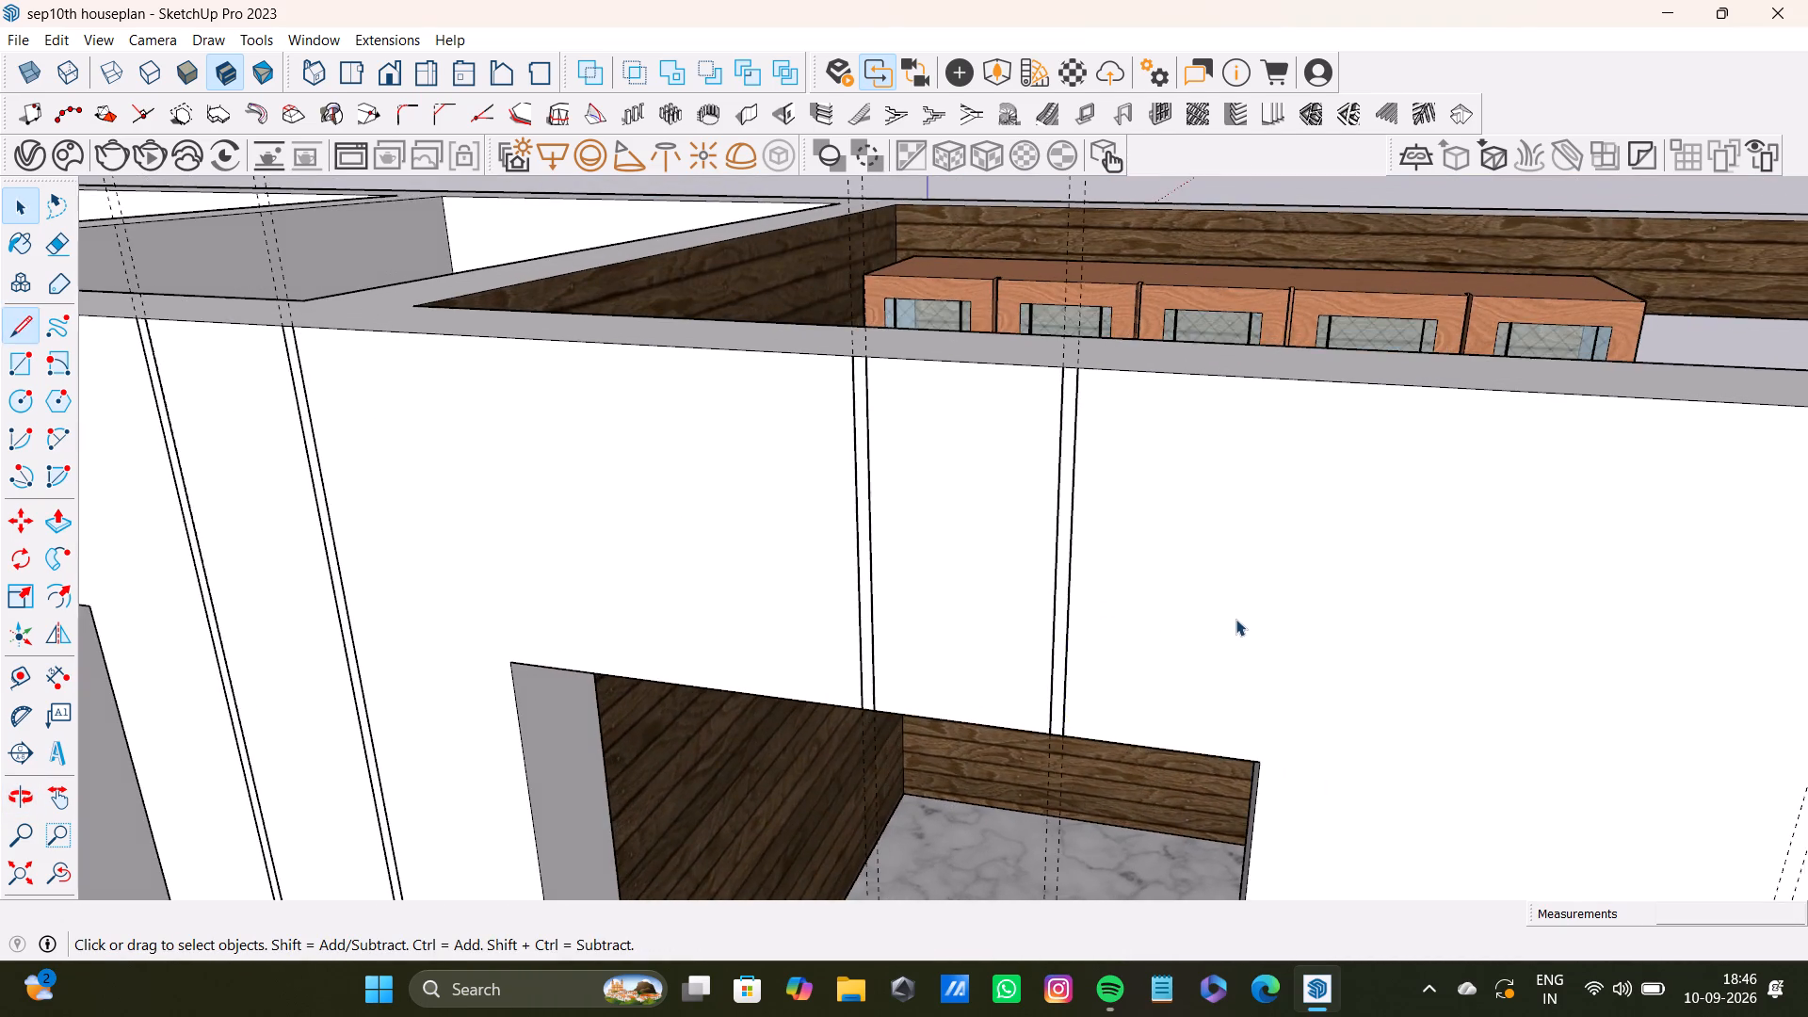
# Draw the first edge of the groove just beyond the kitchen doorway, 10' along its guide from the wall's top edge to the floor.
pyautogui.scroll(-8, 1236, 619)
pyautogui.keyDown('shift'); pyautogui.moveTo(1241, 618); pyautogui.dragTo(1052, 631, button='middle'); pyautogui.keyUp('shift')
pyautogui.press('l')
pyautogui.scroll(4, 1343, 561)
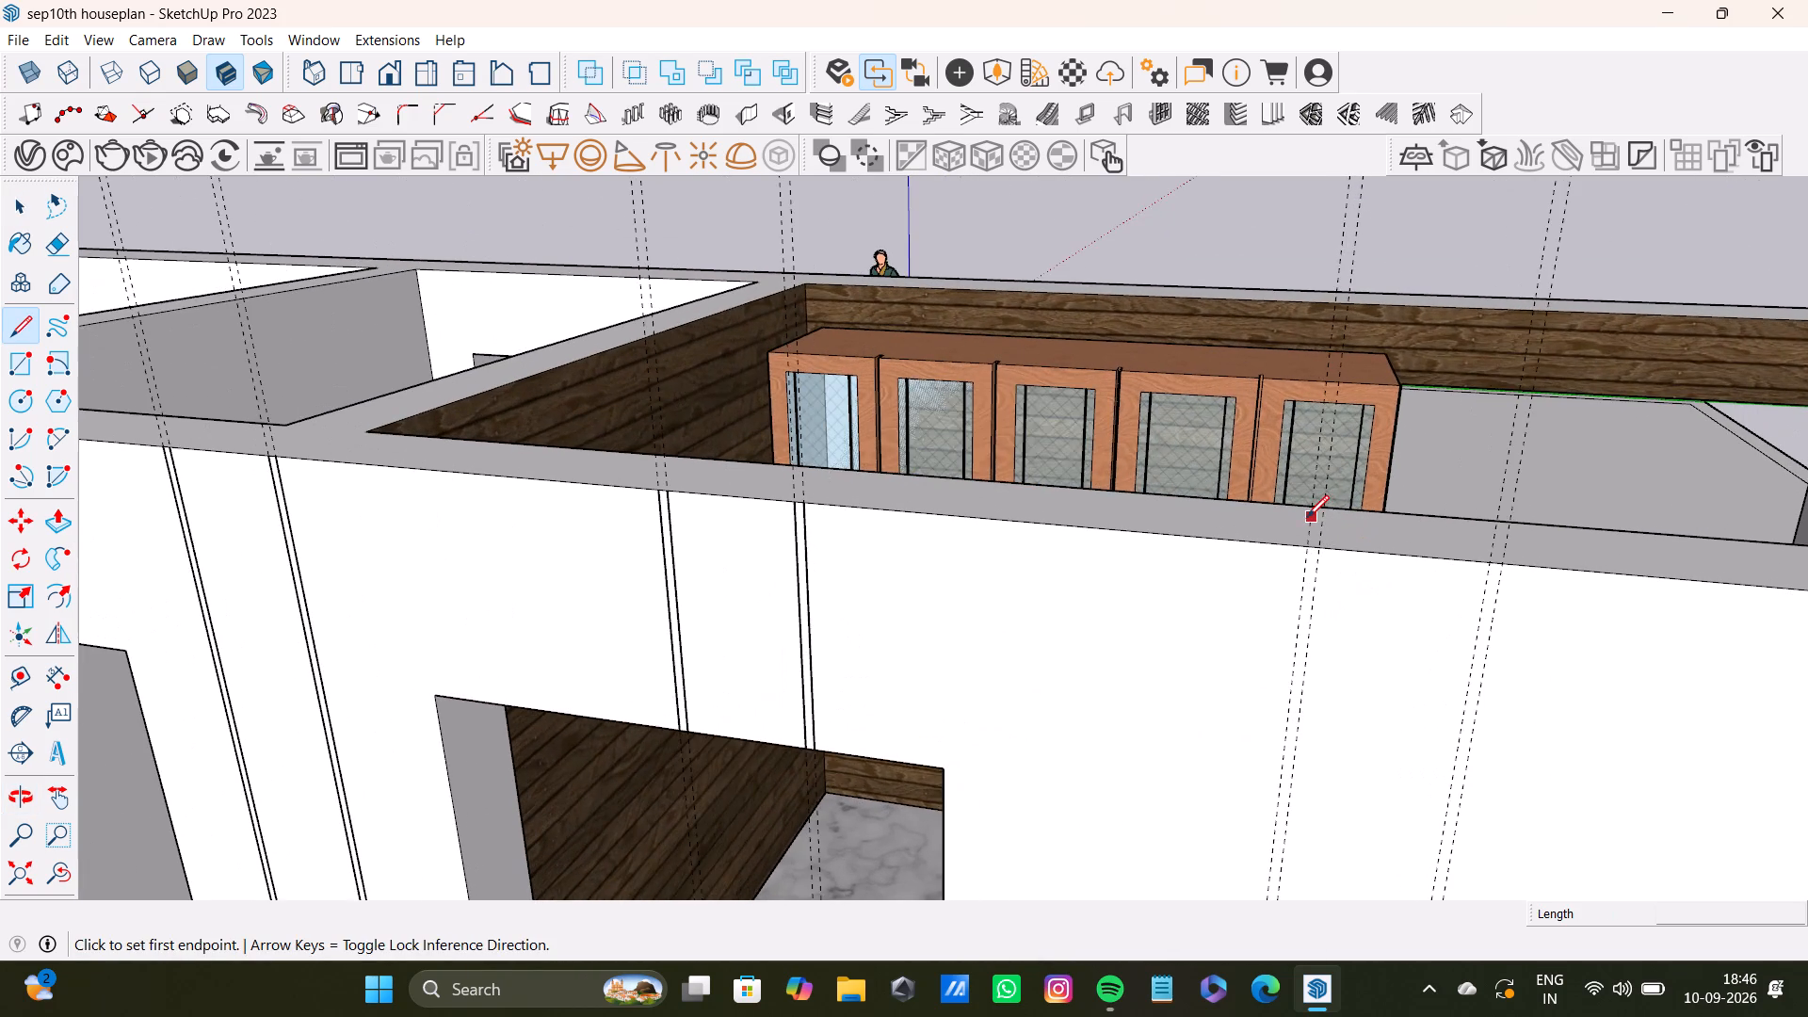
pyautogui.scroll(6, 1307, 528)
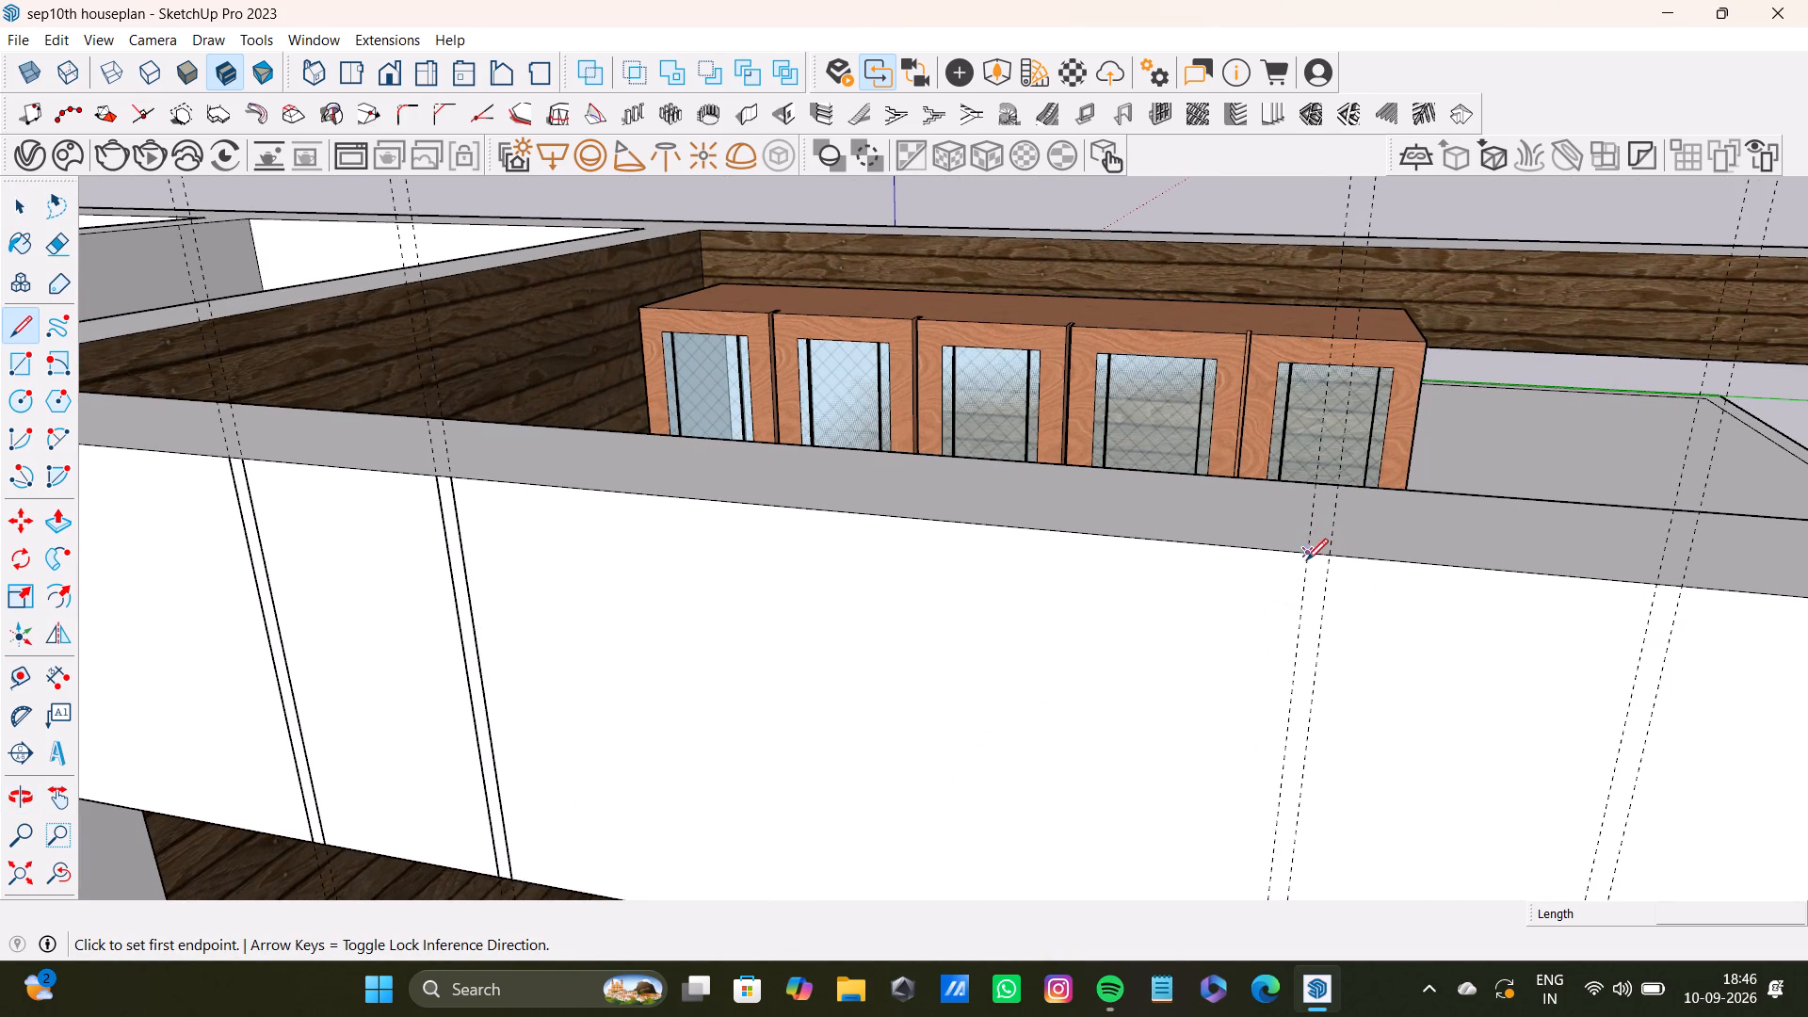
pyautogui.click(1303, 560)
pyautogui.scroll(-4, 1266, 708)
pyautogui.keyDown('shift'); pyautogui.moveTo(1266, 788); pyautogui.dragTo(1219, 316, button='middle'); pyautogui.keyUp('shift')
pyautogui.keyDown('shift'); pyautogui.scroll(1, 1219, 272); pyautogui.keyUp('shift')
pyautogui.scroll(-3, 1208, 439)
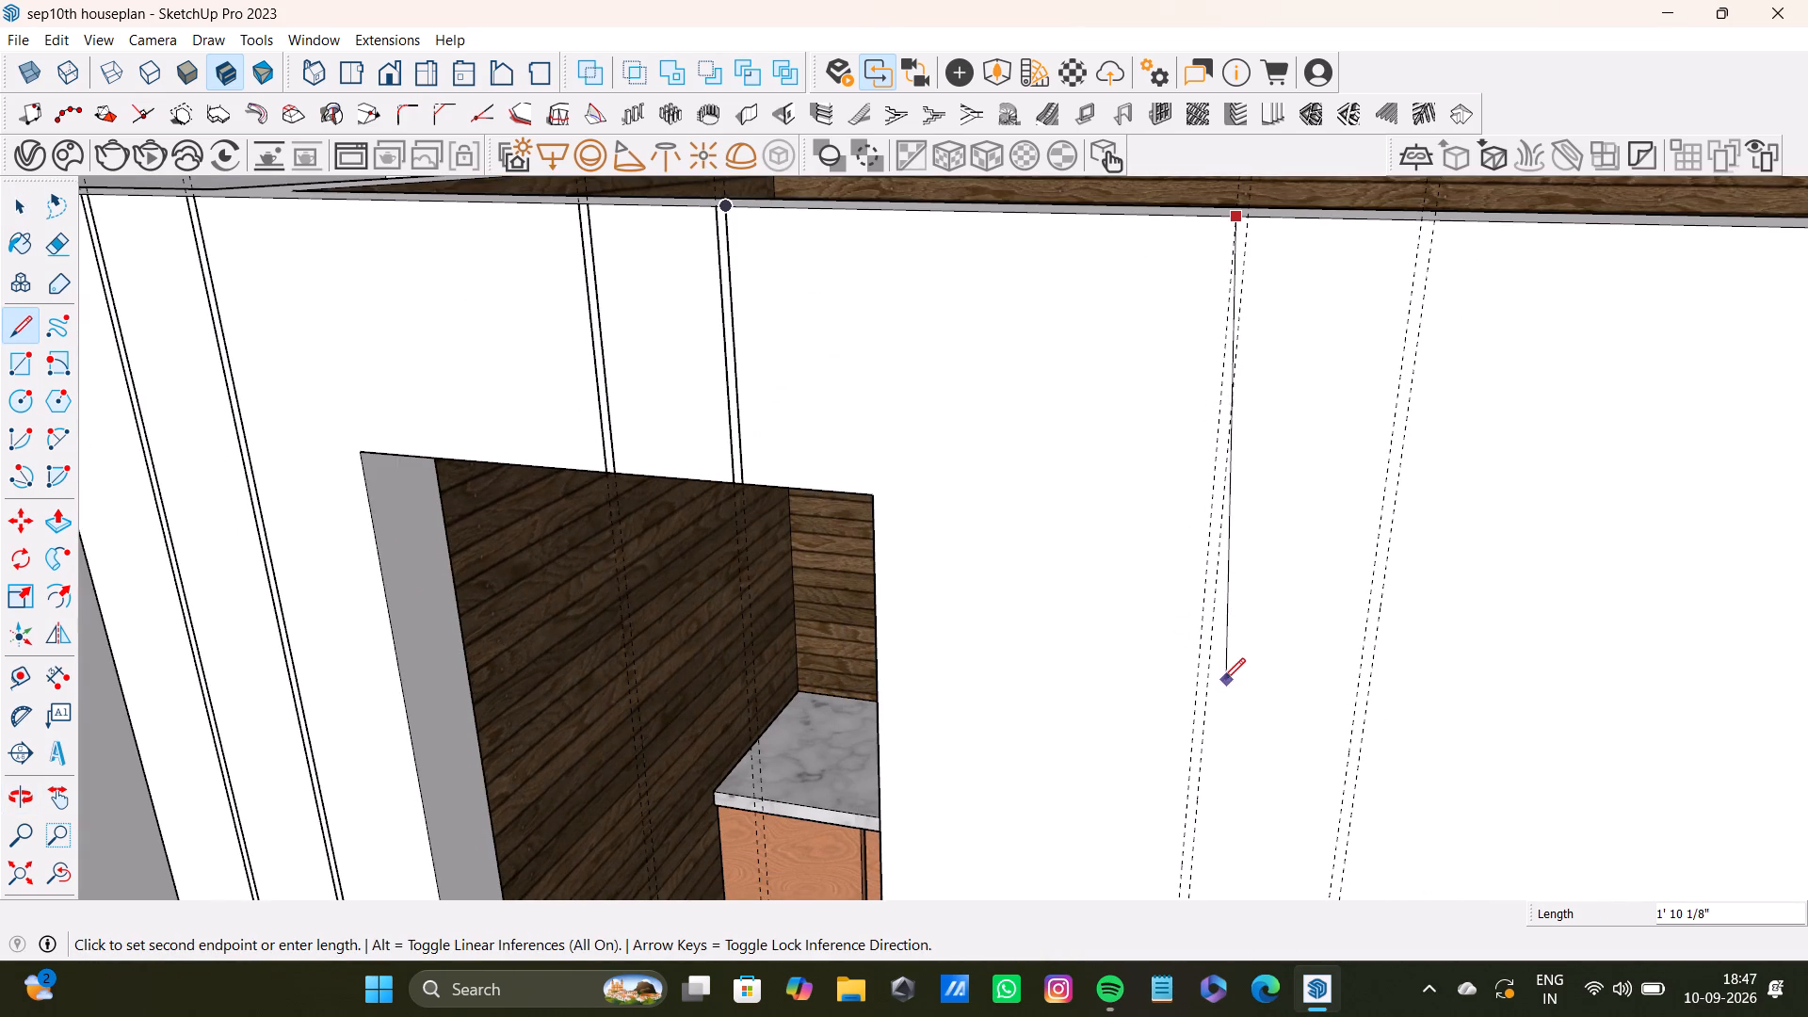
pyautogui.press('Up')
pyautogui.scroll(-4, 1189, 736)
pyautogui.keyDown('shift'); pyautogui.moveTo(1185, 775); pyautogui.dragTo(1231, 421, button='middle'); pyautogui.keyUp('shift')
pyautogui.scroll(-2, 1274, 740)
pyautogui.keyDown('shift'); pyautogui.moveTo(1251, 786); pyautogui.dragTo(1238, 357, button='middle'); pyautogui.keyUp('shift')
pyautogui.scroll(2, 1235, 615)
pyautogui.keyDown('shift'); pyautogui.moveTo(1182, 767); pyautogui.dragTo(1205, 470, button='middle'); pyautogui.keyUp('shift')
pyautogui.scroll(2, 1196, 653)
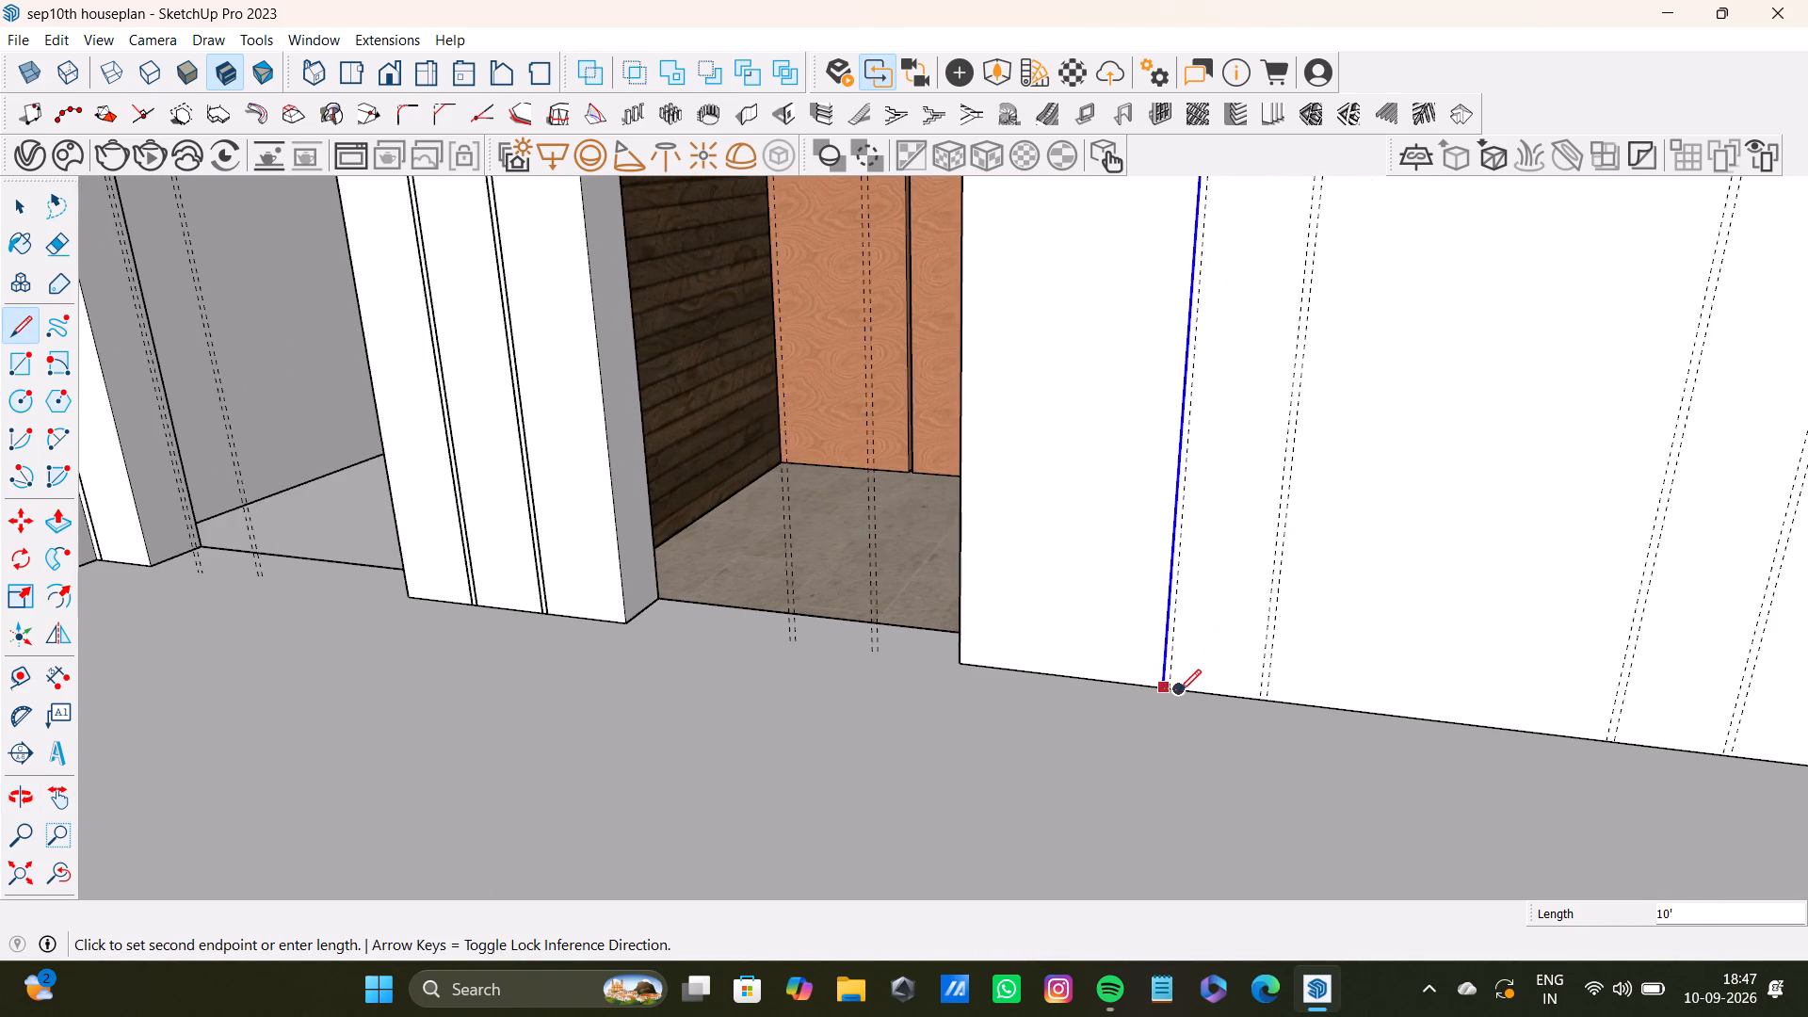
pyautogui.click(1179, 691)
pyautogui.scroll(-8, 1175, 647)
pyautogui.press('space')
# Draw that groove's second edge along the adjacent guide, vertically from the wall's top edge down to the floor.
pyautogui.scroll(-4, 1165, 591)
pyautogui.keyDown('shift'); pyautogui.moveTo(1183, 443); pyautogui.dragTo(1183, 456, button='middle'); pyautogui.keyUp('shift')
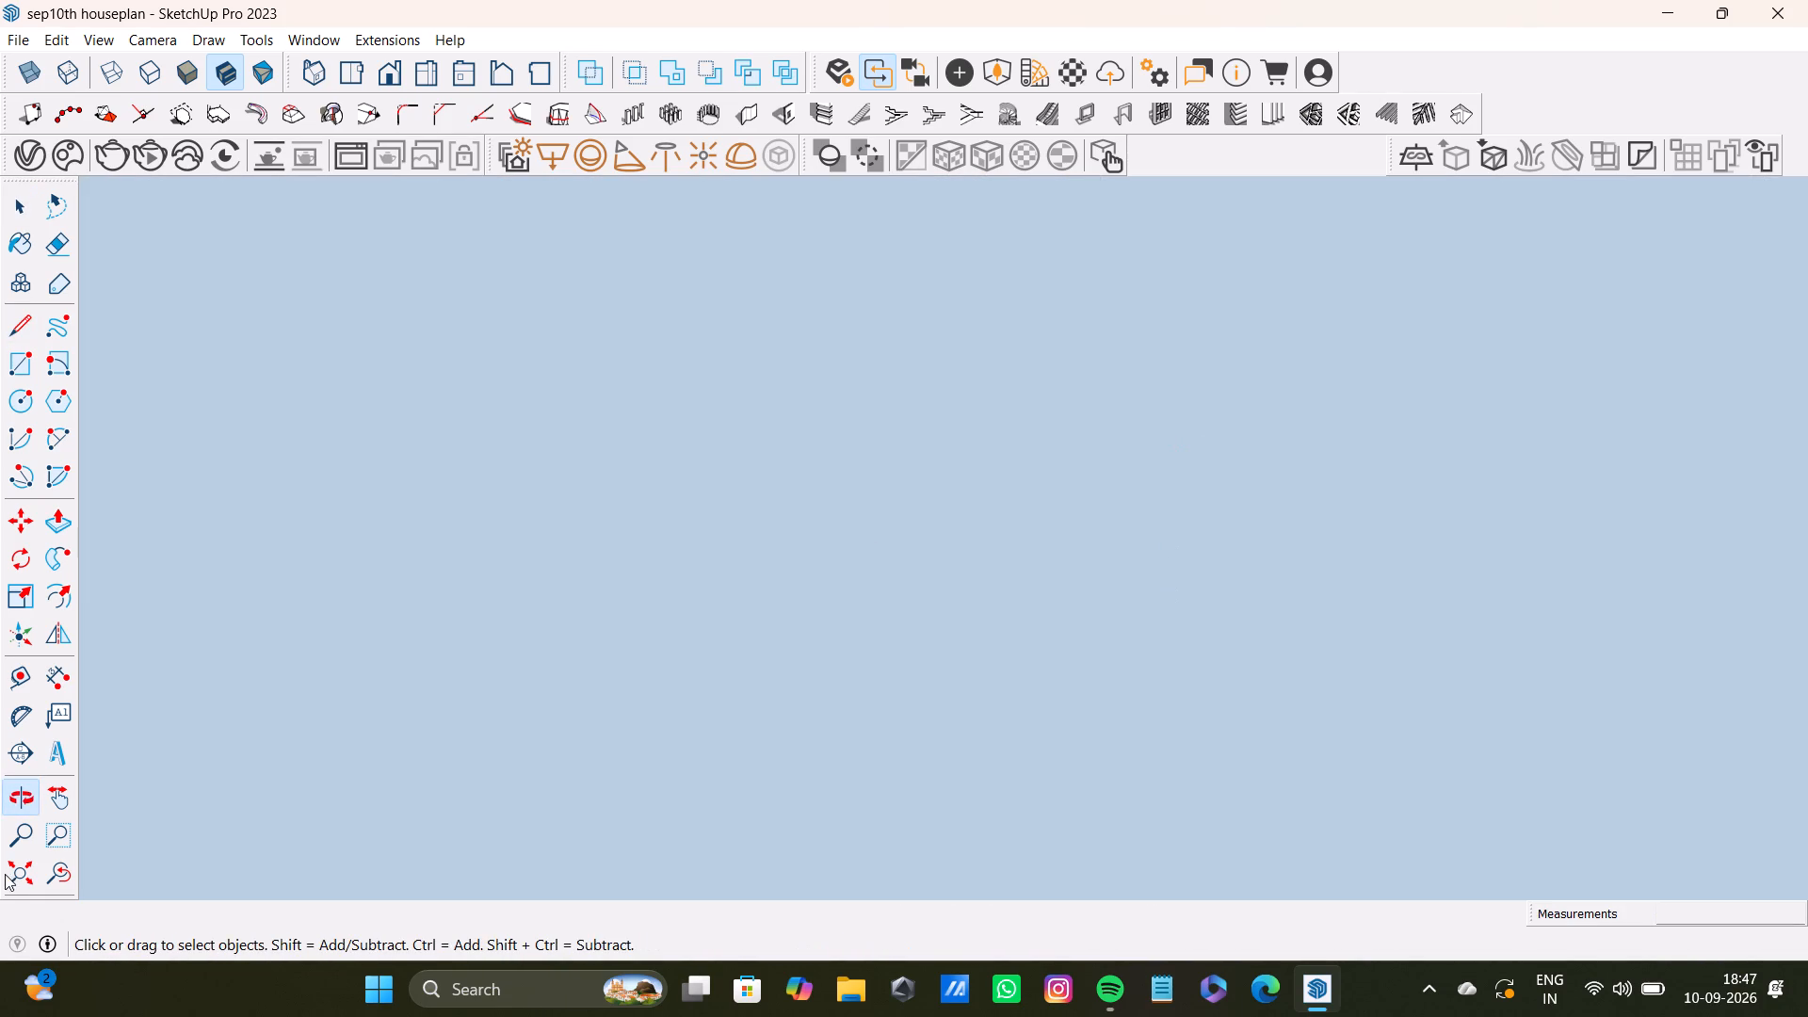
pyautogui.click(55, 873)
pyautogui.keyDown('shift'); pyautogui.moveTo(927, 553); pyautogui.dragTo(841, 721, button='middle'); pyautogui.keyUp('shift')
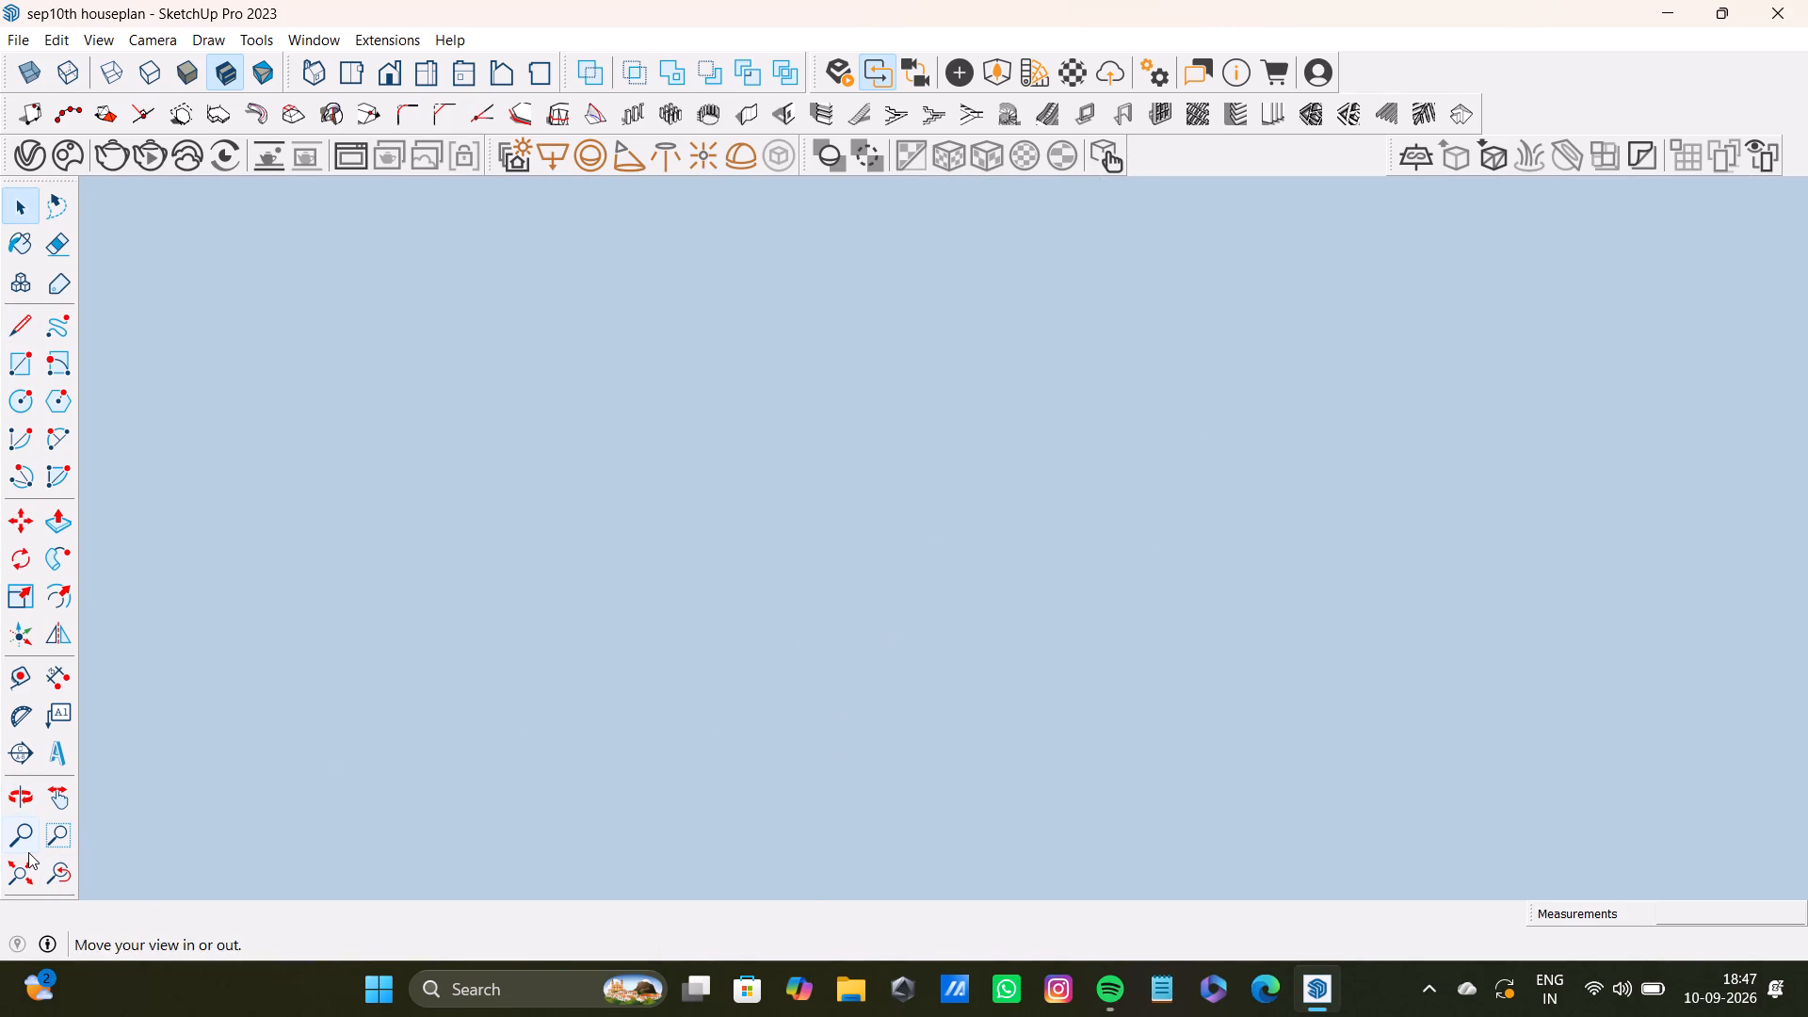
pyautogui.moveTo(24, 871); pyautogui.dragTo(29, 860)
pyautogui.keyDown('shift'); pyautogui.moveTo(916, 493); pyautogui.dragTo(870, 789, button='middle'); pyautogui.keyUp('shift')
pyautogui.scroll(16, 973, 515)
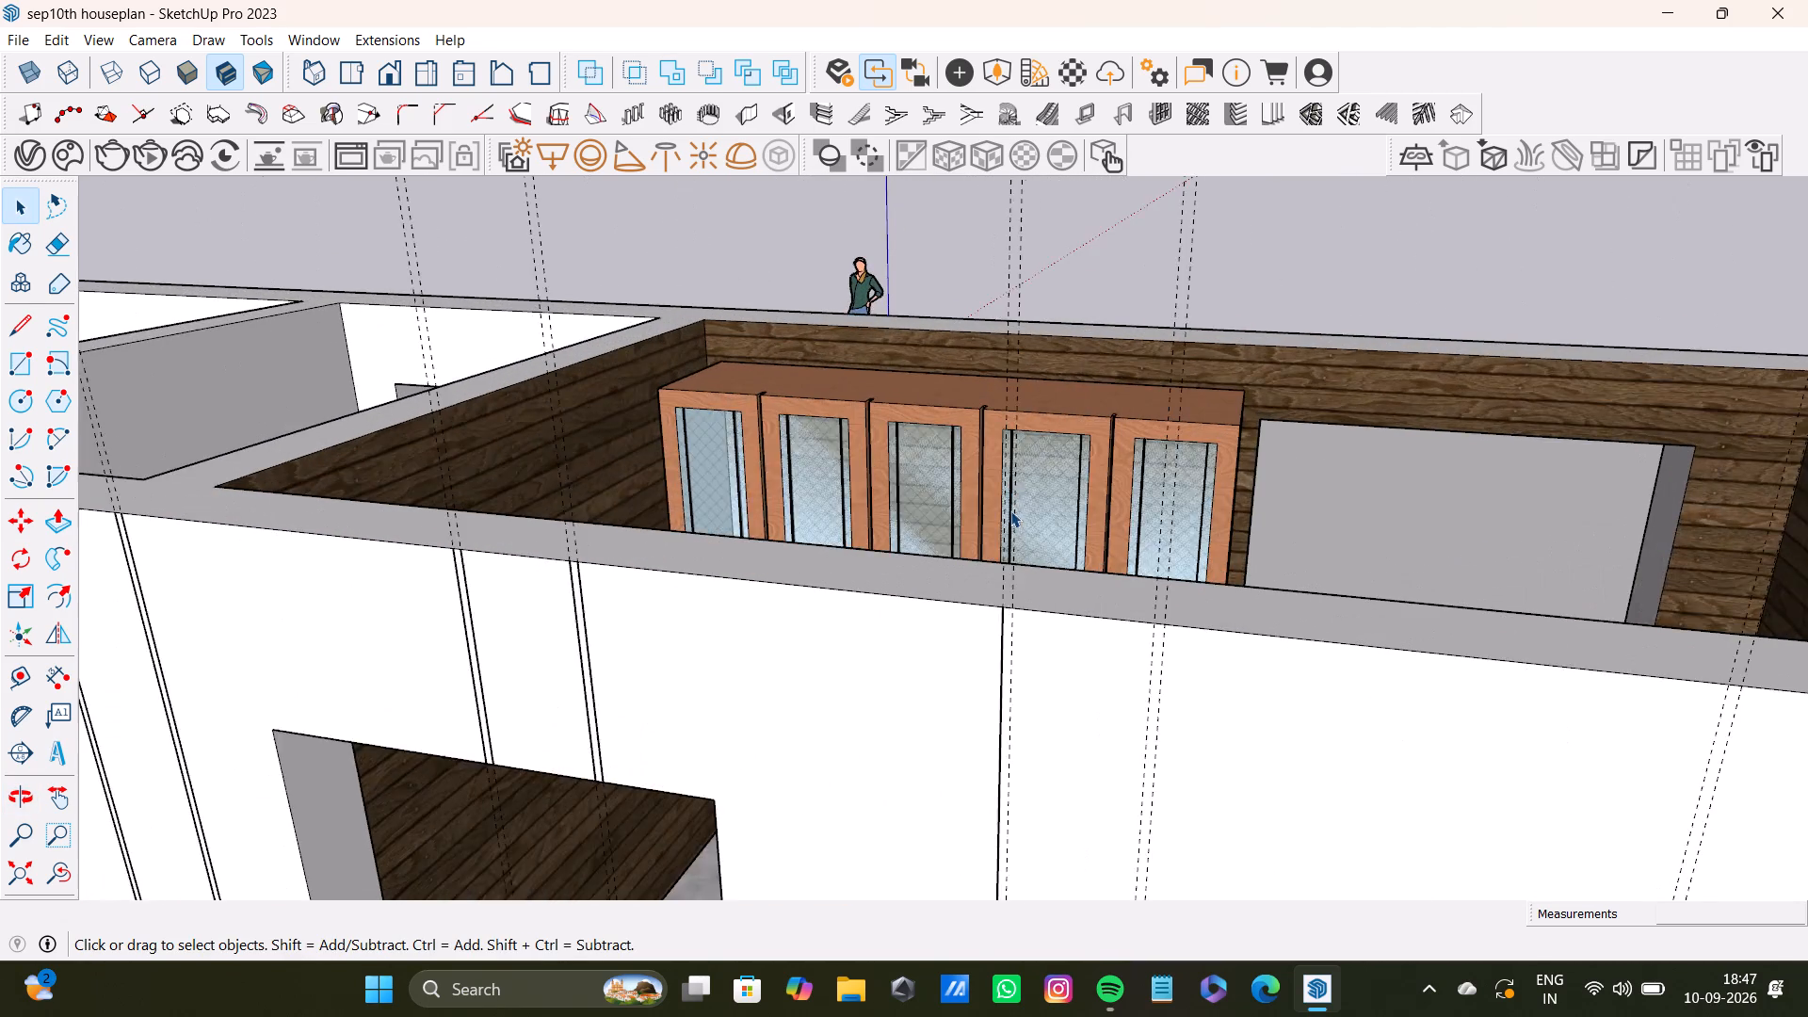
pyautogui.press('l')
pyautogui.scroll(8, 1069, 604)
pyautogui.click(975, 638)
pyautogui.scroll(-3, 976, 757)
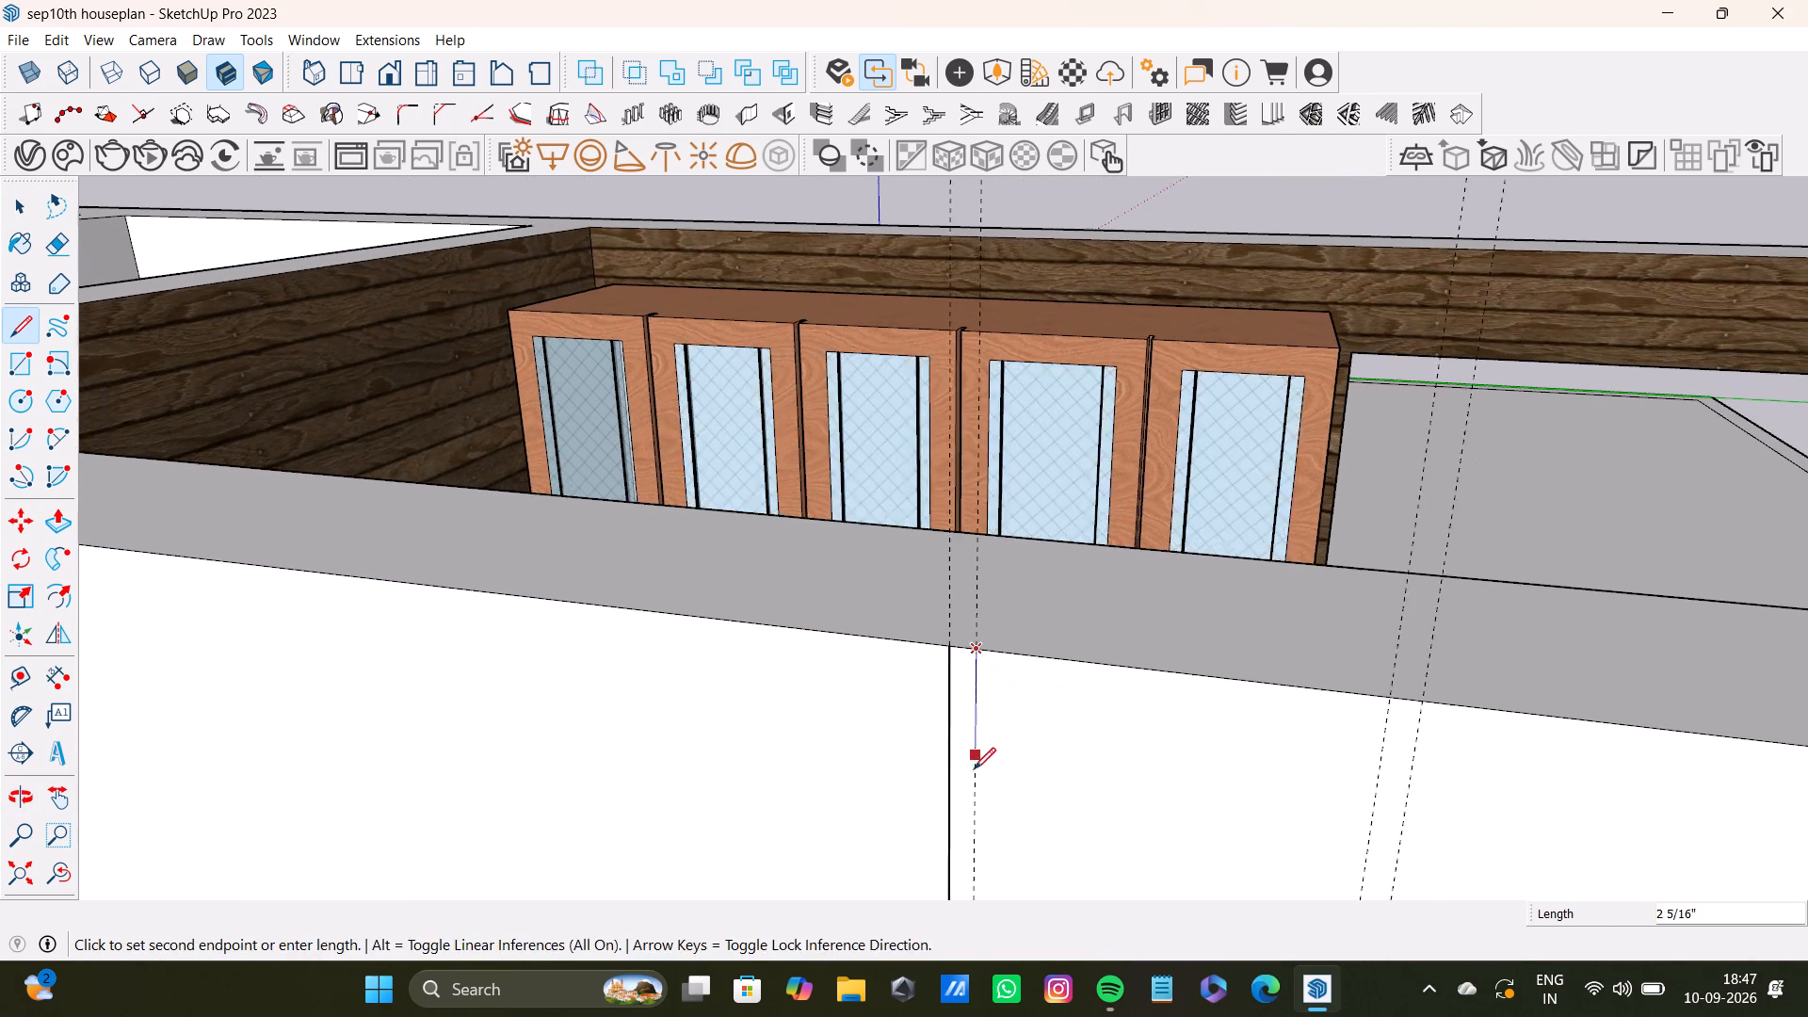
pyautogui.keyDown('shift'); pyautogui.moveTo(982, 772); pyautogui.dragTo(981, 488, button='middle'); pyautogui.keyUp('shift')
pyautogui.scroll(-3, 993, 706)
pyautogui.scroll(-2, 978, 818)
pyautogui.keyDown('shift'); pyautogui.moveTo(972, 826); pyautogui.dragTo(967, 561, button='middle'); pyautogui.keyUp('shift')
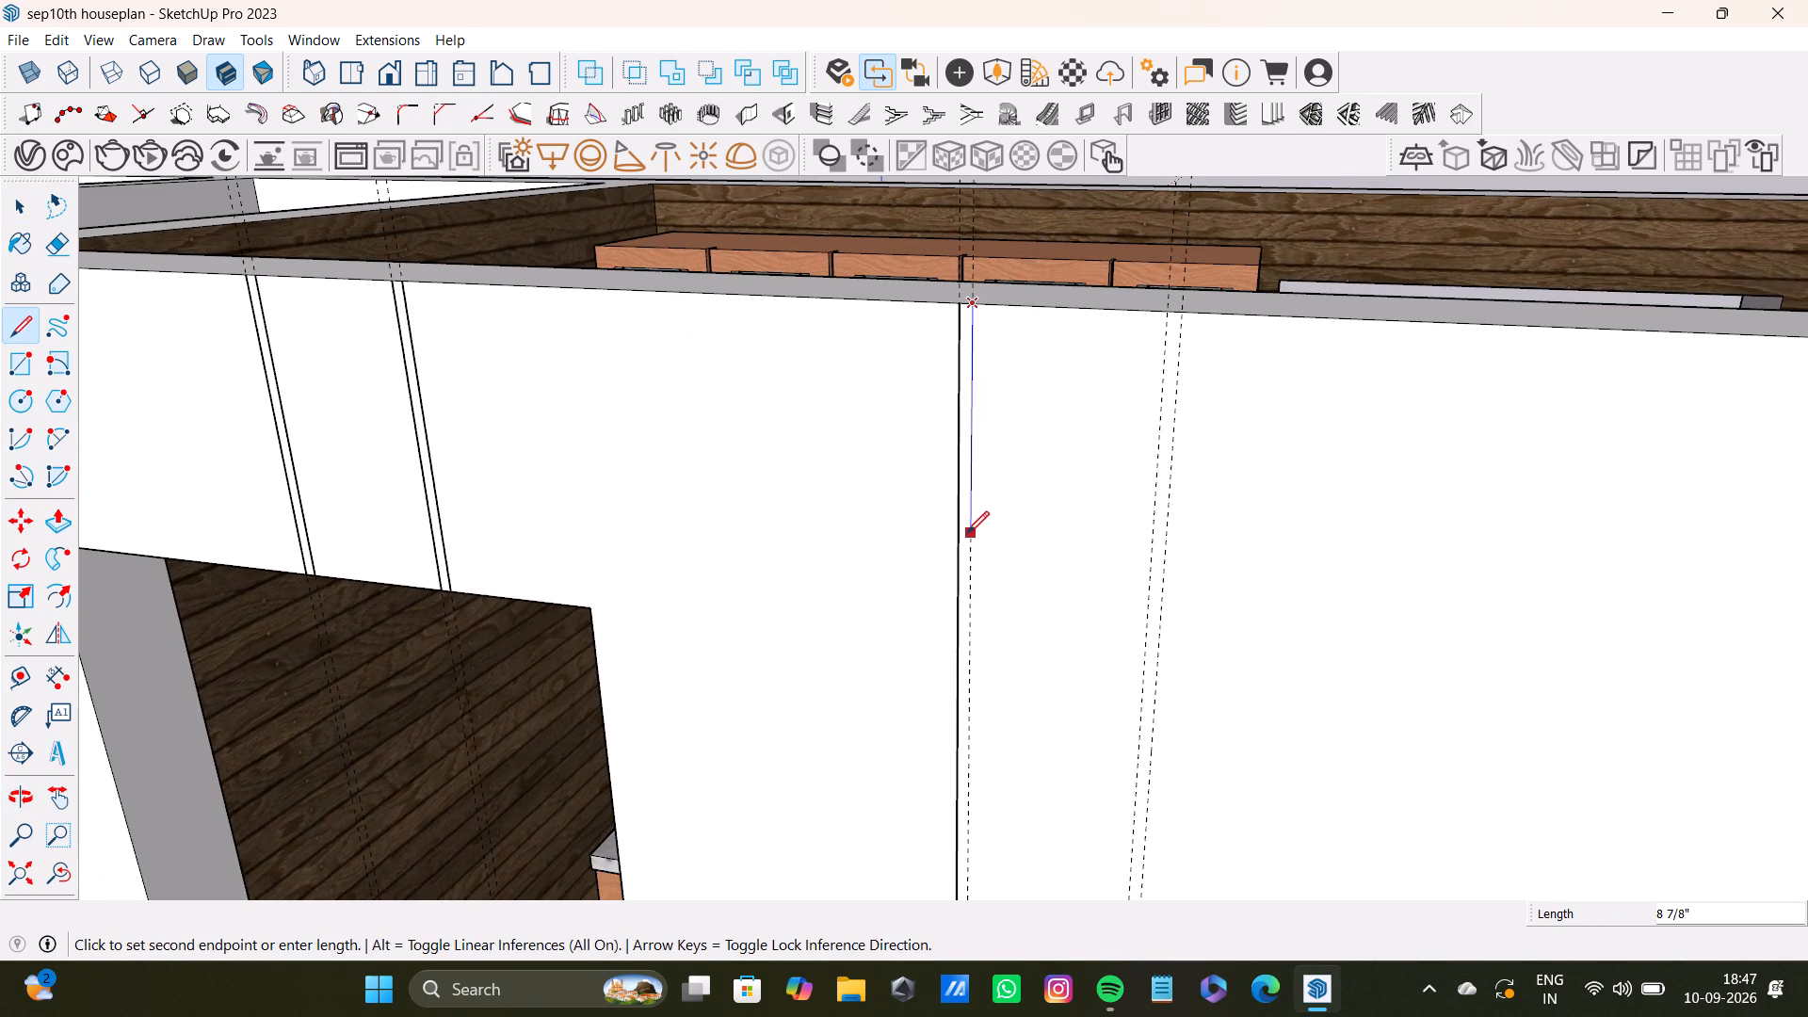
pyautogui.scroll(-4, 971, 558)
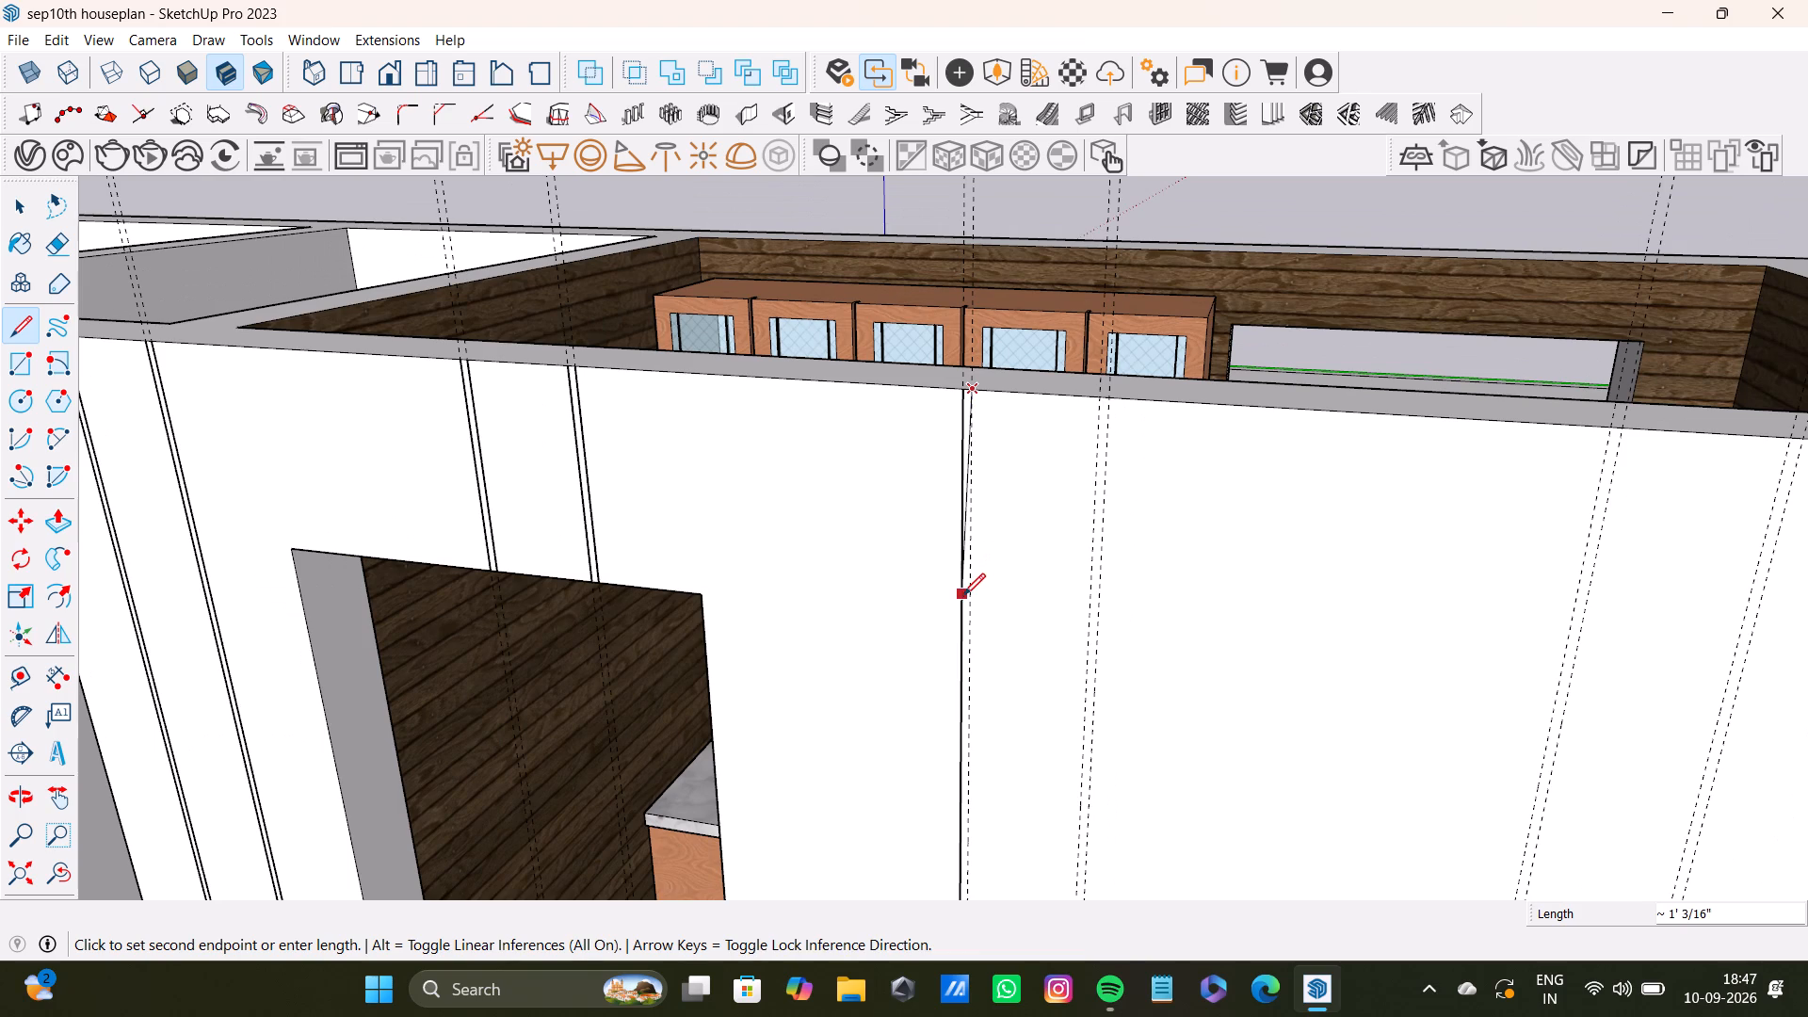
pyautogui.press('Up')
pyautogui.scroll(-3, 959, 608)
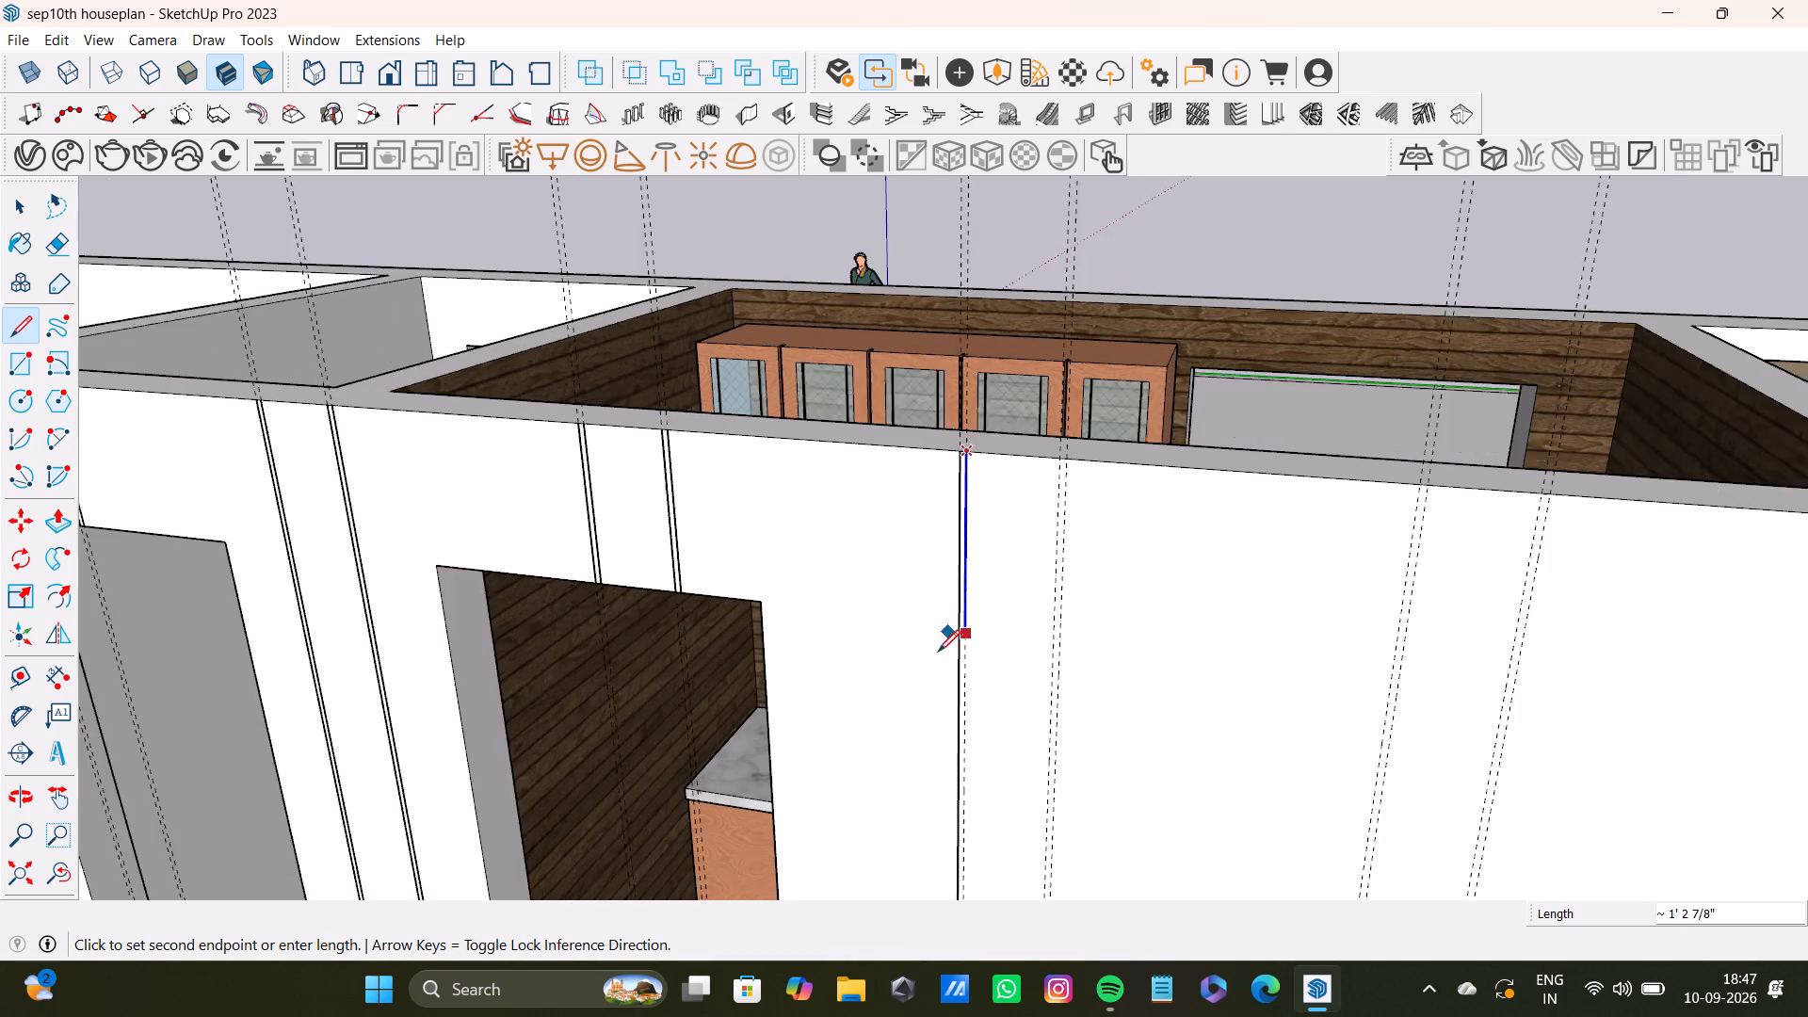
pyautogui.scroll(-4, 938, 652)
pyautogui.keyDown('shift'); pyautogui.moveTo(940, 679); pyautogui.dragTo(940, 216, button='middle'); pyautogui.keyUp('shift')
pyautogui.scroll(-1, 972, 692)
pyautogui.keyDown('shift'); pyautogui.moveTo(984, 841); pyautogui.dragTo(970, 644, button='middle'); pyautogui.keyUp('shift')
pyautogui.scroll(2, 939, 685)
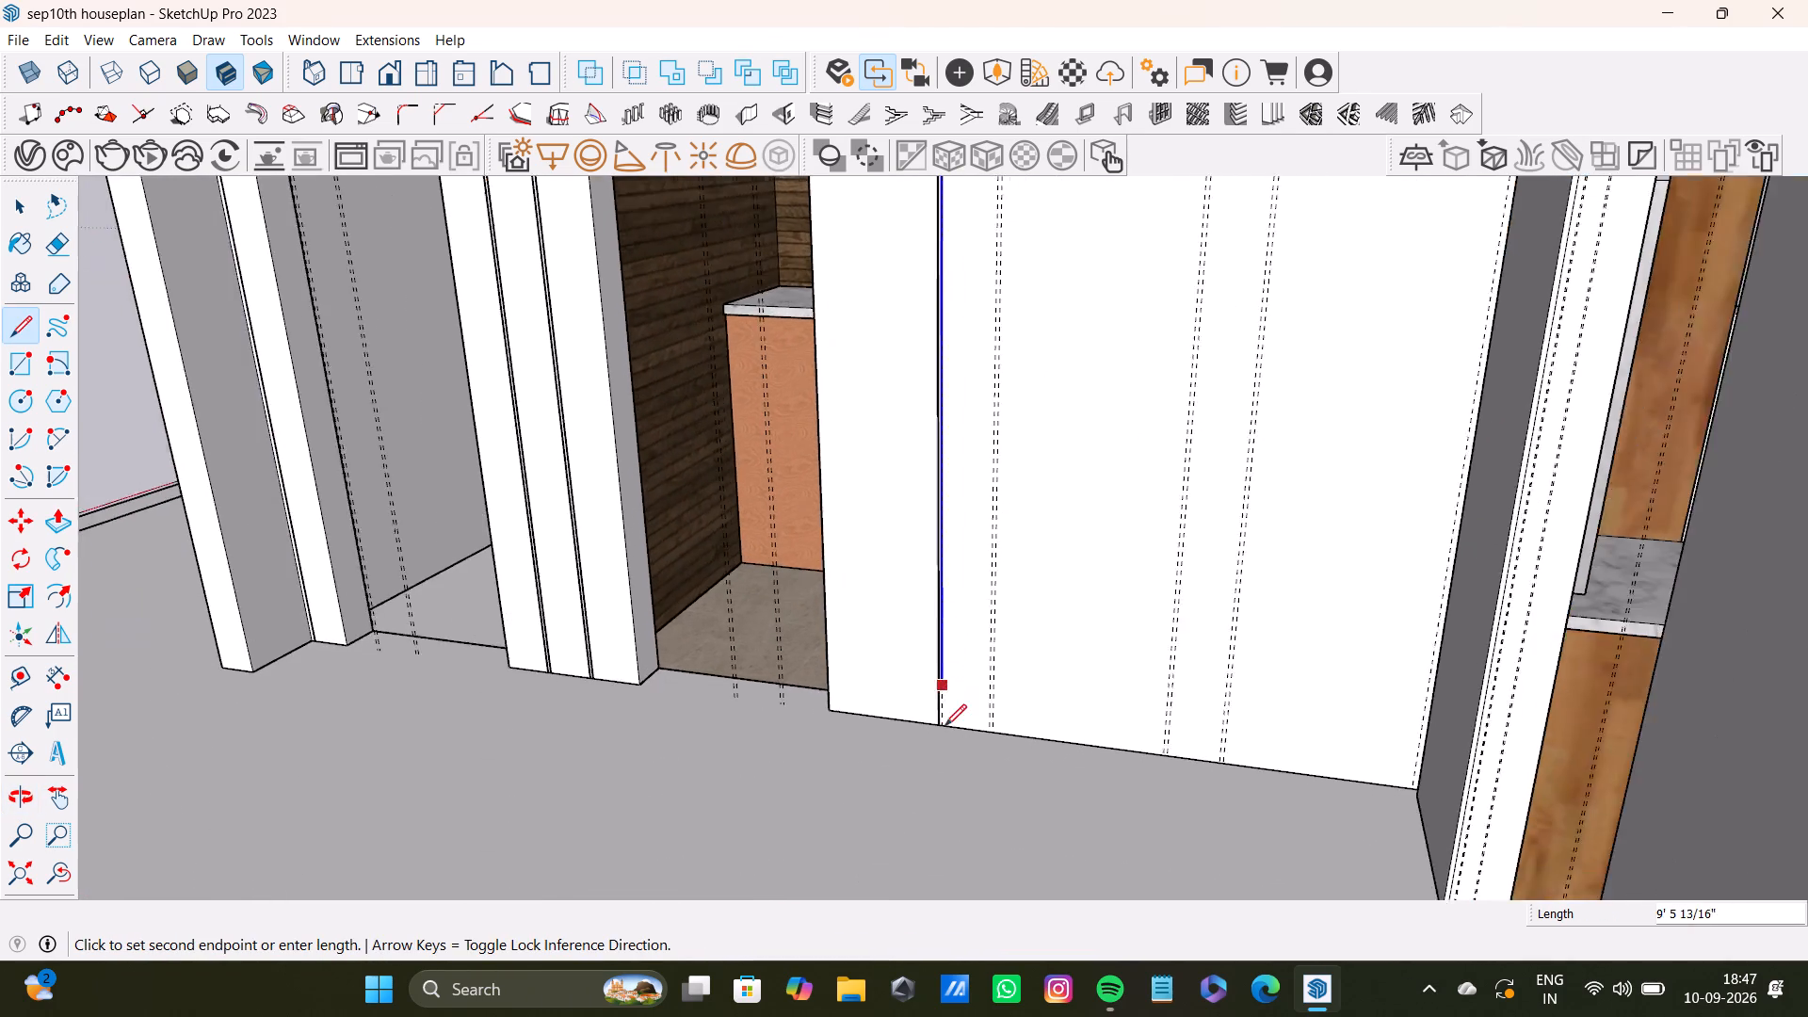
pyautogui.scroll(3, 944, 726)
pyautogui.click(947, 738)
pyautogui.press('space')
# Draw the first edge of the second groove beyond the kitchen doorway, vertically along its guide from the wall's top edge to the floor.
pyautogui.scroll(-7, 903, 638)
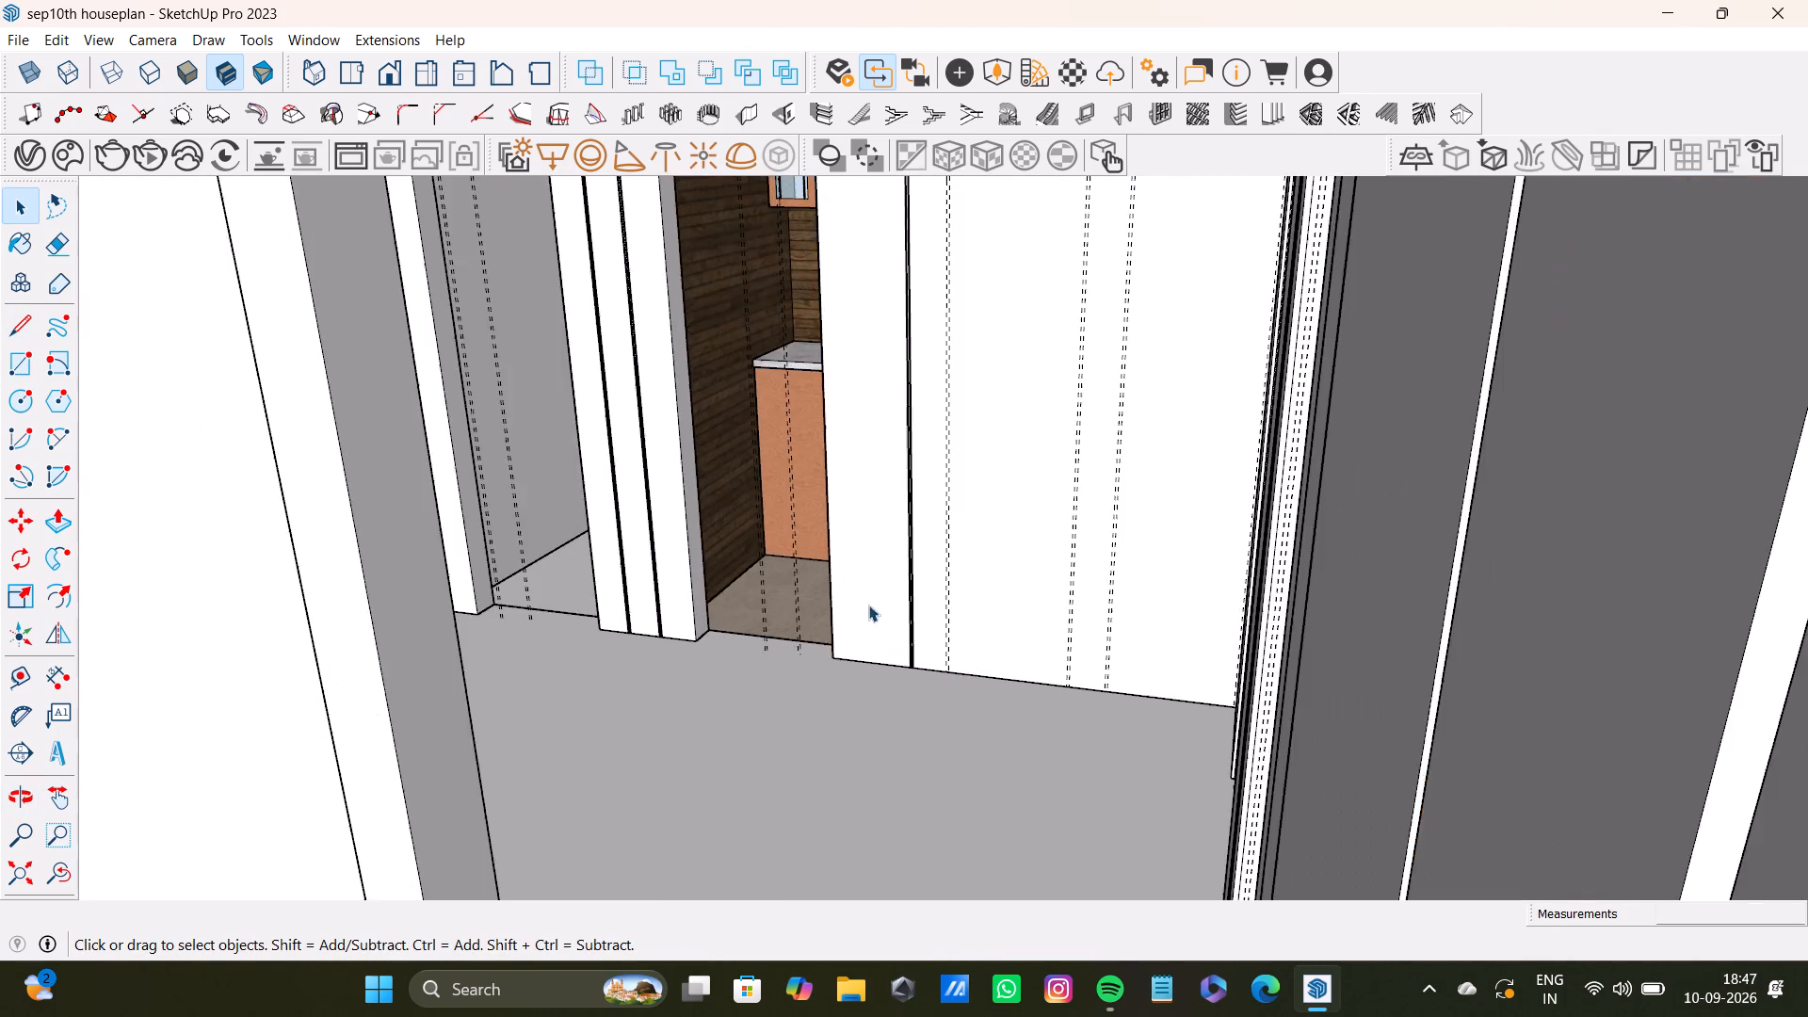
pyautogui.scroll(-5, 868, 605)
pyautogui.click(66, 871)
pyautogui.click(24, 877)
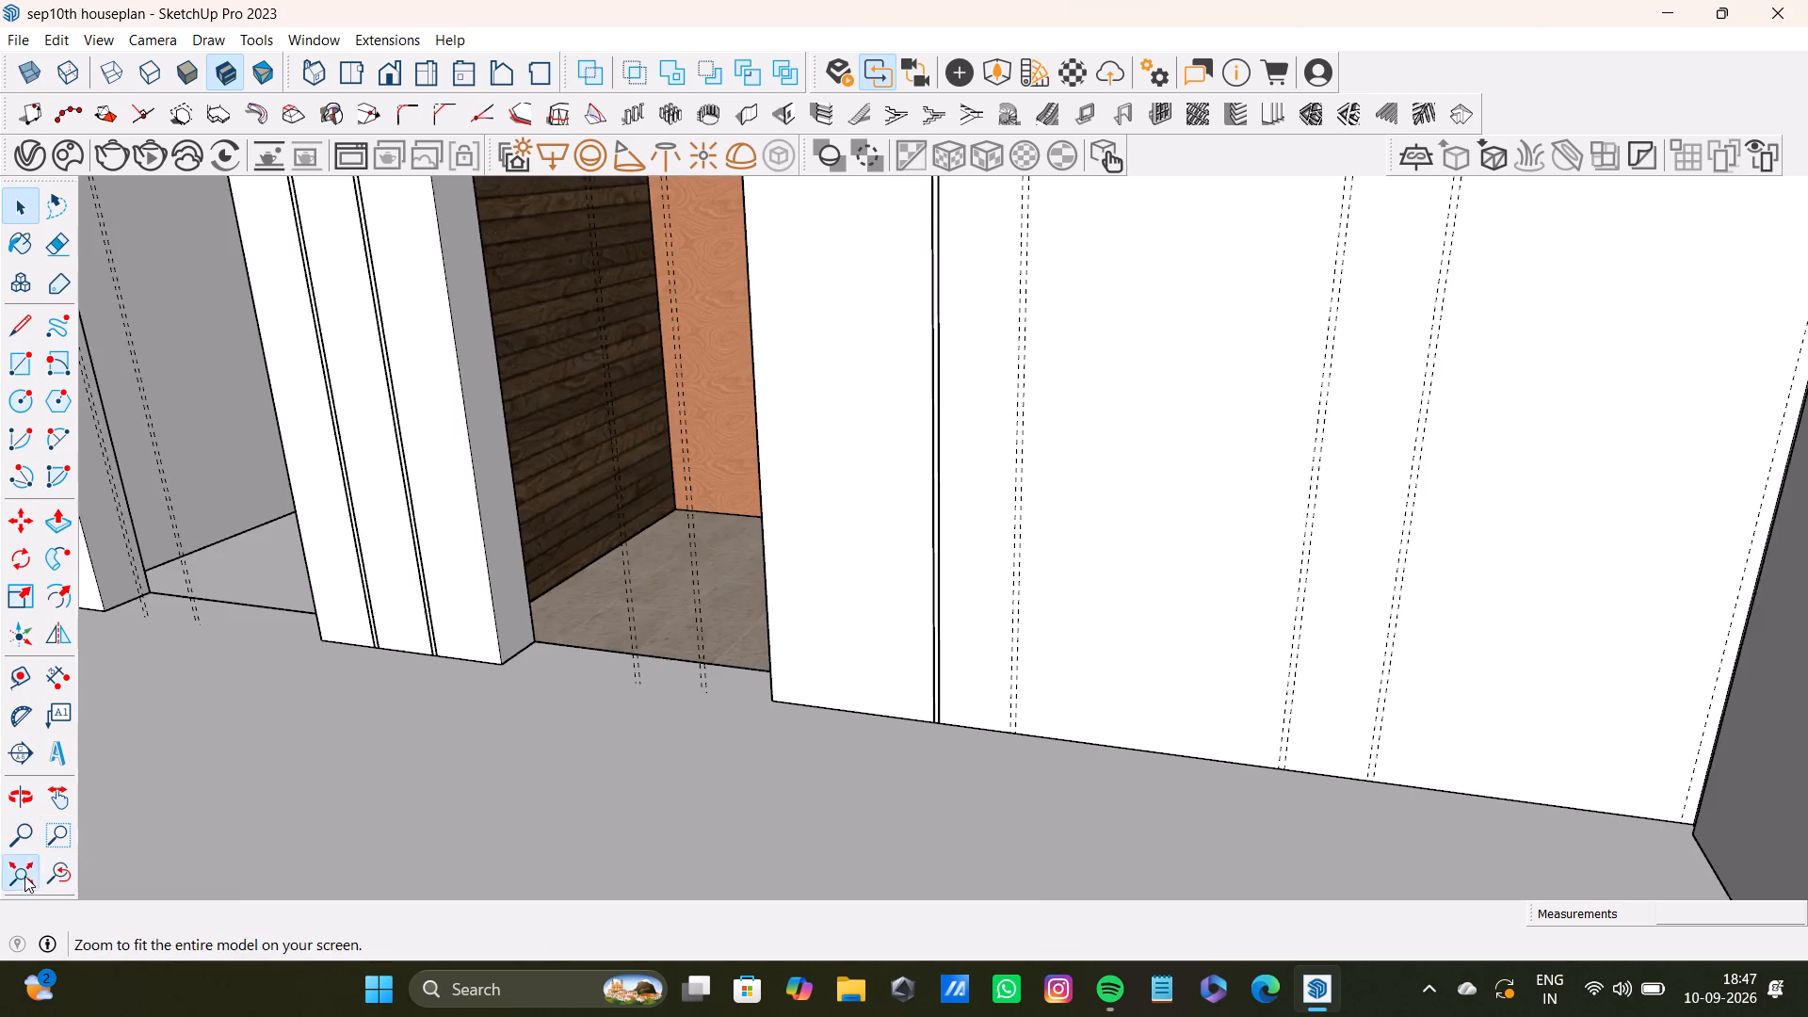
pyautogui.keyDown('shift'); pyautogui.moveTo(797, 532); pyautogui.dragTo(809, 802, button='middle'); pyautogui.keyUp('shift')
pyautogui.scroll(11, 1031, 489)
pyautogui.keyDown('shift'); pyautogui.moveTo(1015, 328); pyautogui.dragTo(1016, 477, button='middle'); pyautogui.keyUp('shift')
pyautogui.scroll(3, 996, 464)
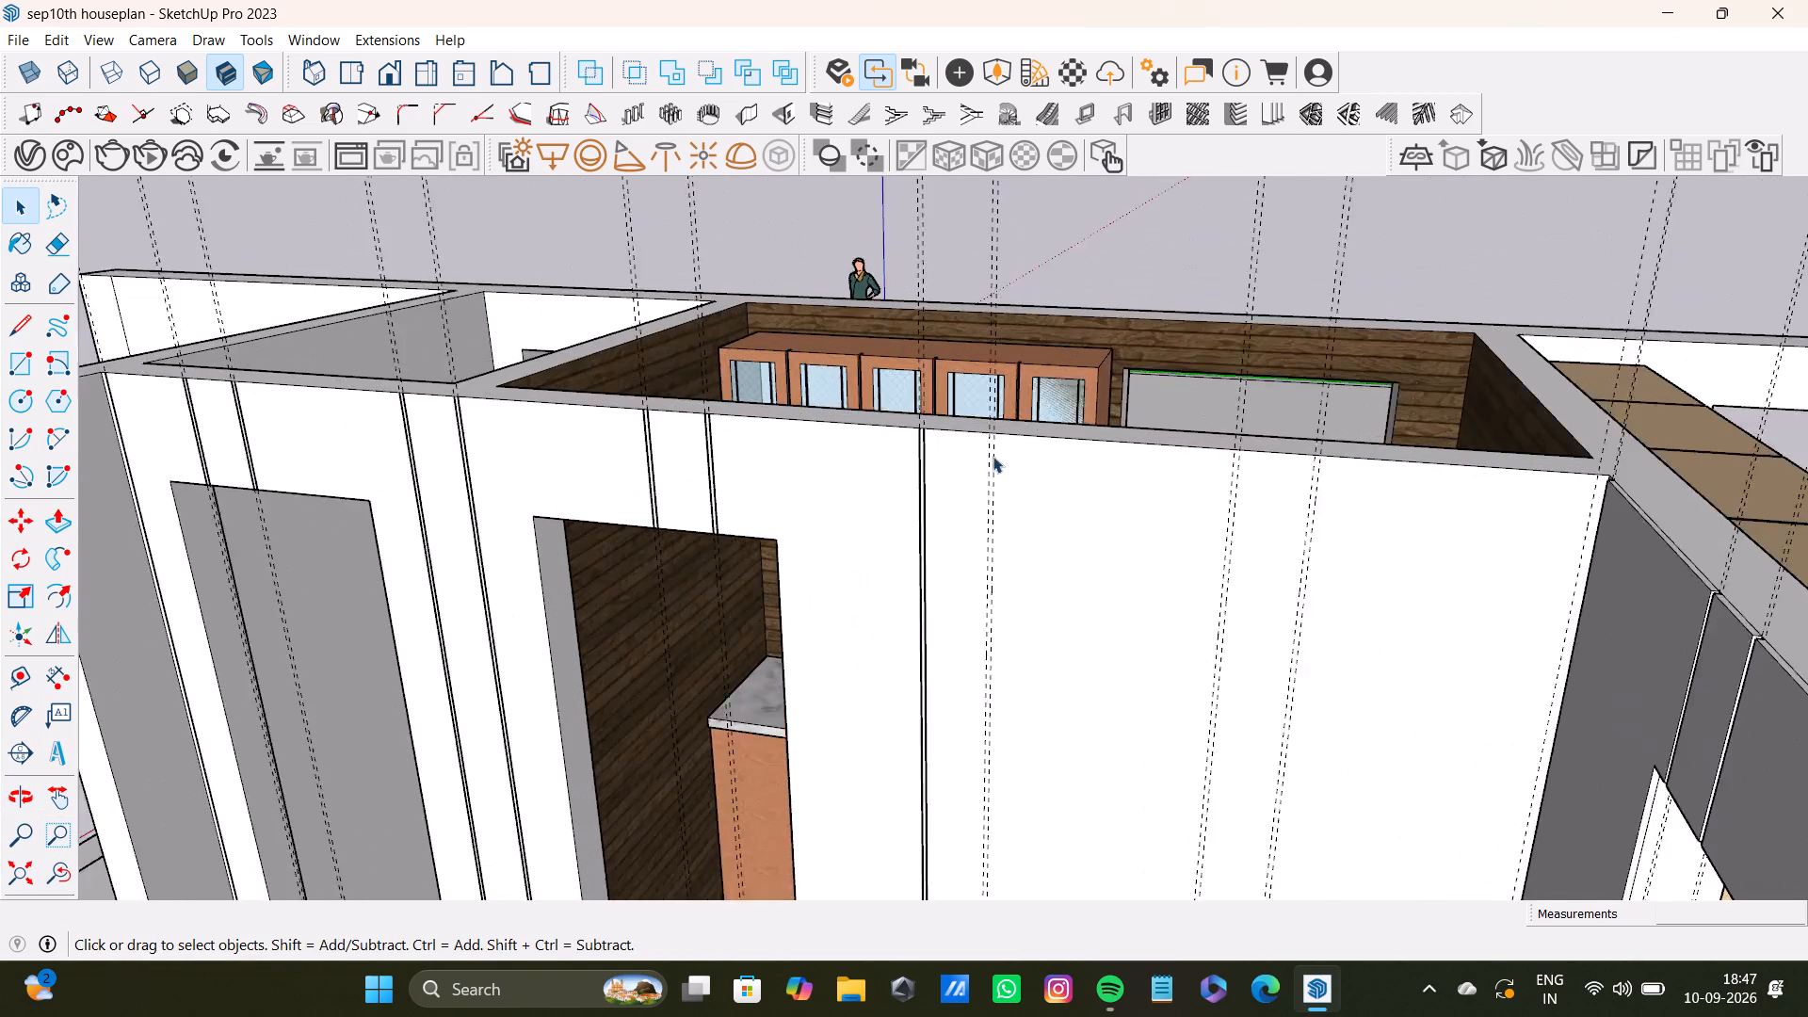
pyautogui.scroll(4, 993, 456)
pyautogui.press('l')
pyautogui.scroll(8, 985, 462)
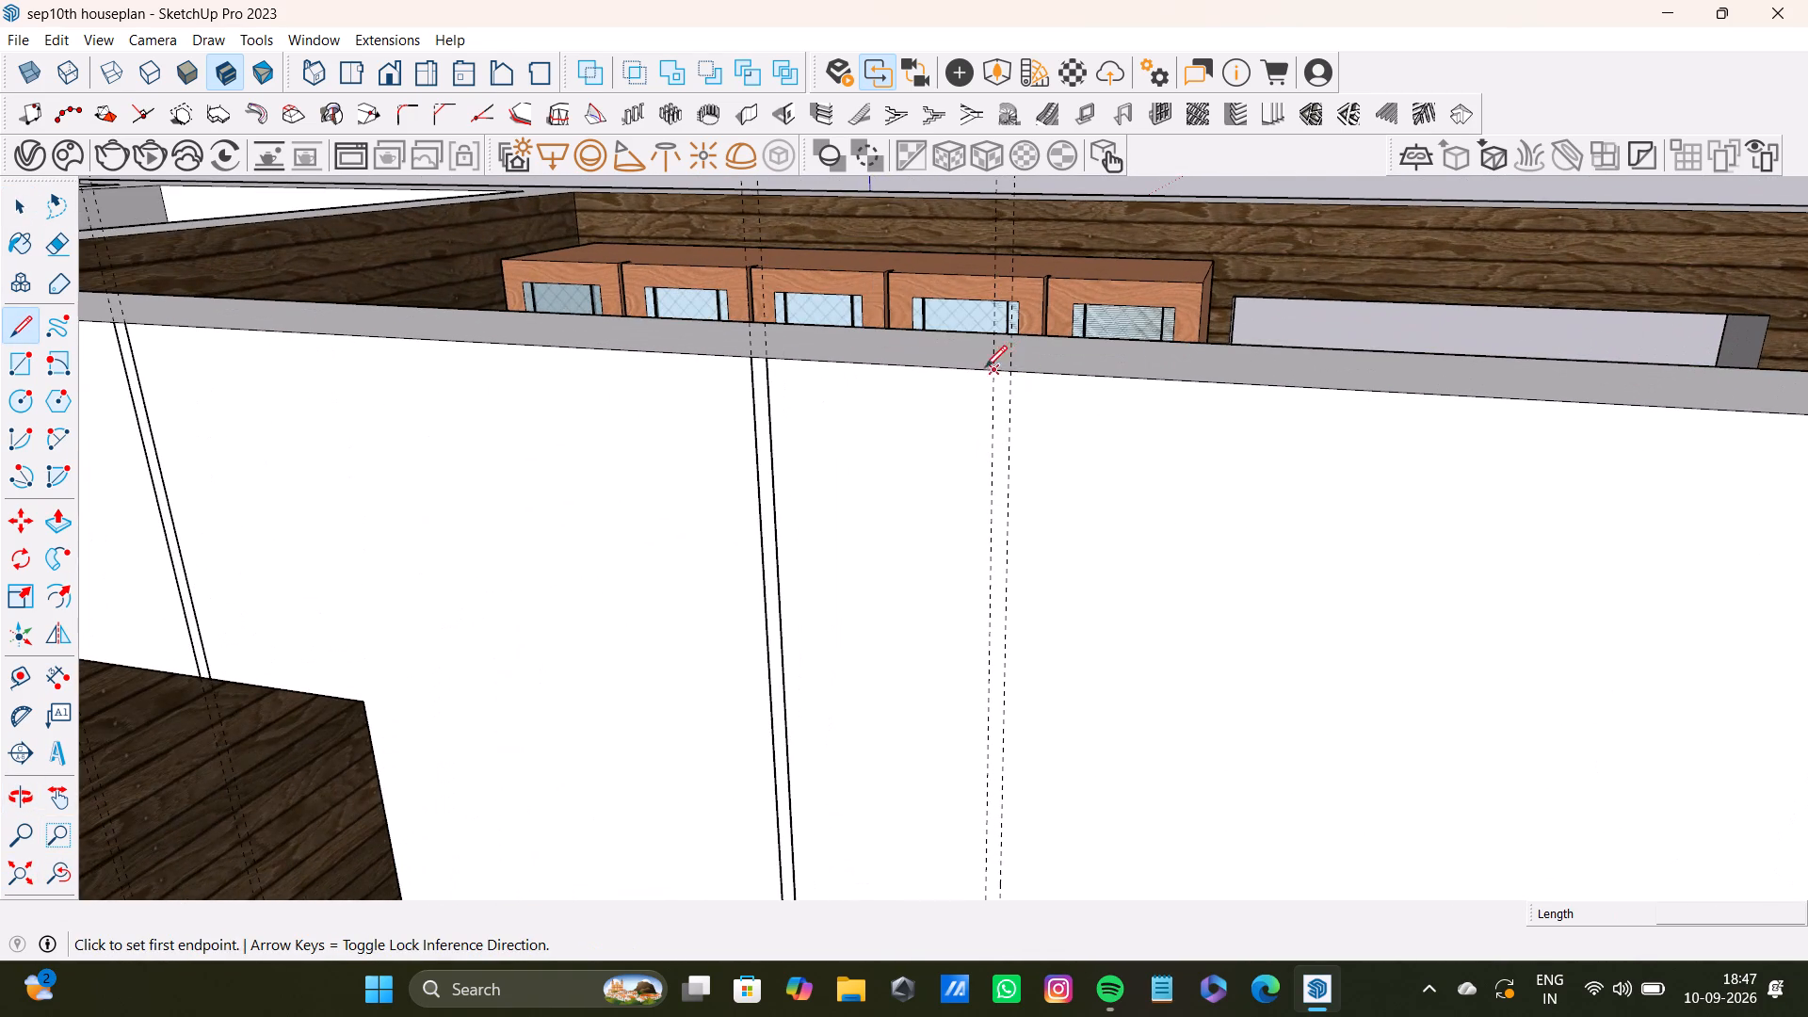
pyautogui.click(993, 368)
pyautogui.scroll(-5, 1012, 612)
pyautogui.keyDown('shift'); pyautogui.moveTo(993, 648); pyautogui.dragTo(995, 365, button='middle'); pyautogui.keyUp('shift')
pyautogui.scroll(-3, 989, 619)
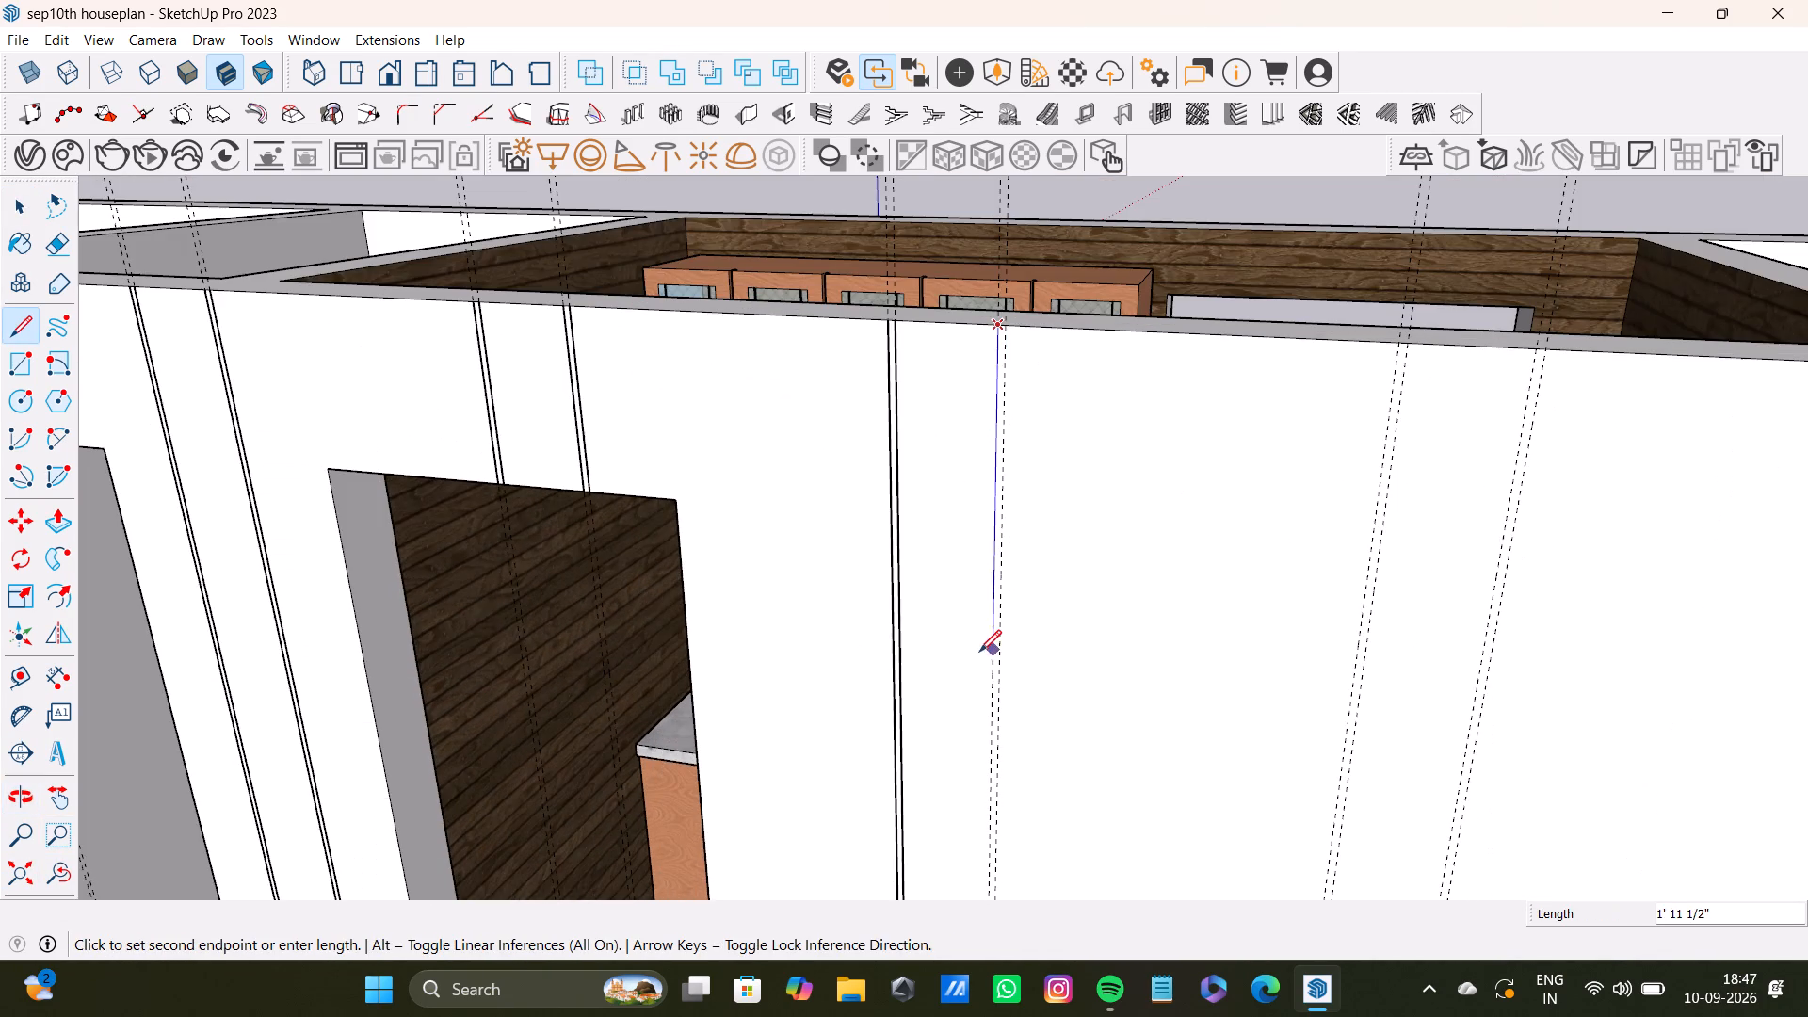
pyautogui.press('Up')
pyautogui.scroll(-4, 983, 675)
pyautogui.moveTo(992, 711); pyautogui.dragTo(1002, 335, button='middle')
pyautogui.scroll(-1, 993, 694)
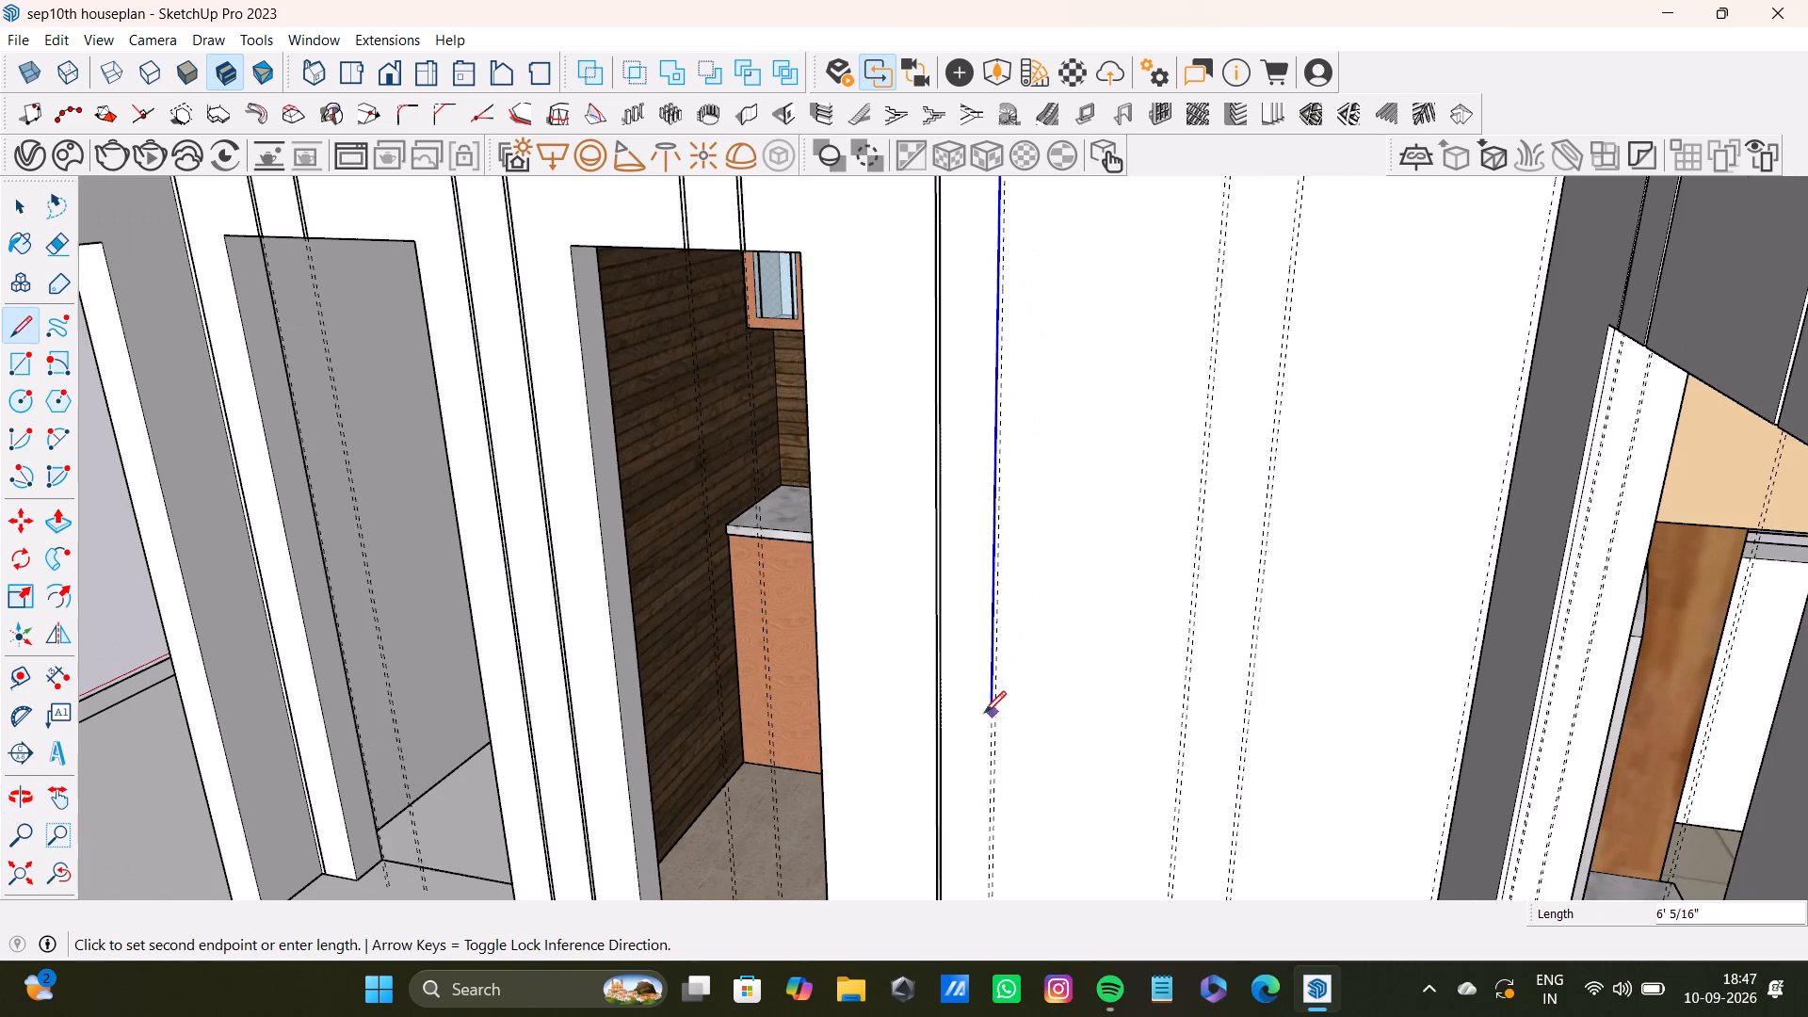
pyautogui.keyDown('shift'); pyautogui.moveTo(989, 718); pyautogui.dragTo(1008, 360, button='middle'); pyautogui.keyUp('shift')
pyautogui.click(996, 695)
pyautogui.press('space')
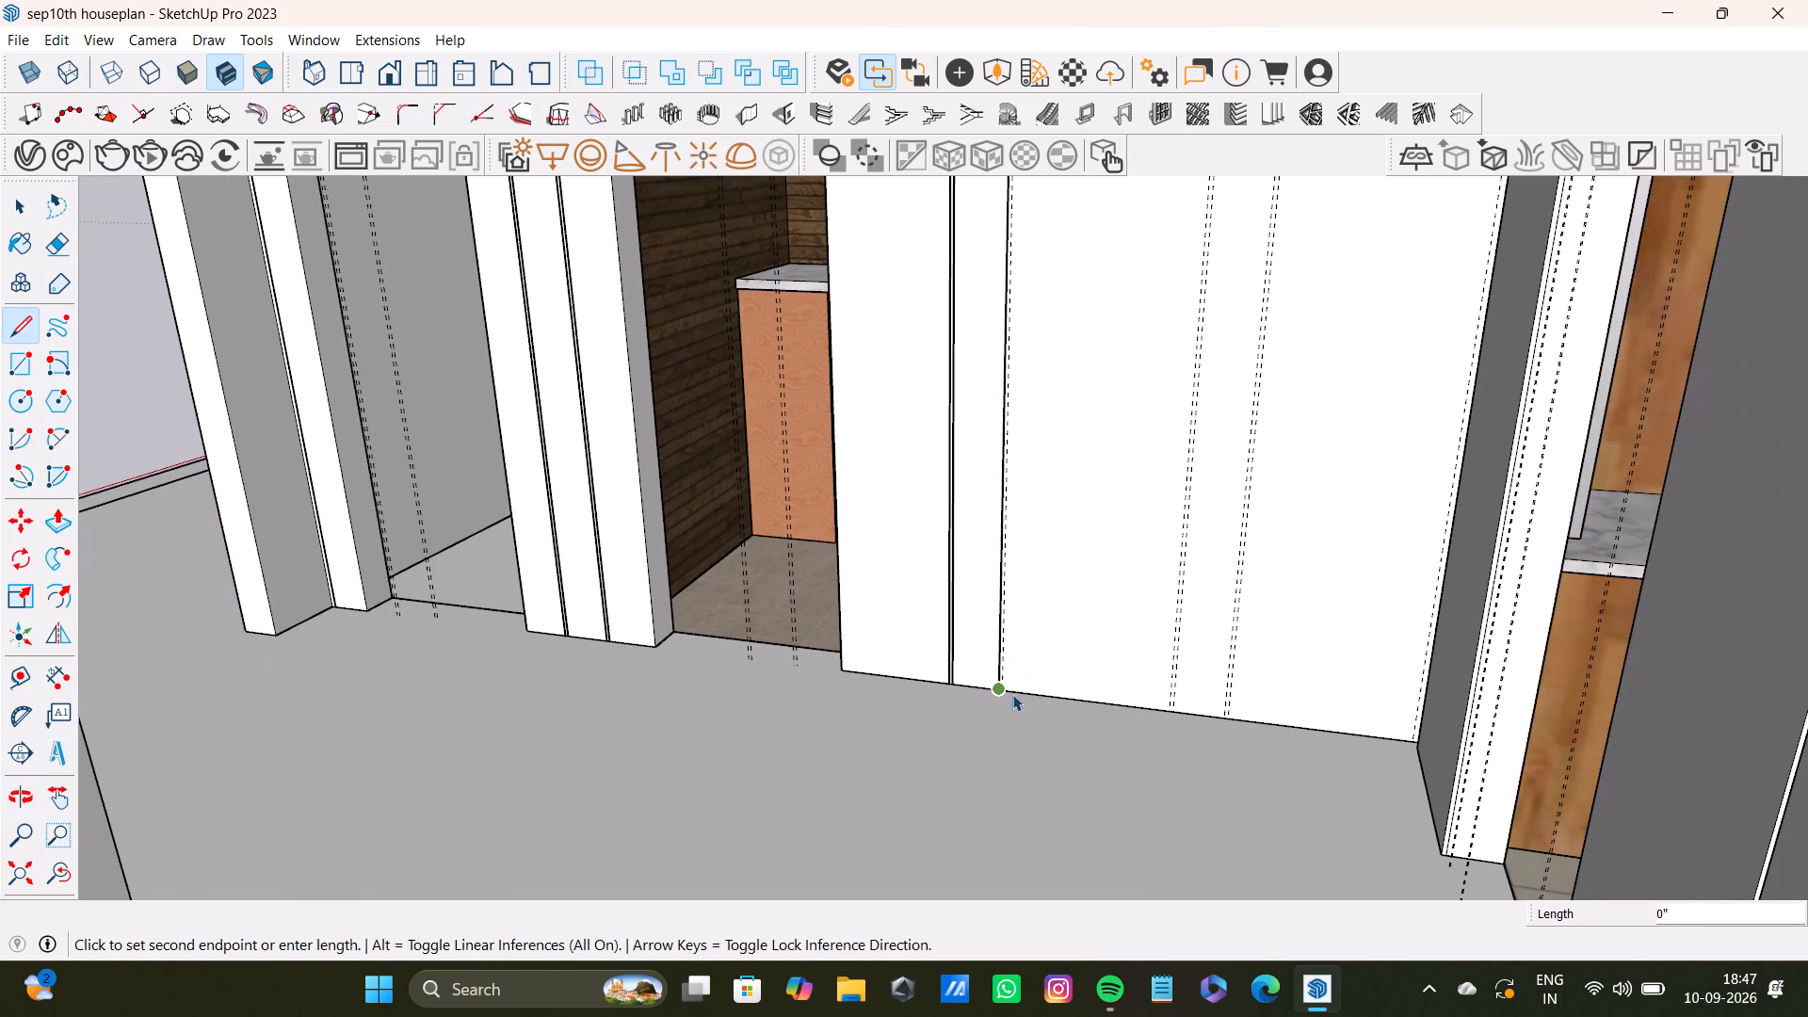
# Draw the second edge of that groove along the adjacent guide, from the wall's top edge down to the floor.
pyautogui.scroll(-2, 990, 625)
pyautogui.keyDown('shift'); pyautogui.moveTo(983, 562); pyautogui.dragTo(1010, 910, button='middle'); pyautogui.keyUp('shift')
pyautogui.scroll(-2, 912, 460)
pyautogui.scroll(9, 972, 405)
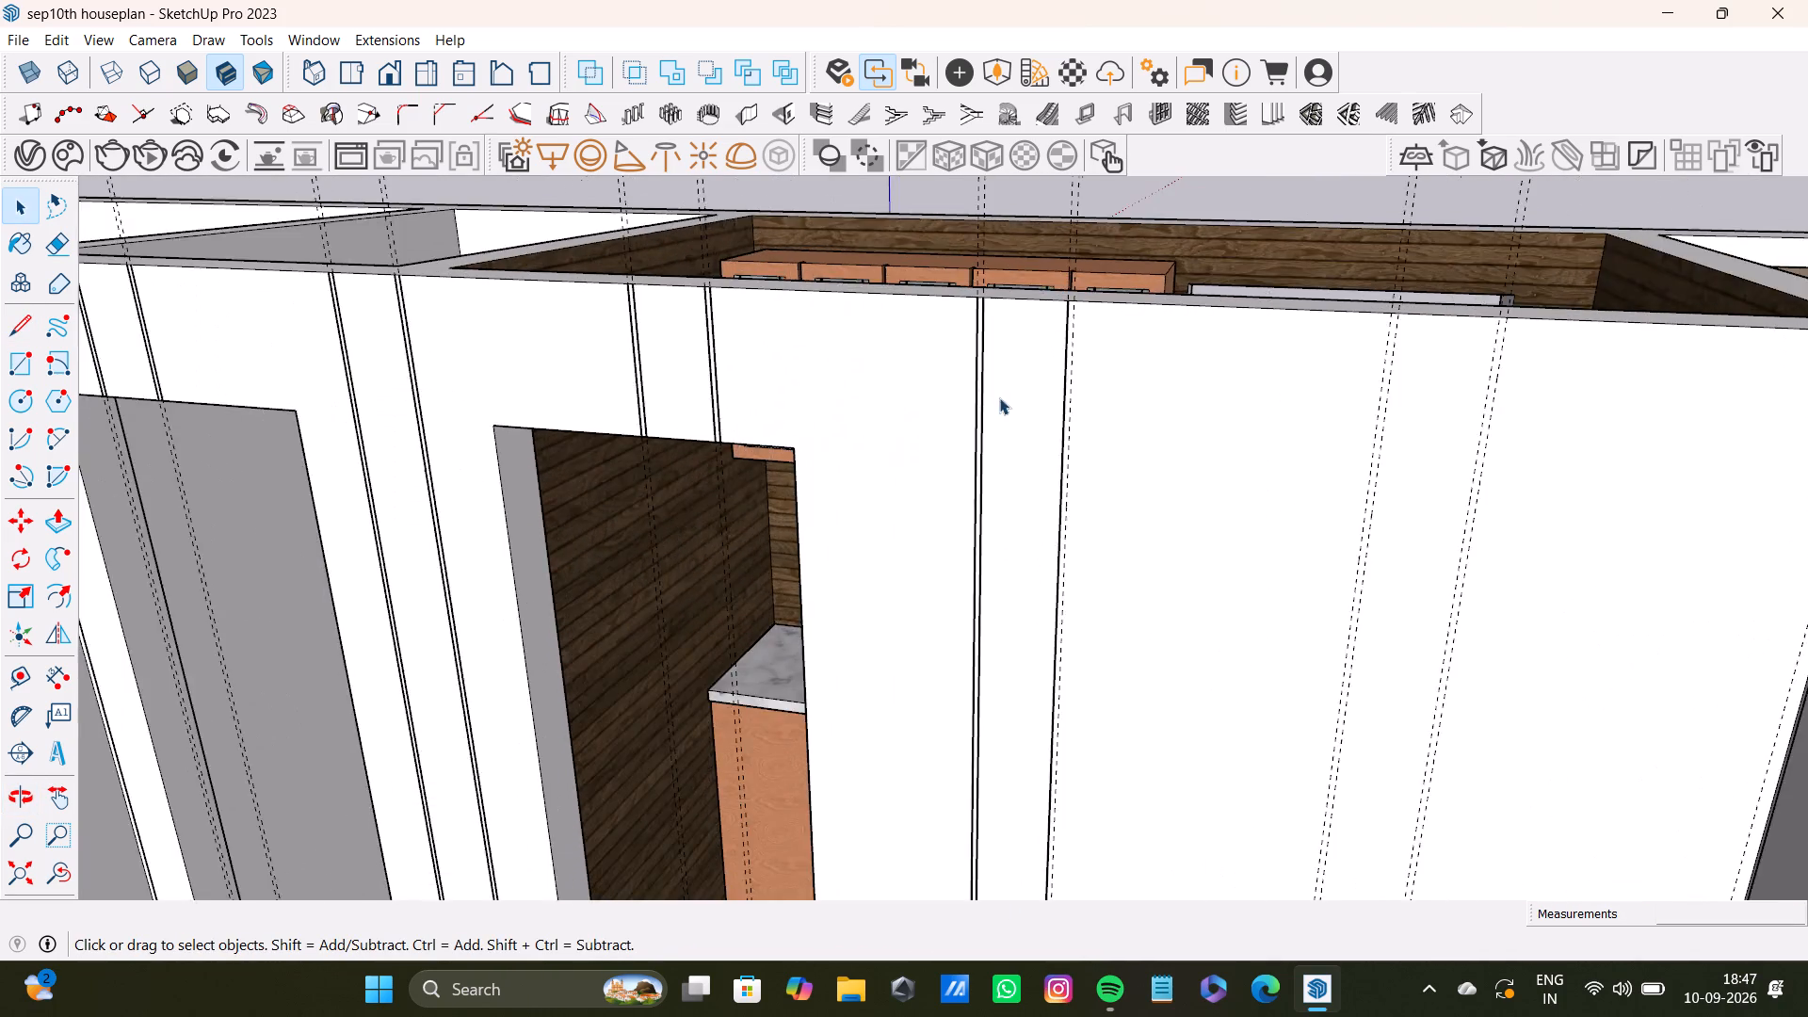
pyautogui.scroll(3, 999, 397)
pyautogui.press('l')
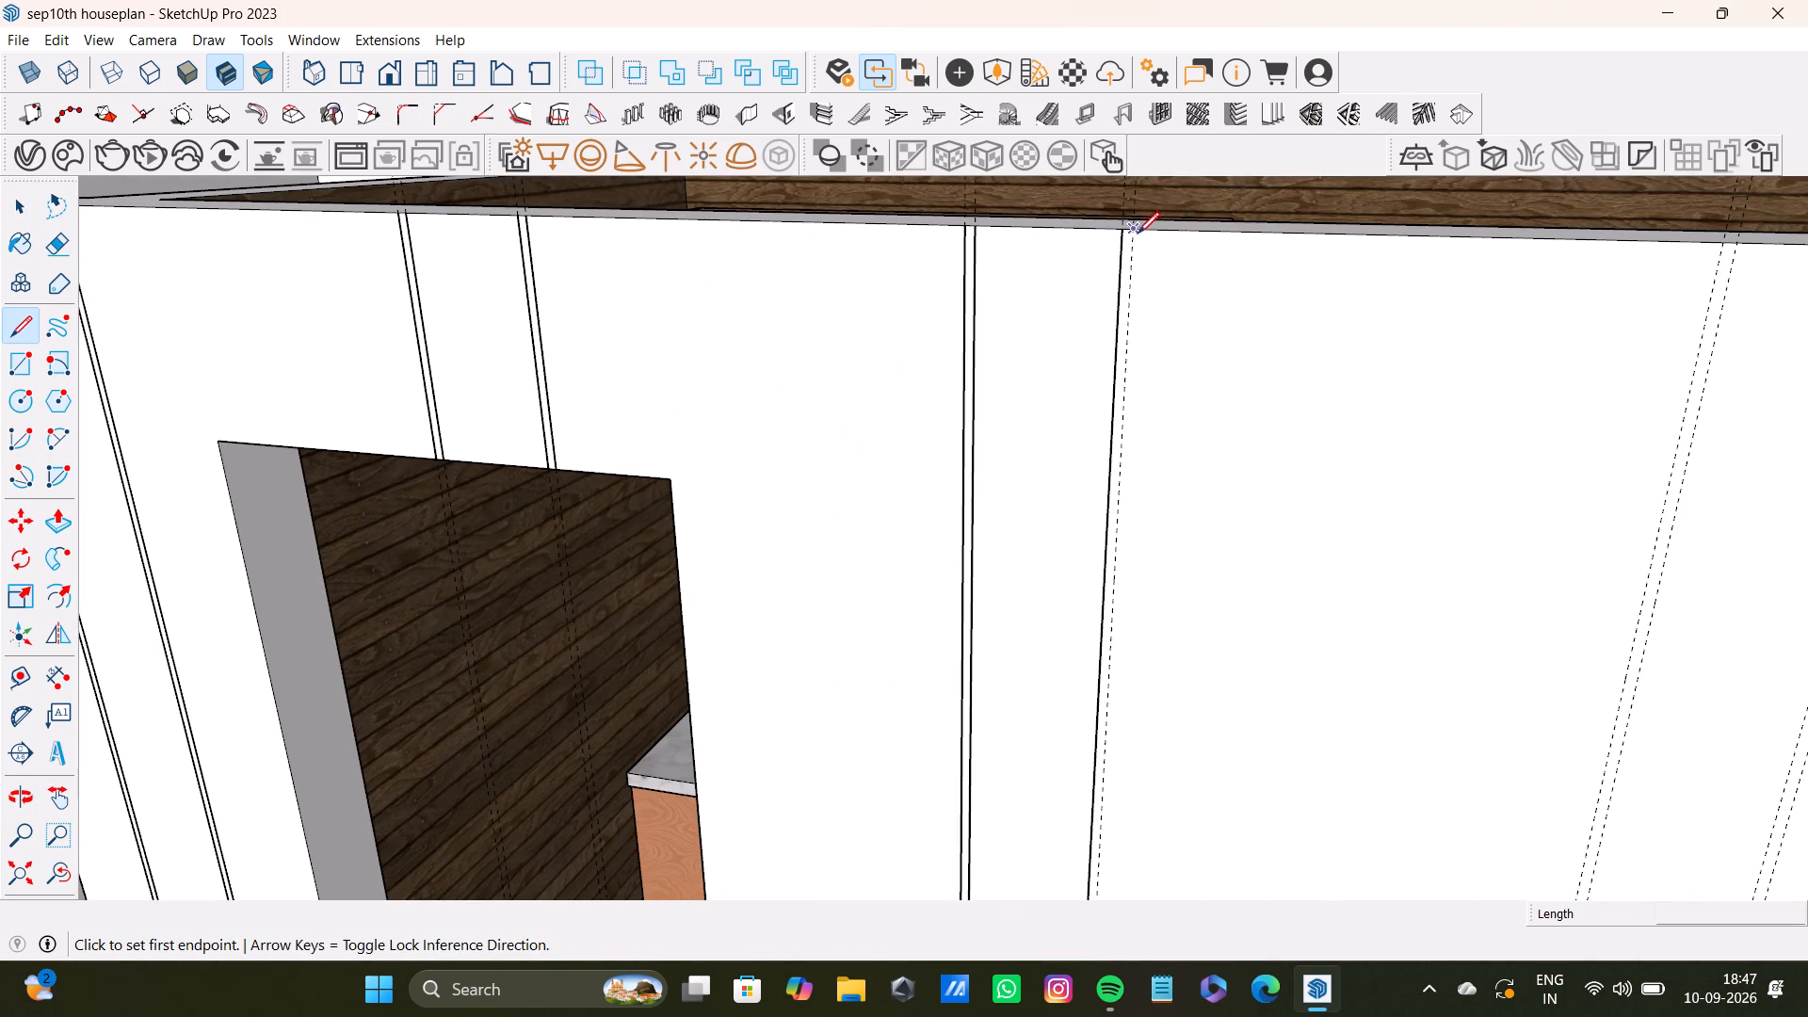
pyautogui.click(1138, 232)
pyautogui.scroll(-3, 1104, 484)
pyautogui.keyDown('shift'); pyautogui.moveTo(1150, 626); pyautogui.dragTo(1108, 245, button='middle'); pyautogui.keyUp('shift')
pyautogui.scroll(-3, 1091, 501)
pyautogui.scroll(3, 1075, 653)
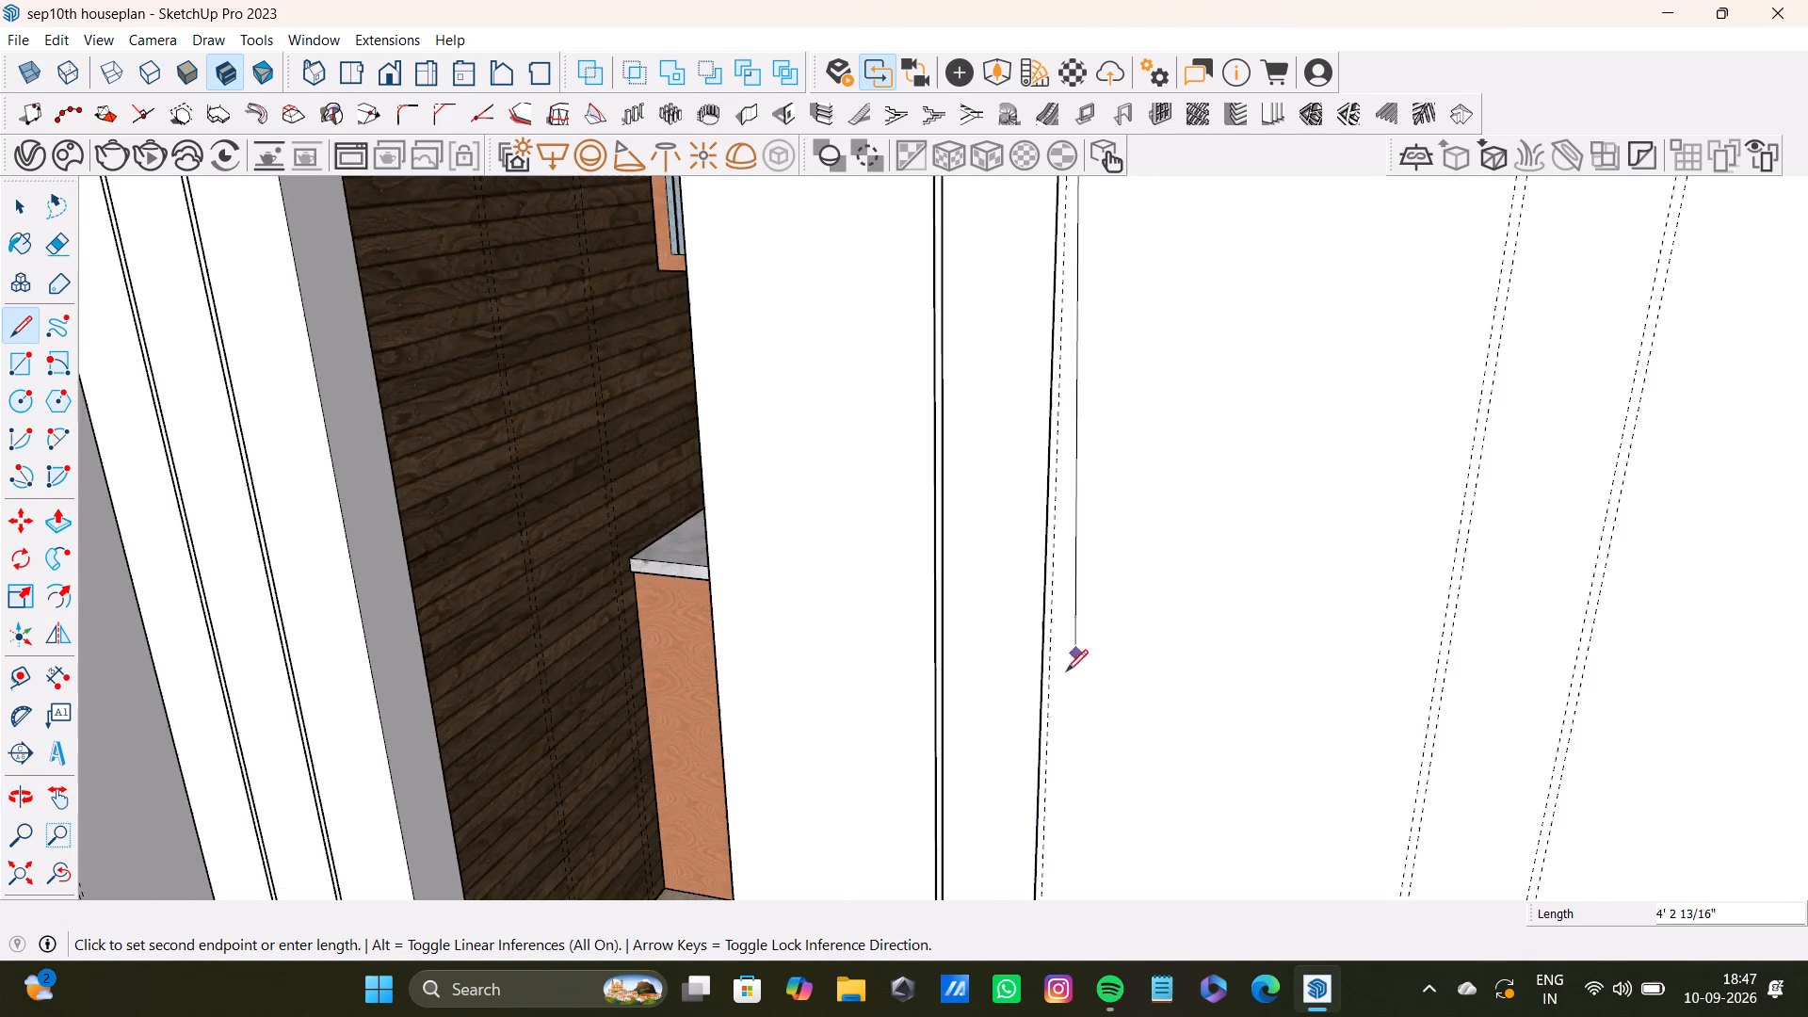
pyautogui.scroll(7, 1066, 671)
pyautogui.scroll(-4, 1041, 764)
pyautogui.keyDown('shift'); pyautogui.moveTo(1039, 783); pyautogui.dragTo(1039, 399, button='middle'); pyautogui.keyUp('shift')
pyautogui.scroll(-3, 1011, 490)
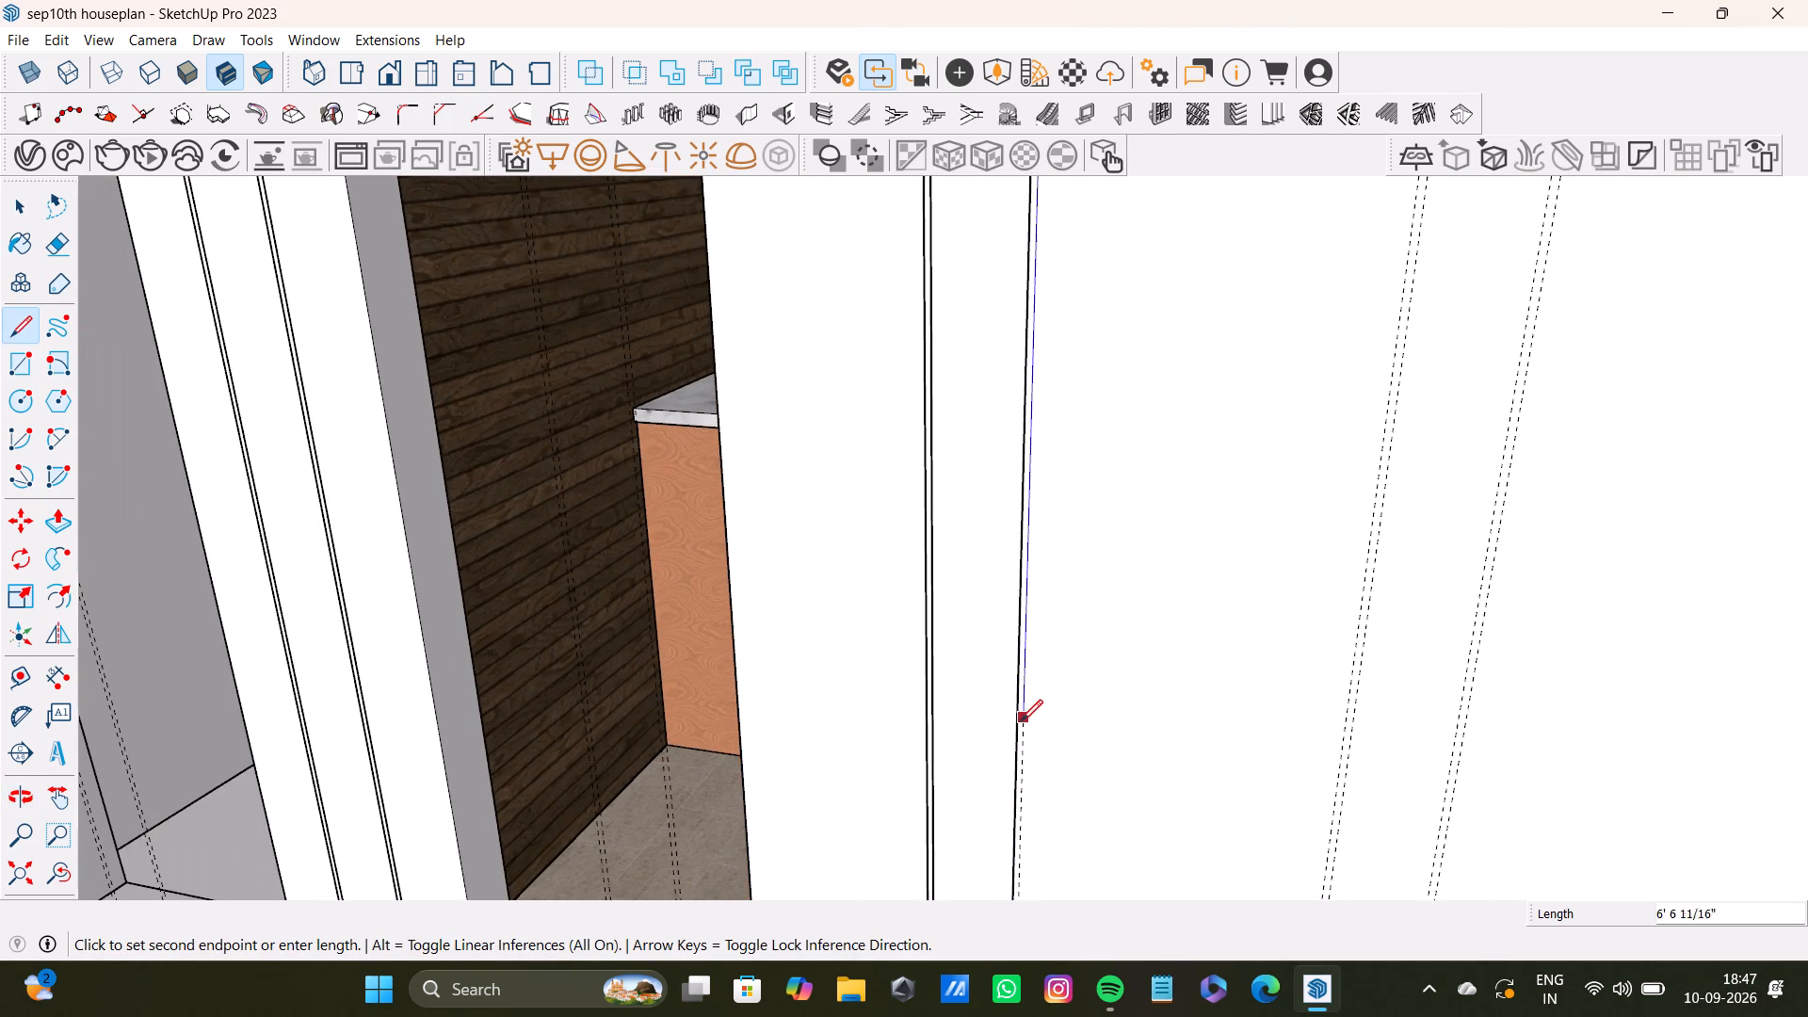
pyautogui.scroll(-2, 1020, 744)
pyautogui.moveTo(1029, 793); pyautogui.dragTo(1028, 522, button='middle')
pyautogui.scroll(2, 1006, 759)
pyautogui.moveTo(1016, 780); pyautogui.dragTo(1014, 609, button='middle')
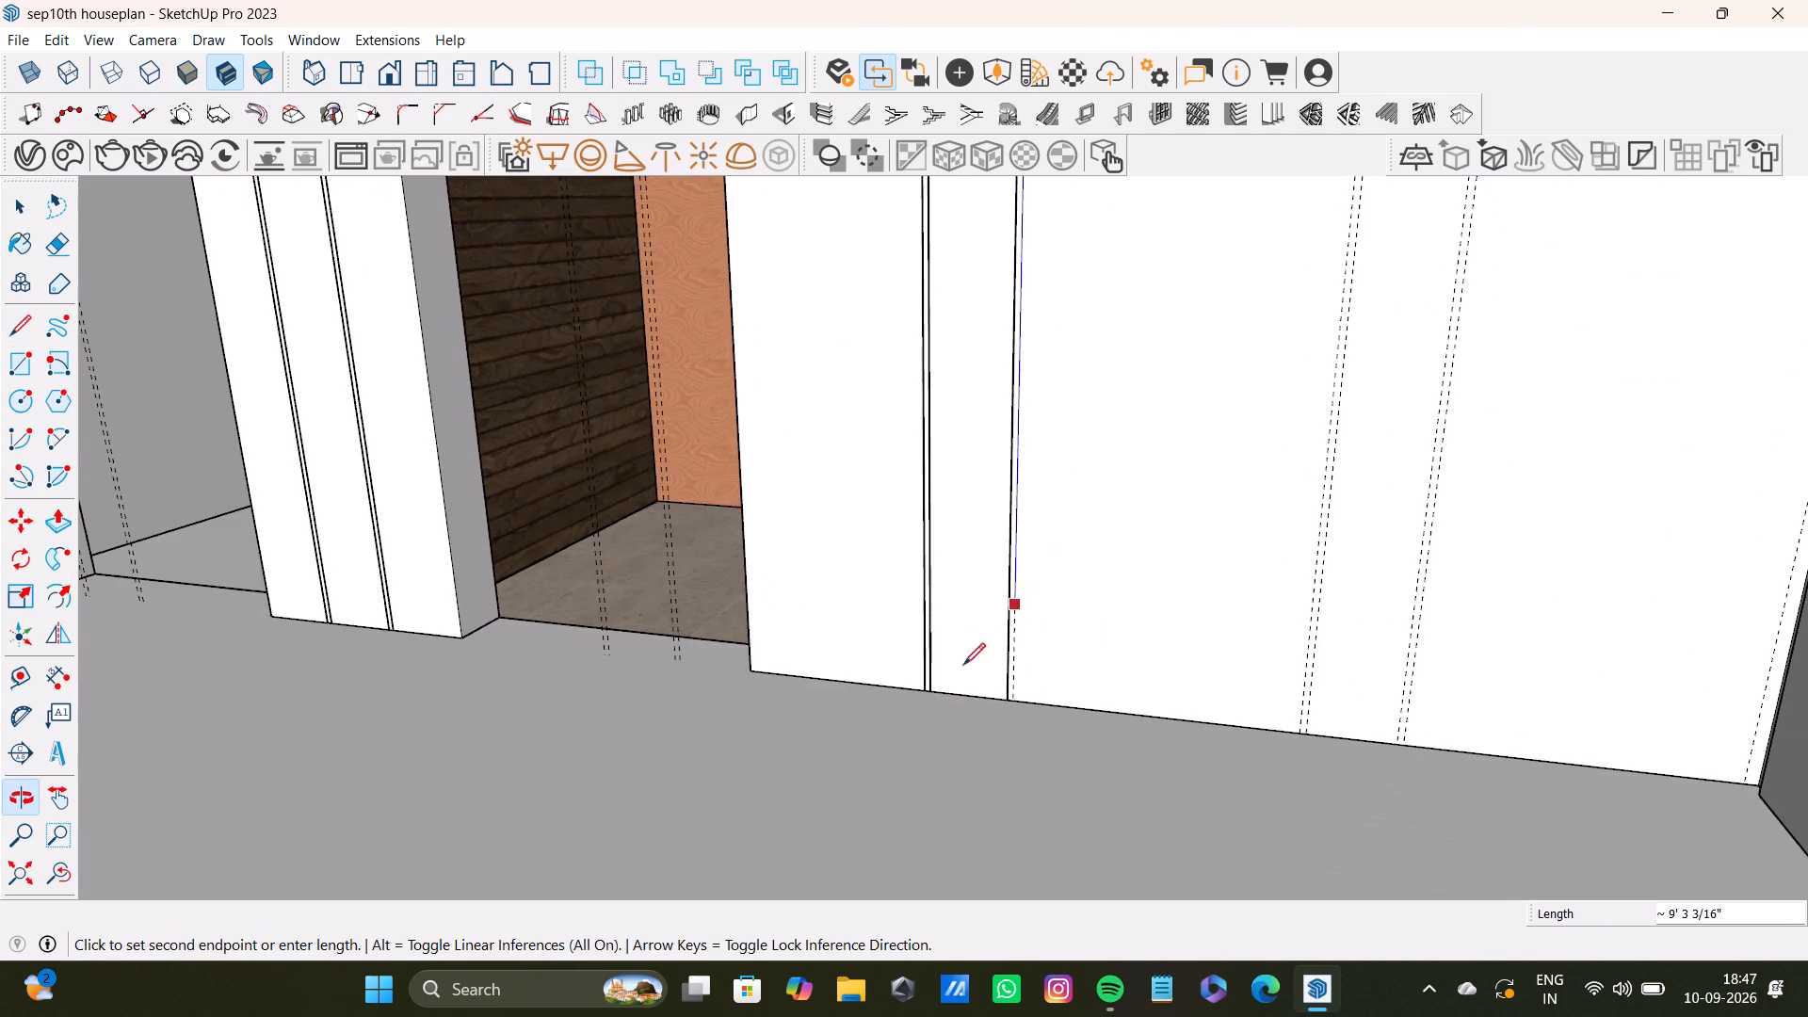
pyautogui.scroll(13, 962, 711)
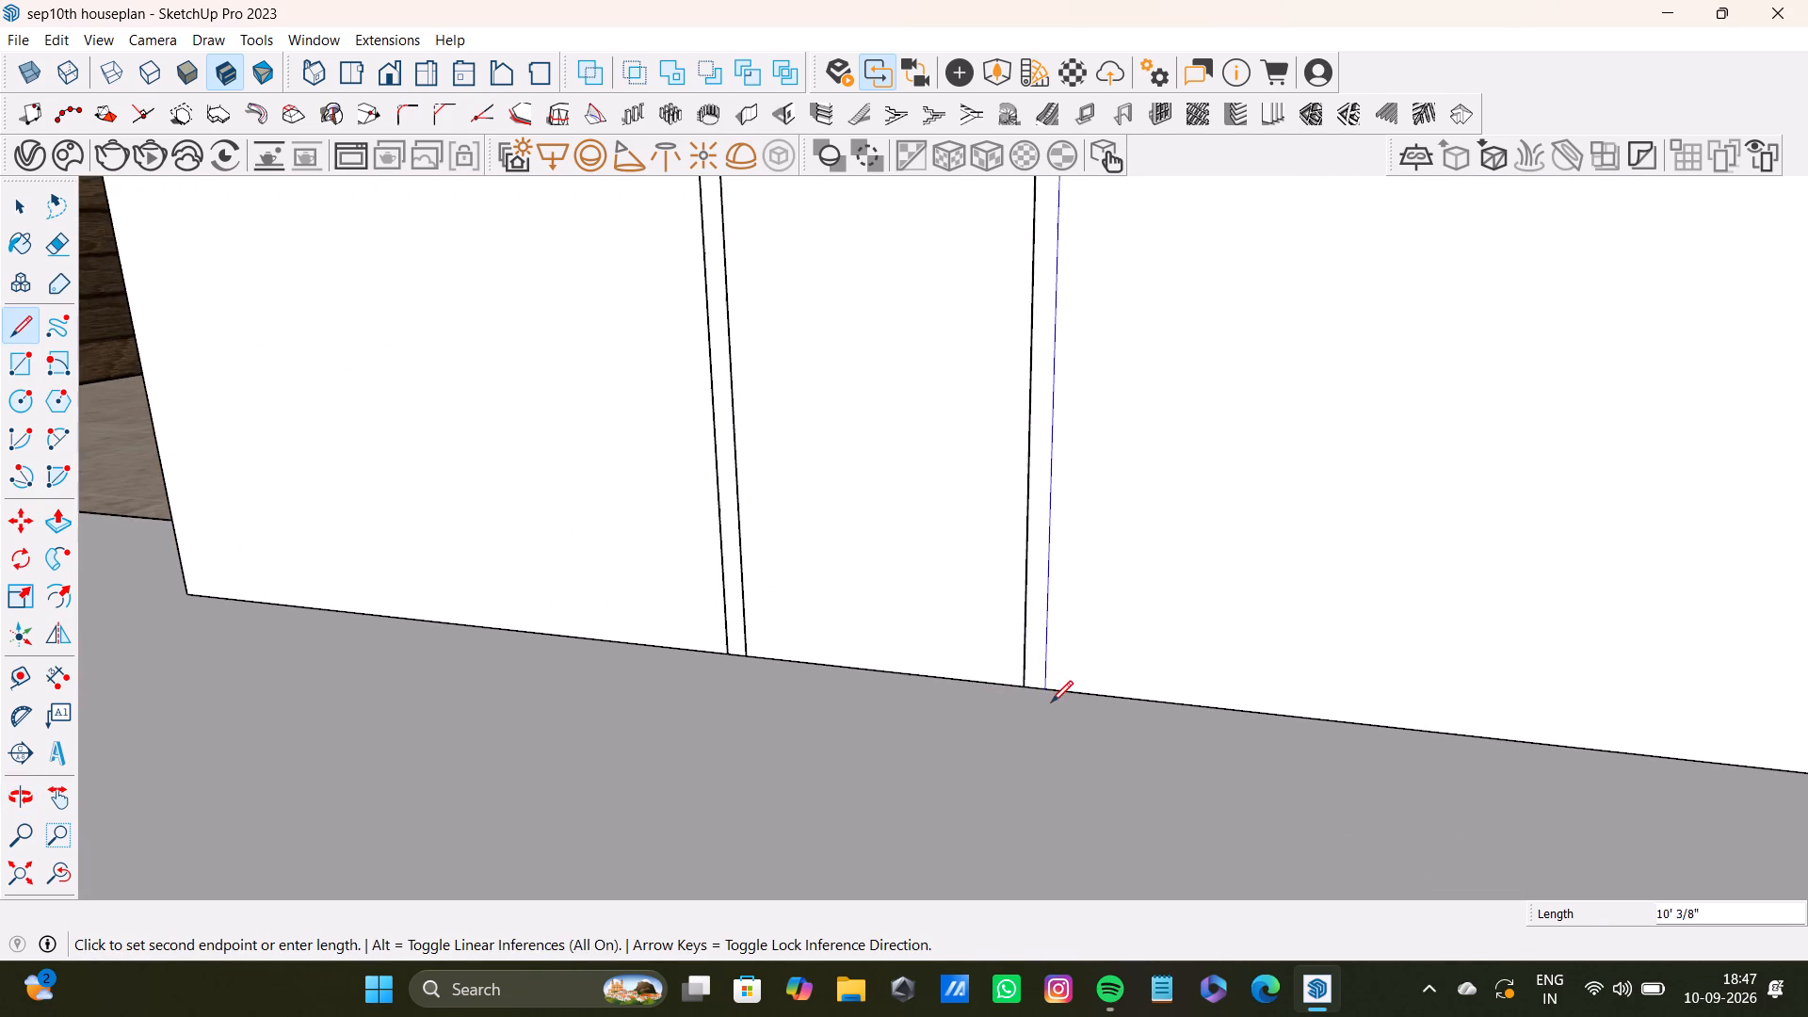
pyautogui.click(1044, 686)
pyautogui.scroll(-14, 1027, 681)
pyautogui.press('space')
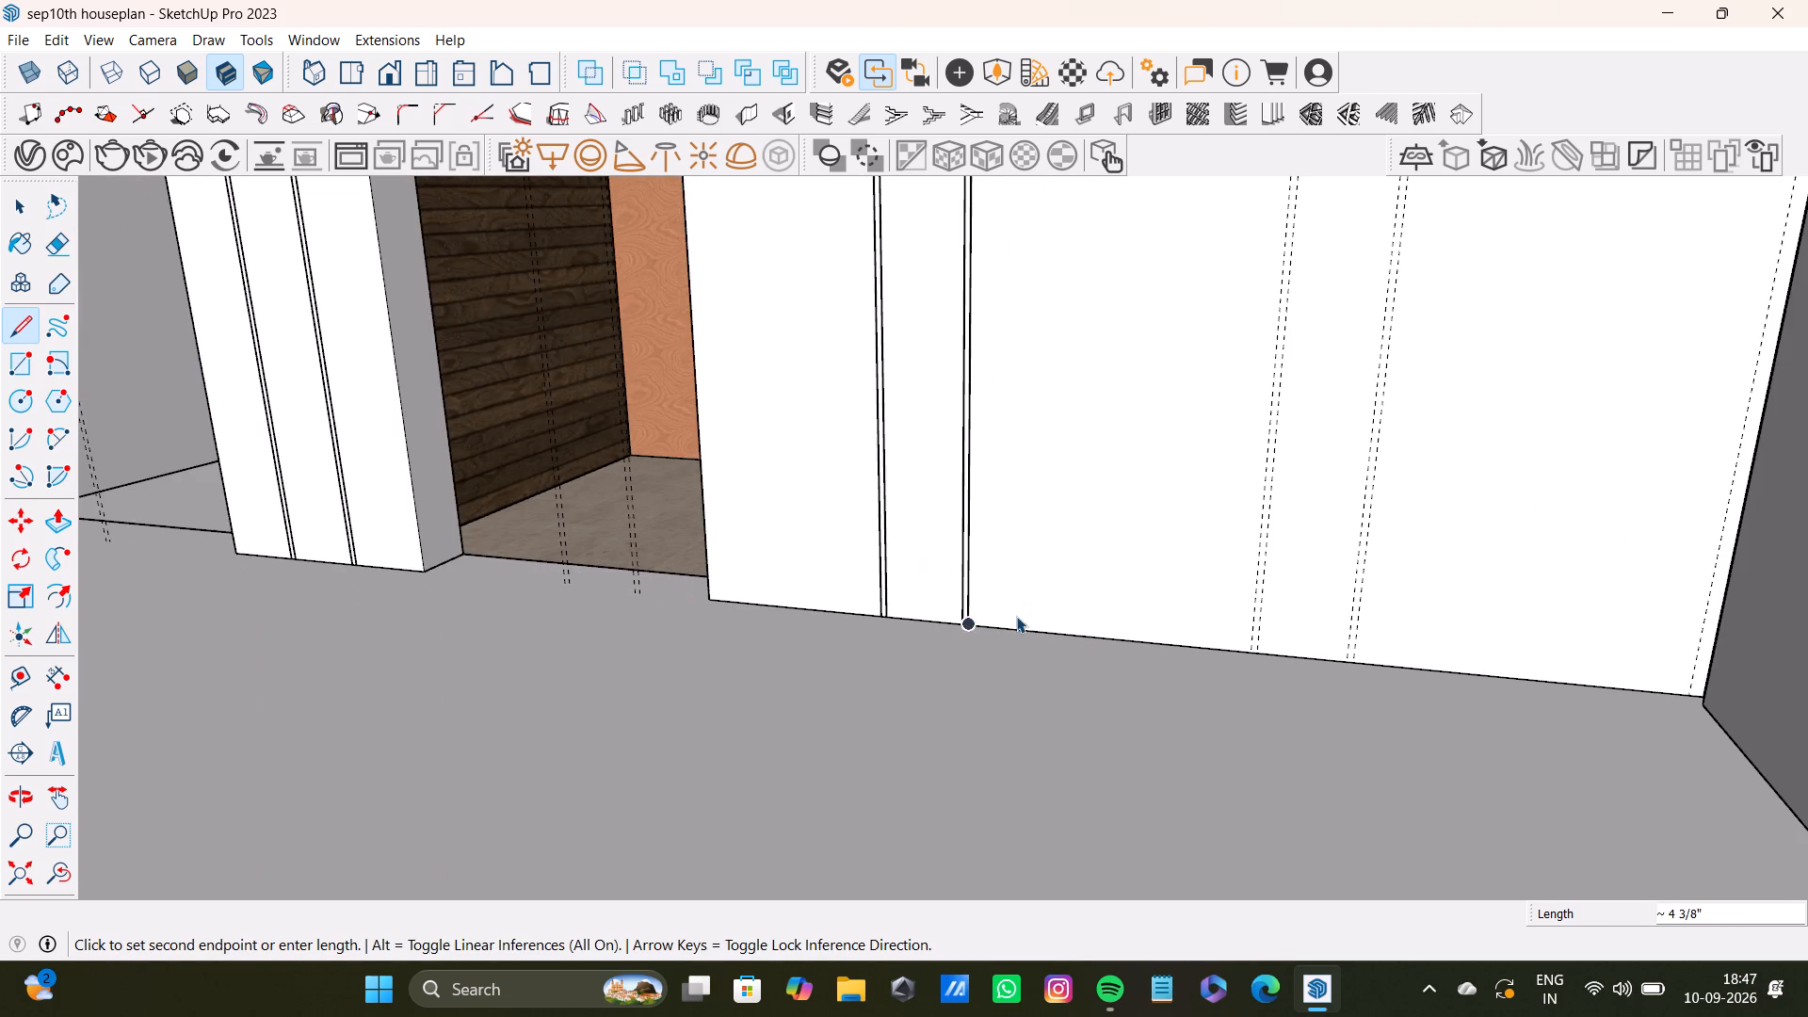
# Draw the first edge of the third groove beyond the kitchen doorway, vertically along its guide from the wall's top edge to the floor.
pyautogui.scroll(-10, 1012, 570)
pyautogui.keyDown('shift'); pyautogui.moveTo(944, 400); pyautogui.dragTo(987, 716, button='middle'); pyautogui.keyUp('shift')
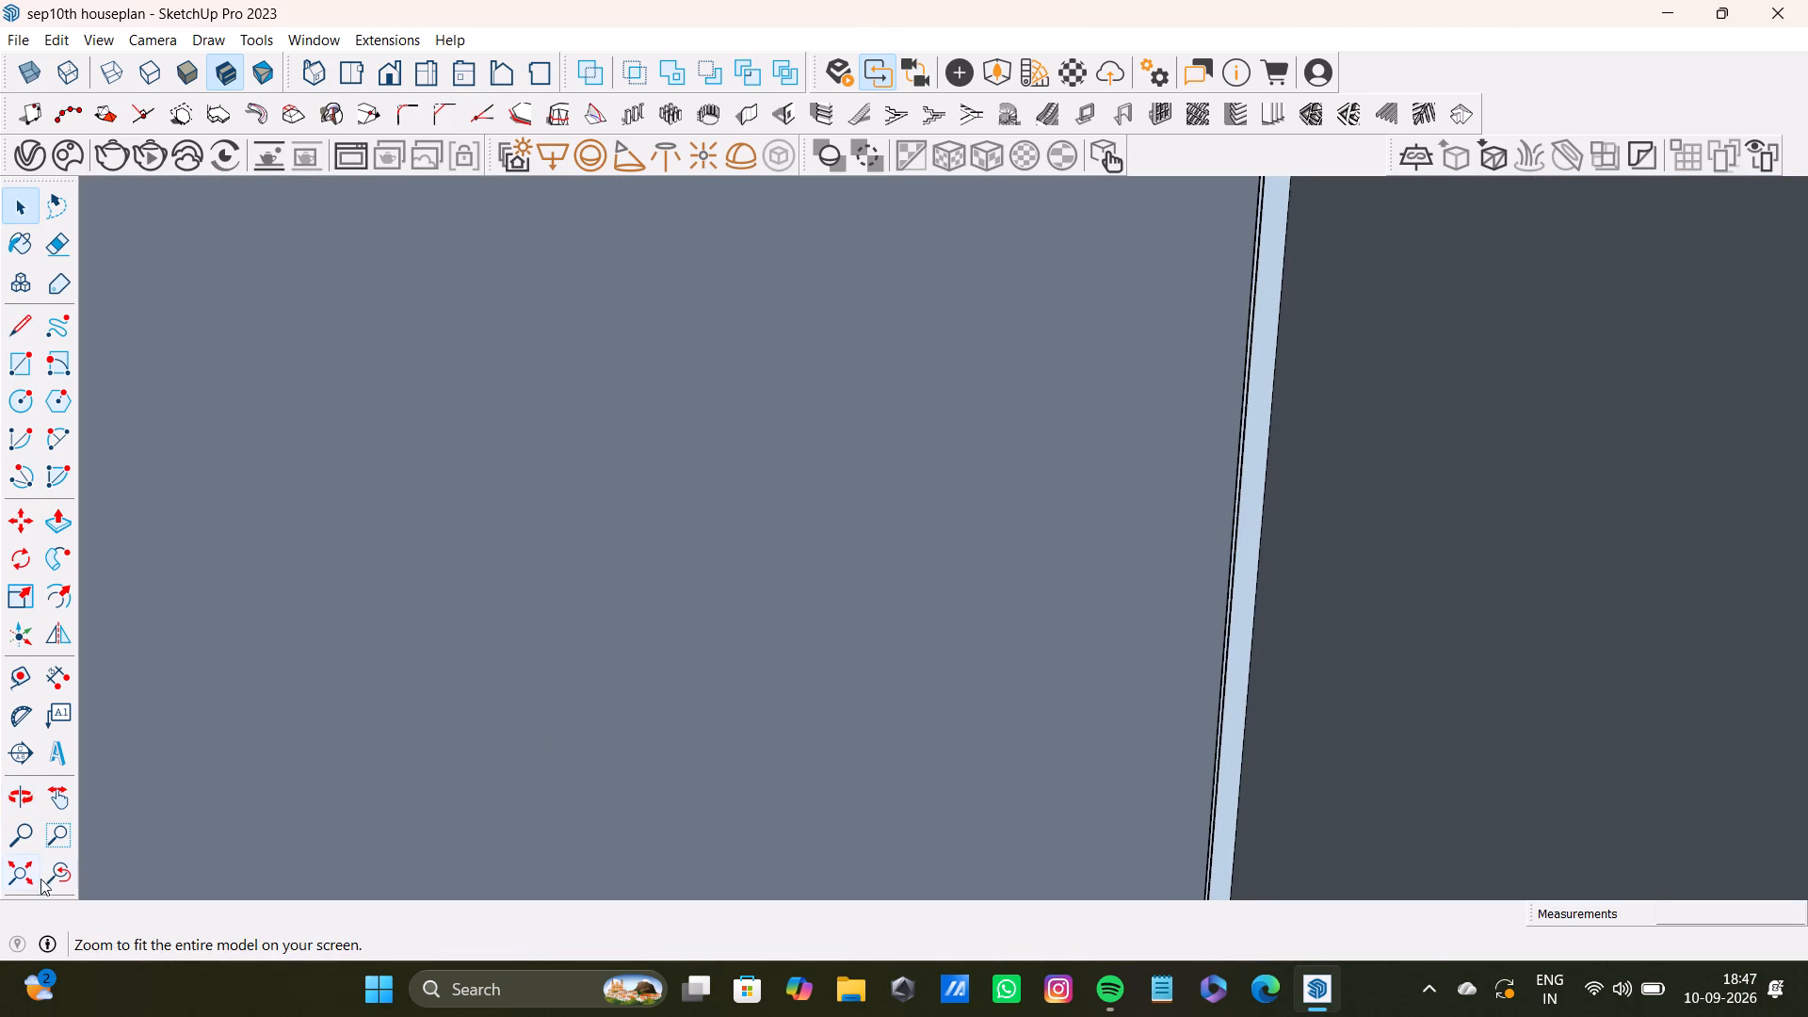
pyautogui.click(60, 872)
pyautogui.click(22, 871)
pyautogui.moveTo(575, 723); pyautogui.dragTo(814, 810, button='middle')
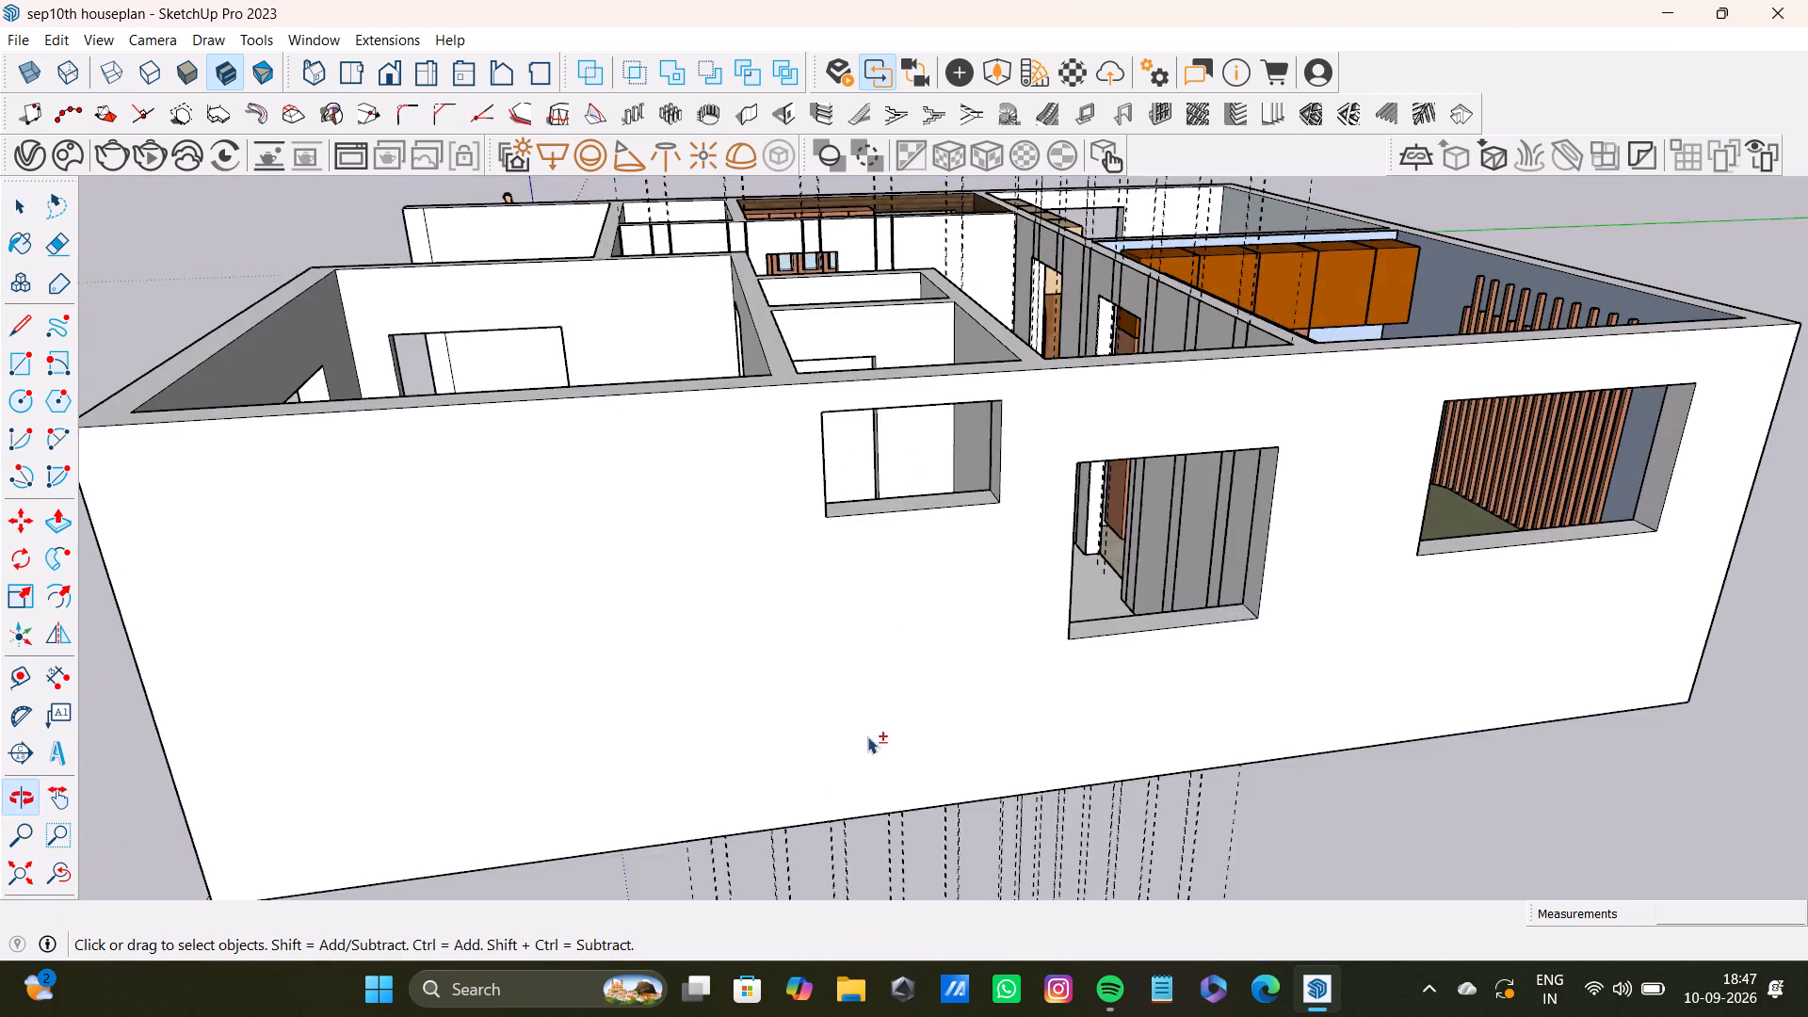
pyautogui.keyDown('shift'); pyautogui.scroll(8, 877, 303); pyautogui.keyUp('shift')
pyautogui.keyDown('shift'); pyautogui.moveTo(951, 247); pyautogui.dragTo(880, 810, button='middle'); pyautogui.keyUp('shift')
pyautogui.scroll(6, 918, 701)
pyautogui.keyDown('shift'); pyautogui.moveTo(916, 795); pyautogui.dragTo(825, 518, button='middle'); pyautogui.keyUp('shift')
pyautogui.scroll(2, 840, 620)
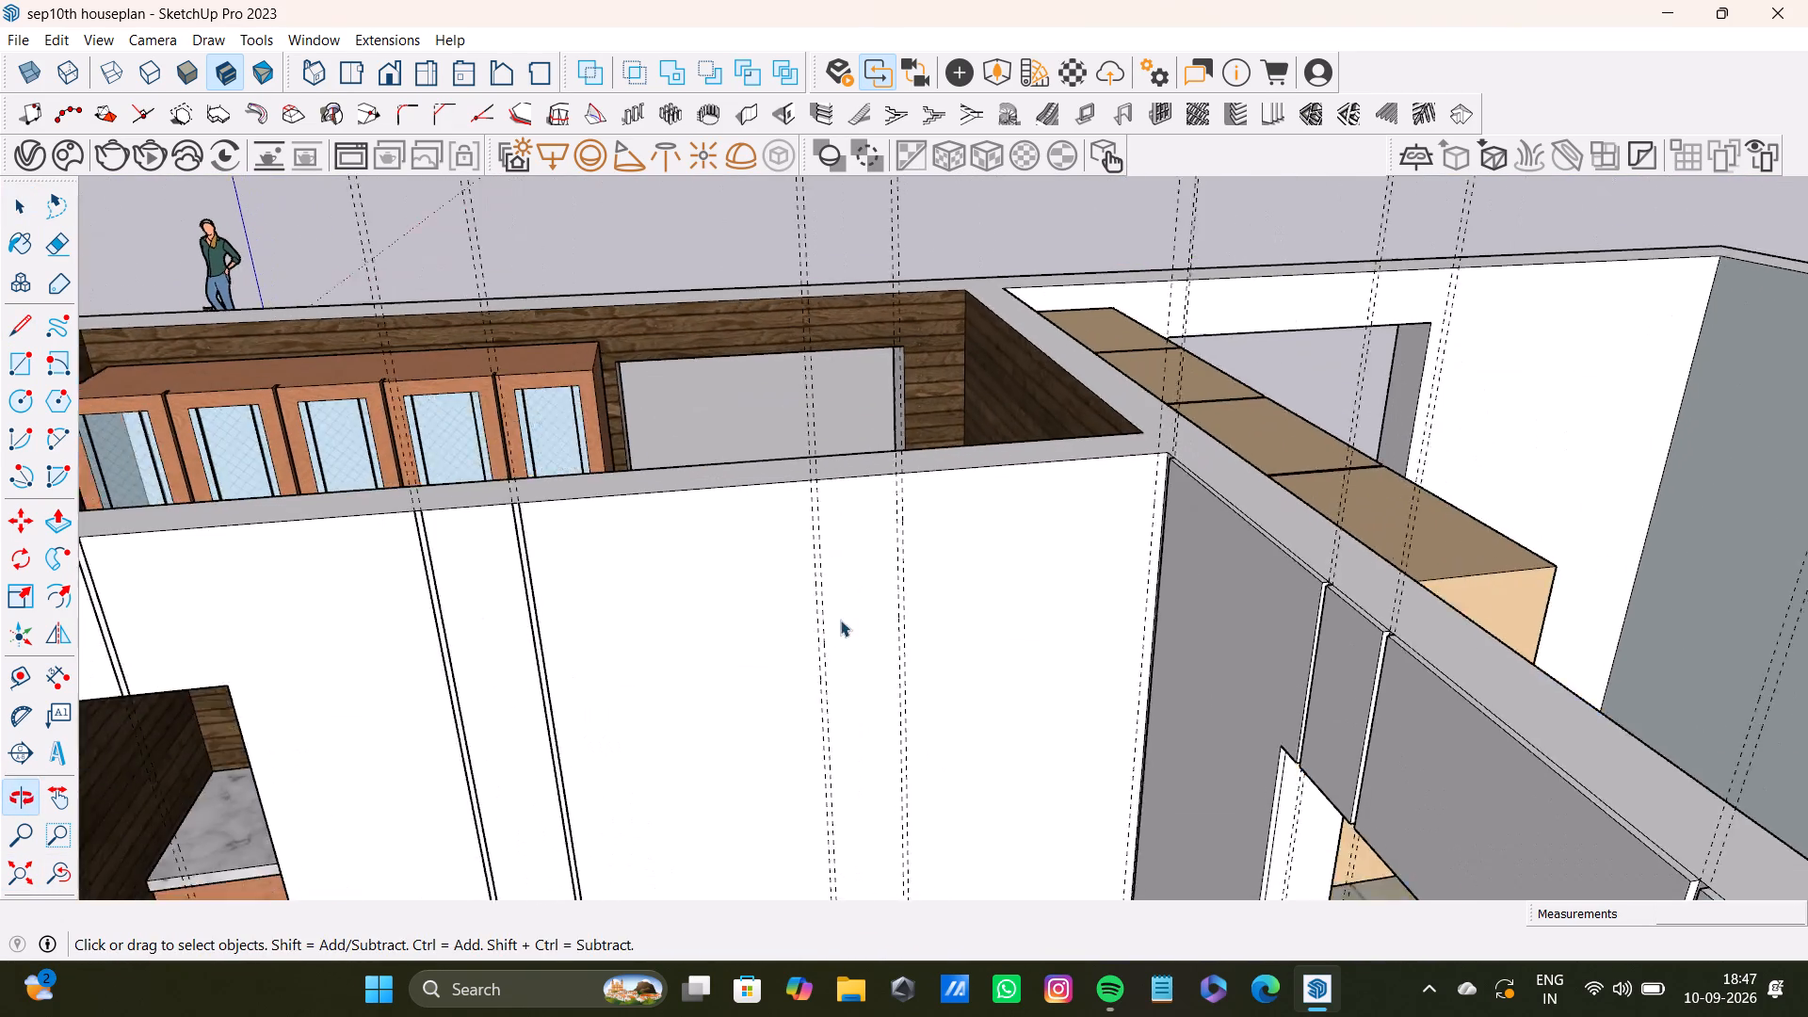
pyautogui.scroll(1, 840, 620)
pyautogui.press('l')
pyautogui.scroll(7, 851, 467)
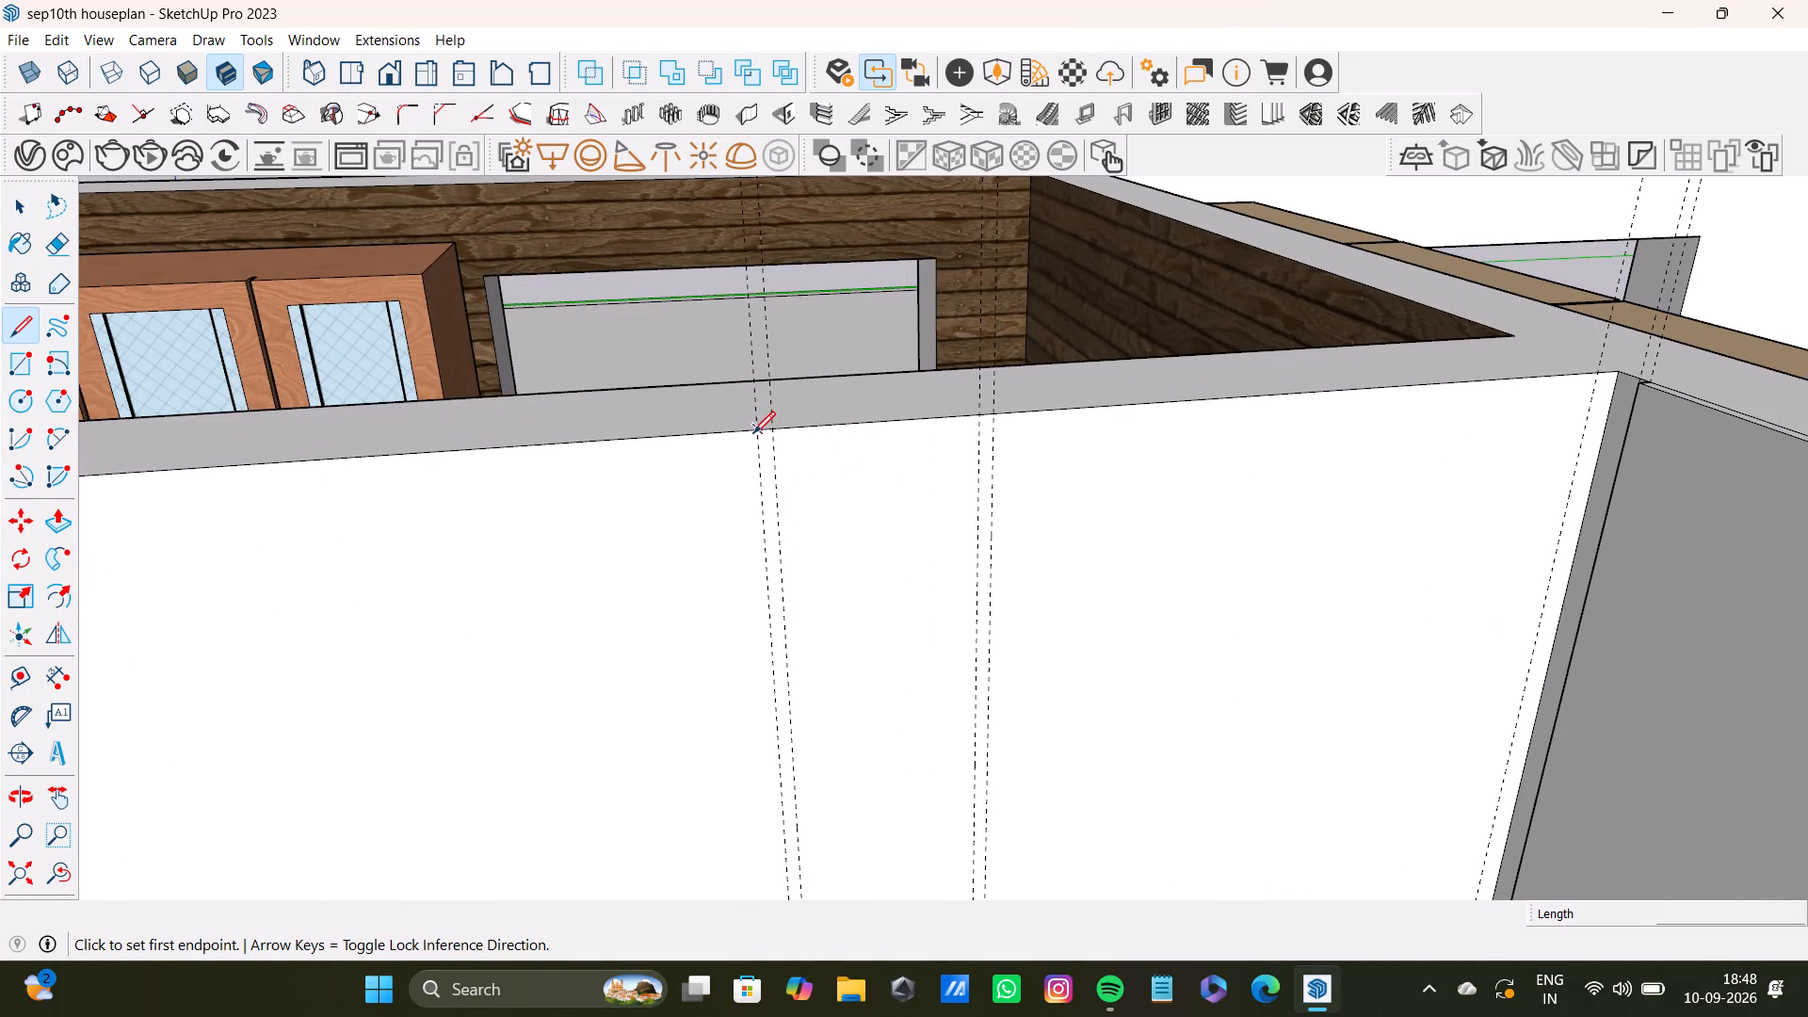
pyautogui.click(753, 433)
pyautogui.press('Up')
pyautogui.scroll(-6, 755, 653)
pyautogui.keyDown('shift'); pyautogui.moveTo(776, 700); pyautogui.dragTo(775, 316, button='middle'); pyautogui.keyUp('shift')
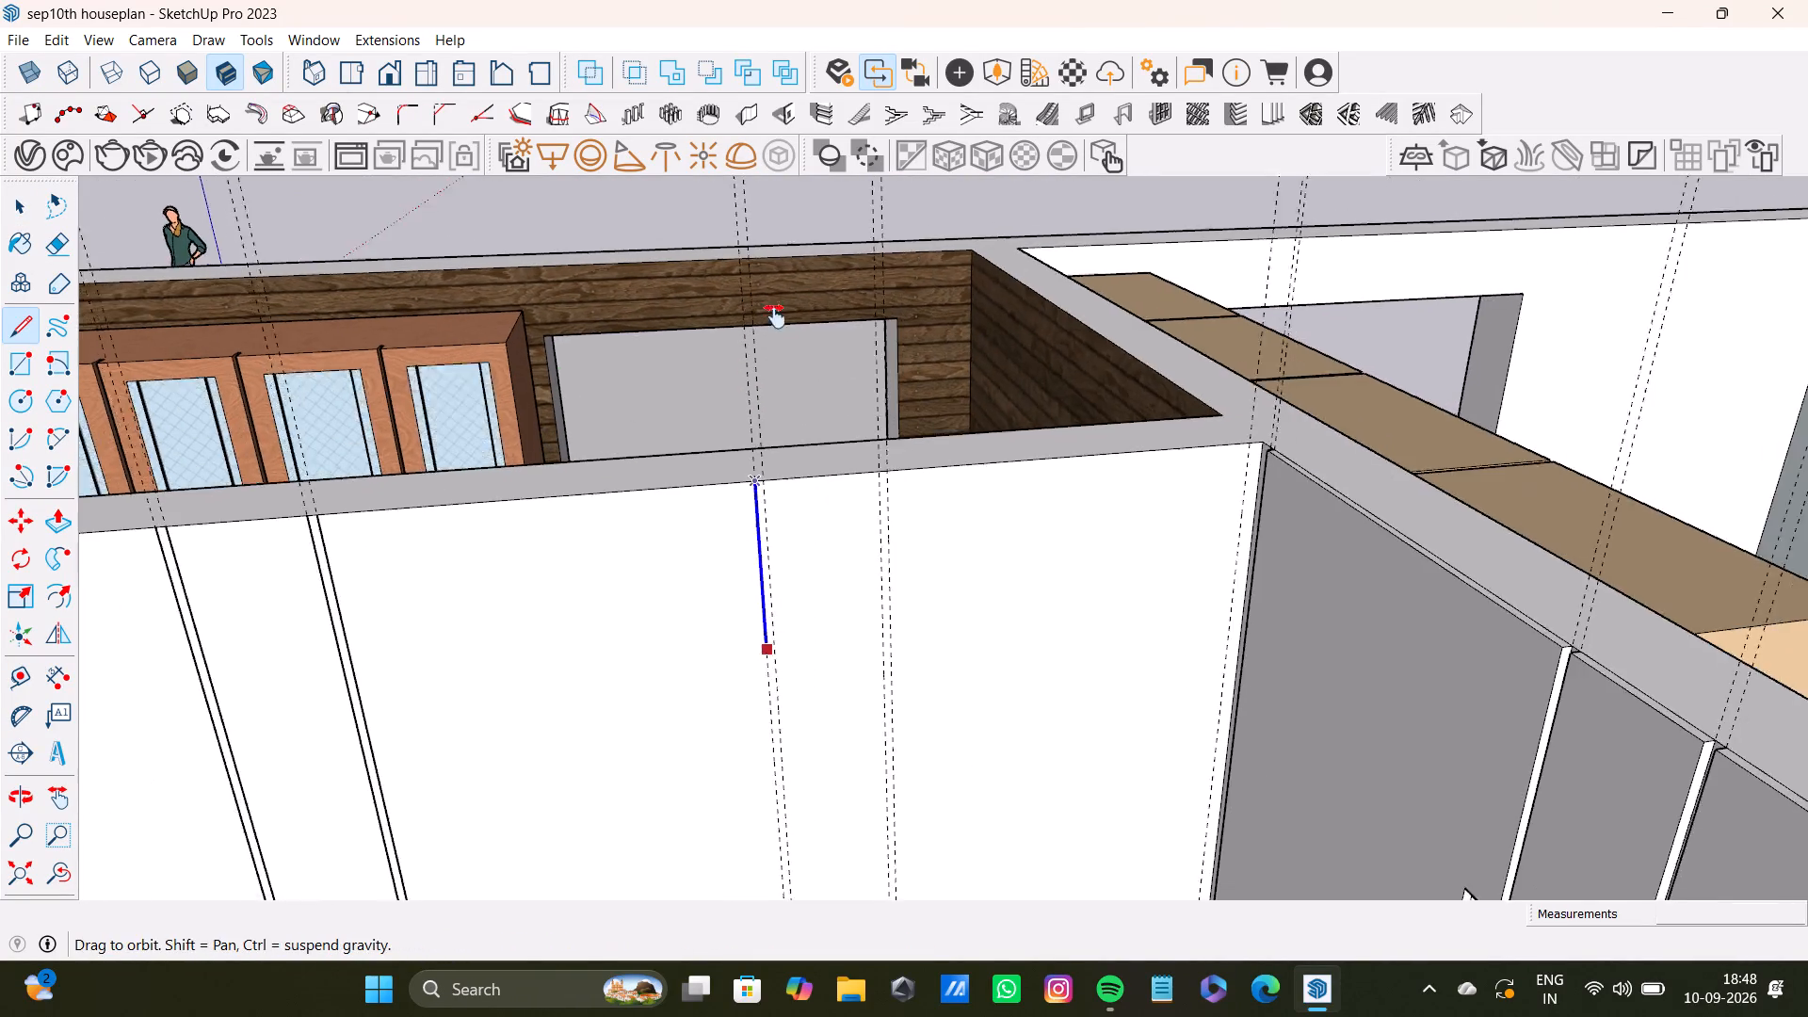
pyautogui.keyDown('shift'); pyautogui.moveTo(775, 316); pyautogui.dragTo(775, 170, button='middle'); pyautogui.keyUp('shift')
pyautogui.scroll(-1, 772, 581)
pyautogui.scroll(-2, 788, 680)
pyautogui.keyDown('shift'); pyautogui.moveTo(791, 736); pyautogui.dragTo(744, 406, button='middle'); pyautogui.keyUp('shift')
pyautogui.moveTo(753, 637); pyautogui.dragTo(731, 787, button='middle')
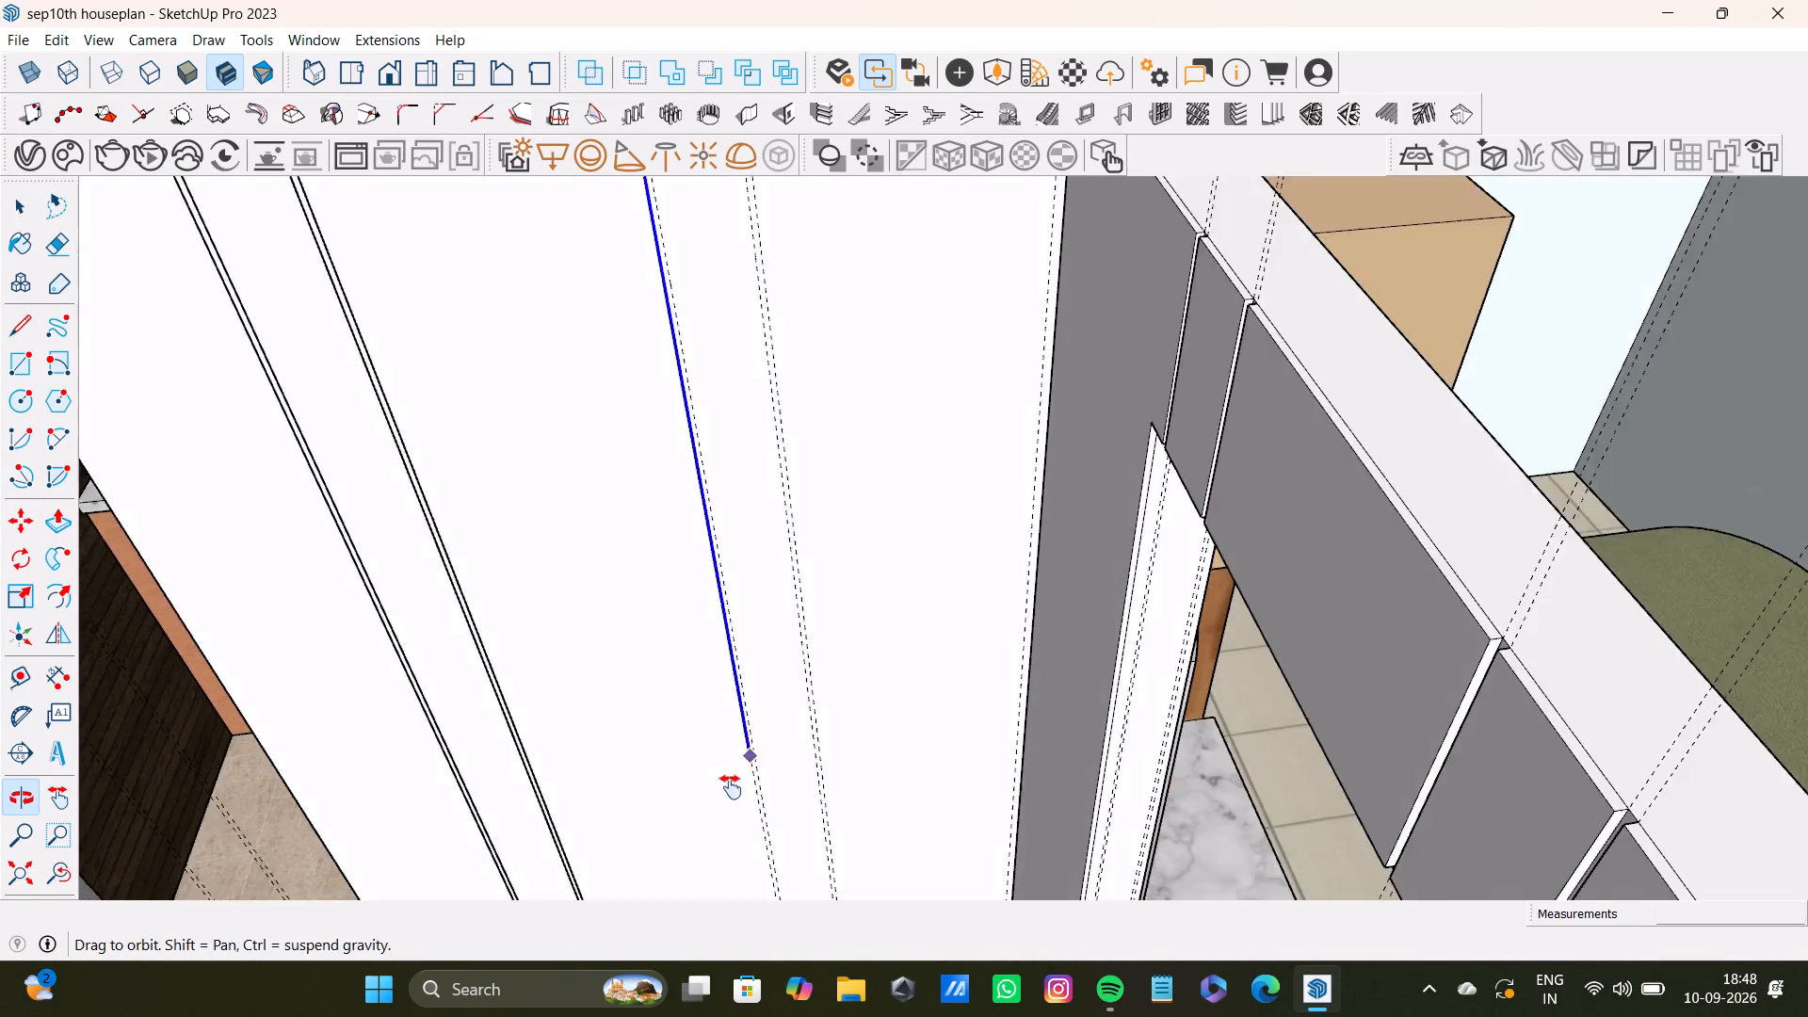
pyautogui.moveTo(731, 787); pyautogui.dragTo(772, 506, button='middle')
pyautogui.scroll(4, 793, 666)
pyautogui.click(835, 718)
pyautogui.press('space')
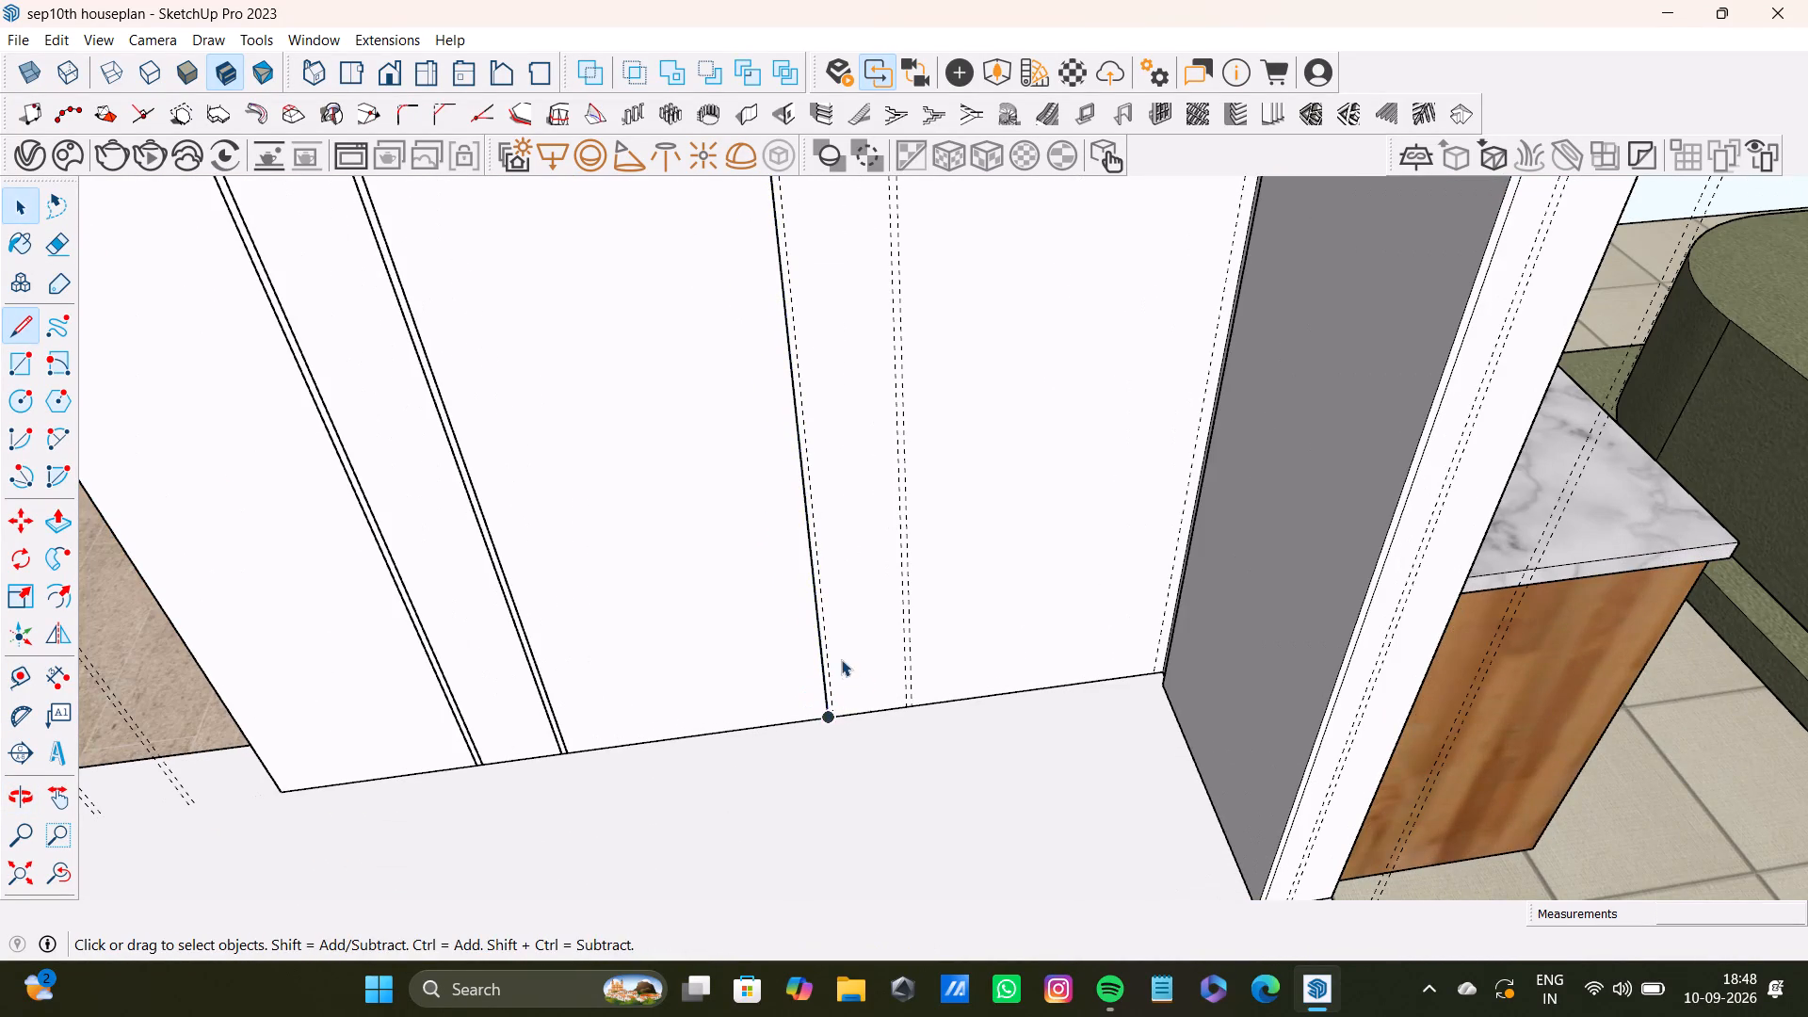
# Draw the third groove's second edge along the adjacent guide, 10' vertically from the wall's top edge to the floor.
pyautogui.scroll(-5, 841, 659)
pyautogui.keyDown('shift'); pyautogui.moveTo(828, 525); pyautogui.dragTo(858, 760, button='middle'); pyautogui.keyUp('shift')
pyautogui.press('l')
pyautogui.scroll(-3, 831, 460)
pyautogui.keyDown('shift'); pyautogui.moveTo(834, 481); pyautogui.dragTo(856, 638, button='middle'); pyautogui.keyUp('shift')
pyautogui.scroll(10, 781, 451)
pyautogui.click(883, 353)
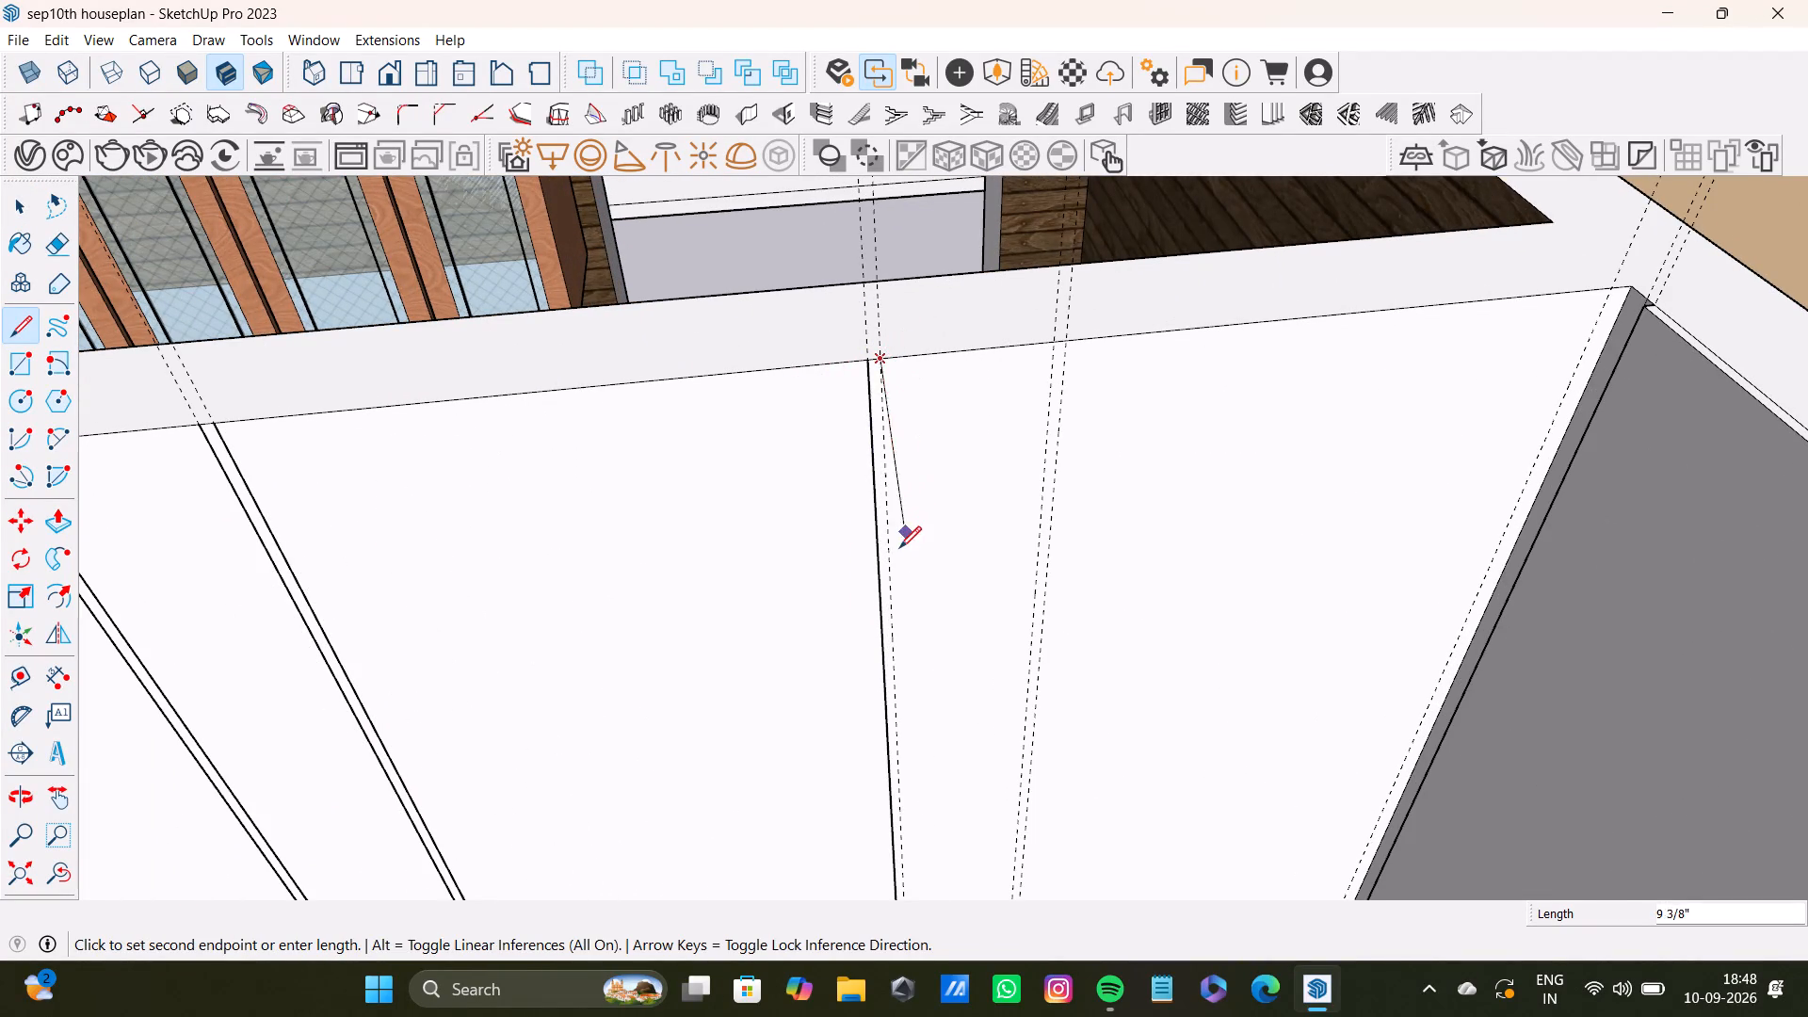
pyautogui.press('Up')
pyautogui.scroll(-8, 899, 552)
pyautogui.keyDown('shift'); pyautogui.moveTo(912, 606); pyautogui.dragTo(904, 250, button='middle'); pyautogui.keyUp('shift')
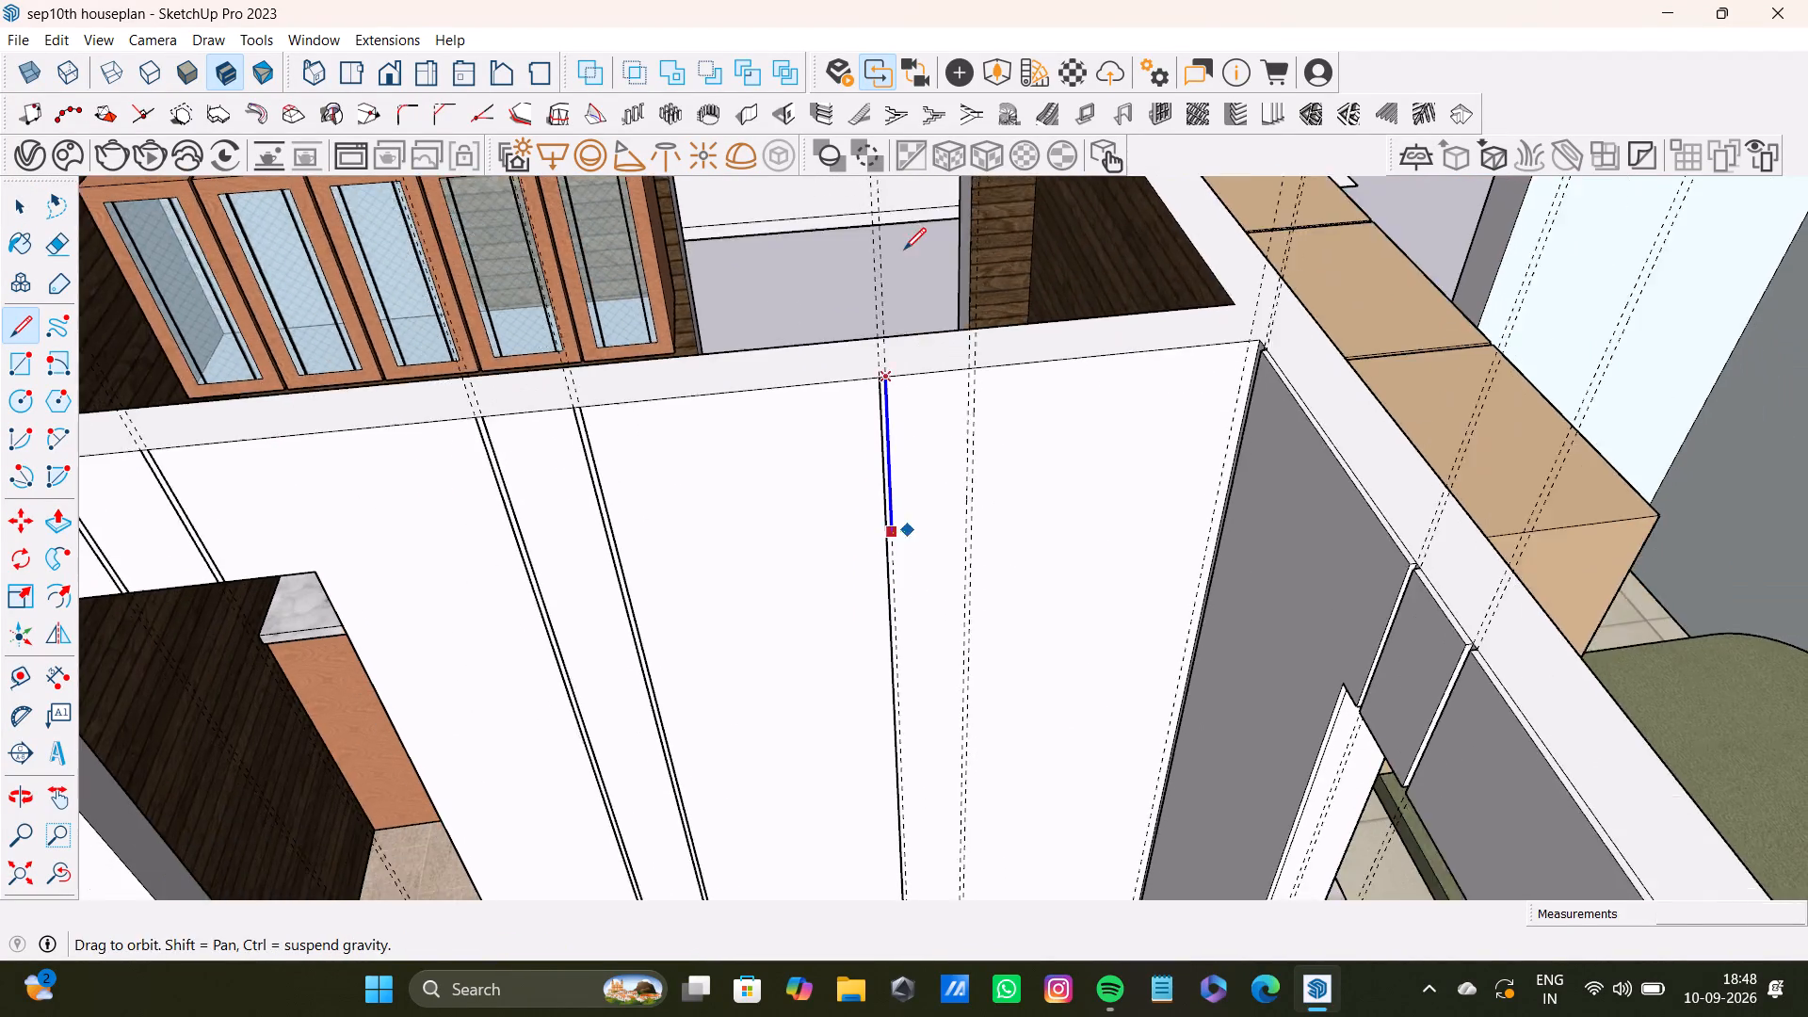
pyautogui.keyDown('shift'); pyautogui.moveTo(904, 250); pyautogui.dragTo(904, 315, button='middle'); pyautogui.keyUp('shift')
pyautogui.scroll(-1, 908, 653)
pyautogui.moveTo(920, 692); pyautogui.dragTo(884, 331, button='middle')
pyautogui.scroll(14, 876, 636)
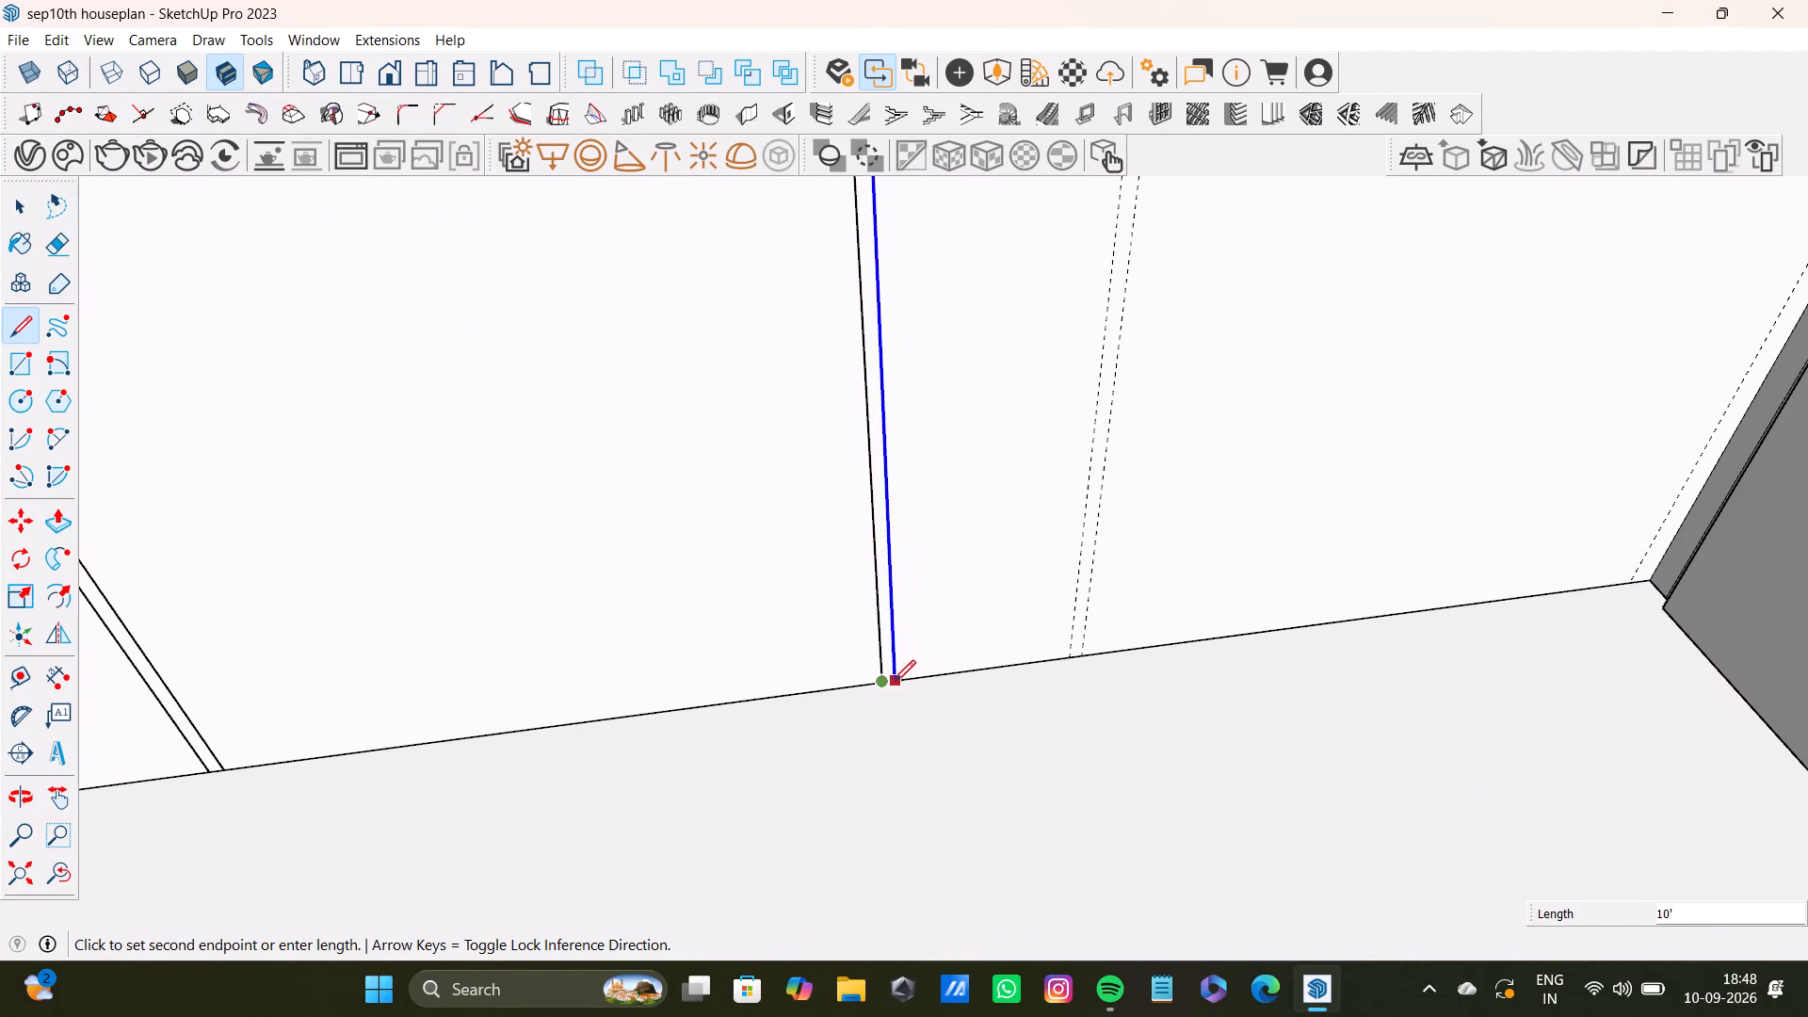
pyautogui.click(894, 683)
pyautogui.scroll(-9, 907, 663)
pyautogui.press('space')
# Draw the first edge of the last groove before the hall corner, vertically along its guide from the wall's top edge to the floor.
pyautogui.scroll(-4, 927, 644)
pyautogui.keyDown('shift'); pyautogui.moveTo(947, 468); pyautogui.dragTo(947, 802, button='middle'); pyautogui.keyUp('shift')
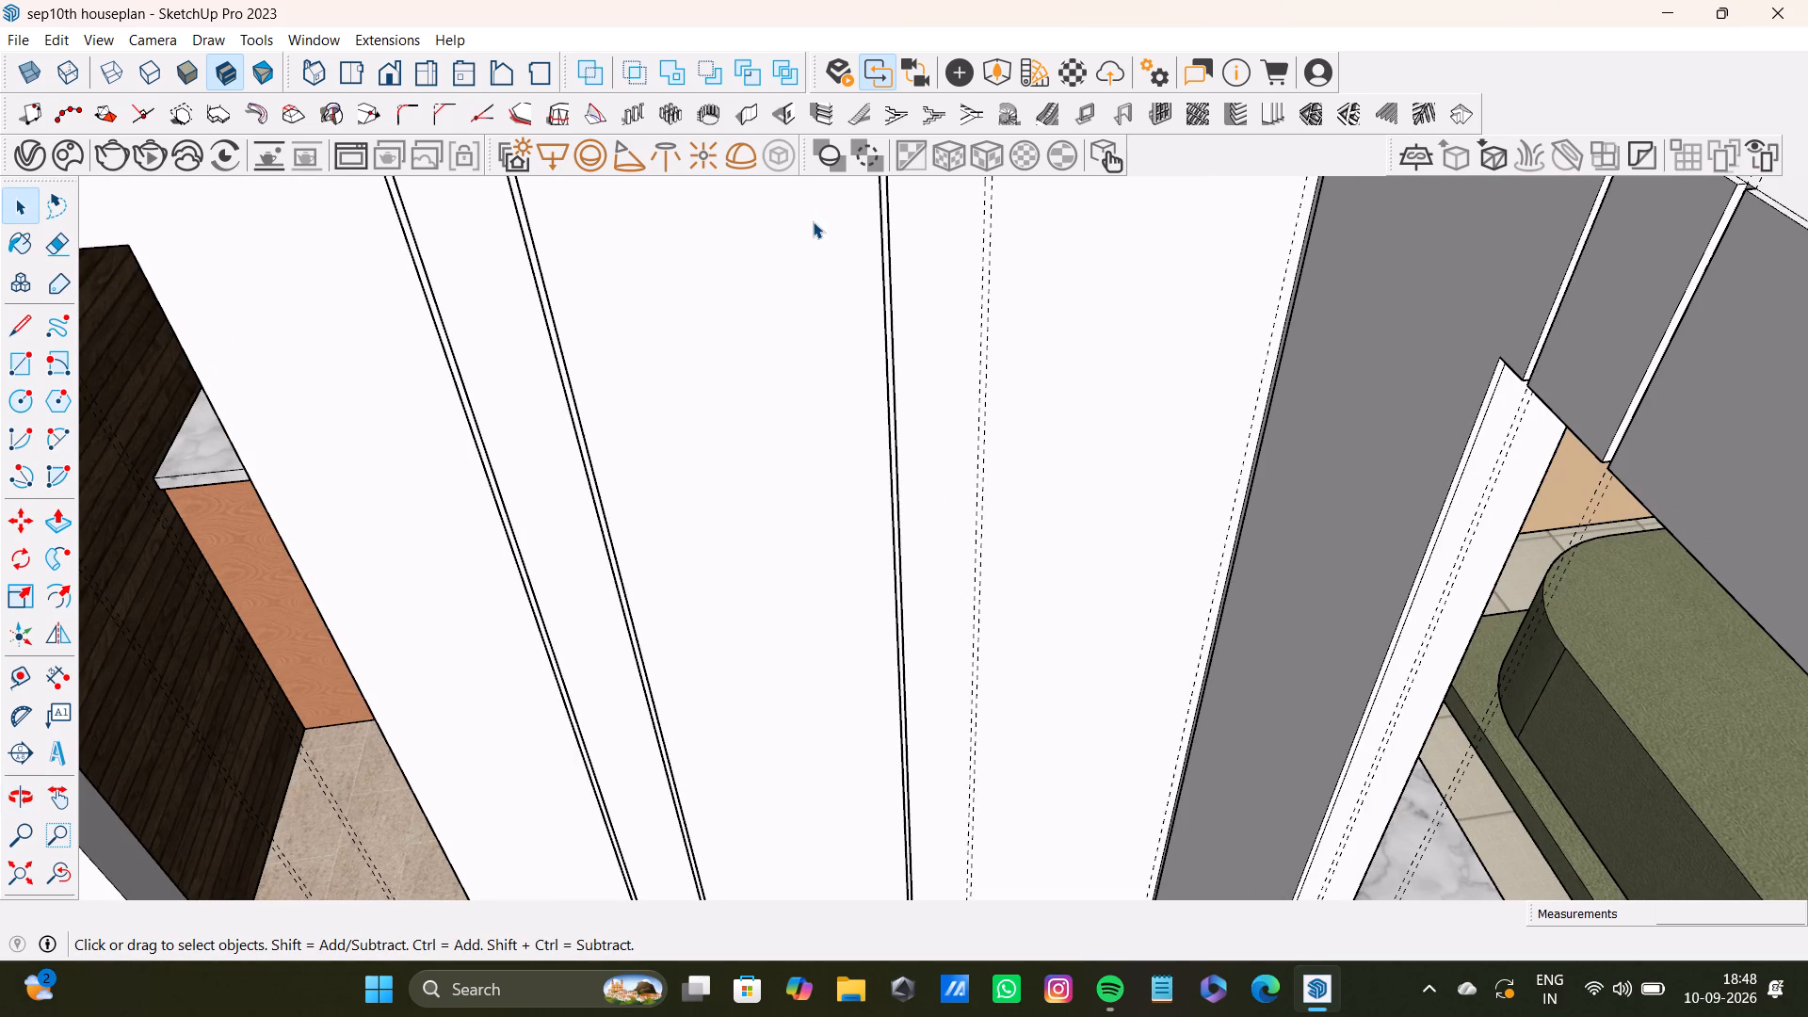
pyautogui.scroll(-3, 1052, 353)
pyautogui.keyDown('shift'); pyautogui.moveTo(945, 313); pyautogui.dragTo(960, 616, button='middle'); pyautogui.keyUp('shift')
pyautogui.scroll(7, 996, 462)
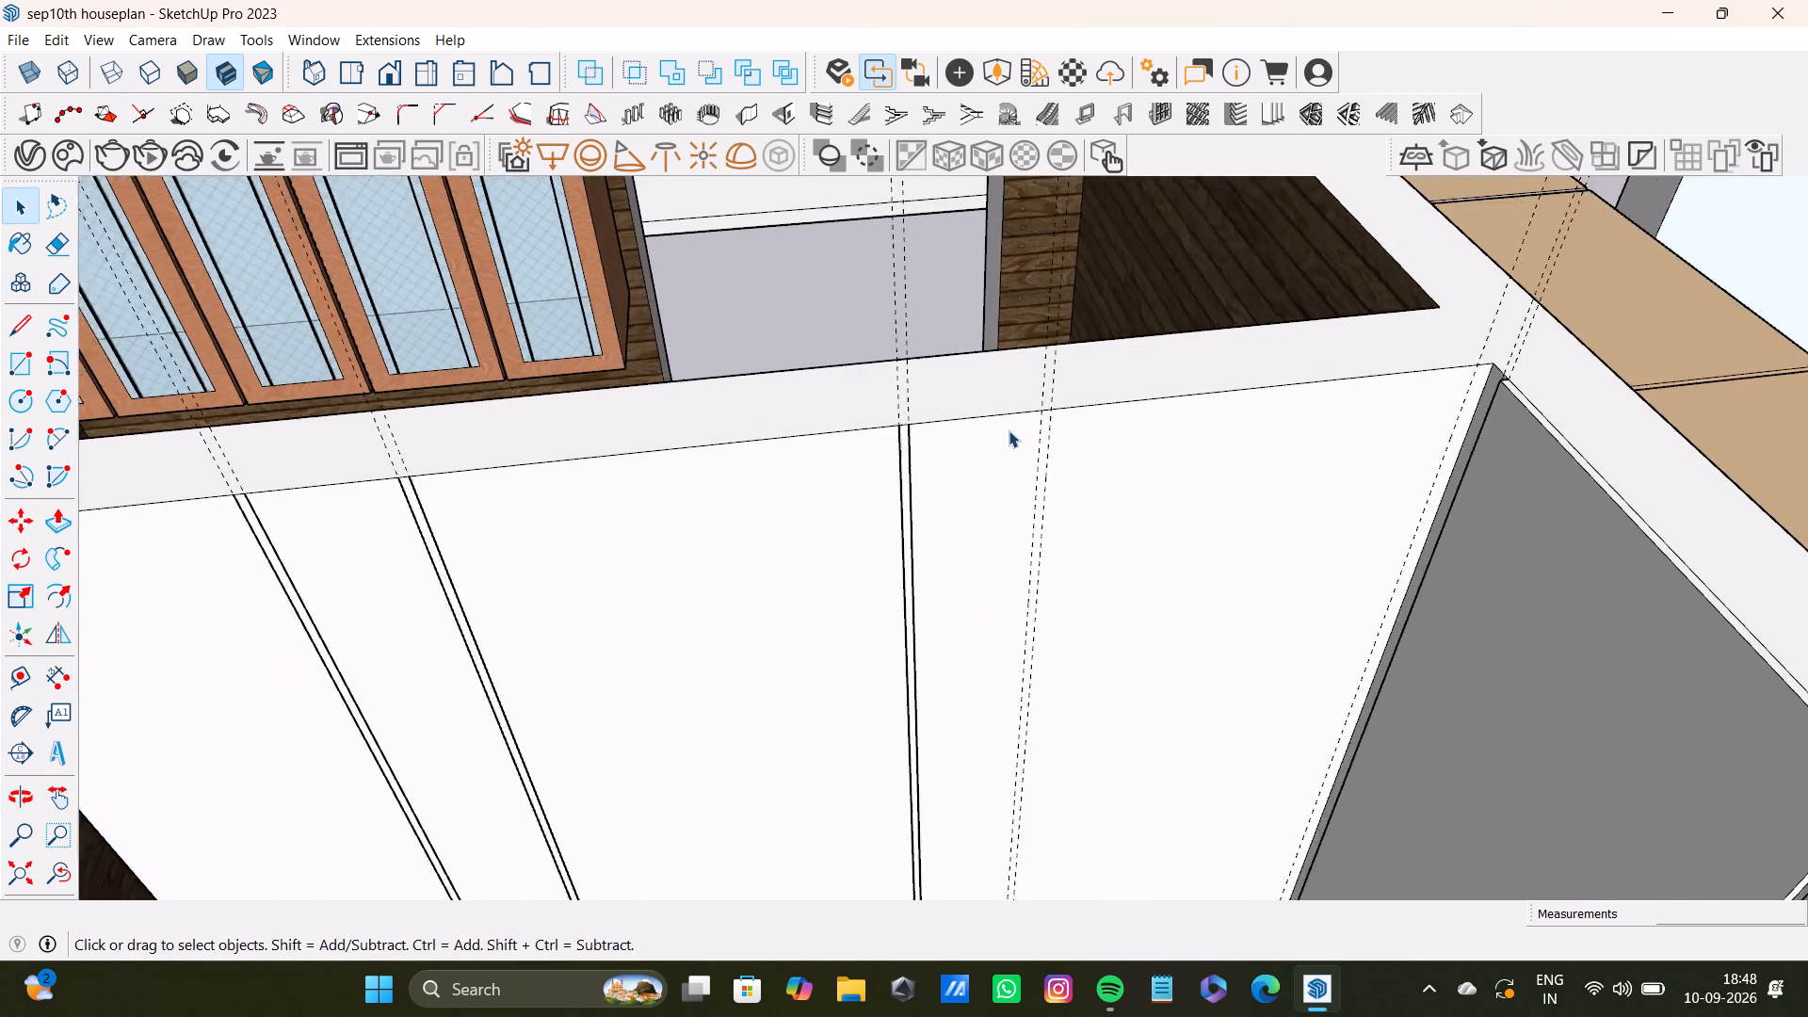
pyautogui.press('l')
pyautogui.scroll(8, 1033, 412)
pyautogui.click(1081, 417)
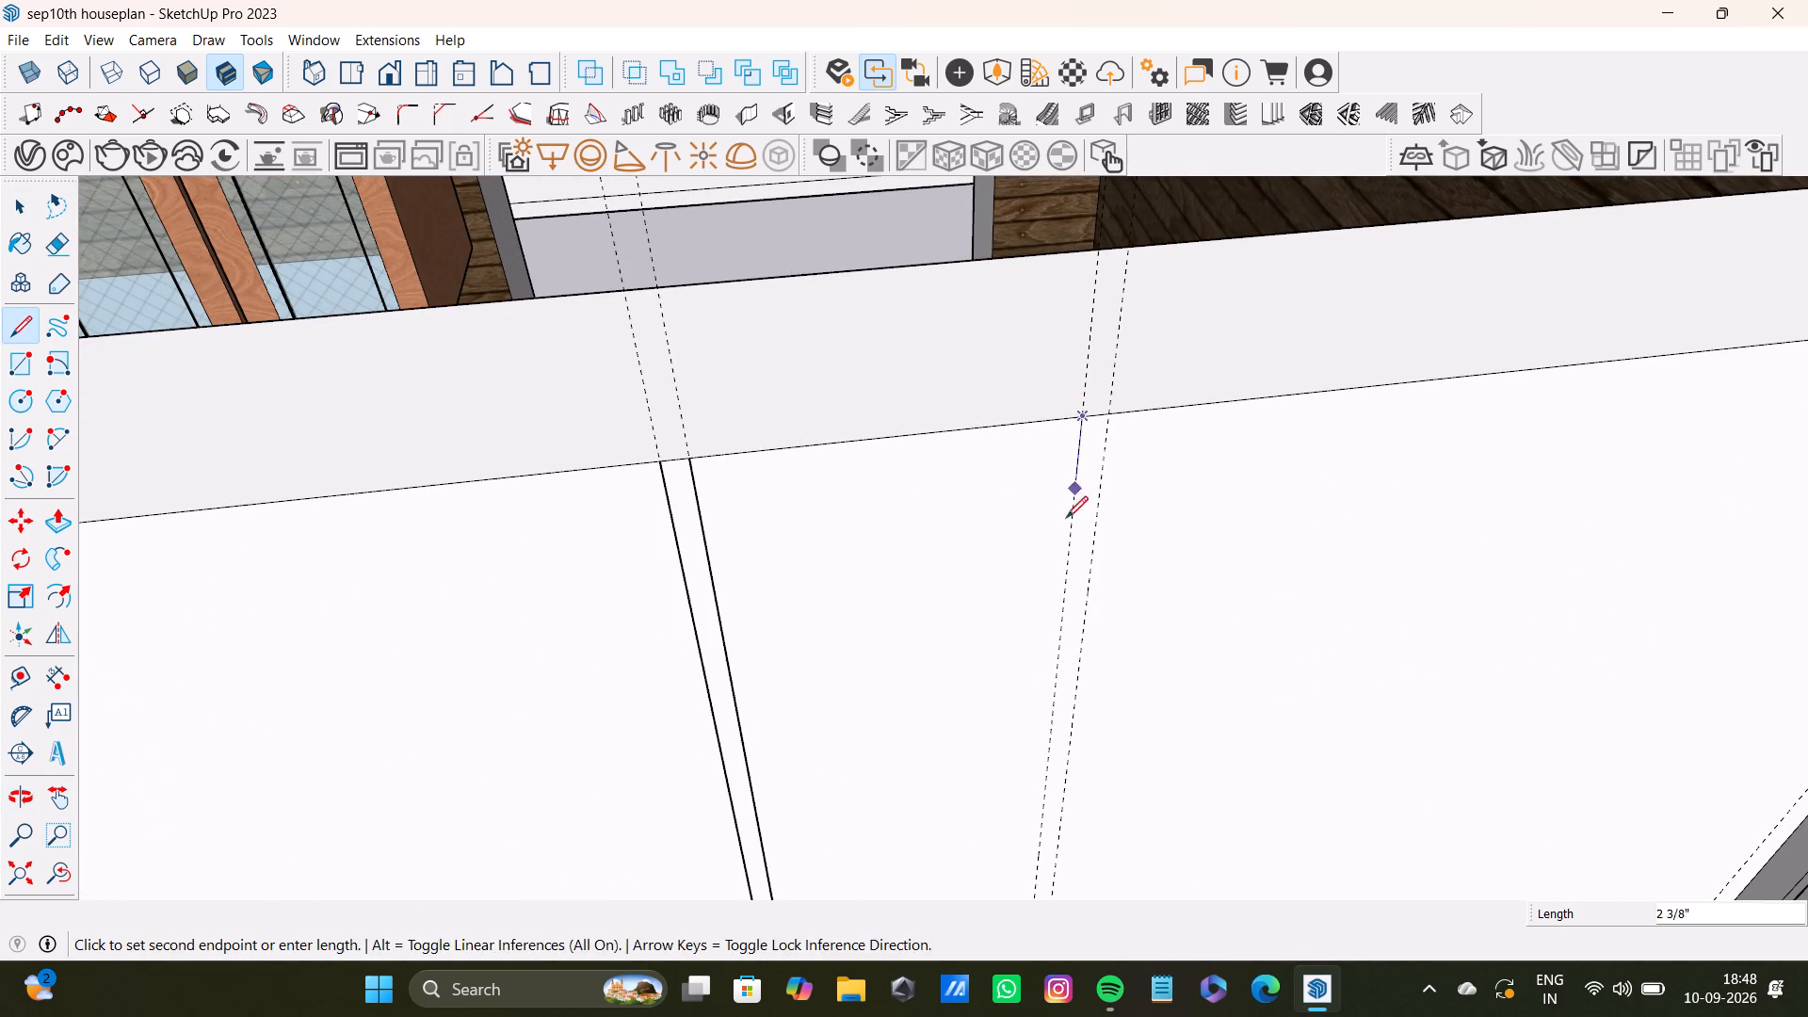
pyautogui.scroll(-4, 1067, 524)
pyautogui.keyDown('shift'); pyautogui.moveTo(1073, 557); pyautogui.dragTo(1046, 266, button='middle'); pyautogui.keyUp('shift')
pyautogui.press('Up')
pyautogui.scroll(-6, 1056, 531)
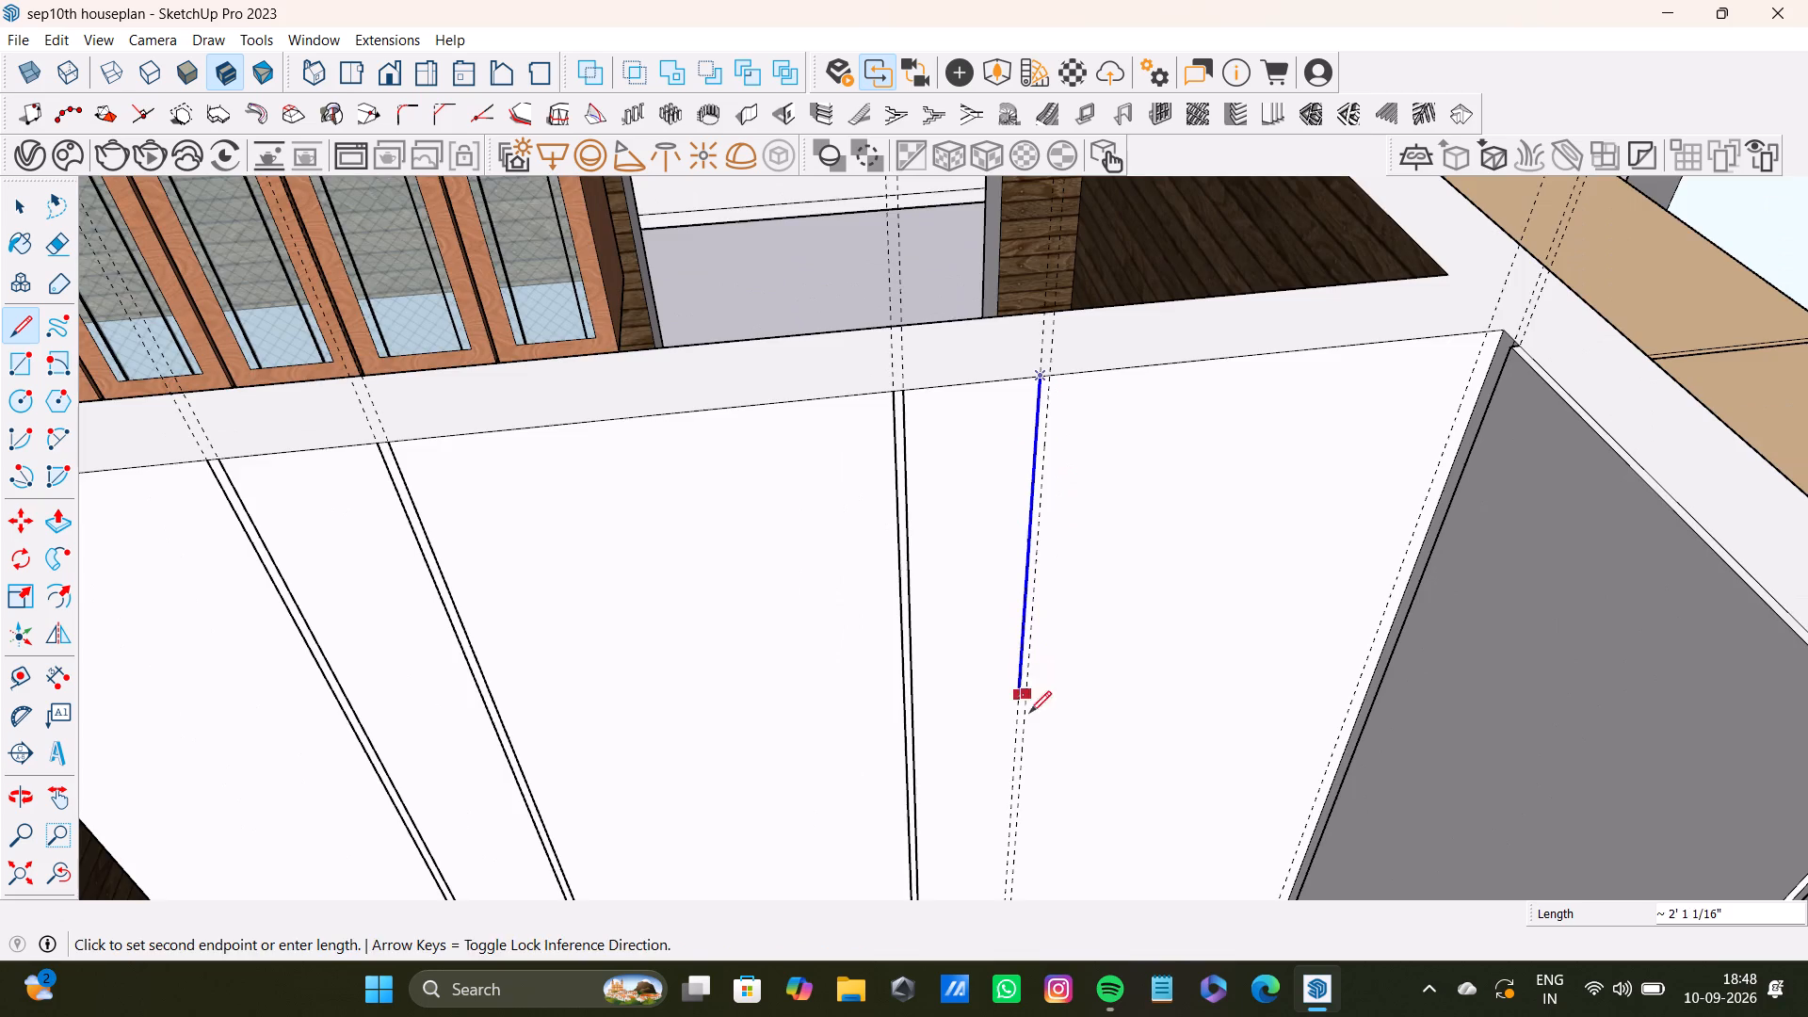
pyautogui.keyDown('shift'); pyautogui.moveTo(1029, 716); pyautogui.dragTo(1024, 428, button='middle'); pyautogui.keyUp('shift')
pyautogui.scroll(-3, 995, 521)
pyautogui.moveTo(994, 659); pyautogui.dragTo(998, 235, button='middle')
pyautogui.scroll(3, 990, 454)
pyautogui.moveTo(983, 598); pyautogui.dragTo(1008, 400, button='middle')
pyautogui.scroll(4, 1010, 602)
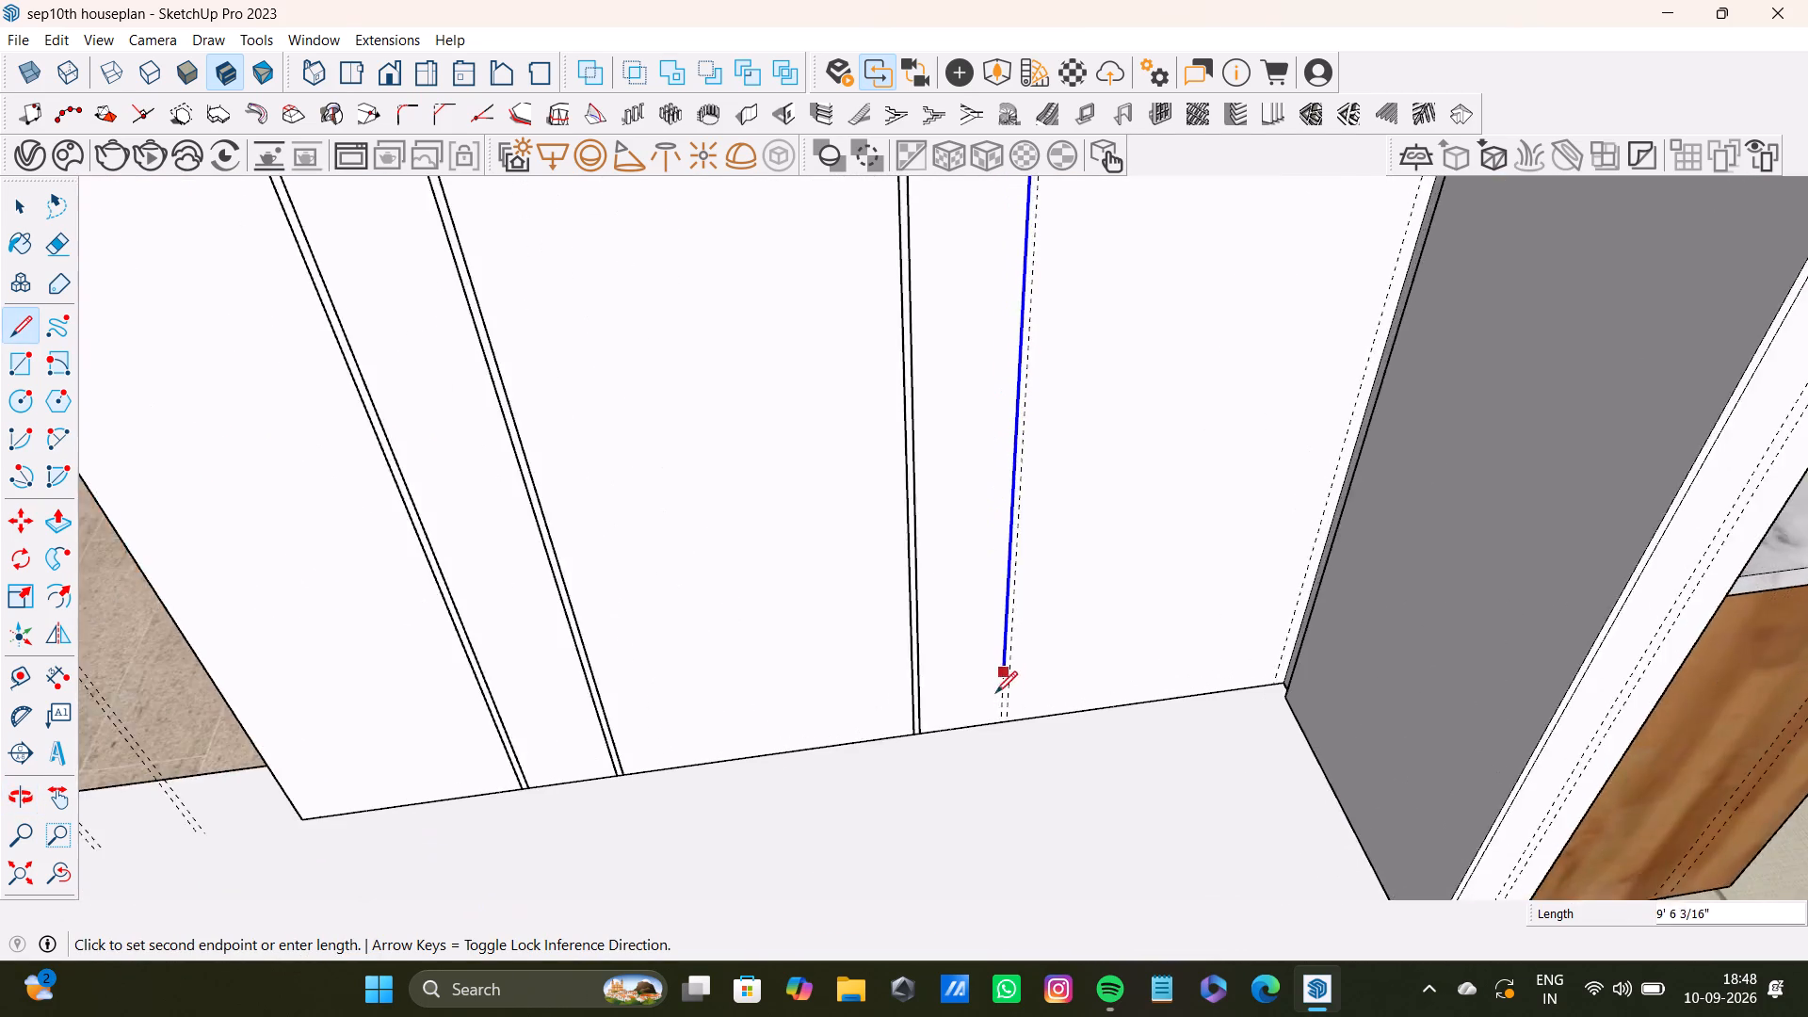
pyautogui.scroll(2, 995, 693)
pyautogui.click(1003, 733)
pyautogui.press('space')
# Draw the last groove's second edge along the adjacent guide, vertically from the wall's top edge down to the floor.
pyautogui.scroll(-8, 1009, 659)
pyautogui.keyDown('shift'); pyautogui.moveTo(1038, 476); pyautogui.dragTo(1066, 791, button='middle'); pyautogui.keyUp('shift')
pyautogui.scroll(-4, 931, 359)
pyautogui.keyDown('shift'); pyautogui.moveTo(975, 371); pyautogui.dragTo(962, 537, button='middle'); pyautogui.keyUp('shift')
pyautogui.press('l')
pyautogui.scroll(7, 1025, 444)
pyautogui.keyDown('shift'); pyautogui.moveTo(1059, 296); pyautogui.dragTo(1059, 466, button='middle'); pyautogui.keyUp('shift')
pyautogui.scroll(3, 1022, 366)
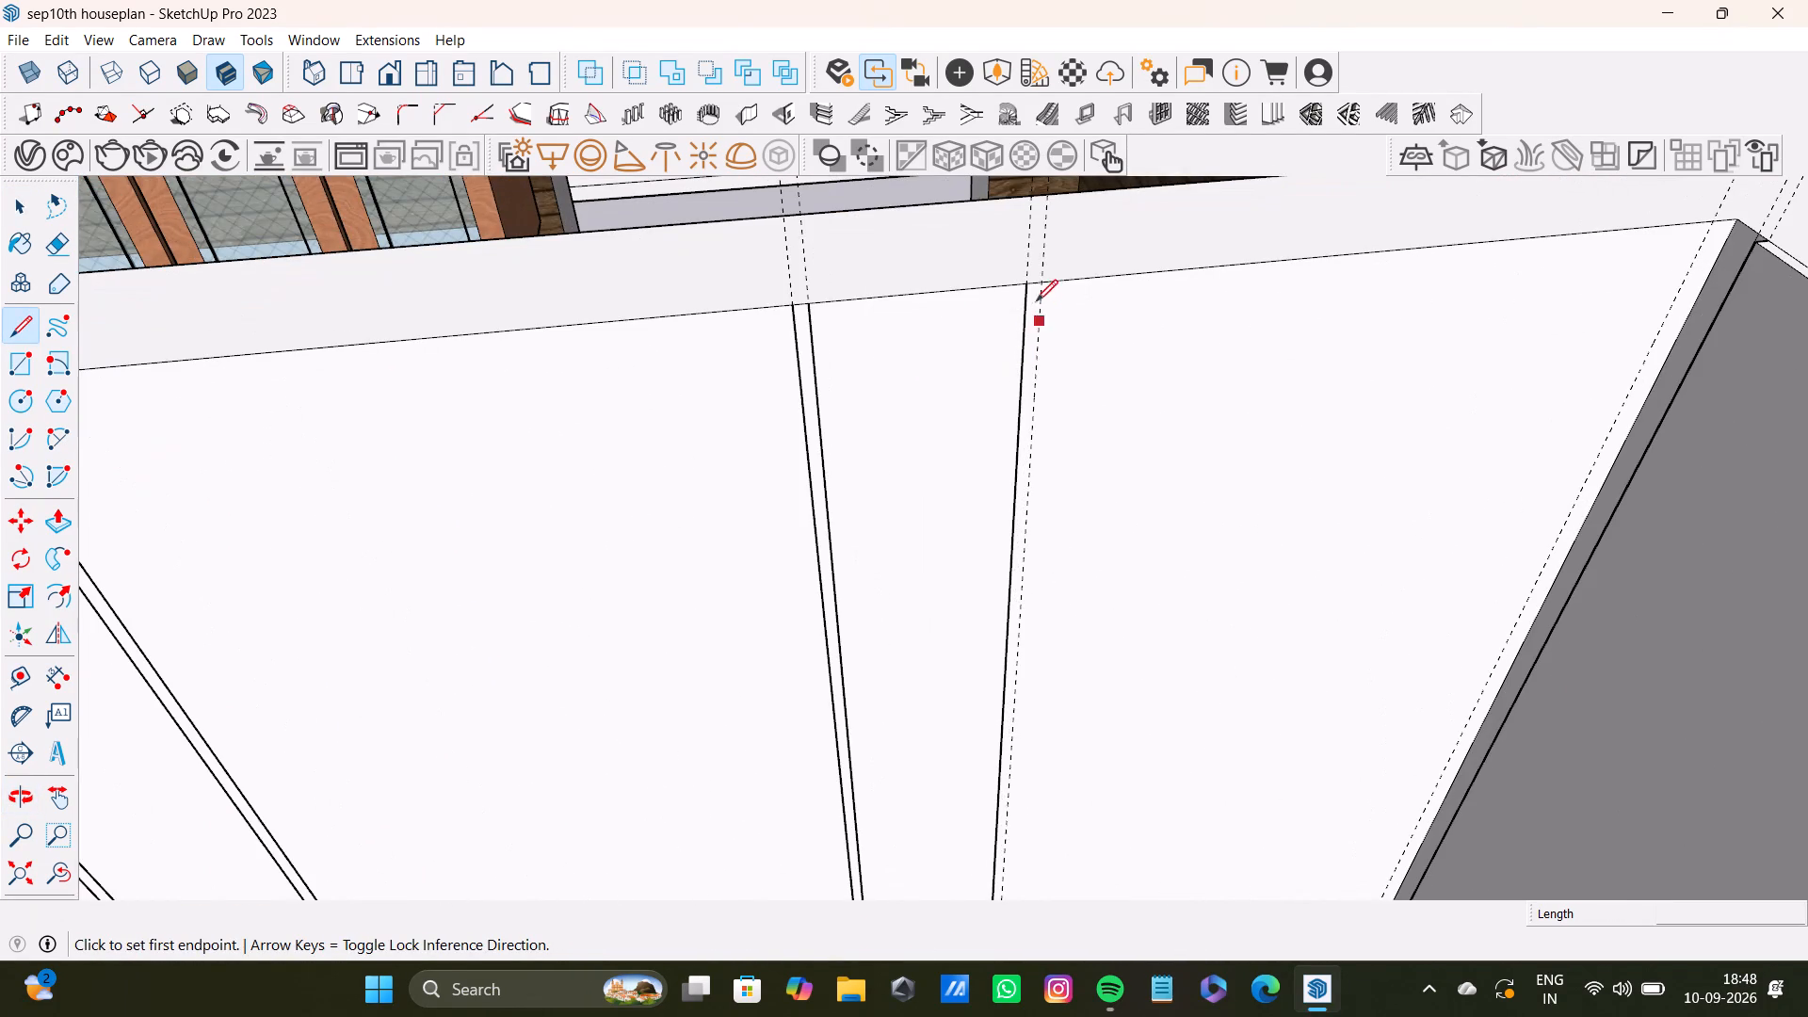
pyautogui.click(1042, 284)
pyautogui.scroll(-3, 1028, 451)
pyautogui.moveTo(1046, 507); pyautogui.dragTo(1004, 172, button='middle')
pyautogui.scroll(-4, 991, 402)
pyautogui.keyDown('shift'); pyautogui.moveTo(977, 542); pyautogui.dragTo(984, 295, button='middle'); pyautogui.keyUp('shift')
pyautogui.scroll(3, 977, 398)
pyautogui.press('Up')
pyautogui.scroll(-4, 977, 588)
pyautogui.moveTo(986, 608); pyautogui.dragTo(978, 357, button='middle')
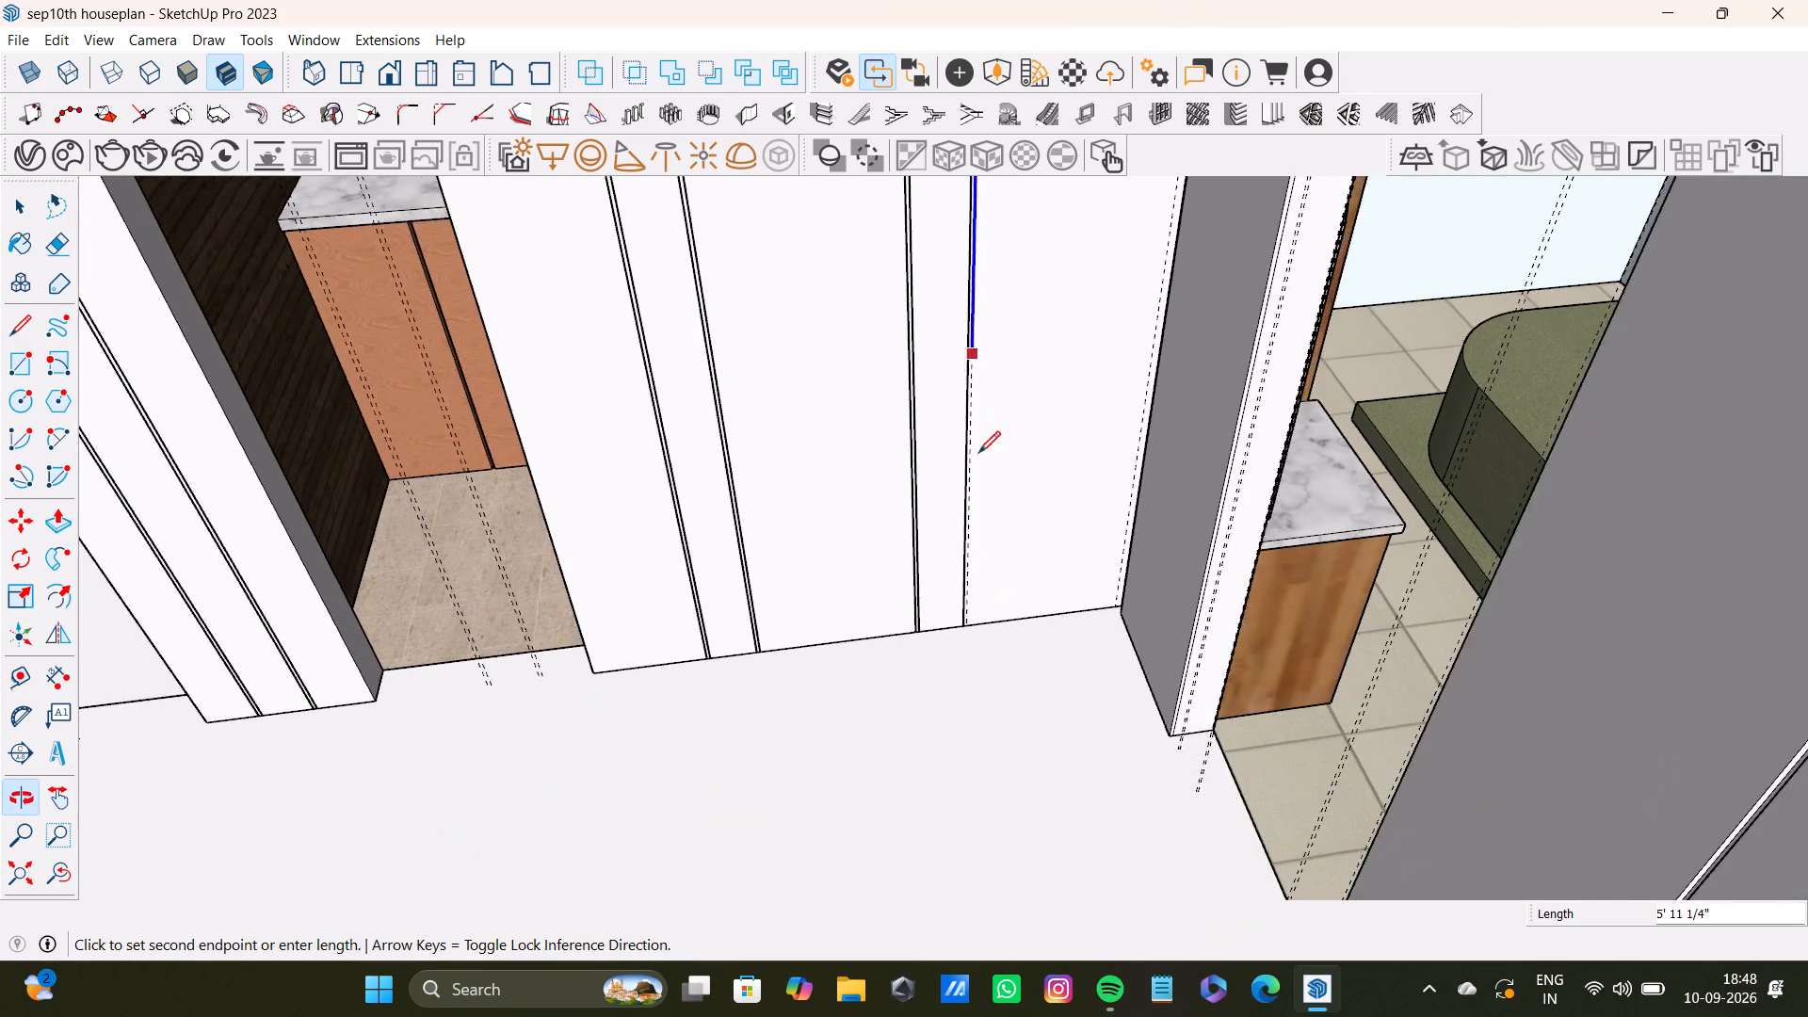
pyautogui.scroll(7, 971, 543)
pyautogui.click(970, 661)
pyautogui.press('space')
pyautogui.scroll(-9, 957, 635)
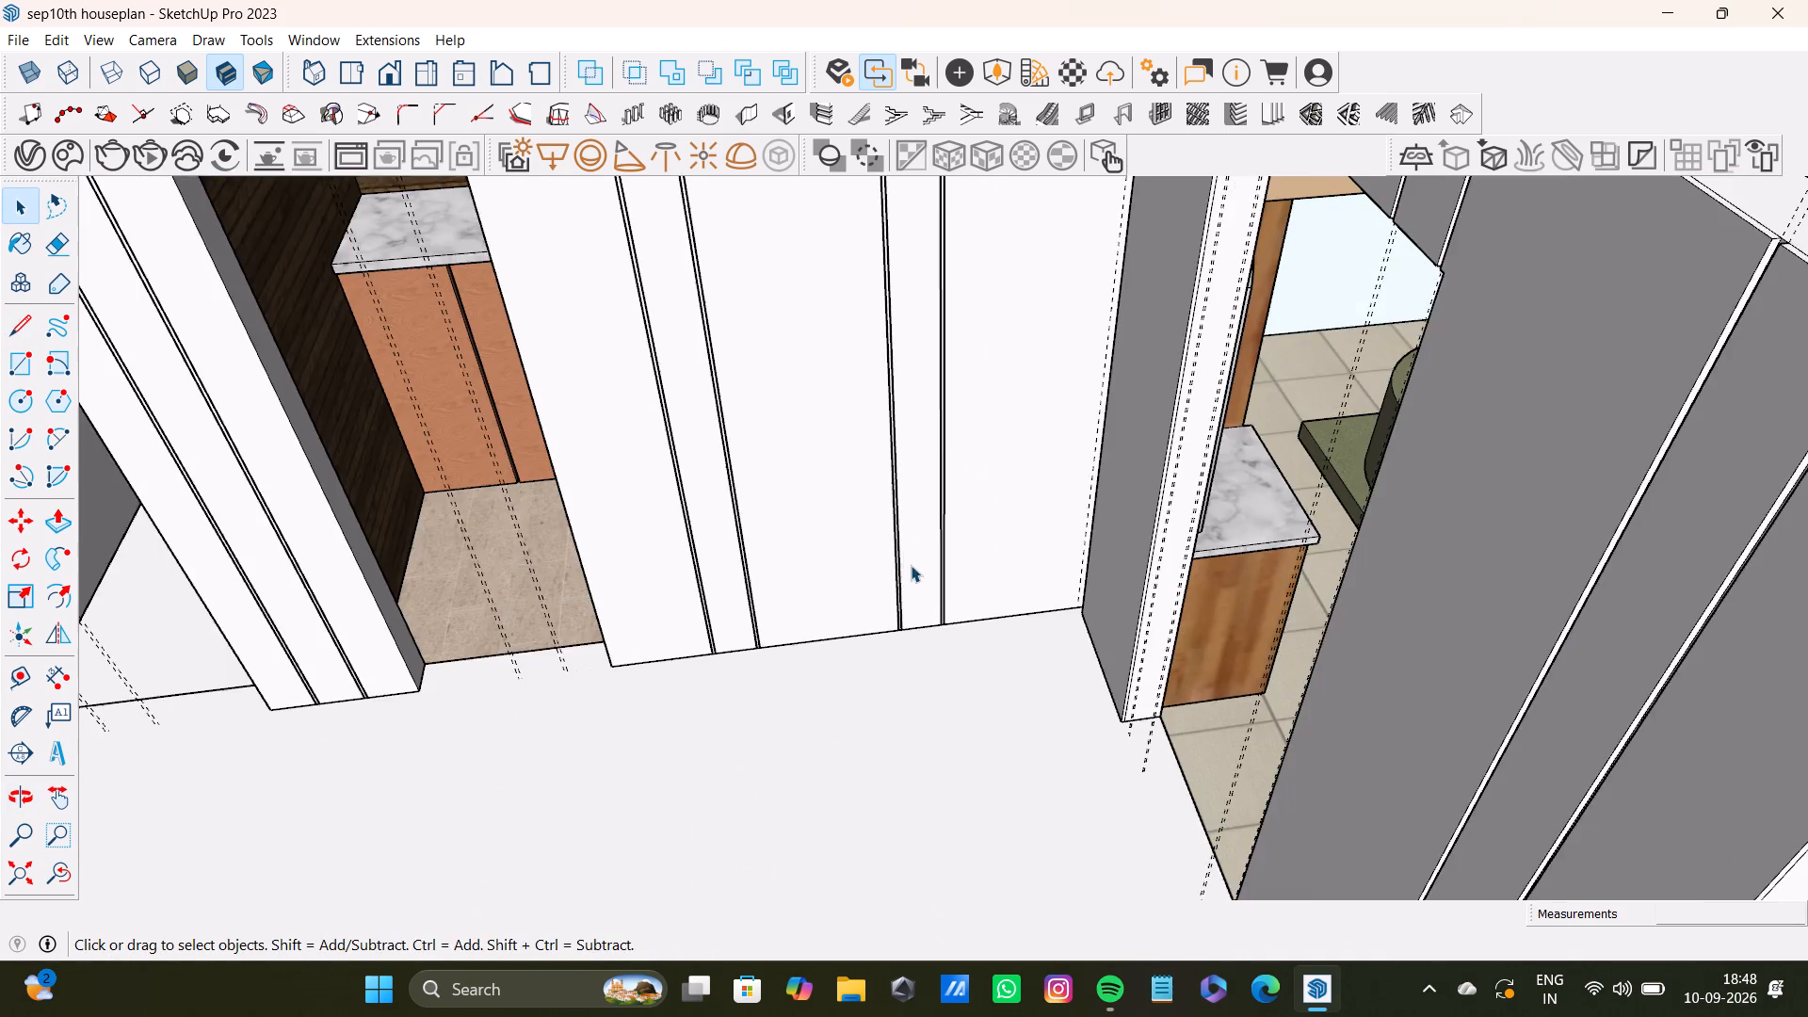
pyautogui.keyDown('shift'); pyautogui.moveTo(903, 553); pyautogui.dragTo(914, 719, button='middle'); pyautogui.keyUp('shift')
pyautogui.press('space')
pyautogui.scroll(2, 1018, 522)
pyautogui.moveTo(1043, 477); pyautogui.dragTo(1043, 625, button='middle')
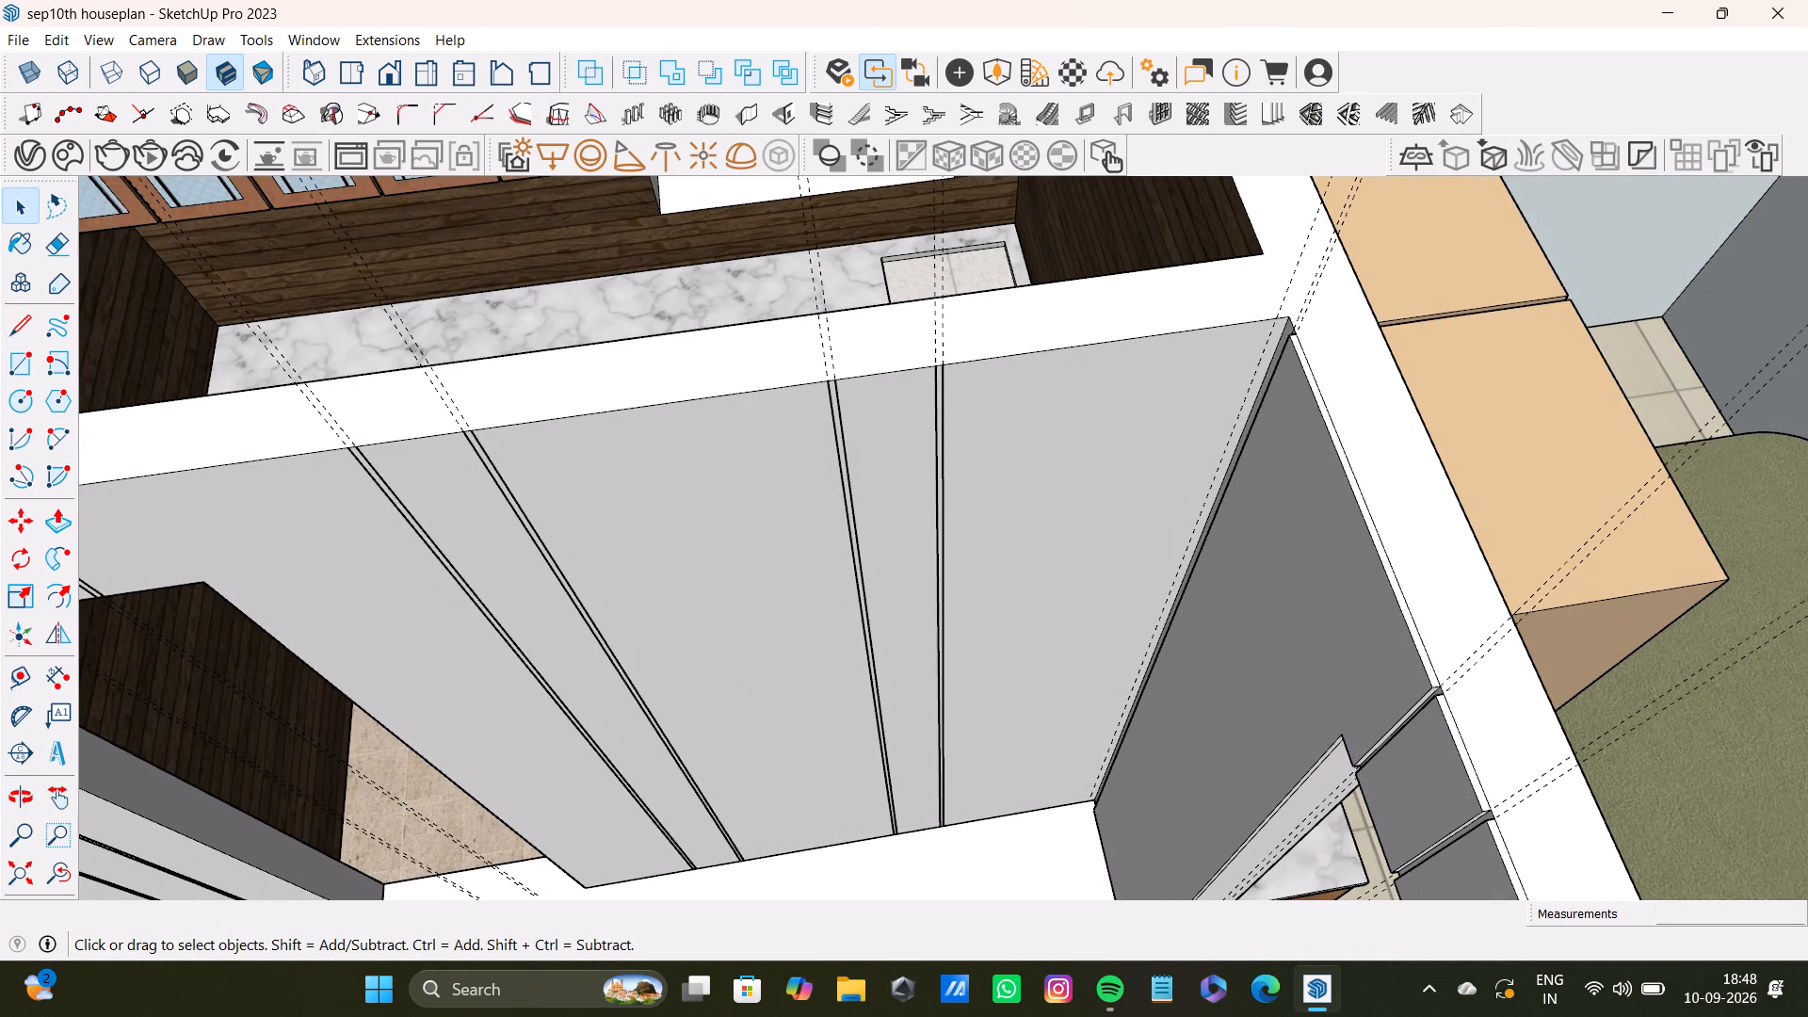
# Minimise SketchUp and launch the Fuji application from the desktop.
pyautogui.click(1674, 21)
pyautogui.doubleClick(1585, 59)
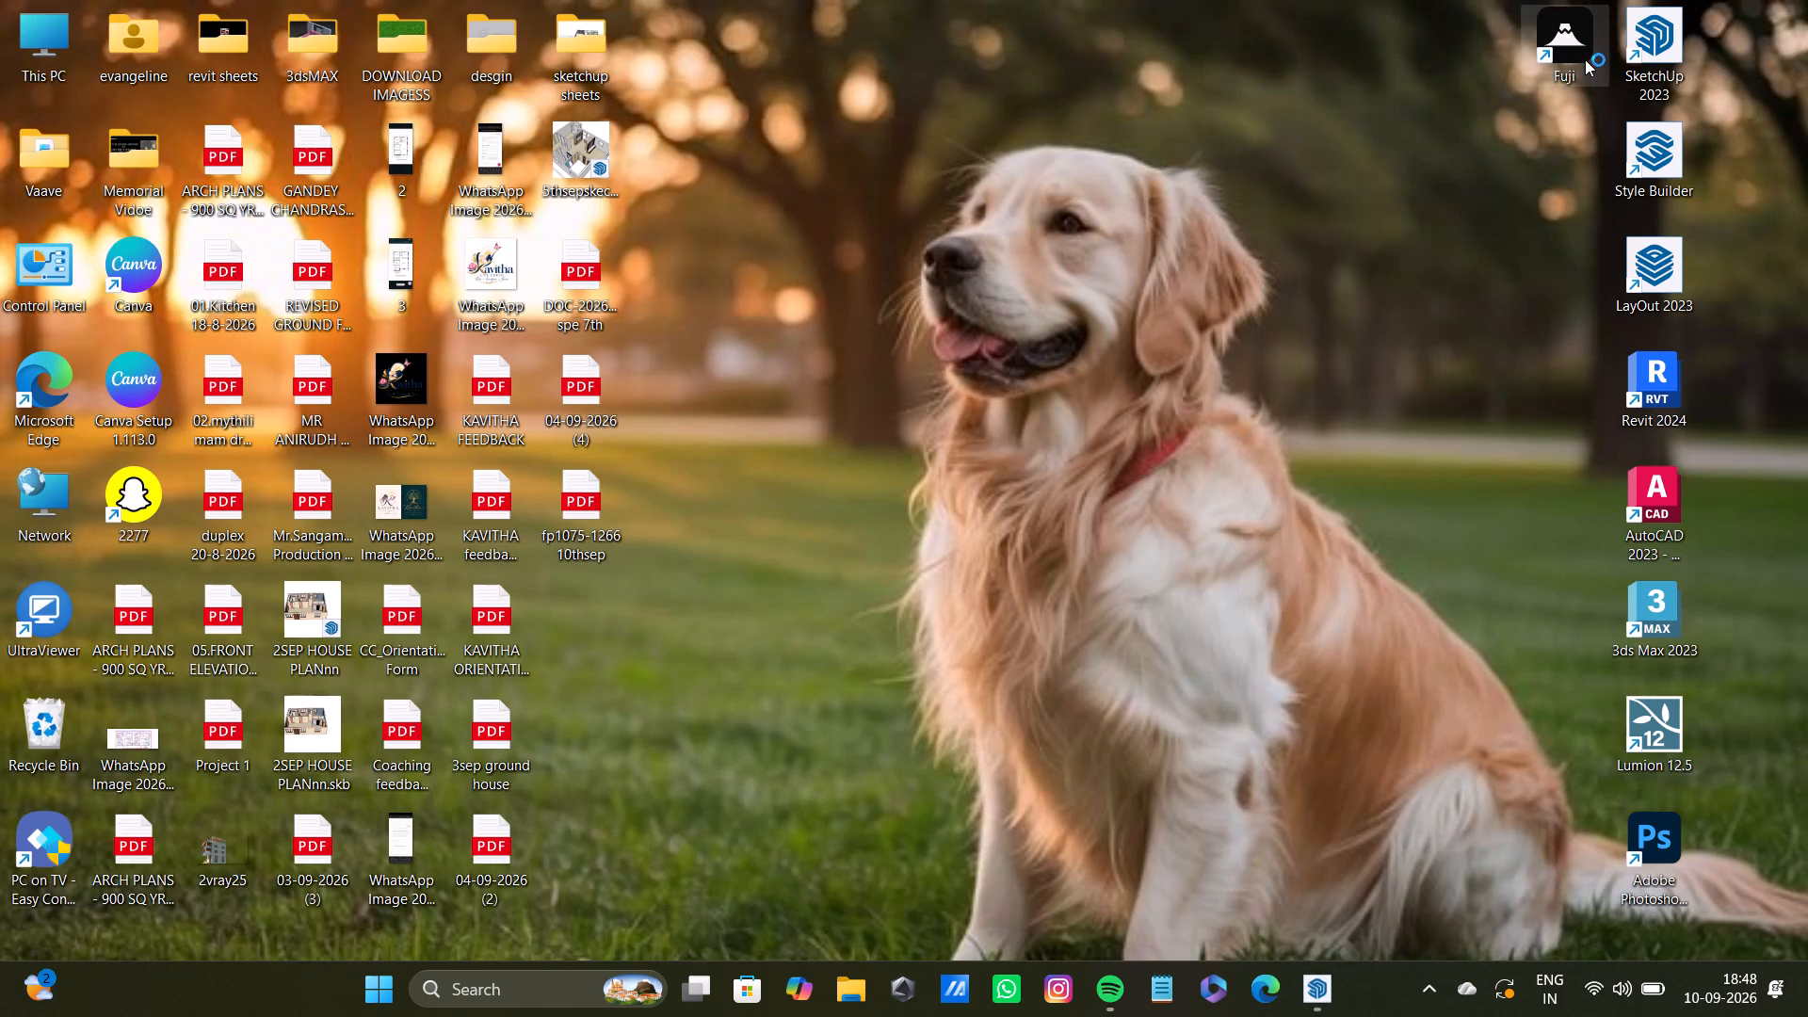
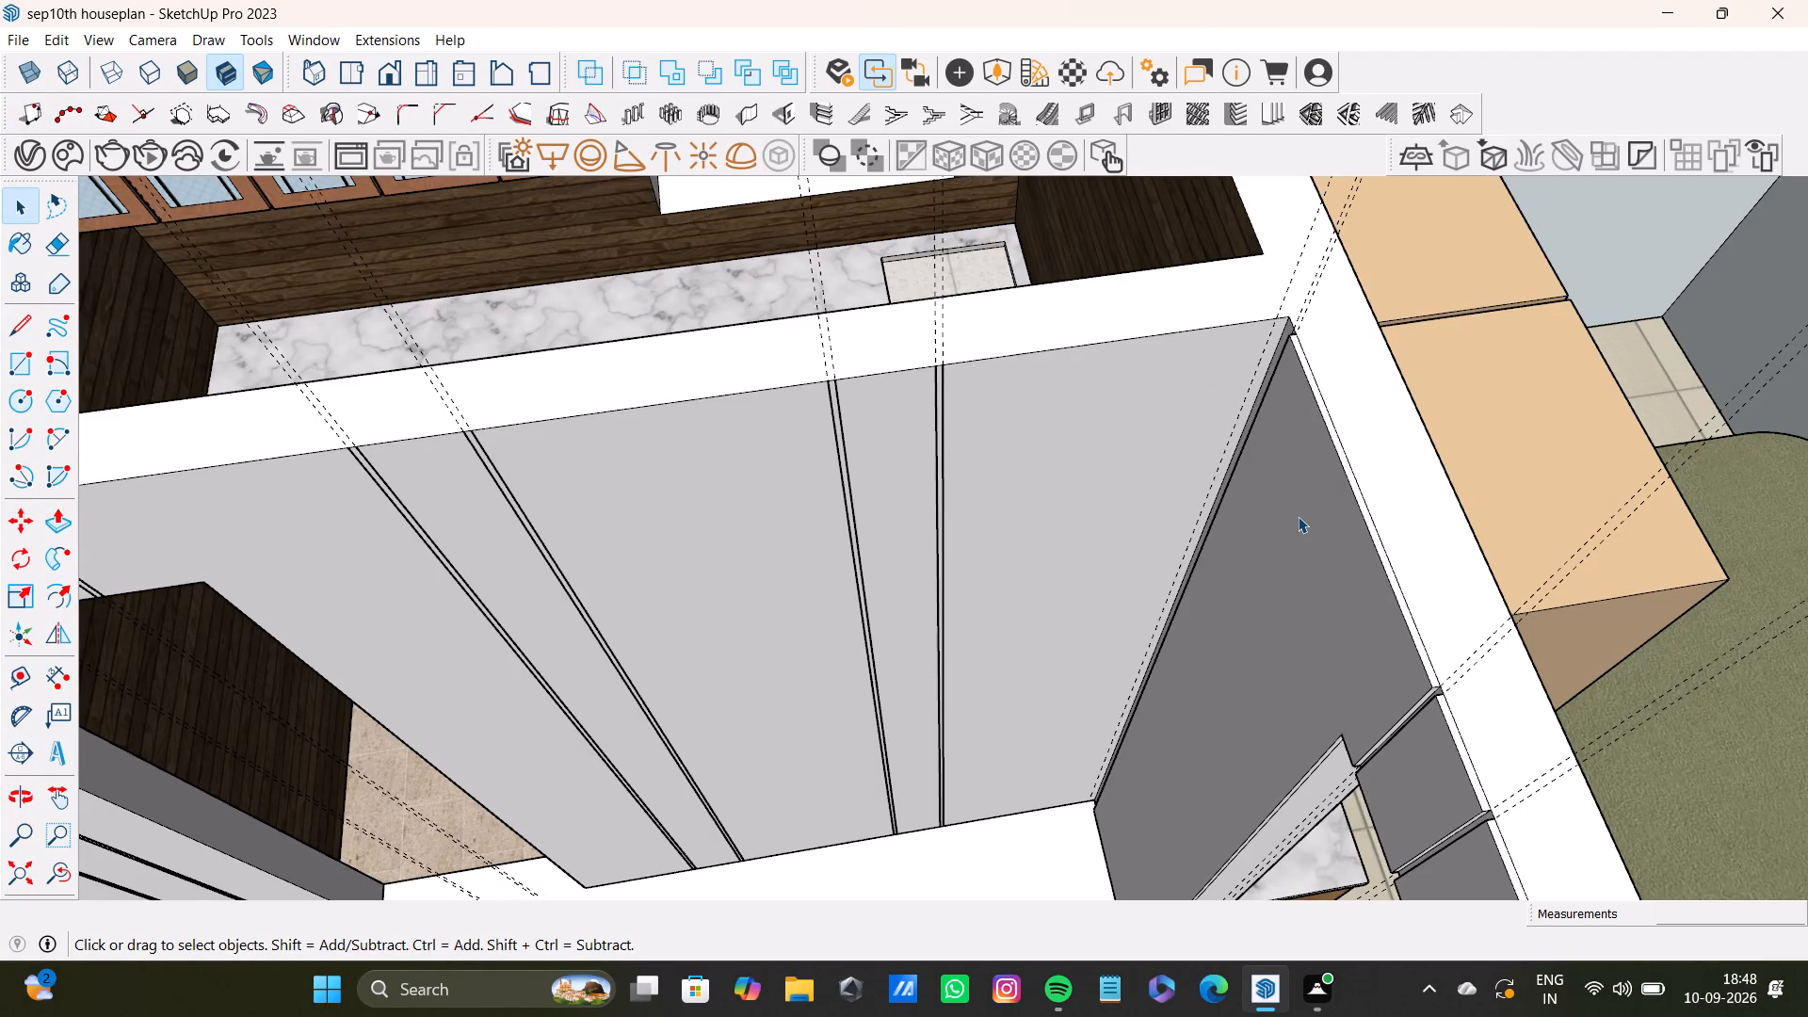
# Draw a vertical line along the guide beside the hall corner on the kitchen wall, from its top edge to the floor.
pyautogui.scroll(-3, 1324, 417)
pyautogui.scroll(5, 1266, 407)
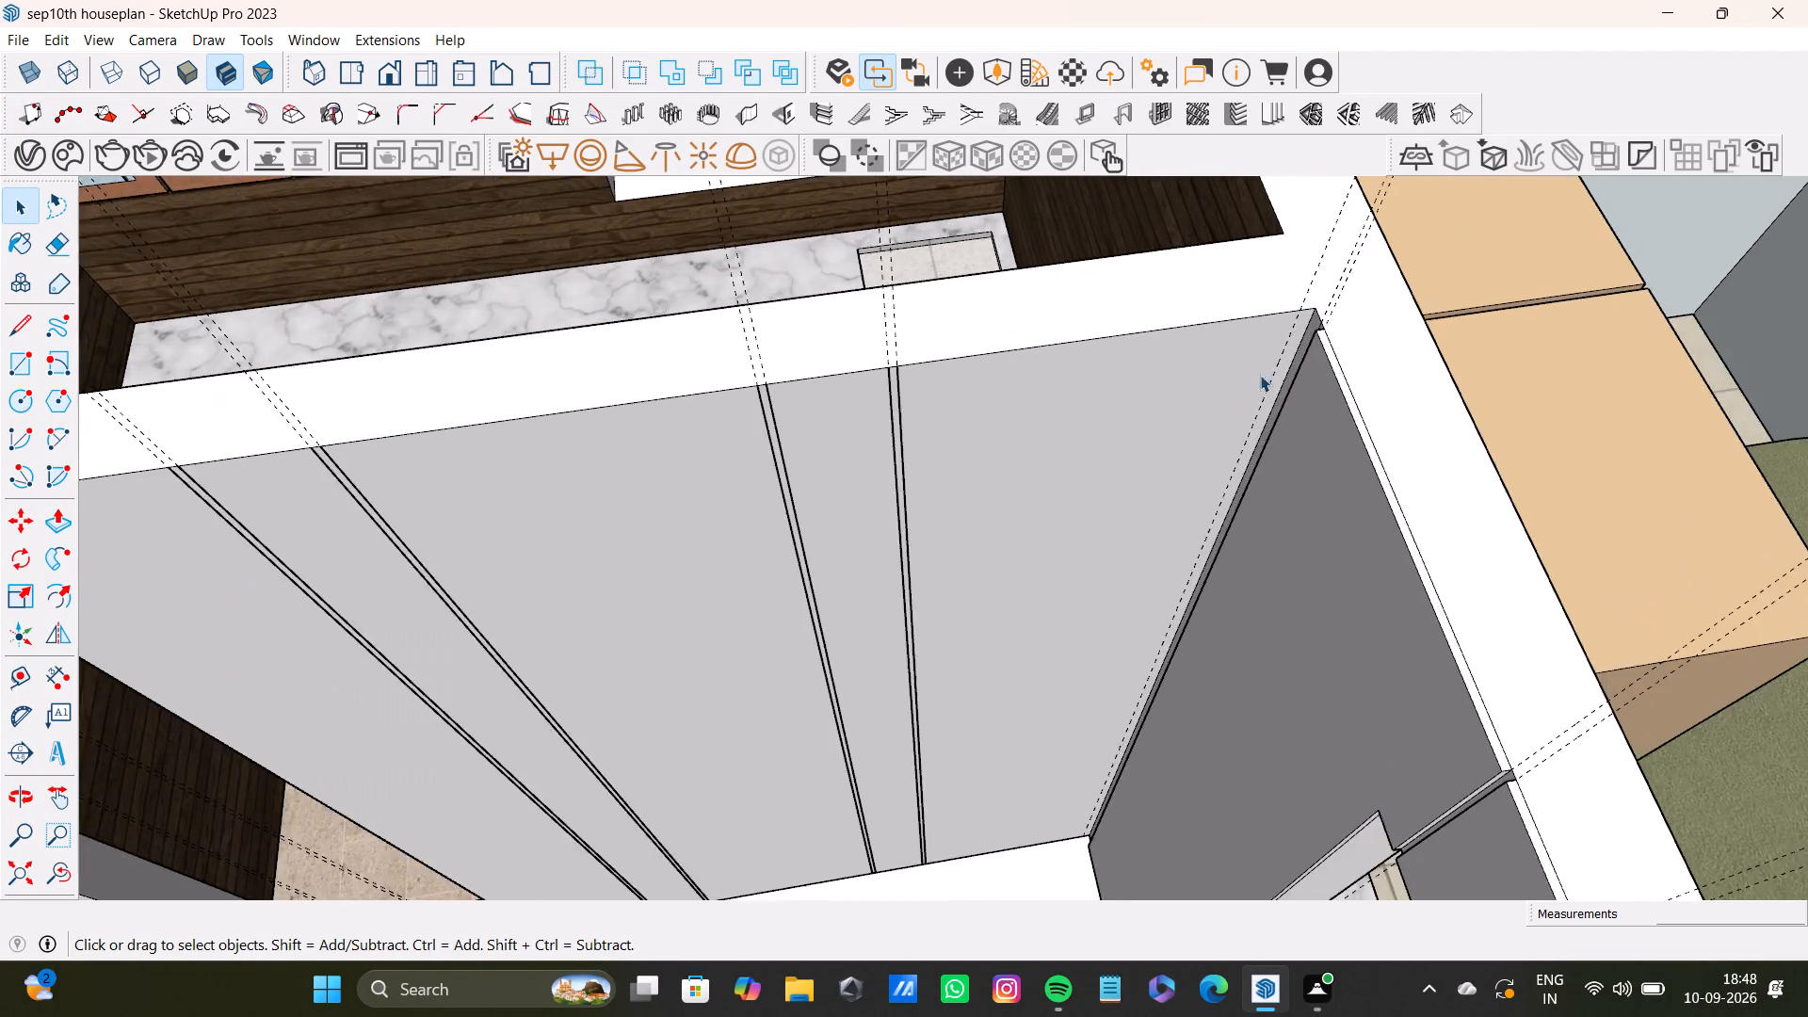
pyautogui.scroll(2, 1260, 375)
pyautogui.press('l')
pyautogui.scroll(8, 1293, 363)
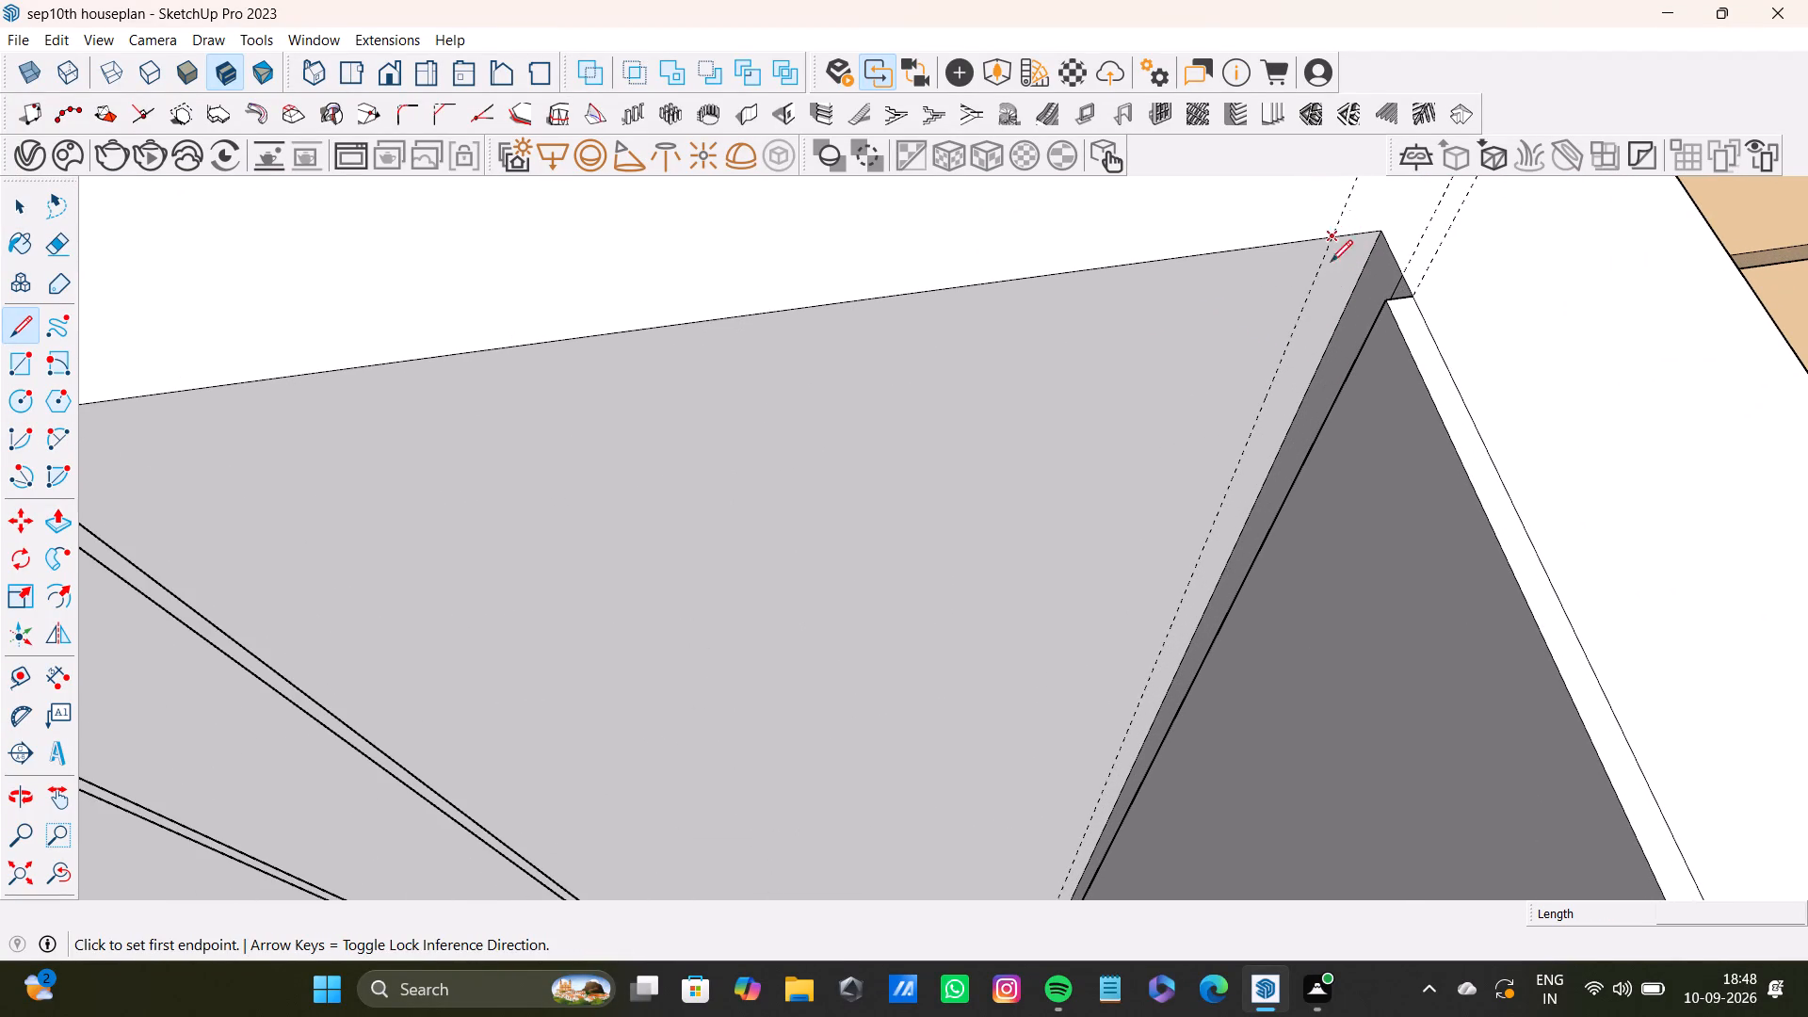
pyautogui.click(1333, 238)
pyautogui.scroll(-5, 1266, 478)
pyautogui.keyDown('shift'); pyautogui.moveTo(1242, 560); pyautogui.dragTo(1256, 282, button='middle'); pyautogui.keyUp('shift')
pyautogui.scroll(-4, 1235, 431)
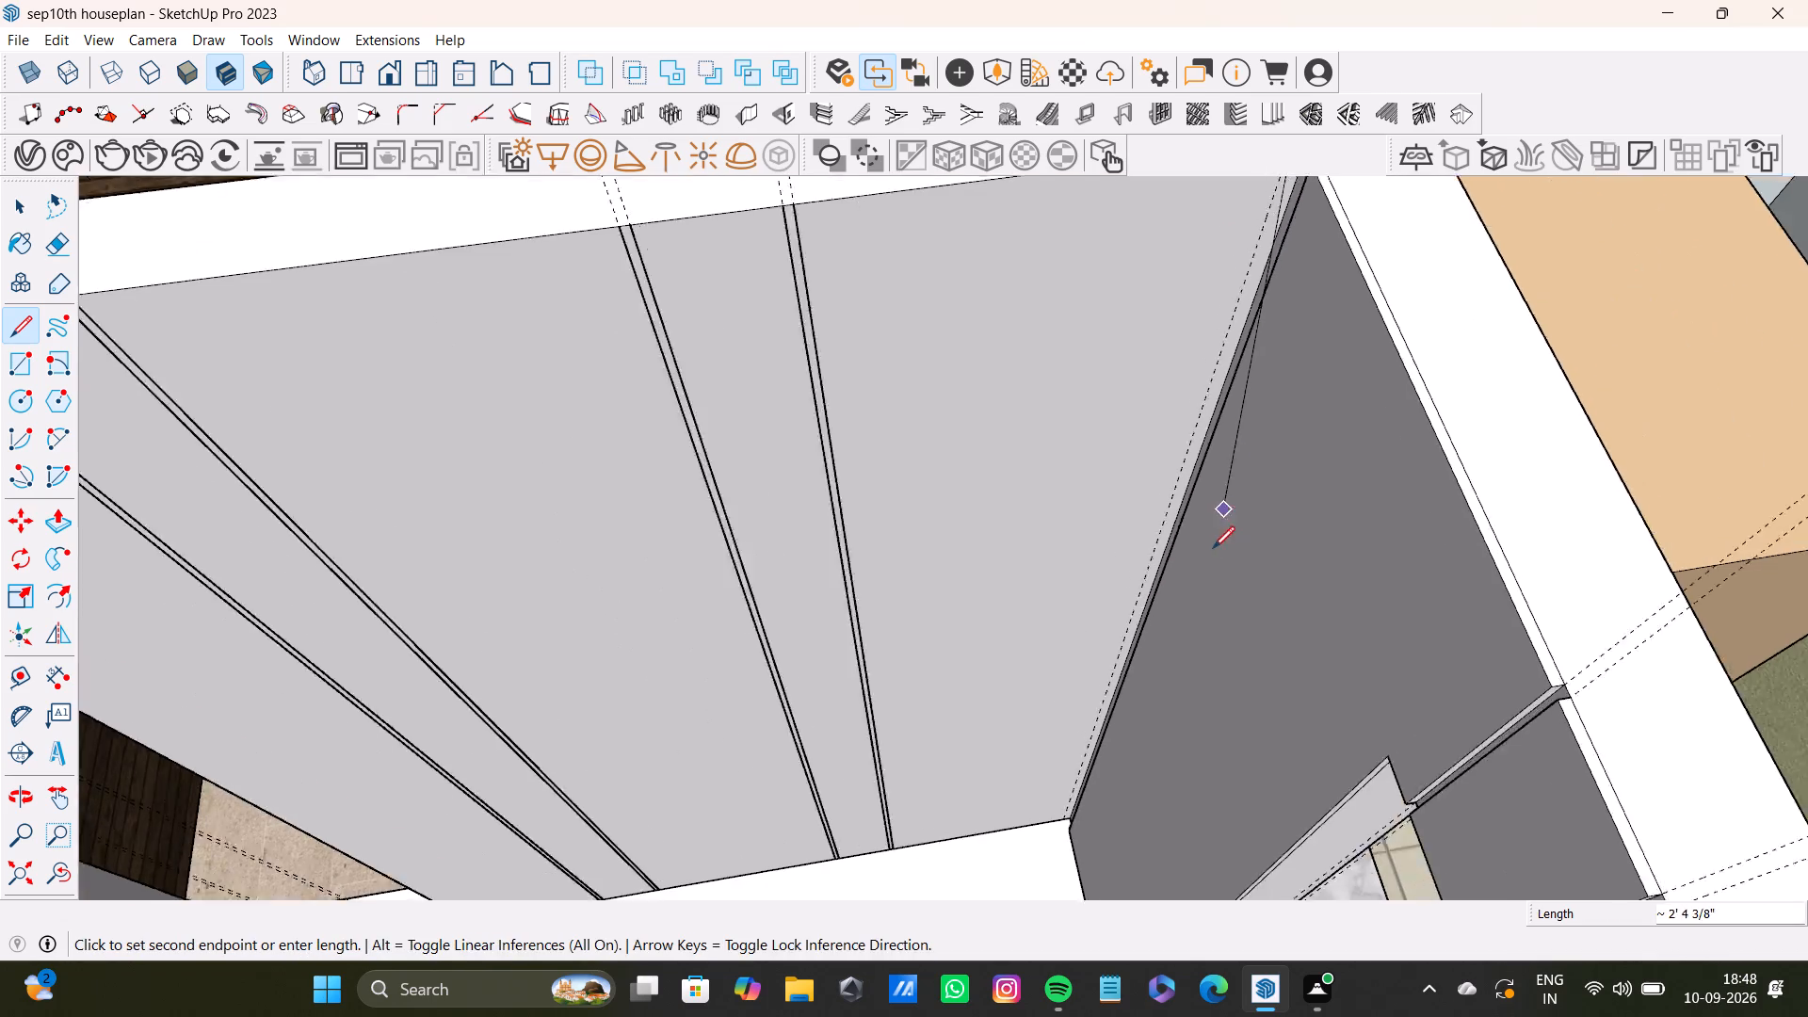
pyautogui.keyDown('shift'); pyautogui.moveTo(1179, 551); pyautogui.dragTo(1197, 345, button='middle'); pyautogui.keyUp('shift')
pyautogui.scroll(3, 1185, 488)
pyautogui.moveTo(1119, 624); pyautogui.dragTo(1156, 440, button='middle')
pyautogui.scroll(6, 1106, 633)
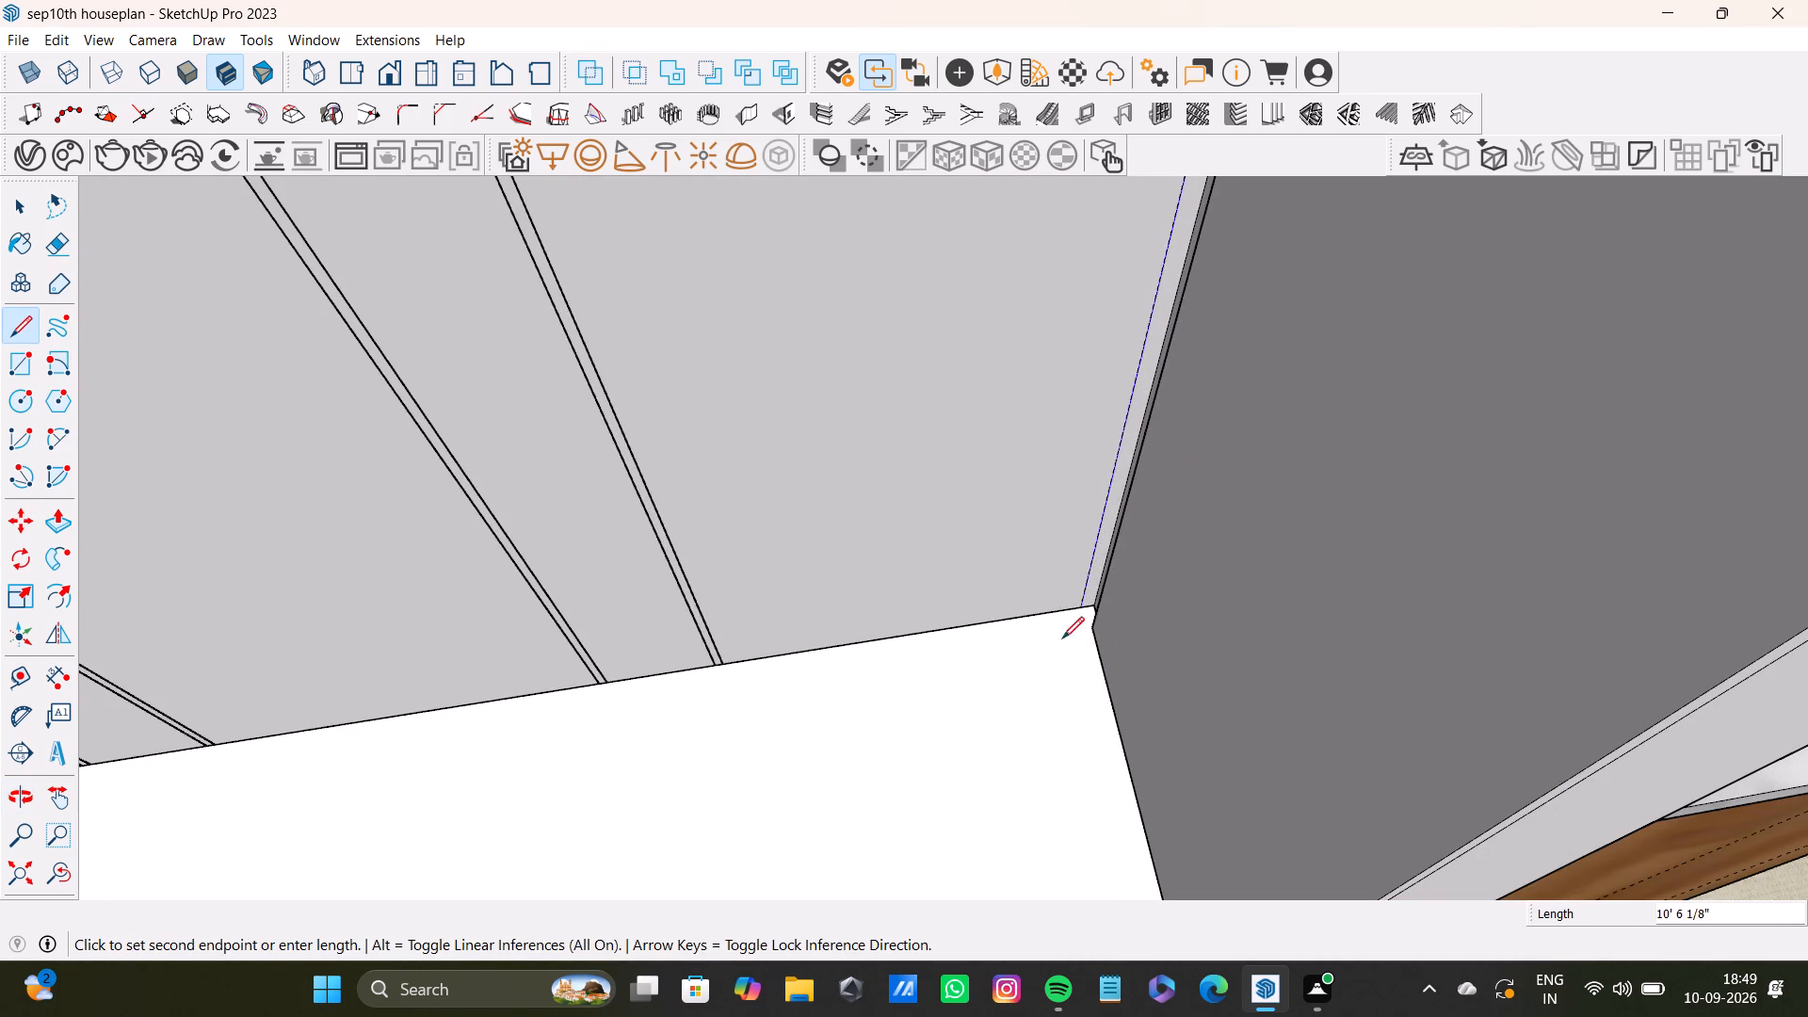
pyautogui.click(1078, 612)
pyautogui.scroll(-12, 992, 614)
pyautogui.press('space')
# Examine the hall walls and surrounding rooms of the house plan from several angles.
pyautogui.scroll(-2, 870, 571)
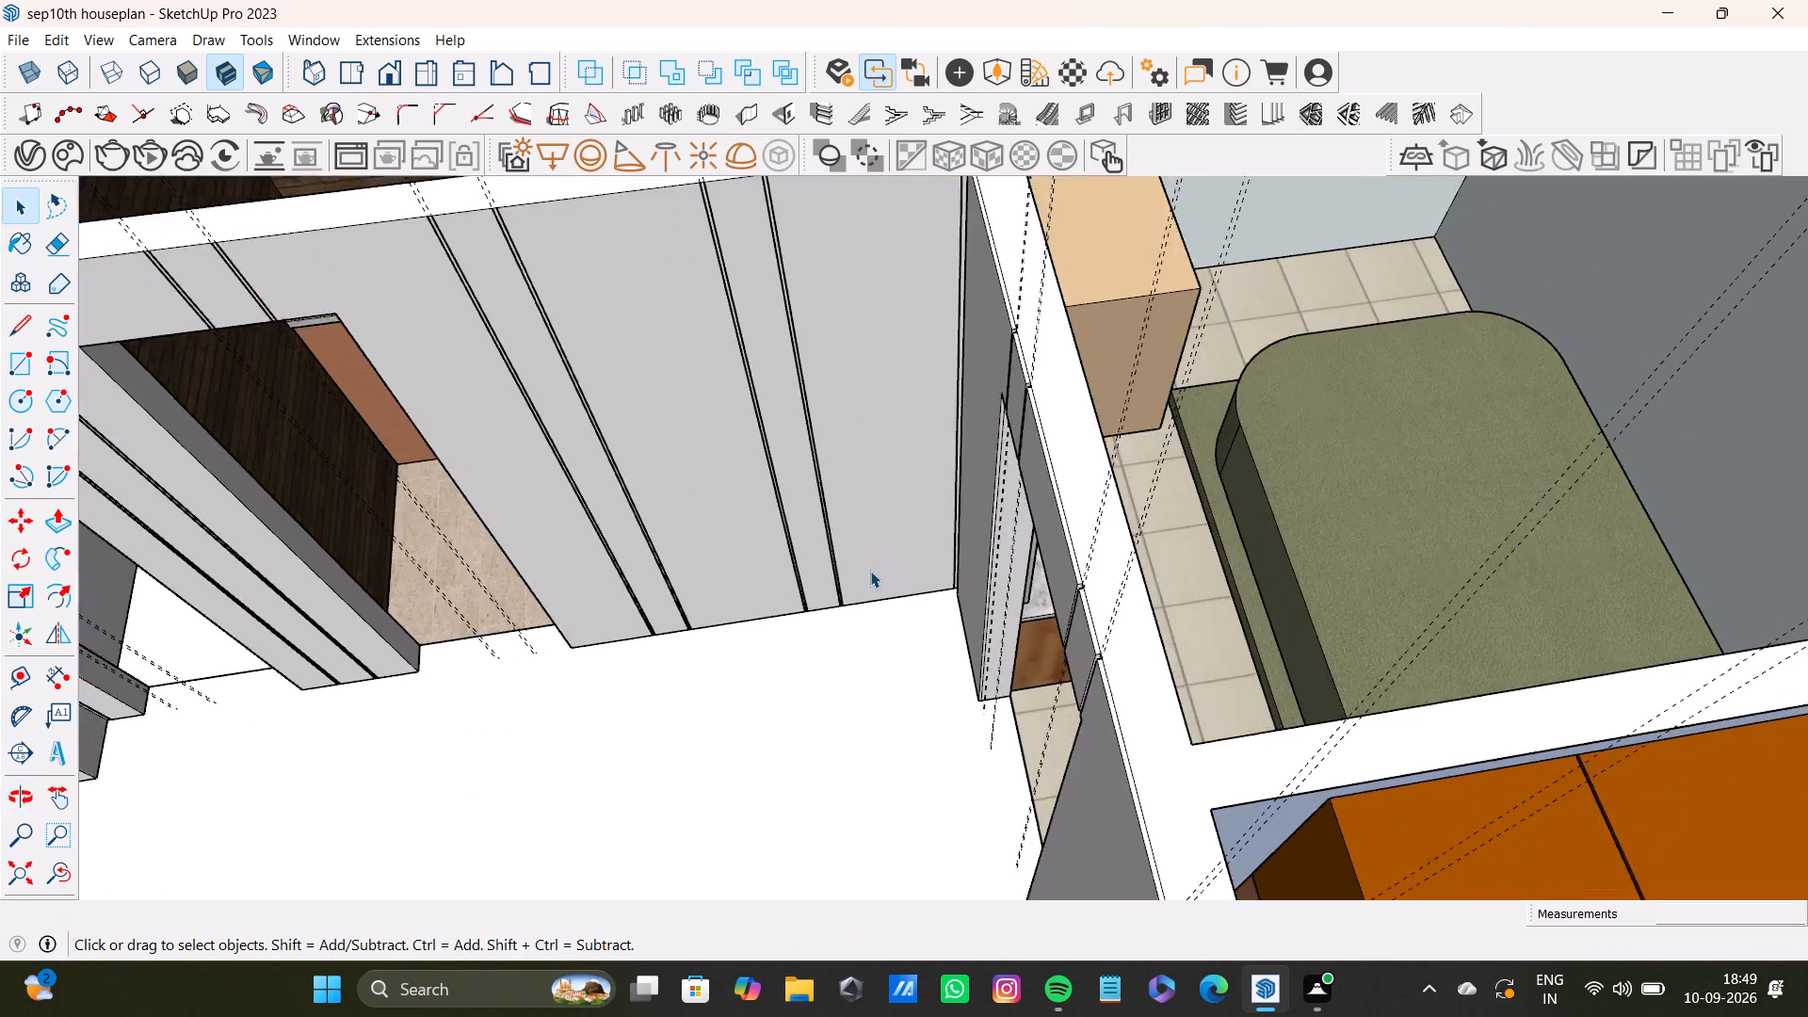
pyautogui.scroll(-7, 870, 571)
pyautogui.keyDown('shift'); pyautogui.moveTo(851, 563); pyautogui.dragTo(1376, 552, button='middle'); pyautogui.keyUp('shift')
pyautogui.moveTo(1376, 553); pyautogui.dragTo(928, 566, button='middle')
pyautogui.scroll(3, 915, 527)
pyautogui.keyDown('shift'); pyautogui.moveTo(987, 579); pyautogui.dragTo(1110, 604, button='middle'); pyautogui.keyUp('shift')
pyautogui.moveTo(1233, 619); pyautogui.dragTo(880, 590, button='middle')
pyautogui.scroll(4, 872, 564)
pyautogui.keyDown('shift'); pyautogui.moveTo(866, 573); pyautogui.dragTo(1104, 517, button='middle'); pyautogui.keyUp('shift')
pyautogui.moveTo(1154, 567); pyautogui.dragTo(728, 494, button='middle')
pyautogui.scroll(-4, 684, 489)
pyautogui.keyDown('shift'); pyautogui.moveTo(557, 468); pyautogui.dragTo(1169, 520, button='middle'); pyautogui.keyUp('shift')
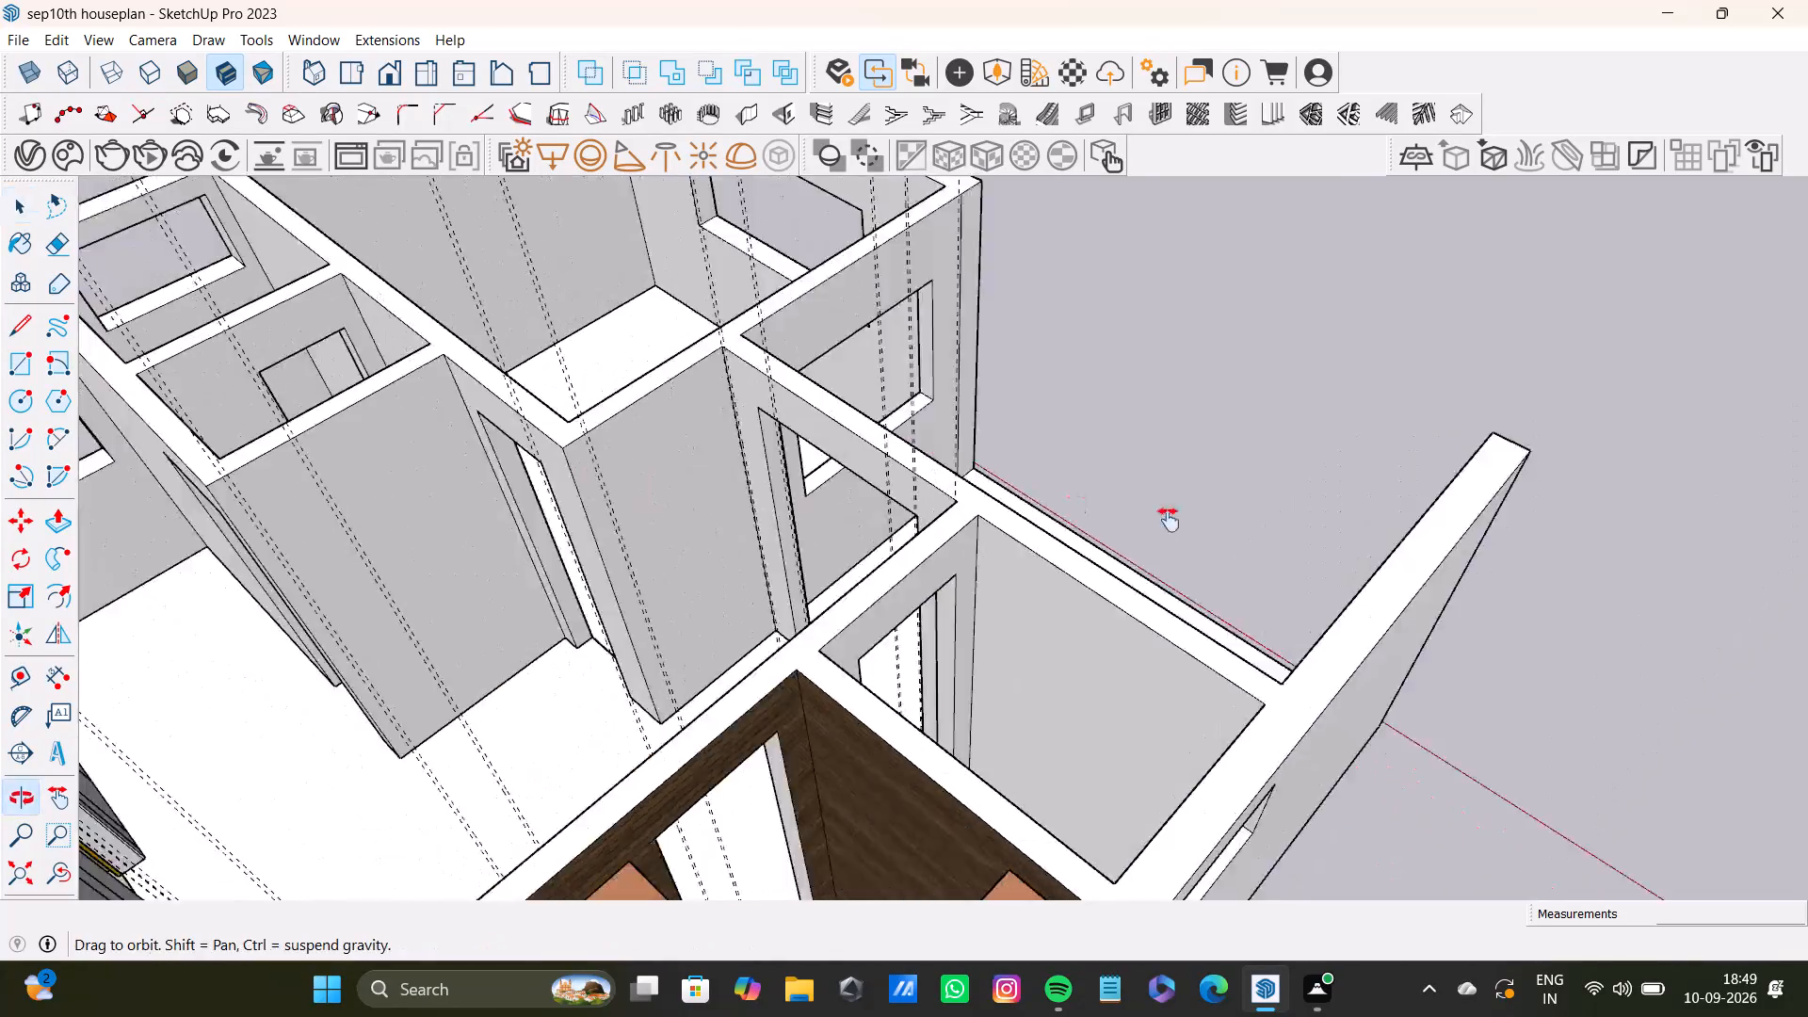
pyautogui.keyDown('shift'); pyautogui.moveTo(1169, 520); pyautogui.dragTo(1199, 524, button='middle'); pyautogui.keyUp('shift')
pyautogui.moveTo(1191, 552); pyautogui.dragTo(1706, 656, button='middle')
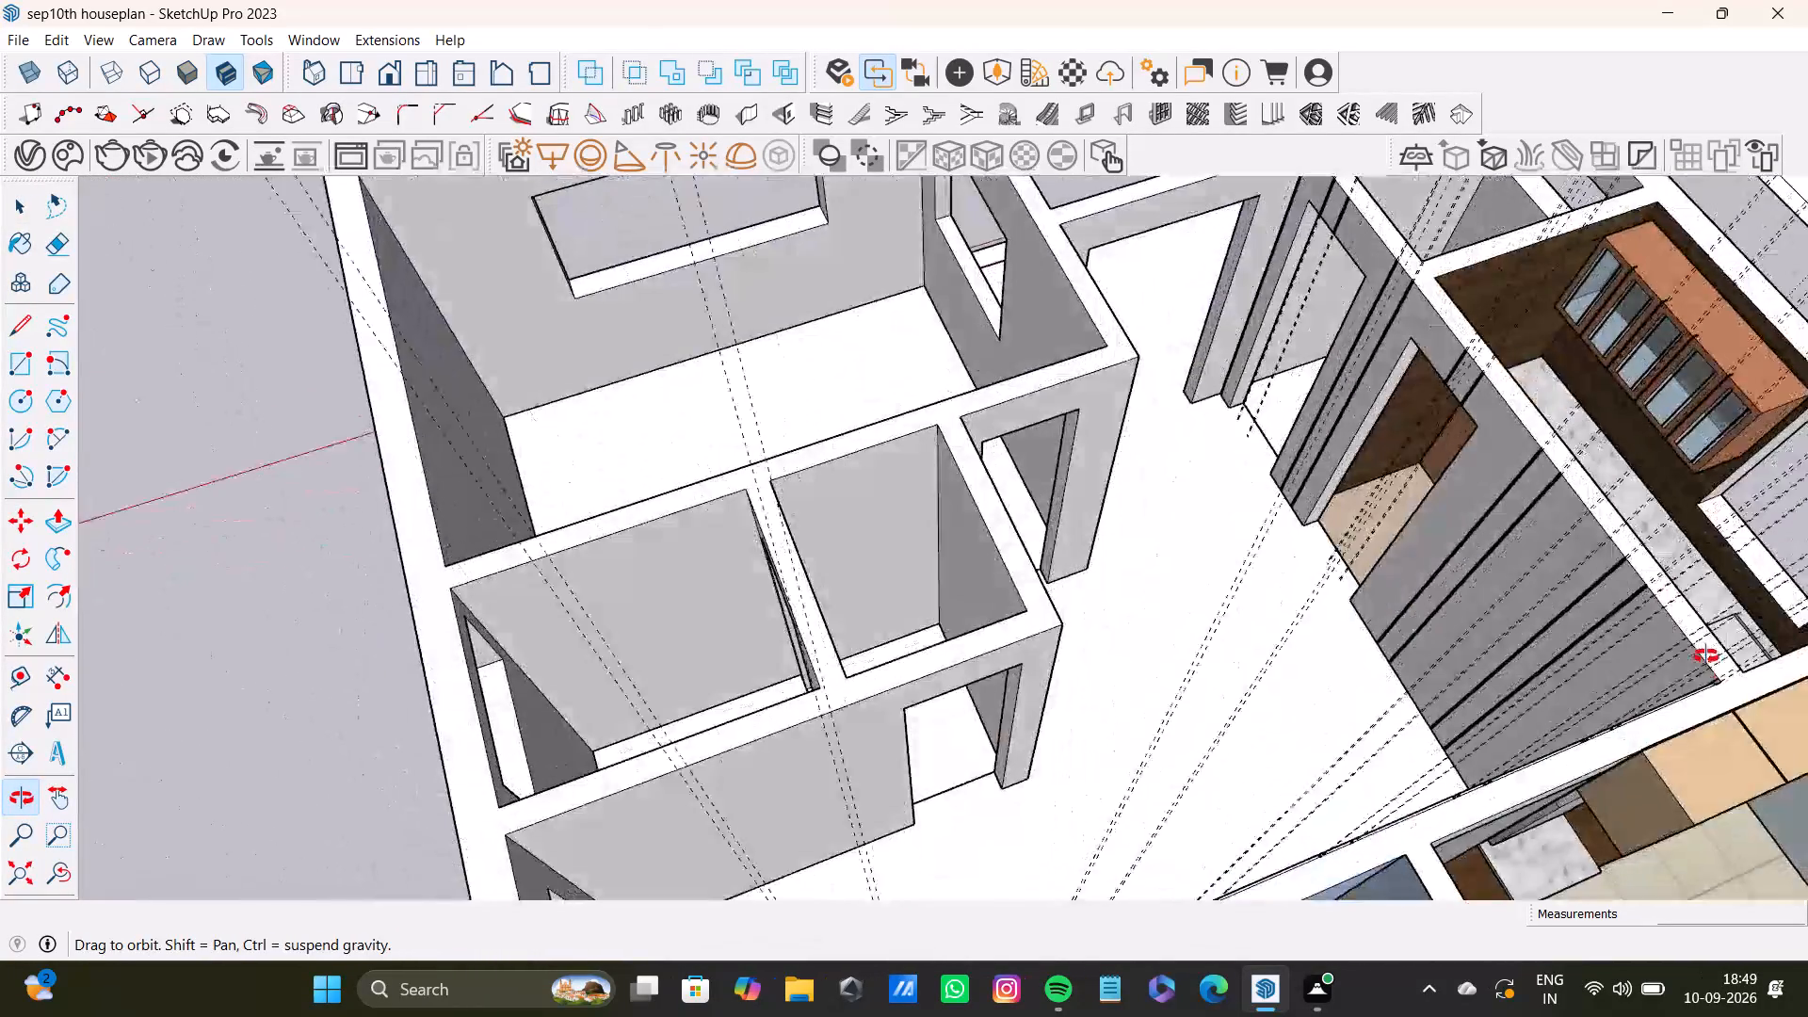
pyautogui.moveTo(1706, 656); pyautogui.dragTo(1807, 639, button='middle')
pyautogui.scroll(3, 1184, 589)
pyautogui.moveTo(1184, 589); pyautogui.dragTo(1676, 456, button='middle')
pyautogui.scroll(-4, 1401, 501)
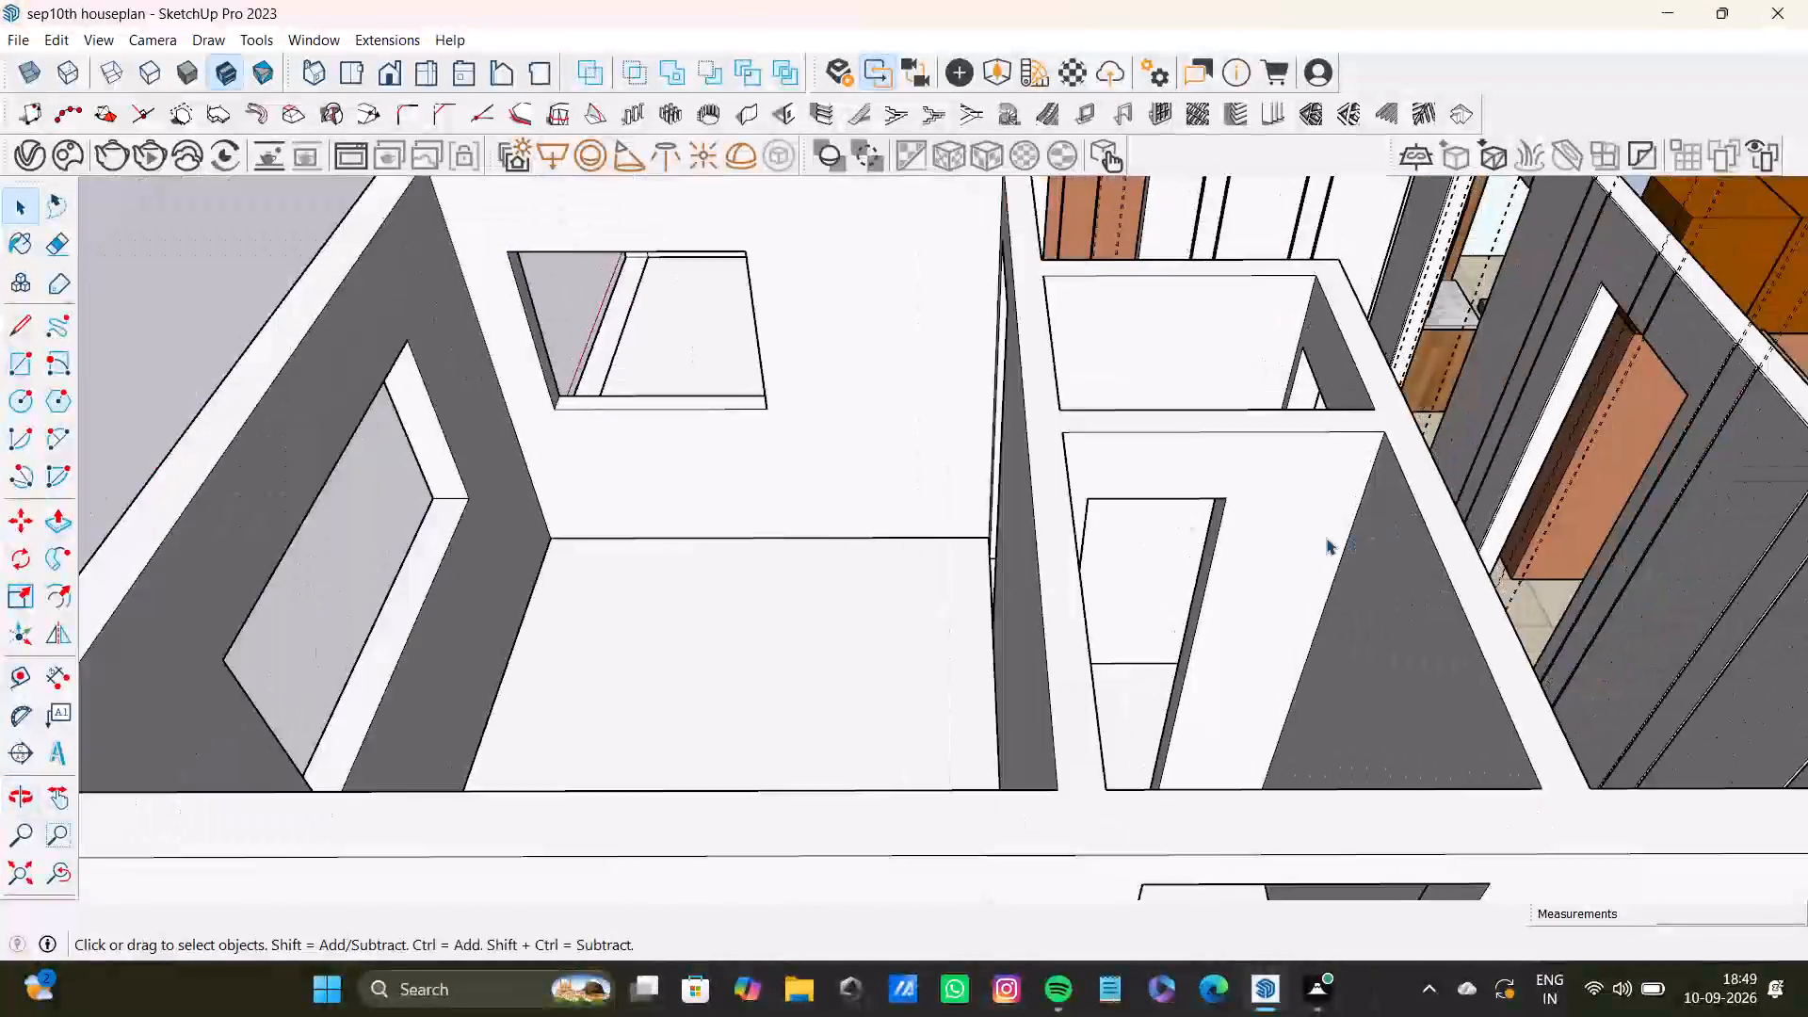
pyautogui.keyDown('shift'); pyautogui.moveTo(1318, 513); pyautogui.dragTo(887, 579, button='middle'); pyautogui.keyUp('shift')
pyautogui.moveTo(871, 579); pyautogui.dragTo(1545, 542, button='middle')
pyautogui.keyDown('shift'); pyautogui.moveTo(1186, 371); pyautogui.dragTo(1115, 610, button='middle'); pyautogui.keyUp('shift')
pyautogui.moveTo(980, 560); pyautogui.dragTo(1486, 579, button='middle')
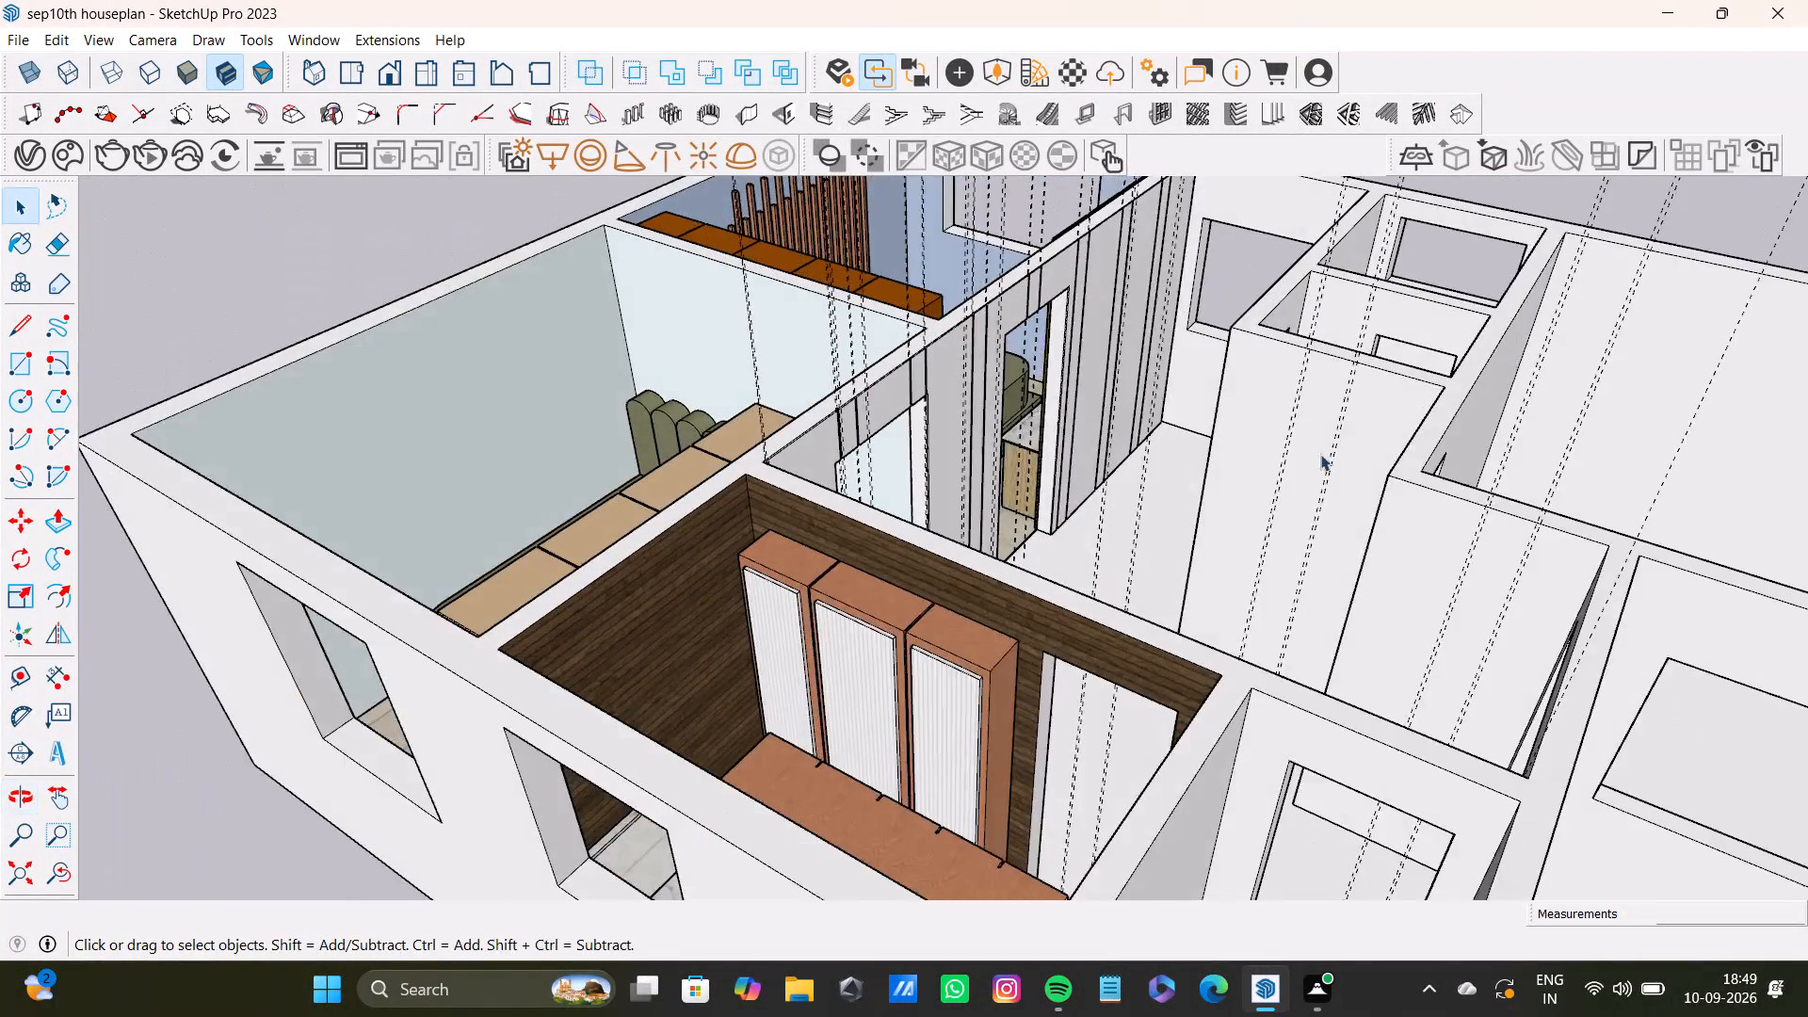
# Place a vertical guide on the hall's window wall, 2' from the corner beside the panelled wall.
pyautogui.scroll(1, 1188, 397)
pyautogui.keyDown('shift'); pyautogui.moveTo(1188, 397); pyautogui.dragTo(1076, 635, button='middle'); pyautogui.keyUp('shift')
pyautogui.moveTo(1025, 552); pyautogui.dragTo(1186, 573, button='middle')
pyautogui.scroll(6, 1048, 479)
pyautogui.keyDown('shift'); pyautogui.moveTo(1041, 449); pyautogui.dragTo(895, 557, button='middle'); pyautogui.keyUp('shift')
pyautogui.scroll(1, 938, 473)
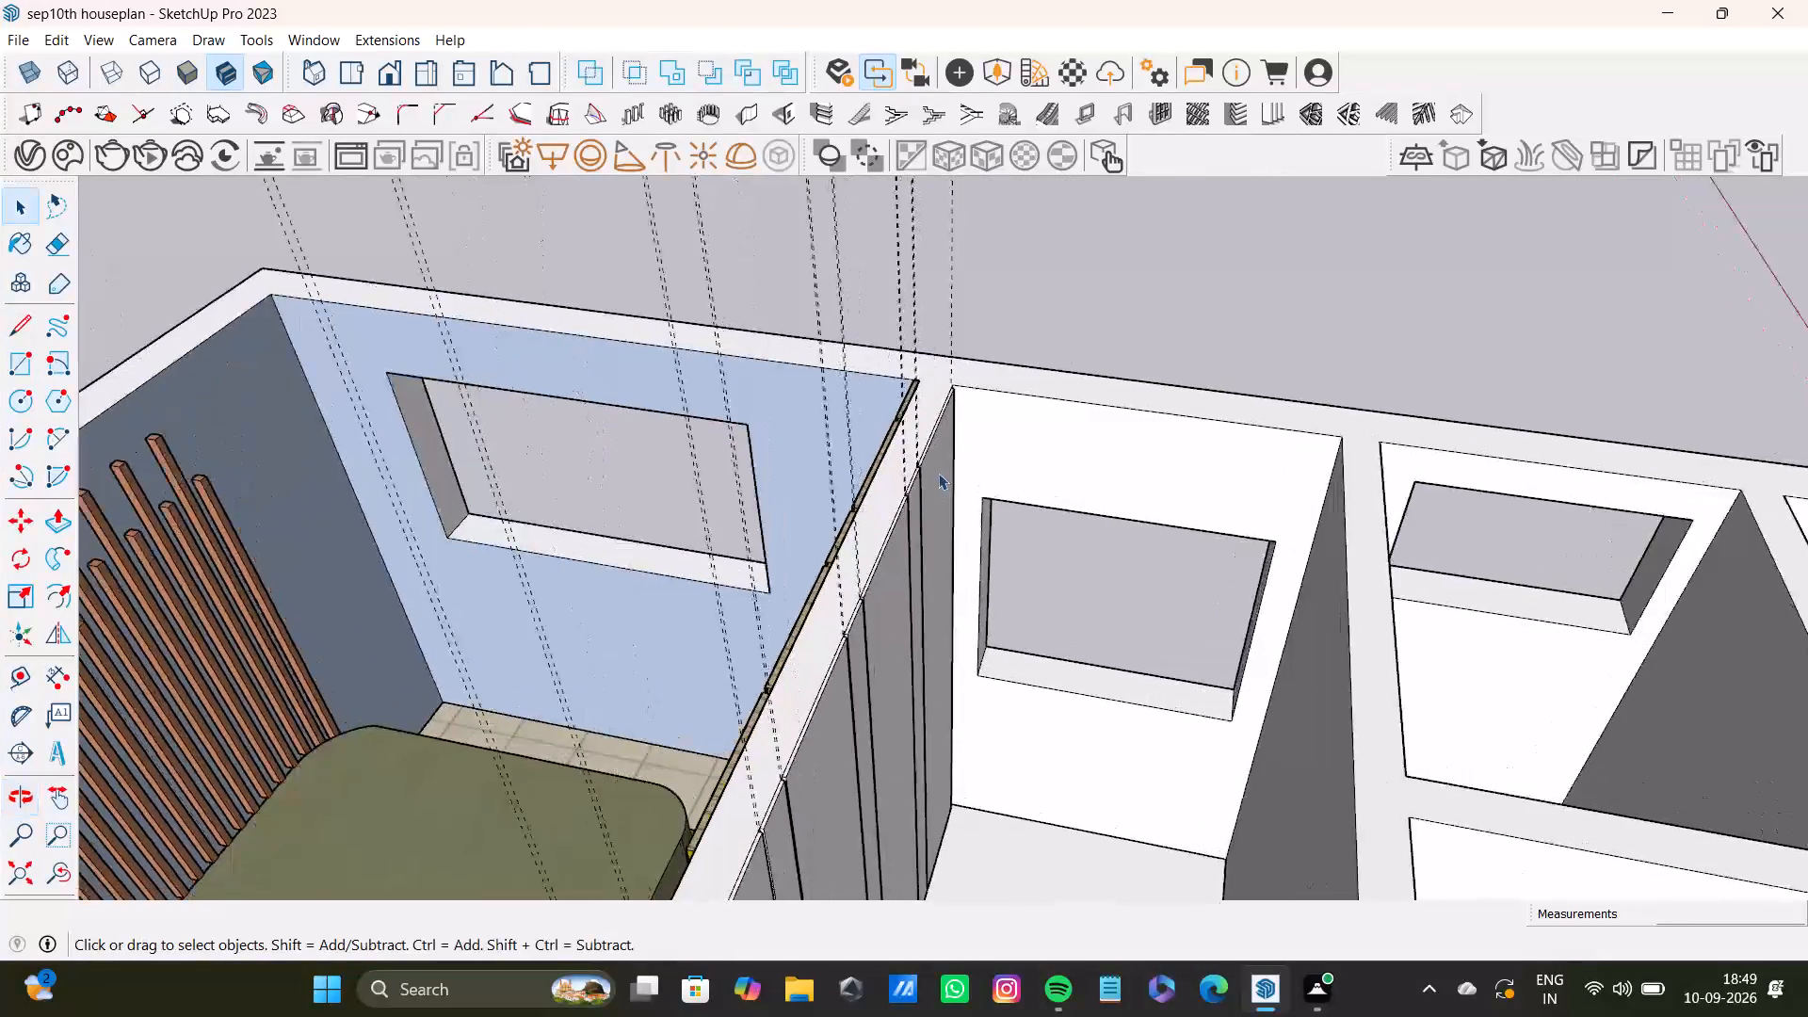
pyautogui.scroll(11, 938, 473)
pyautogui.press('t')
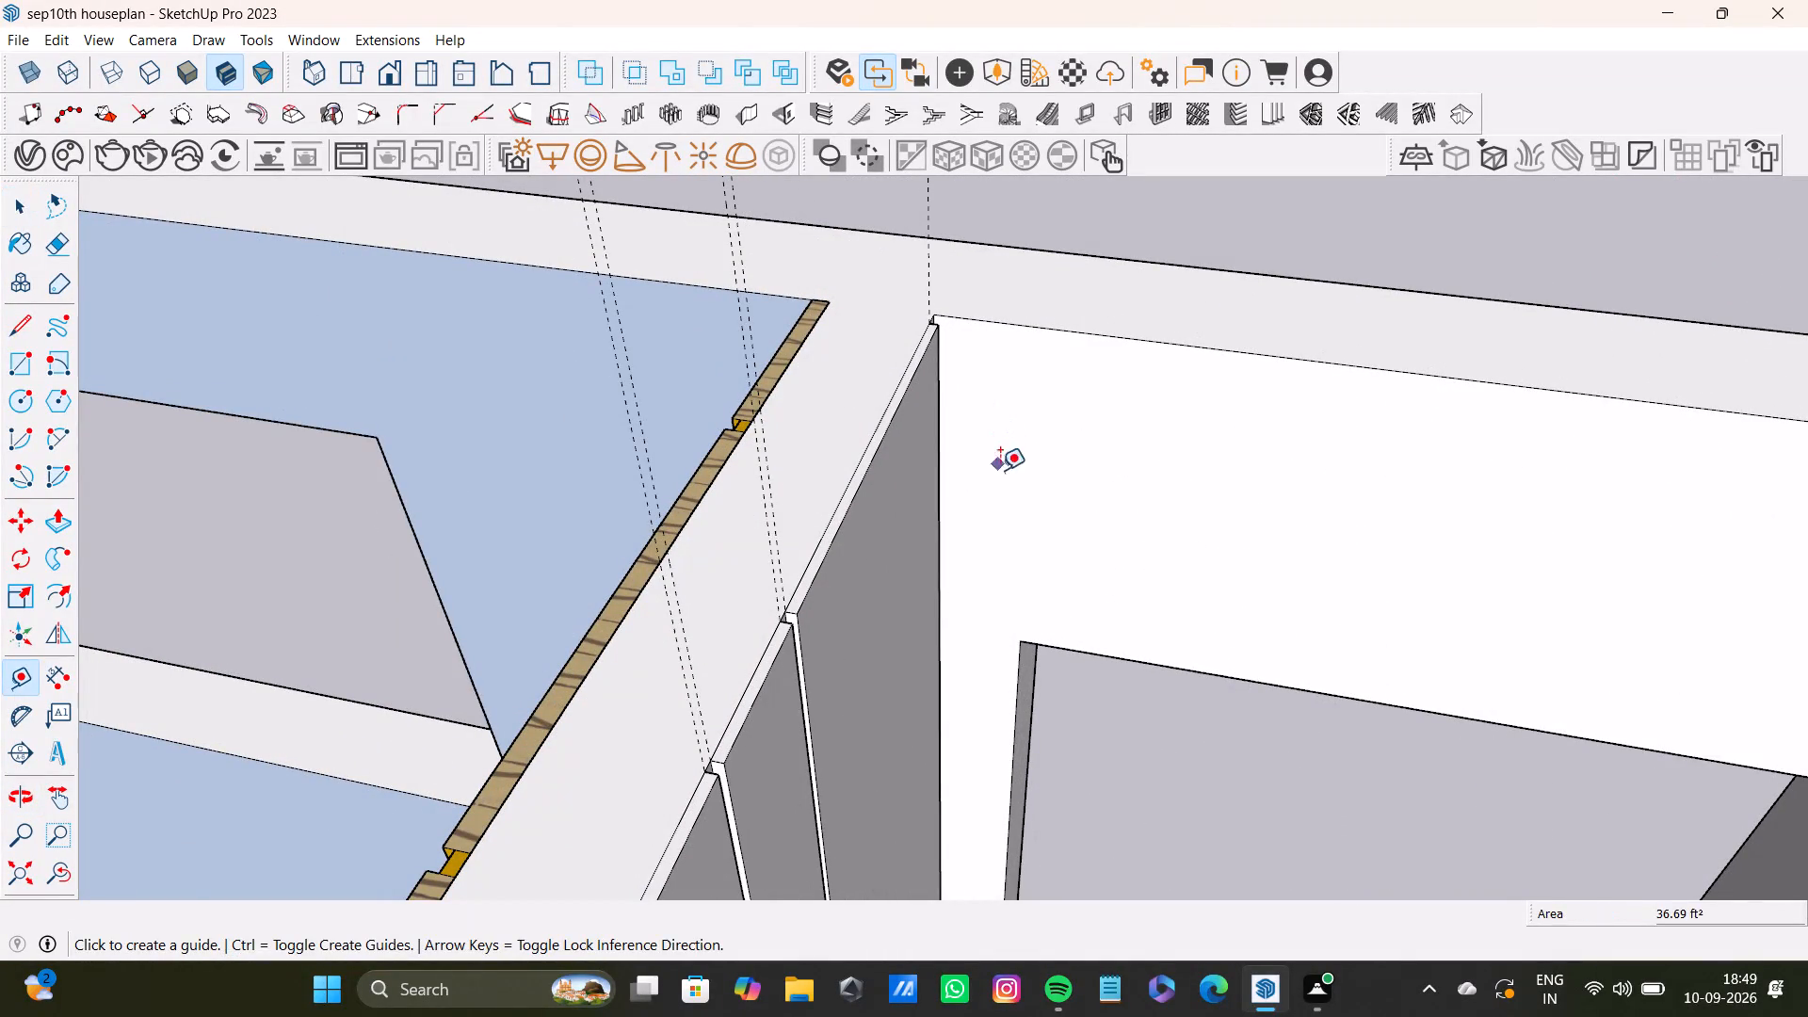
pyautogui.scroll(15, 920, 324)
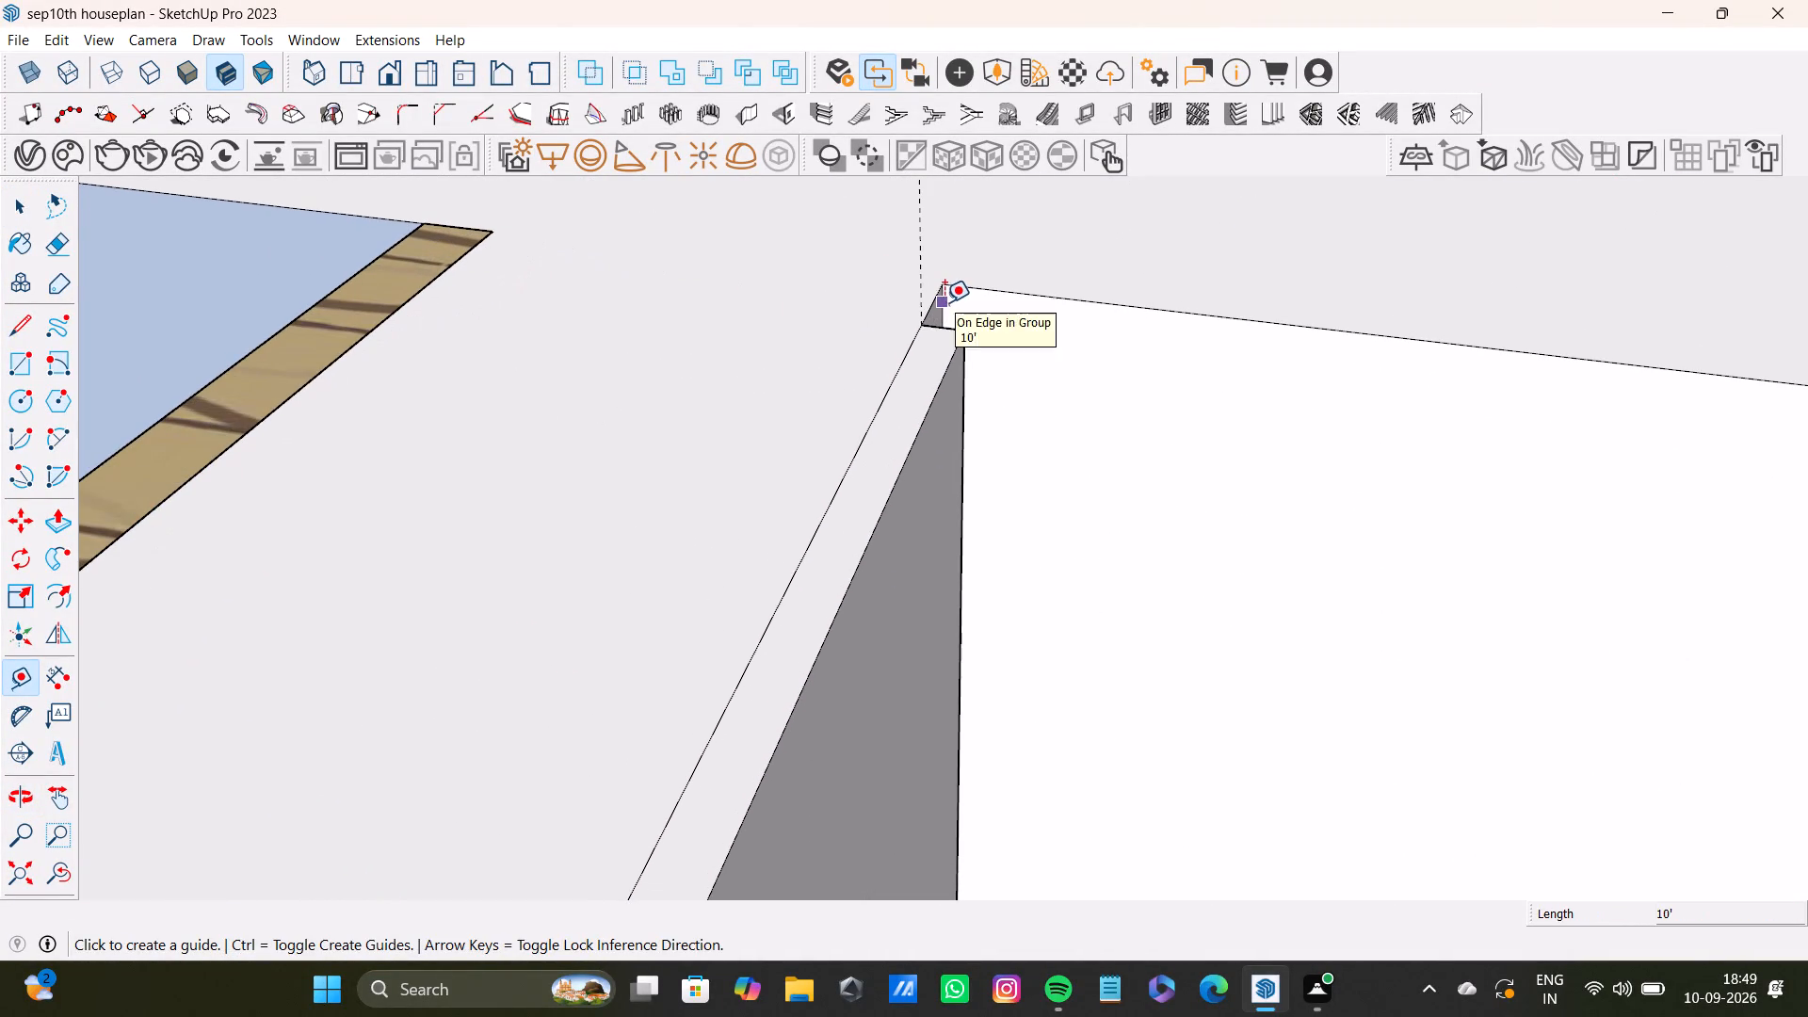
pyautogui.click(944, 302)
pyautogui.scroll(-11, 1362, 429)
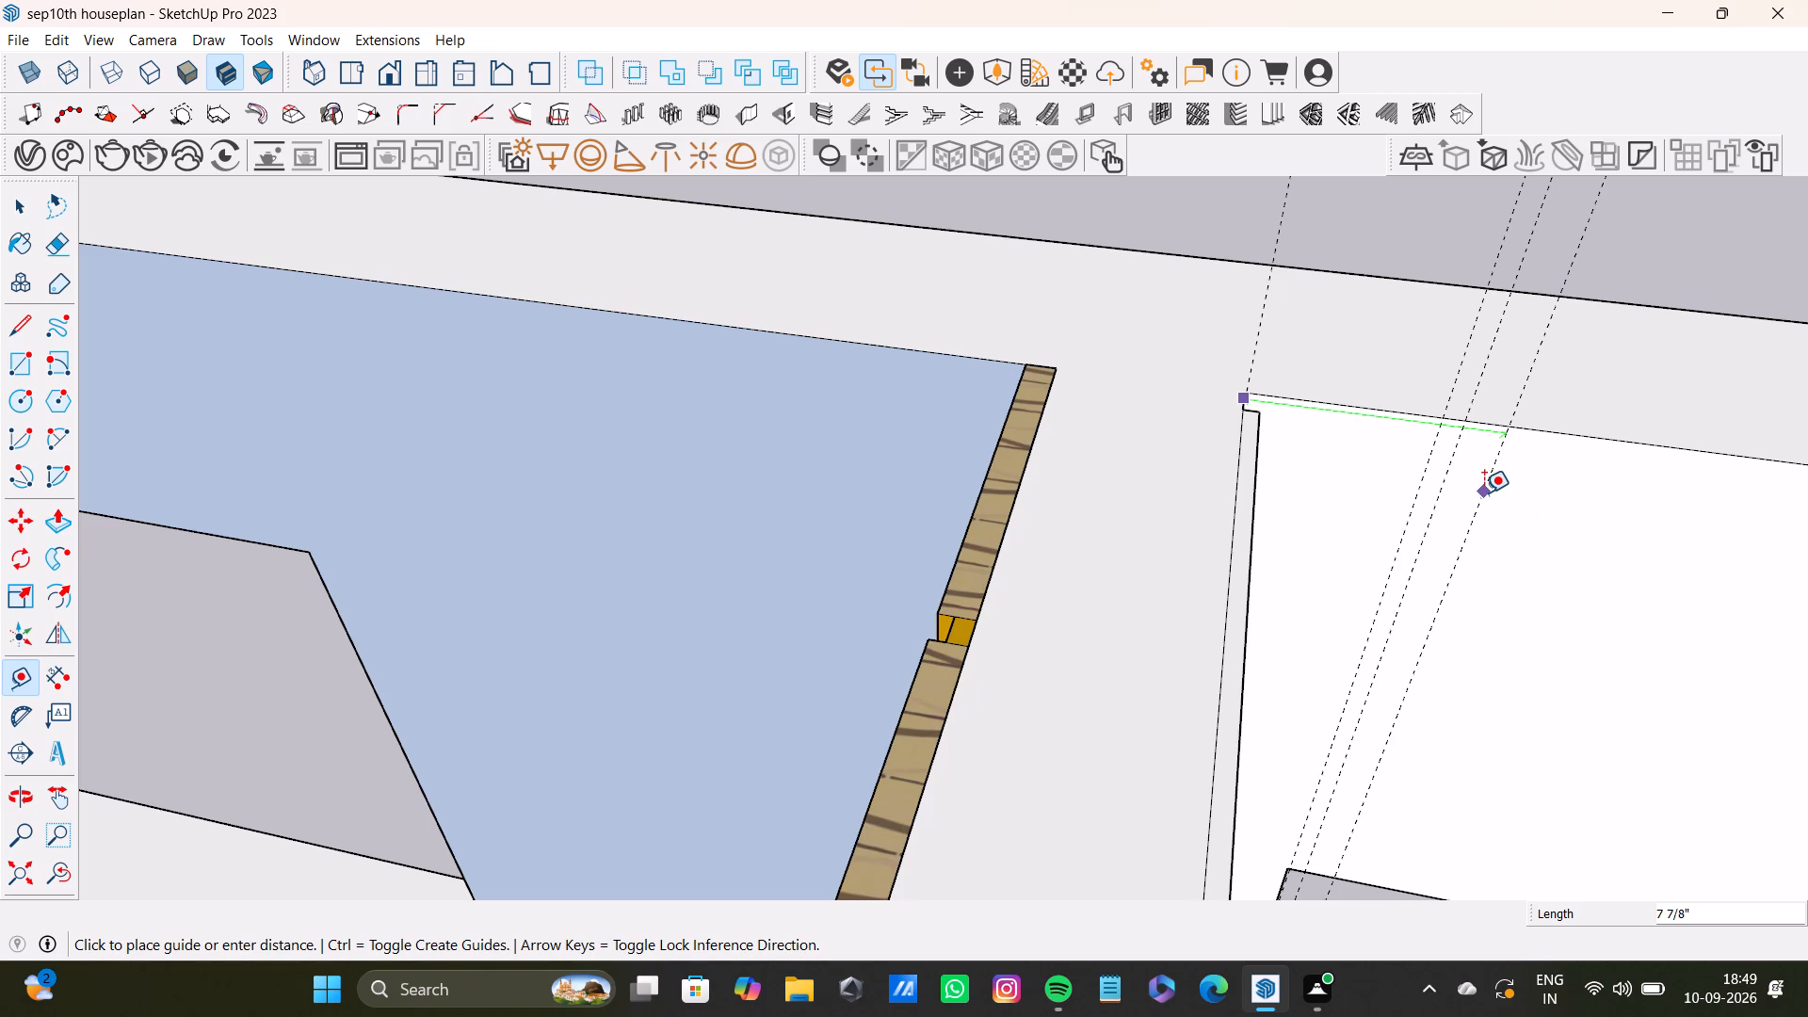
pyautogui.scroll(-4, 1484, 547)
pyautogui.keyDown('shift'); pyautogui.moveTo(1518, 528); pyautogui.dragTo(1203, 495, button='middle'); pyautogui.keyUp('shift')
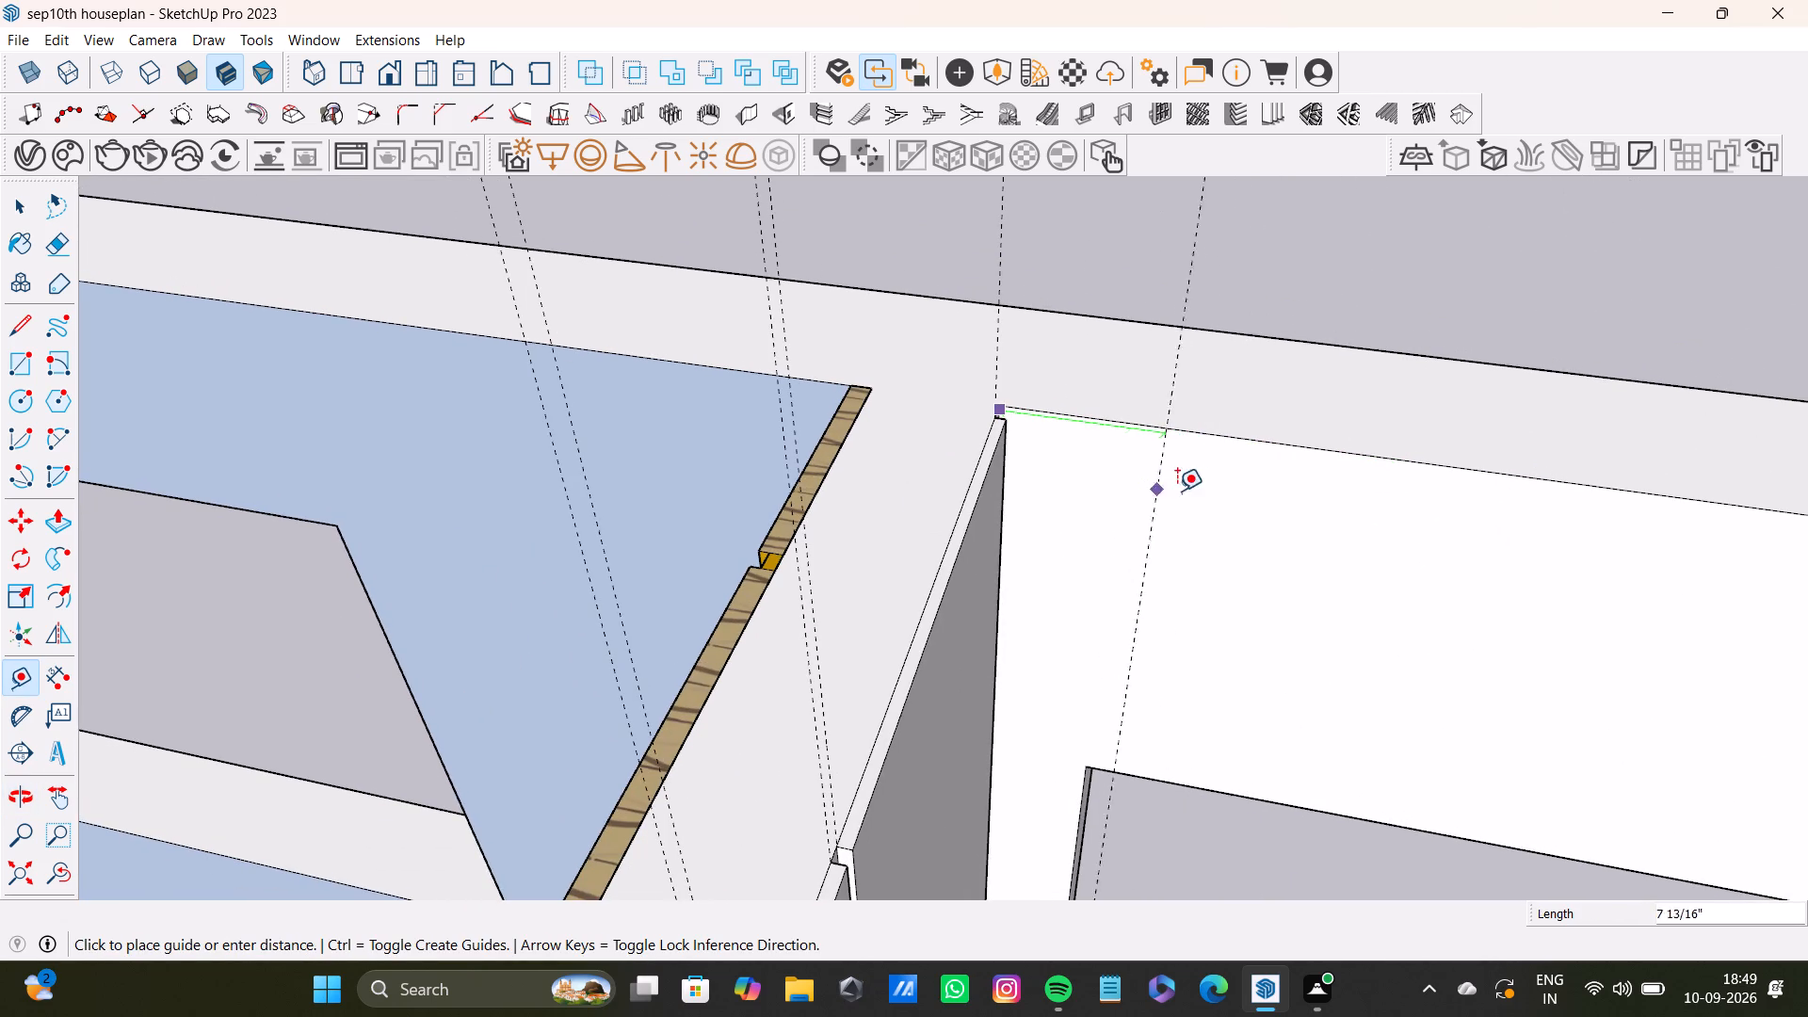
pyautogui.write("2'")
pyautogui.press('Return')
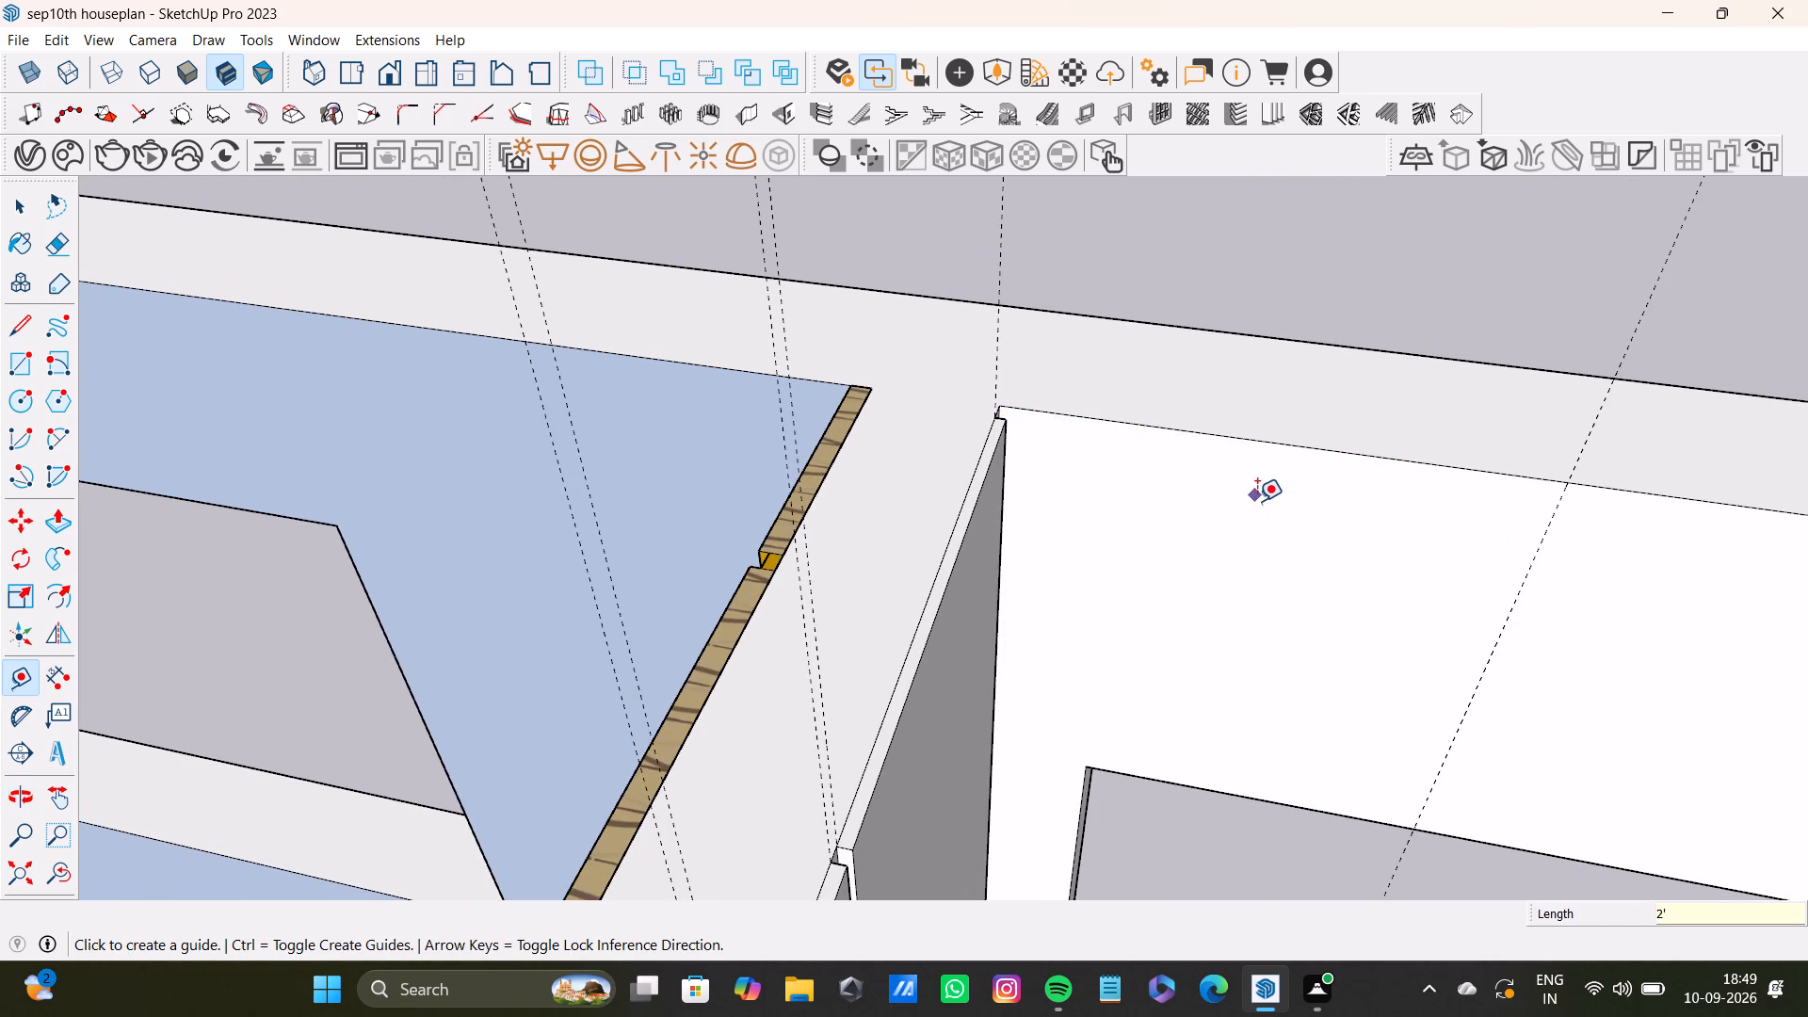
# Place a second guide 0.5" beyond the 2' guide on the window wall for the first groove.
pyautogui.scroll(-9, 1376, 609)
pyautogui.keyDown('shift'); pyautogui.moveTo(1403, 605); pyautogui.dragTo(1156, 579, button='middle'); pyautogui.keyUp('shift')
pyautogui.scroll(3, 1184, 579)
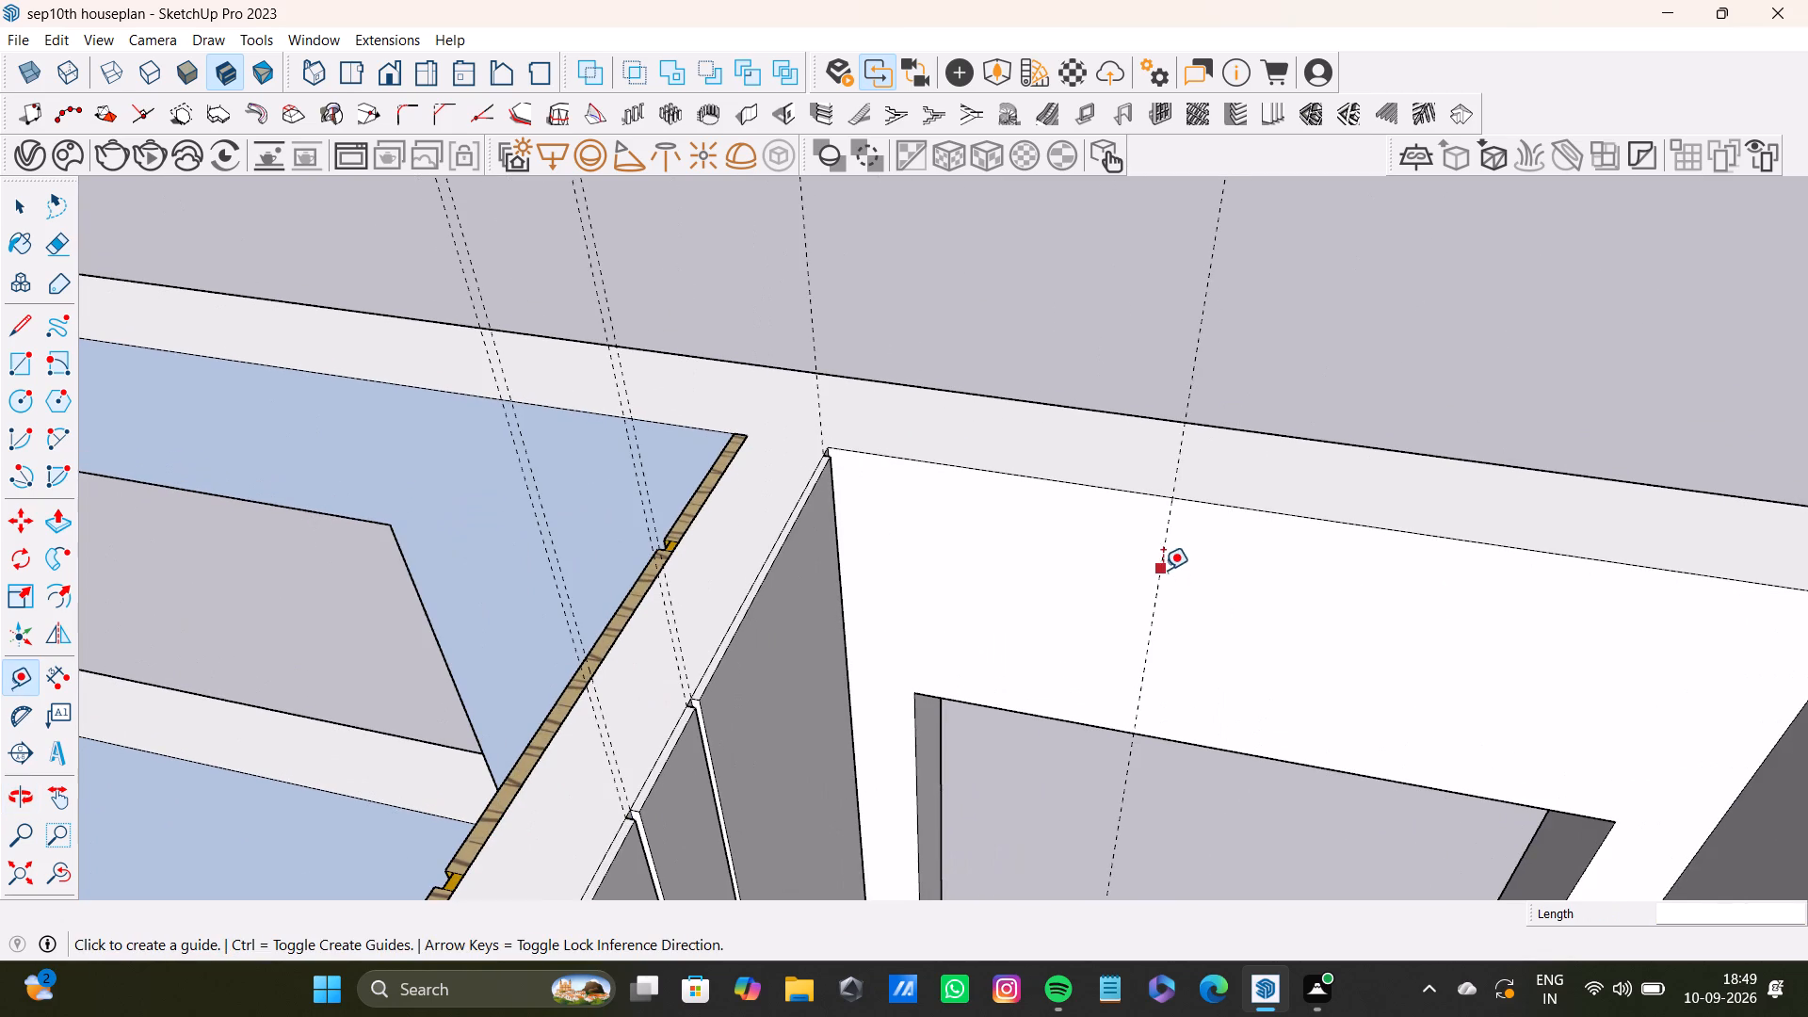
pyautogui.moveTo(1163, 571); pyautogui.dragTo(1184, 576)
pyautogui.write('0.5')
pyautogui.hotkey('shift', '"')
pyautogui.press('Return')
# Add the second groove's pair of guides on the window wall, 7" beyond the first groove and 0.5" apart.
pyautogui.scroll(3, 1163, 621)
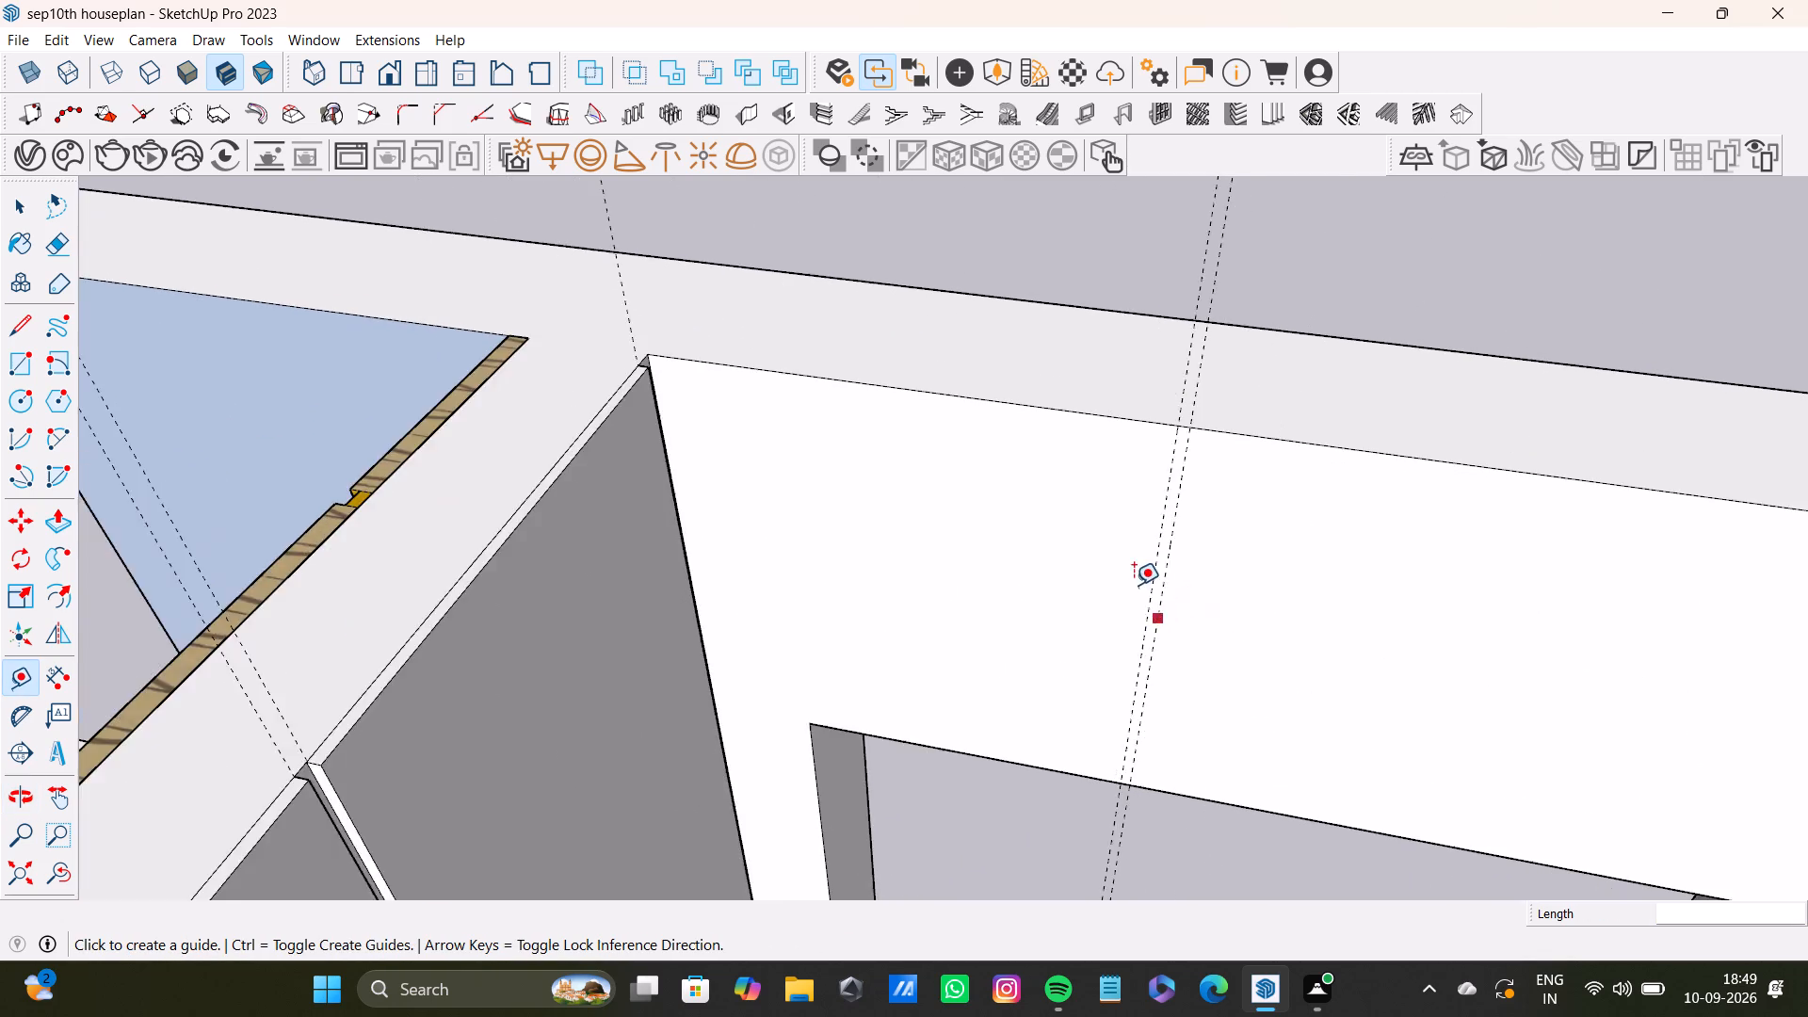
pyautogui.scroll(4, 1134, 585)
pyautogui.click(1178, 615)
pyautogui.press('7')
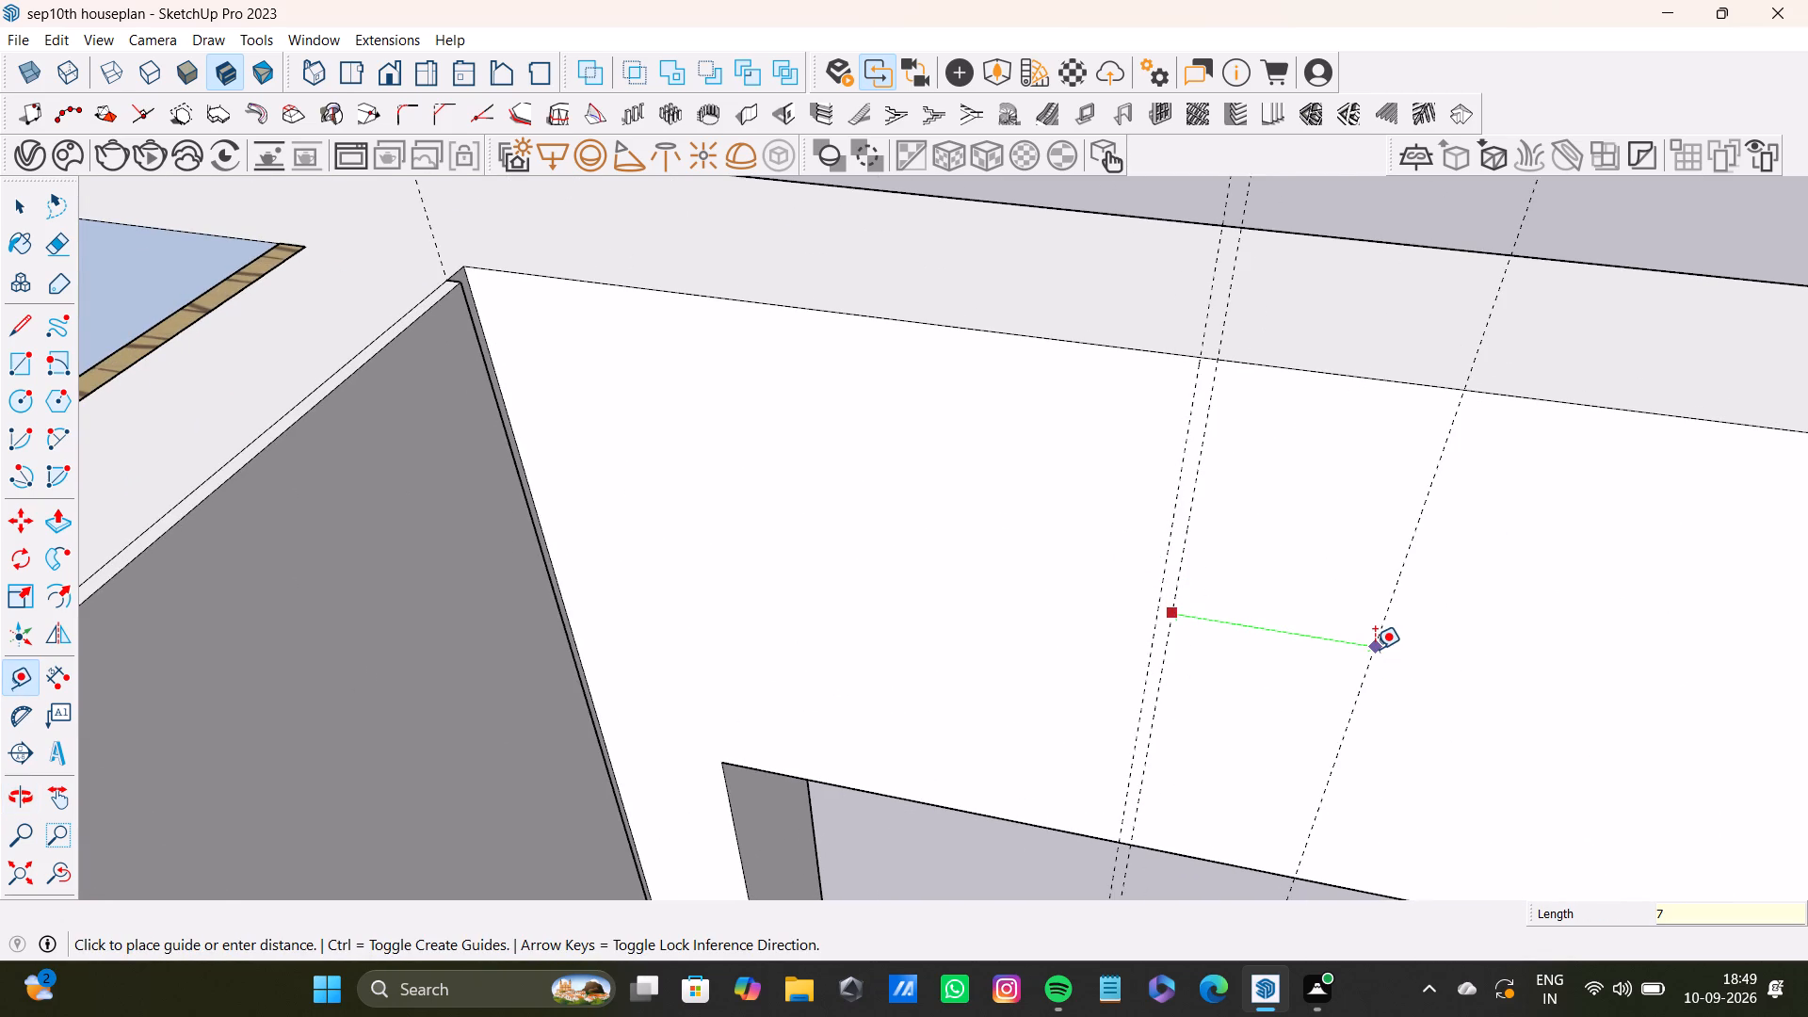
pyautogui.hotkey('shift', '"')
pyautogui.press('Return')
pyautogui.click(1375, 657)
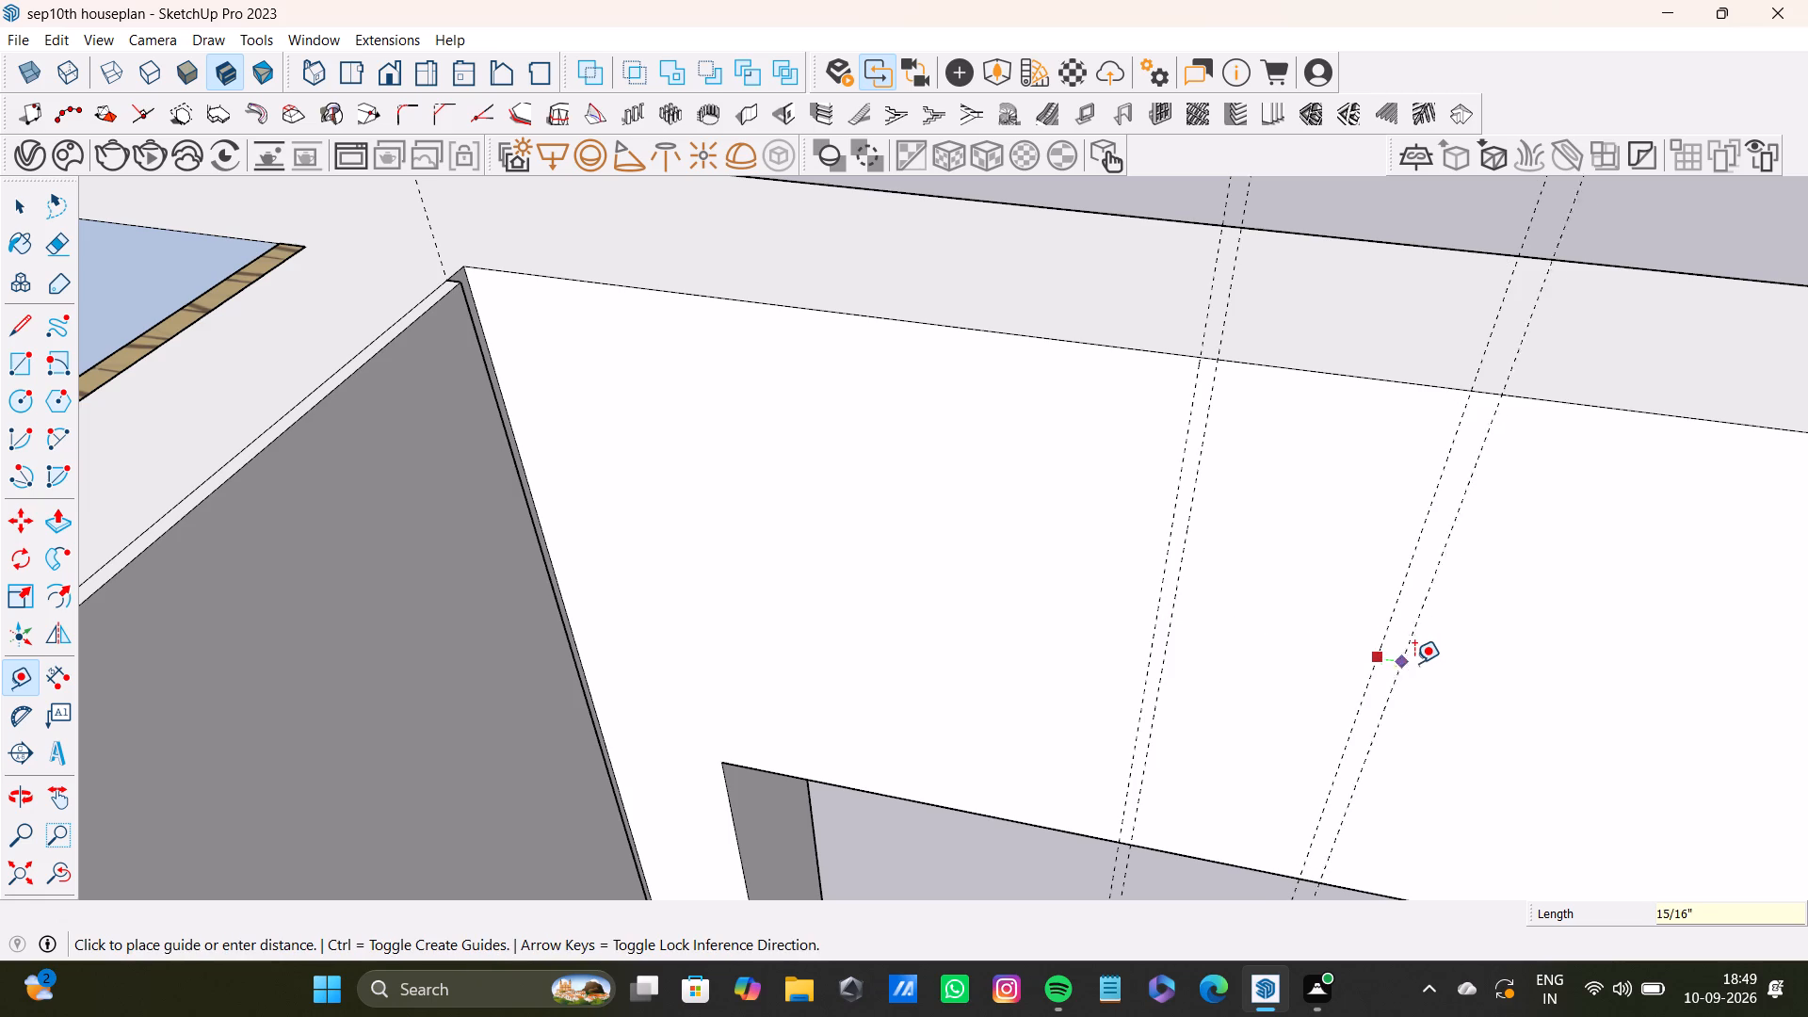
pyautogui.write('0.5"')
pyautogui.press('Return')
# Add the third groove's pair of guides on the window wall, 2' beyond the second groove and 0.5" apart.
pyautogui.scroll(-9, 1420, 663)
pyautogui.keyDown('shift'); pyautogui.moveTo(1346, 647); pyautogui.dragTo(977, 577, button='middle'); pyautogui.keyUp('shift')
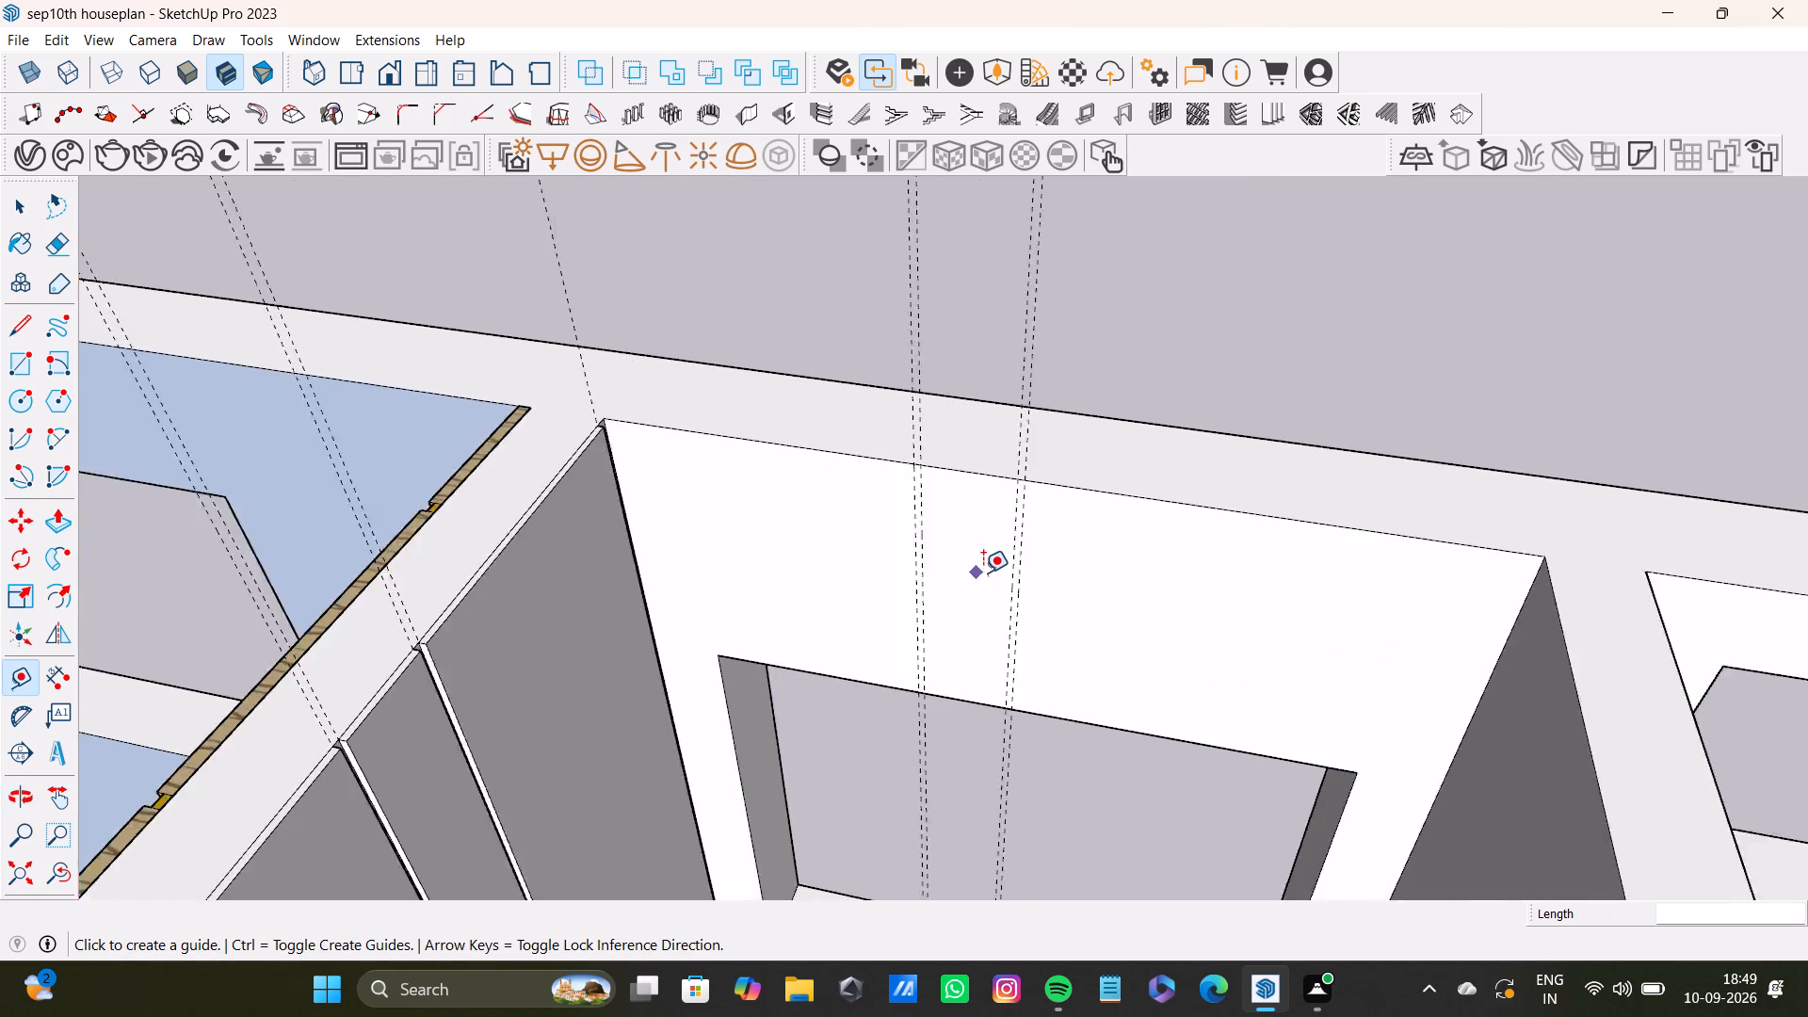
pyautogui.scroll(7, 983, 573)
pyautogui.click(1041, 575)
pyautogui.write("2'")
pyautogui.press('Return')
pyautogui.scroll(-9, 1299, 638)
pyautogui.keyDown('shift'); pyautogui.moveTo(1382, 640); pyautogui.dragTo(1144, 588, button='middle'); pyautogui.keyUp('shift')
pyautogui.scroll(4, 1220, 583)
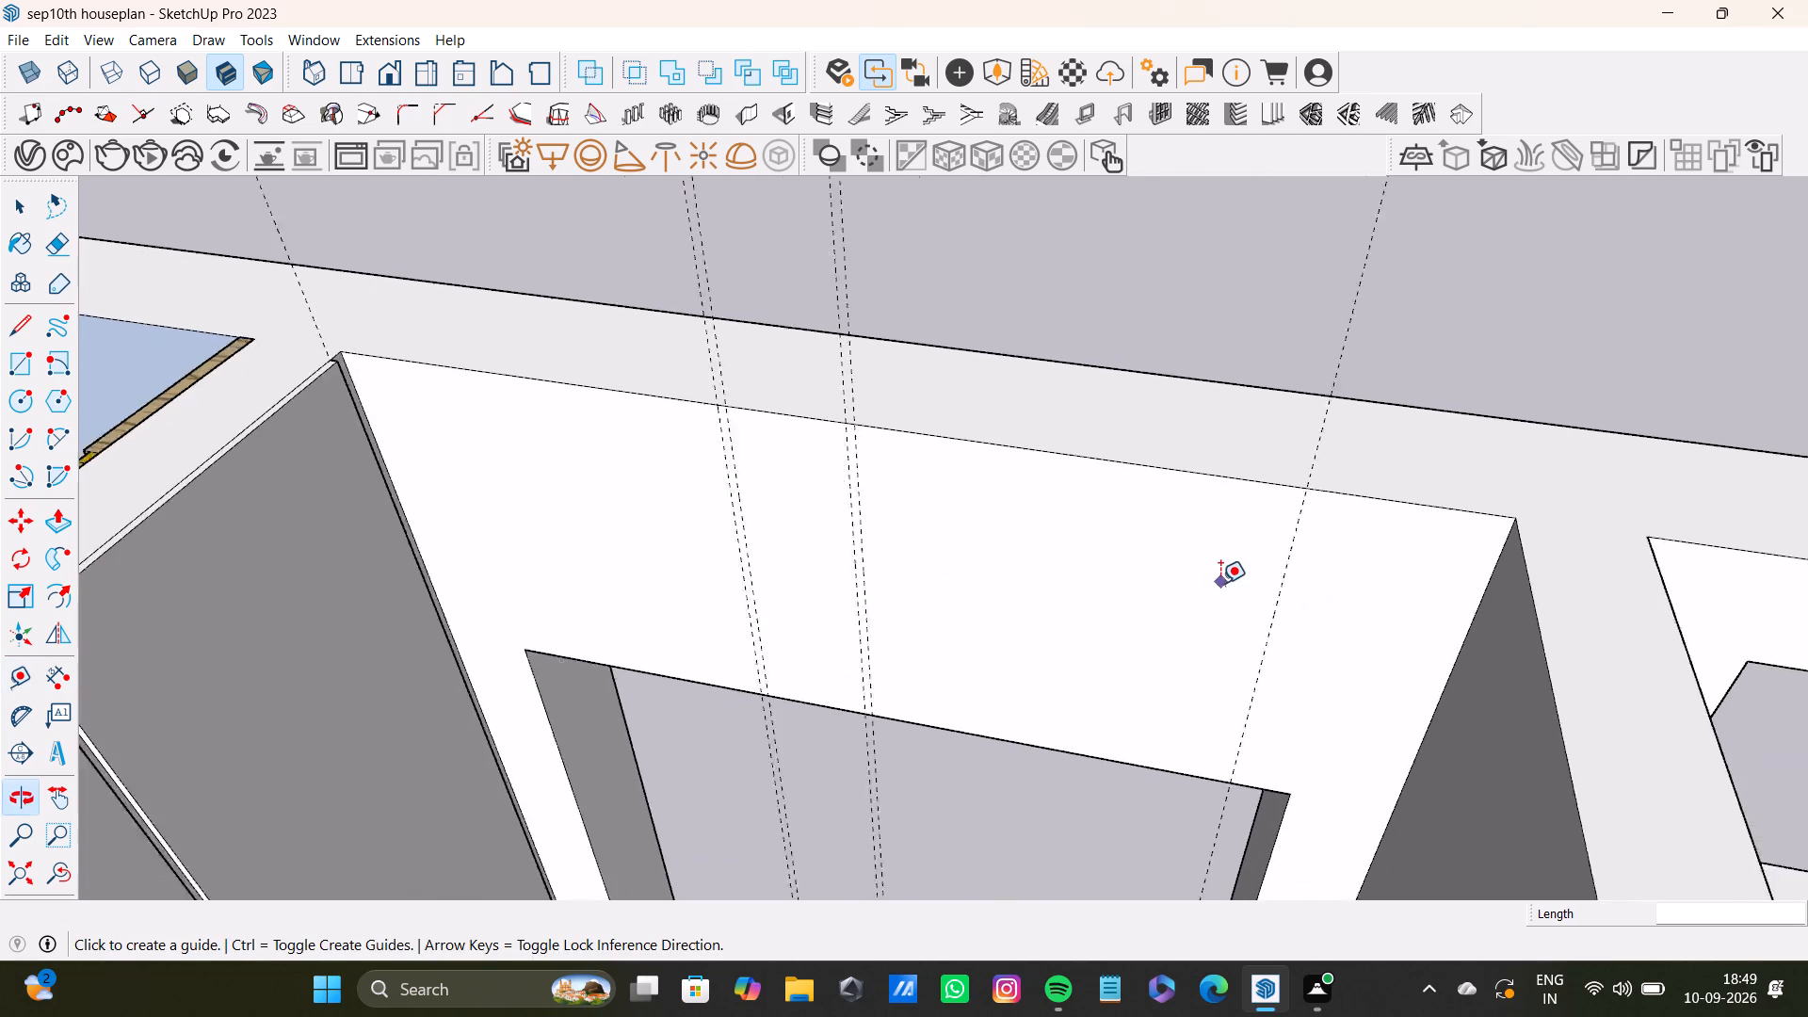
pyautogui.moveTo(1273, 622); pyautogui.dragTo(1284, 623)
pyautogui.write('0.5')
pyautogui.hotkey('shift', '"')
pyautogui.press('Return')
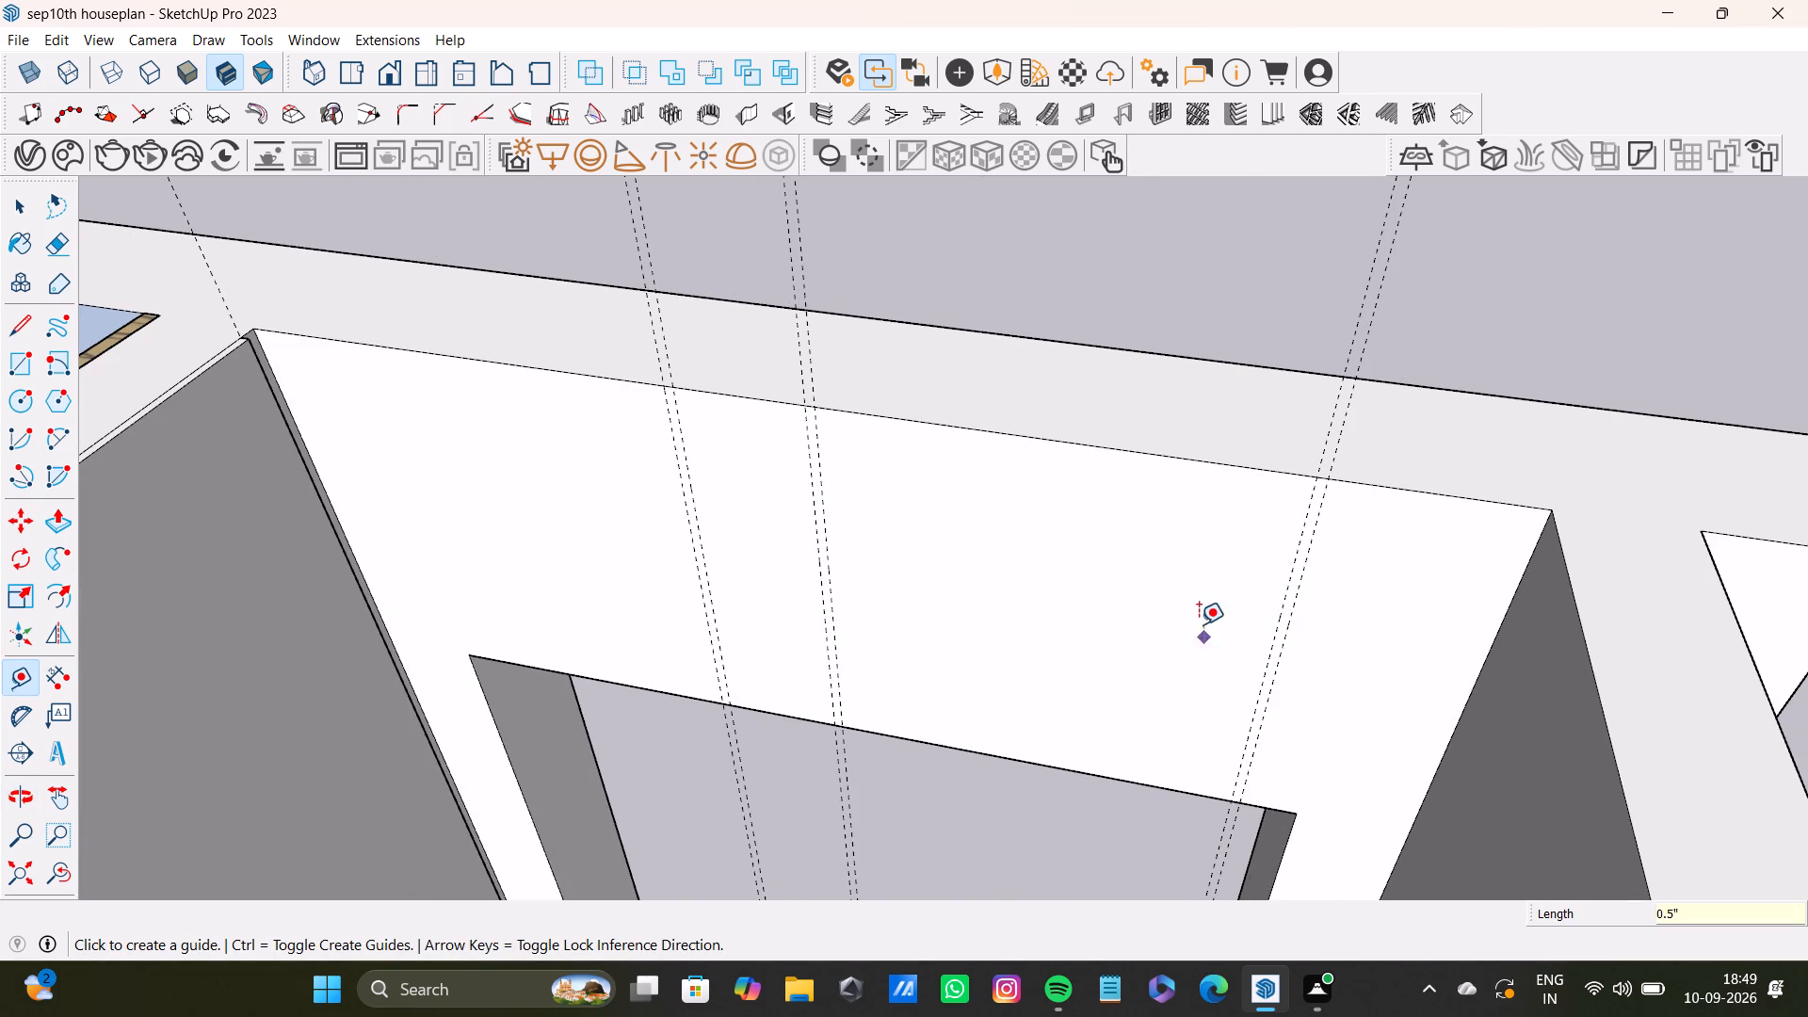
# Place a guide about 8 13/16" beyond the third groove, just short of the window wall's far corner.
pyautogui.scroll(-5, 1199, 624)
pyautogui.scroll(2, 1184, 624)
pyautogui.scroll(-4, 1184, 624)
pyautogui.moveTo(1197, 681); pyautogui.dragTo(1321, 695, button='middle')
pyautogui.scroll(12, 1208, 580)
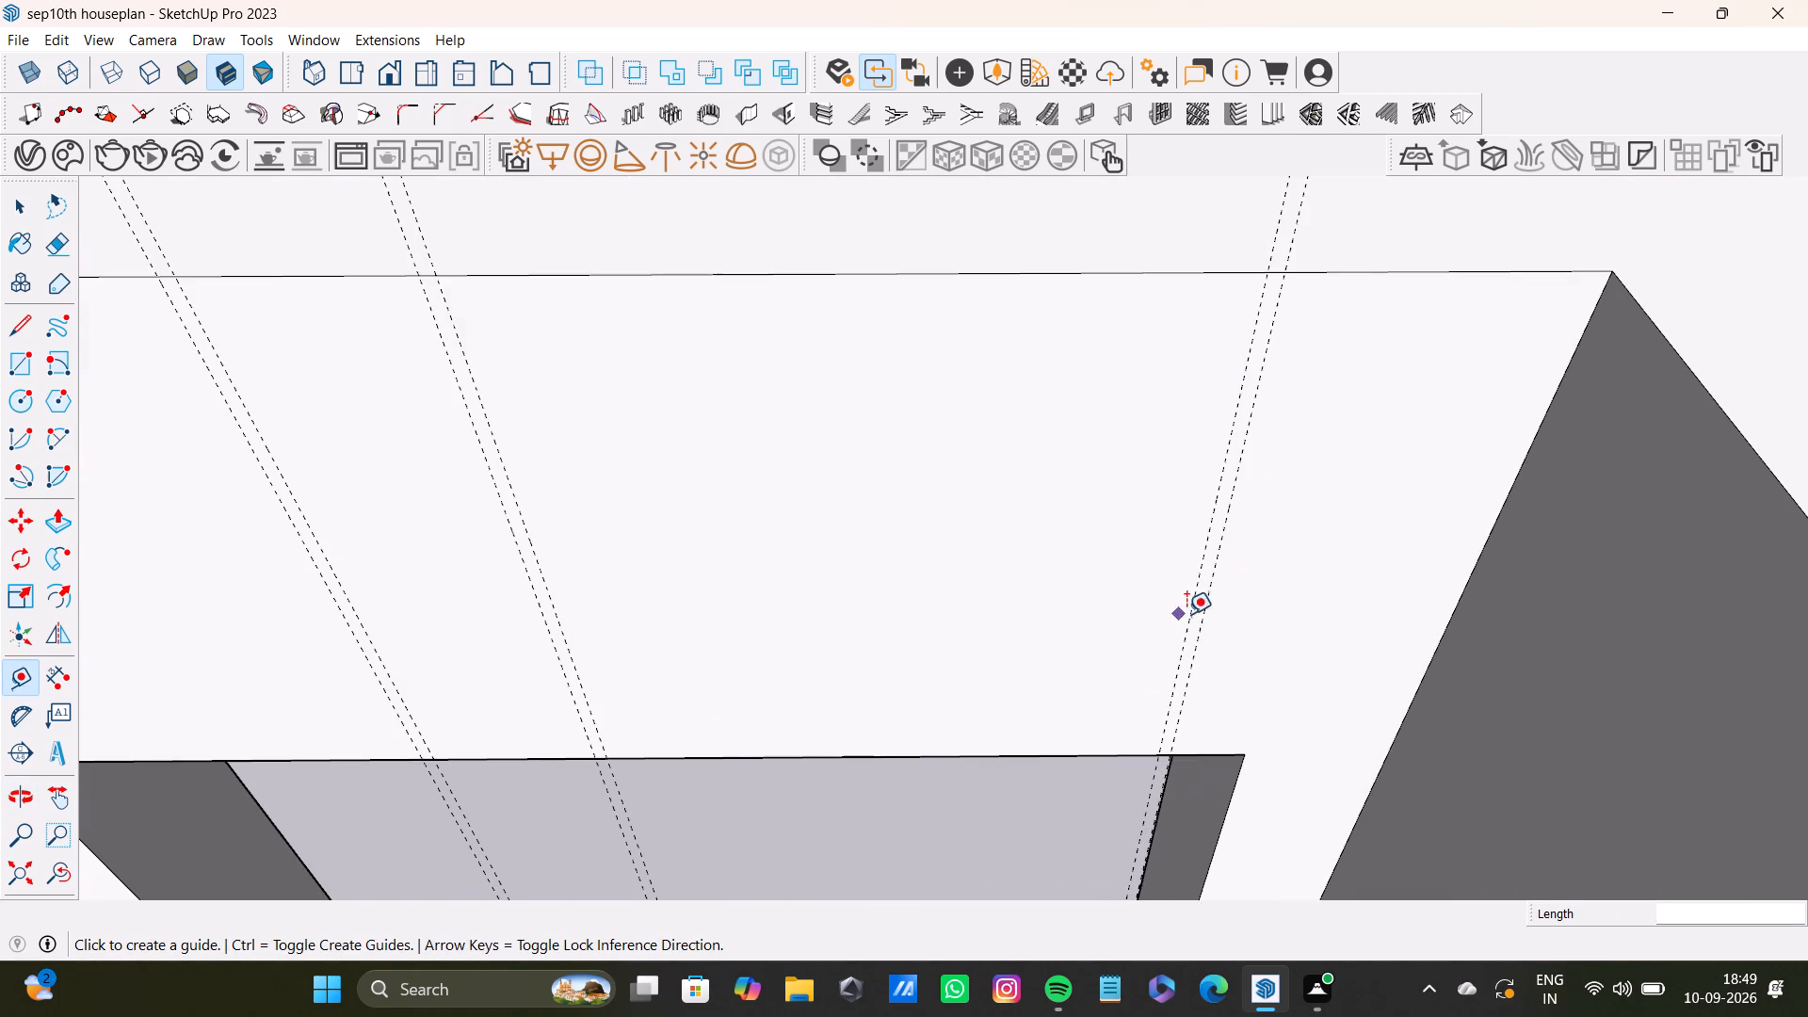
pyautogui.click(1203, 623)
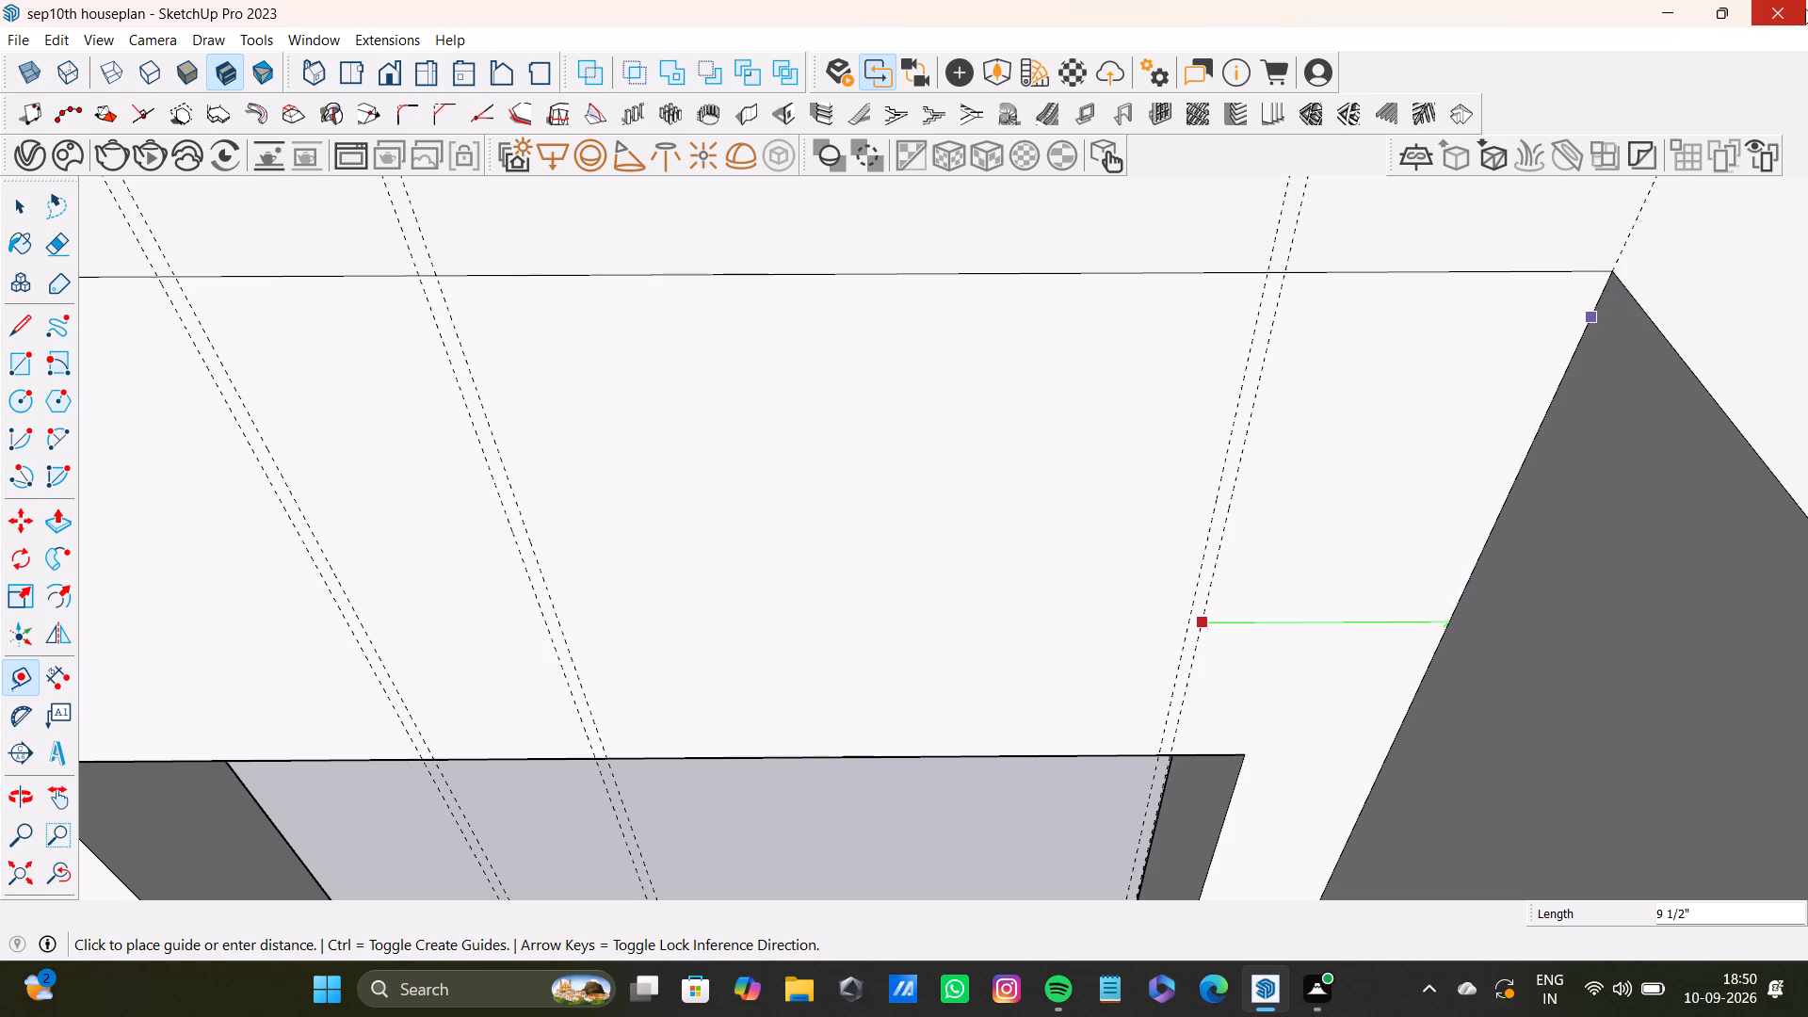
pyautogui.scroll(4, 1527, 343)
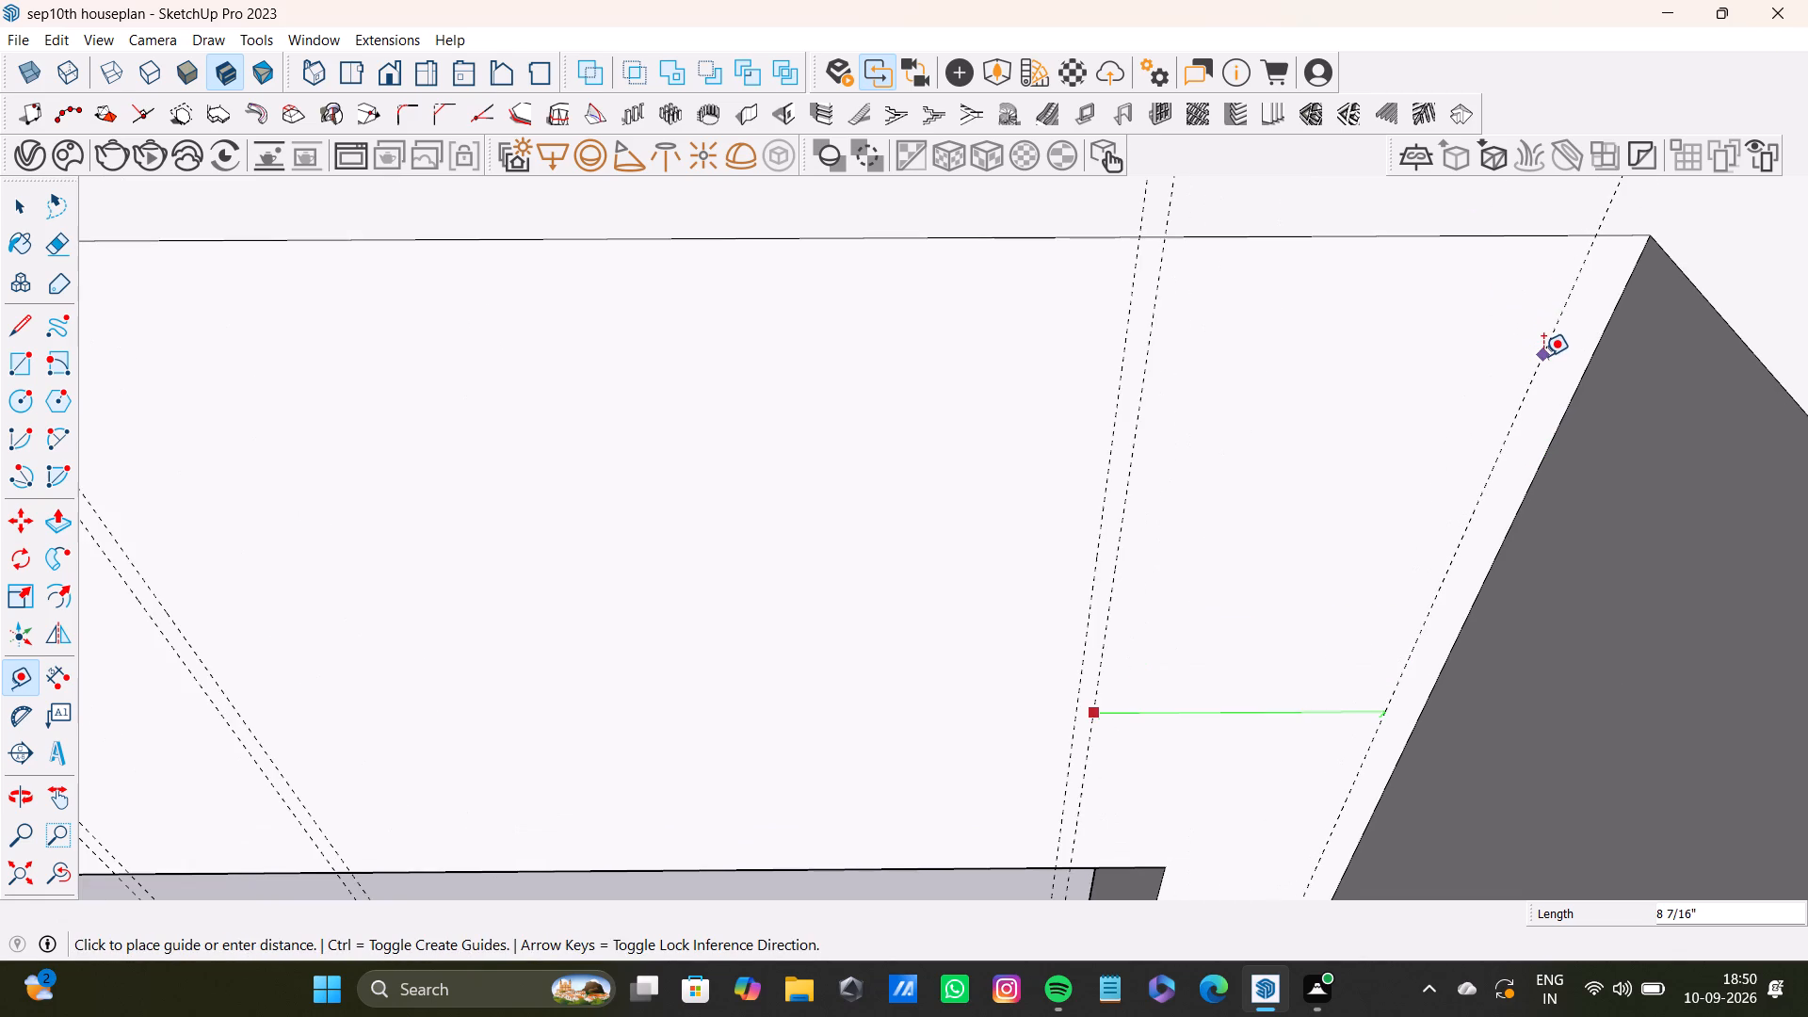
pyautogui.scroll(-3, 1543, 356)
pyautogui.keyDown('shift'); pyautogui.moveTo(1543, 361); pyautogui.dragTo(1434, 347, button='middle'); pyautogui.keyUp('shift')
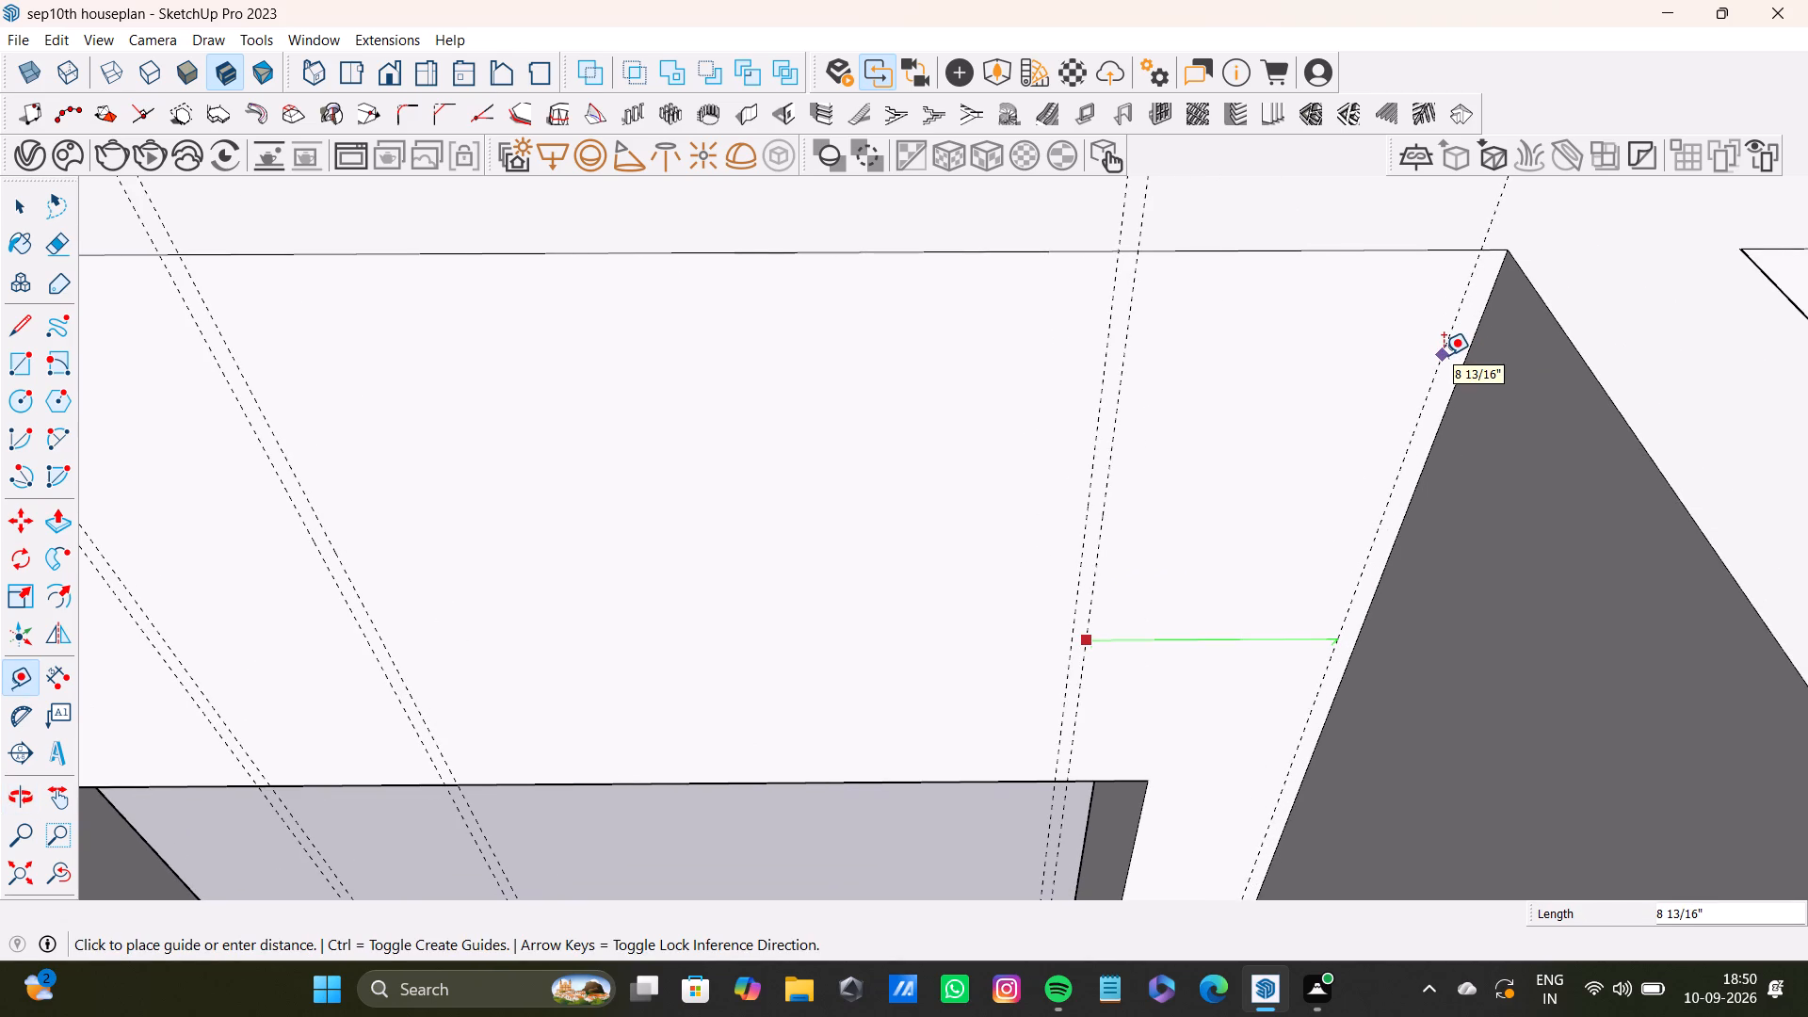
pyautogui.click(1446, 358)
# Place a guide about 15/16" from the corner edge beside the panelled wall, on the window wall.
pyautogui.scroll(-14, 1424, 382)
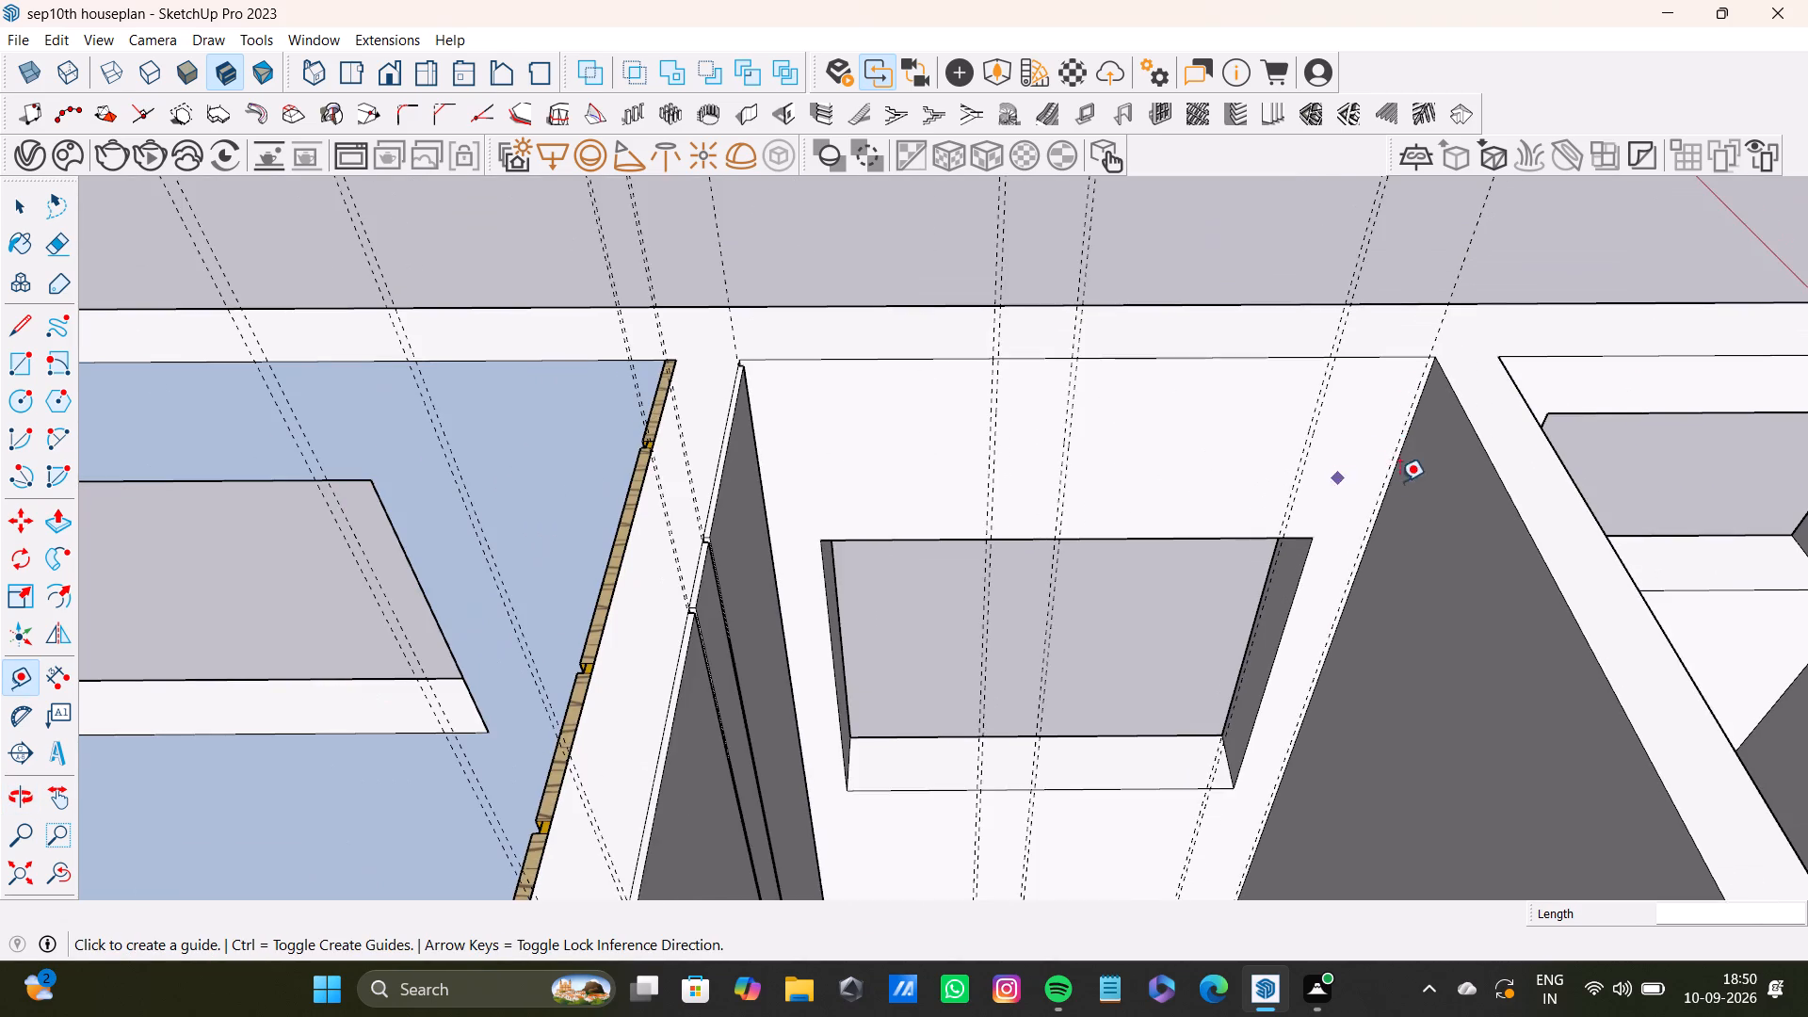
pyautogui.scroll(4, 1380, 484)
pyautogui.scroll(14, 303, 286)
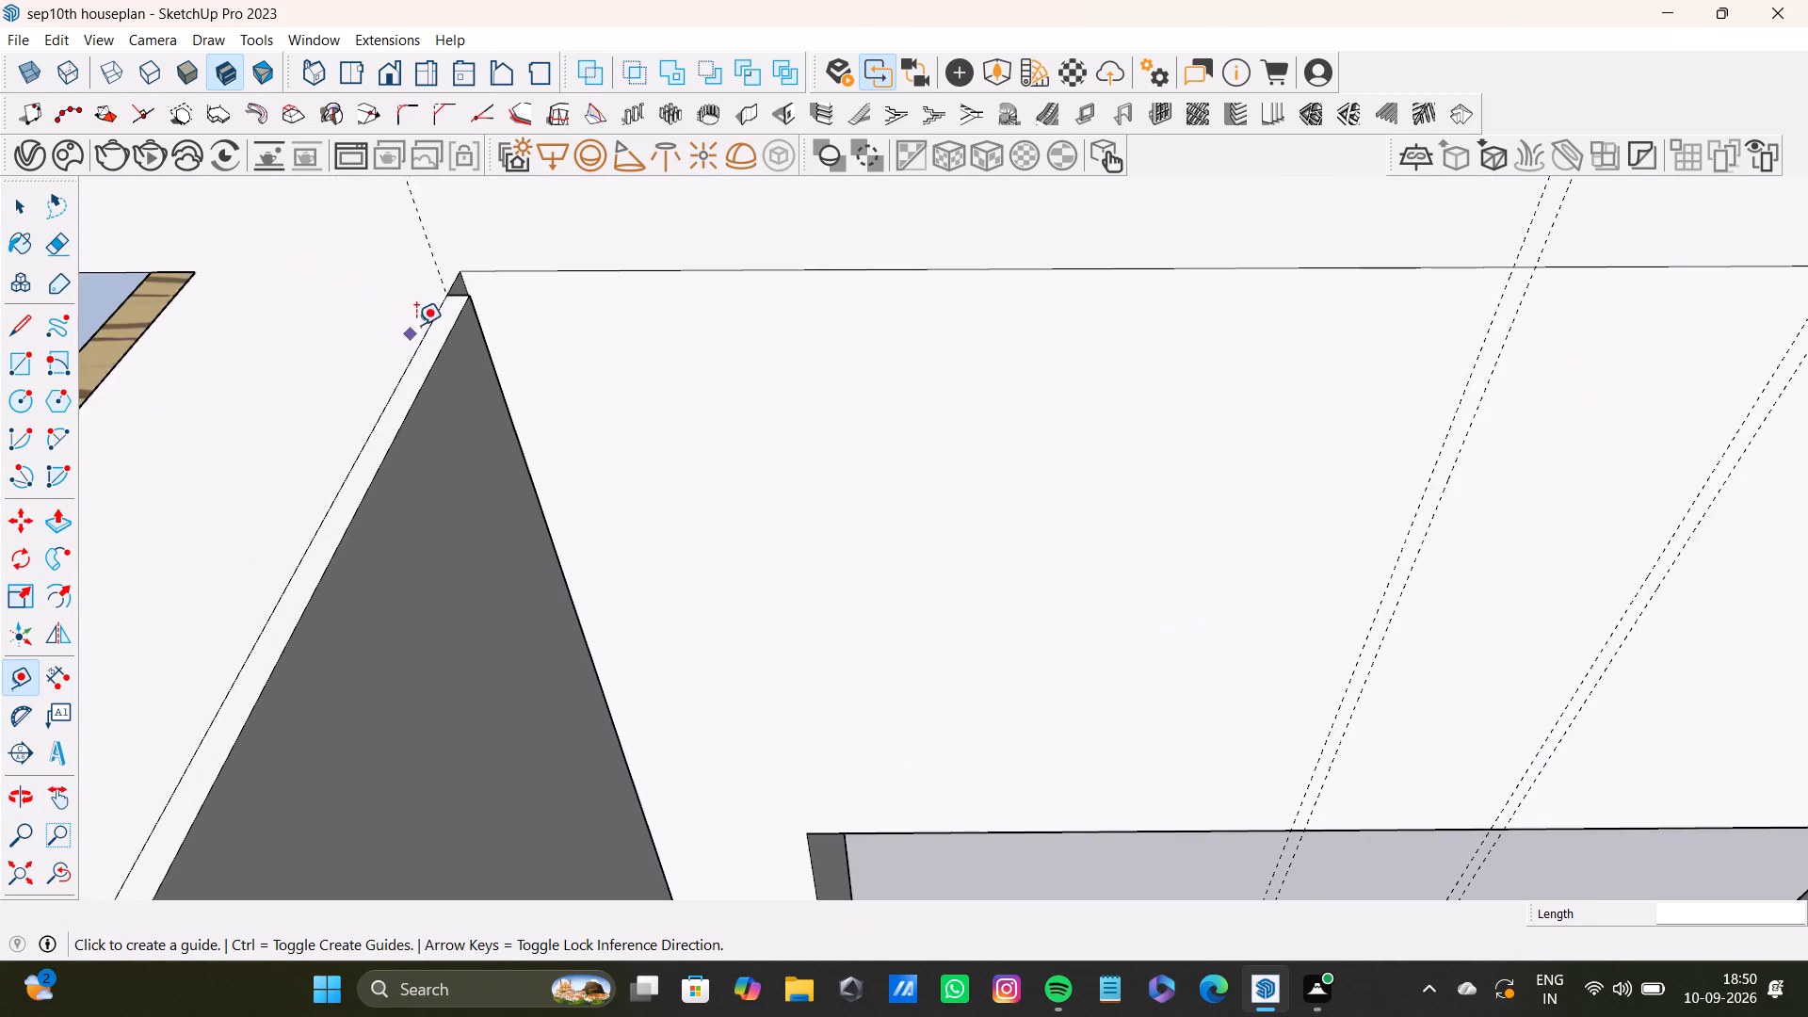
pyautogui.scroll(1, 416, 325)
pyautogui.moveTo(484, 271); pyautogui.dragTo(498, 270)
pyautogui.click(535, 270)
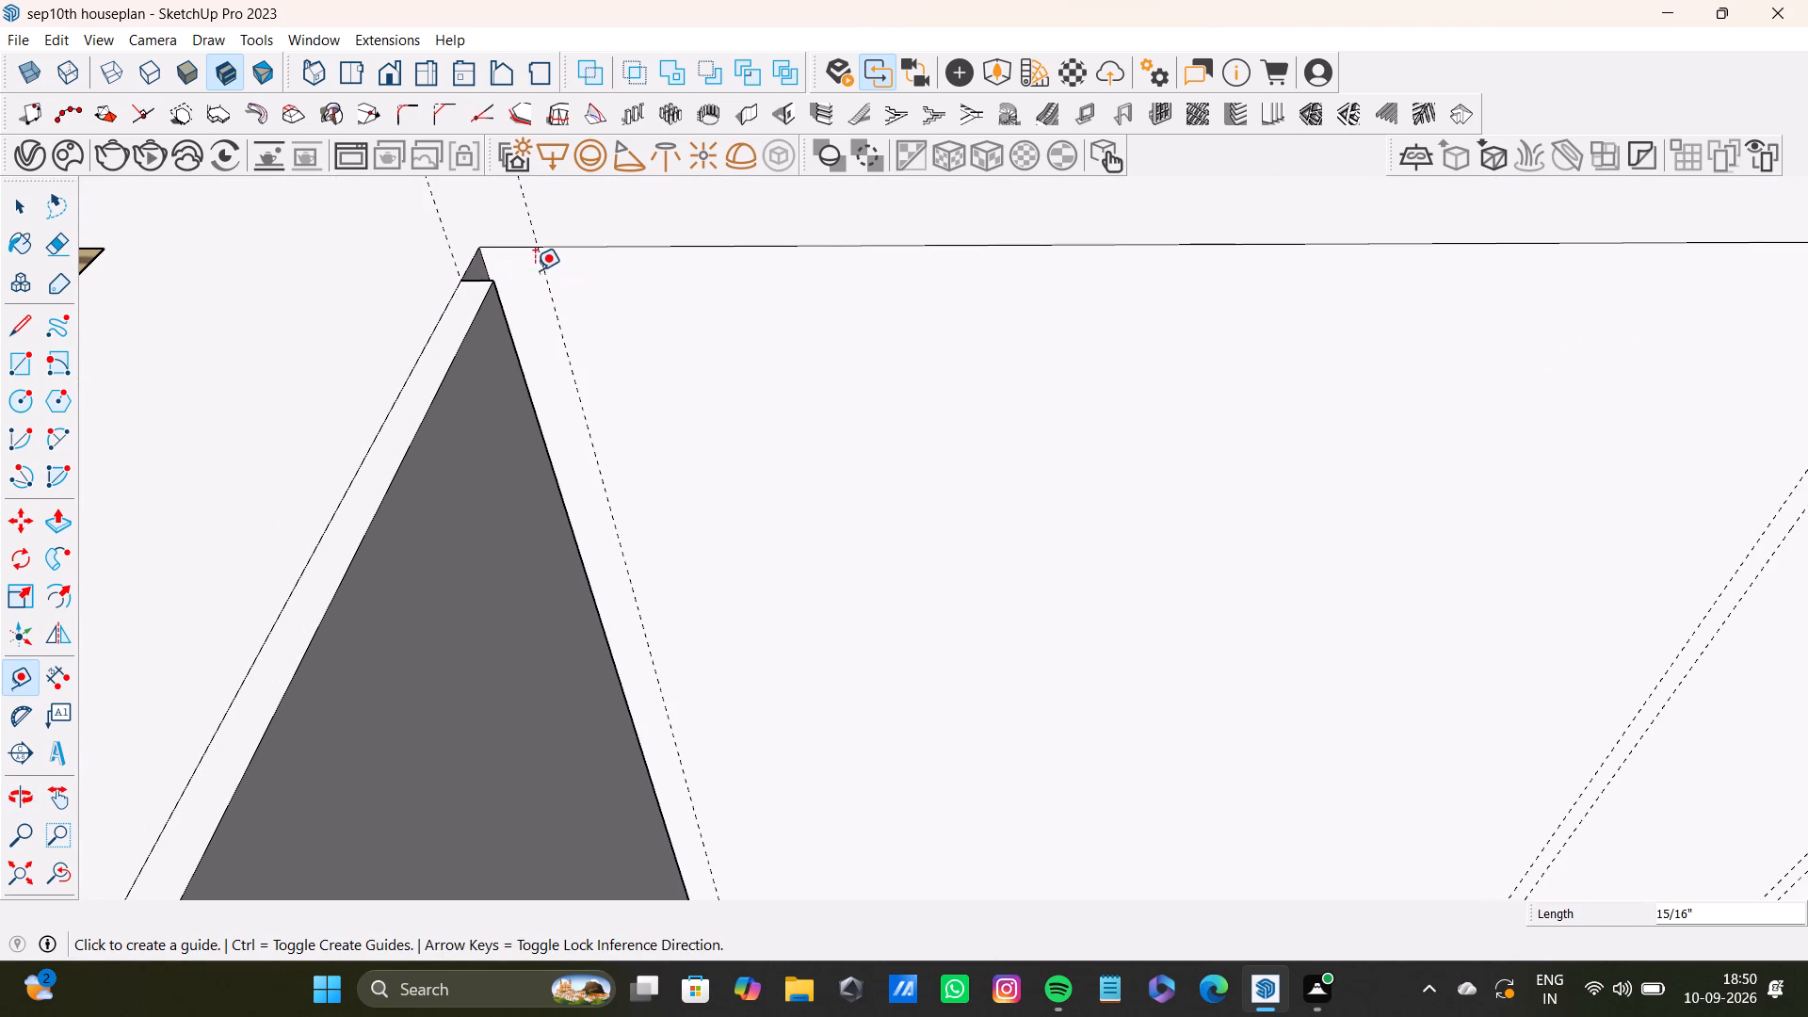
# Examine the guide layout across the window wall, from the panelled wall to the far corner.
pyautogui.scroll(-20, 515, 287)
pyautogui.scroll(-11, 515, 287)
pyautogui.moveTo(578, 436); pyautogui.dragTo(762, 485, button='middle')
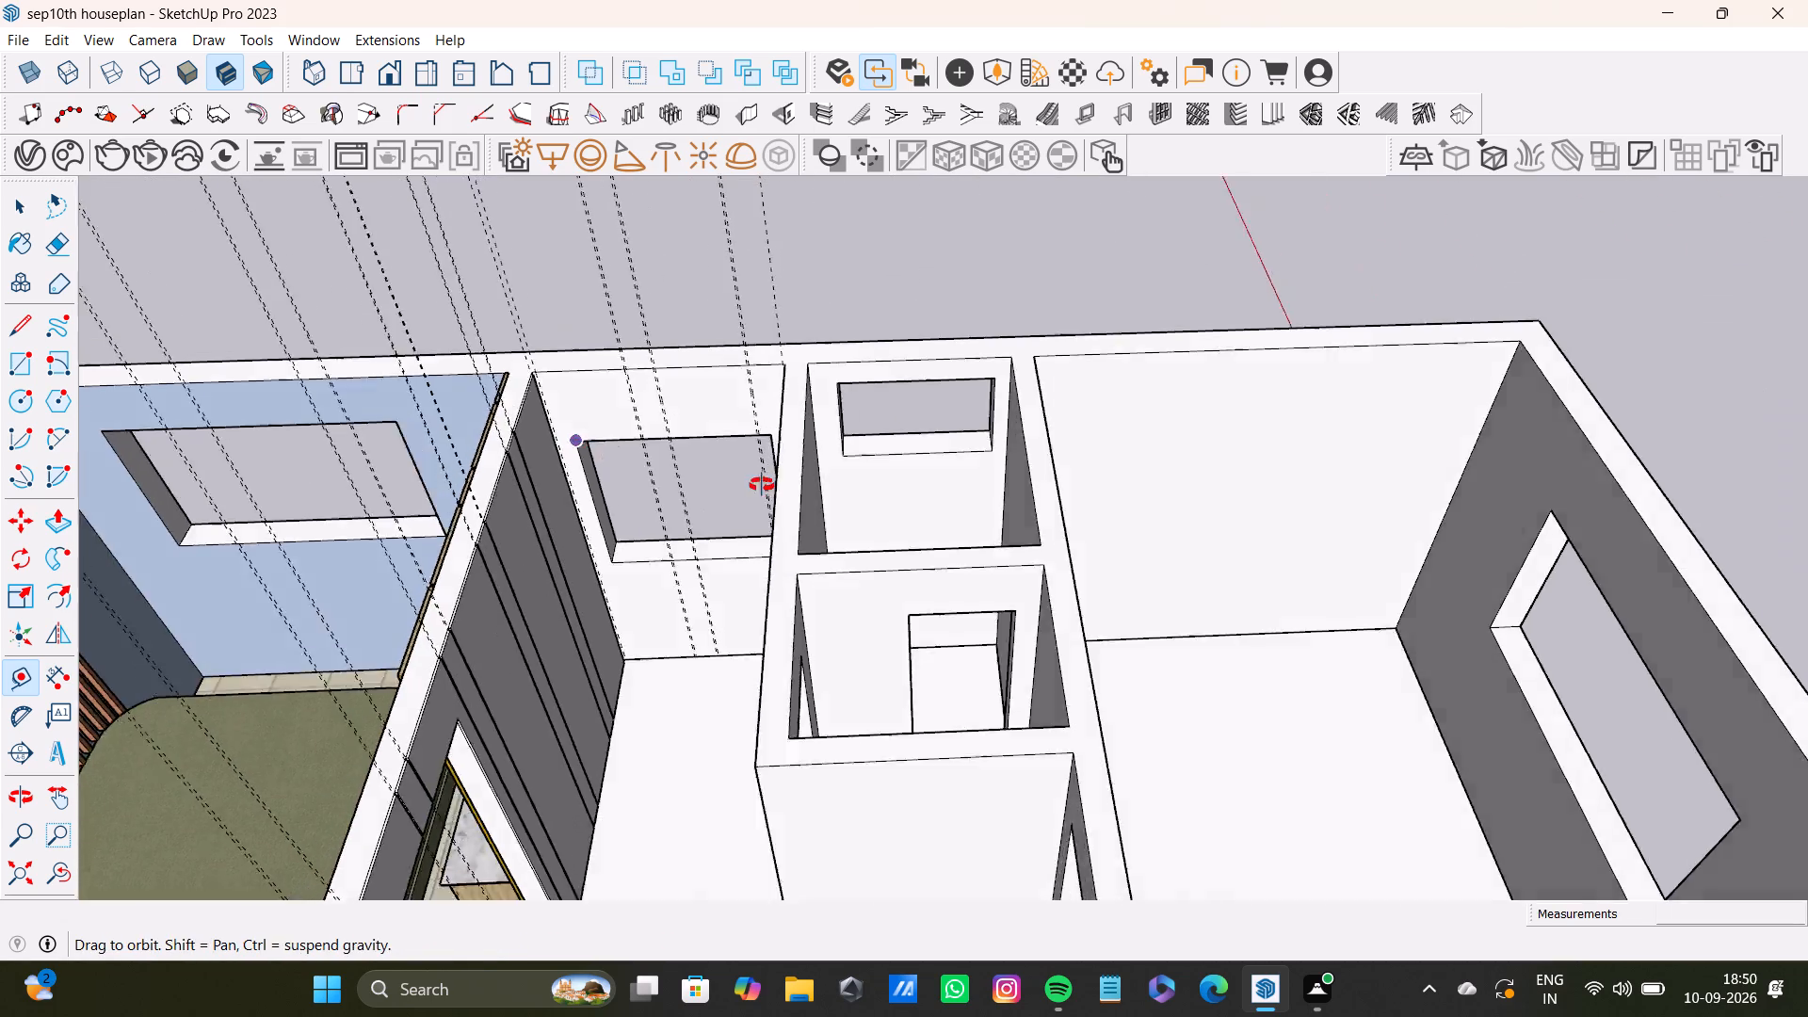
pyautogui.moveTo(762, 485); pyautogui.dragTo(813, 503, button='middle')
pyautogui.scroll(8, 775, 515)
pyautogui.moveTo(754, 515); pyautogui.dragTo(960, 542, button='middle')
pyautogui.scroll(3, 949, 506)
pyautogui.keyDown('shift'); pyautogui.moveTo(978, 486); pyautogui.dragTo(875, 509, button='middle'); pyautogui.keyUp('shift')
pyautogui.moveTo(1045, 559); pyautogui.dragTo(533, 503, button='middle')
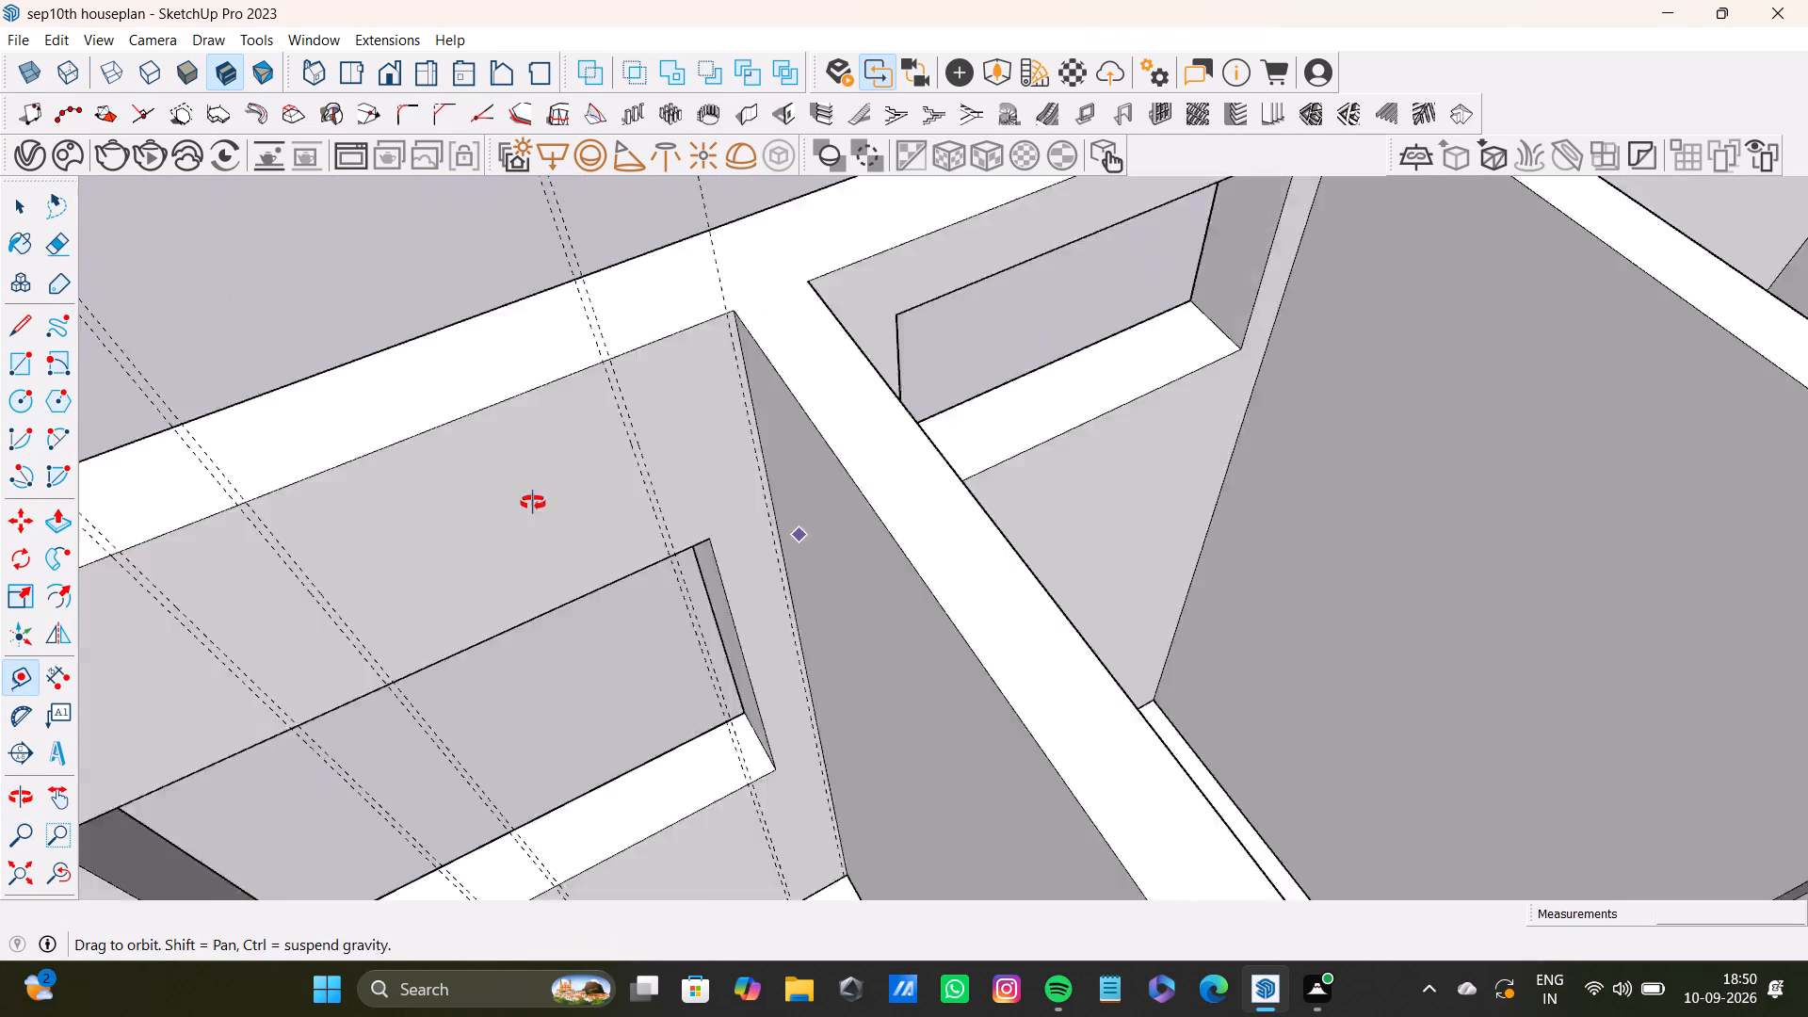
pyautogui.moveTo(533, 503); pyautogui.dragTo(529, 489, button='middle')
pyautogui.scroll(-4, 498, 379)
pyautogui.keyDown('shift'); pyautogui.moveTo(368, 347); pyautogui.dragTo(907, 456, button='middle'); pyautogui.keyUp('shift')
pyautogui.moveTo(638, 356); pyautogui.dragTo(826, 359, button='middle')
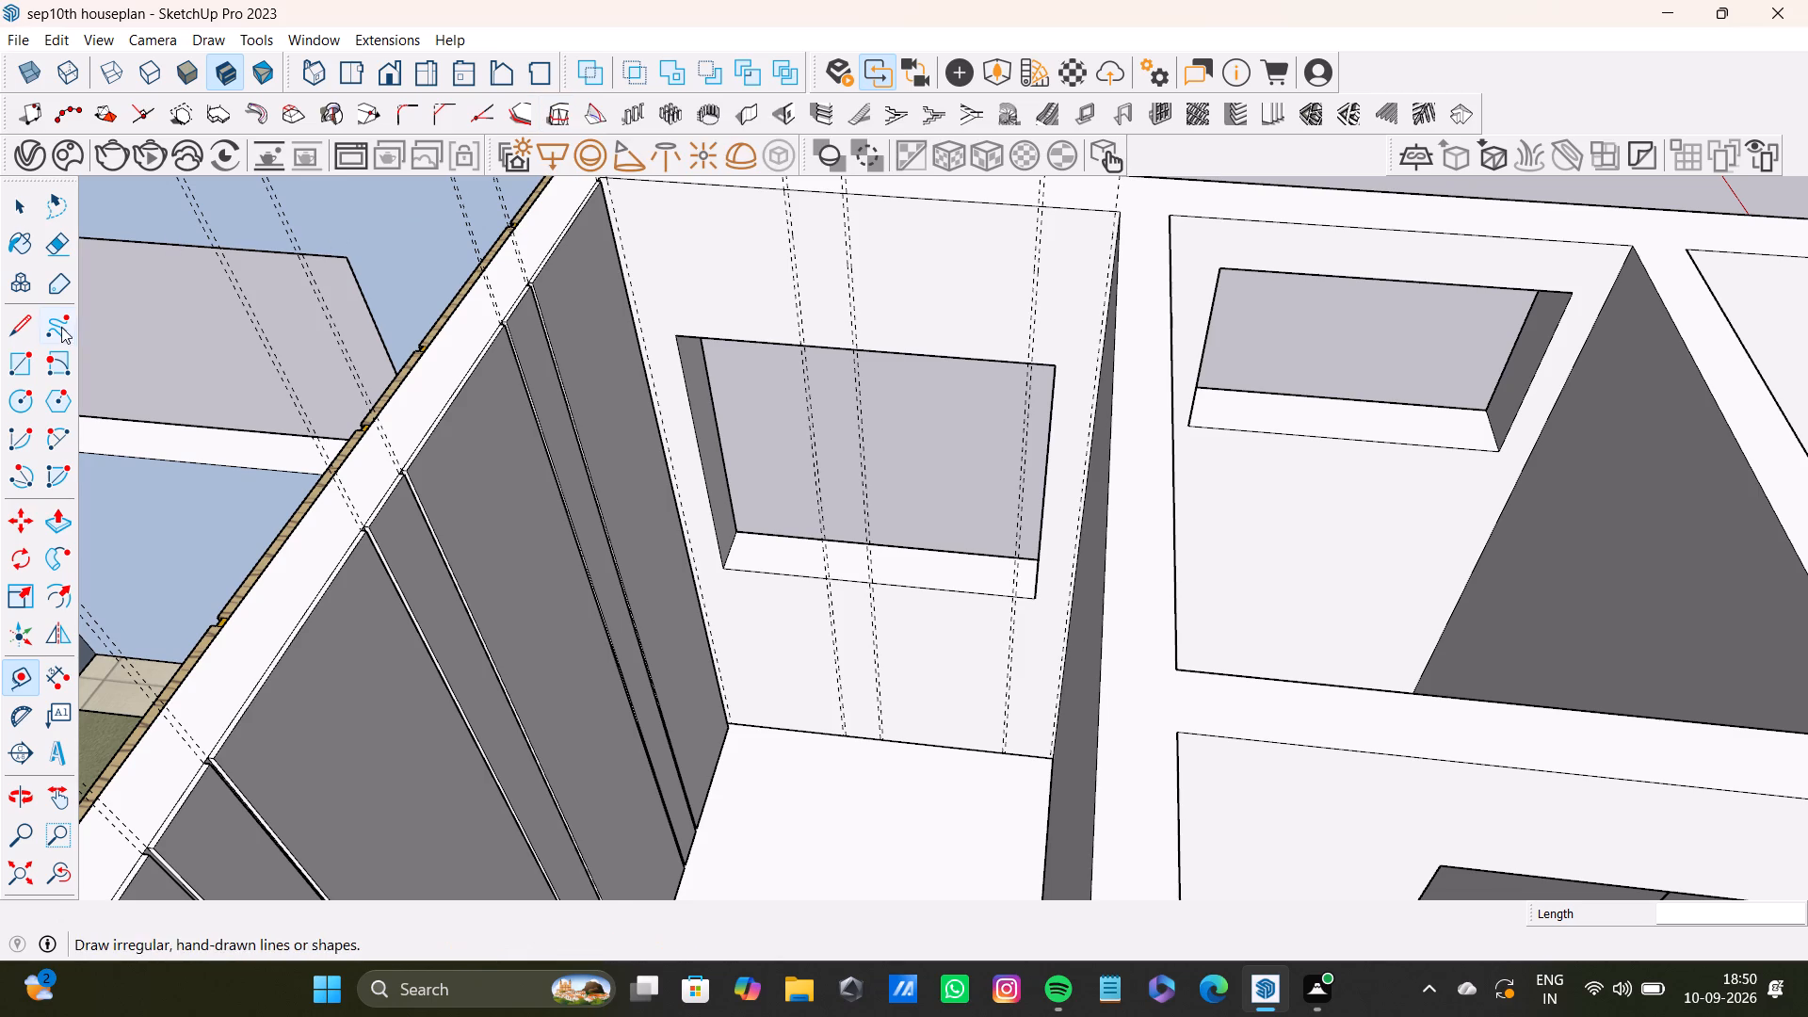
# Draw a full-height line on the window wall, from its top edge to the floor, along the guide beside the panelled wall.
pyautogui.click(25, 325)
pyautogui.scroll(4, 364, 320)
pyautogui.keyDown('shift'); pyautogui.moveTo(631, 327); pyautogui.dragTo(720, 518, button='middle'); pyautogui.keyUp('shift')
pyautogui.scroll(7, 783, 398)
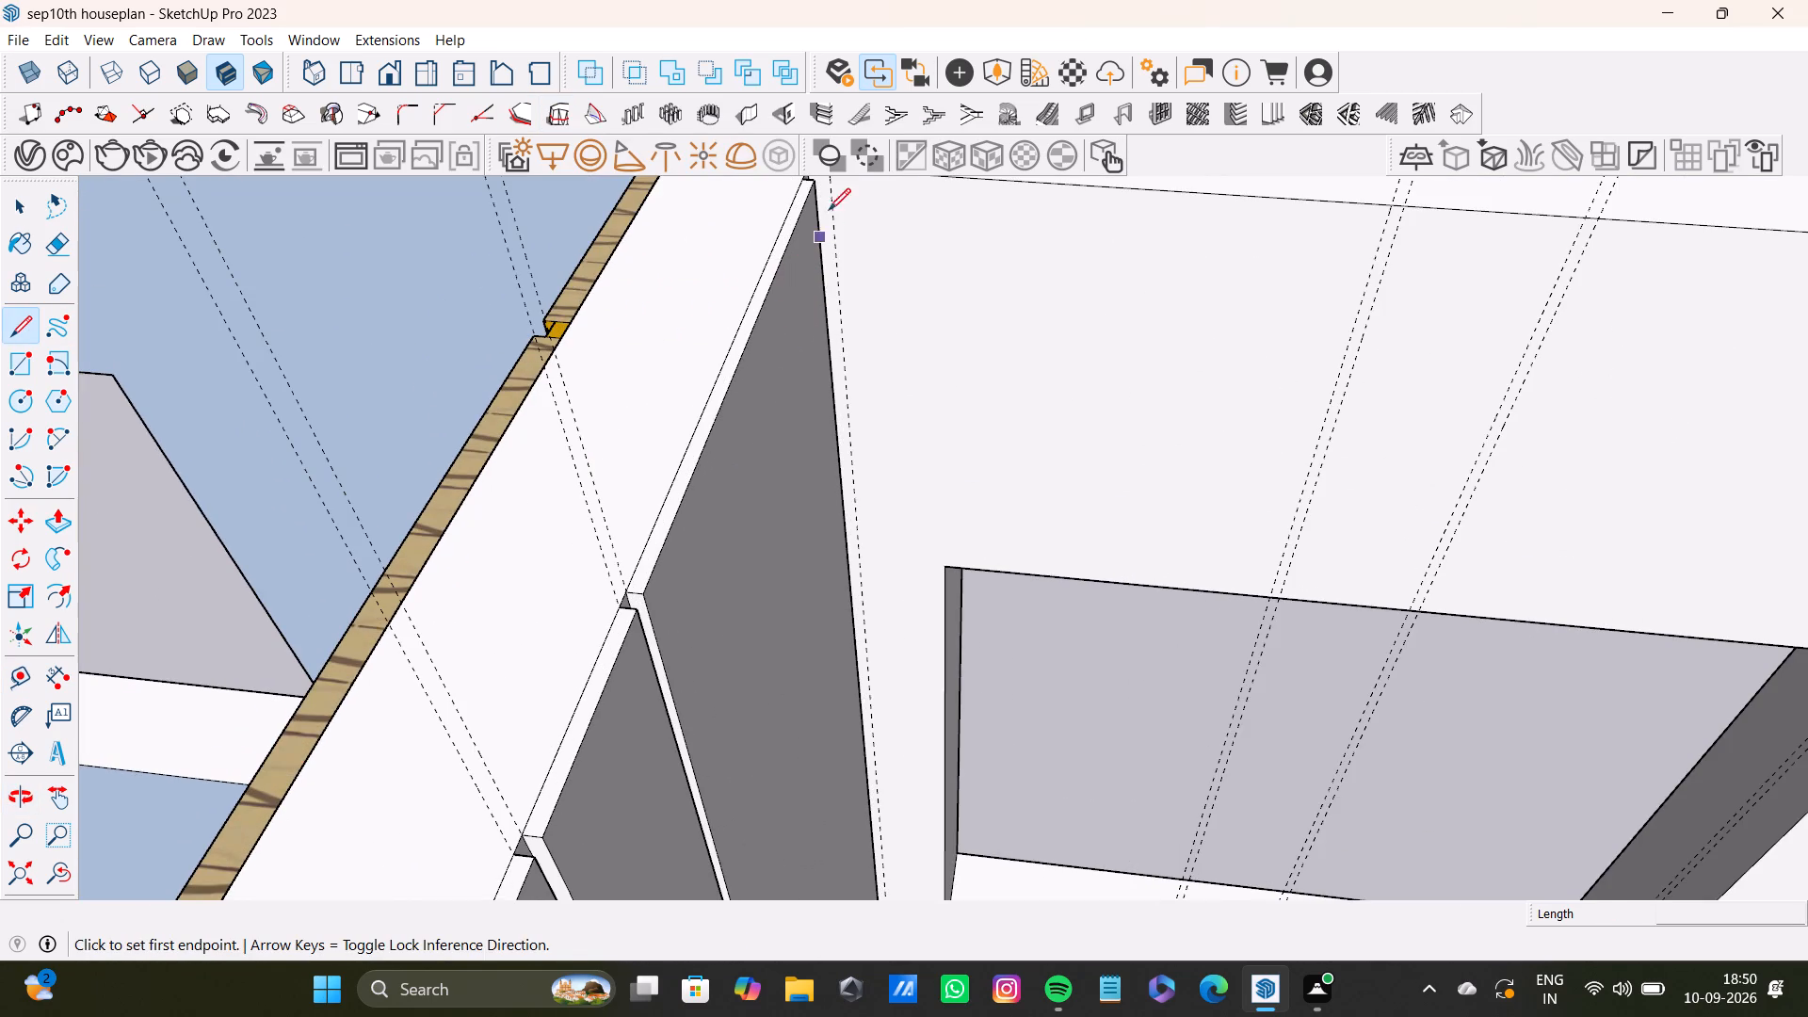
pyautogui.keyDown('shift'); pyautogui.moveTo(835, 278); pyautogui.dragTo(860, 422, button='middle'); pyautogui.keyUp('shift')
pyautogui.scroll(3, 858, 386)
pyautogui.click(857, 306)
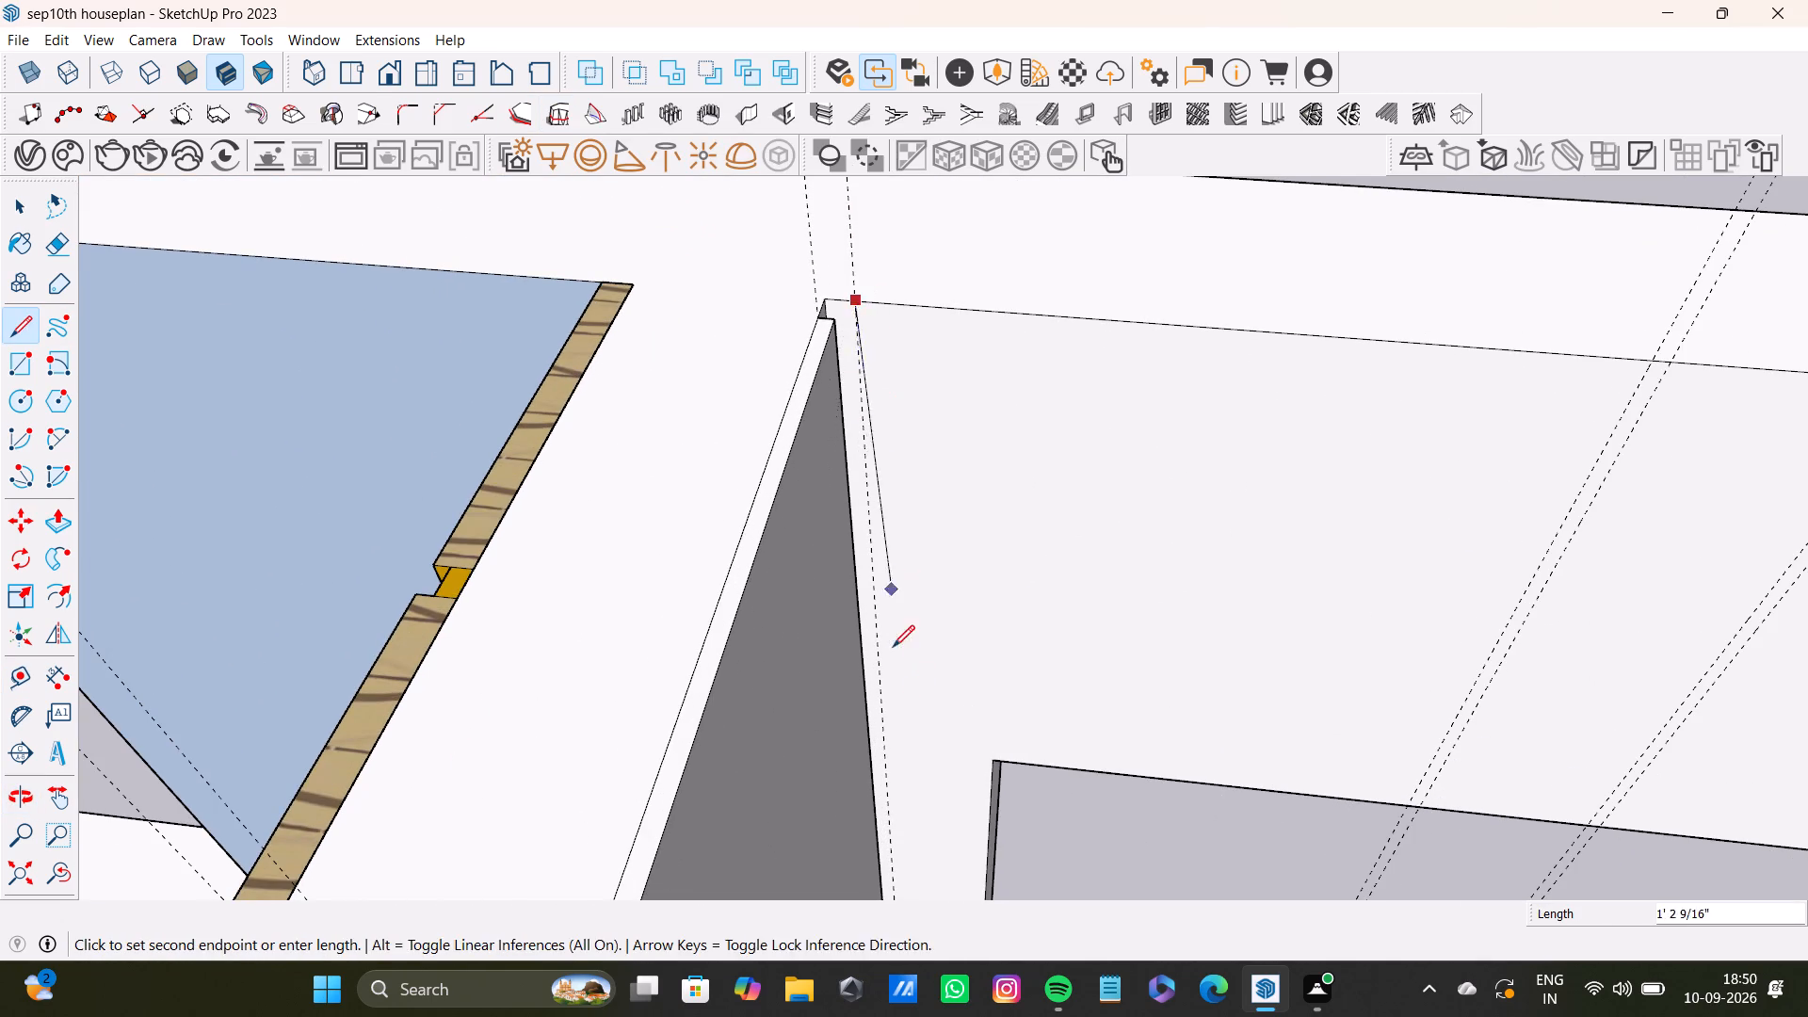
pyautogui.scroll(-2, 902, 692)
pyautogui.keyDown('shift'); pyautogui.moveTo(905, 701); pyautogui.dragTo(868, 375, button='middle'); pyautogui.keyUp('shift')
pyautogui.scroll(-3, 922, 583)
pyautogui.keyDown('shift'); pyautogui.moveTo(890, 678); pyautogui.dragTo(881, 513, button='middle'); pyautogui.keyUp('shift')
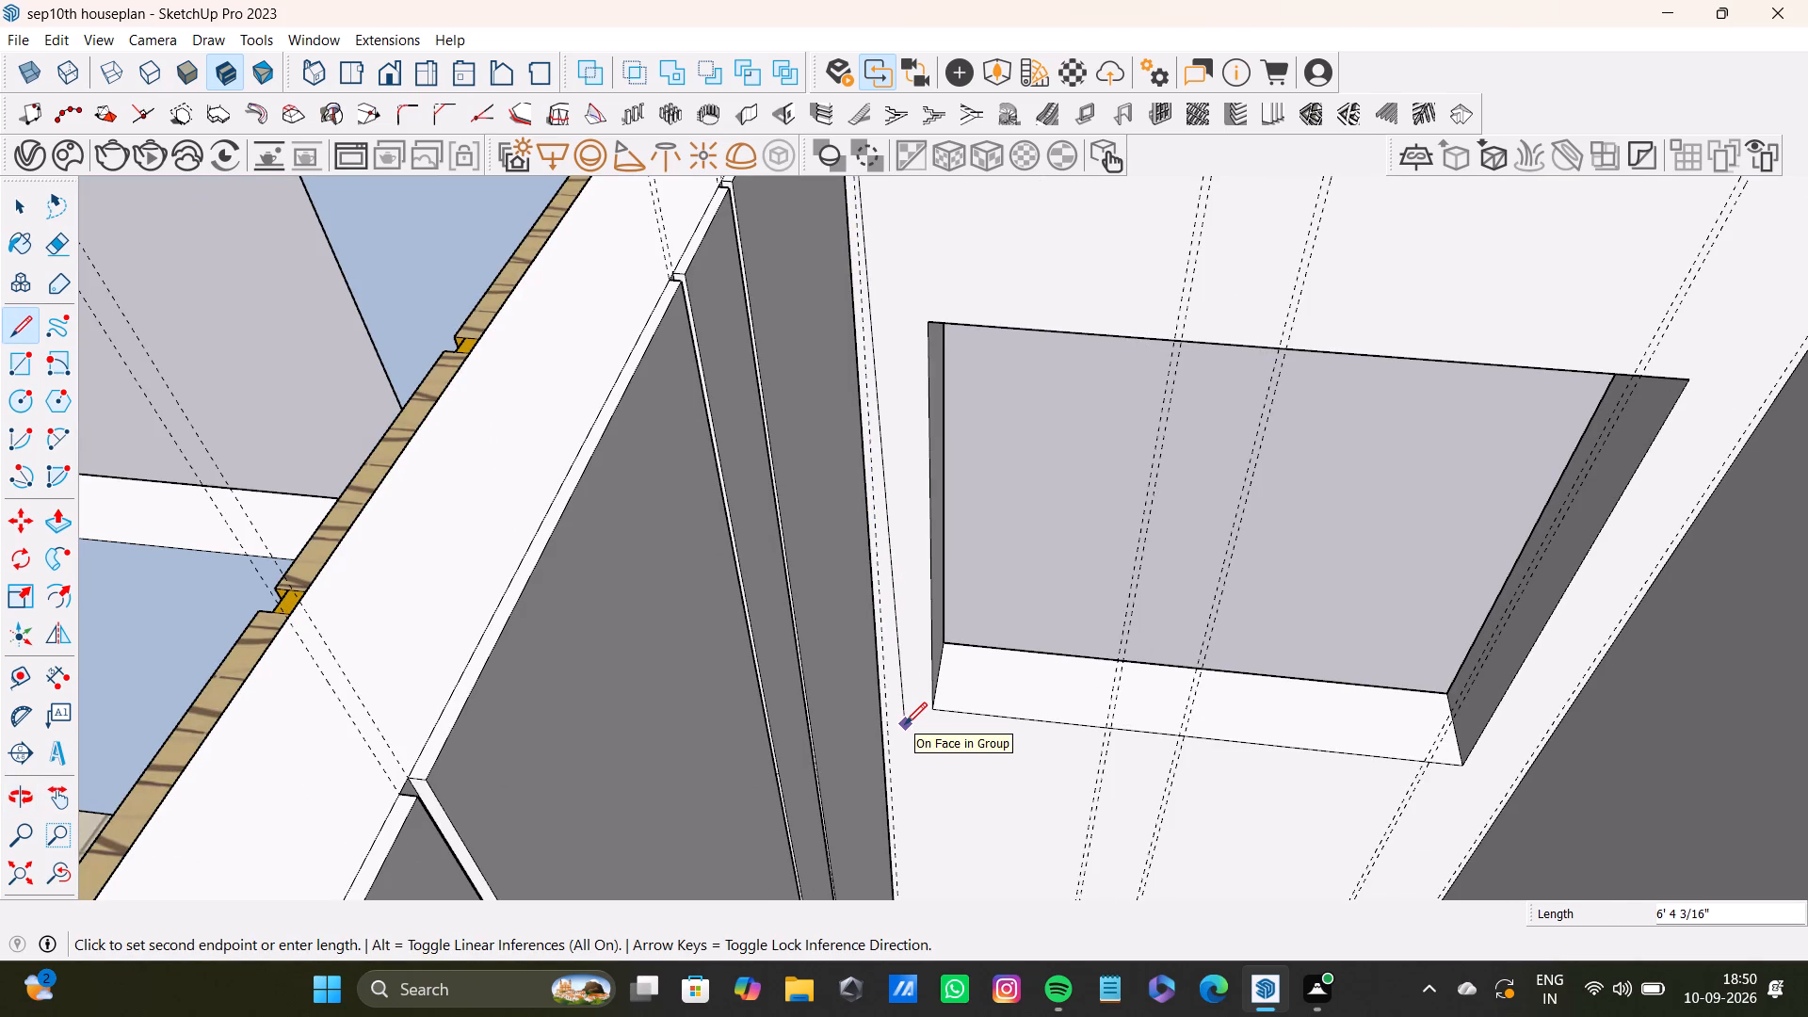
pyautogui.scroll(-2, 894, 833)
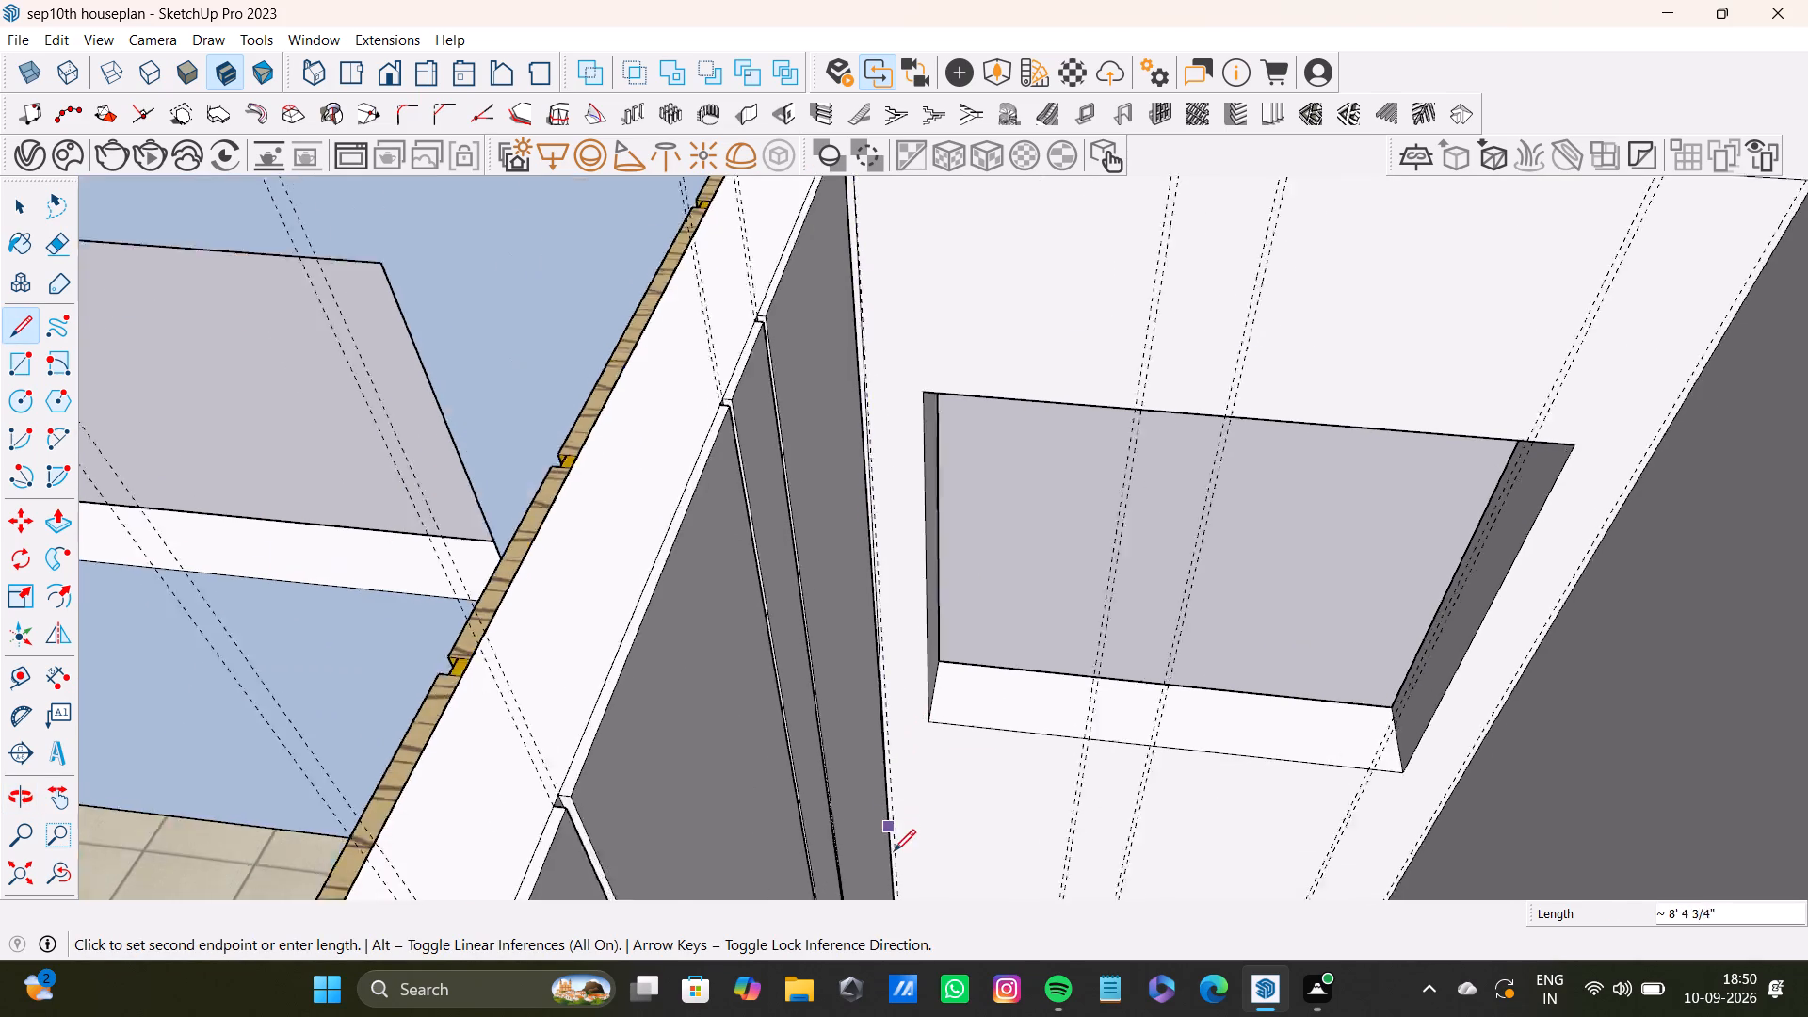
pyautogui.keyDown('shift'); pyautogui.moveTo(894, 851); pyautogui.dragTo(902, 735, button='middle'); pyautogui.keyUp('shift')
pyautogui.scroll(3, 835, 869)
pyautogui.keyDown('shift'); pyautogui.moveTo(894, 815); pyautogui.dragTo(881, 728, button='middle'); pyautogui.keyUp('shift')
pyautogui.scroll(13, 876, 746)
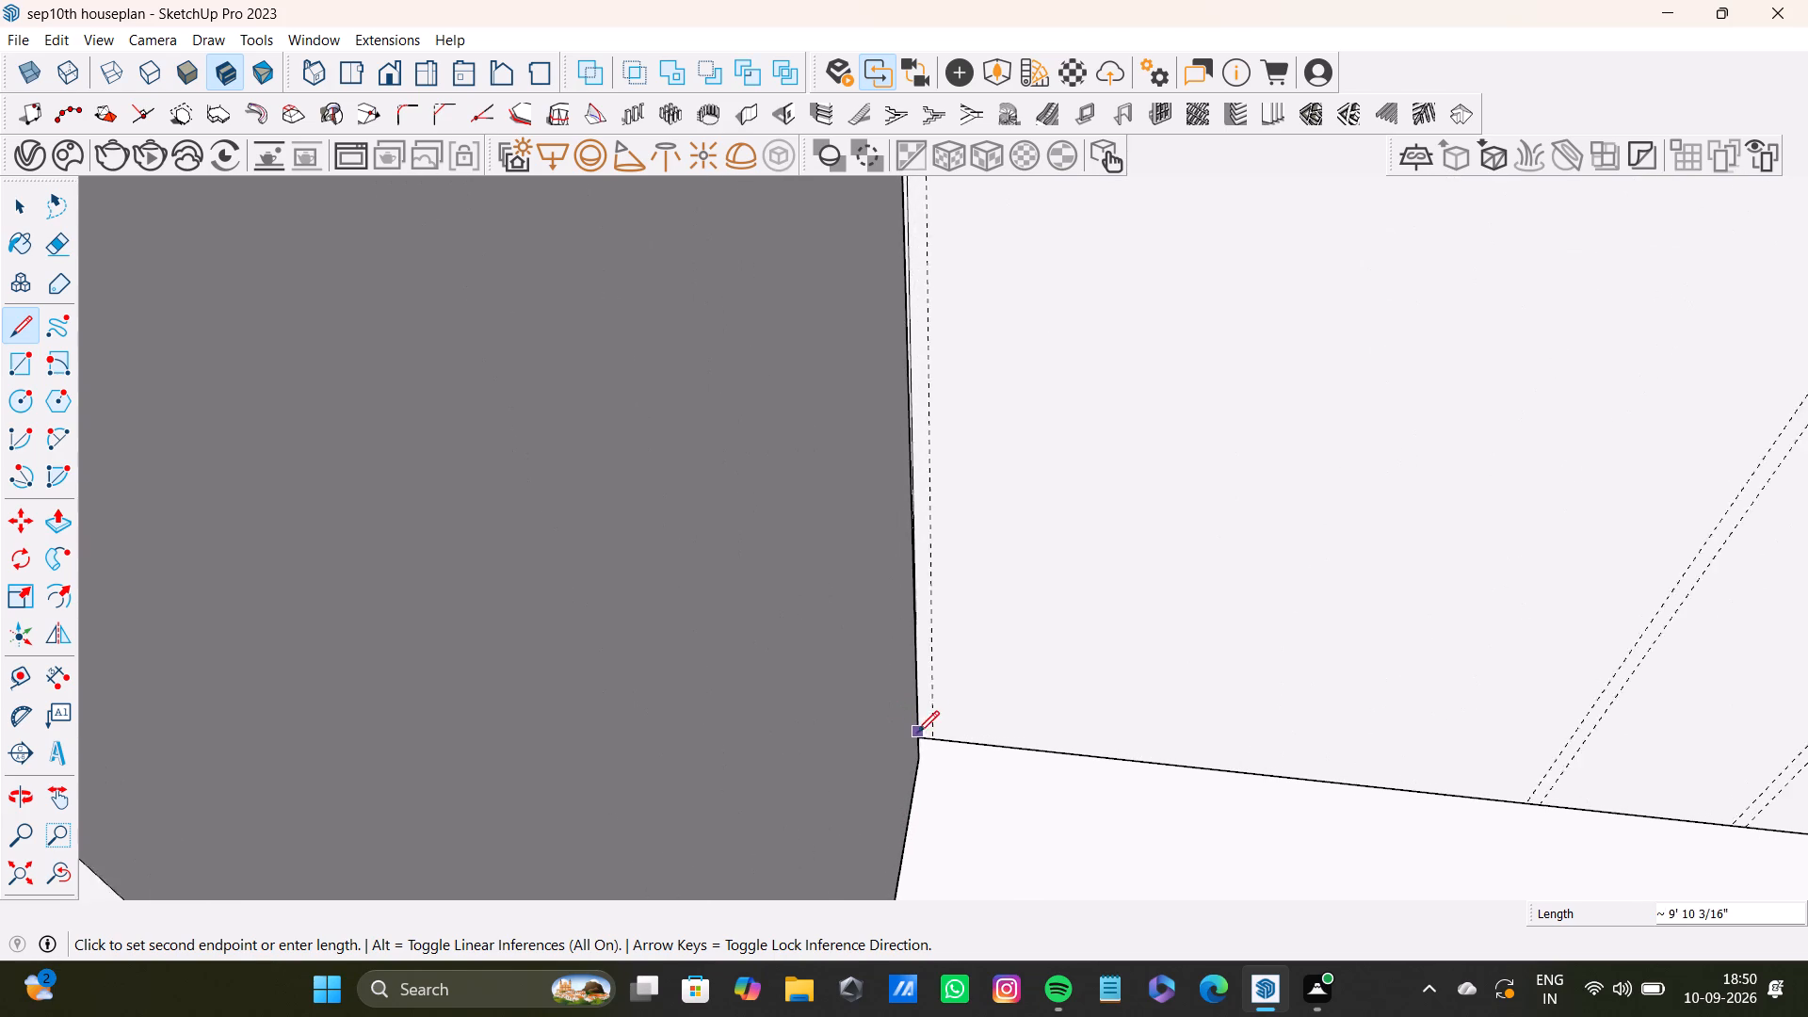
pyautogui.scroll(1, 917, 733)
pyautogui.click(943, 734)
pyautogui.scroll(-15, 938, 734)
pyautogui.press('space')
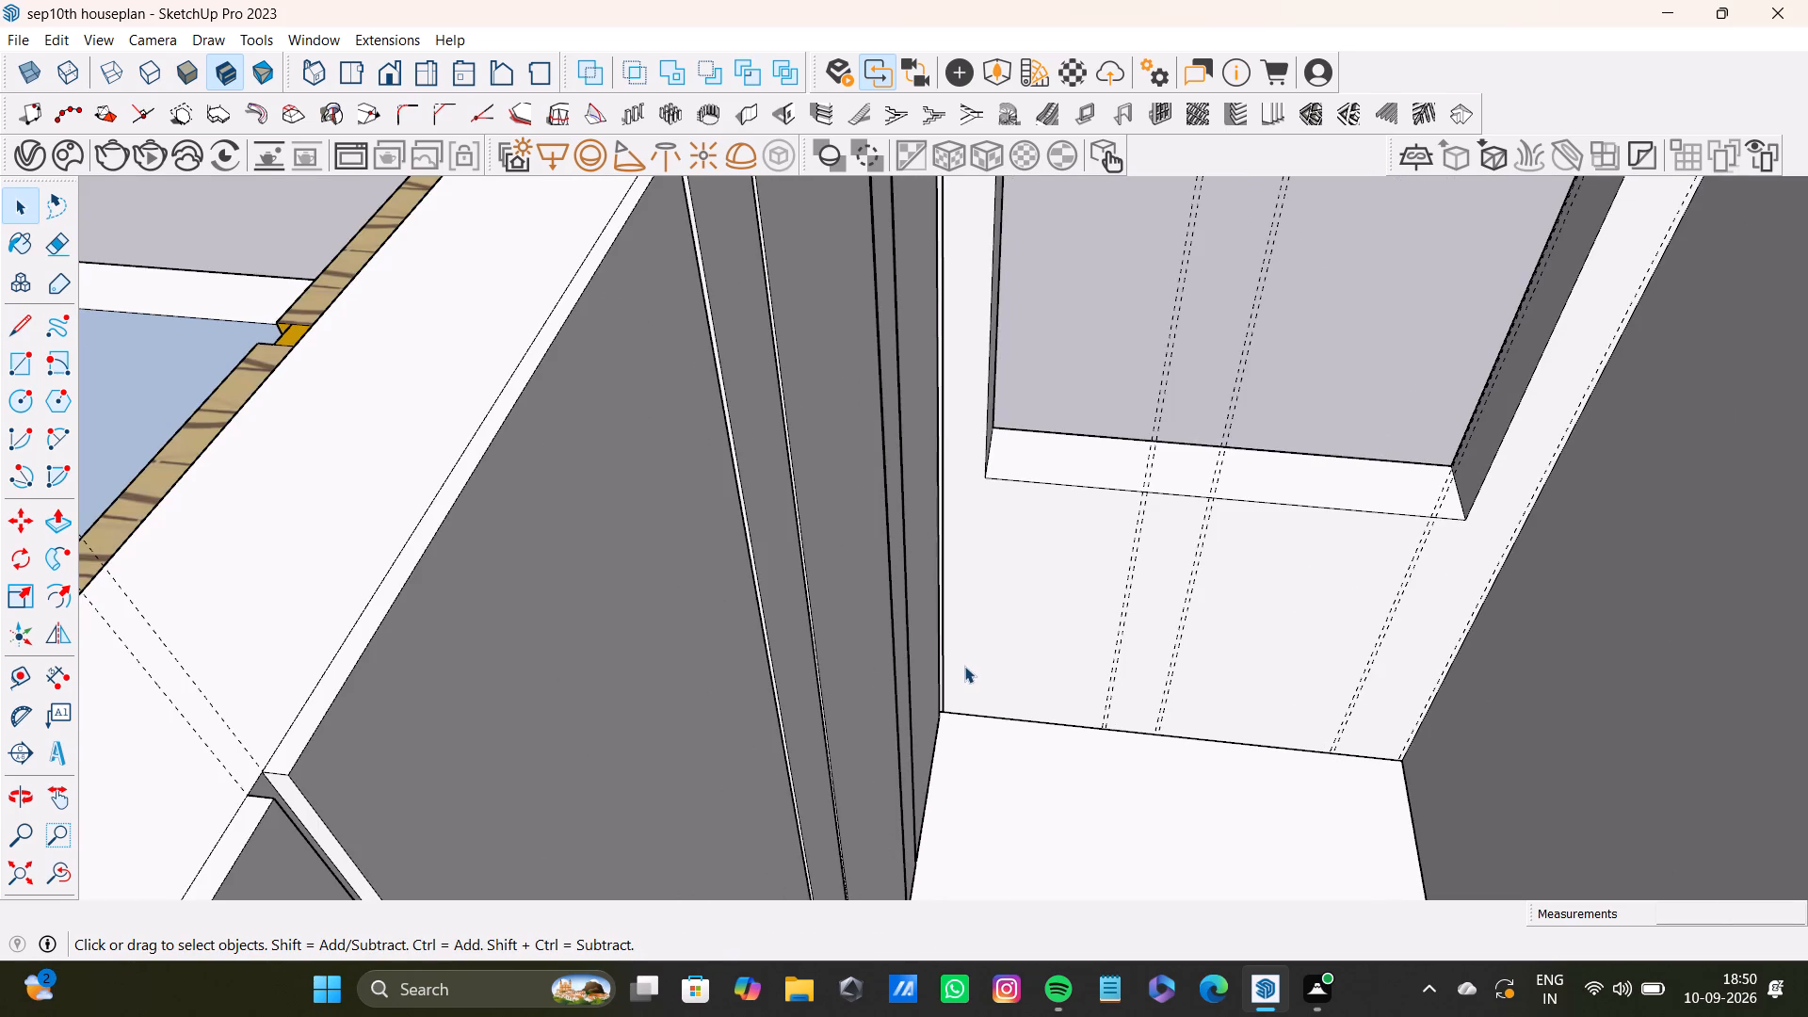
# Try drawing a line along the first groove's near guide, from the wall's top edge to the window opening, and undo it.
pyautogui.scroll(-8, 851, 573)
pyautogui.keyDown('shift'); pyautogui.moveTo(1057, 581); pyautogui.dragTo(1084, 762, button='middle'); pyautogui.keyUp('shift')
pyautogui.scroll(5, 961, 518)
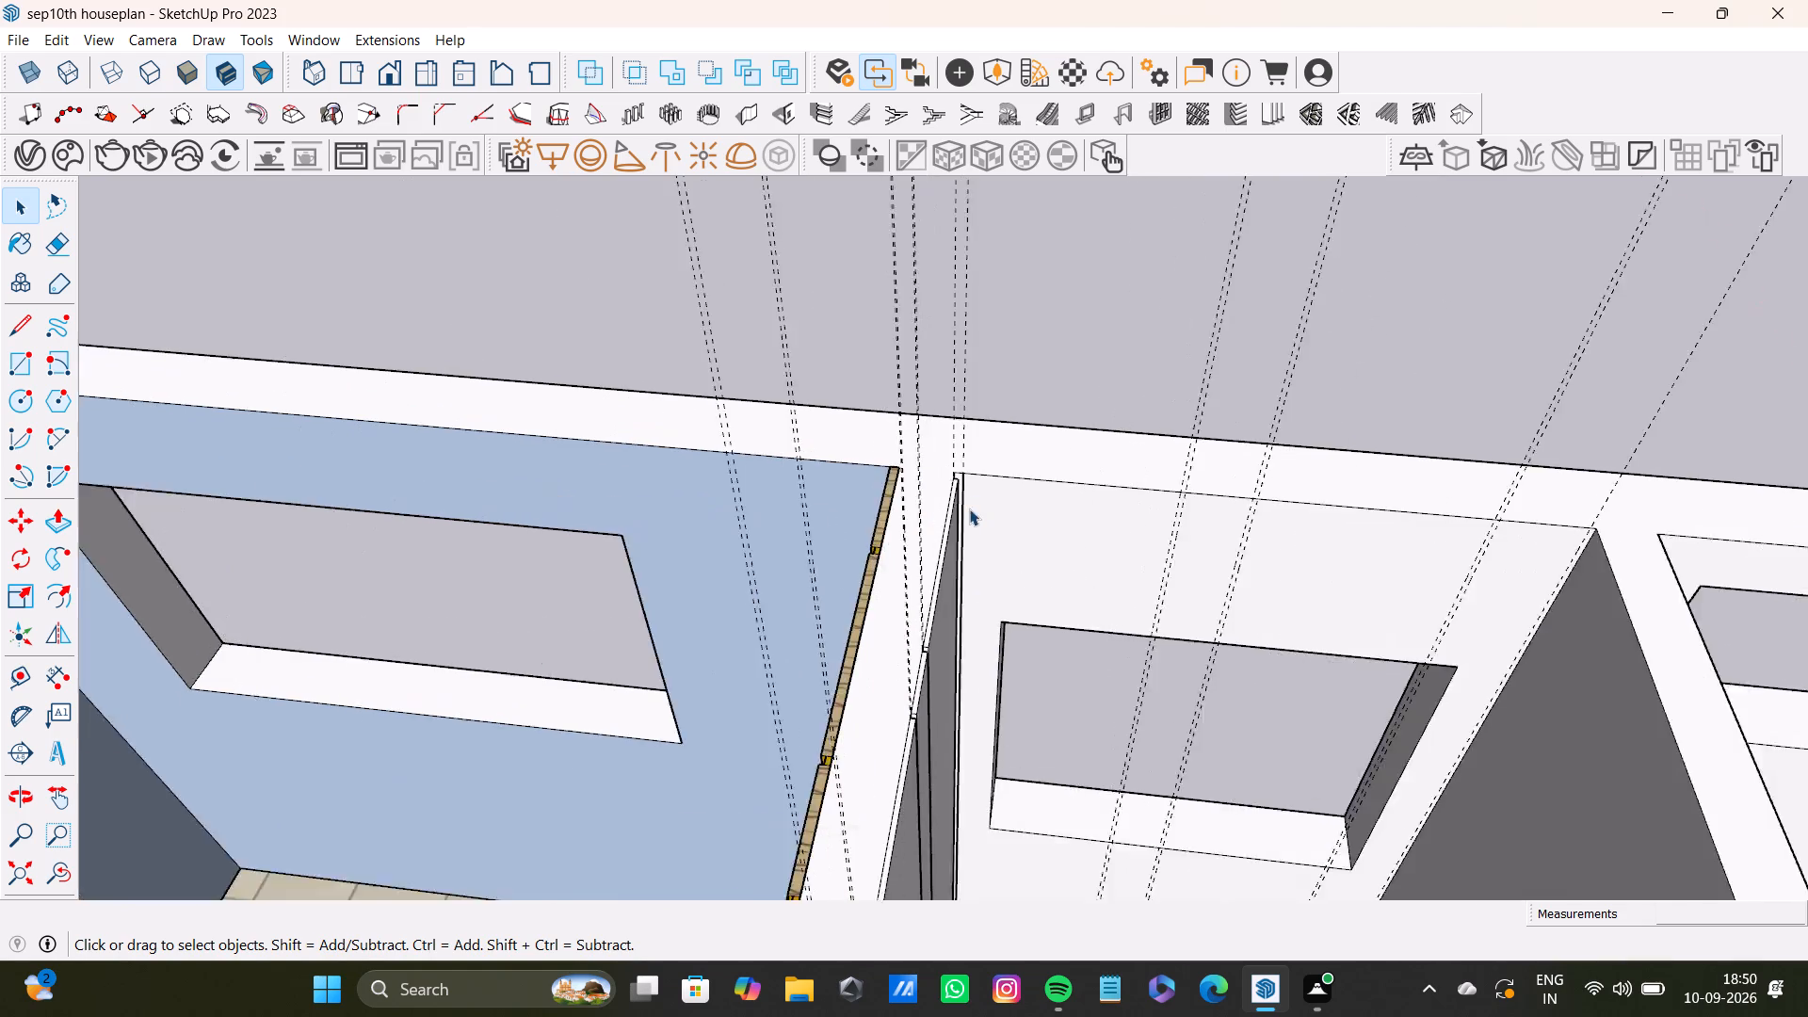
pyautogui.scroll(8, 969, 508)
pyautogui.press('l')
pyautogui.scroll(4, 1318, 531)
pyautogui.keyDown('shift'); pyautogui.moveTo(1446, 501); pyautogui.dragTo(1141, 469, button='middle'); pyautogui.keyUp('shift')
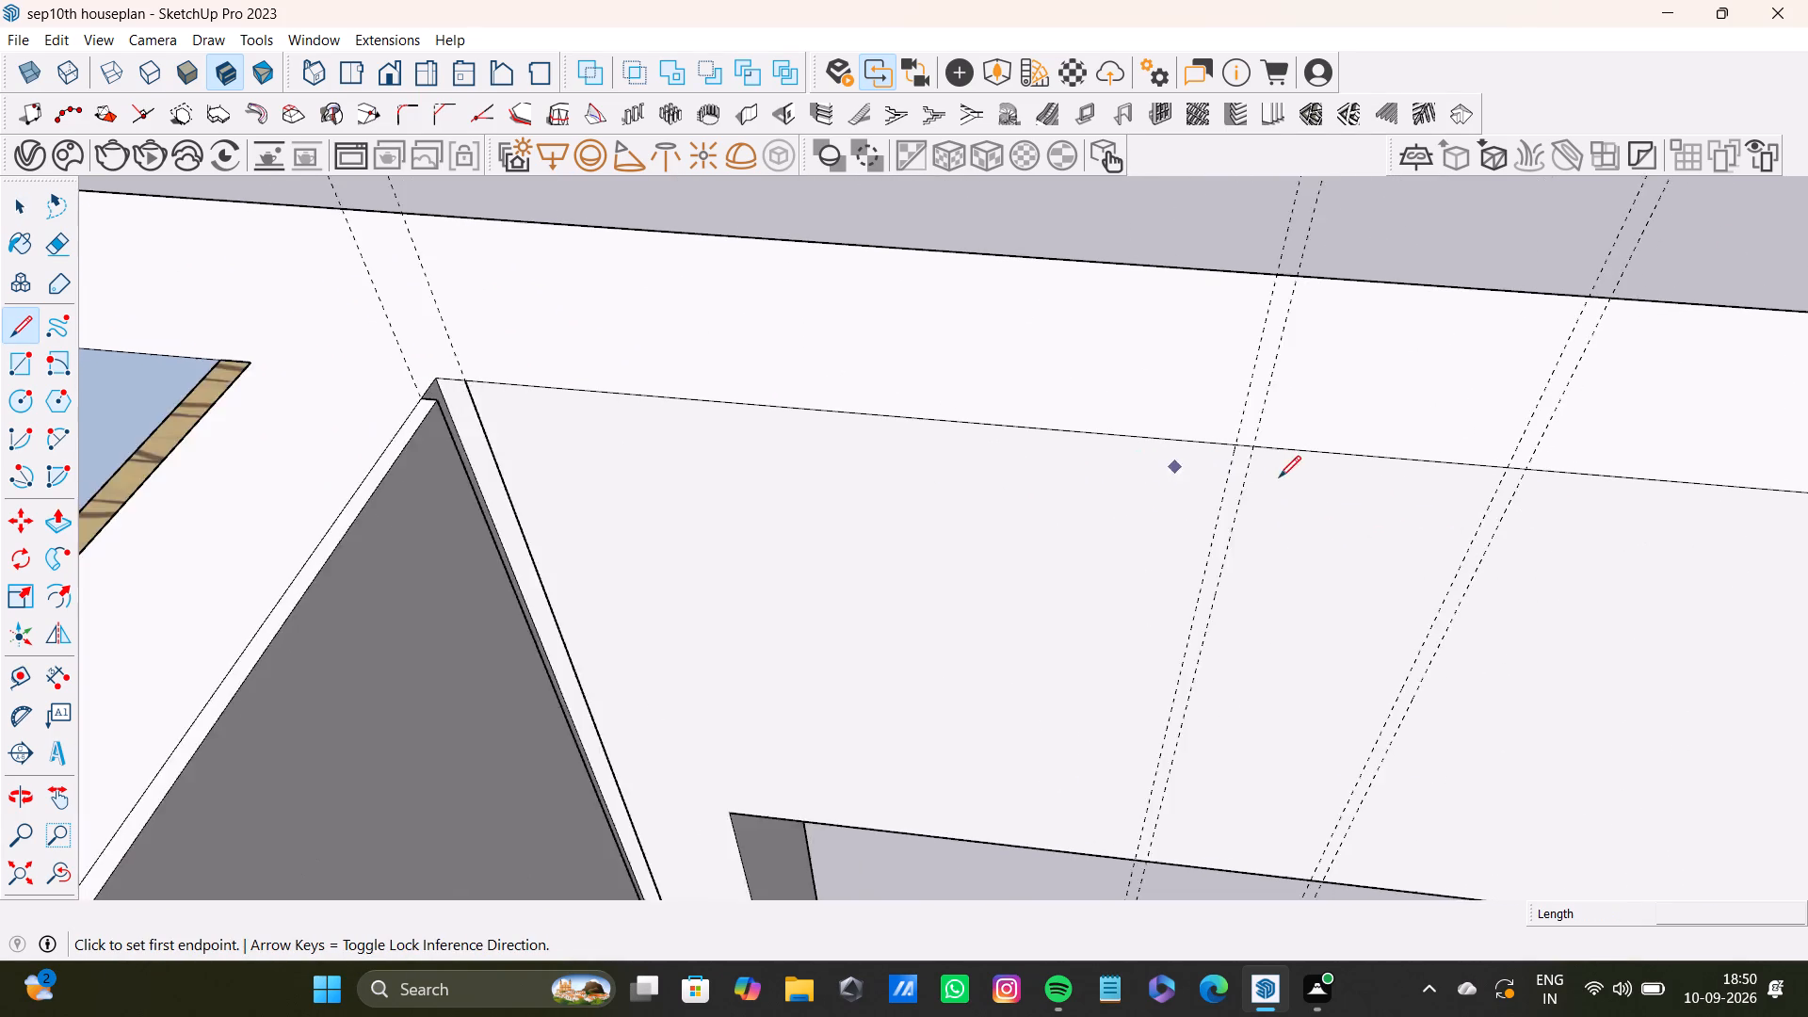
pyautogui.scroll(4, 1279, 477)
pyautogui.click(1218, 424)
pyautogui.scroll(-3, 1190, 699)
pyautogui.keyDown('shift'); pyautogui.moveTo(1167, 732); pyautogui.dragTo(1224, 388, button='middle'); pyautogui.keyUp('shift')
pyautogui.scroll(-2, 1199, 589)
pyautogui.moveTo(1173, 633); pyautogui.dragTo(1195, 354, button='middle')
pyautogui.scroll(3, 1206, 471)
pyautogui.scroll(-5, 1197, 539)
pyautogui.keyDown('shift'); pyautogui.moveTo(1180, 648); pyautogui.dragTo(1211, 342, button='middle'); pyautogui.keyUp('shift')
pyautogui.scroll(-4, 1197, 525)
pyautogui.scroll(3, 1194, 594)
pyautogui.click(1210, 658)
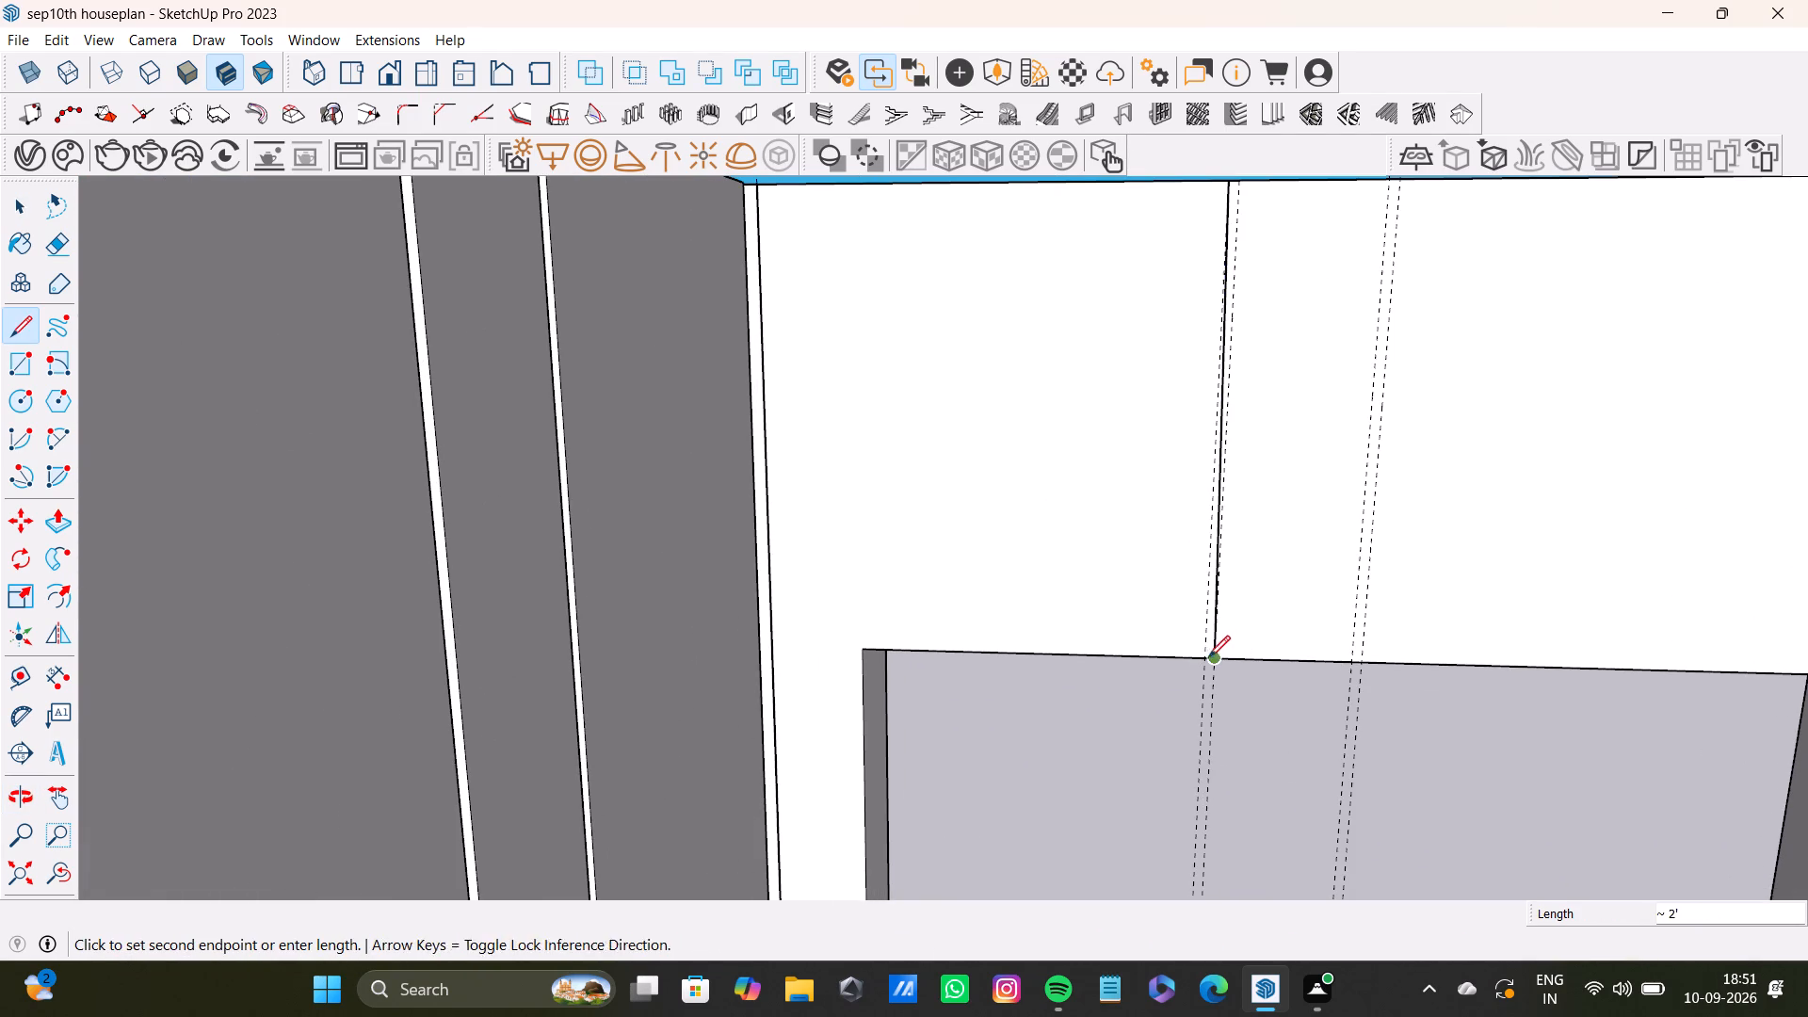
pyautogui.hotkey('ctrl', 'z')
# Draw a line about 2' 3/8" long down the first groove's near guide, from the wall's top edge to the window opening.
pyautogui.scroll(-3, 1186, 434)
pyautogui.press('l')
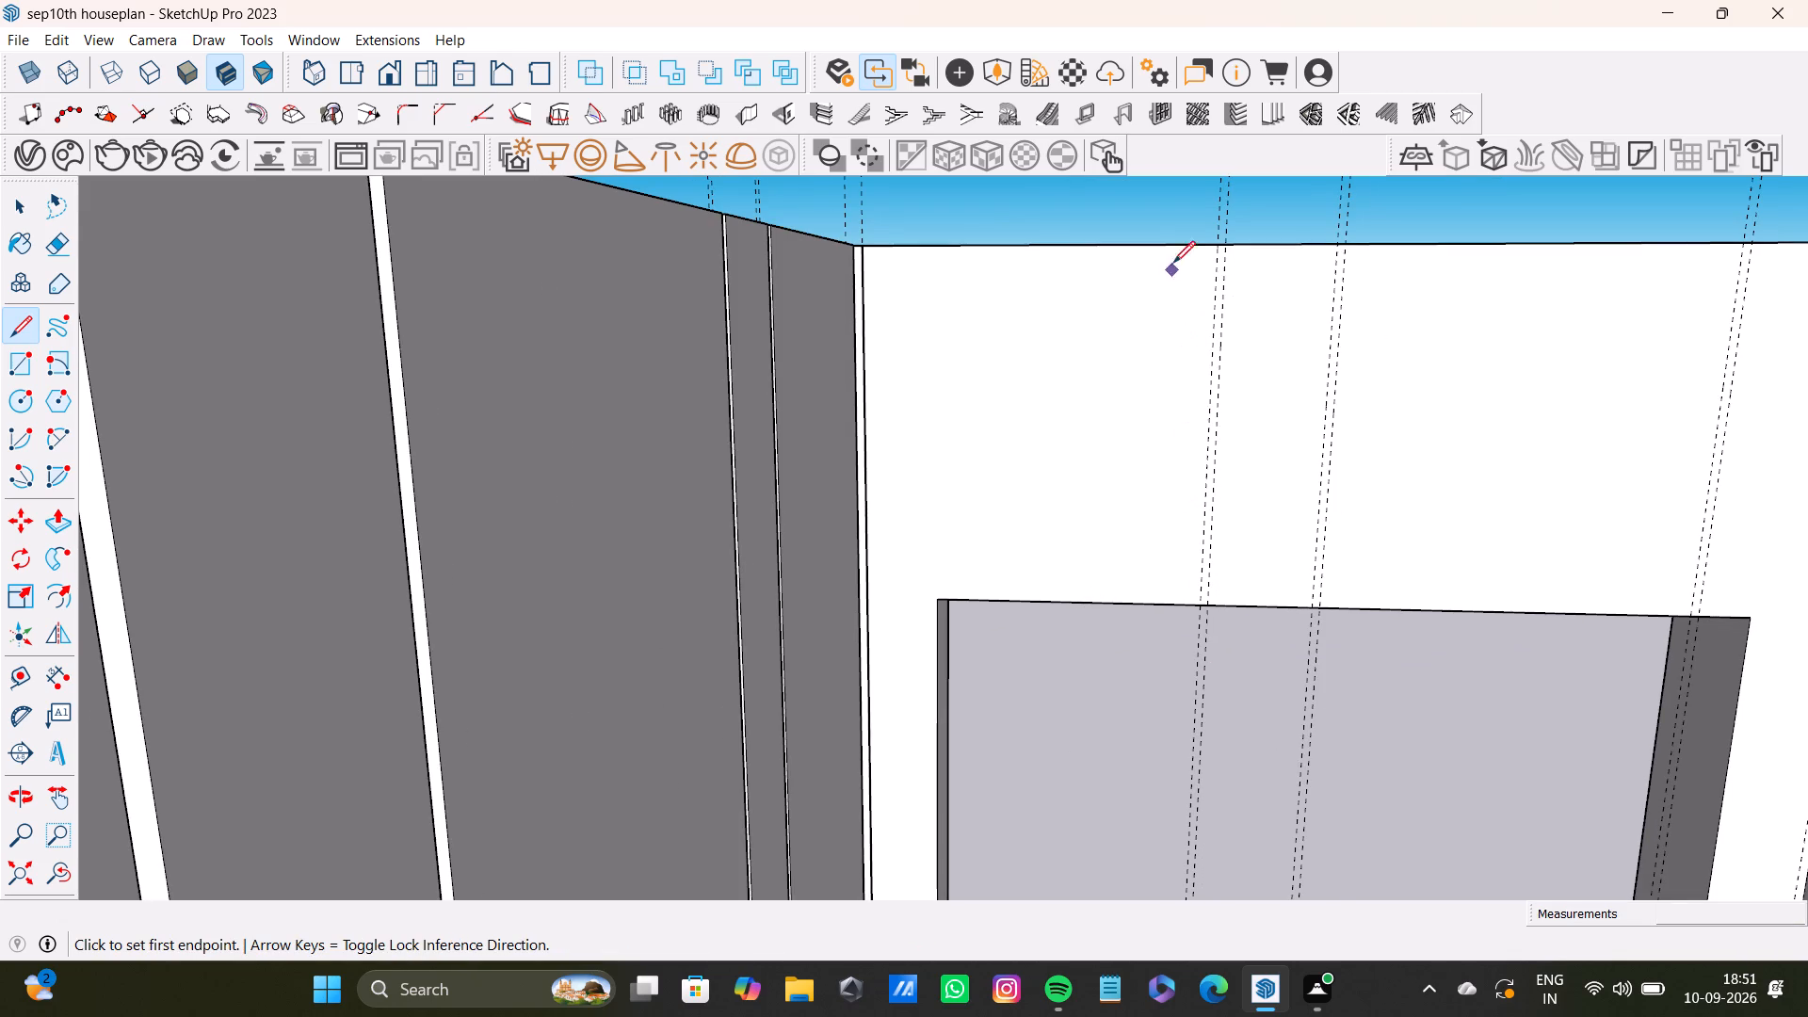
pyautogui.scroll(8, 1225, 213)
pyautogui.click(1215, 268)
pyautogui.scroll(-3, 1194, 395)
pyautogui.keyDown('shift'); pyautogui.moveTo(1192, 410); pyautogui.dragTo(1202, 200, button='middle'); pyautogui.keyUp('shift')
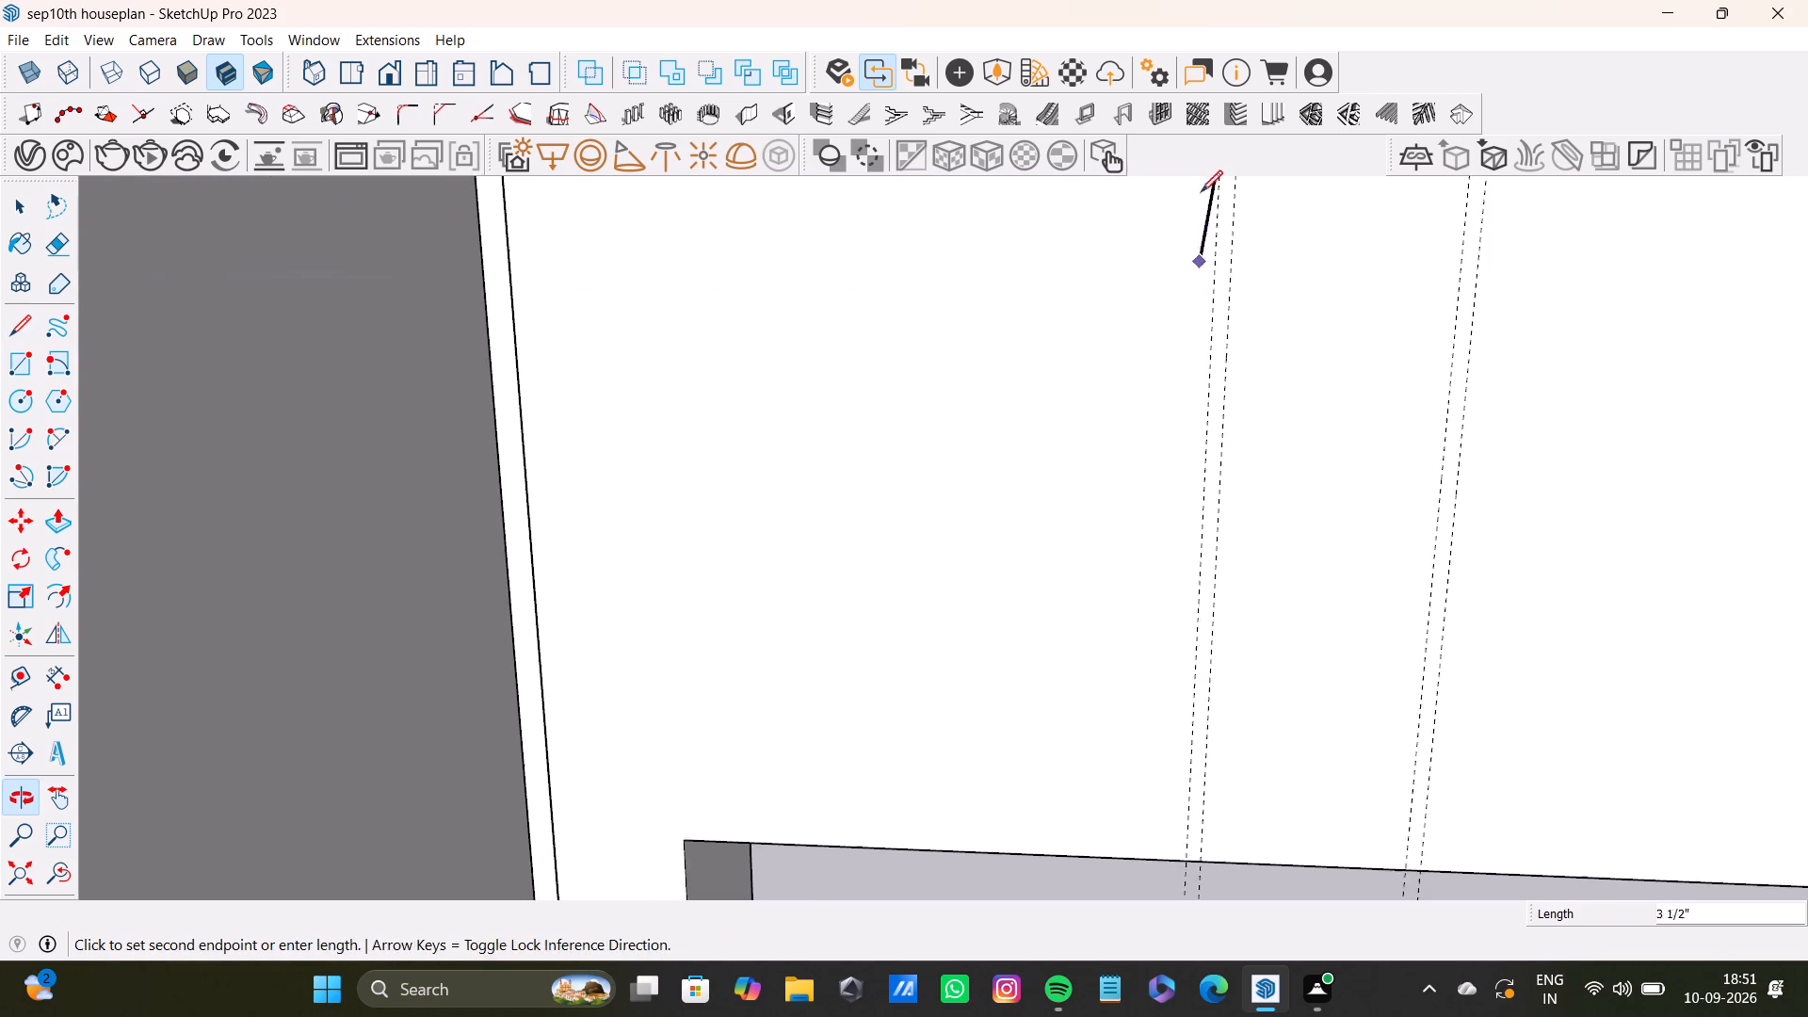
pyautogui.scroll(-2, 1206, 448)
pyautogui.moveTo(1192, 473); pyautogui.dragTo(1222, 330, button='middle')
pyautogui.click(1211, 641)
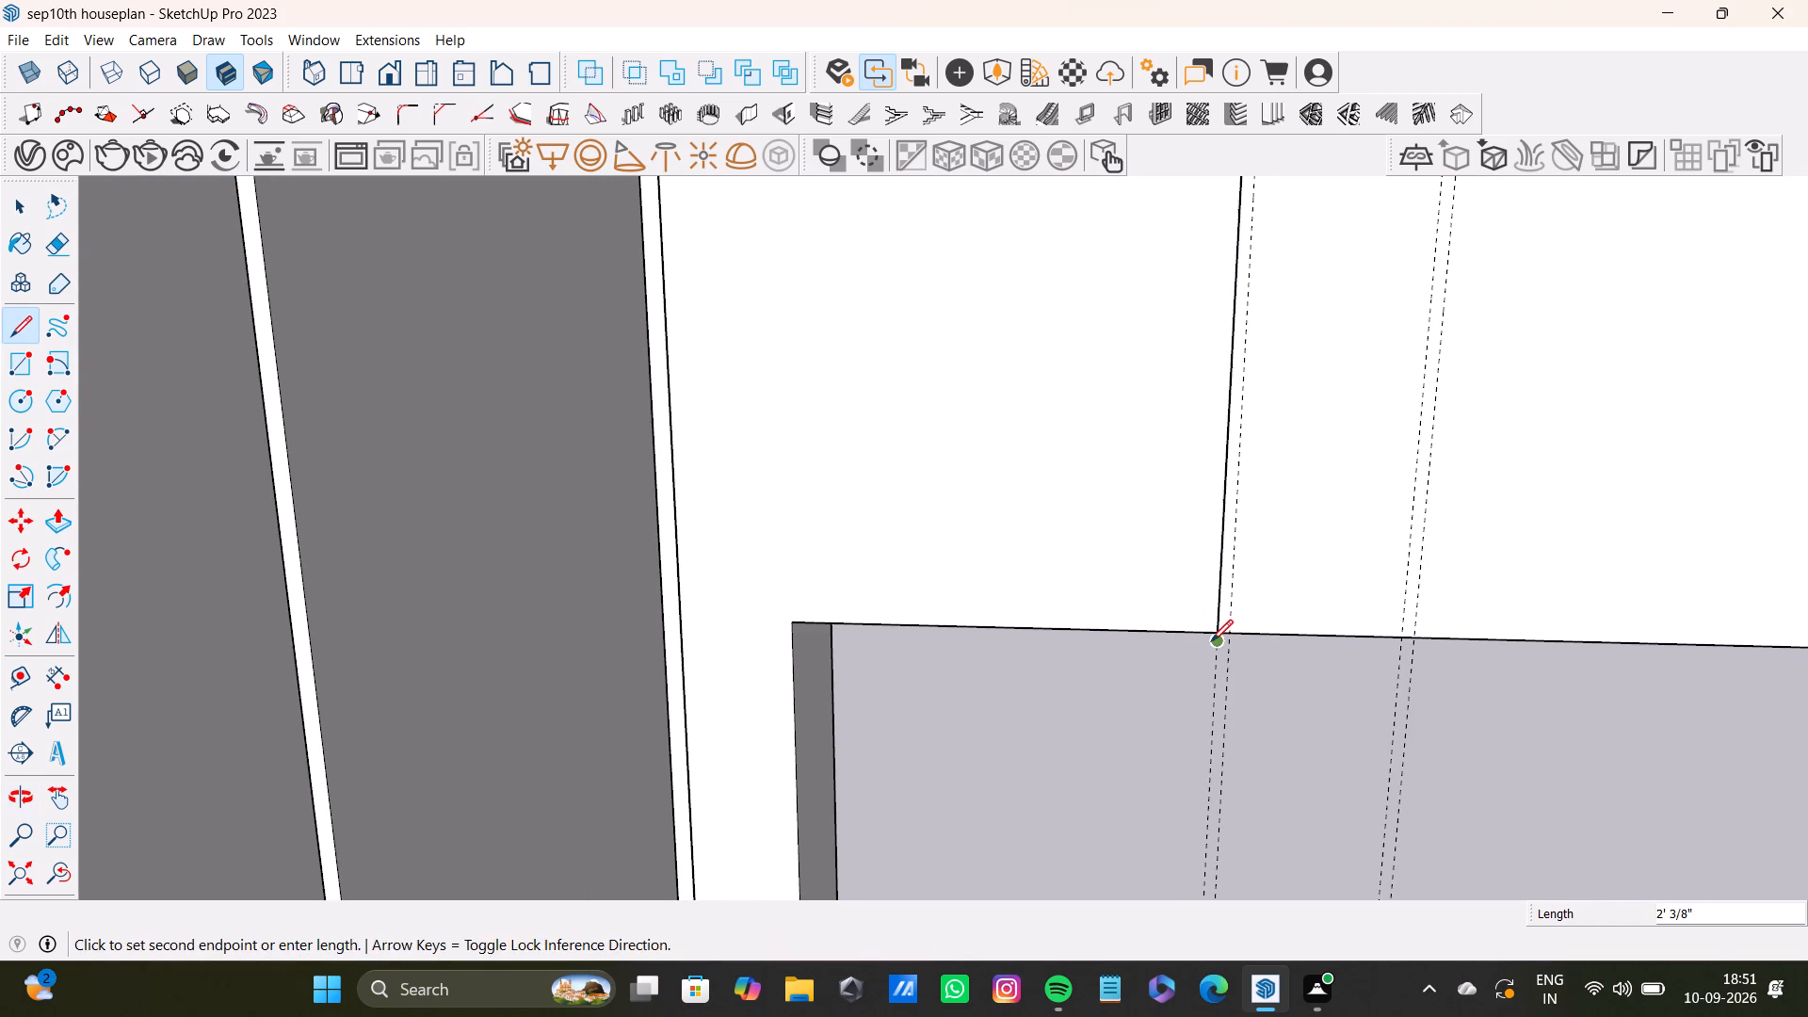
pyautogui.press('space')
# Draw a 2' line down the first groove's far guide, from the wall's top edge to the window's top edge.
pyautogui.moveTo(1118, 489); pyautogui.dragTo(1166, 546, button='middle')
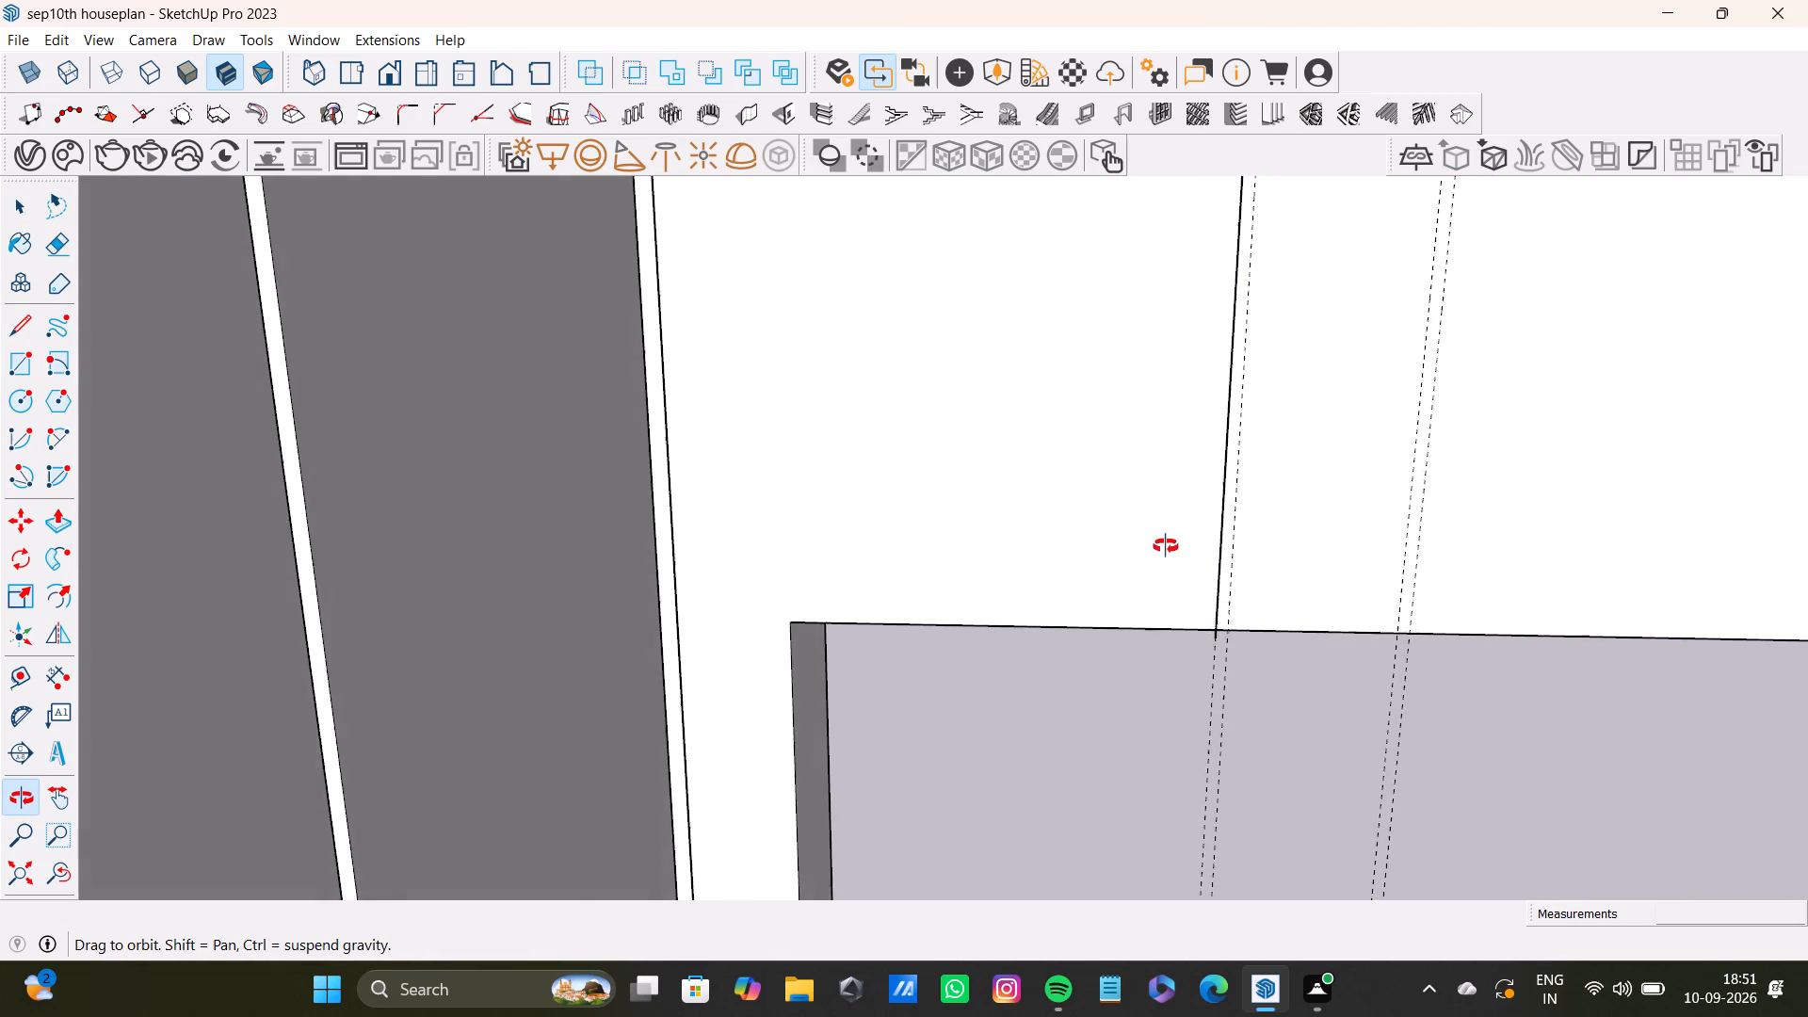
pyautogui.moveTo(1166, 546); pyautogui.dragTo(1165, 621, button='middle')
pyautogui.scroll(-3, 1137, 504)
pyautogui.keyDown('shift'); pyautogui.moveTo(1134, 477); pyautogui.dragTo(1100, 553, button='middle'); pyautogui.keyUp('shift')
pyautogui.press('l')
pyautogui.scroll(4, 1215, 468)
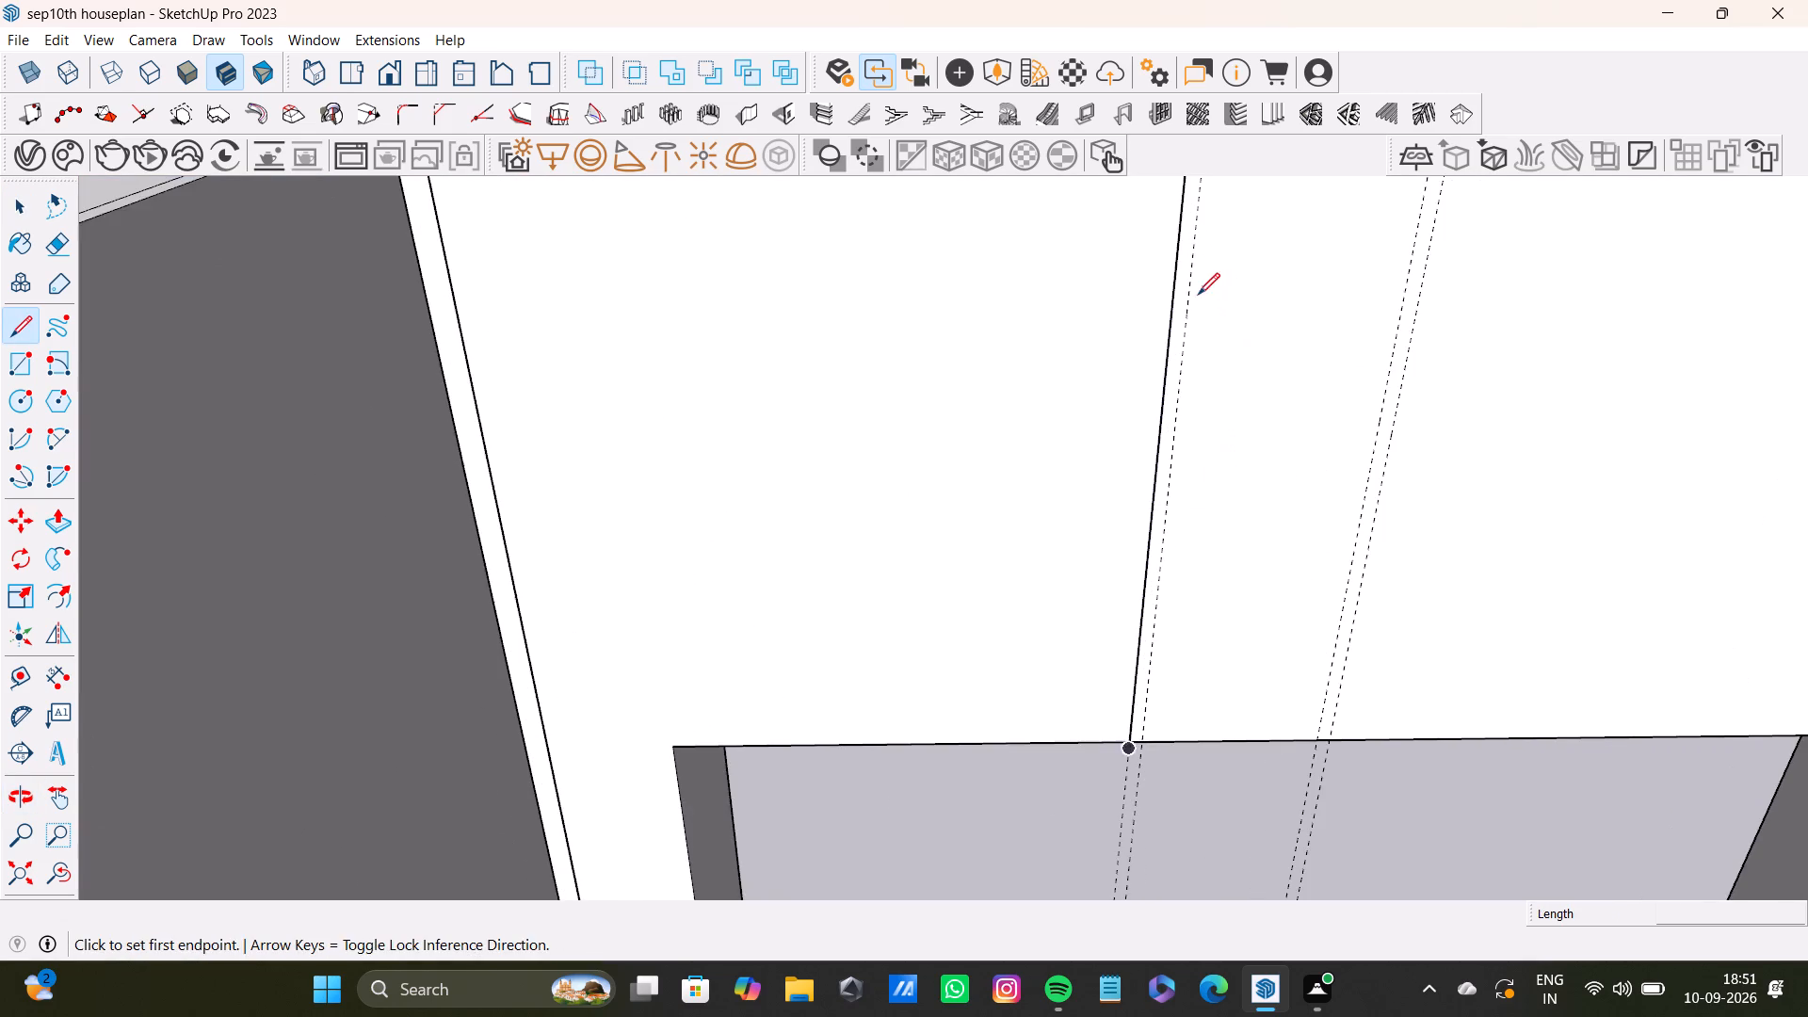
pyautogui.keyDown('shift'); pyautogui.moveTo(1198, 295); pyautogui.dragTo(1138, 527, button='middle'); pyautogui.keyUp('shift')
pyautogui.scroll(6, 1113, 419)
pyautogui.click(1150, 322)
pyautogui.scroll(-4, 1137, 456)
pyautogui.keyDown('shift'); pyautogui.moveTo(1128, 502); pyautogui.dragTo(1128, 451, button='middle'); pyautogui.keyUp('shift')
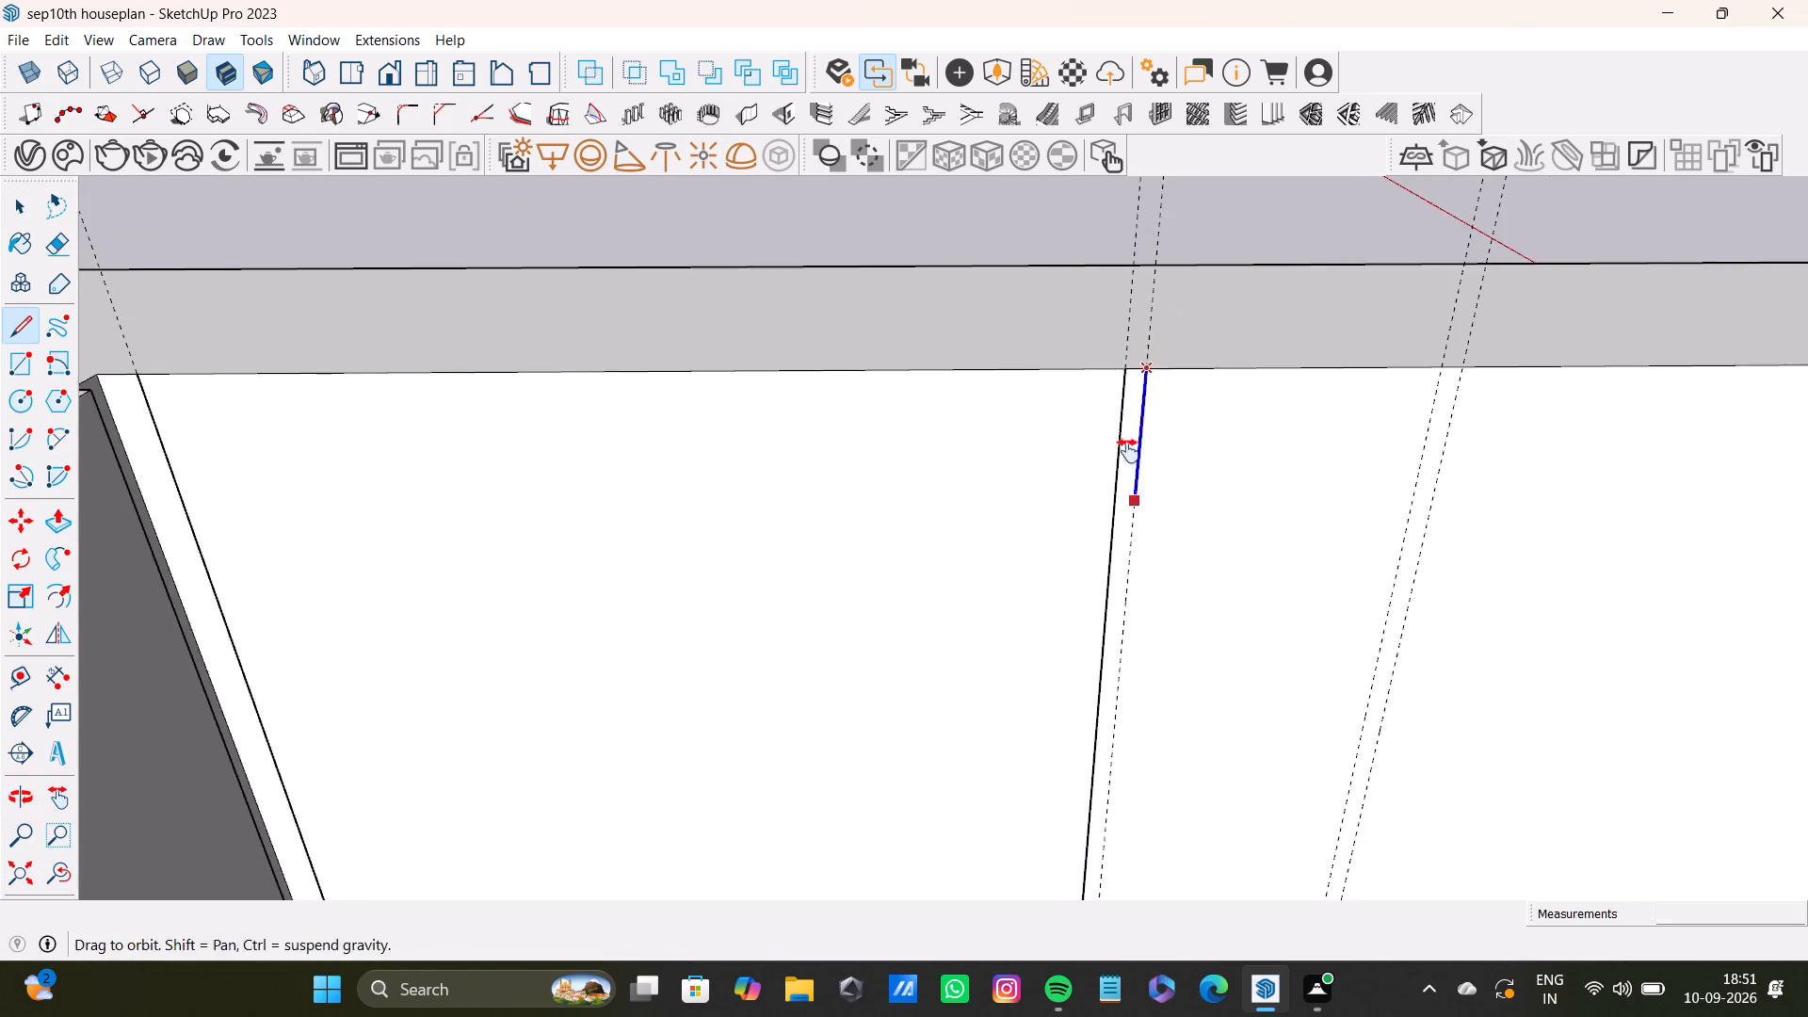
pyautogui.keyDown('shift'); pyautogui.moveTo(1128, 451); pyautogui.dragTo(1123, 286, button='middle'); pyautogui.keyUp('shift')
pyautogui.scroll(-3, 1146, 568)
pyautogui.keyDown('shift'); pyautogui.moveTo(1110, 608); pyautogui.dragTo(1133, 348, button='middle'); pyautogui.keyUp('shift')
pyautogui.scroll(7, 1152, 552)
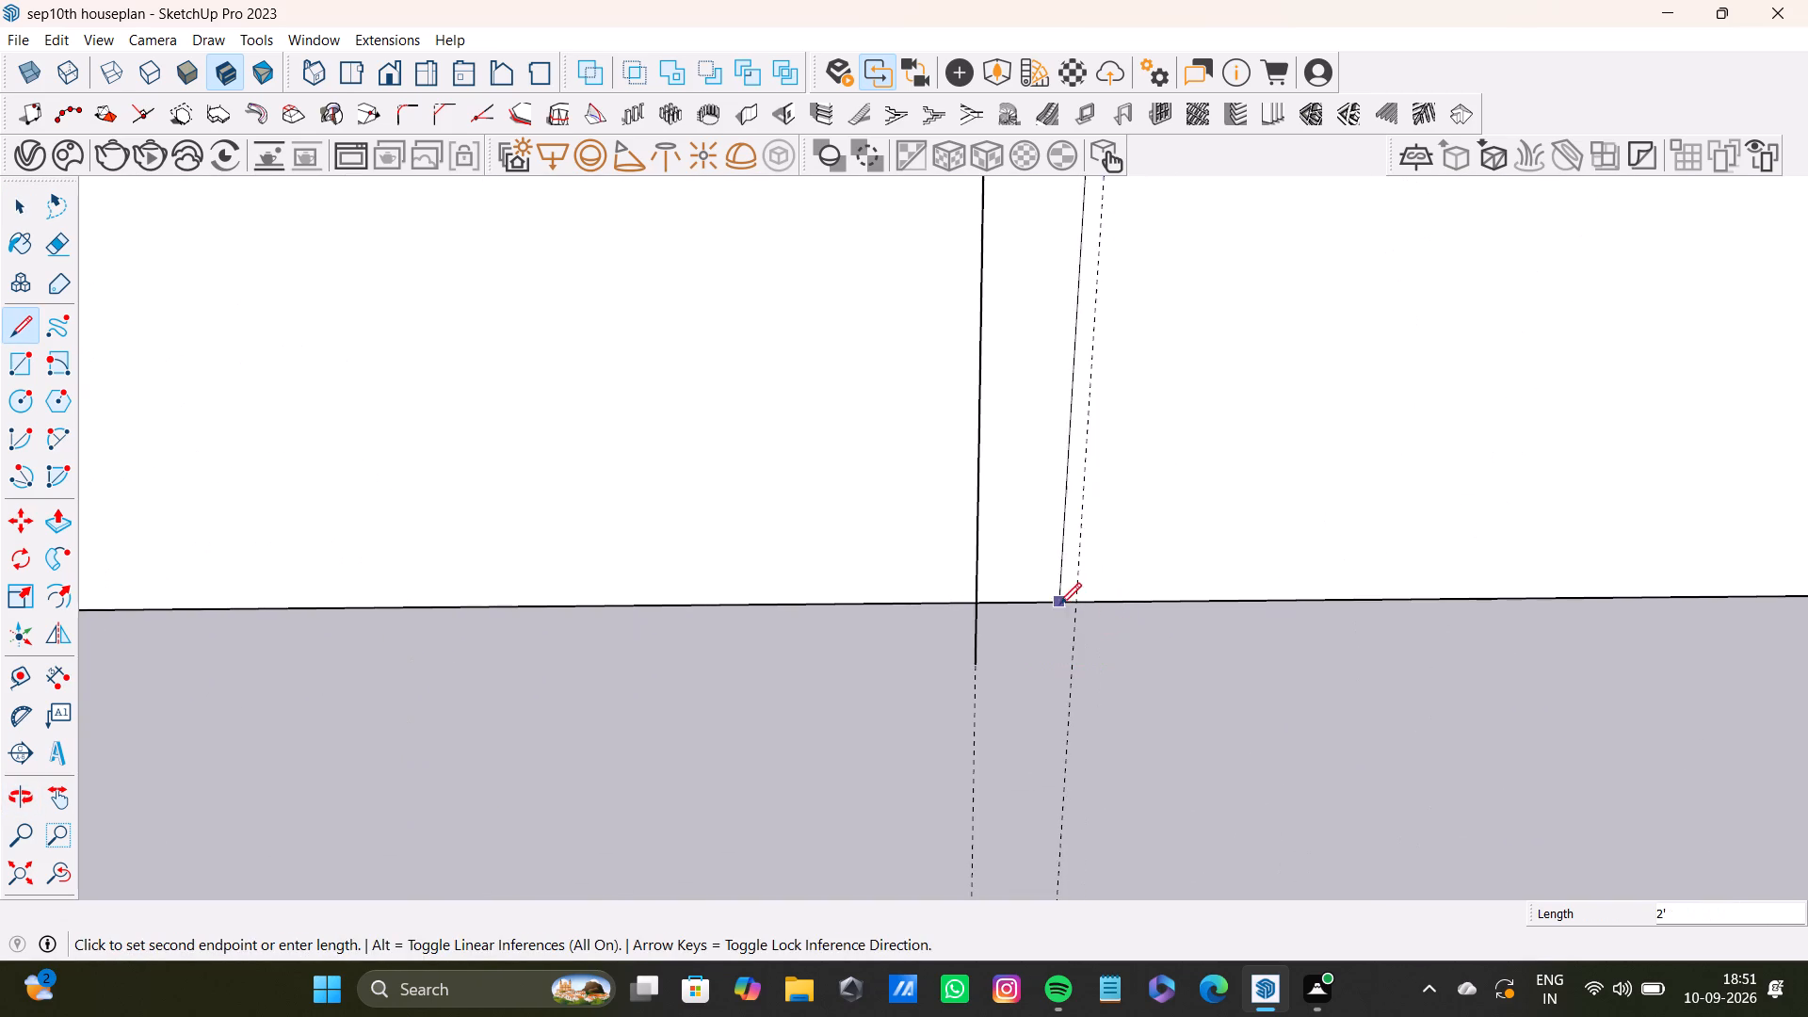
pyautogui.click(1071, 605)
pyautogui.press('space')
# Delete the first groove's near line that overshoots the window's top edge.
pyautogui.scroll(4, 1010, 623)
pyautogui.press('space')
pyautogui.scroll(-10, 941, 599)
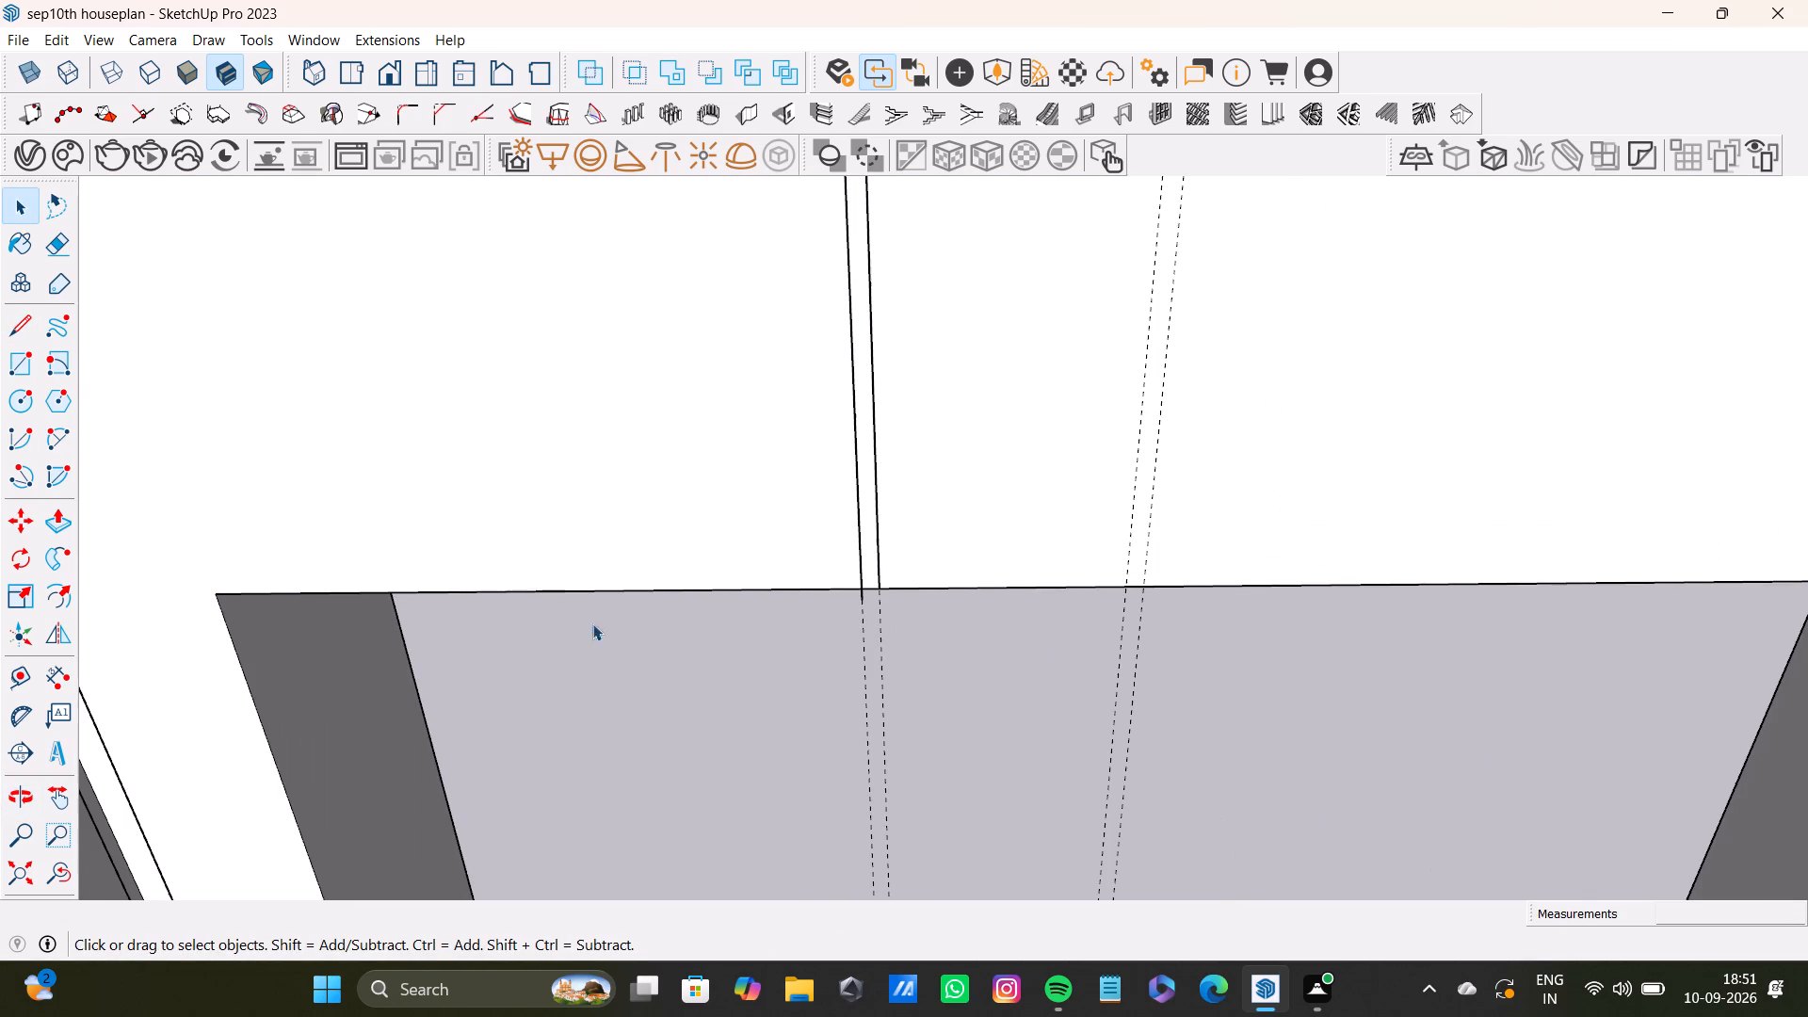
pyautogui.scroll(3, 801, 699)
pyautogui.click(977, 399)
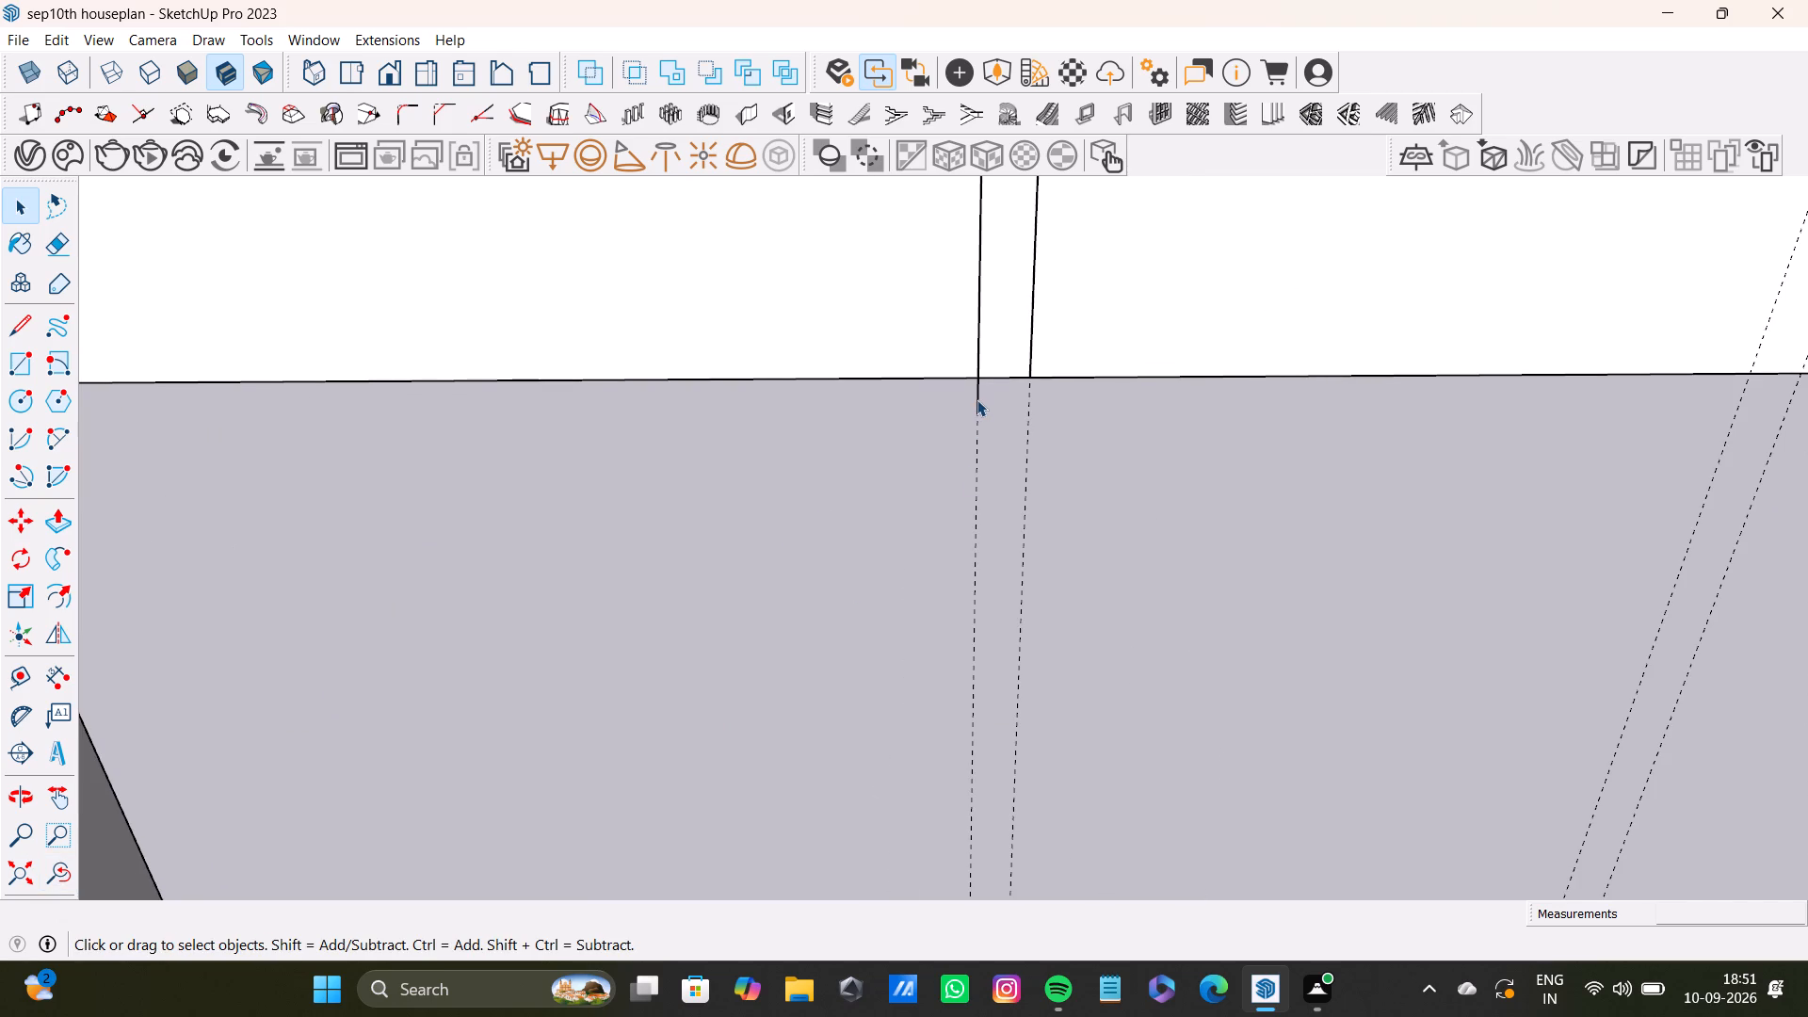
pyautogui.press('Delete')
# Draw the first groove's near line about 2' long, from the wall's top edge exactly to the window's top edge.
pyautogui.scroll(-6, 1033, 395)
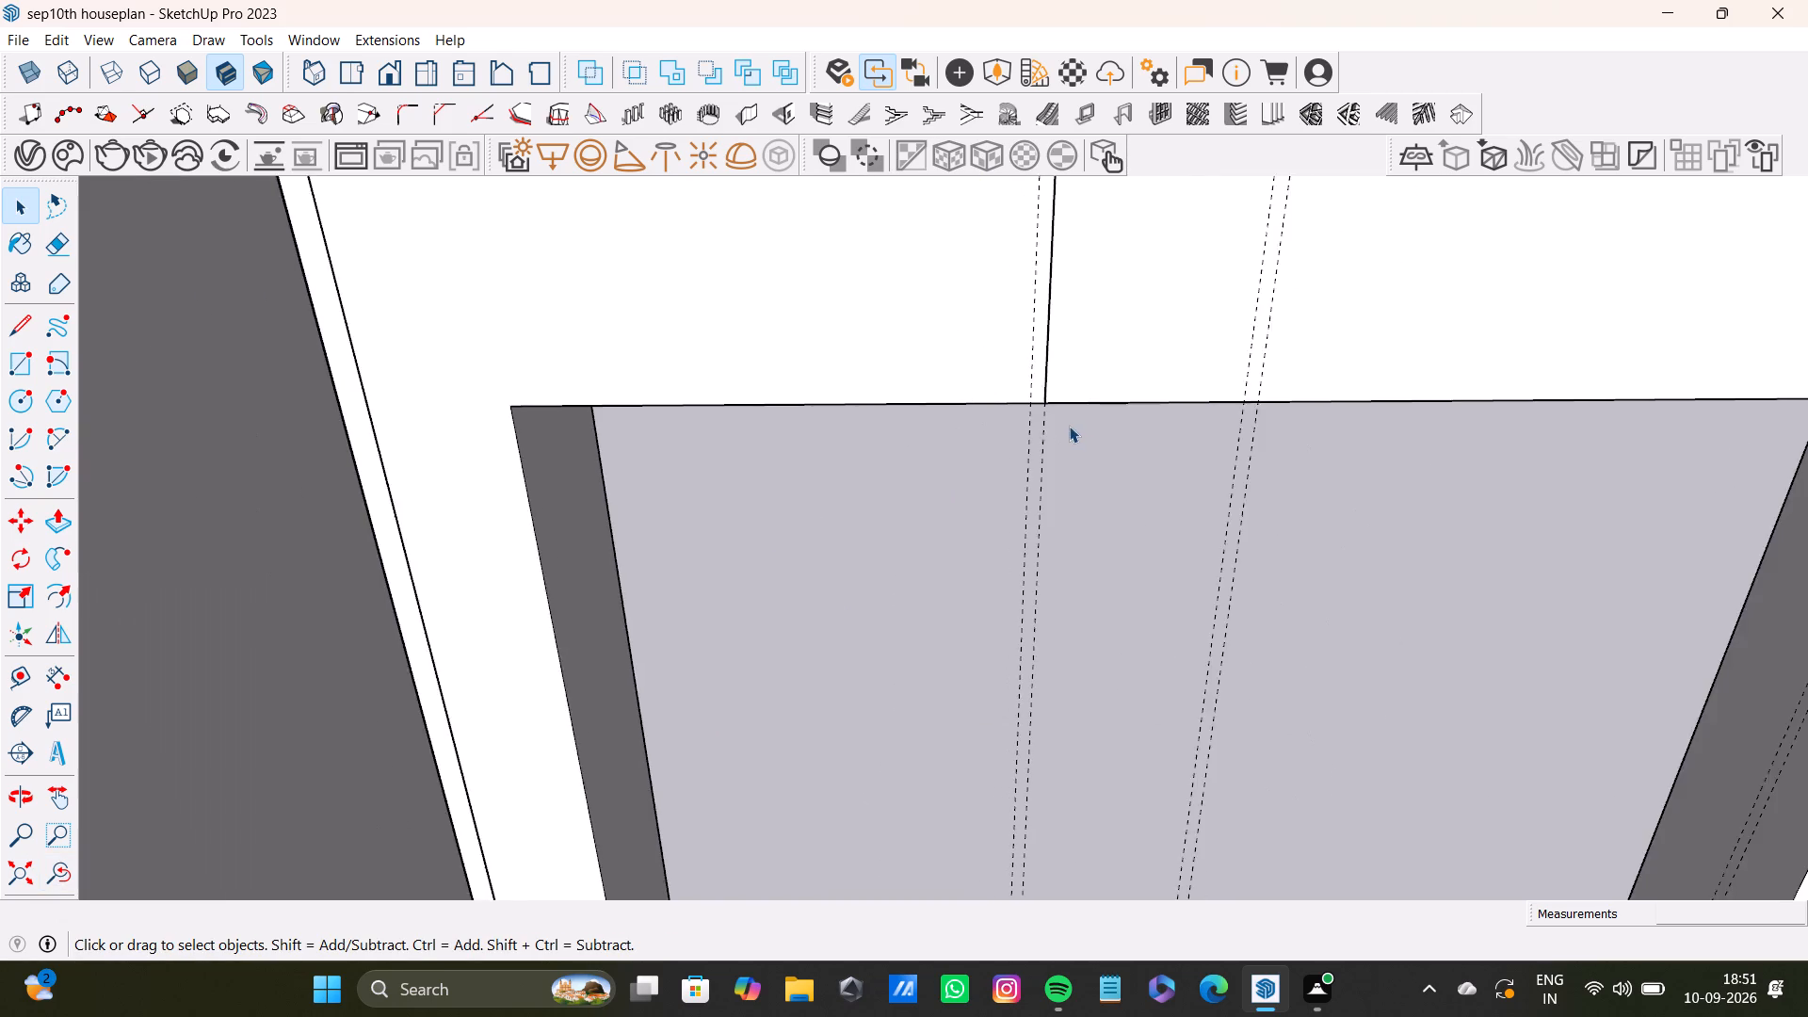
pyautogui.scroll(-2, 1069, 426)
pyautogui.keyDown('shift'); pyautogui.moveTo(1006, 371); pyautogui.dragTo(1101, 601, button='middle'); pyautogui.keyUp('shift')
pyautogui.scroll(-1, 1133, 508)
pyautogui.press('l')
pyautogui.scroll(3, 1120, 315)
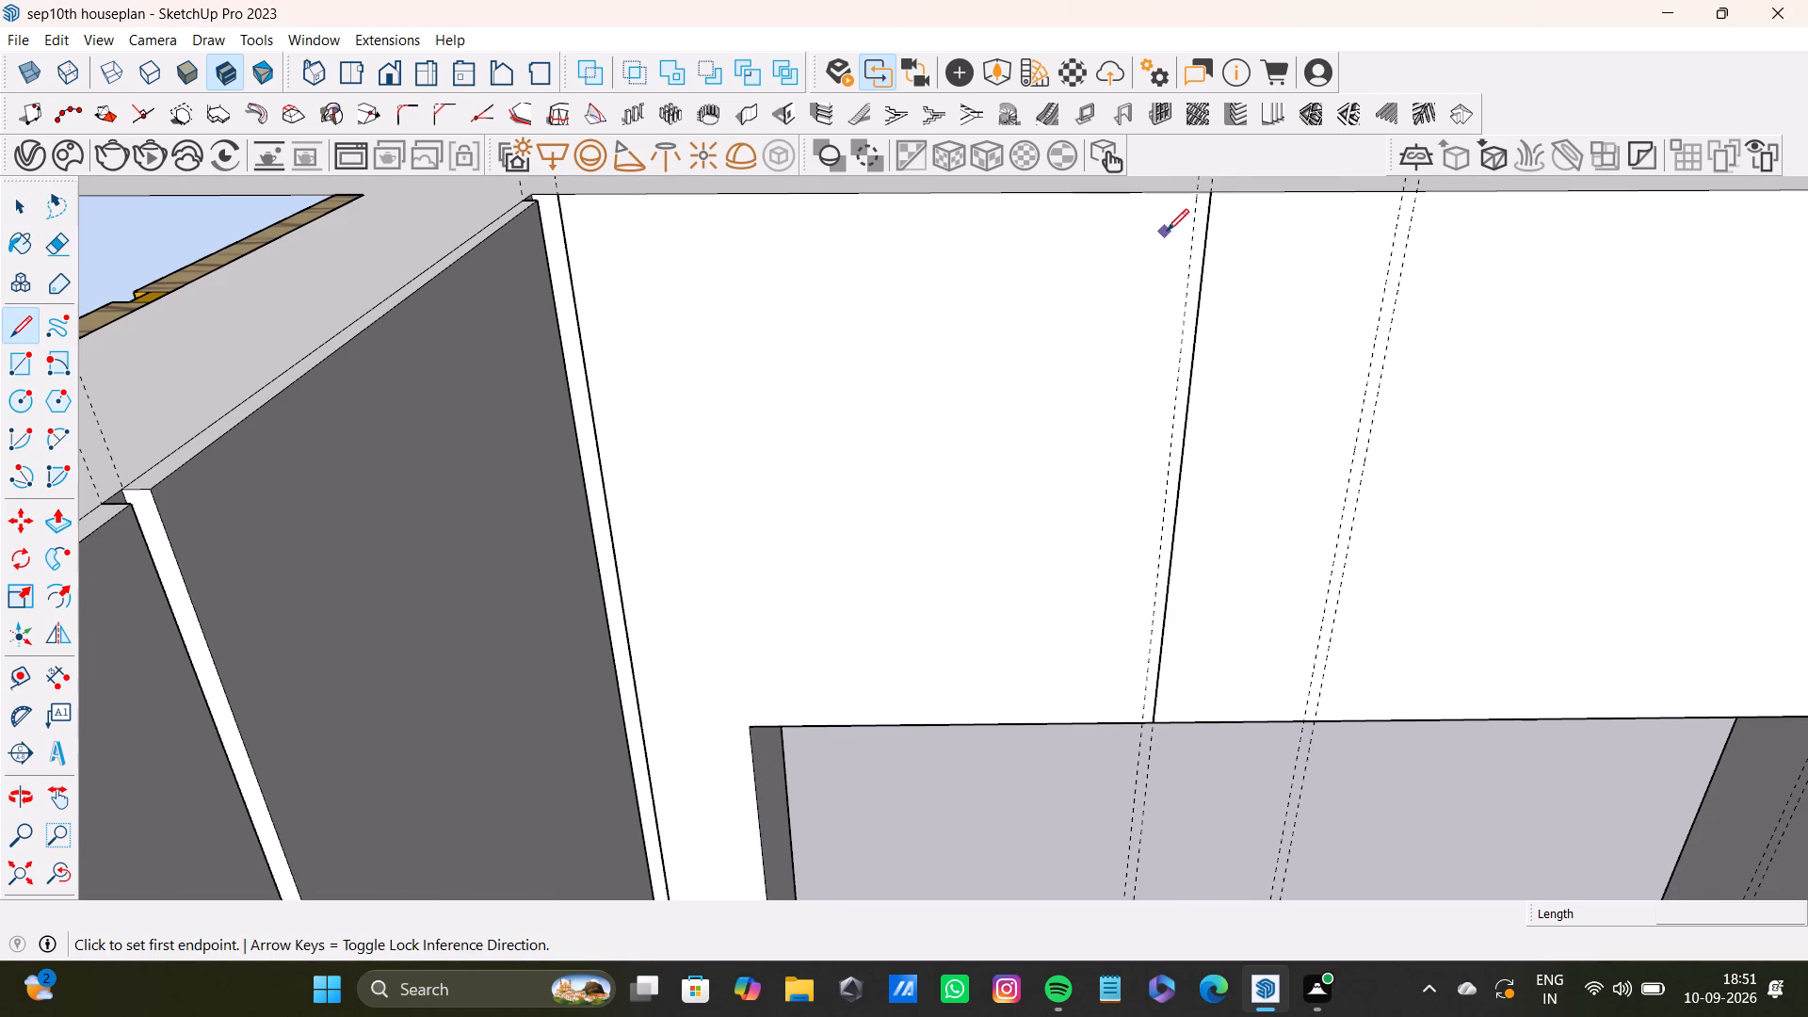
pyautogui.click(1197, 189)
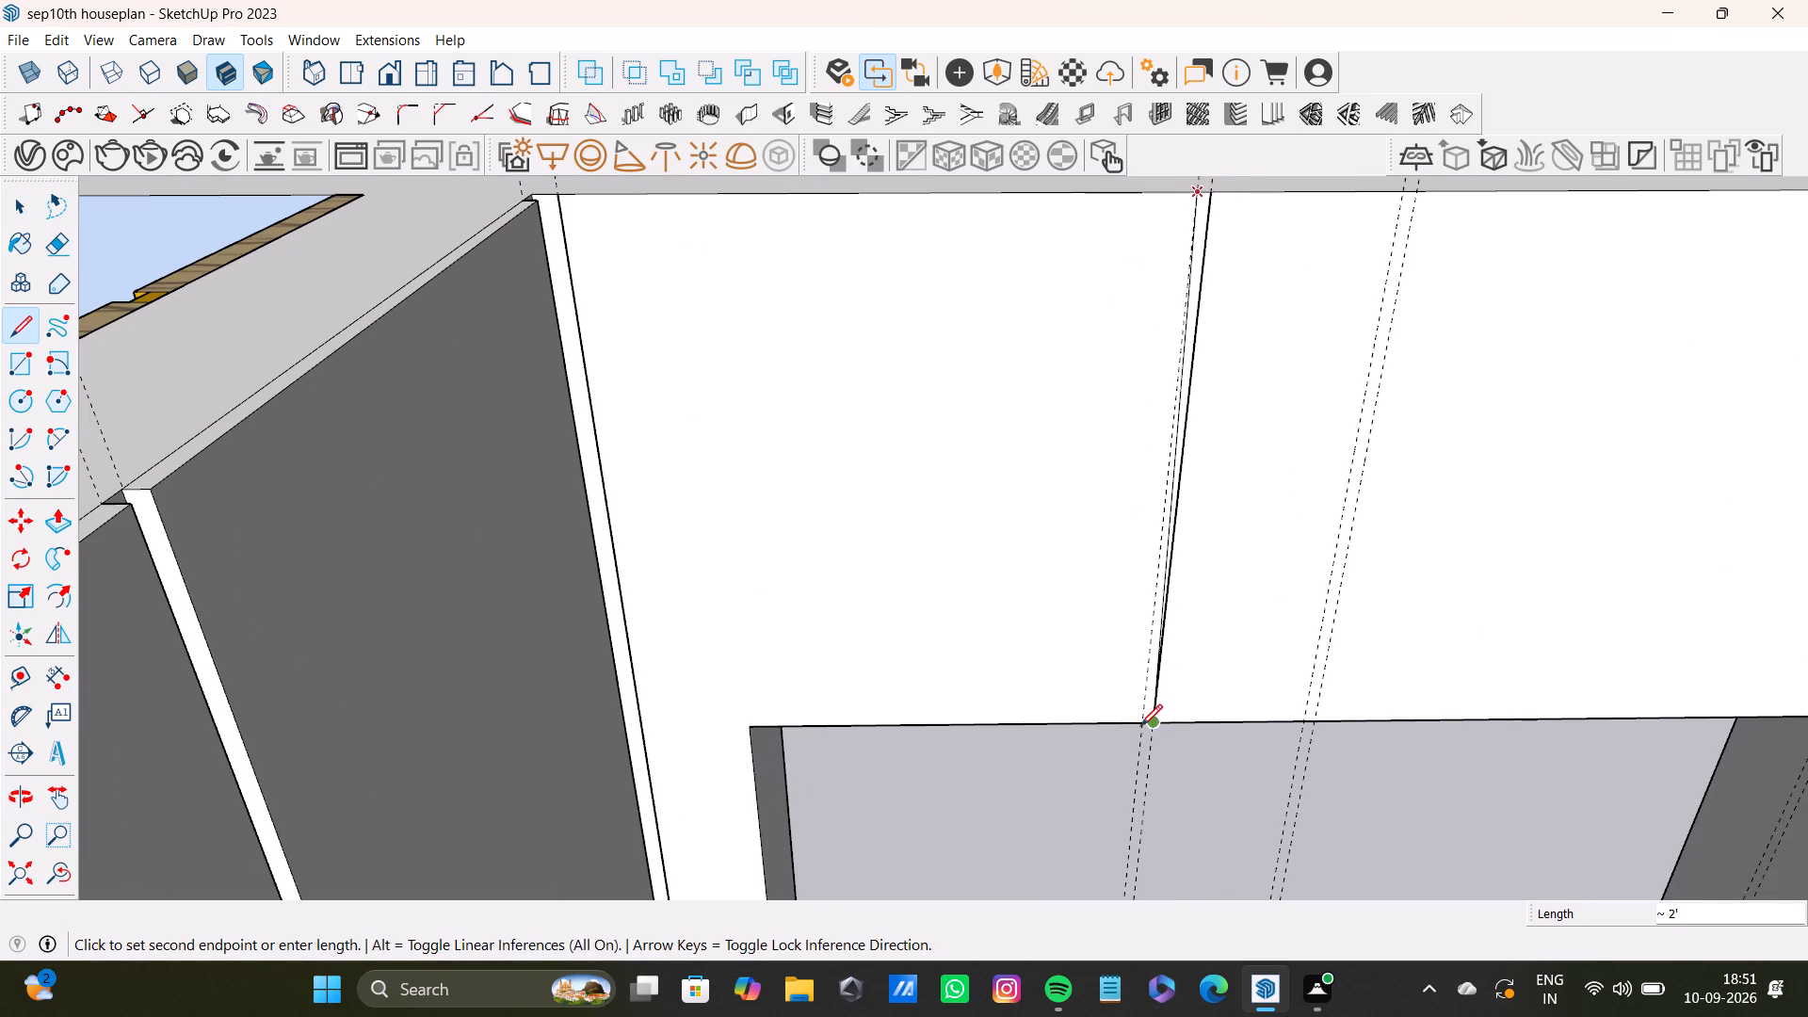
pyautogui.scroll(6, 1135, 718)
pyautogui.click(1142, 735)
pyautogui.scroll(-3, 1163, 698)
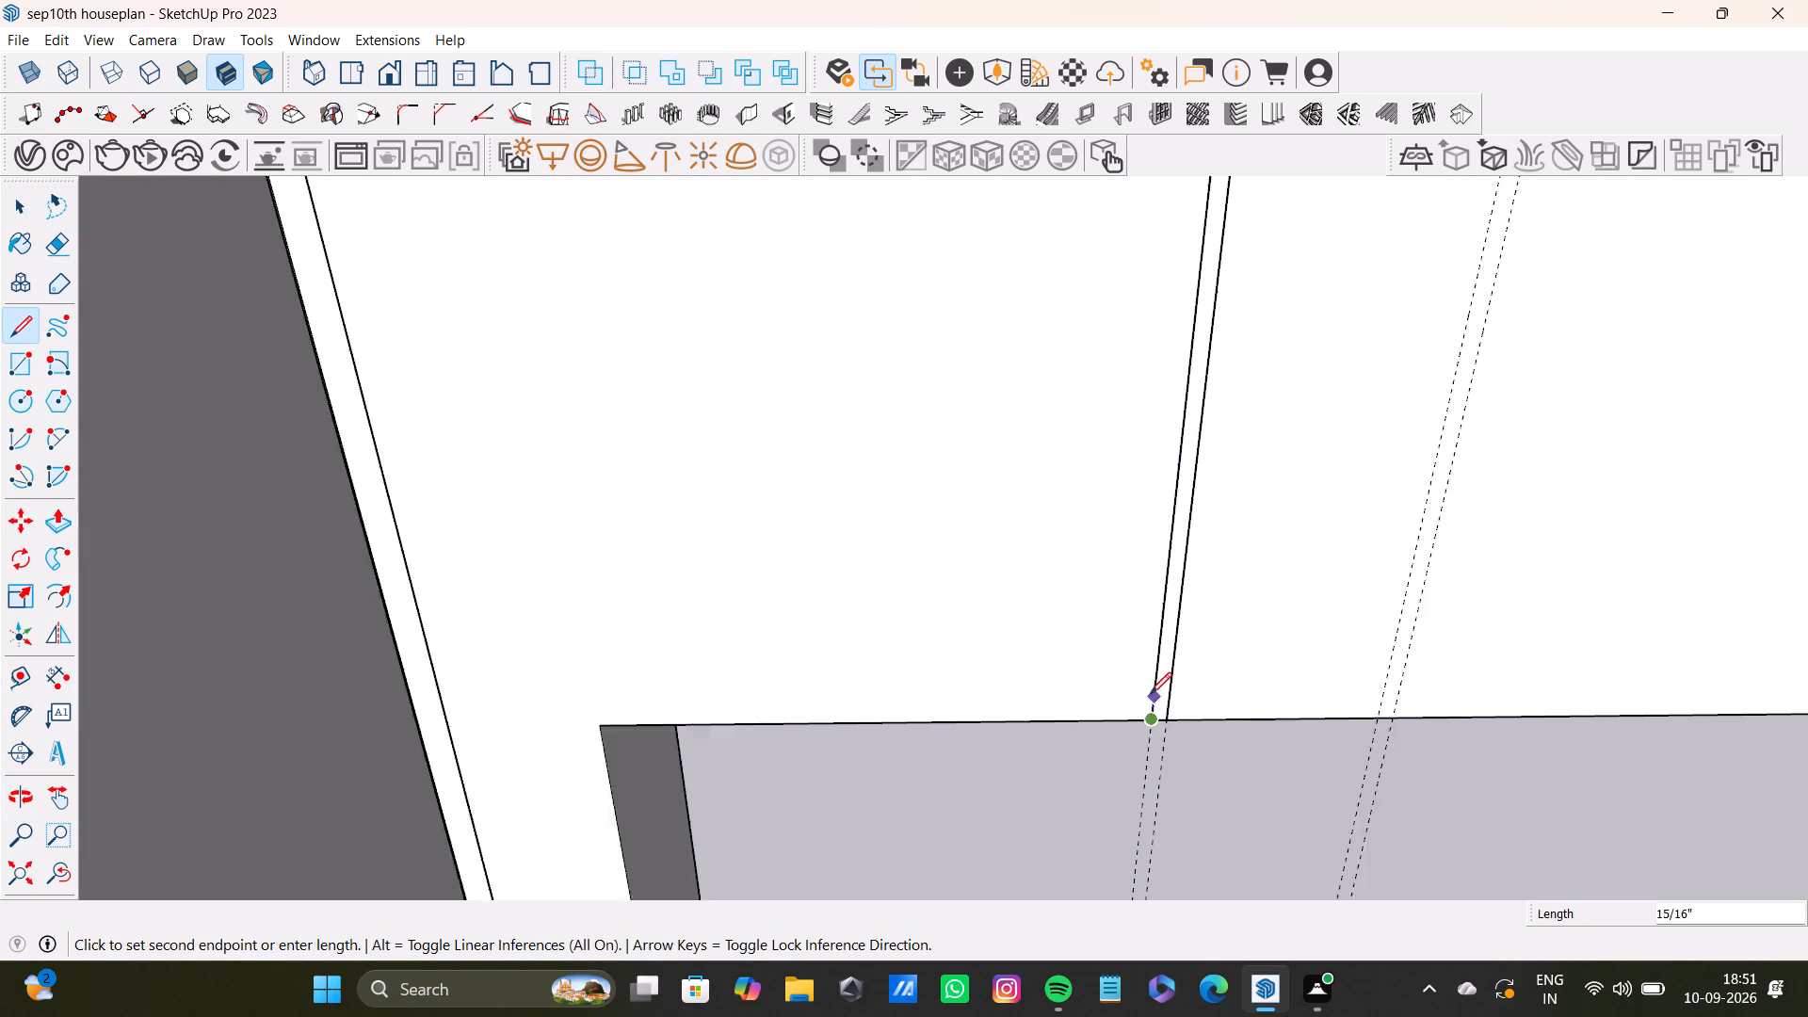
pyautogui.scroll(-7, 1150, 694)
pyautogui.press('space')
# Draw a line down the second groove's near guide, from the wall's top edge to the window's top edge.
pyautogui.keyDown('shift'); pyautogui.moveTo(1233, 601); pyautogui.dragTo(934, 595, button='middle'); pyautogui.keyUp('shift')
pyautogui.press('space')
pyautogui.scroll(11, 877, 392)
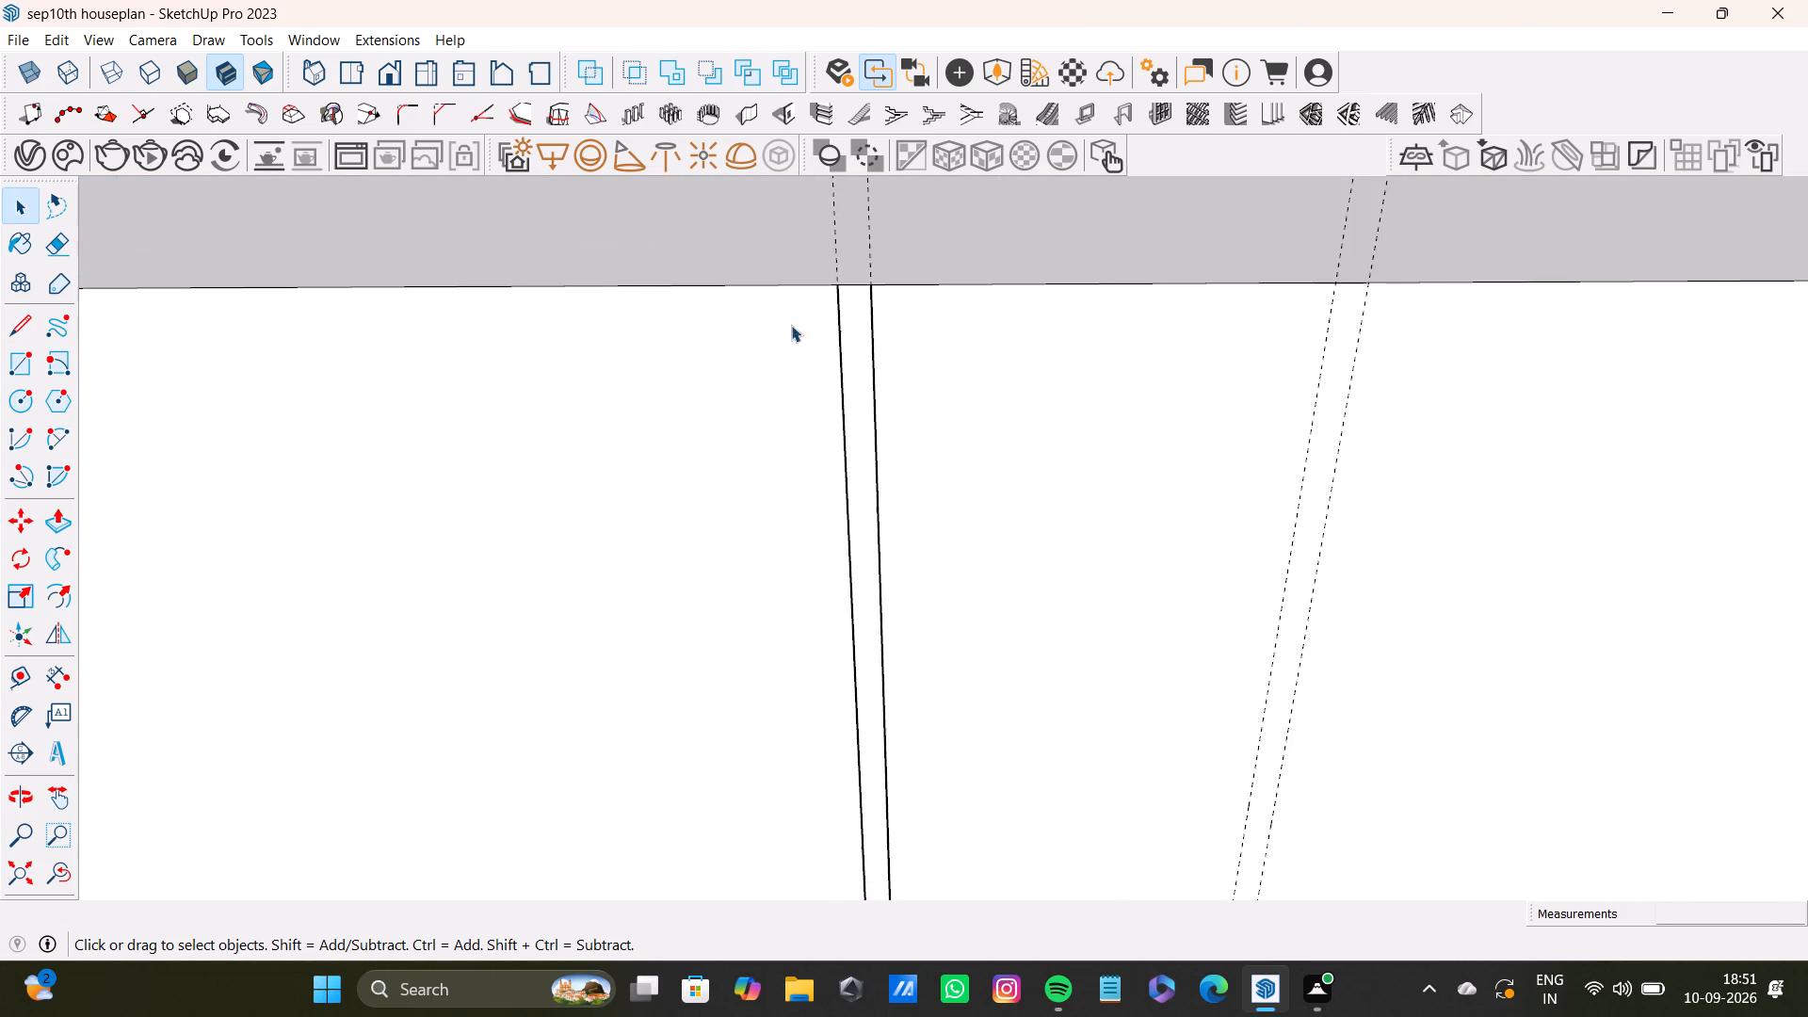
pyautogui.scroll(4, 791, 325)
pyautogui.scroll(-10, 925, 356)
pyautogui.keyDown('shift'); pyautogui.middleClick(995, 438); pyautogui.keyUp('shift')
pyautogui.press('l')
pyautogui.scroll(5, 1121, 430)
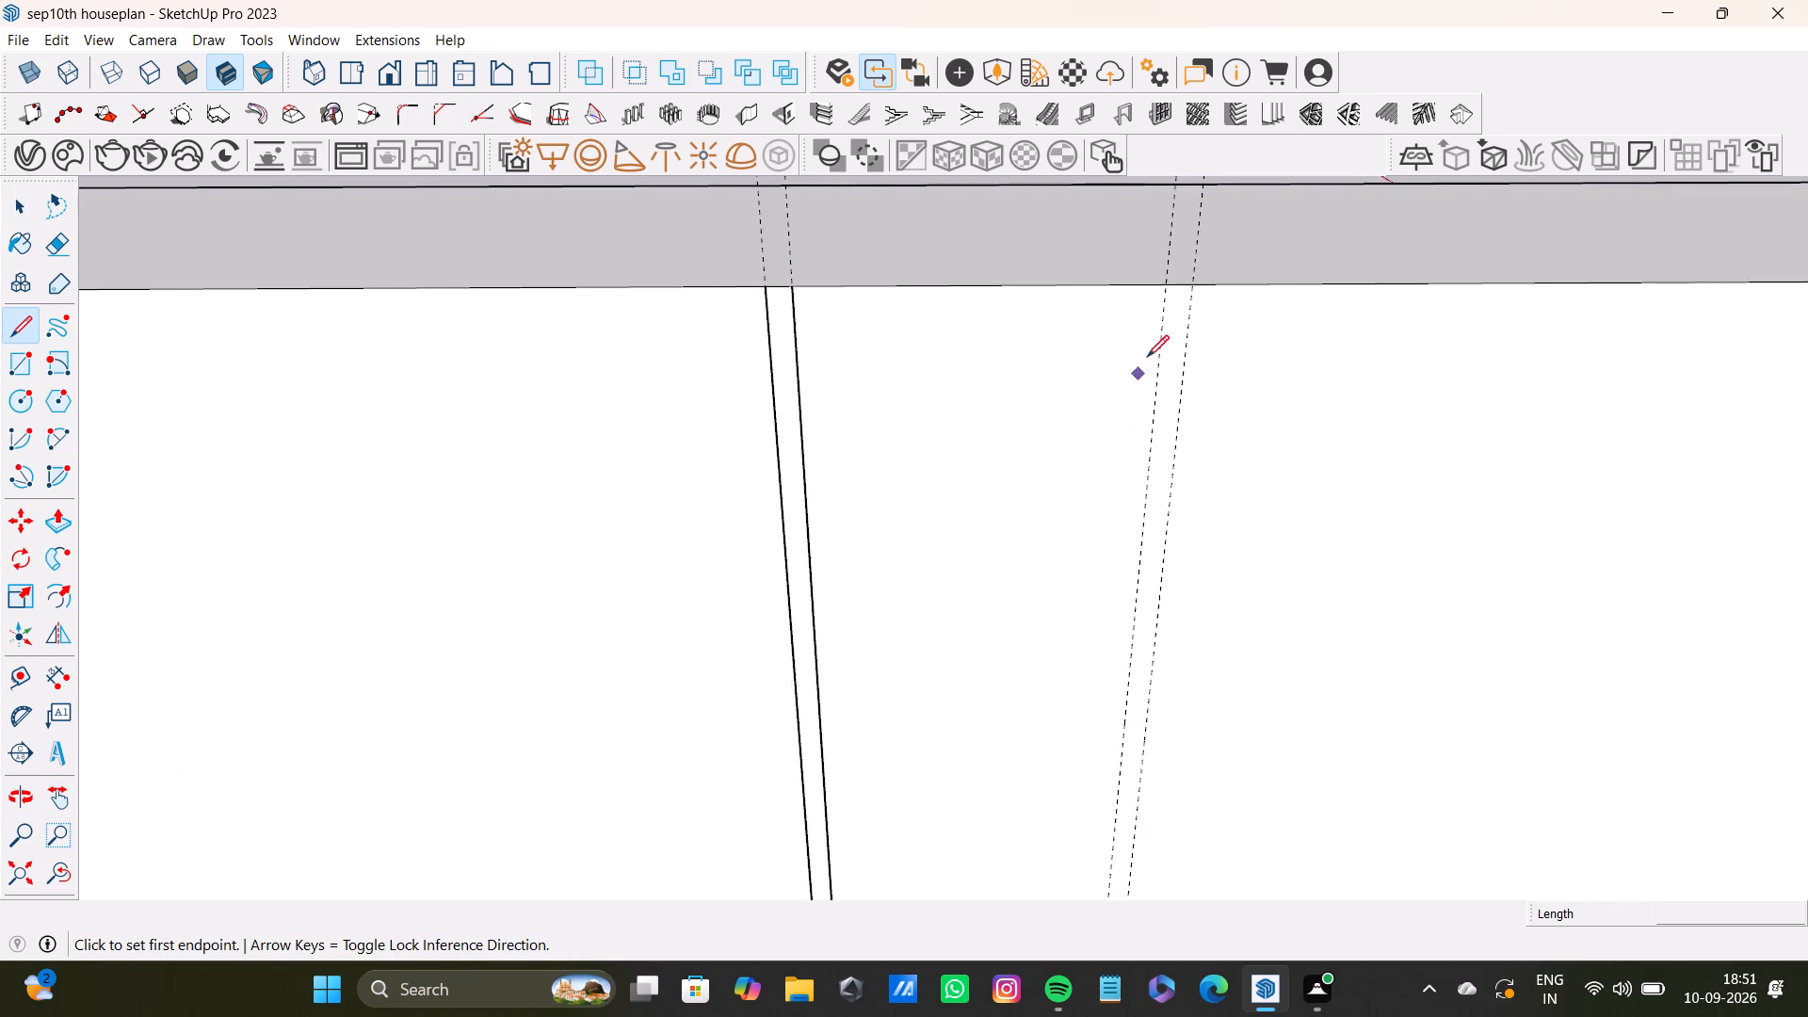
pyautogui.scroll(1, 1147, 357)
pyautogui.click(1166, 268)
pyautogui.scroll(-4, 1140, 414)
pyautogui.keyDown('shift'); pyautogui.moveTo(1121, 586); pyautogui.dragTo(1147, 370, button='middle'); pyautogui.keyUp('shift')
pyautogui.scroll(-4, 1145, 486)
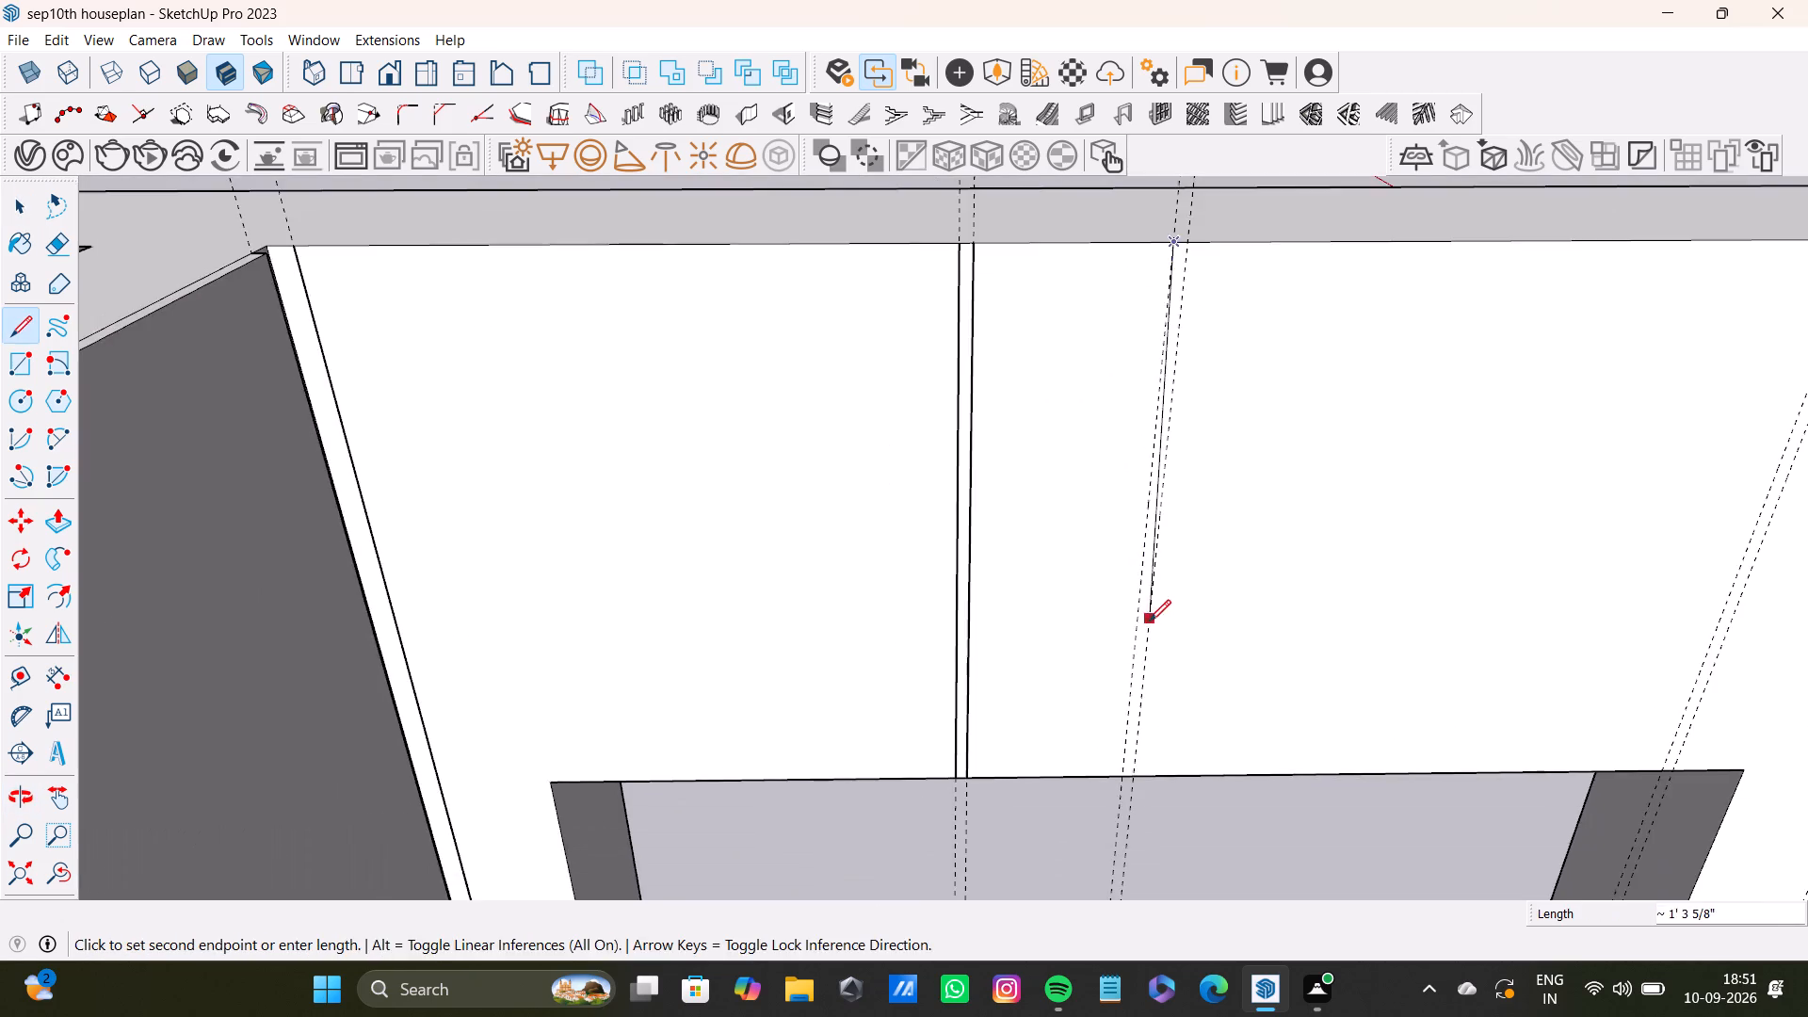
pyautogui.moveTo(1149, 621); pyautogui.dragTo(1137, 421, button='middle')
pyautogui.scroll(5, 1138, 552)
pyautogui.click(1101, 634)
pyautogui.press('space')
# Draw a line down the second groove's far guide, from the wall's top edge to the window's top edge.
pyautogui.scroll(-5, 1103, 621)
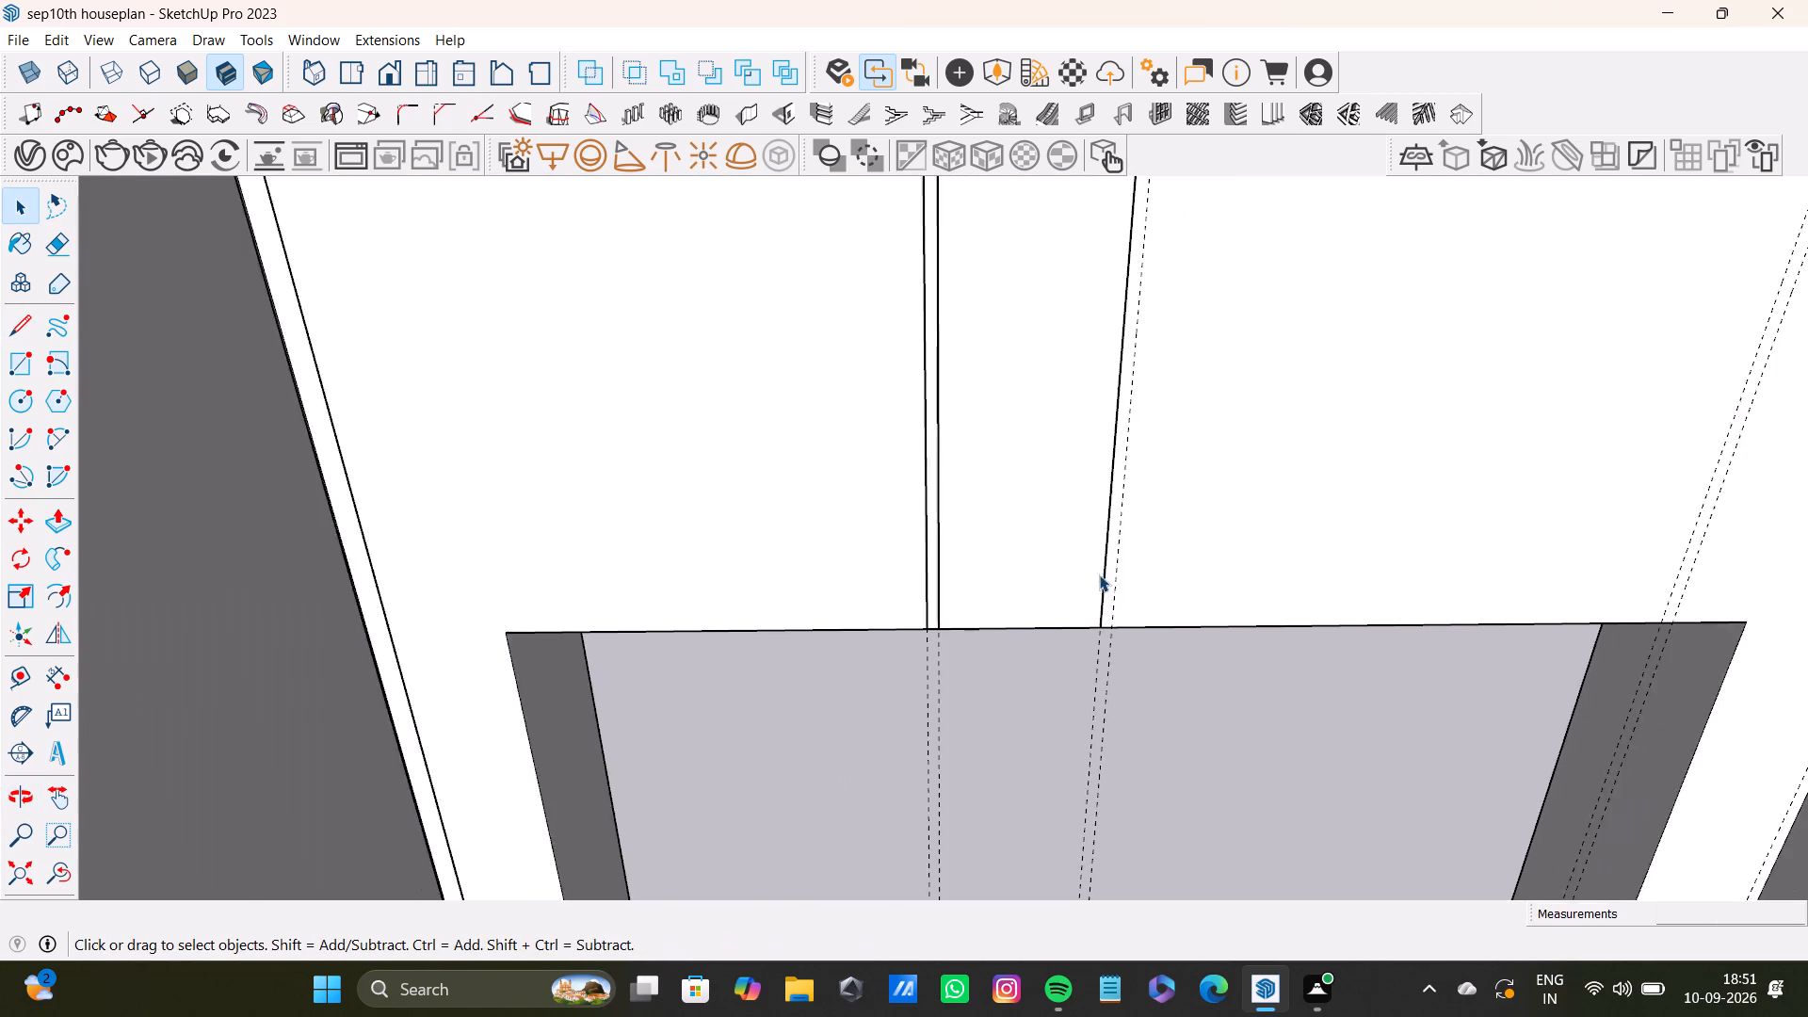
pyautogui.scroll(-4, 1099, 574)
pyautogui.keyDown('shift'); pyautogui.moveTo(1110, 523); pyautogui.dragTo(1095, 595, button='middle'); pyautogui.keyUp('shift')
pyautogui.press('l')
pyautogui.scroll(6, 1133, 446)
pyautogui.keyDown('shift'); pyautogui.moveTo(1129, 267); pyautogui.dragTo(1129, 406, button='middle'); pyautogui.keyUp('shift')
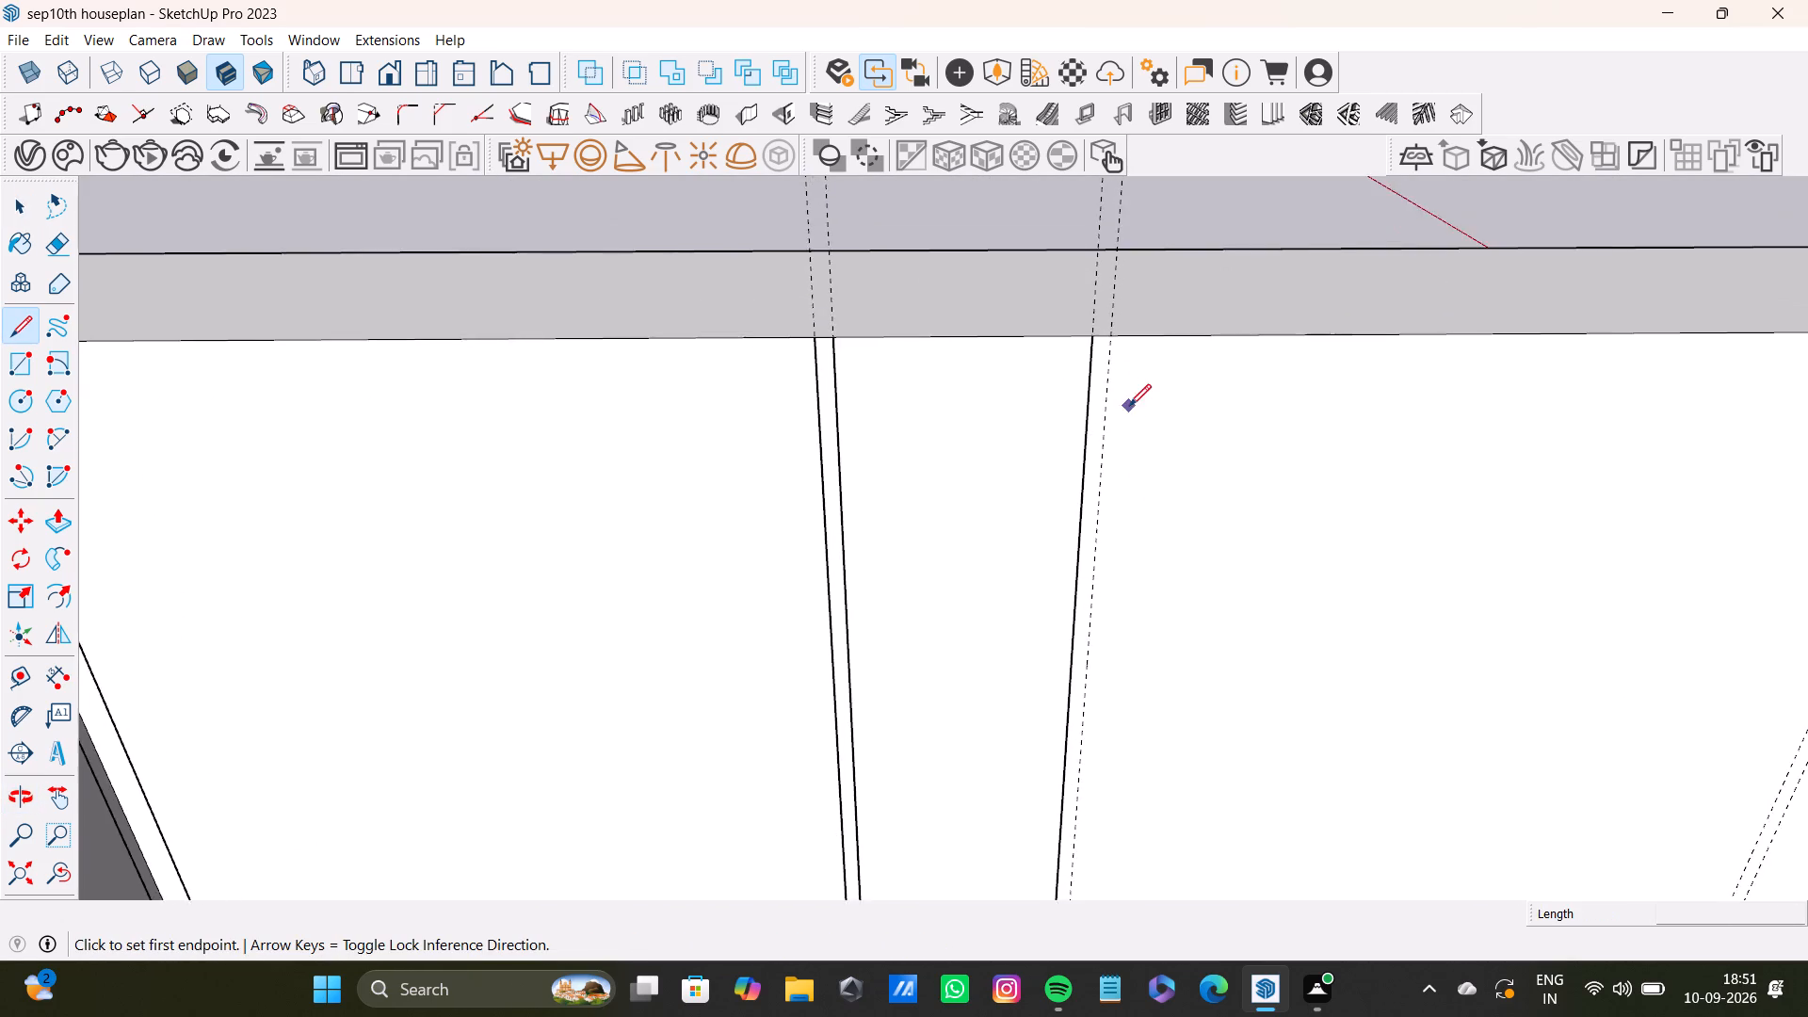
pyautogui.scroll(2, 1124, 385)
pyautogui.click(1107, 325)
pyautogui.scroll(-2, 1090, 490)
pyautogui.keyDown('shift'); pyautogui.moveTo(1080, 593); pyautogui.dragTo(1094, 472, button='middle'); pyautogui.keyUp('shift')
pyautogui.scroll(1, 1106, 697)
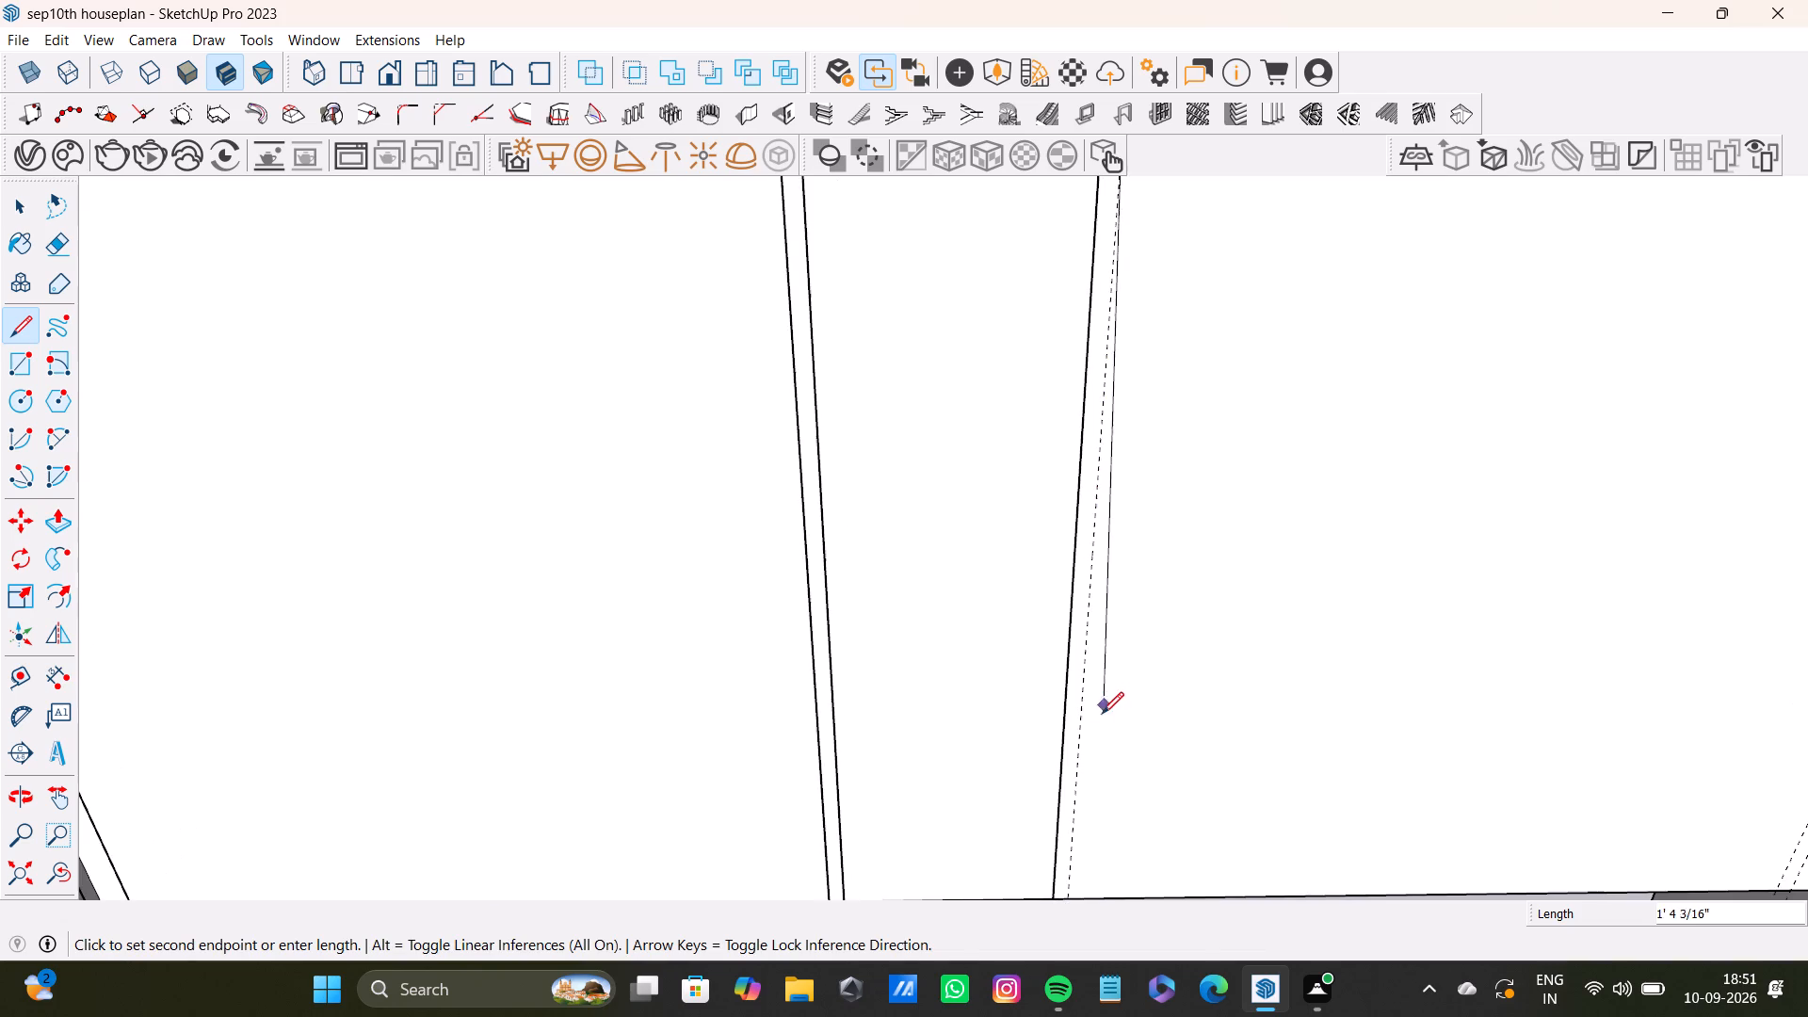
pyautogui.keyDown('shift'); pyautogui.moveTo(1098, 711); pyautogui.dragTo(1080, 512, button='middle'); pyautogui.keyUp('shift')
pyautogui.scroll(2, 1063, 627)
pyautogui.click(1051, 745)
pyautogui.scroll(-2, 1044, 729)
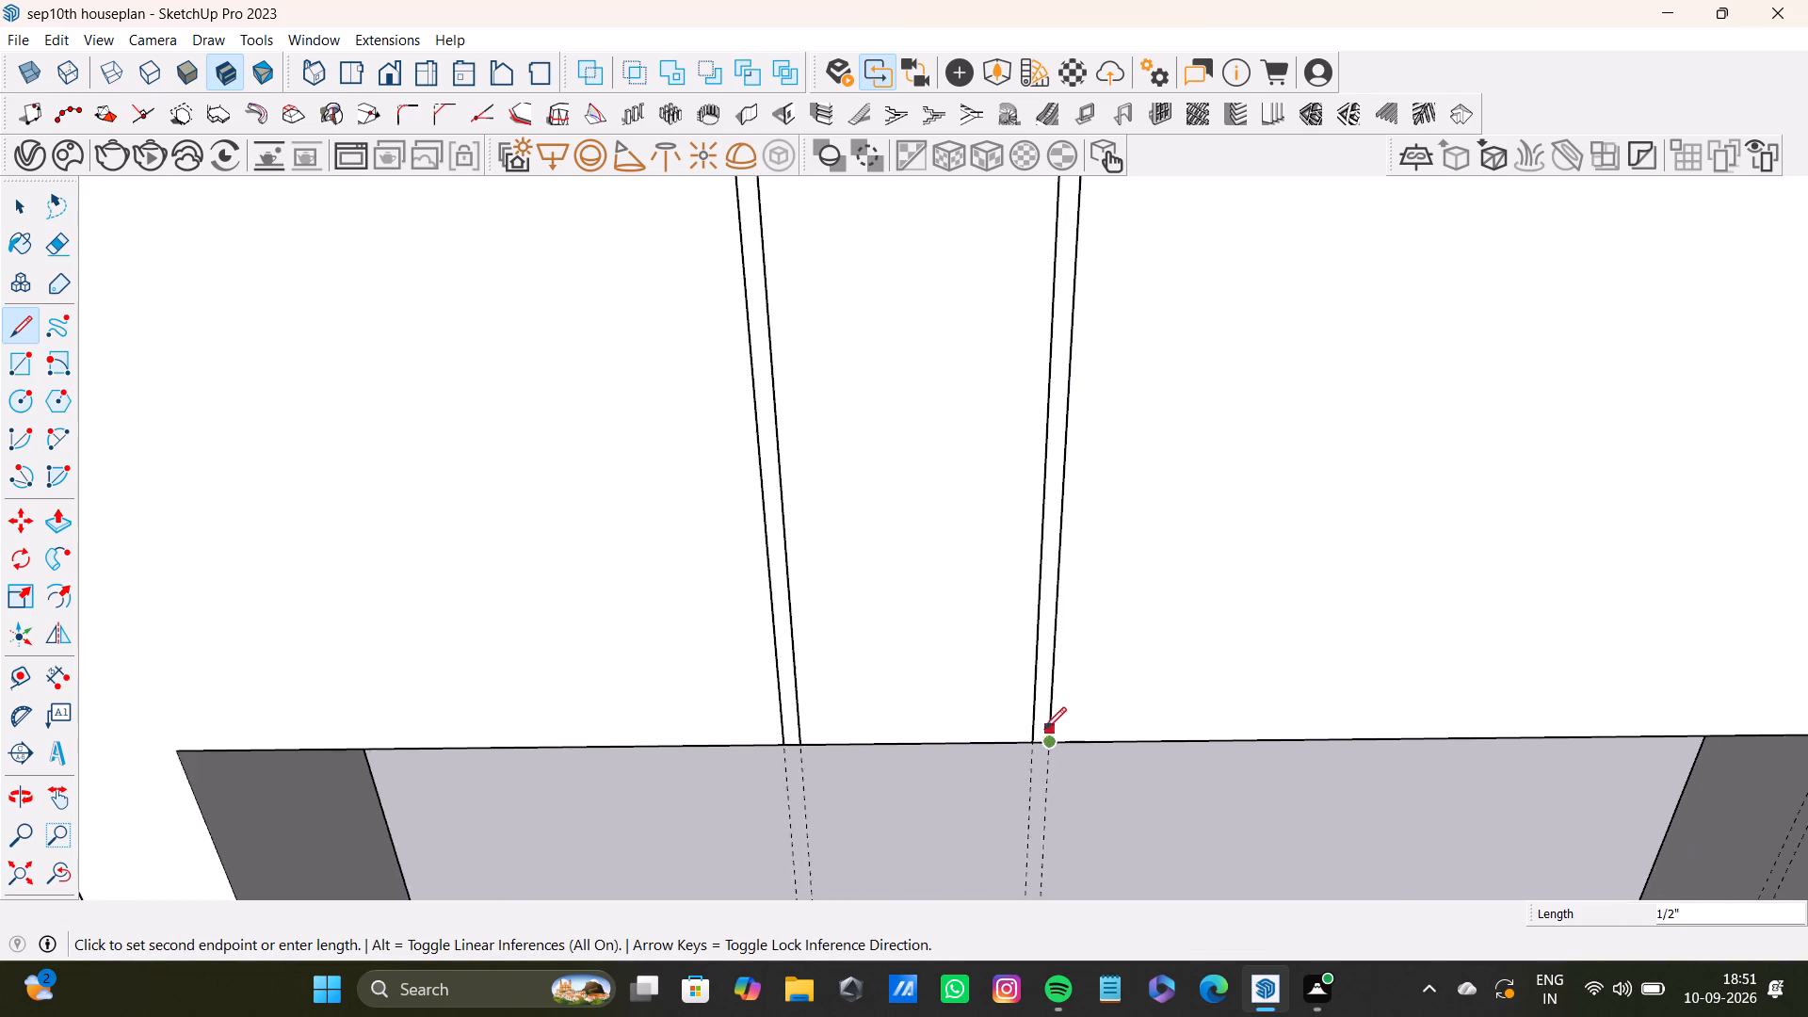
pyautogui.scroll(-12, 1044, 729)
pyautogui.press('space')
# Draw a 2' line down the third groove's near guide, from the wall's top edge to the window's top edge.
pyautogui.keyDown('shift'); pyautogui.moveTo(1114, 609); pyautogui.dragTo(919, 660, button='middle'); pyautogui.keyUp('shift')
pyautogui.press('l')
pyautogui.scroll(4, 1115, 594)
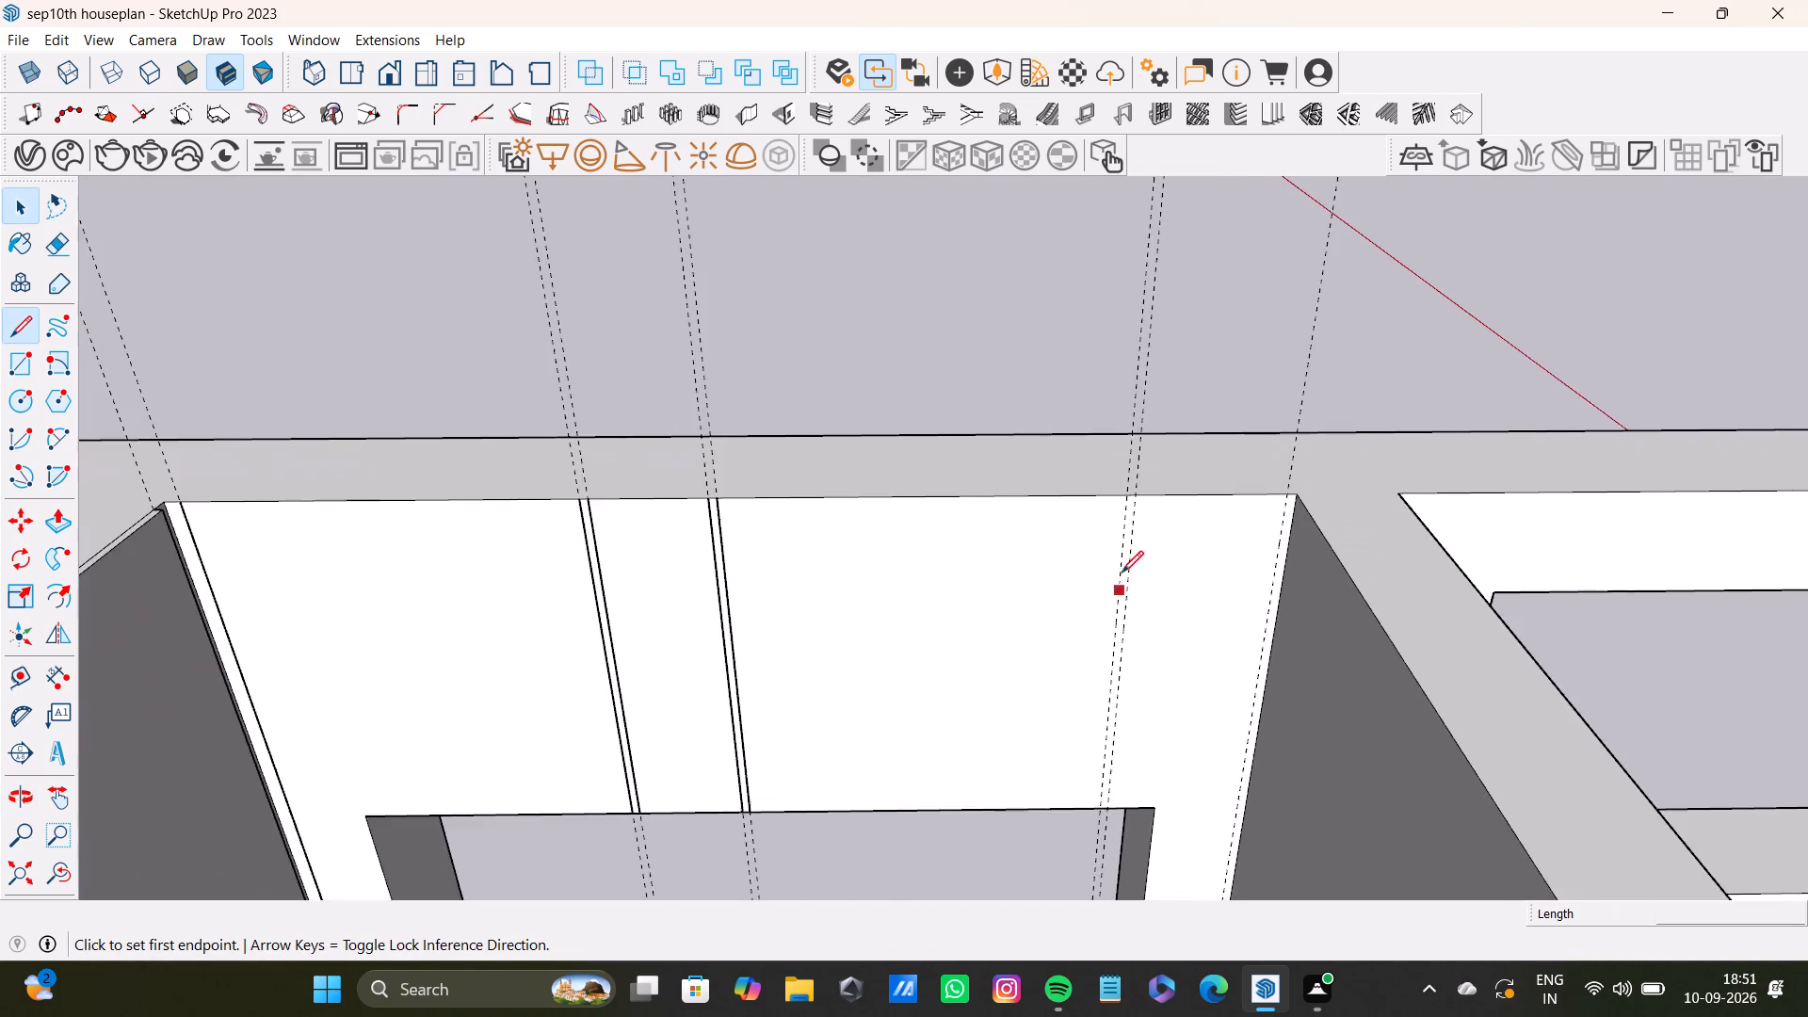
pyautogui.scroll(11, 1122, 573)
pyautogui.click(1122, 469)
pyautogui.scroll(-4, 1104, 611)
pyautogui.keyDown('shift'); pyautogui.moveTo(1099, 692); pyautogui.dragTo(1099, 615, button='middle'); pyautogui.keyUp('shift')
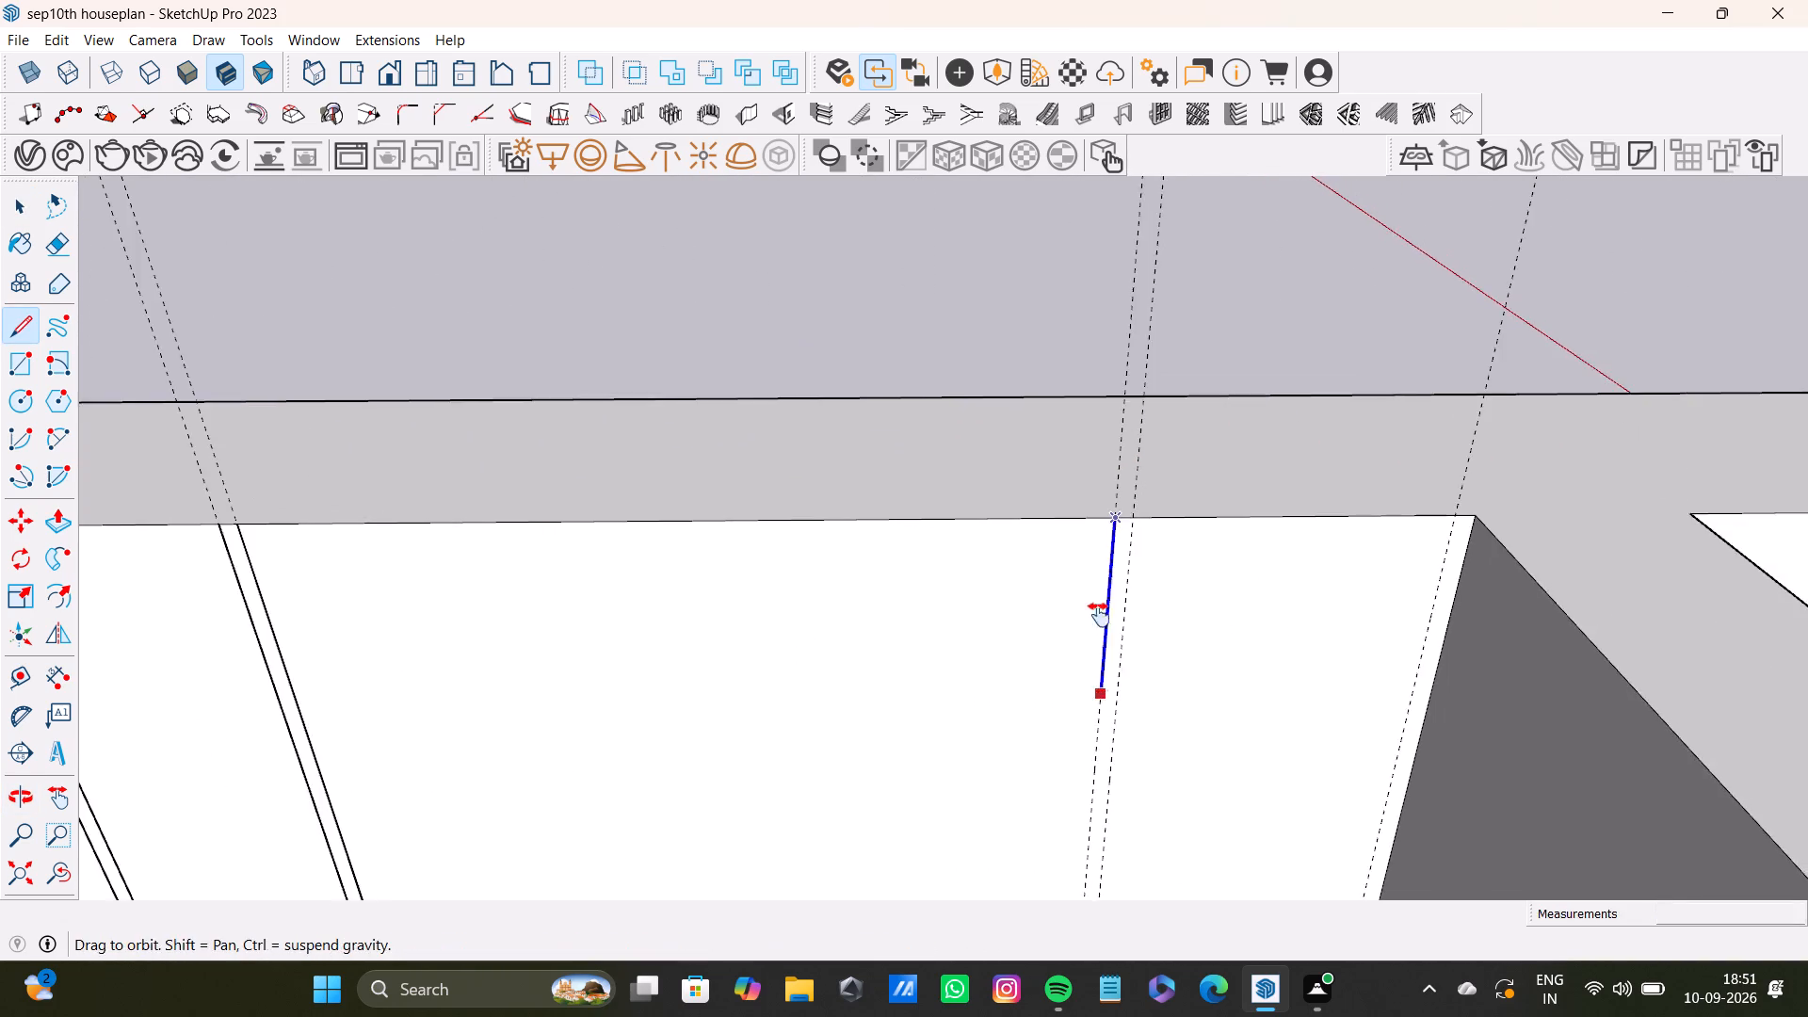
pyautogui.keyDown('shift'); pyautogui.moveTo(1099, 615); pyautogui.dragTo(1105, 513, button='middle'); pyautogui.keyUp('shift')
pyautogui.keyDown('shift'); pyautogui.scroll(1, 1108, 495); pyautogui.keyUp('shift')
pyautogui.scroll(-2, 1093, 735)
pyautogui.keyDown('shift'); pyautogui.moveTo(1090, 792); pyautogui.dragTo(1109, 523, button='middle'); pyautogui.keyUp('shift')
pyautogui.scroll(2, 1073, 595)
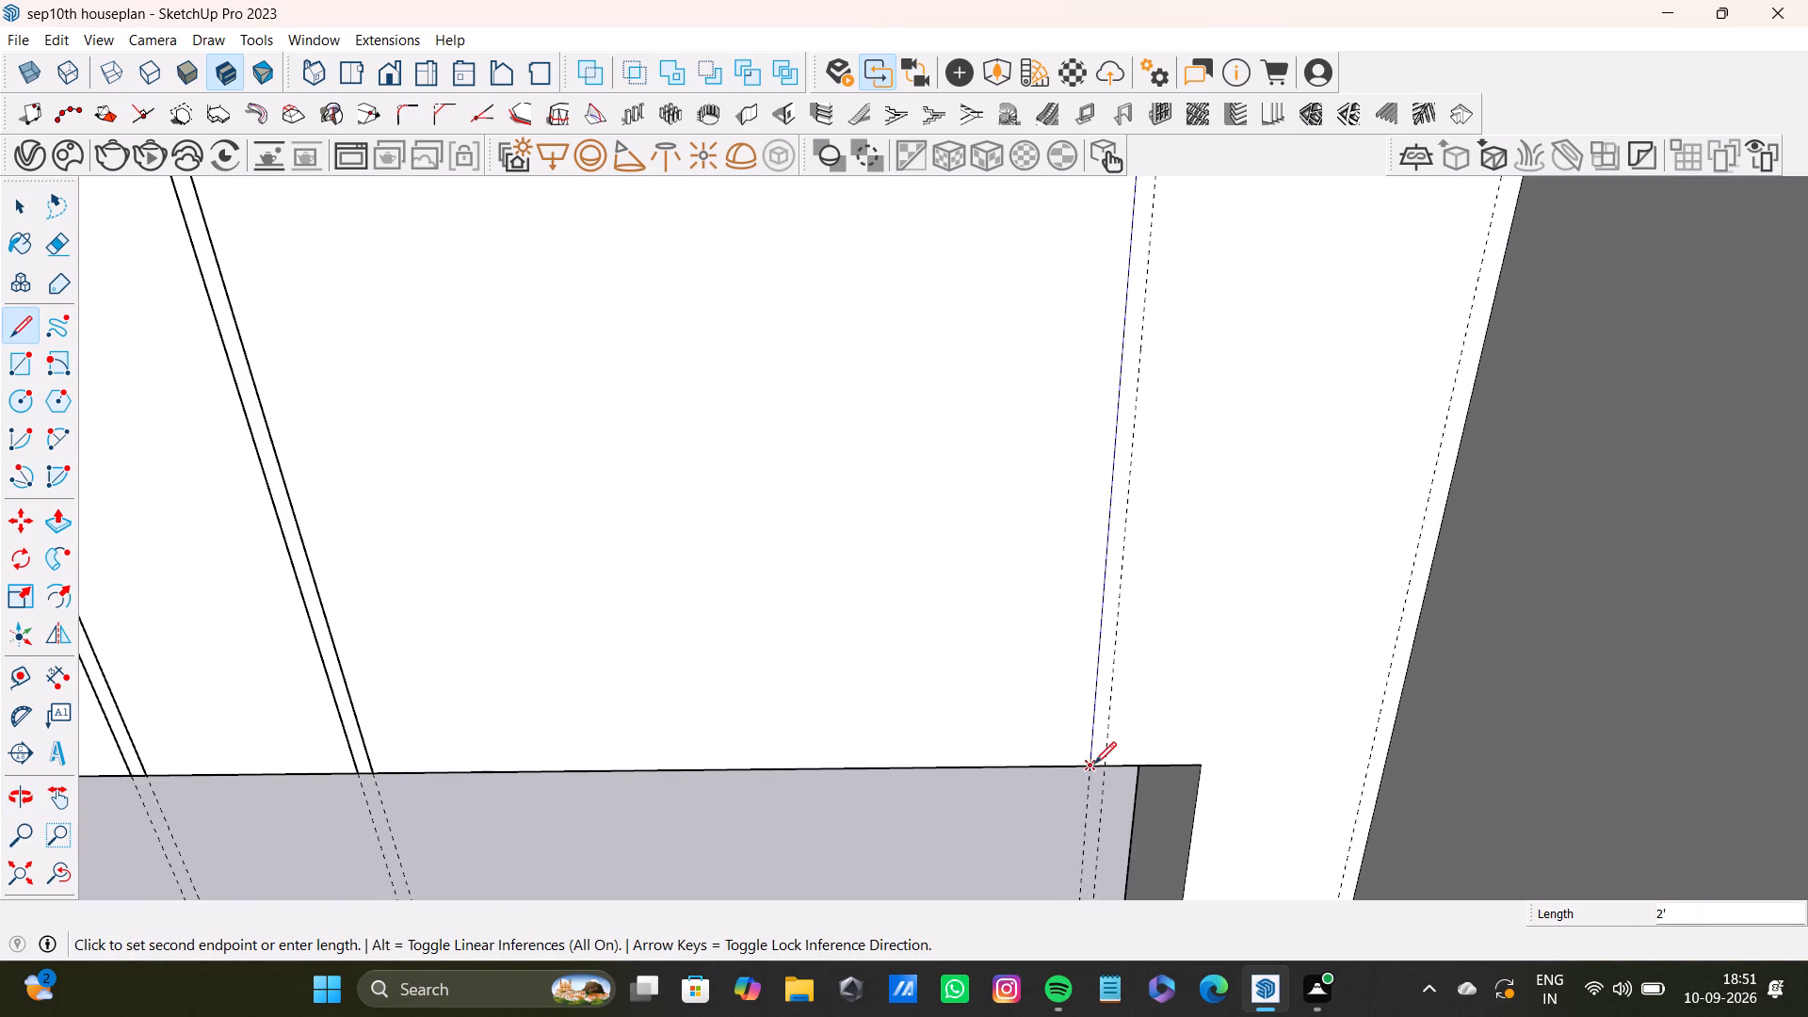
pyautogui.click(1094, 764)
pyautogui.press('space')
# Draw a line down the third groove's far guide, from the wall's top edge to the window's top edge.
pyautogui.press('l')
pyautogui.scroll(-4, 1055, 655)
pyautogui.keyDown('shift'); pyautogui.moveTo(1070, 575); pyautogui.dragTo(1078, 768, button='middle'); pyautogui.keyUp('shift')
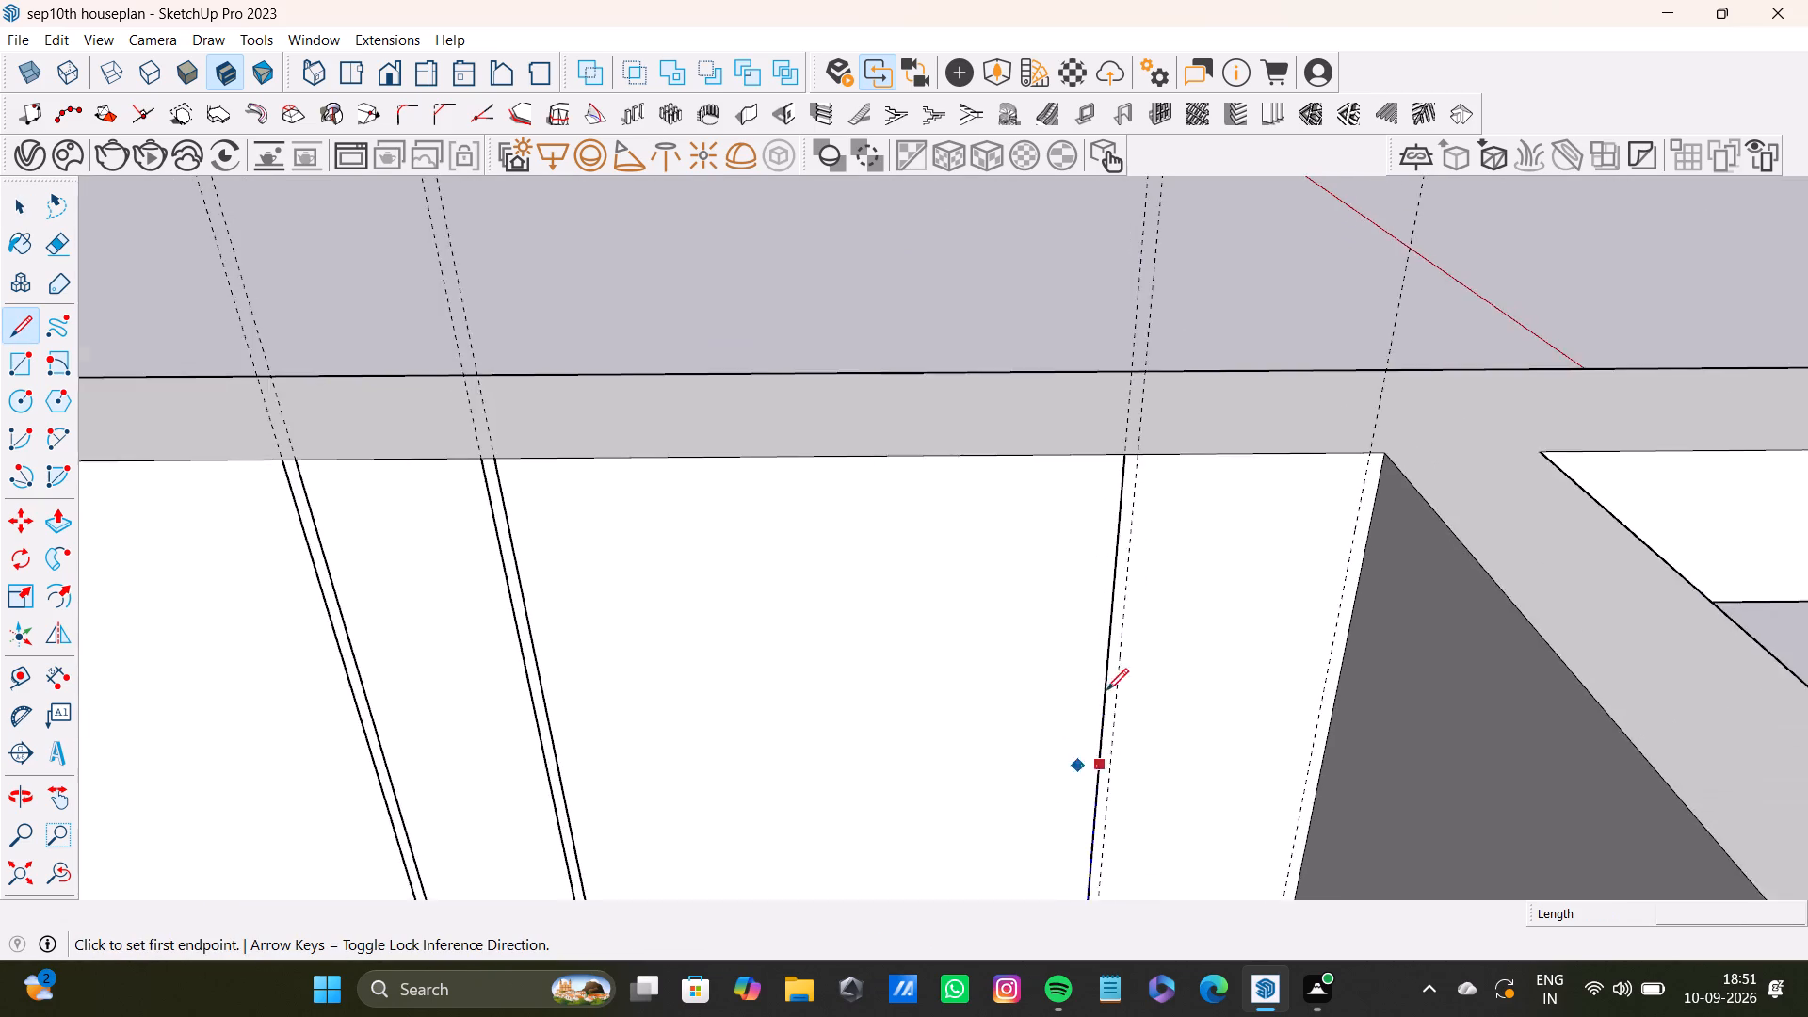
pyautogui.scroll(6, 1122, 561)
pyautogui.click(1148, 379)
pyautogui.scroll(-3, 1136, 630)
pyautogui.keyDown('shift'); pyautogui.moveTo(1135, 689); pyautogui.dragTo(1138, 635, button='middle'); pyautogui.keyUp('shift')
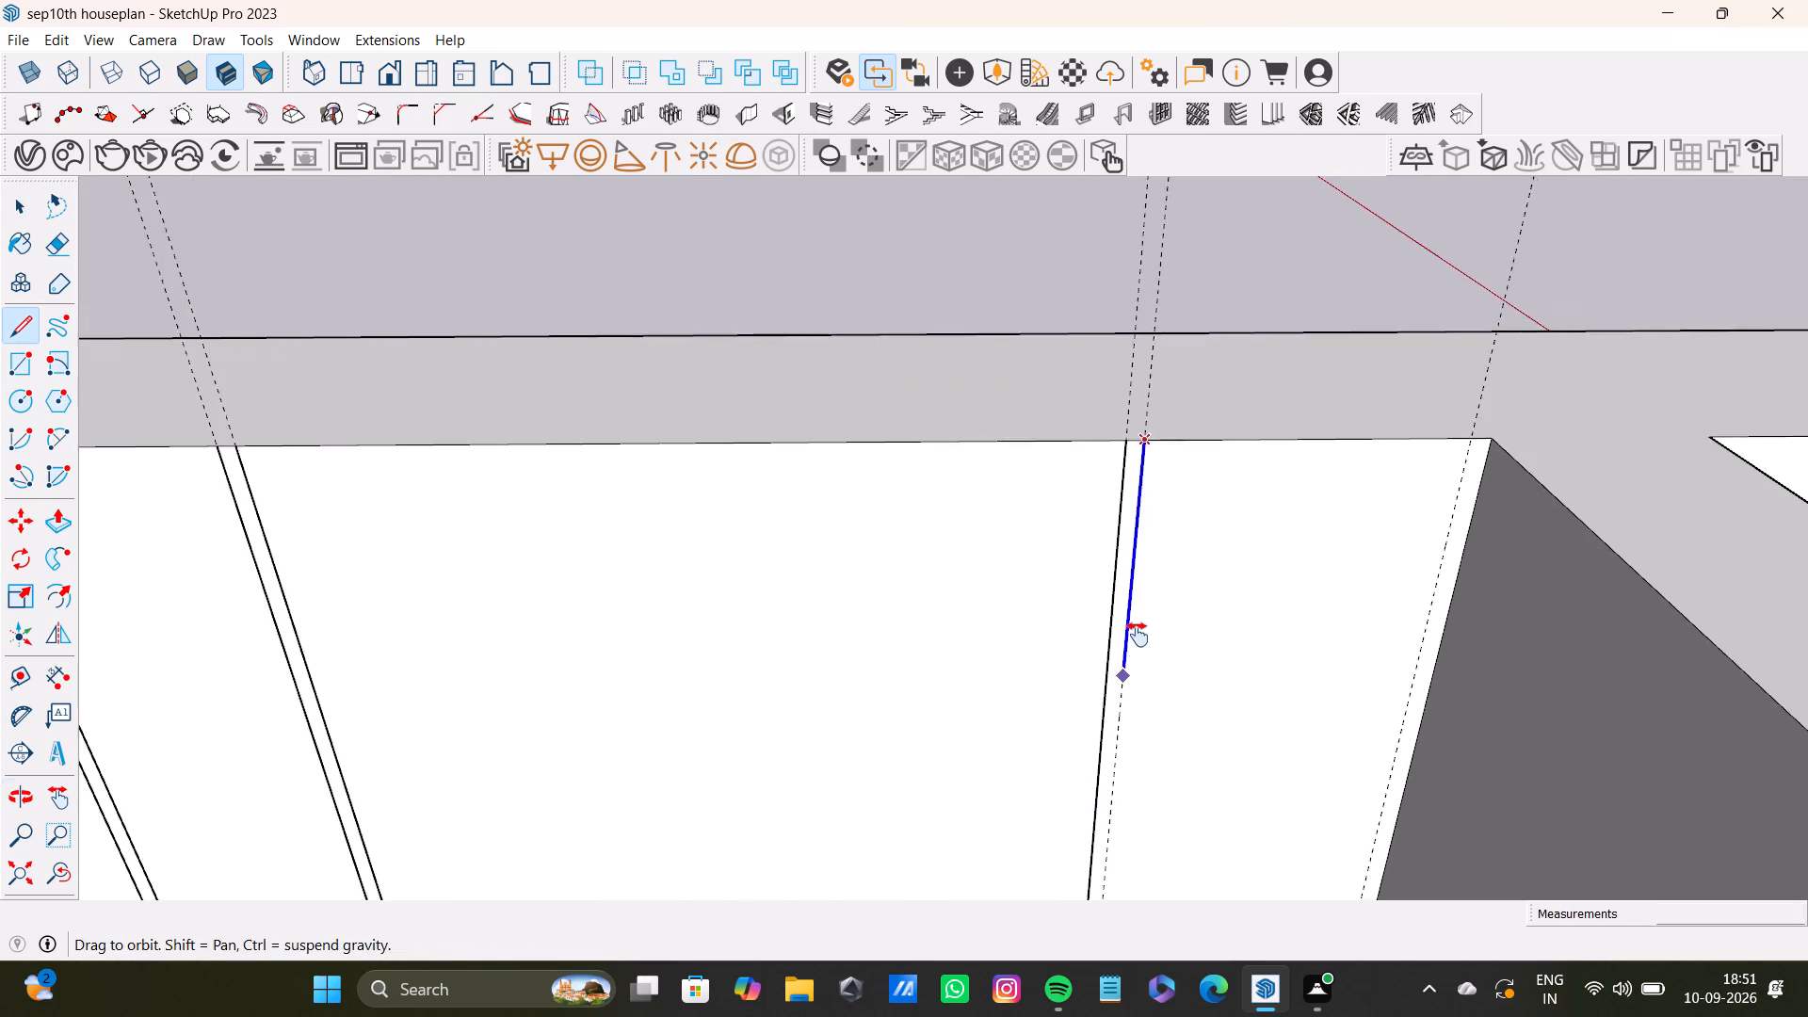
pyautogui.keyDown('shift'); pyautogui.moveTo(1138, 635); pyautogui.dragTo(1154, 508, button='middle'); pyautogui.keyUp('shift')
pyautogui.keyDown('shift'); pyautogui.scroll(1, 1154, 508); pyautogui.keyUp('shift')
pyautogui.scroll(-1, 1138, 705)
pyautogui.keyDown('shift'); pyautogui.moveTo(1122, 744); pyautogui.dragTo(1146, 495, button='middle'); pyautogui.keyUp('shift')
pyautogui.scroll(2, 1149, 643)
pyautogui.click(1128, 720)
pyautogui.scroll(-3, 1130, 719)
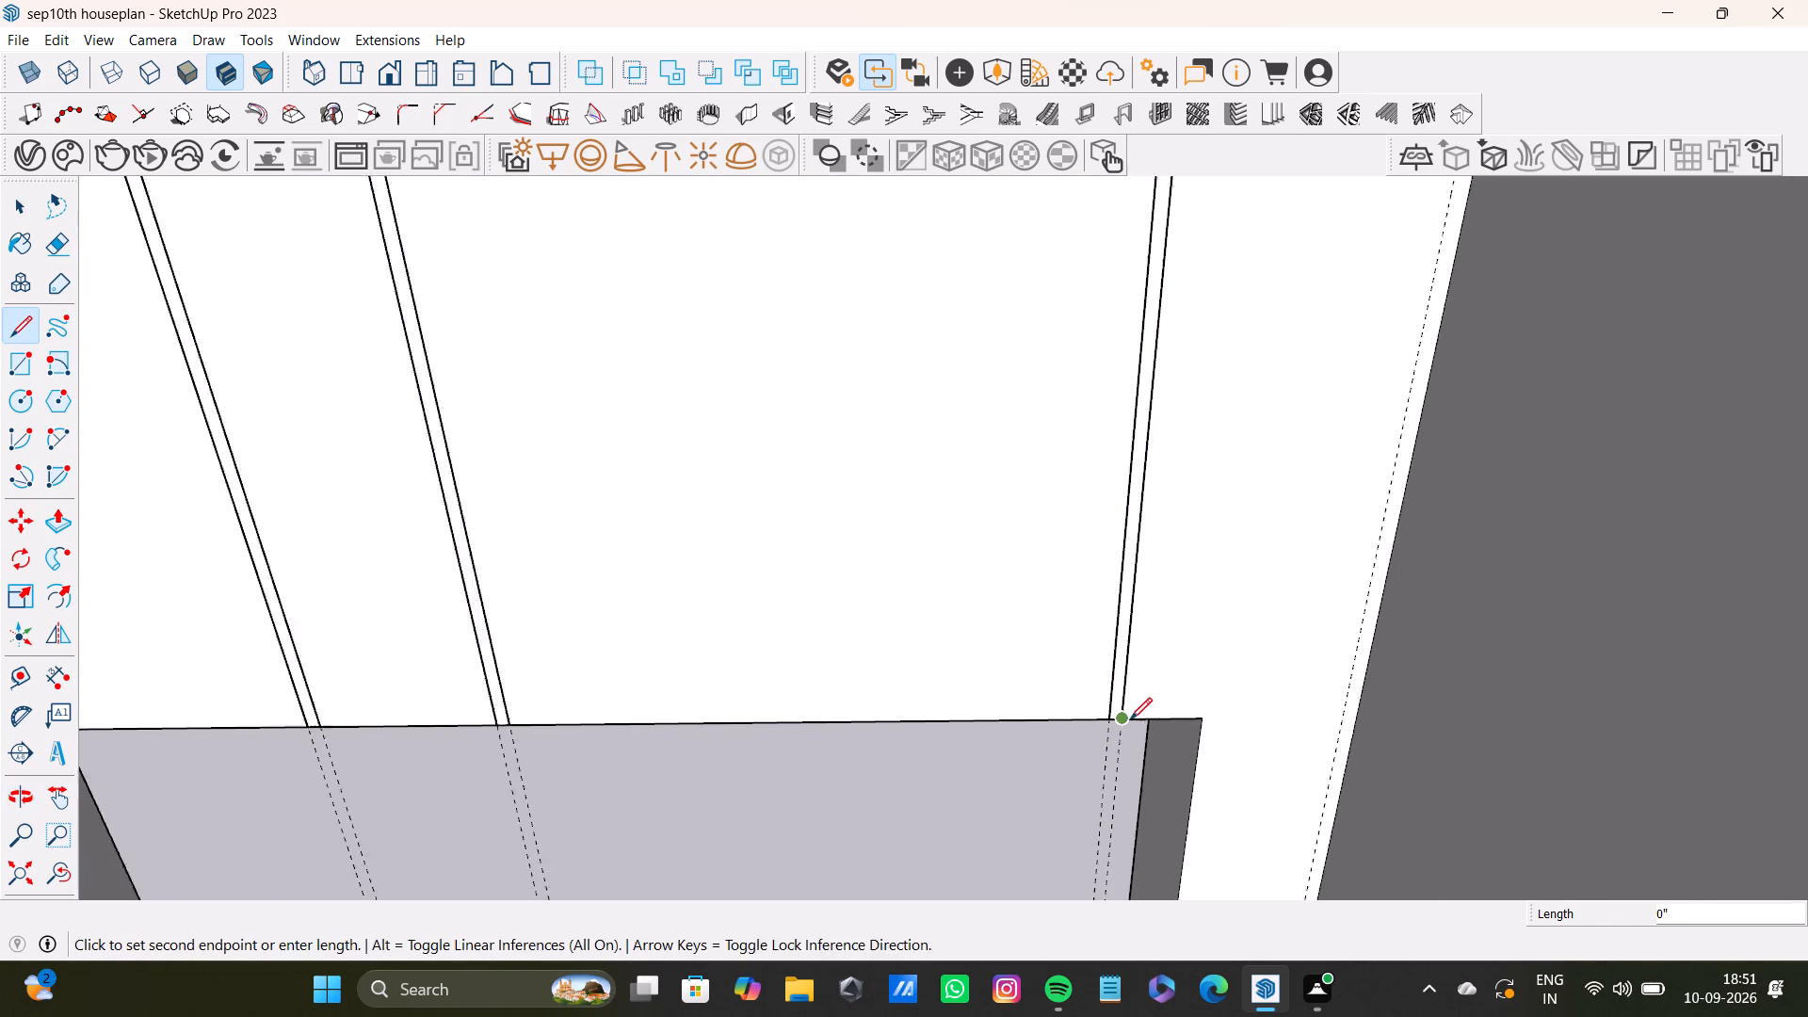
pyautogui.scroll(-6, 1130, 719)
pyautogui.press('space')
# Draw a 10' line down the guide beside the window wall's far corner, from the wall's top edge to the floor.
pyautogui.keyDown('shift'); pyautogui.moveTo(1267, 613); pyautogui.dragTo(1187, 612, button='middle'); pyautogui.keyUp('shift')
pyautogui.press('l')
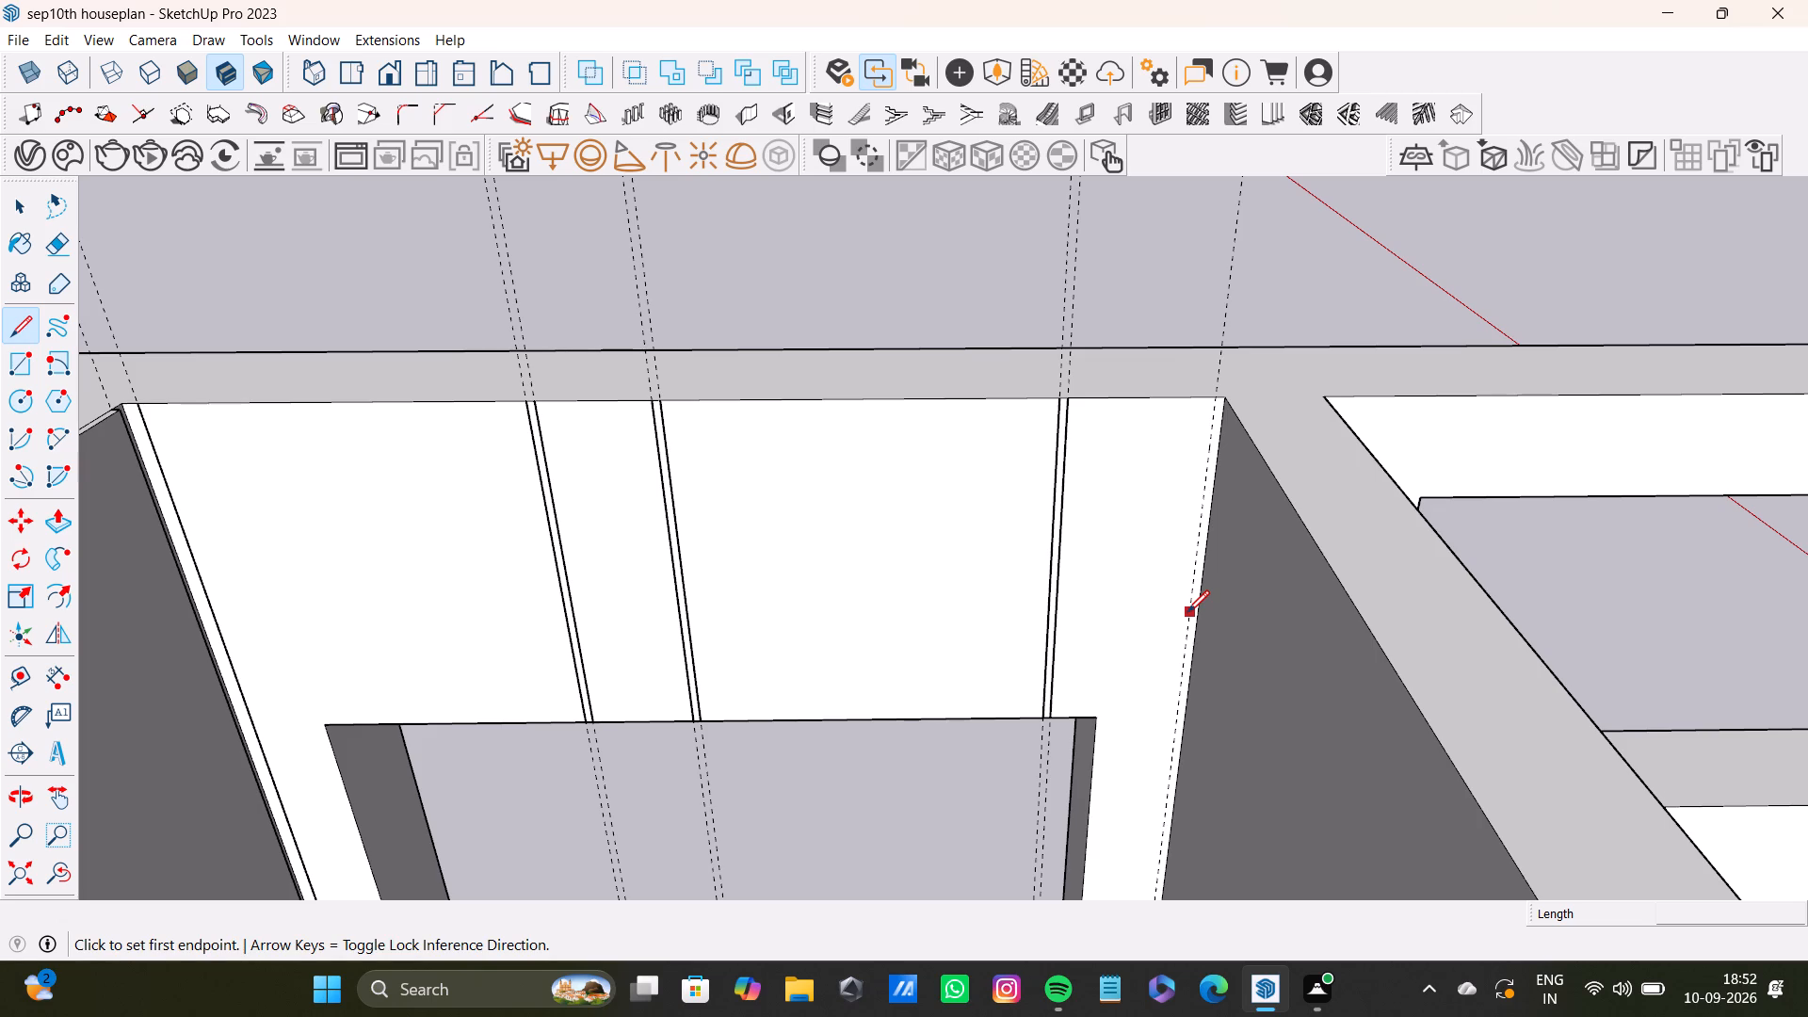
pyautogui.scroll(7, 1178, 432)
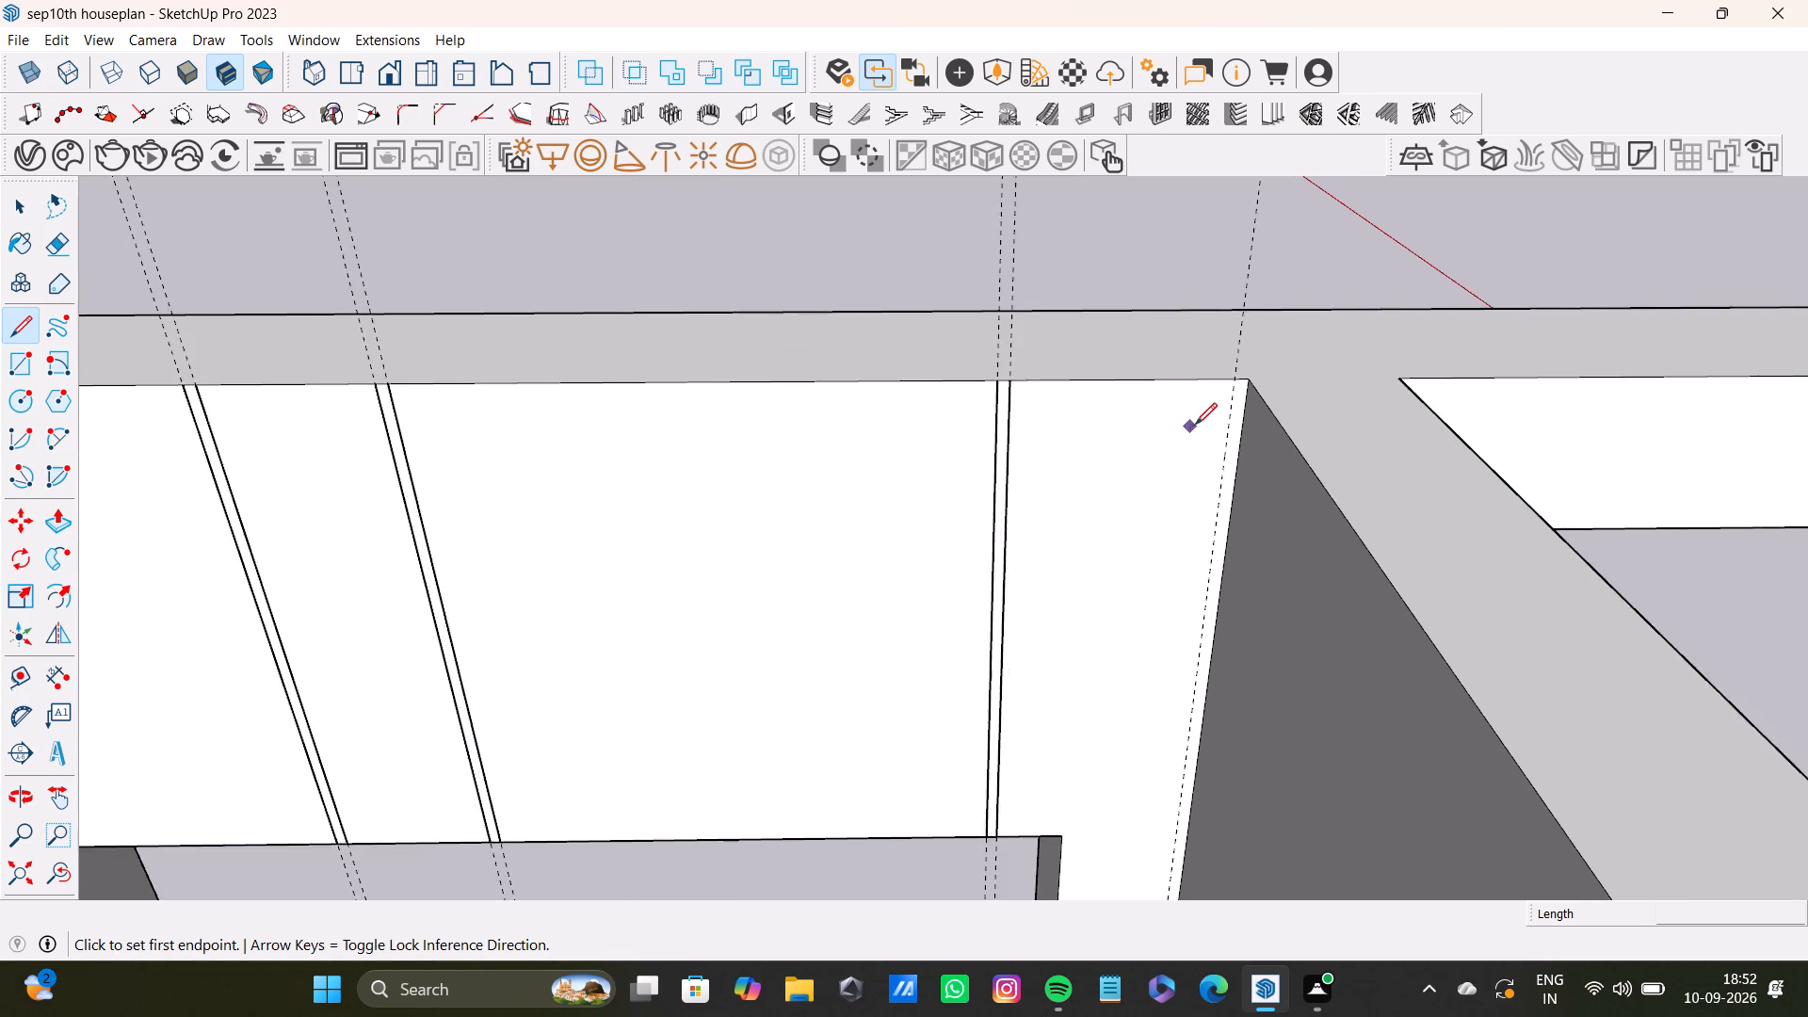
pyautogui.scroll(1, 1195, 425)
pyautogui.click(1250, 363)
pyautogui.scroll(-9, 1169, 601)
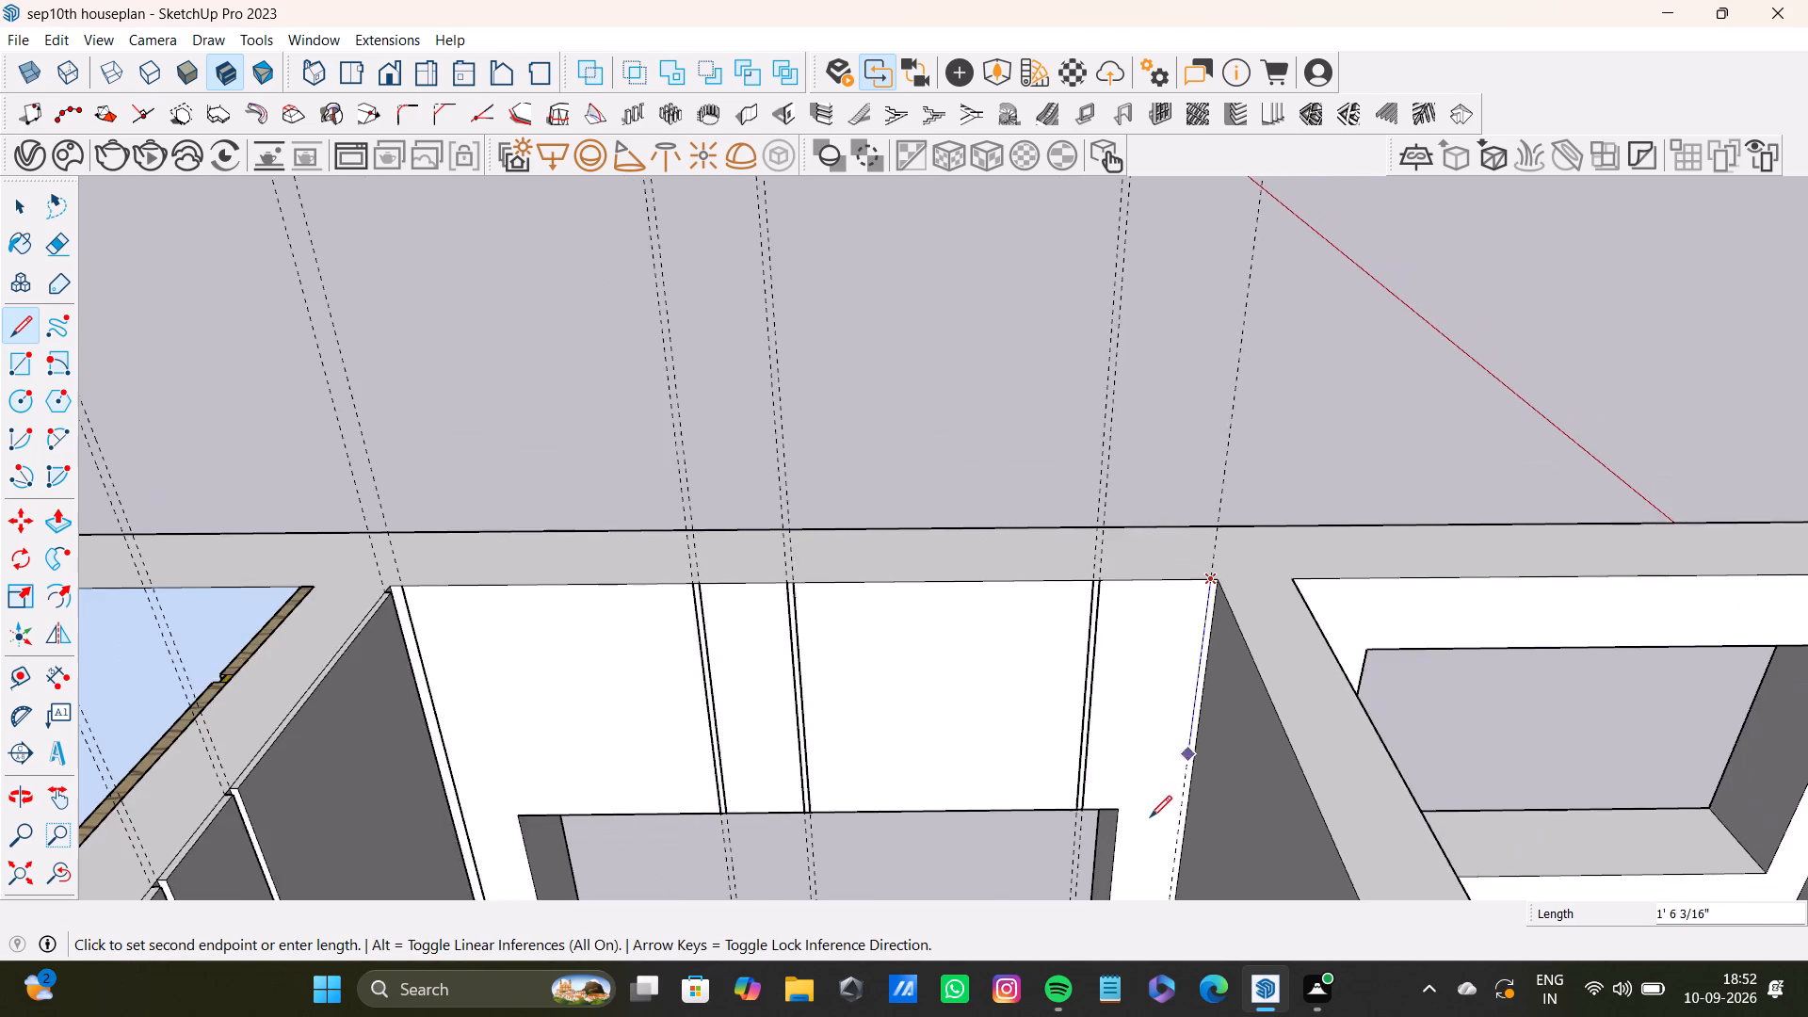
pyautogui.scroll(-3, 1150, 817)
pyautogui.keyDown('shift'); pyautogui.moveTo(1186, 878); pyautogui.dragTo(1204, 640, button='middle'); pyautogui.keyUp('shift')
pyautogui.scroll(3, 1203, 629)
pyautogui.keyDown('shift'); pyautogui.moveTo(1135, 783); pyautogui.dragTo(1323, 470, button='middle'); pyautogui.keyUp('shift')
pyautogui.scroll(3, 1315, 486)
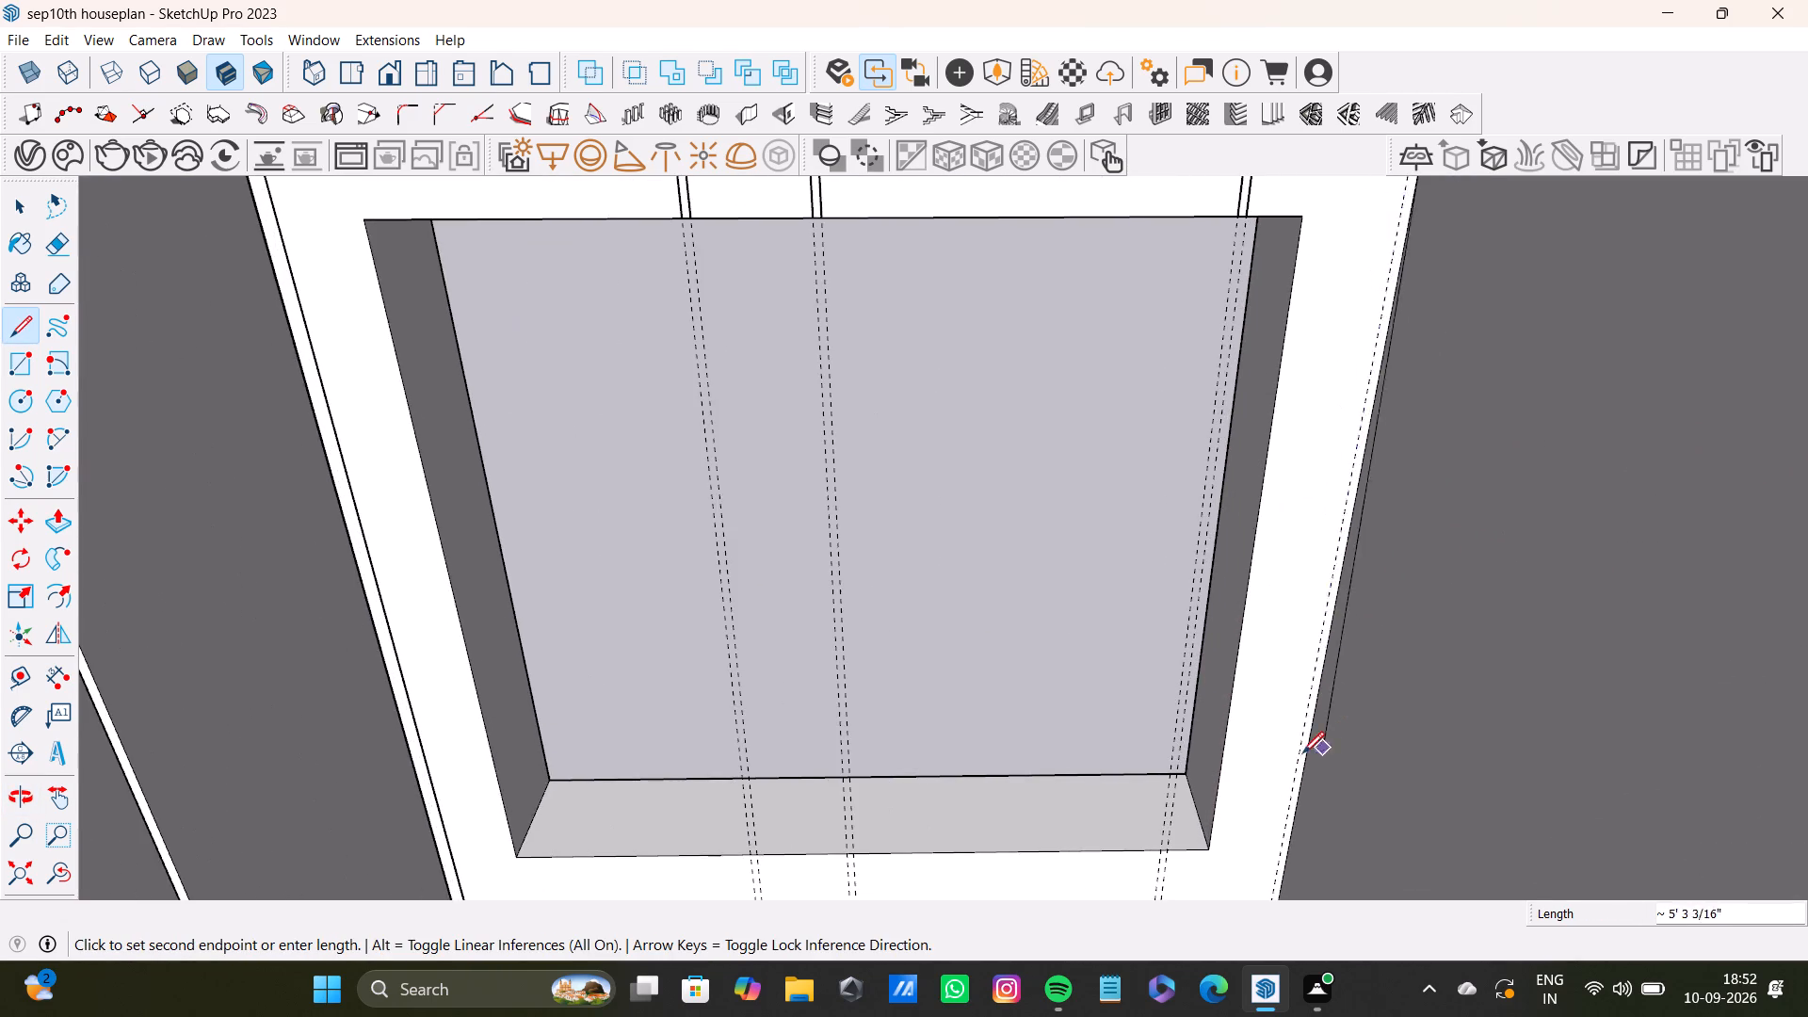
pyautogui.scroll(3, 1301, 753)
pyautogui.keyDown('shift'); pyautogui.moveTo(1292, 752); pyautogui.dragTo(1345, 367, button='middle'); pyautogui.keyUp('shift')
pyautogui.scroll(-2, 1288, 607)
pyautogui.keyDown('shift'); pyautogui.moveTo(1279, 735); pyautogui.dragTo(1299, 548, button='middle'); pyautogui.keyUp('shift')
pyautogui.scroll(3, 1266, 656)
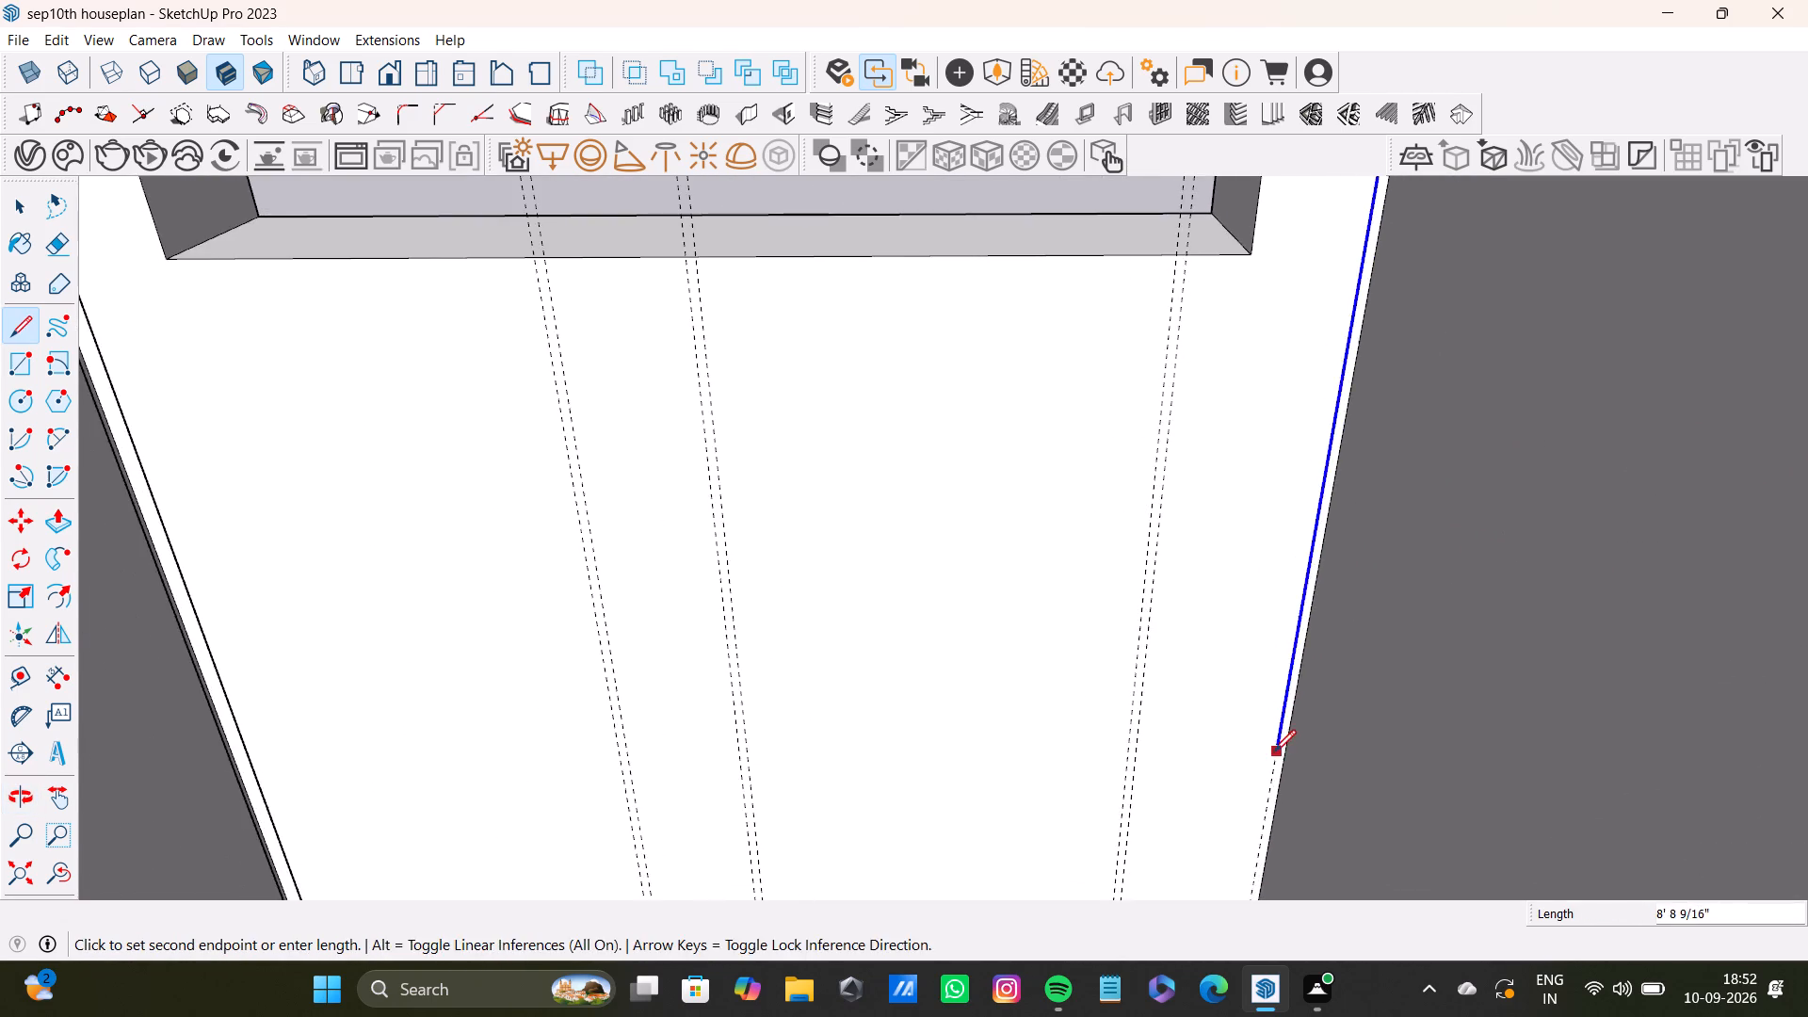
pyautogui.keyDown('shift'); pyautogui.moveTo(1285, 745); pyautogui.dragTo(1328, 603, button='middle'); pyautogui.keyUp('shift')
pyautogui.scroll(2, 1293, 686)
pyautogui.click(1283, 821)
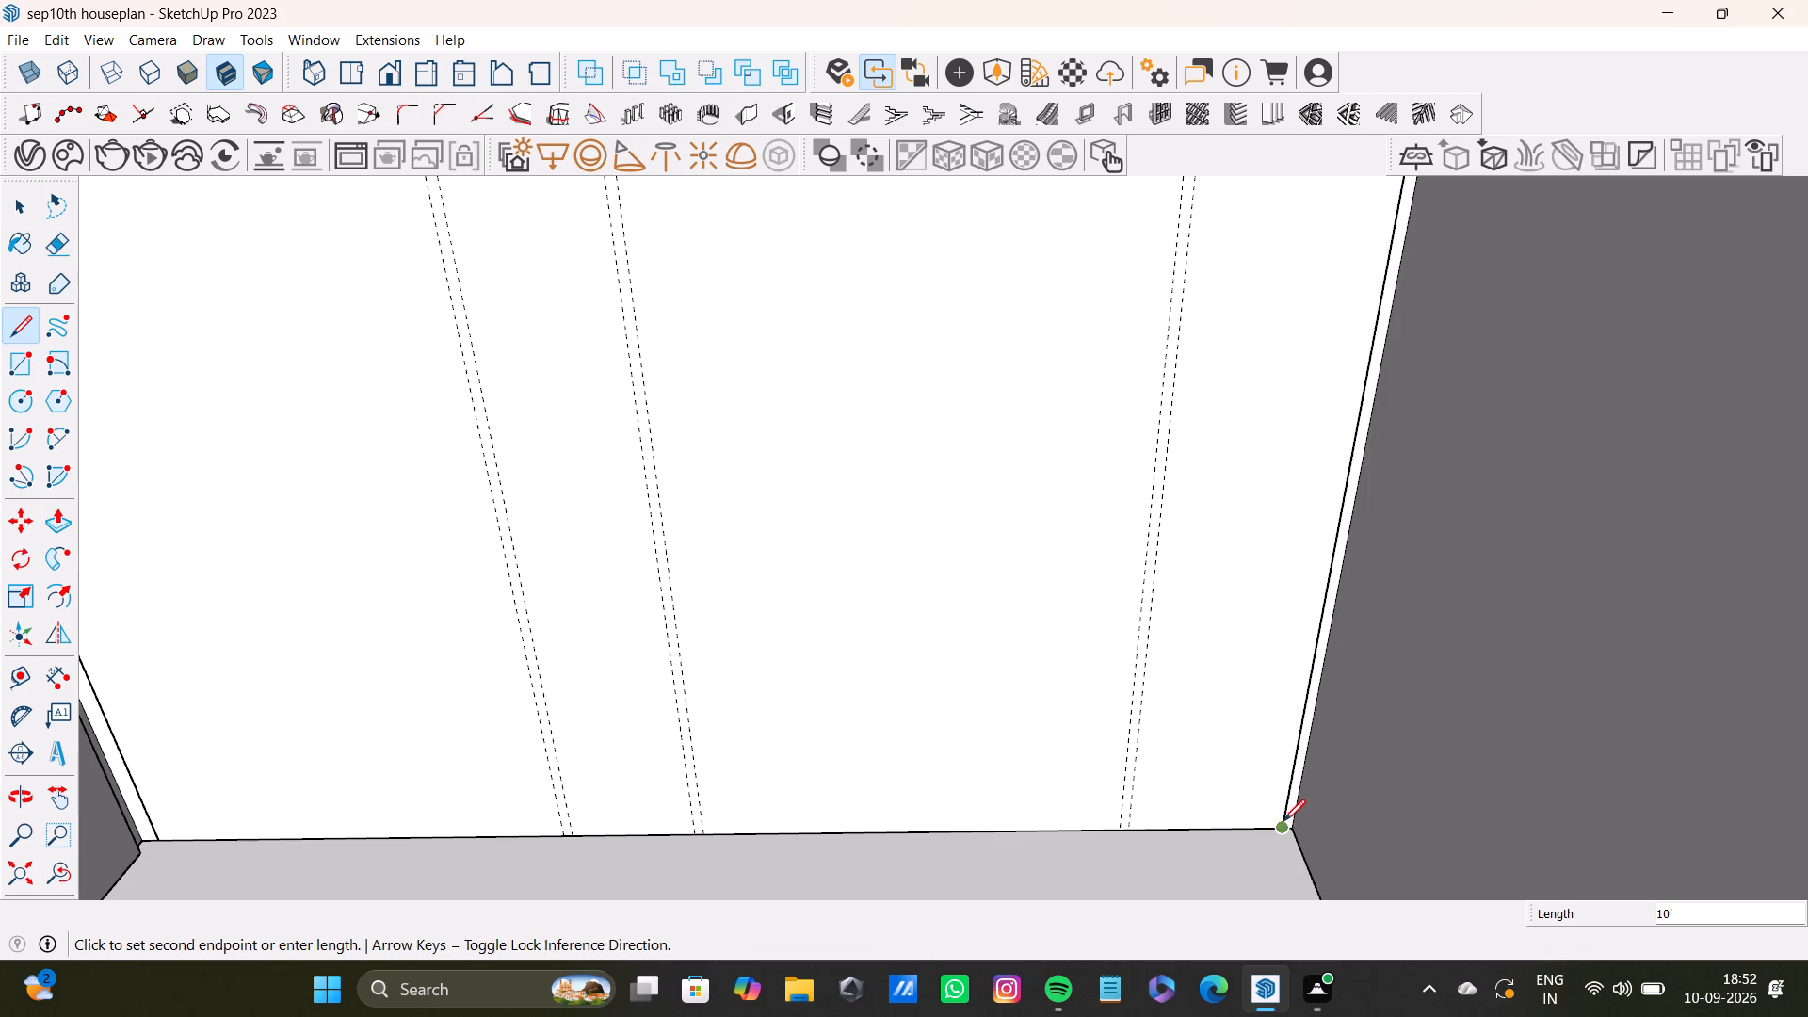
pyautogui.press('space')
# Examine the traced window wall and test the selection of its face above the window opening.
pyautogui.scroll(-9, 1312, 820)
pyautogui.keyDown('shift'); pyautogui.moveTo(1268, 698); pyautogui.dragTo(1259, 841, button='middle'); pyautogui.keyUp('shift')
pyautogui.keyDown('shift'); pyautogui.scroll(-1, 1260, 838); pyautogui.keyUp('shift')
pyautogui.scroll(-4, 1279, 631)
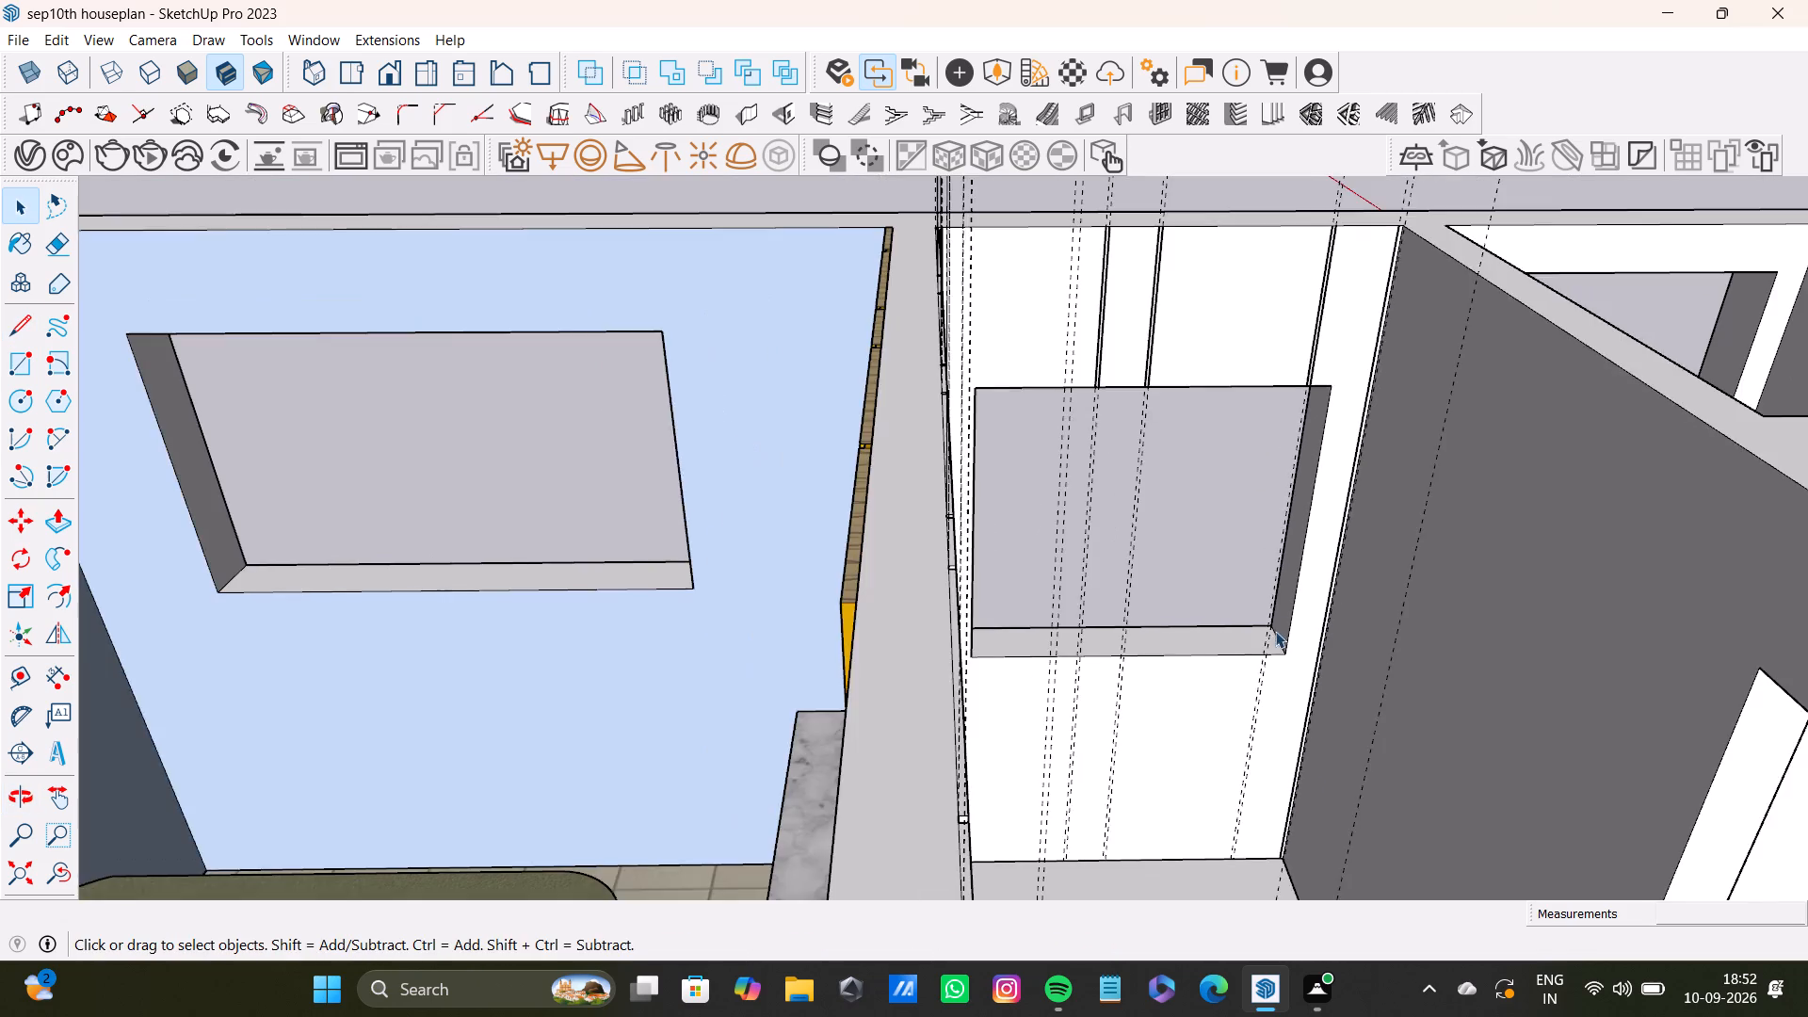
pyautogui.keyDown('shift'); pyautogui.moveTo(1322, 507); pyautogui.dragTo(1306, 720, button='middle'); pyautogui.keyUp('shift')
pyautogui.moveTo(1332, 718); pyautogui.dragTo(1252, 788, button='middle')
pyautogui.scroll(6, 1102, 655)
pyautogui.click(1046, 412)
pyautogui.moveTo(1054, 384); pyautogui.dragTo(1054, 376)
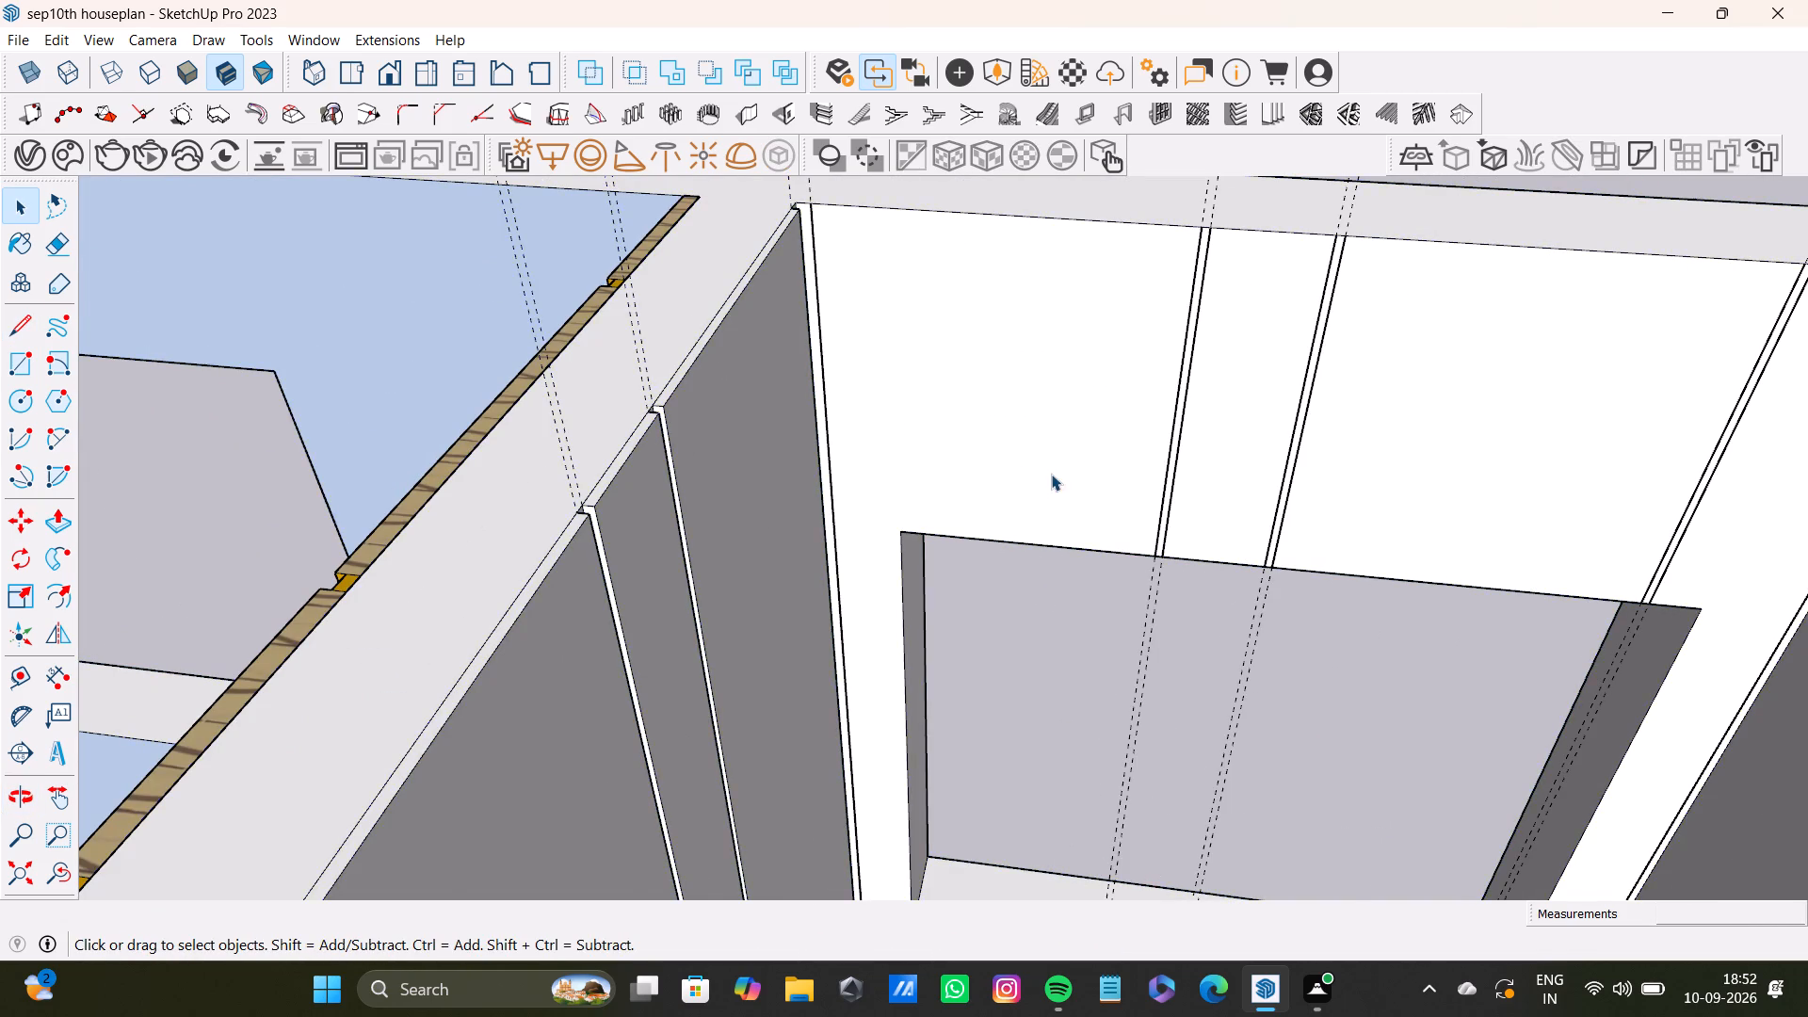
pyautogui.scroll(-4, 1051, 474)
pyautogui.keyDown('shift'); pyautogui.moveTo(1028, 466); pyautogui.dragTo(1019, 587, button='middle'); pyautogui.keyUp('shift')
pyautogui.scroll(10, 921, 390)
pyautogui.click(903, 502)
pyautogui.doubleClick(906, 501)
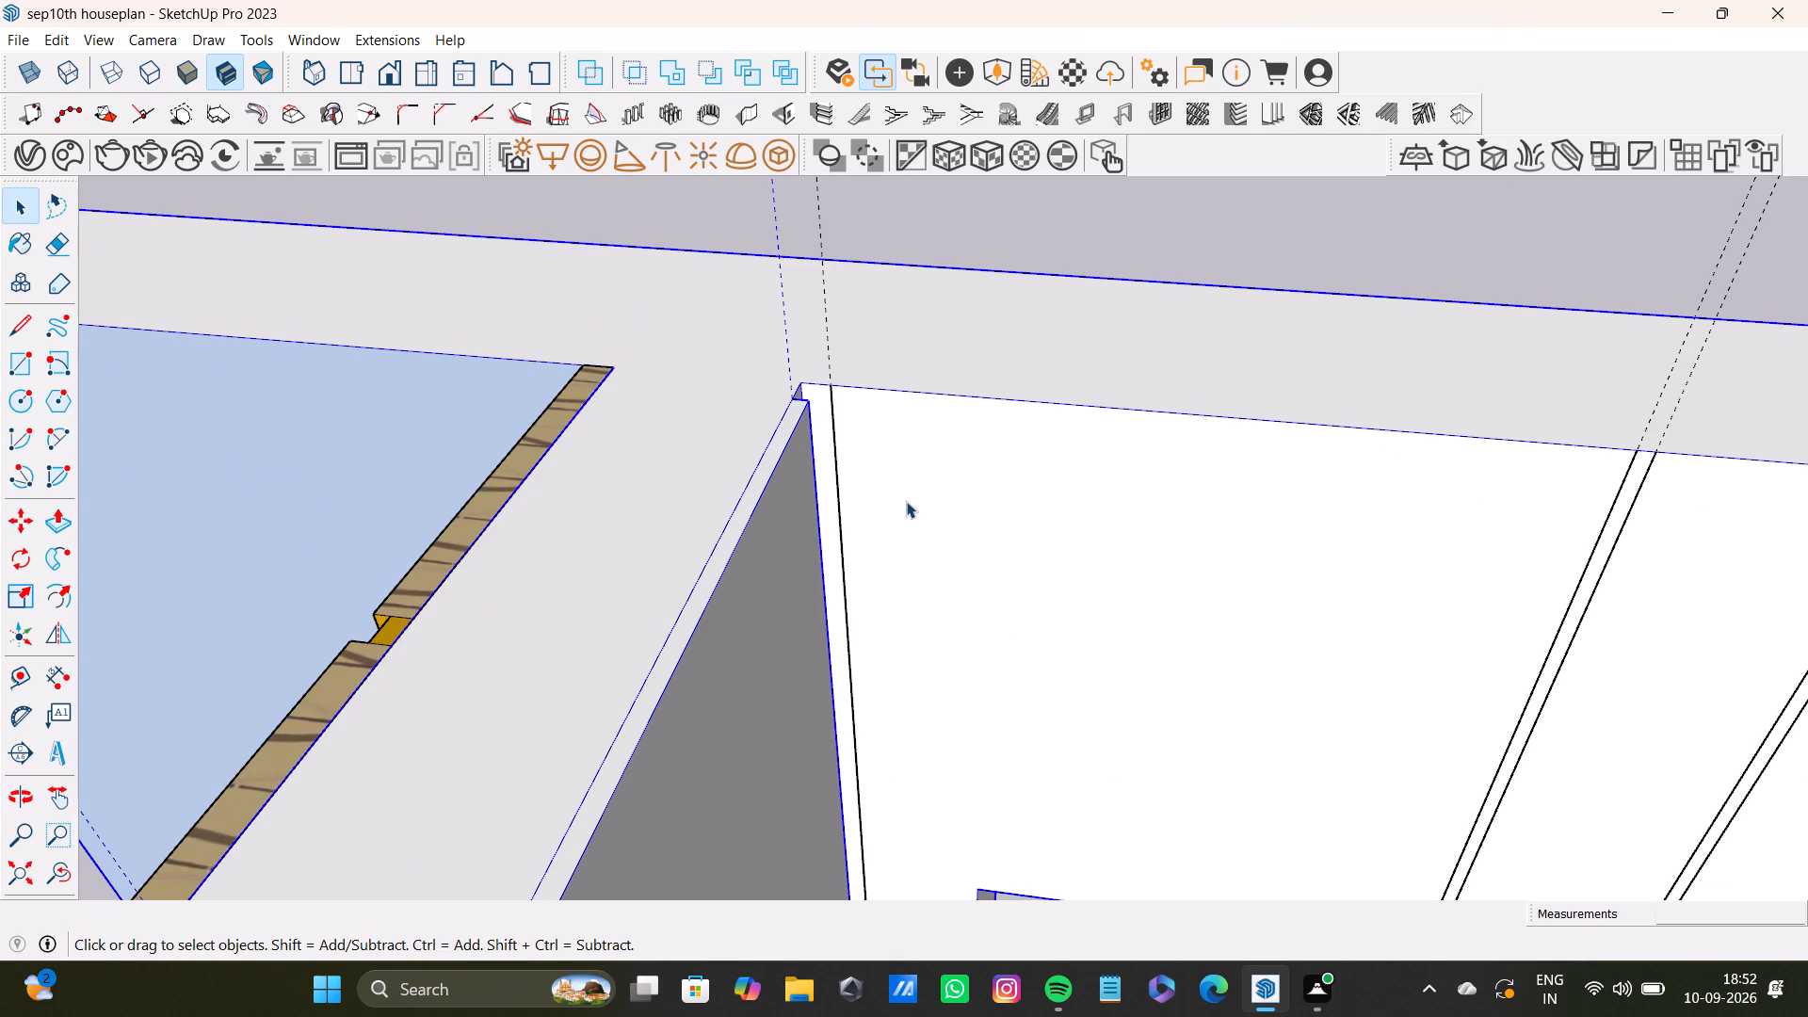
pyautogui.click(958, 534)
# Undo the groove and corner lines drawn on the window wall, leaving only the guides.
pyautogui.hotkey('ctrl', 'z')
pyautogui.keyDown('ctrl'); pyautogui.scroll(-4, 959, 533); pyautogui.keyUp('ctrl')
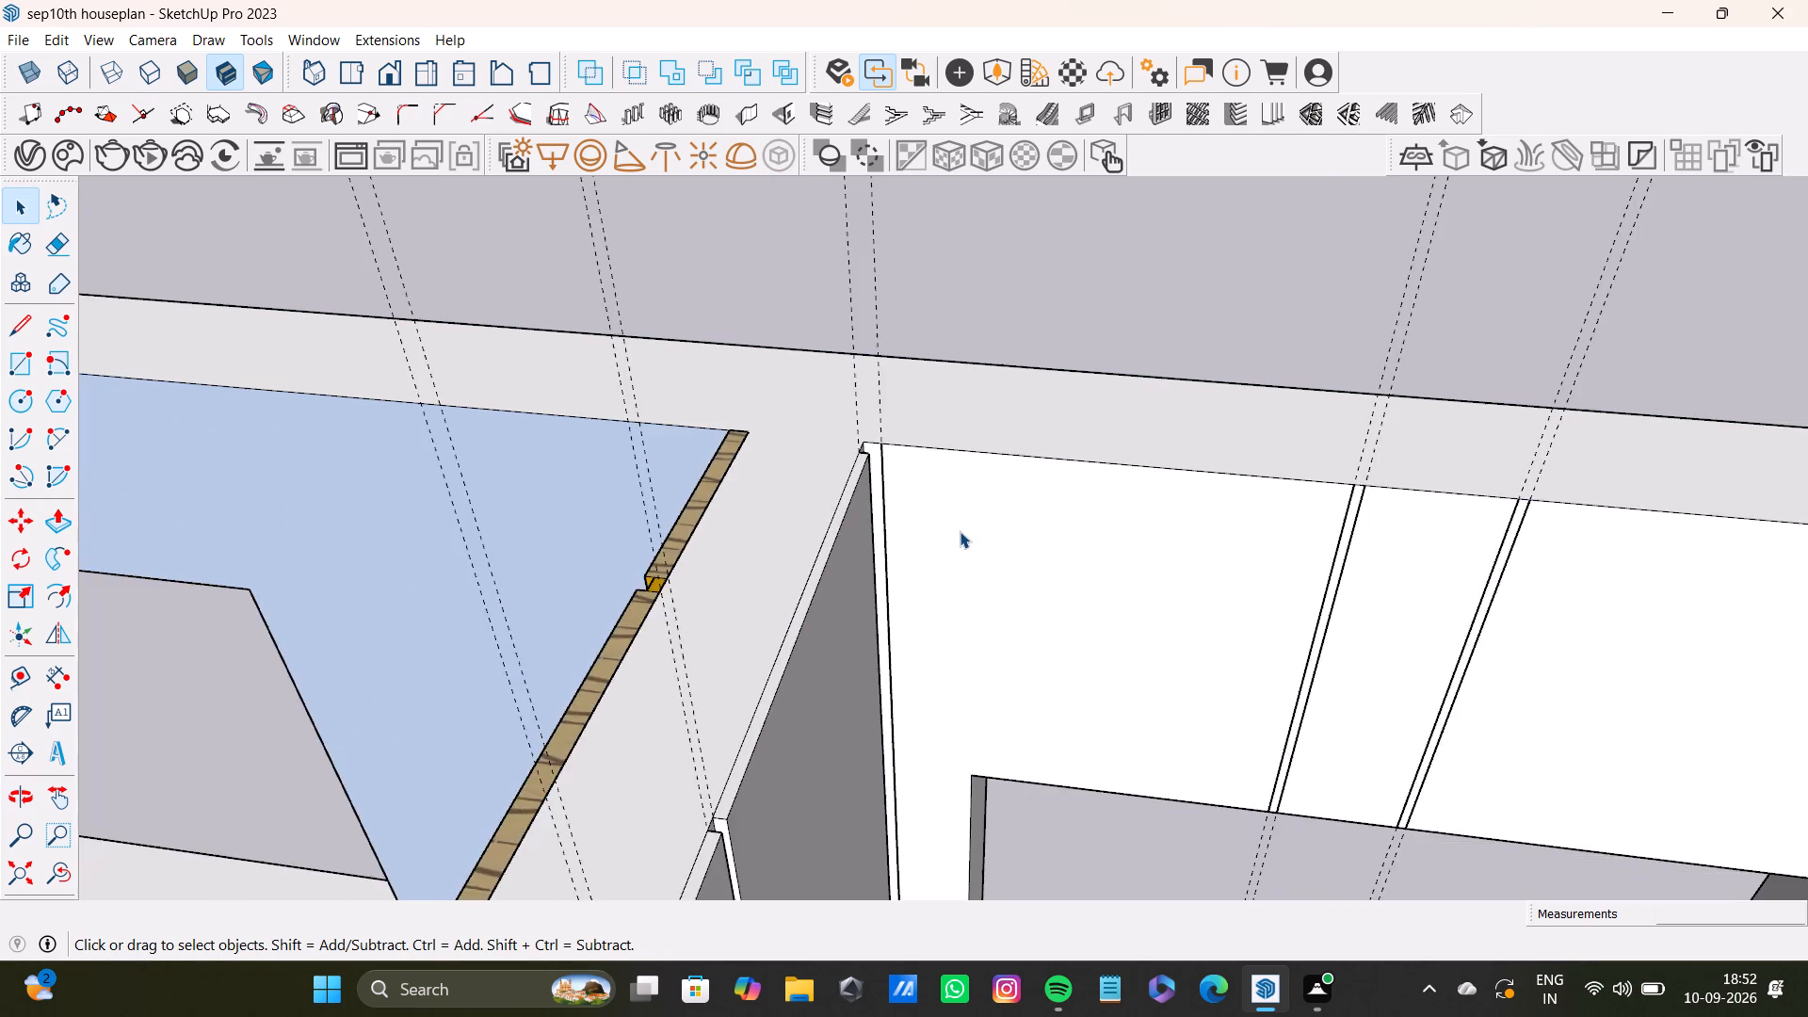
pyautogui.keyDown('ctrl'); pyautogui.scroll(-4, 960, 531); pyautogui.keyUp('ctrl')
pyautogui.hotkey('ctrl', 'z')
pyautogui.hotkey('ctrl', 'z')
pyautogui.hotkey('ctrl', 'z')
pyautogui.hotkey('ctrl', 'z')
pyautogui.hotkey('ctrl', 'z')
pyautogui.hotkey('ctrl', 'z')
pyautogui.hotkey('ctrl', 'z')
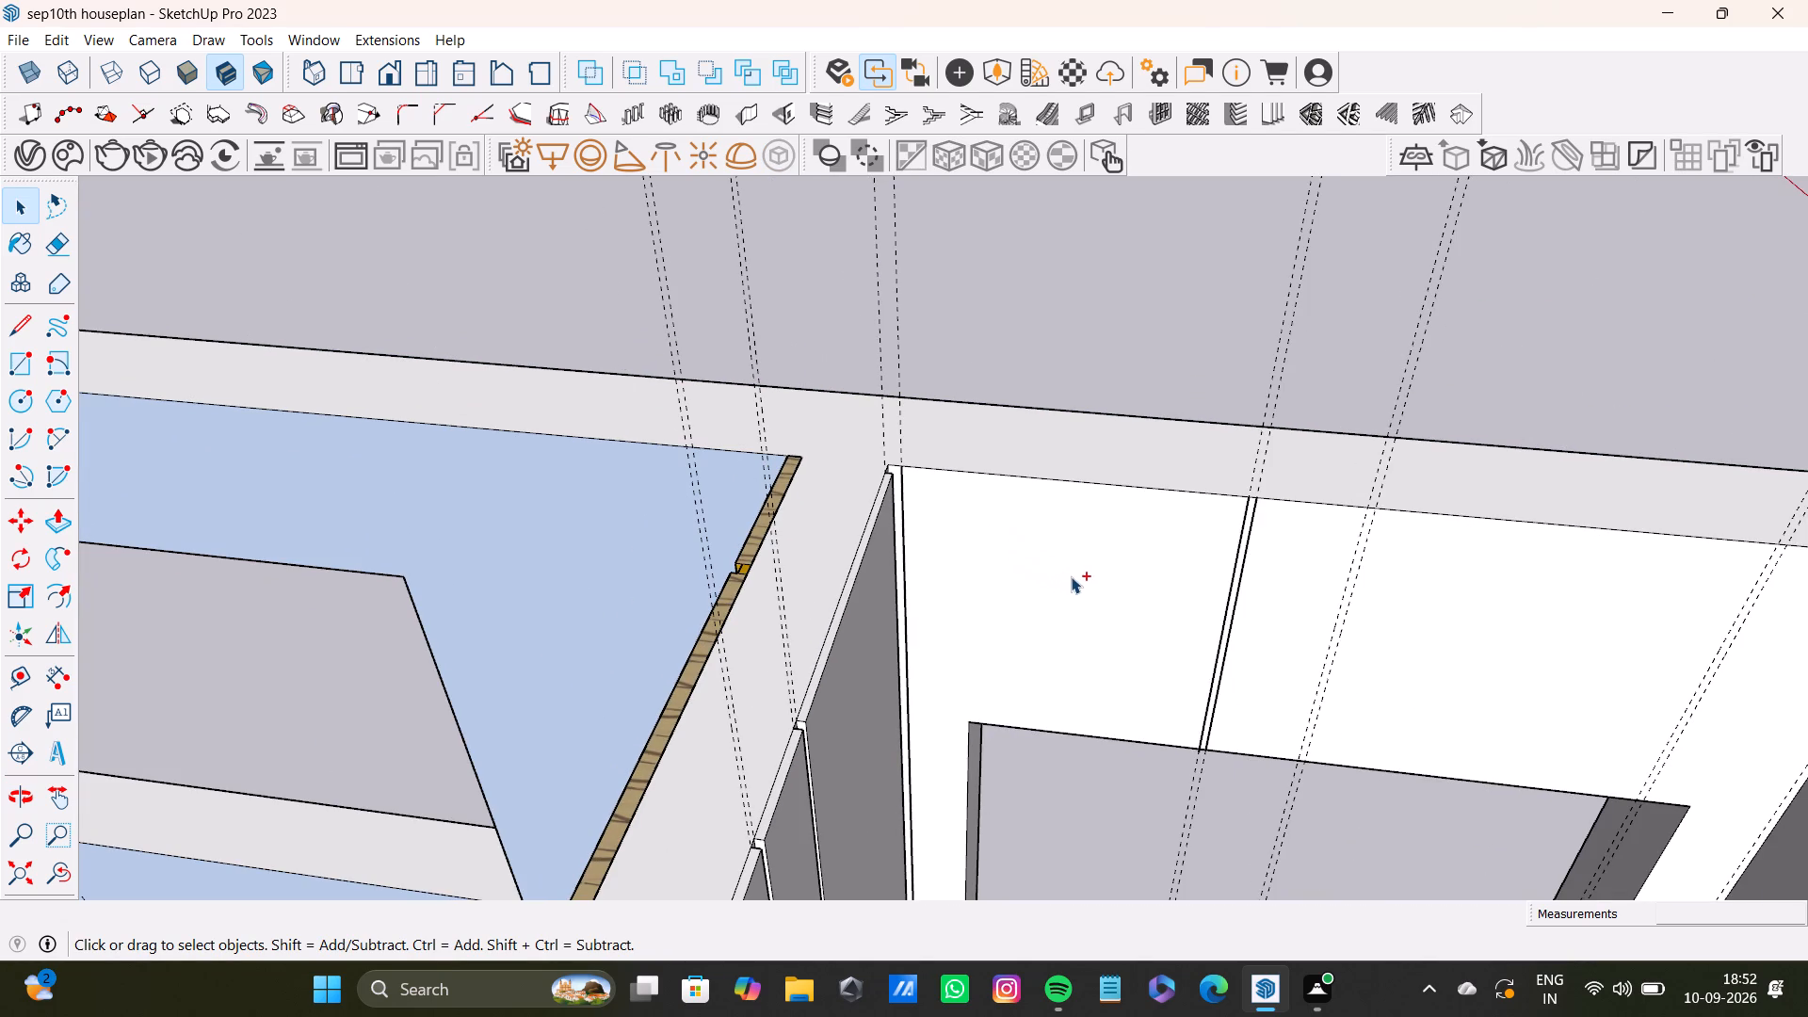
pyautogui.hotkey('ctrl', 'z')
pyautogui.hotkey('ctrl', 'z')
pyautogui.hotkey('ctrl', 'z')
# Select the window wall's face and draw a 10' line down the guide beside its corner with the grooved wall, from top edge to floor.
pyautogui.tripleClick(1071, 576)
pyautogui.doubleClick(1071, 576)
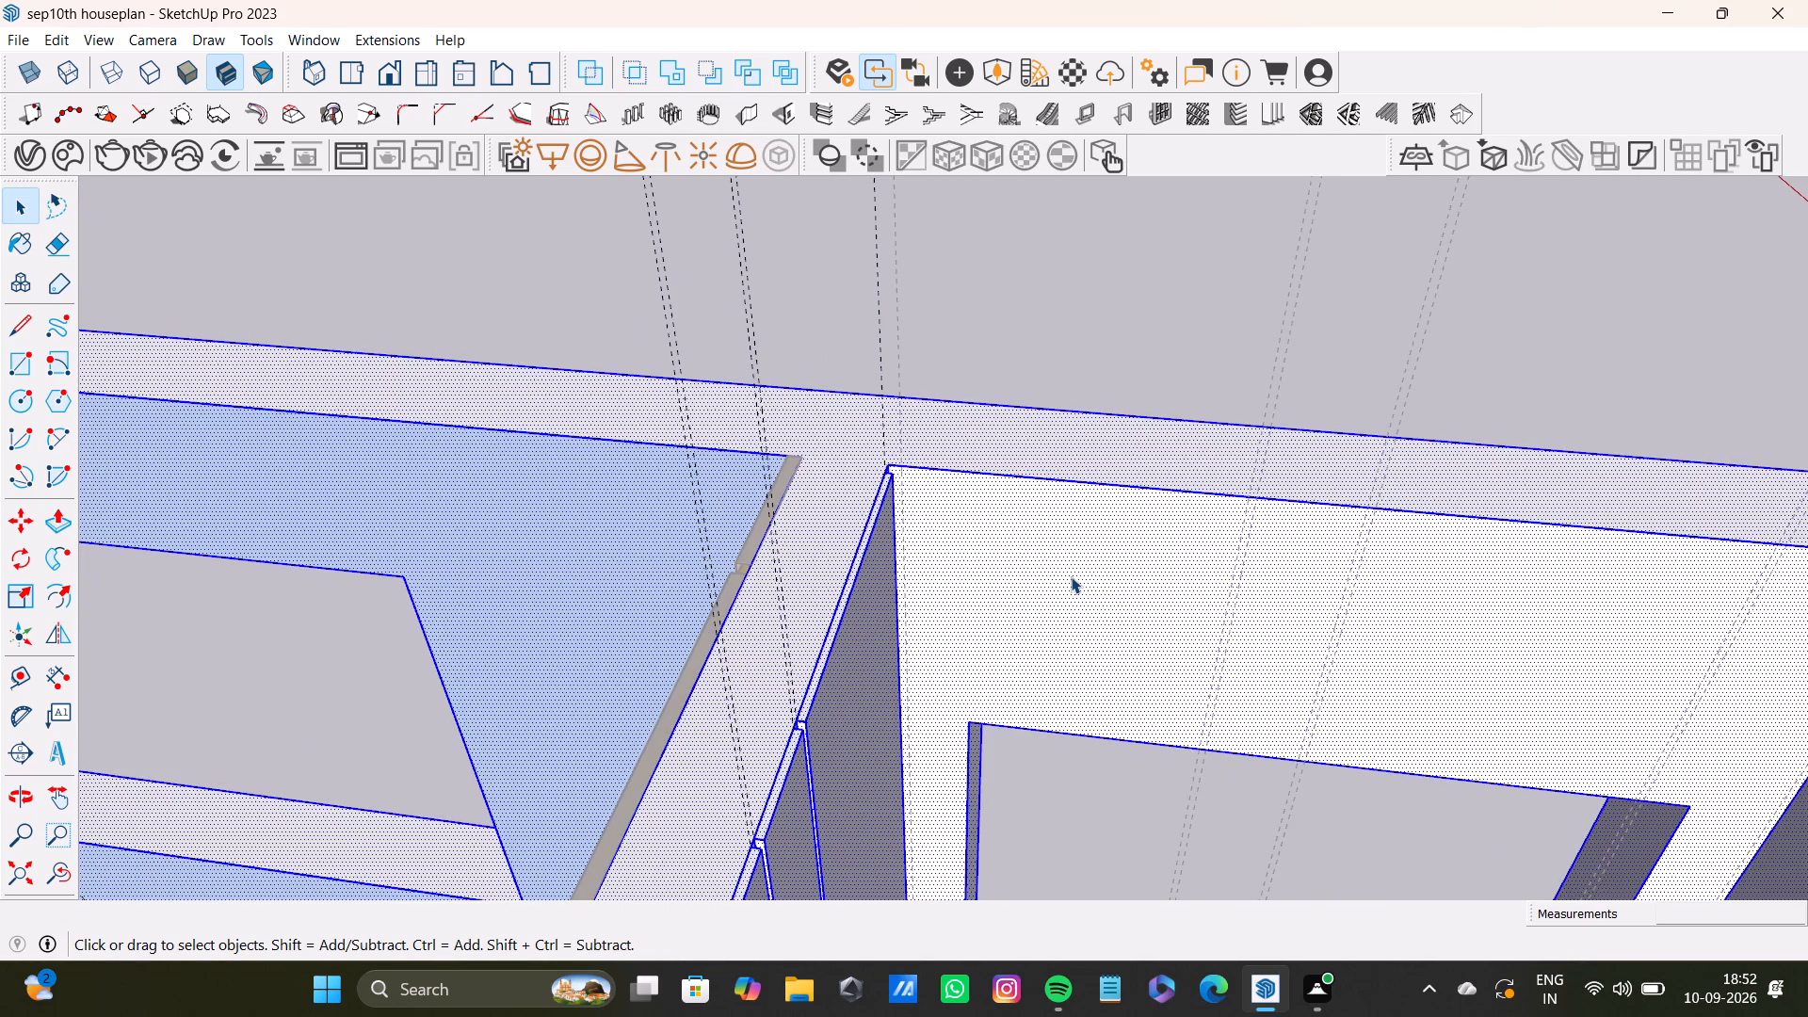
pyautogui.click(1116, 618)
pyautogui.click(1124, 619)
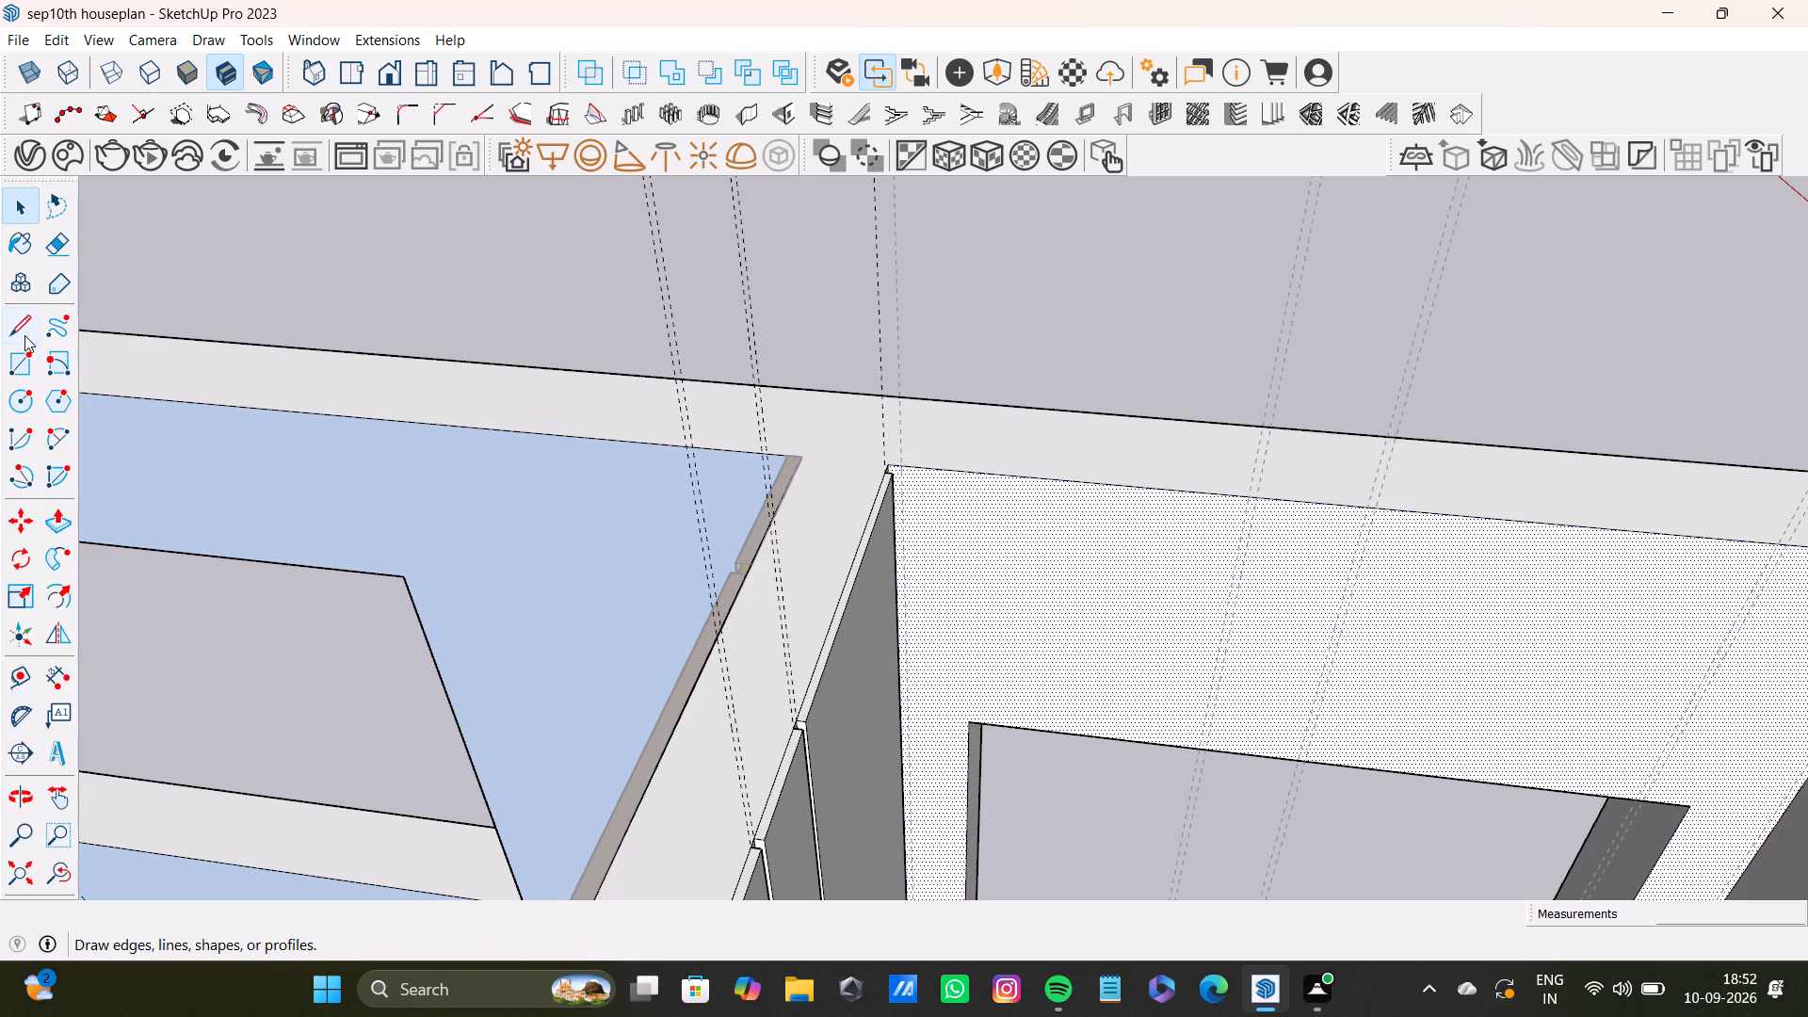
pyautogui.click(29, 331)
pyautogui.scroll(16, 724, 443)
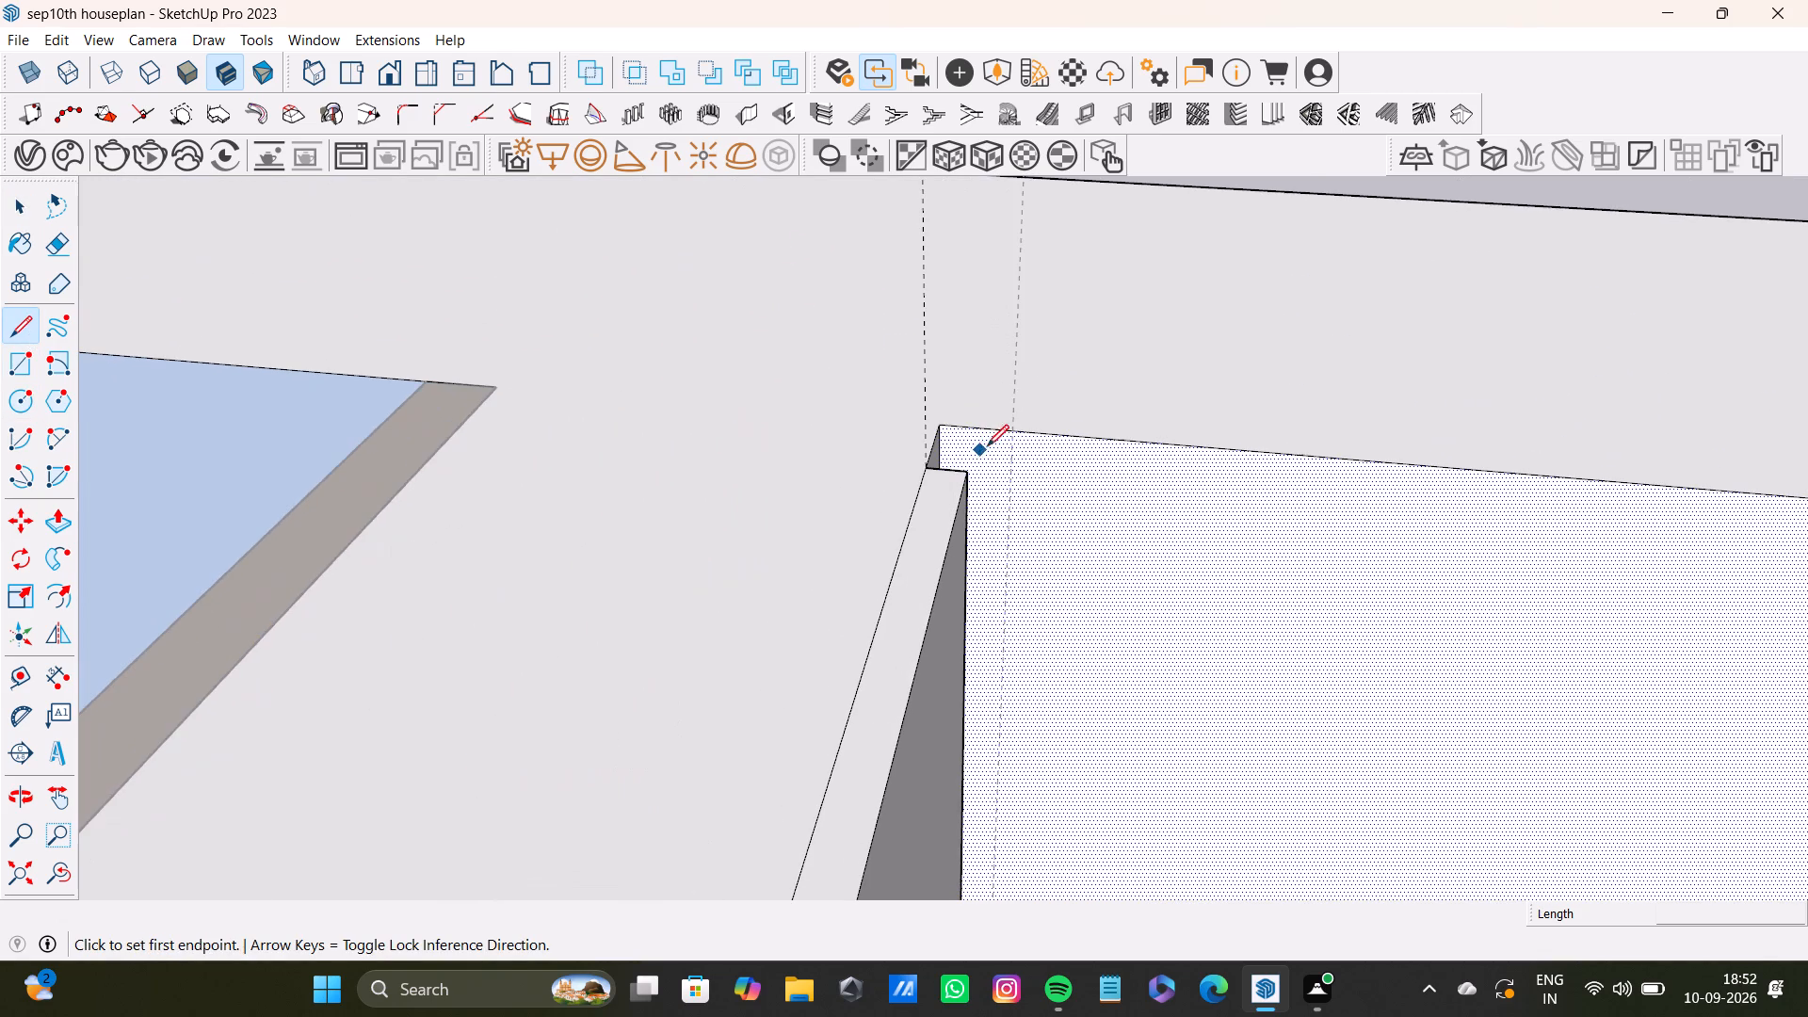
pyautogui.click(1014, 430)
pyautogui.scroll(-4, 1002, 628)
pyautogui.keyDown('shift'); pyautogui.moveTo(1012, 699); pyautogui.dragTo(1023, 448, button='middle'); pyautogui.keyUp('shift')
pyautogui.keyDown('shift'); pyautogui.scroll(1, 1028, 412); pyautogui.keyUp('shift')
pyautogui.scroll(-4, 1019, 526)
pyautogui.moveTo(1009, 733); pyautogui.dragTo(1042, 405, button='middle')
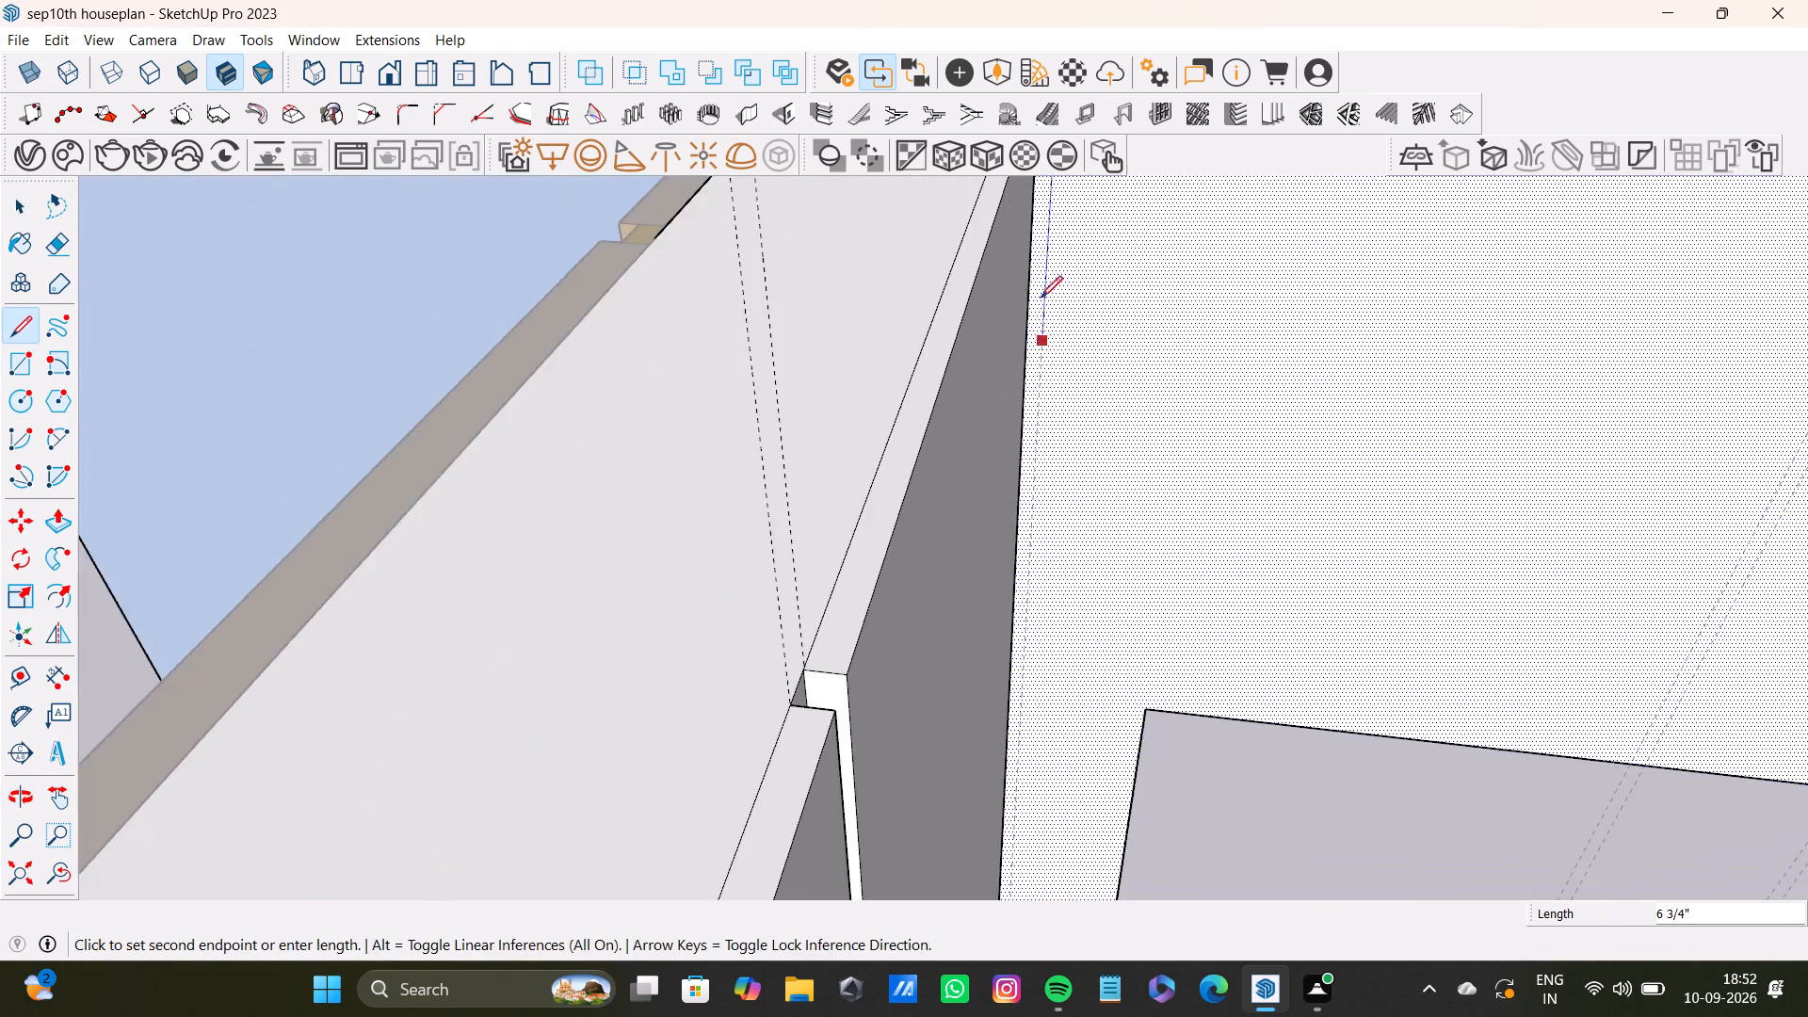
pyautogui.scroll(-3, 1021, 483)
pyautogui.keyDown('shift'); pyautogui.moveTo(1040, 663); pyautogui.dragTo(1035, 283, button='middle'); pyautogui.keyUp('shift')
pyautogui.scroll(4, 995, 417)
pyautogui.moveTo(1056, 667); pyautogui.dragTo(981, 296, button='middle')
pyautogui.scroll(3, 953, 344)
pyautogui.keyDown('shift'); pyautogui.moveTo(954, 571); pyautogui.dragTo(972, 329, button='middle'); pyautogui.keyUp('shift')
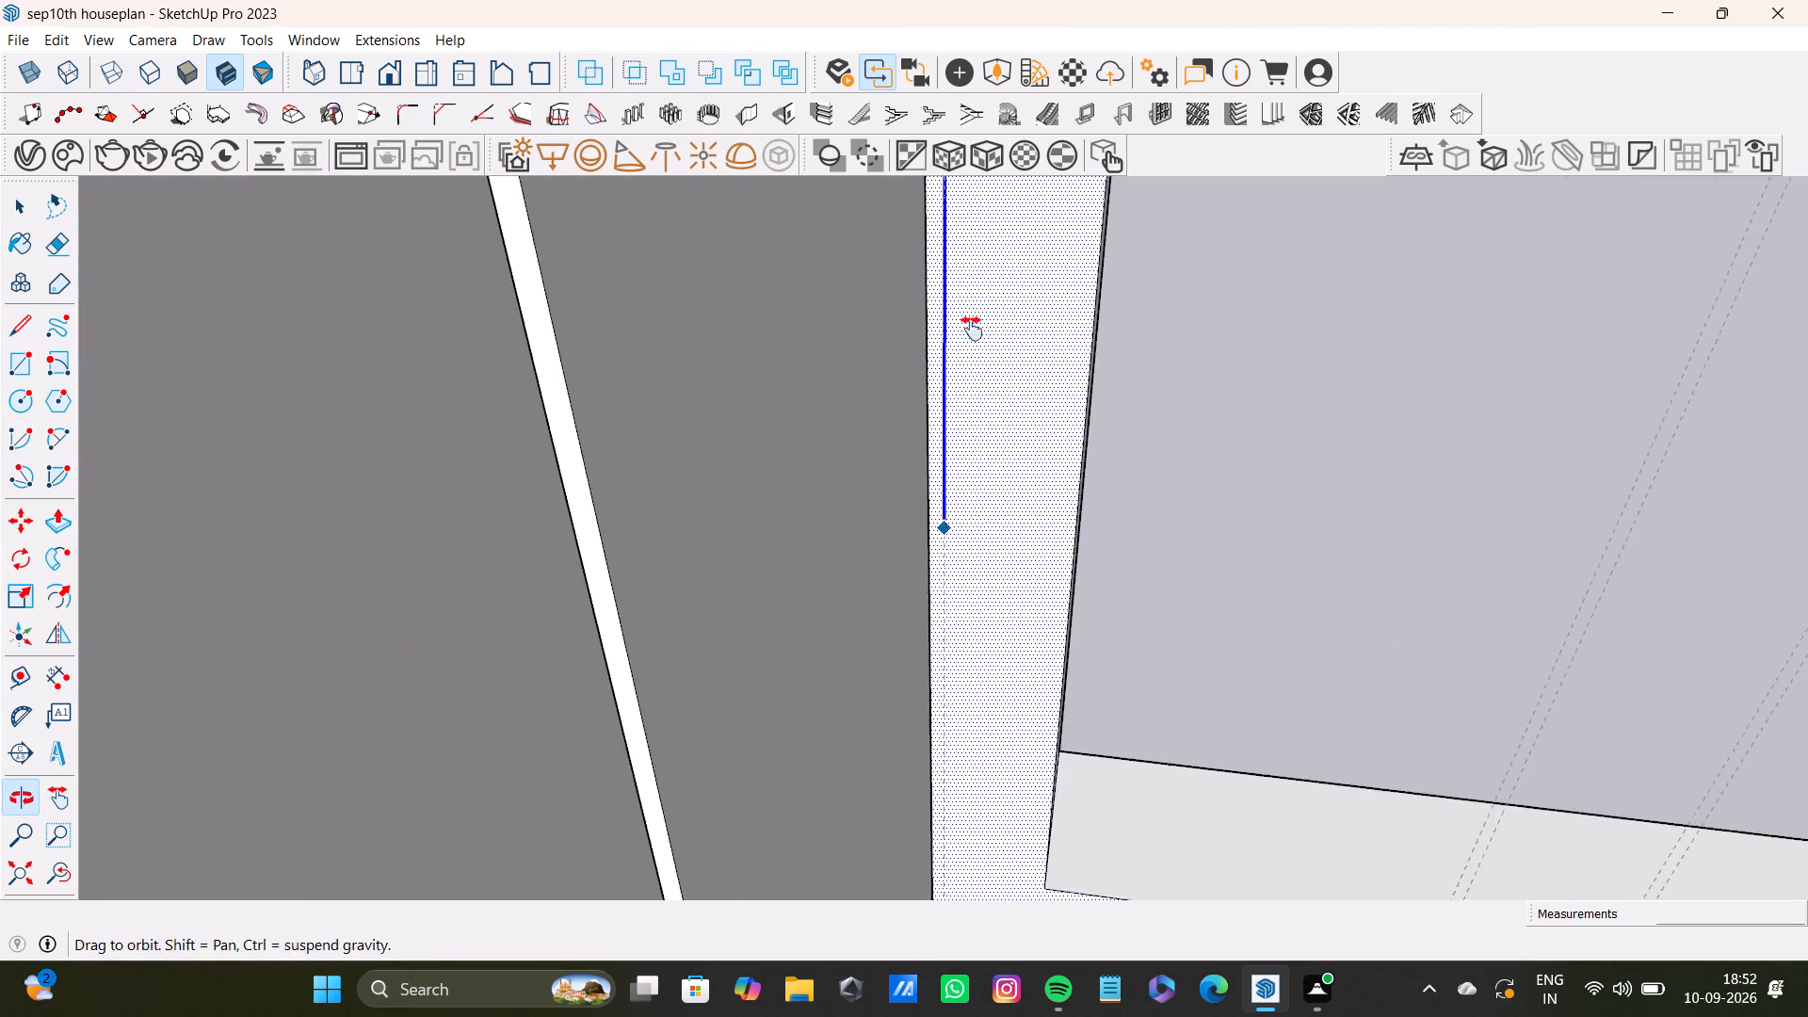
pyautogui.keyDown('shift'); pyautogui.moveTo(972, 329); pyautogui.dragTo(978, 285, button='middle'); pyautogui.keyUp('shift')
pyautogui.scroll(3, 954, 415)
pyautogui.moveTo(974, 597); pyautogui.dragTo(1008, 234, button='middle')
pyautogui.scroll(-3, 954, 626)
pyautogui.keyDown('shift'); pyautogui.moveTo(970, 669); pyautogui.dragTo(986, 303, button='middle'); pyautogui.keyUp('shift')
pyautogui.scroll(3, 967, 511)
pyautogui.keyDown('shift'); pyautogui.moveTo(969, 593); pyautogui.dragTo(979, 466, button='middle'); pyautogui.keyUp('shift')
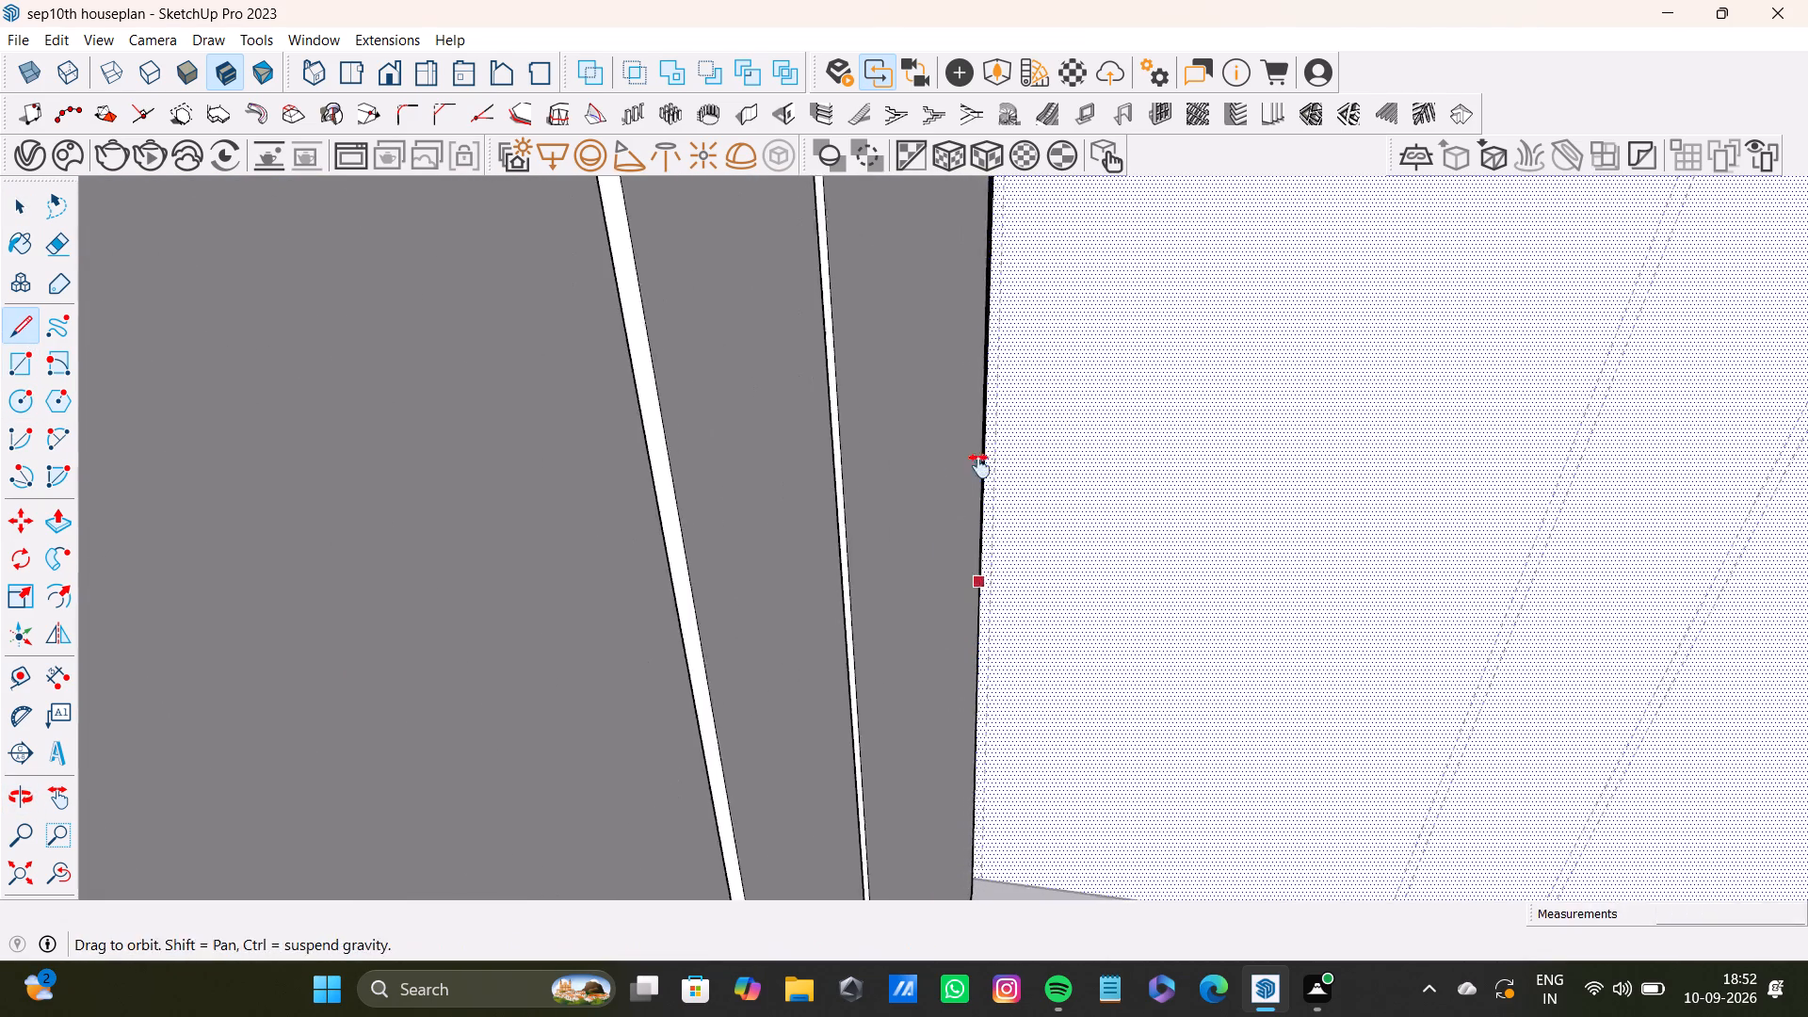
pyautogui.keyDown('shift'); pyautogui.moveTo(979, 466); pyautogui.dragTo(964, 336, button='middle'); pyautogui.keyUp('shift')
pyautogui.keyDown('shift'); pyautogui.scroll(4, 964, 336); pyautogui.keyUp('shift')
pyautogui.moveTo(973, 621); pyautogui.dragTo(973, 430, button='middle')
pyautogui.scroll(6, 961, 599)
pyautogui.scroll(-1, 987, 652)
pyautogui.click(987, 652)
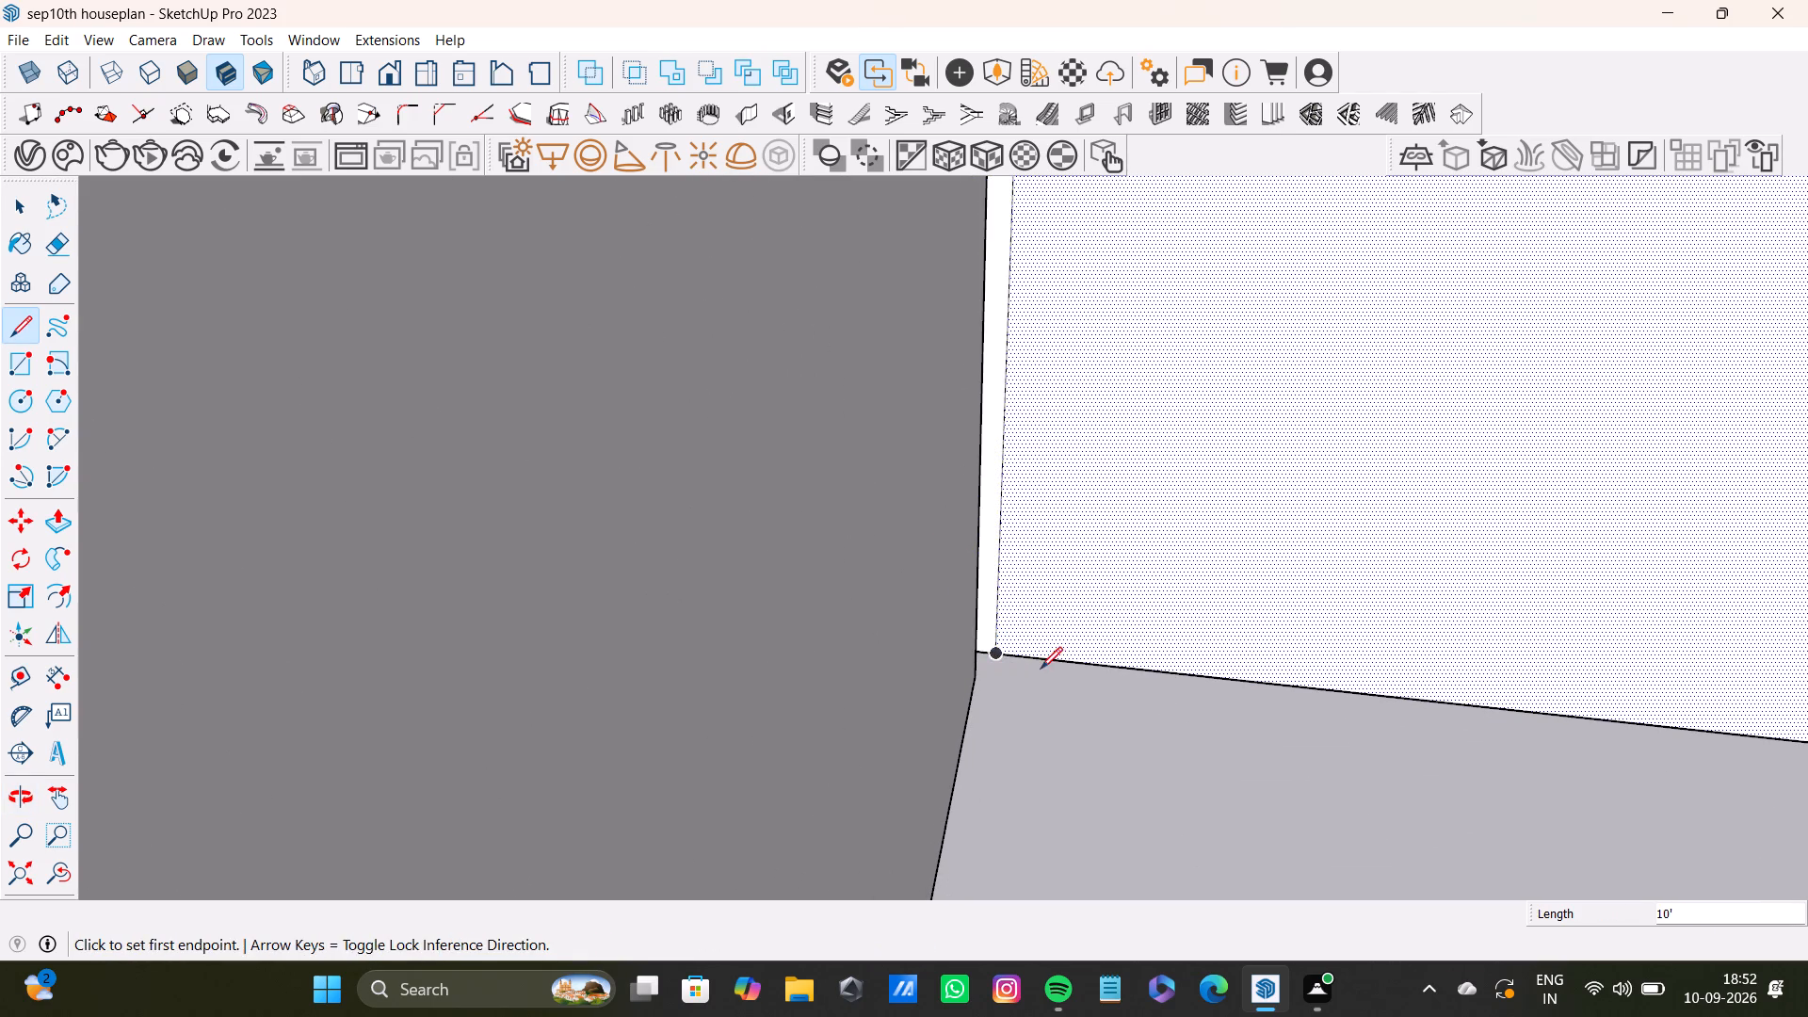
pyautogui.press('space')
# Draw a 2' line down the first groove's near guide, from the wall's top edge to the window's top edge.
pyautogui.scroll(-5, 1041, 605)
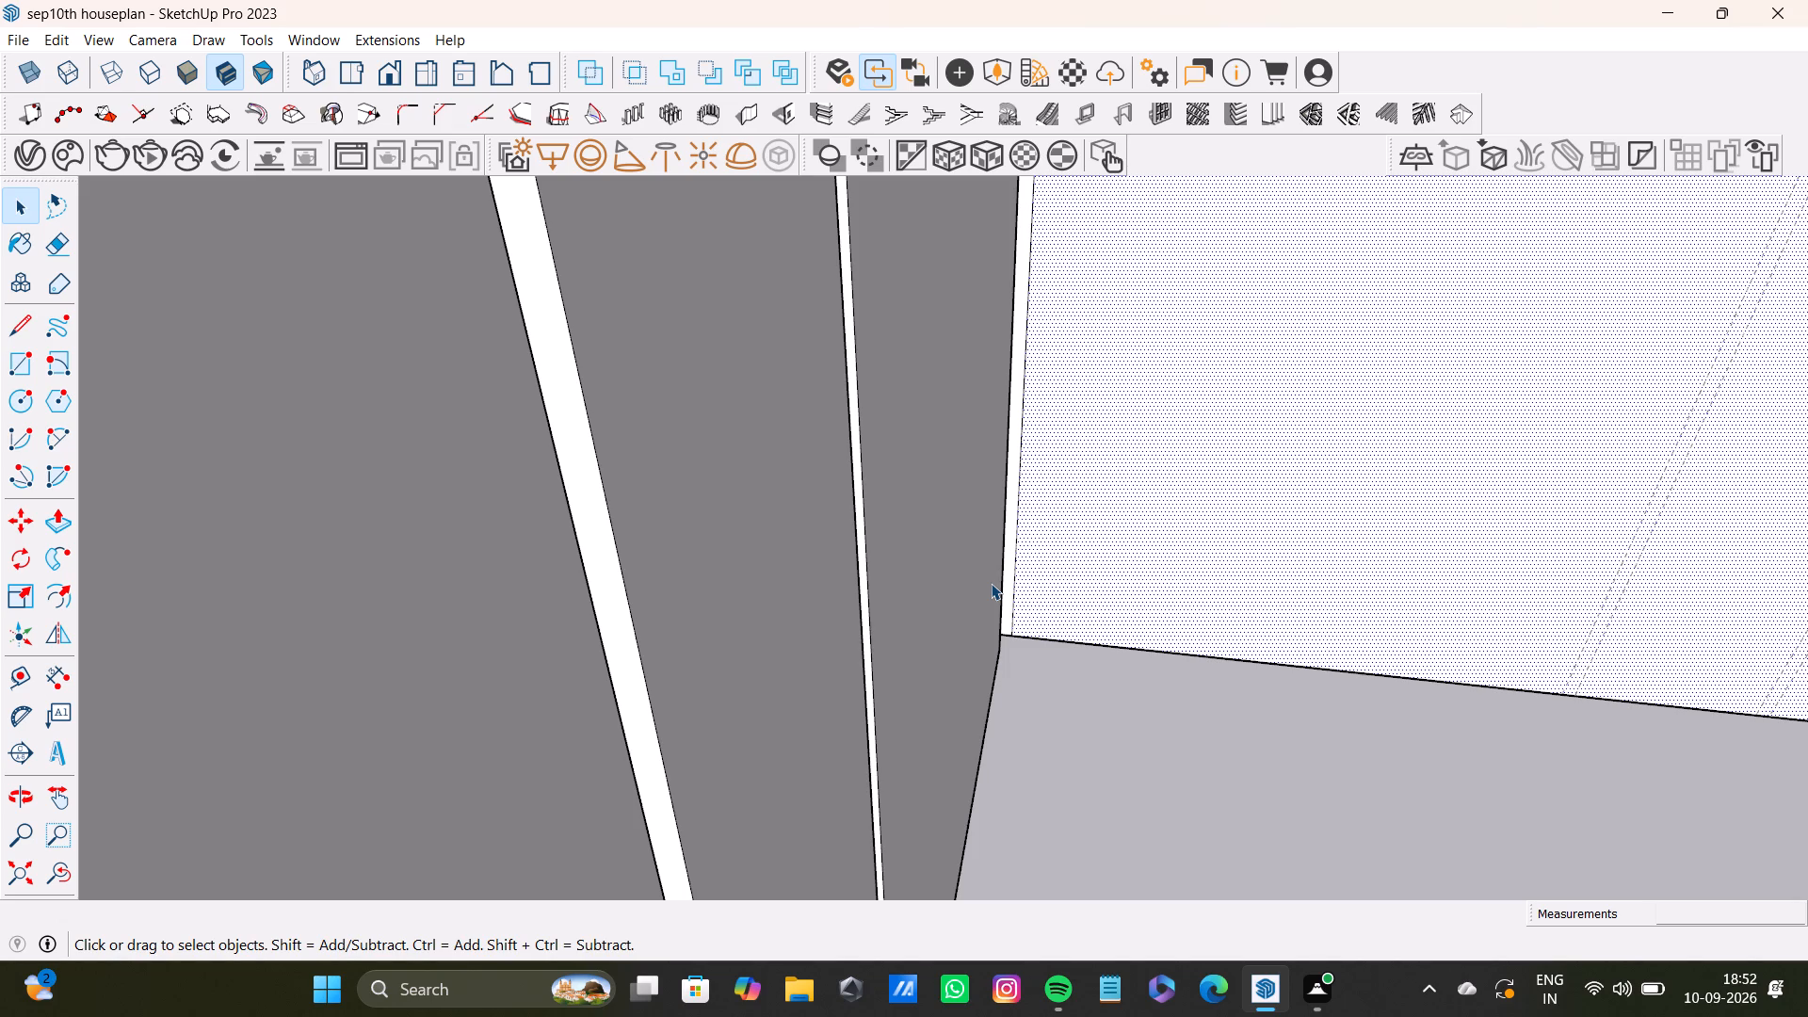
pyautogui.scroll(-3, 1053, 684)
pyautogui.keyDown('shift'); pyautogui.moveTo(1159, 539); pyautogui.dragTo(960, 780, button='middle'); pyautogui.keyUp('shift')
pyautogui.scroll(-8, 986, 621)
pyautogui.keyDown('shift'); pyautogui.moveTo(996, 464); pyautogui.dragTo(984, 764, button='middle'); pyautogui.keyUp('shift')
pyautogui.scroll(-5, 959, 555)
pyautogui.moveTo(1012, 450); pyautogui.dragTo(1008, 745, button='middle')
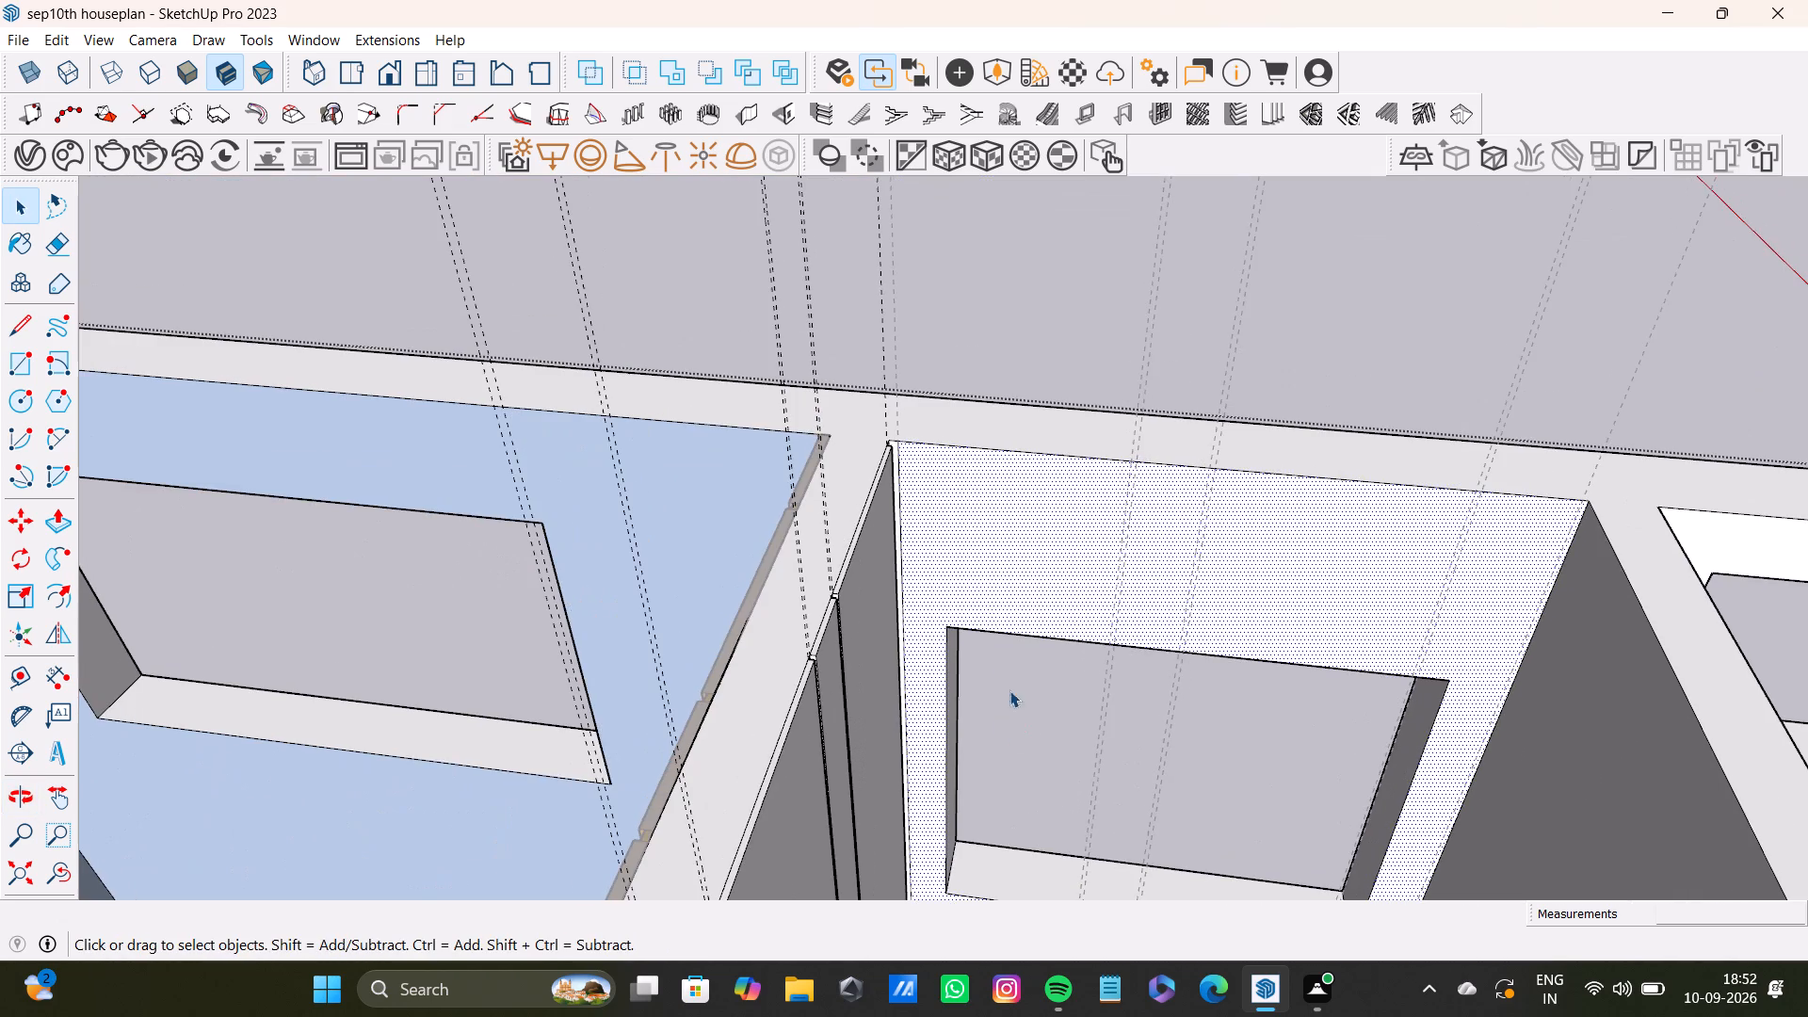
pyautogui.press('l')
pyautogui.scroll(9, 1100, 515)
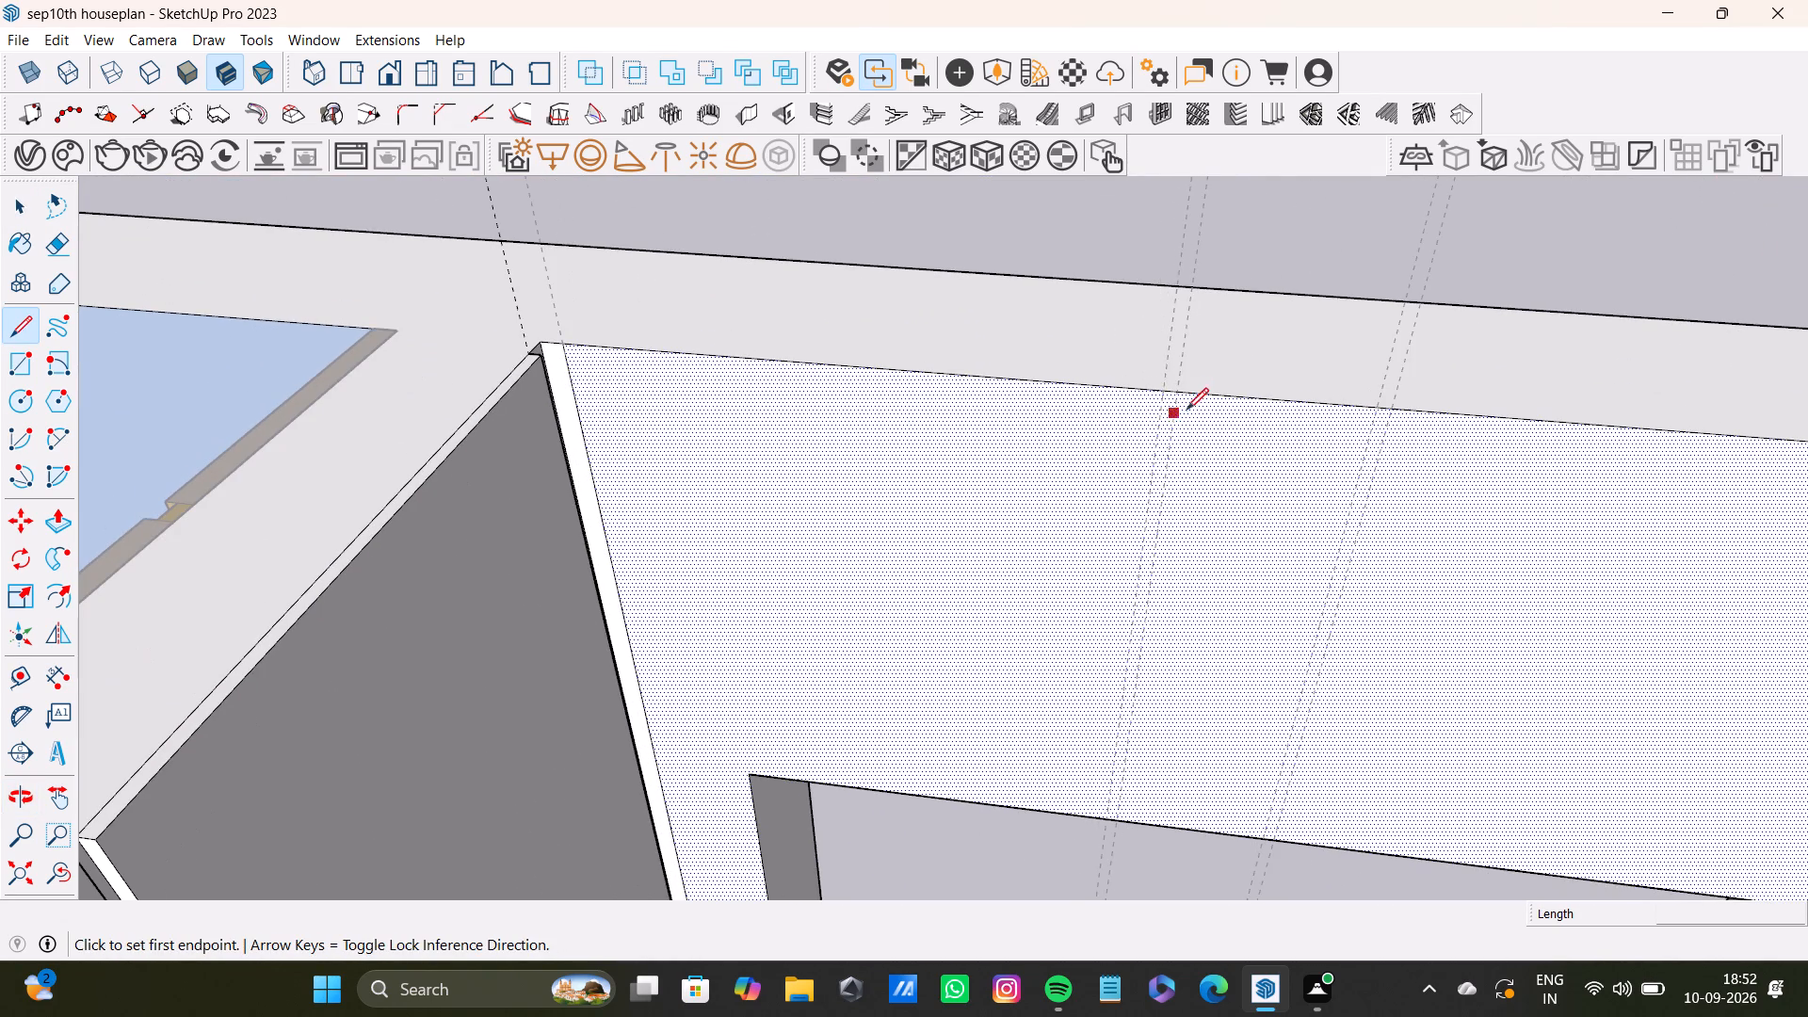
pyautogui.click(1162, 387)
pyautogui.click(1106, 817)
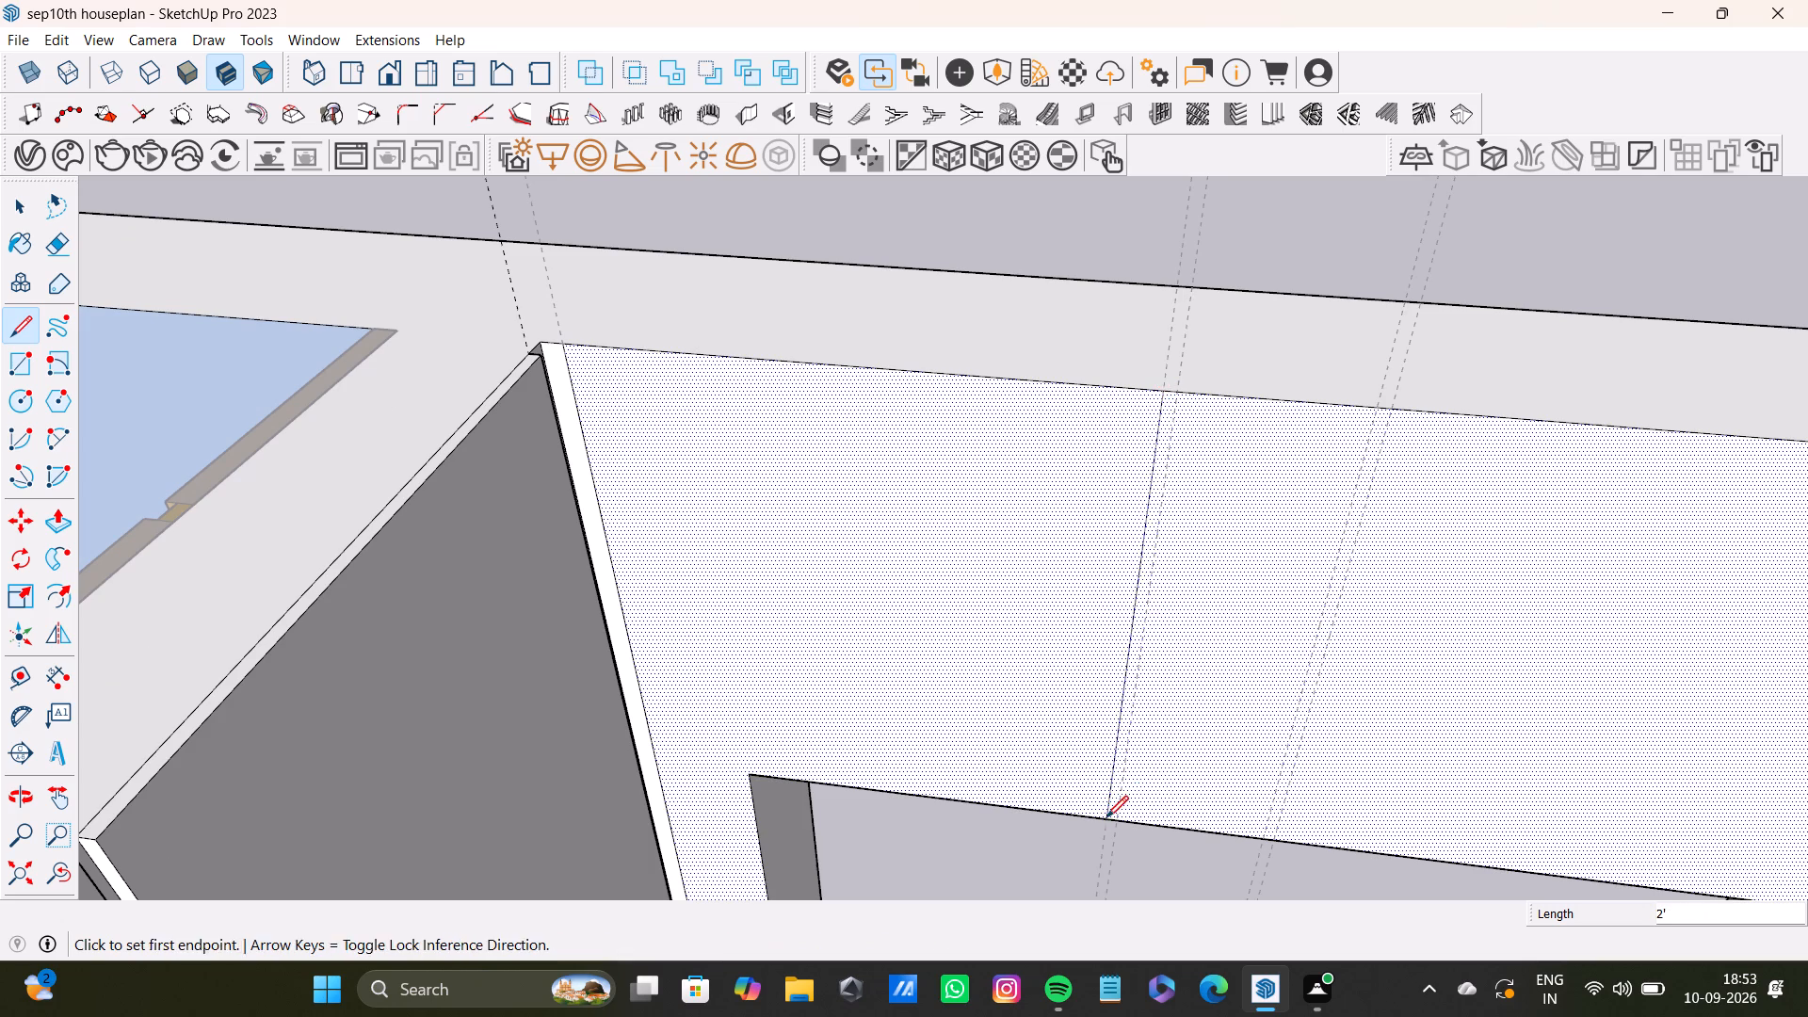
pyautogui.press('space')
# Draw a 2' line down the first groove's far guide, from the wall's top edge to the window's top edge.
pyautogui.press('l')
pyautogui.scroll(3, 1165, 428)
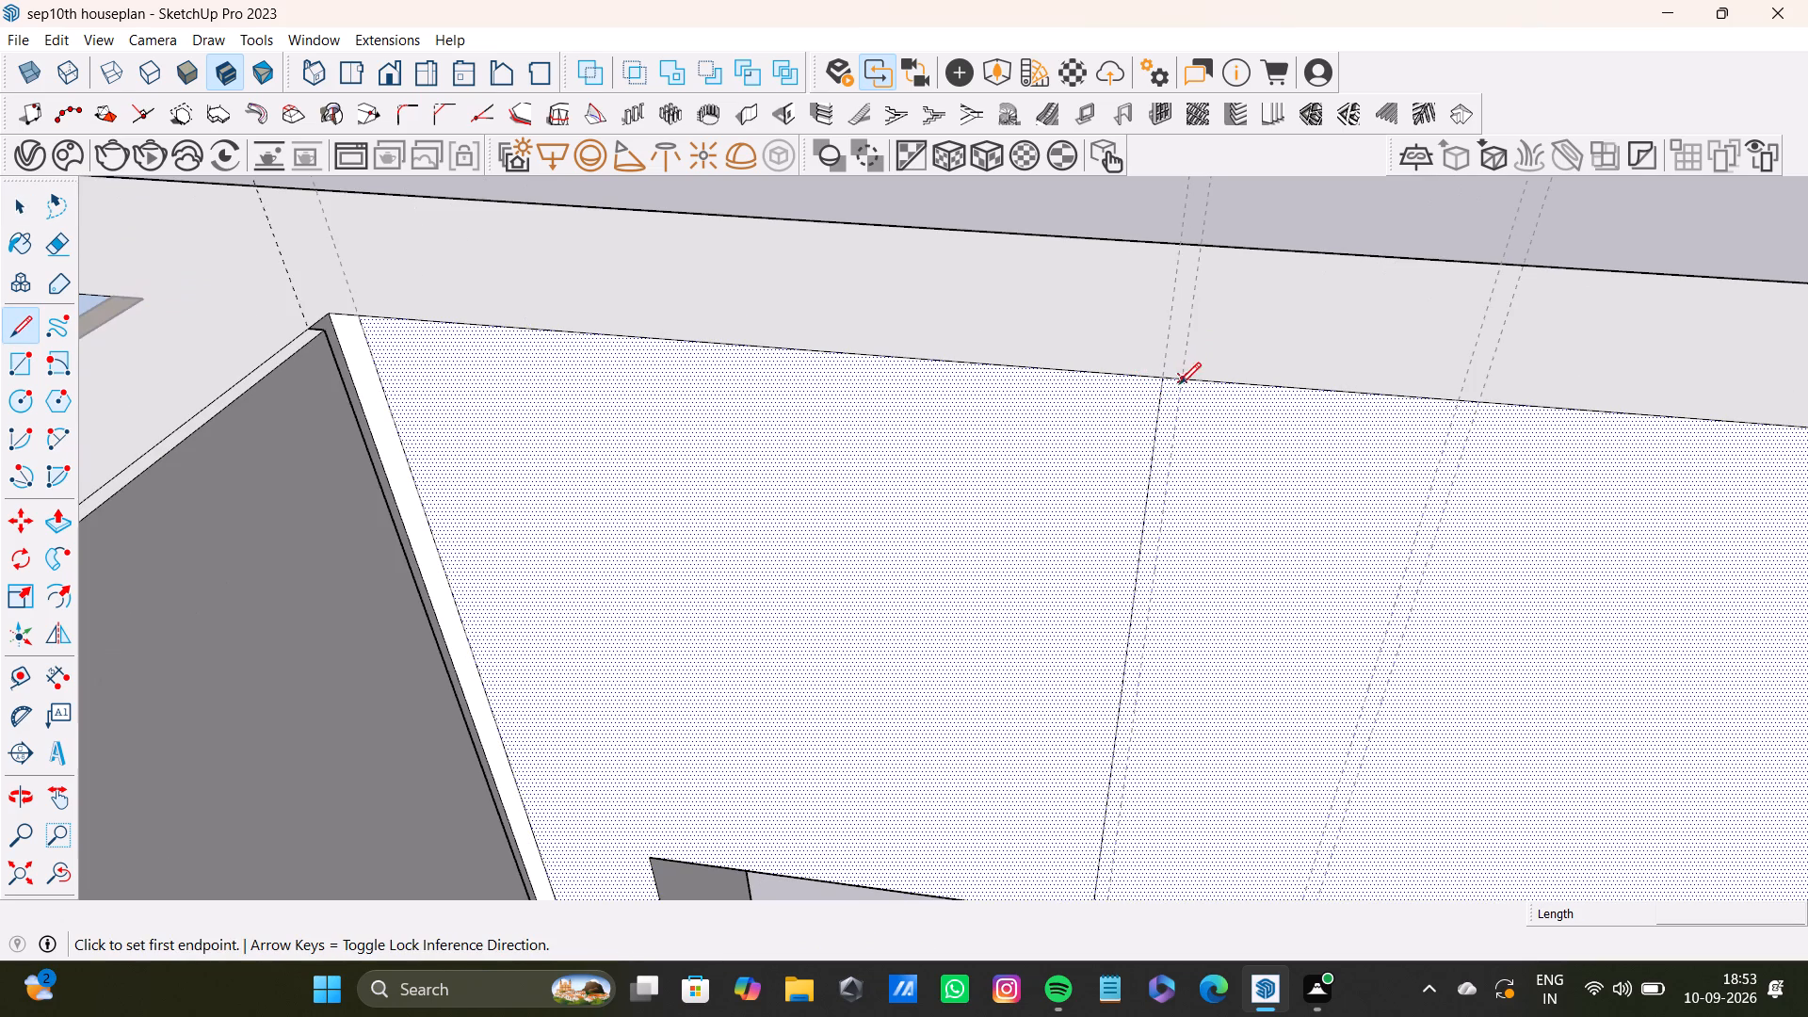
pyautogui.click(1182, 380)
pyautogui.scroll(-2, 1141, 825)
pyautogui.keyDown('shift'); pyautogui.moveTo(1141, 825); pyautogui.dragTo(1141, 671, button='middle'); pyautogui.keyUp('shift')
pyautogui.scroll(3, 1101, 755)
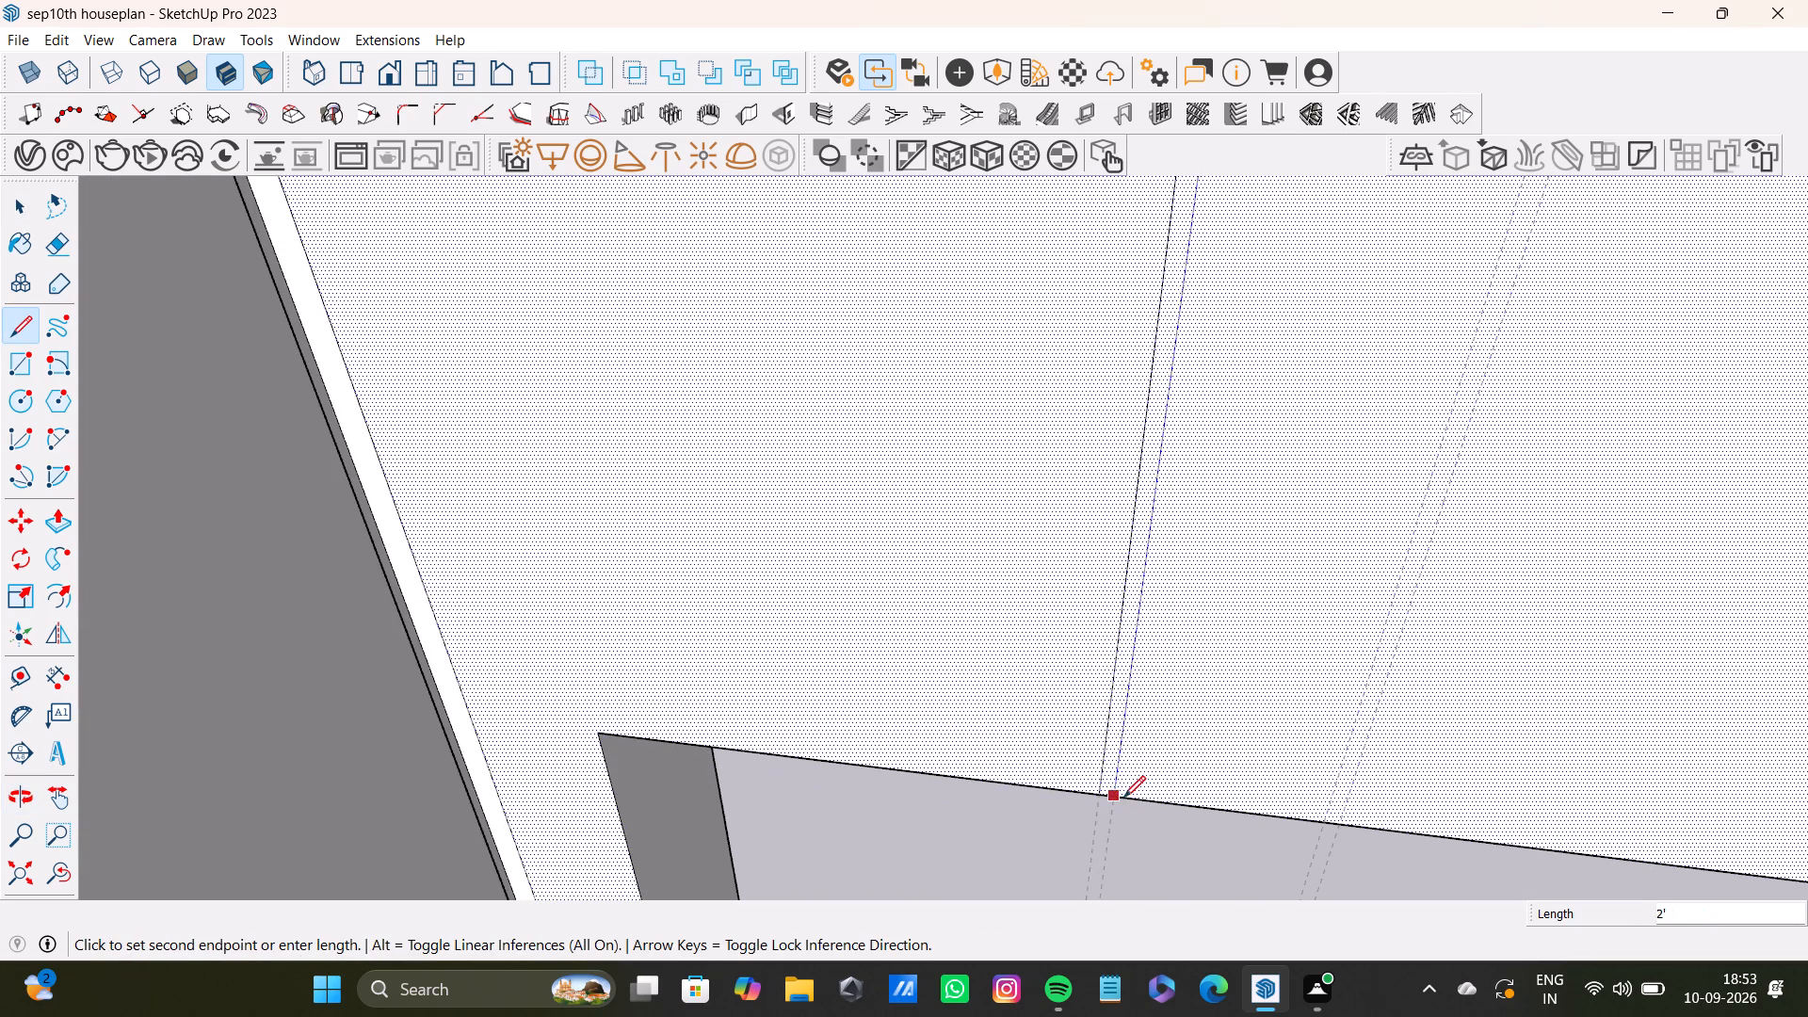
pyautogui.click(1122, 798)
# Draw a line down the second groove's near guide, from the wall's top edge to the window's top edge.
pyautogui.scroll(-8, 1108, 795)
pyautogui.keyDown('shift'); pyautogui.moveTo(1153, 695); pyautogui.dragTo(1063, 715, button='middle'); pyautogui.keyUp('shift')
pyautogui.scroll(11, 1197, 621)
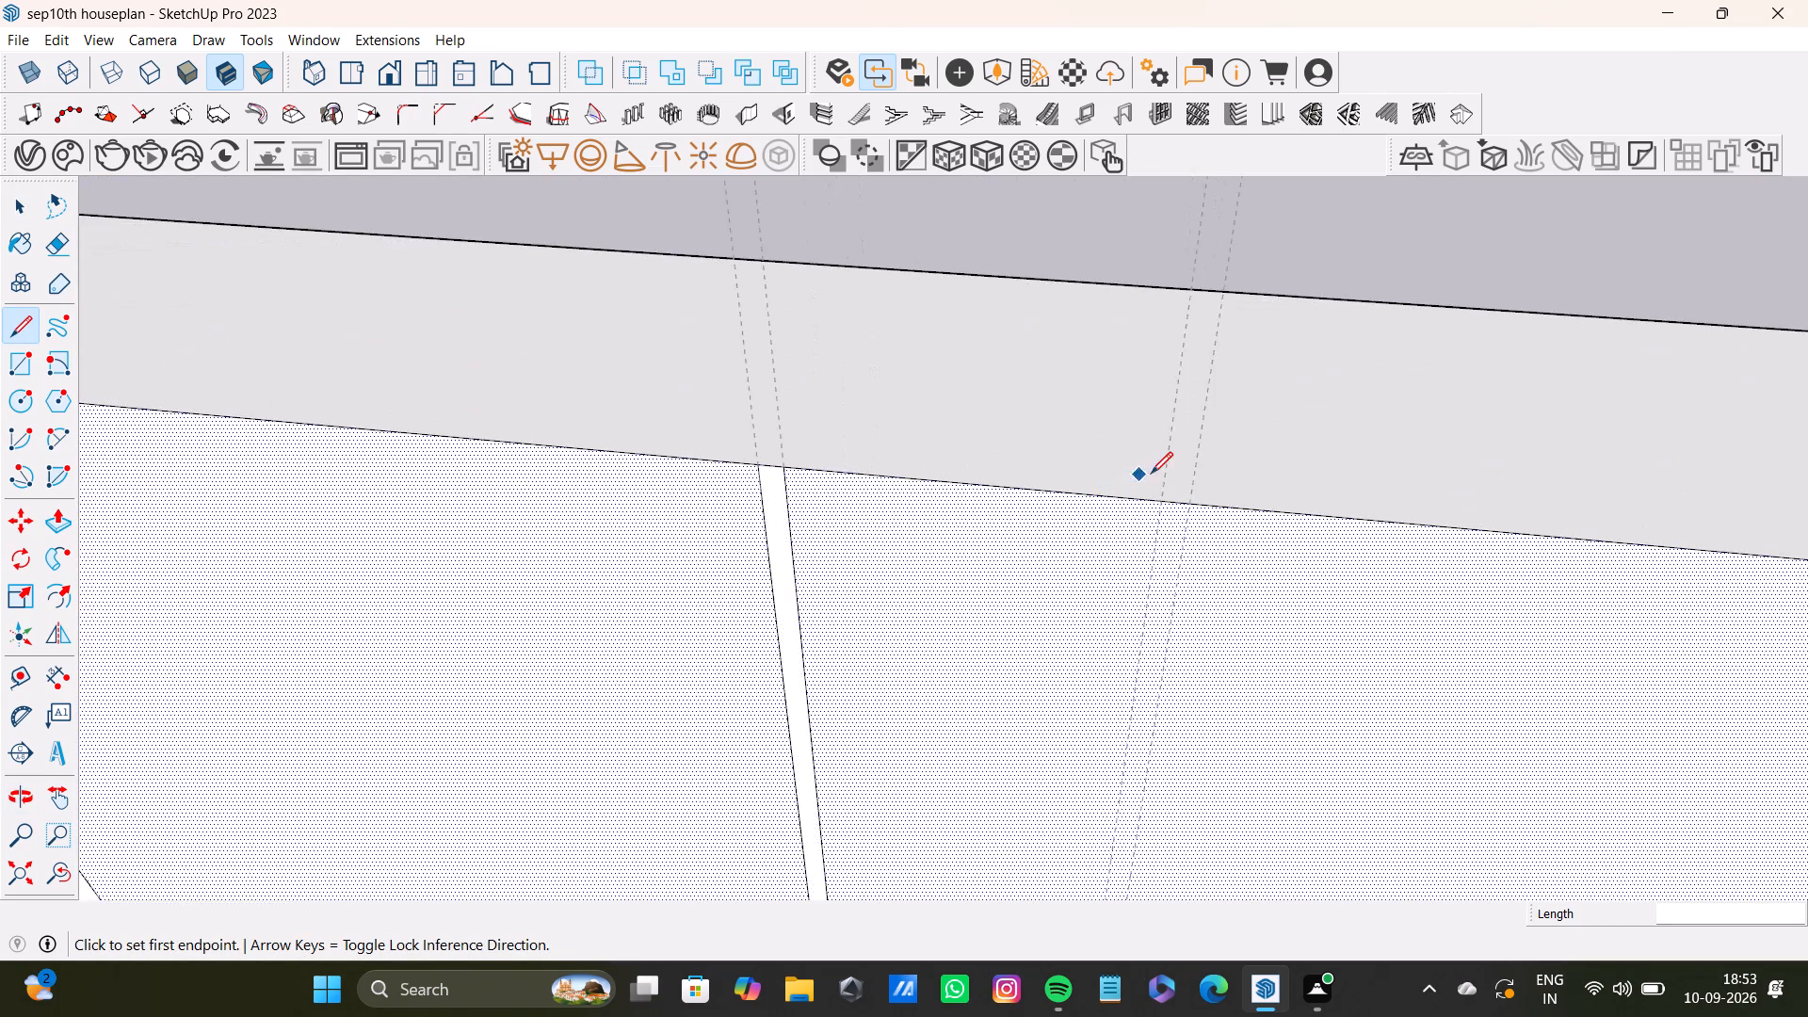
pyautogui.click(1159, 501)
pyautogui.scroll(-3, 1138, 684)
pyautogui.keyDown('shift'); pyautogui.moveTo(1119, 750); pyautogui.dragTo(1161, 431, button='middle'); pyautogui.keyUp('shift')
pyautogui.scroll(3, 1130, 717)
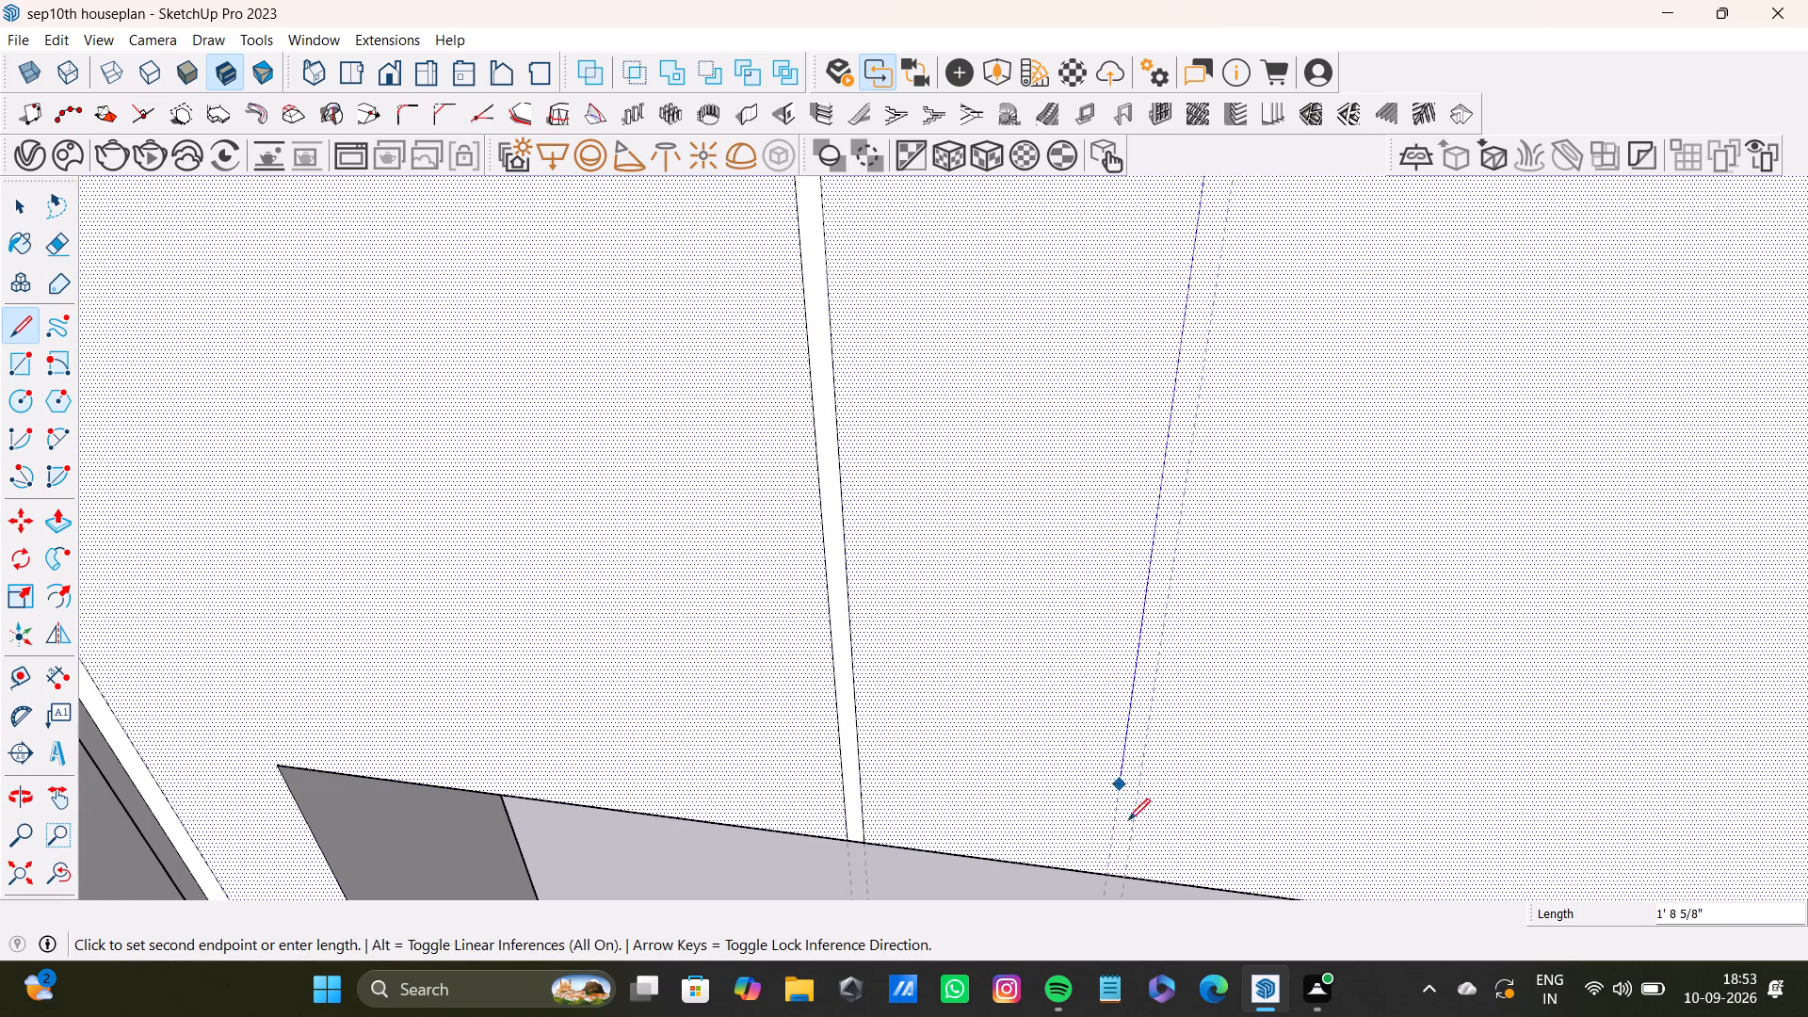
pyautogui.click(1111, 871)
# Draw a 2' line down the second groove's far guide, from the wall's top edge to the window's top edge.
pyautogui.scroll(-4, 1147, 768)
pyautogui.scroll(2, 1205, 320)
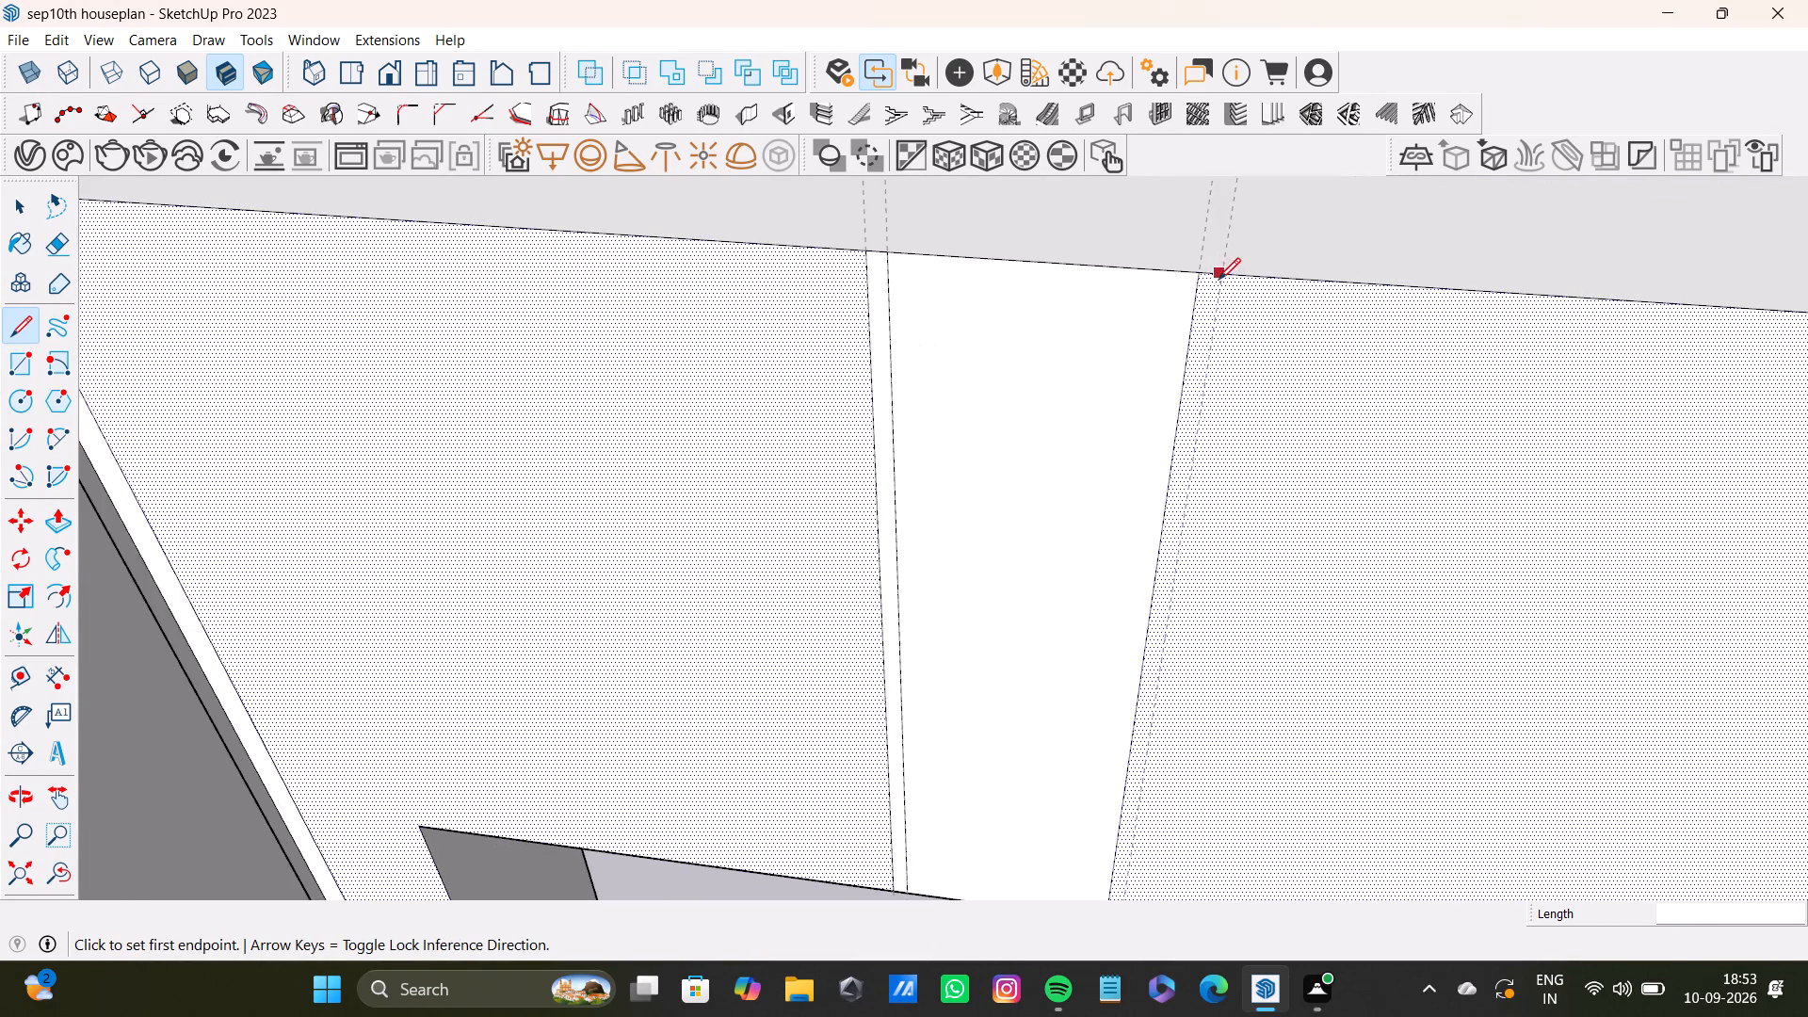
pyautogui.click(1219, 280)
pyautogui.scroll(-2, 1183, 791)
pyautogui.moveTo(1181, 813); pyautogui.dragTo(1167, 666, button='middle')
pyautogui.scroll(2, 1137, 724)
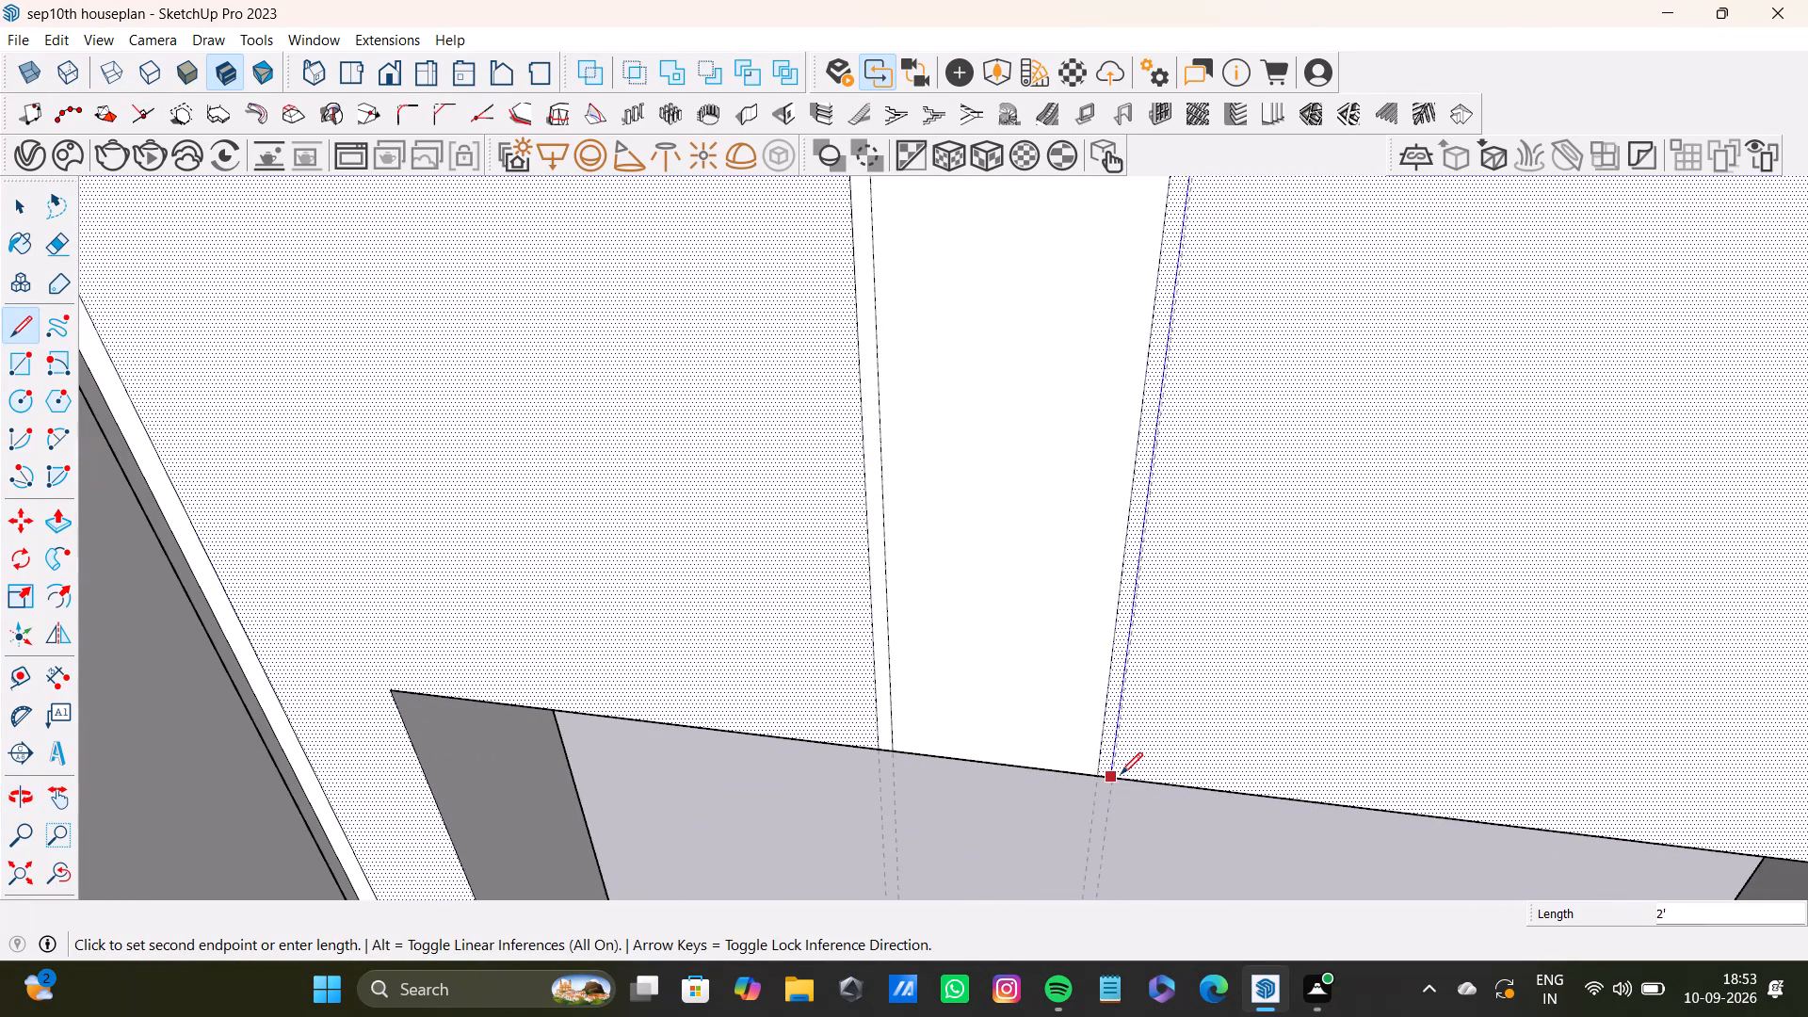
pyautogui.scroll(7, 1091, 774)
pyautogui.click(1123, 785)
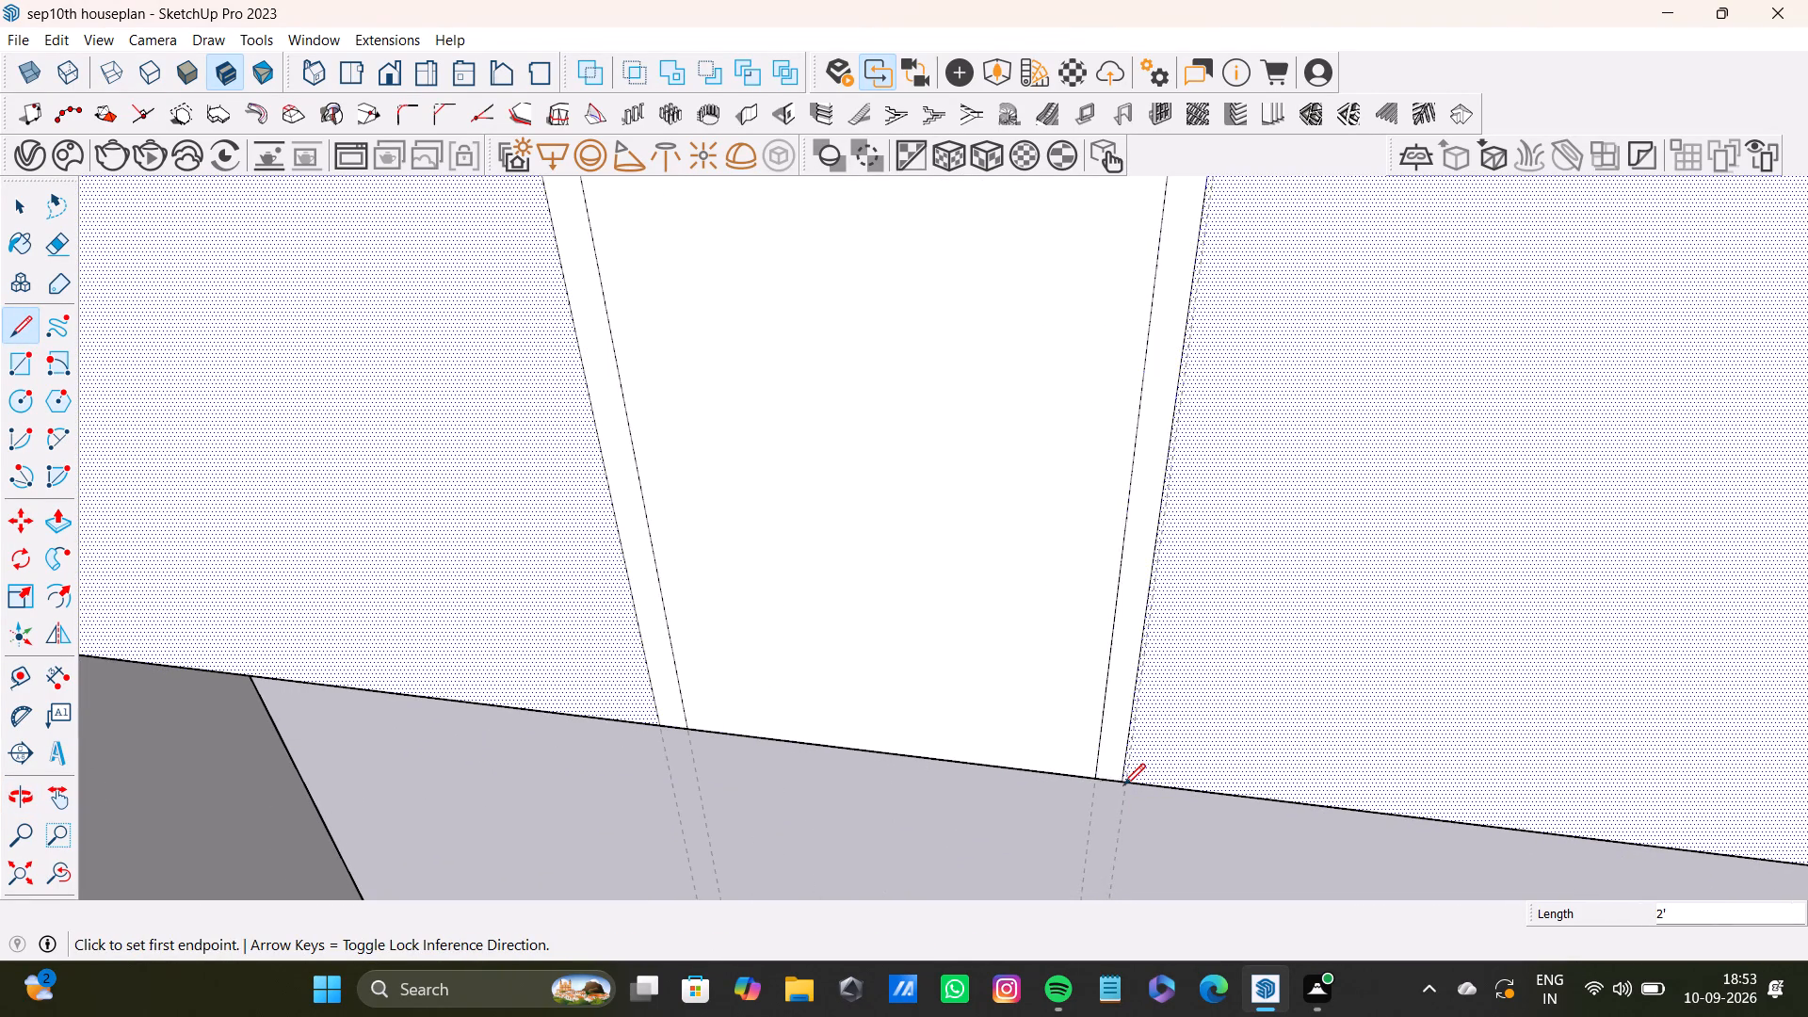
# Draw a line down the third groove's near guide, from the wall's top edge to the window's top edge.
pyautogui.scroll(-9, 1123, 783)
pyautogui.keyDown('shift'); pyautogui.scroll(1, 1128, 649); pyautogui.keyUp('shift')
pyautogui.keyDown('shift'); pyautogui.moveTo(1128, 649); pyautogui.dragTo(957, 720, button='middle'); pyautogui.keyUp('shift')
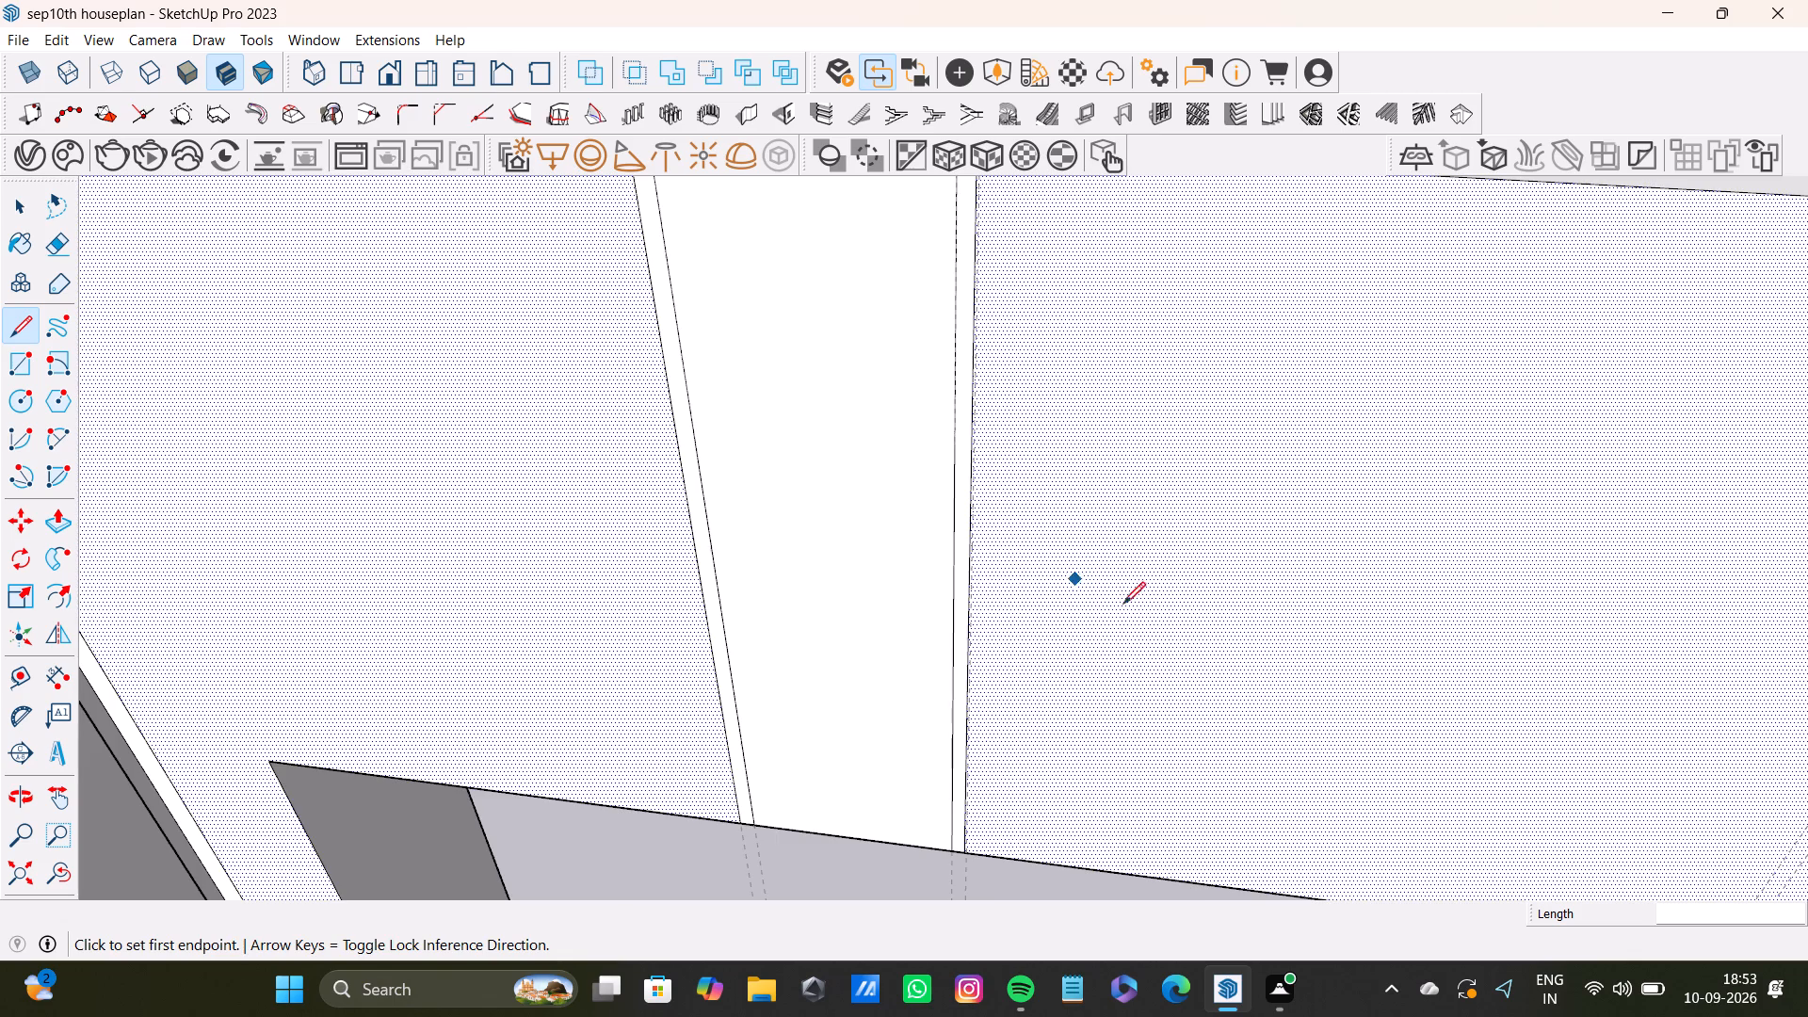
pyautogui.scroll(-7, 1124, 604)
pyautogui.keyDown('shift'); pyautogui.moveTo(1165, 534); pyautogui.dragTo(847, 583, button='middle'); pyautogui.keyUp('shift')
pyautogui.scroll(7, 1396, 500)
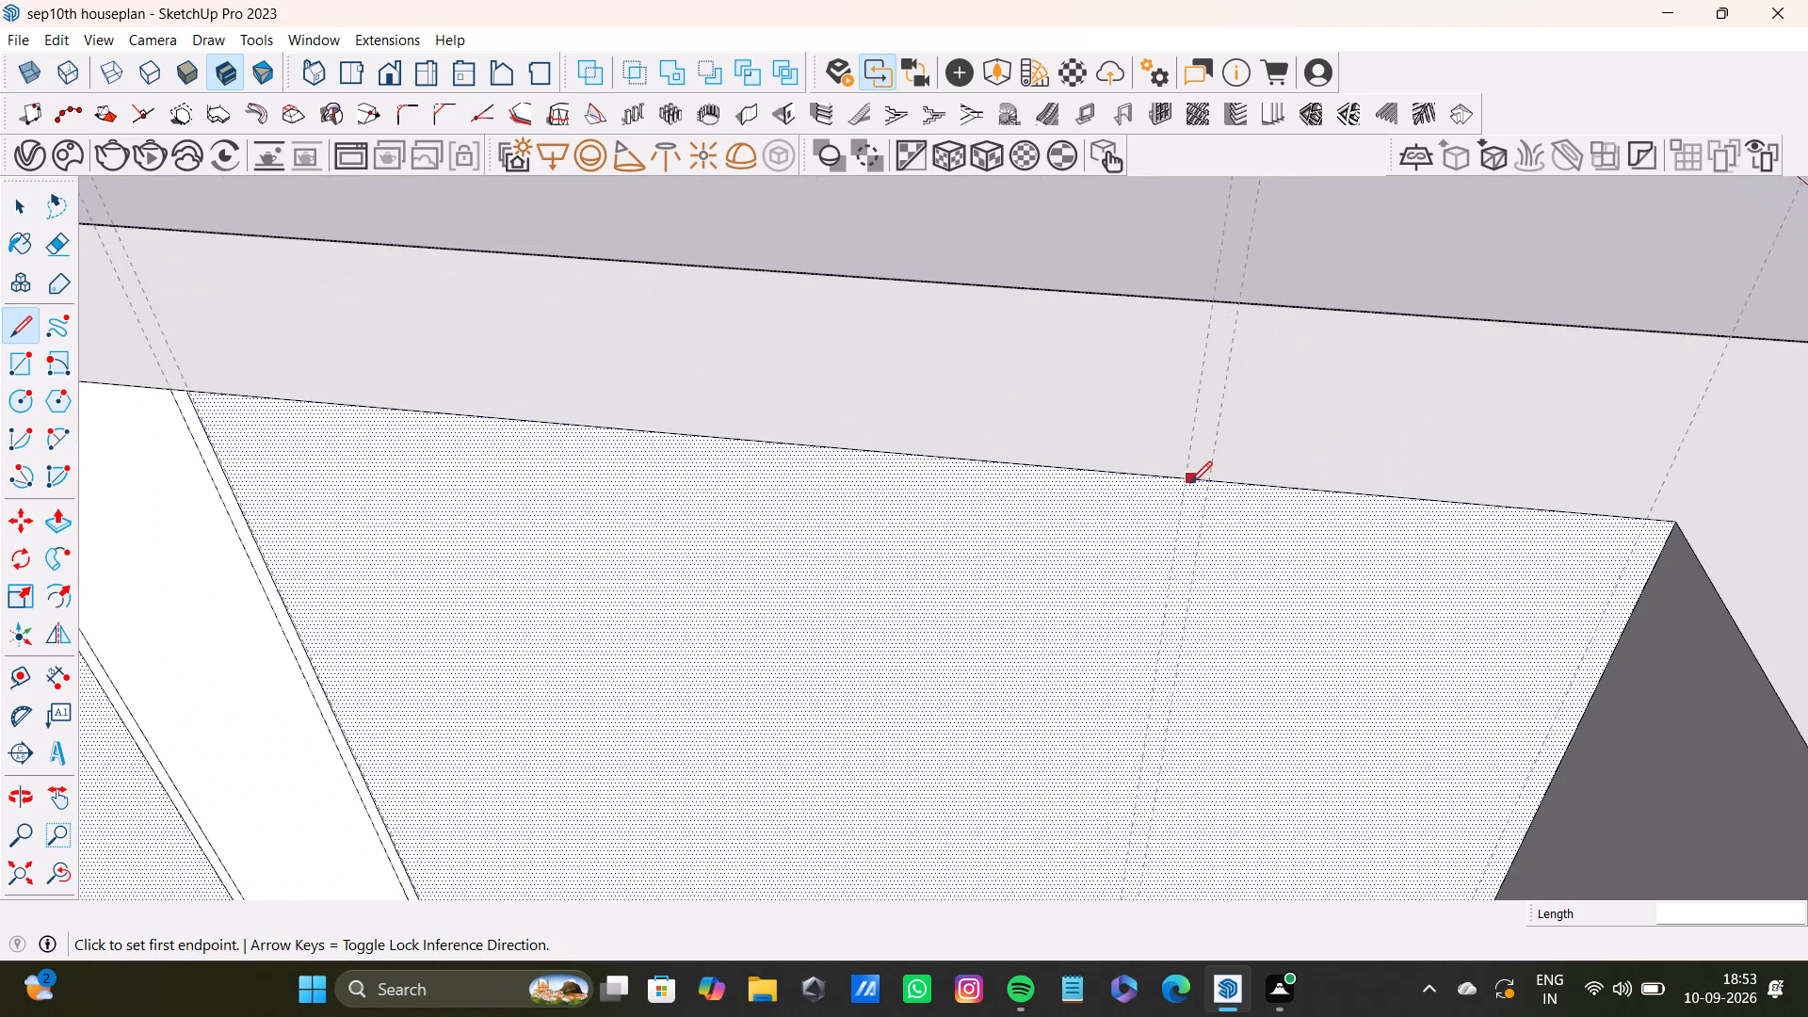
pyautogui.click(1186, 479)
pyautogui.scroll(-3, 1158, 631)
pyautogui.keyDown('shift'); pyautogui.moveTo(1158, 651); pyautogui.dragTo(1184, 443, button='middle'); pyautogui.keyUp('shift')
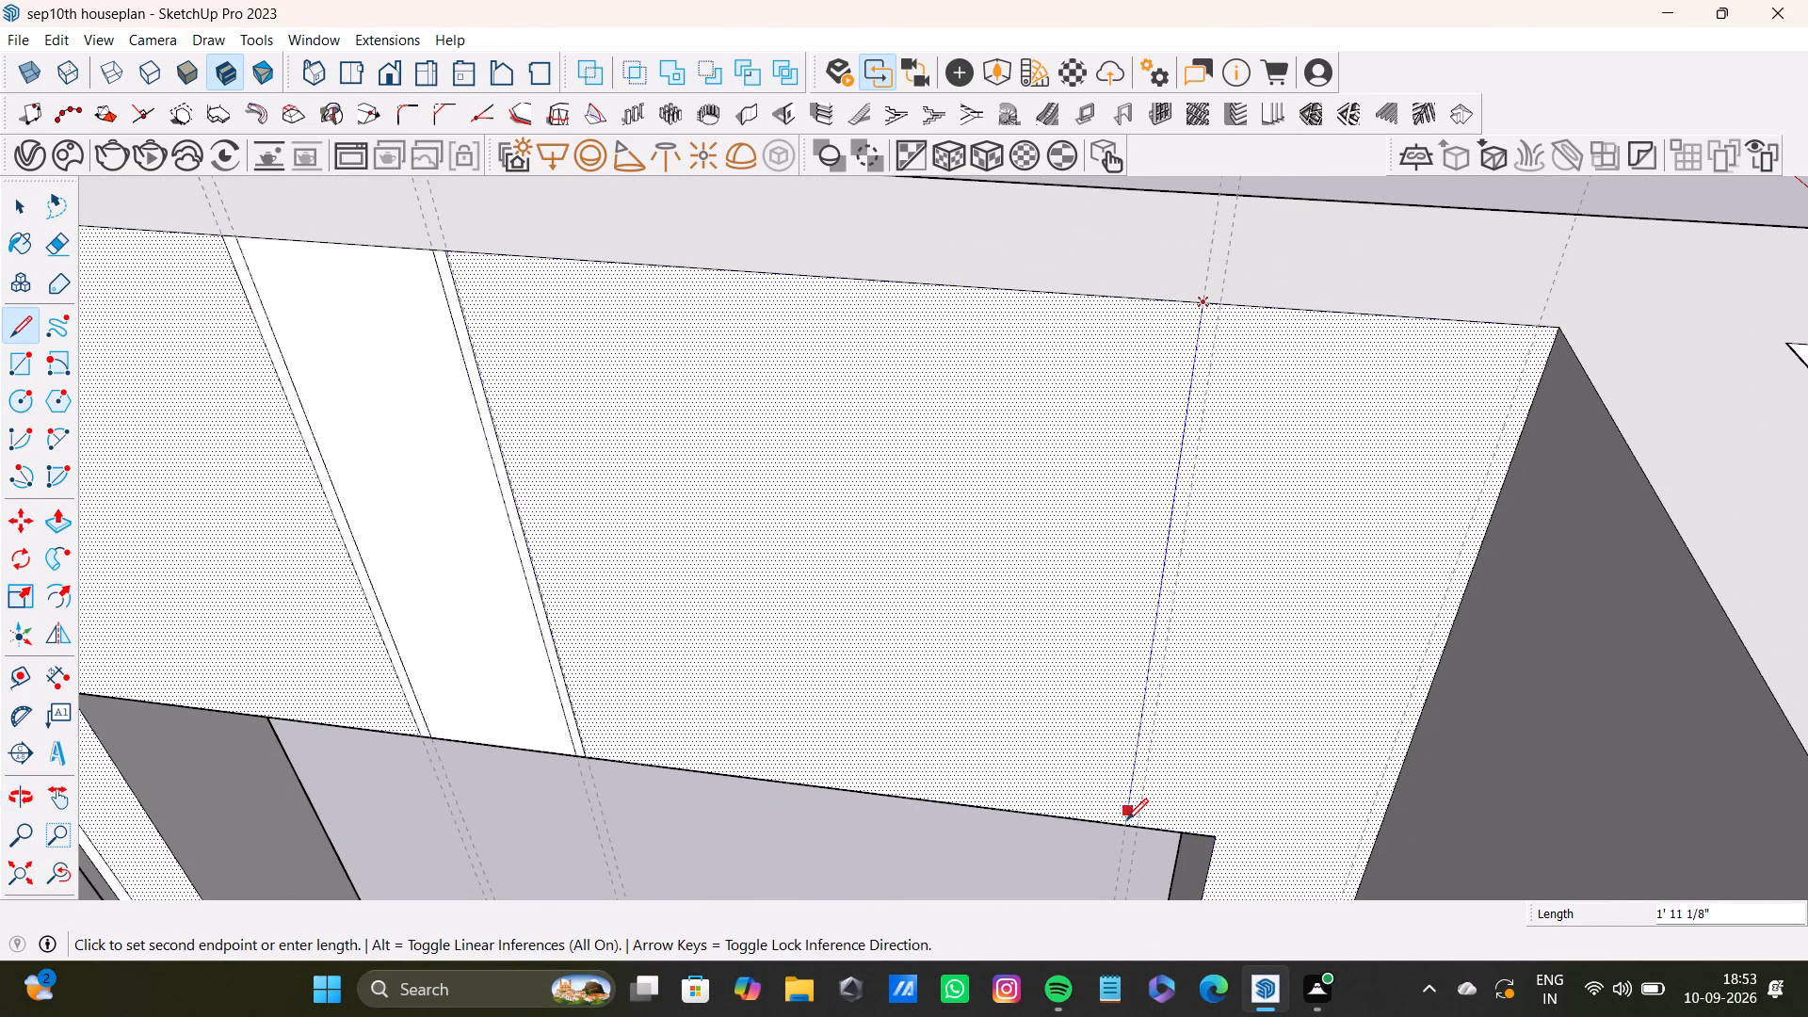
pyautogui.click(1126, 824)
pyautogui.press('space')
# Draw a 2' line down the third groove's far guide, from the wall's top edge to the window's top edge.
pyautogui.press('l')
pyautogui.scroll(2, 1232, 293)
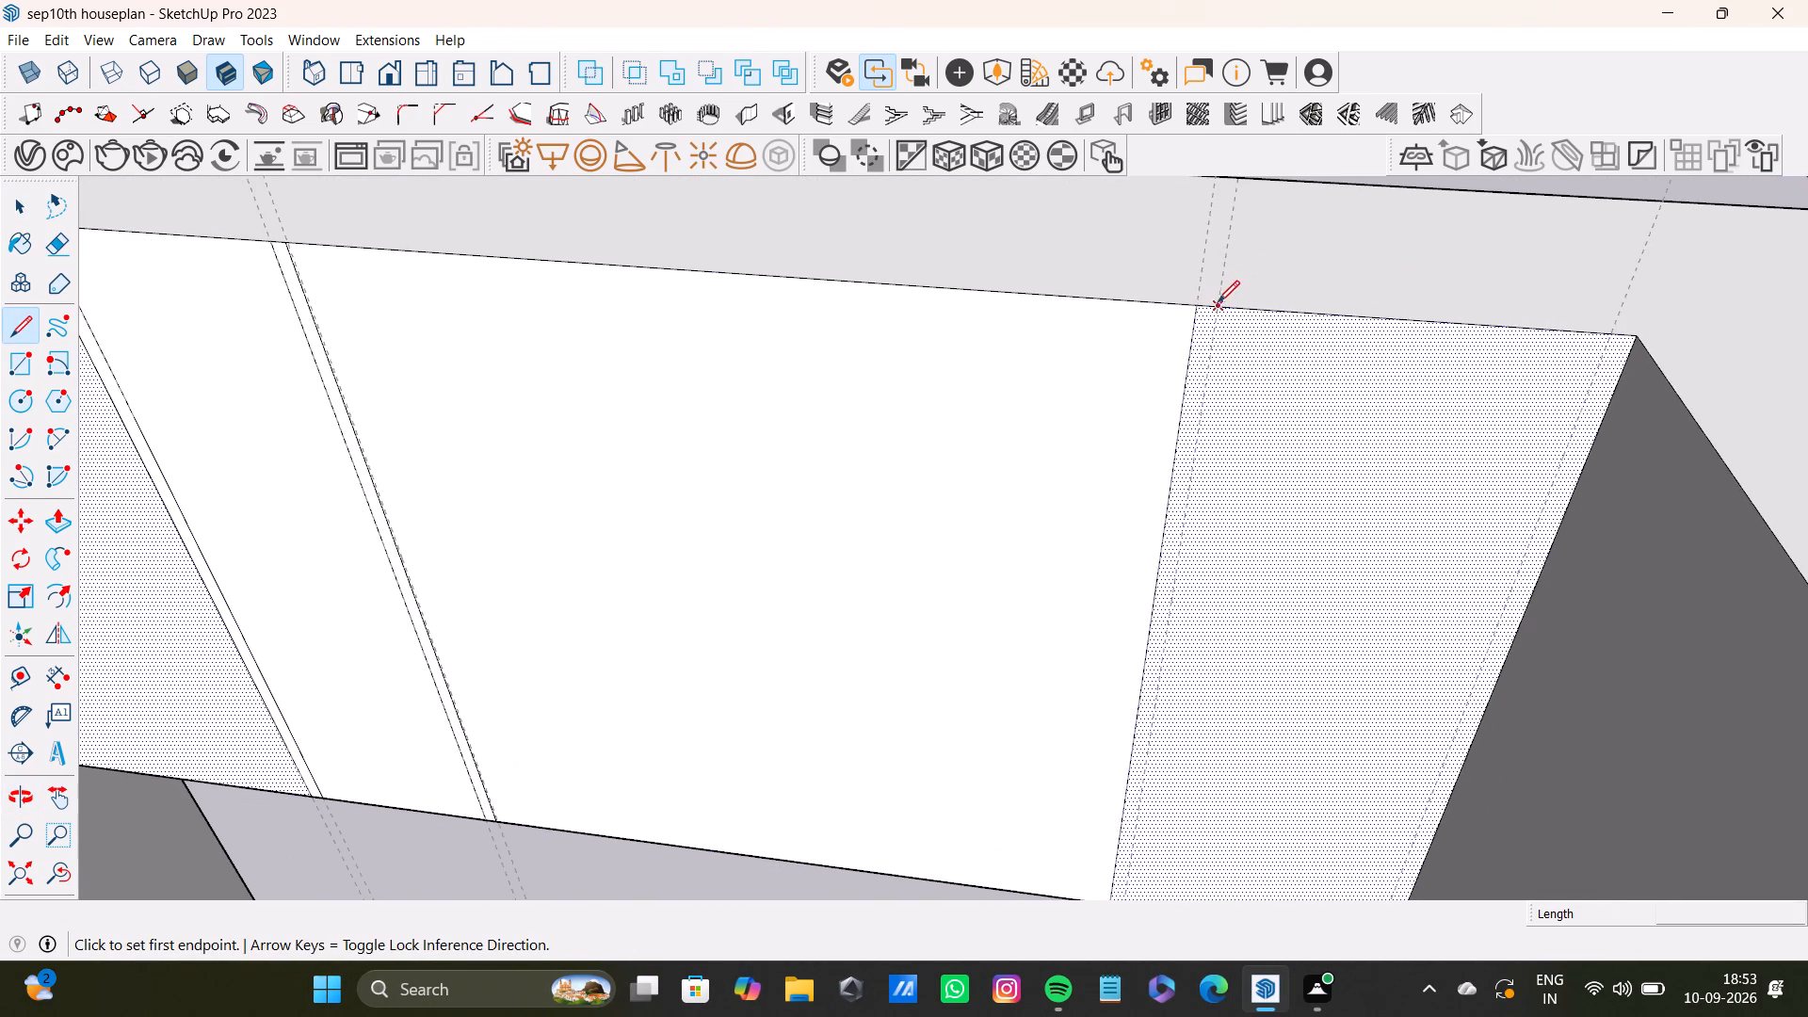
pyautogui.click(1218, 305)
pyautogui.scroll(-2, 1144, 659)
pyautogui.keyDown('shift'); pyautogui.moveTo(1151, 686); pyautogui.dragTo(1154, 458, button='middle'); pyautogui.keyUp('shift')
pyautogui.scroll(2, 1162, 603)
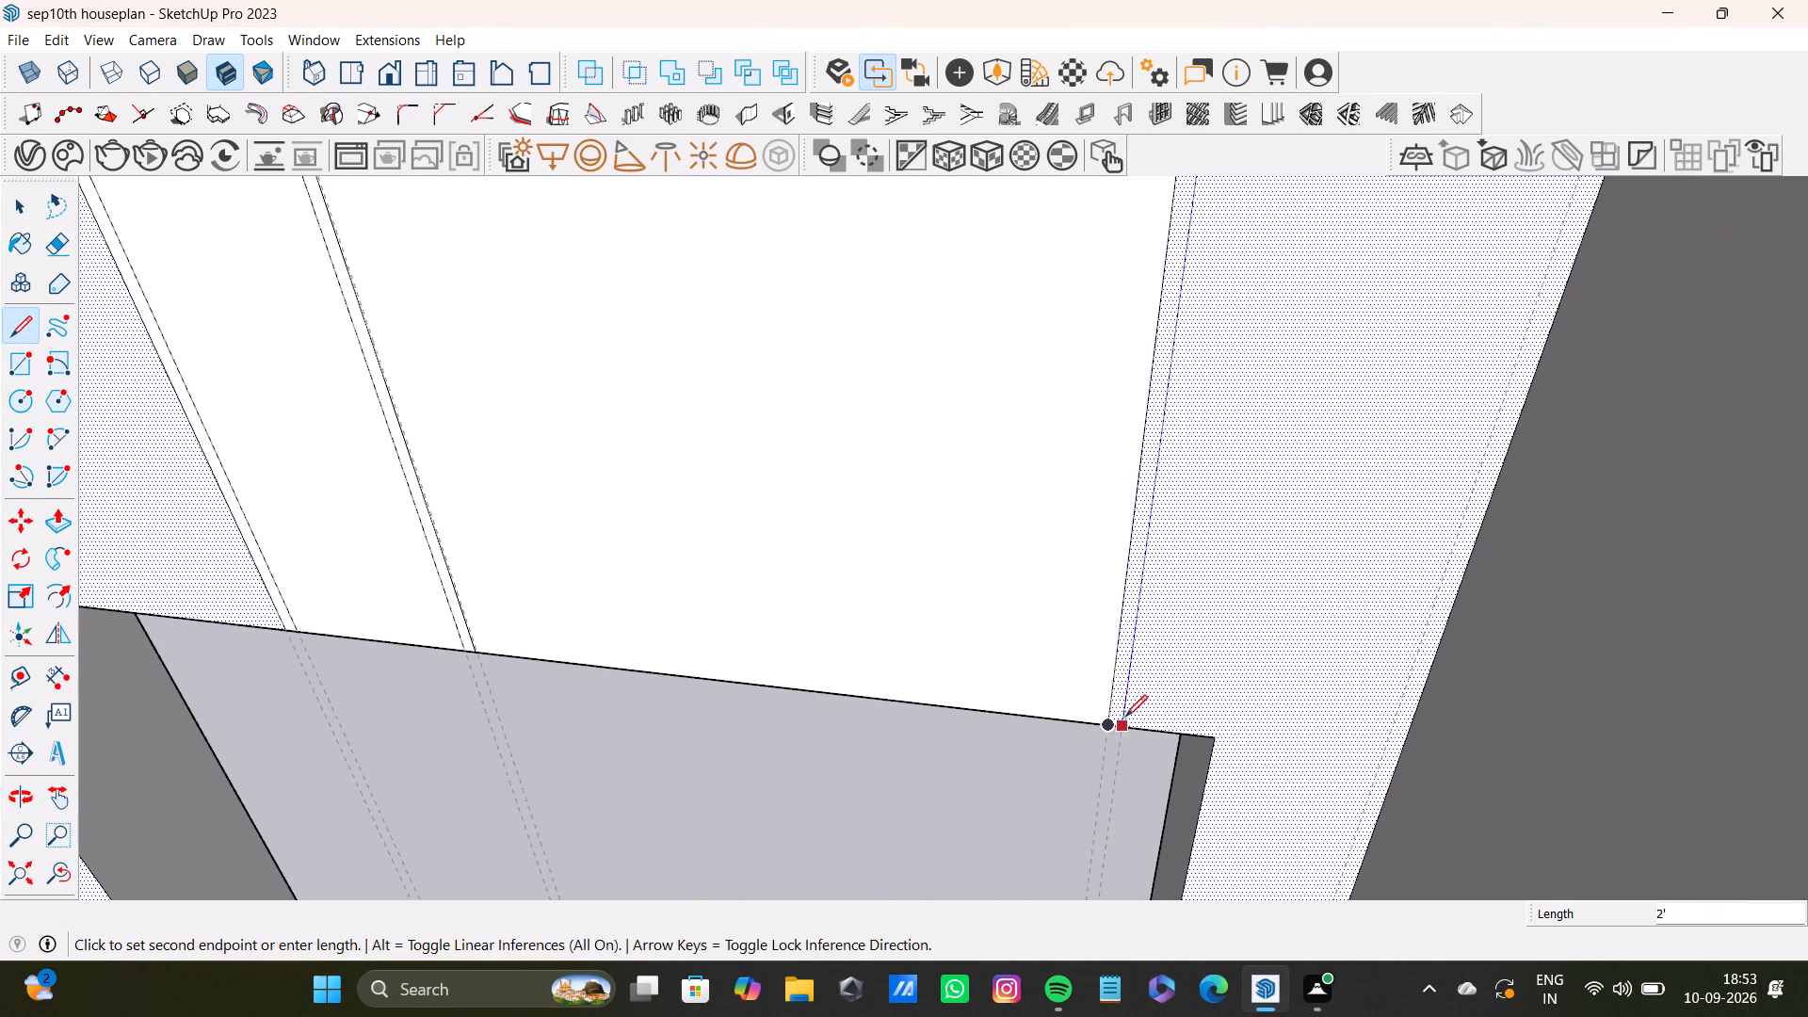
pyautogui.click(1125, 727)
pyautogui.scroll(-5, 1134, 702)
pyautogui.press('space')
# Draw a full-height line down the last guide beside the corner, from the wall's top edge to the floor.
pyautogui.press('l')
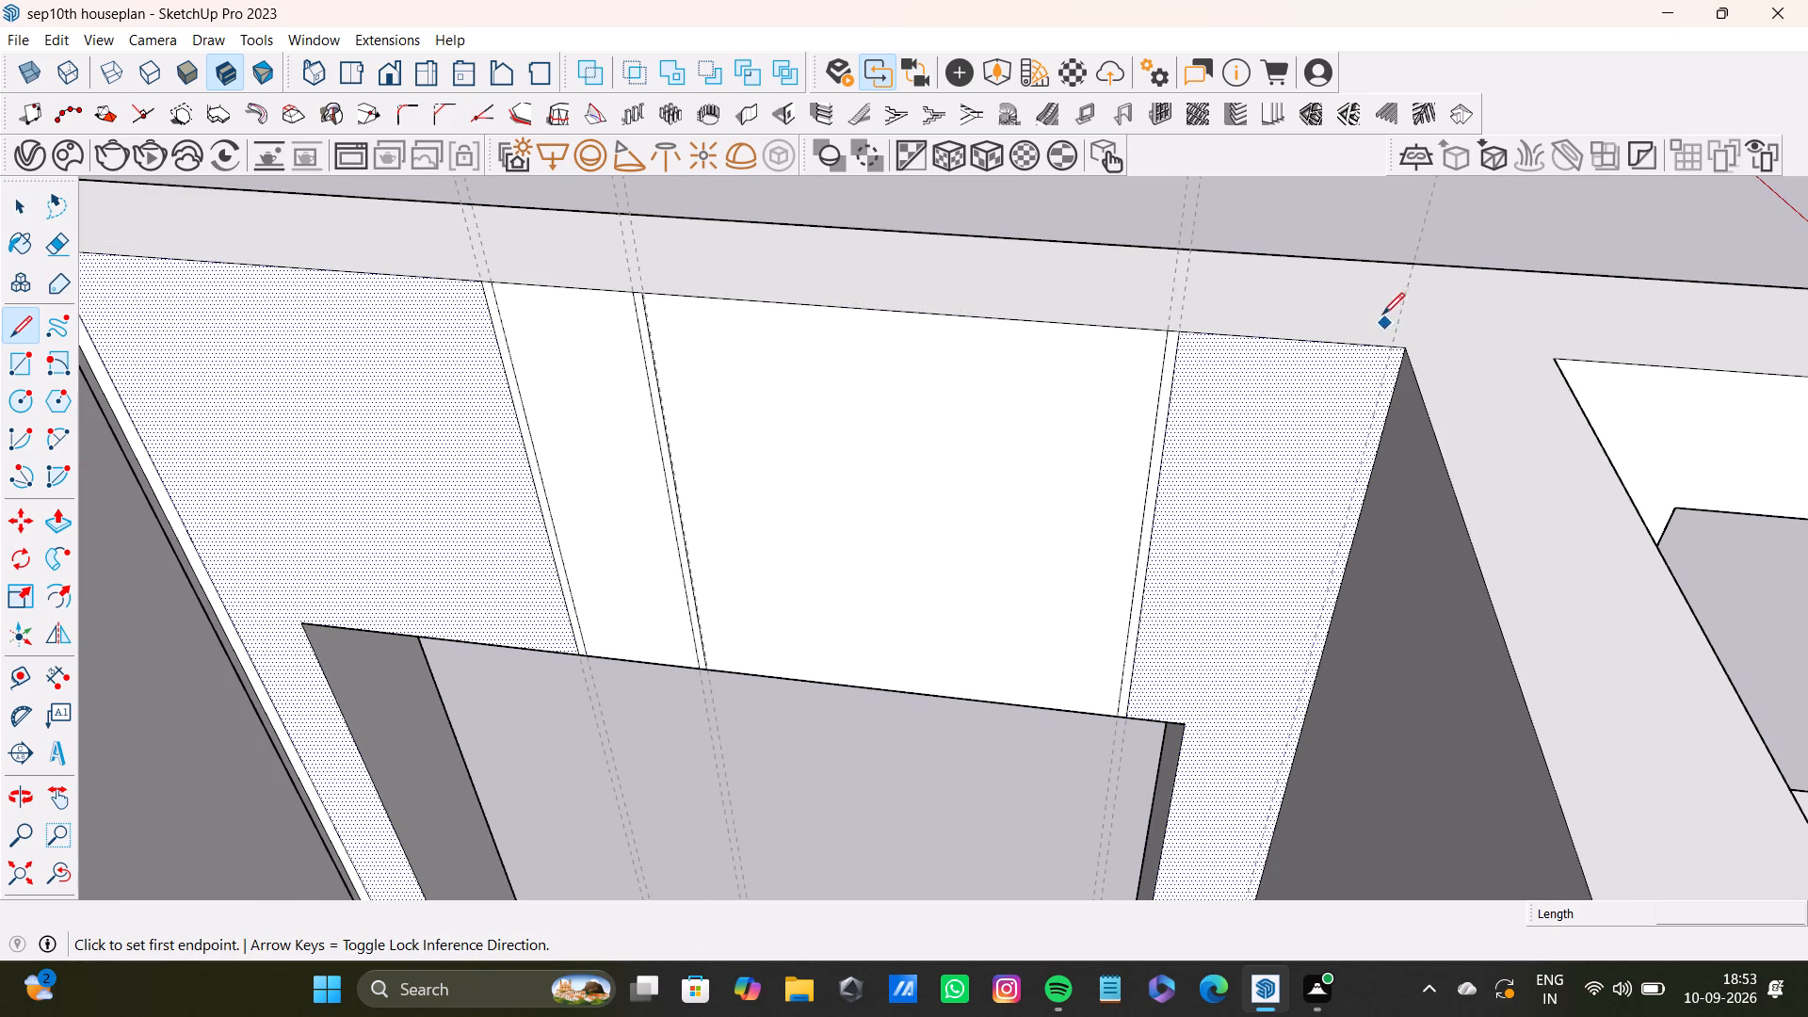
pyautogui.click(1391, 351)
pyautogui.scroll(-3, 1336, 605)
pyautogui.keyDown('shift'); pyautogui.moveTo(1317, 666); pyautogui.dragTo(1325, 365, button='middle'); pyautogui.keyUp('shift')
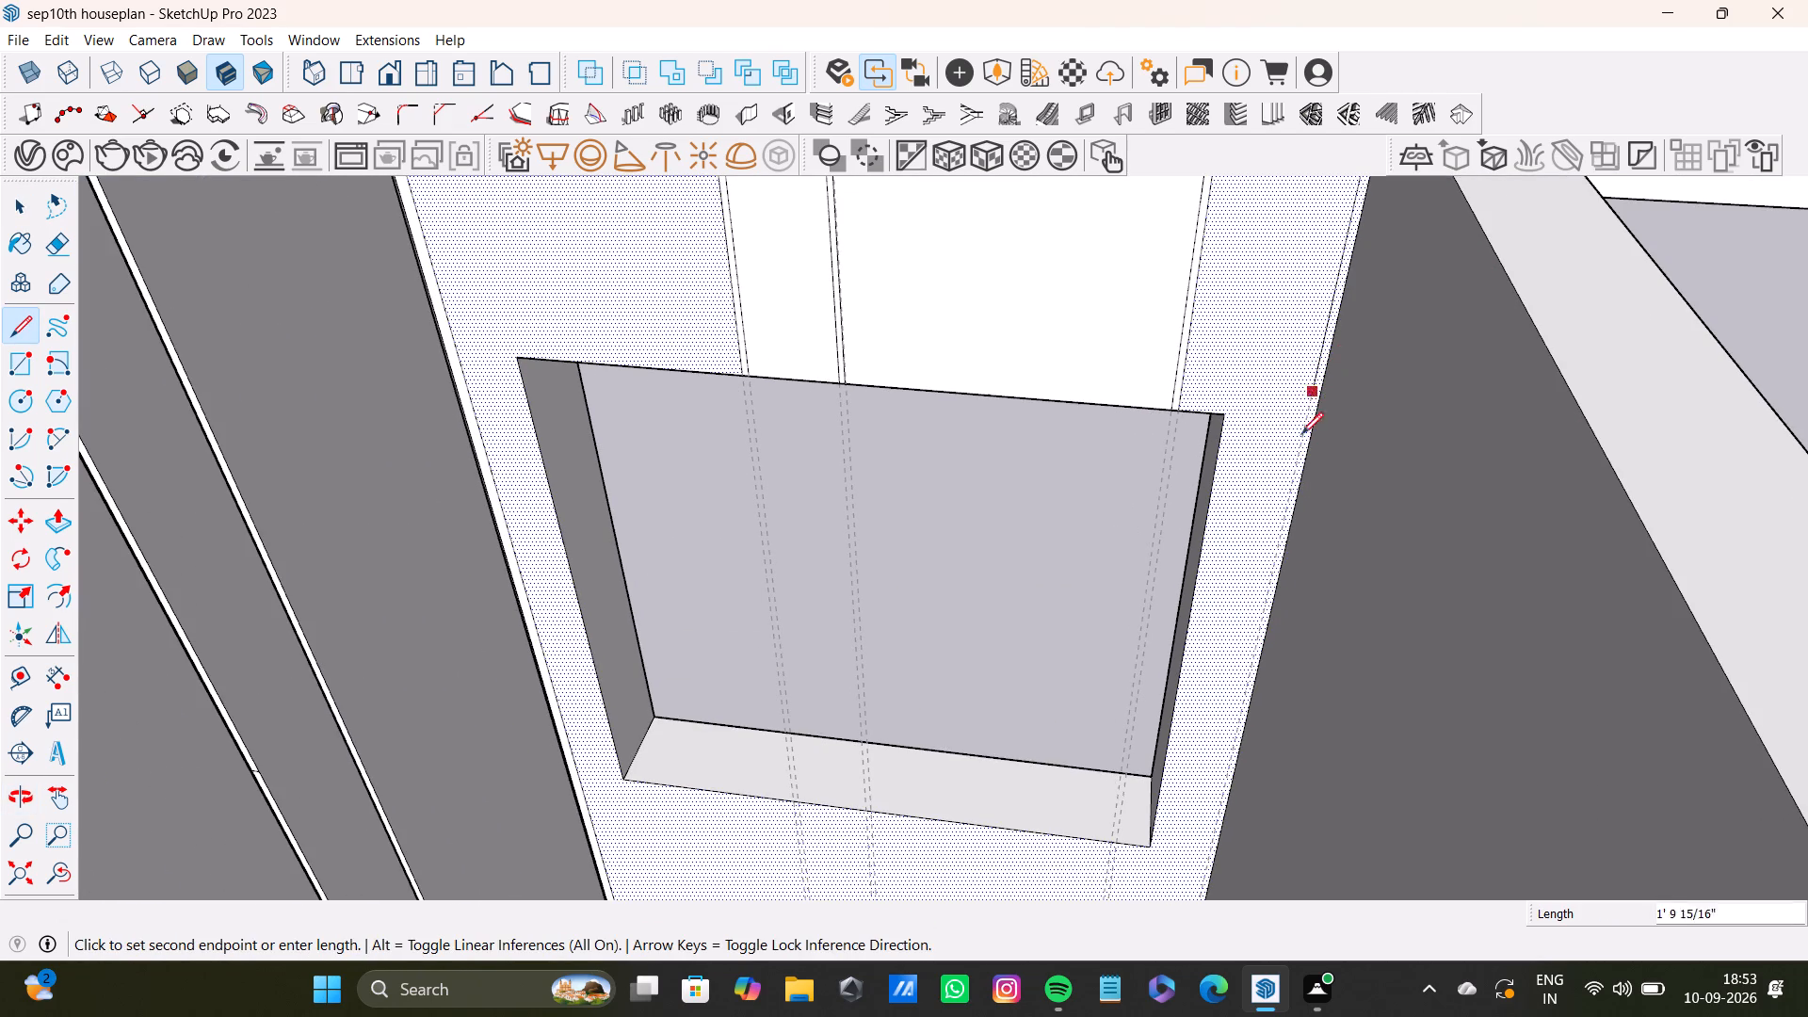
pyautogui.moveTo(1252, 666); pyautogui.dragTo(1304, 674, button='middle')
pyautogui.scroll(2, 1296, 683)
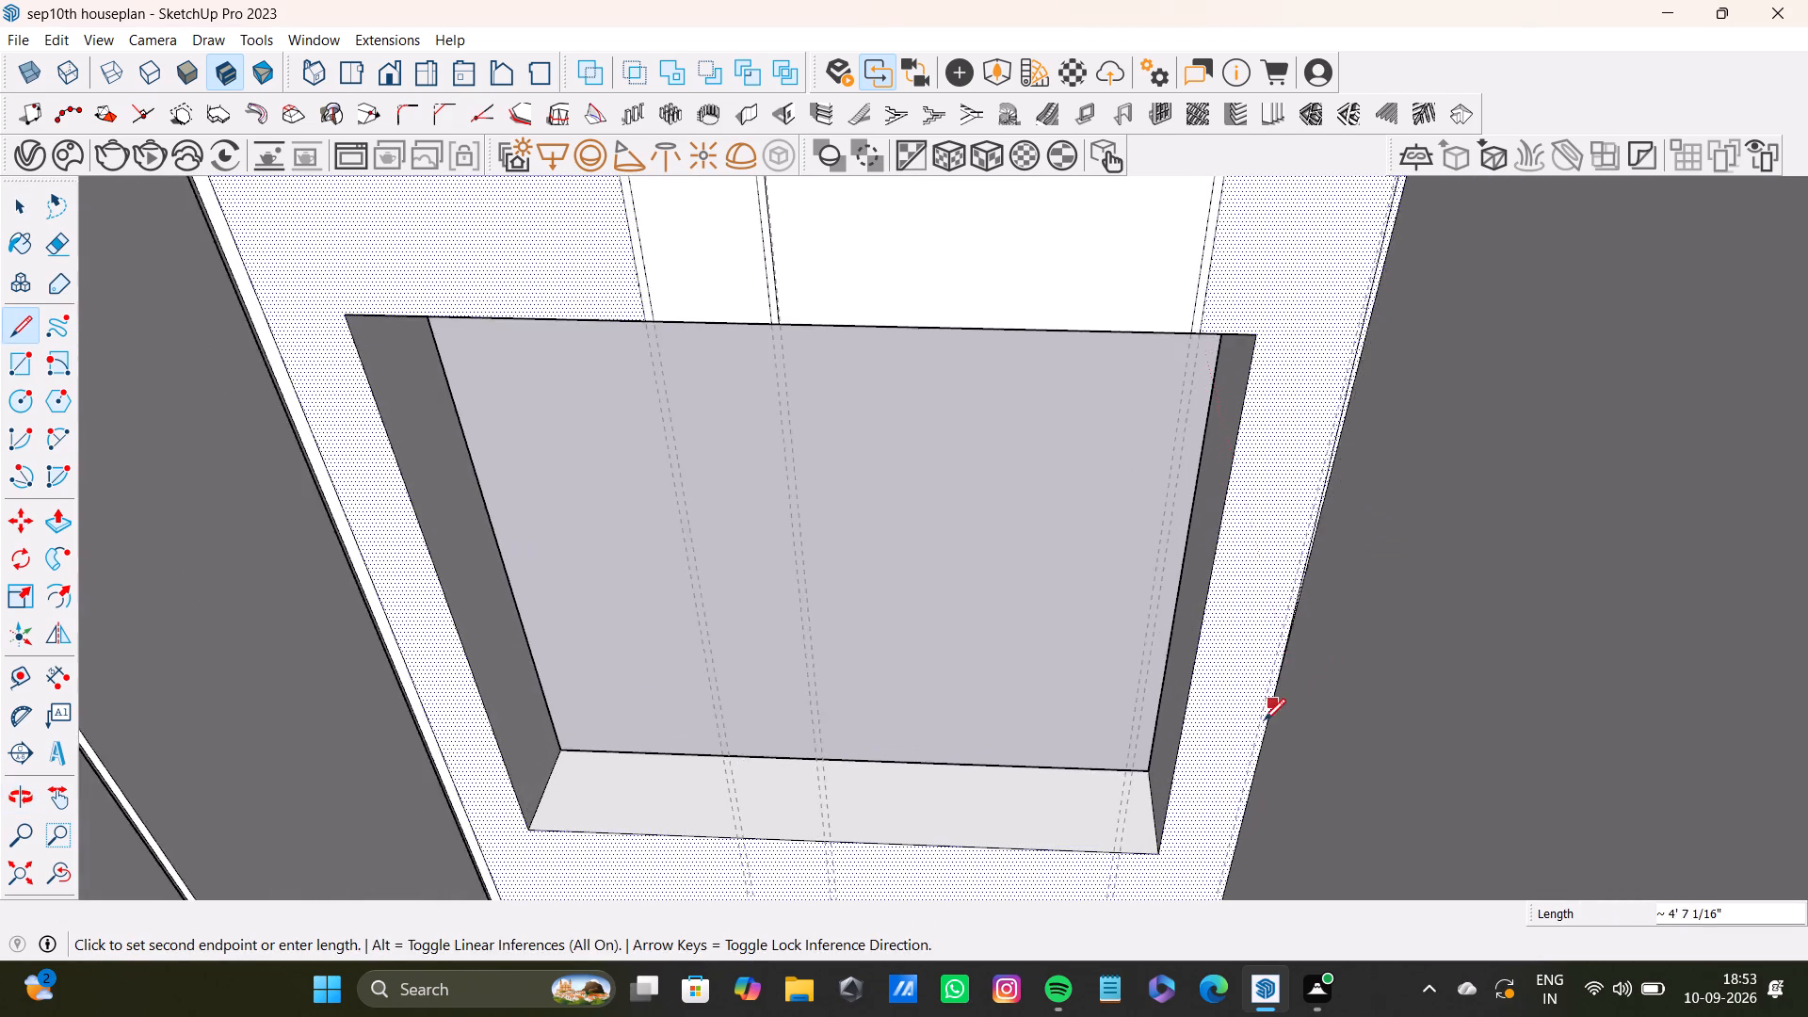
pyautogui.keyDown('shift'); pyautogui.moveTo(1257, 722); pyautogui.dragTo(1274, 437, button='middle'); pyautogui.keyUp('shift')
pyautogui.scroll(1, 1279, 537)
pyautogui.keyDown('shift'); pyautogui.moveTo(1235, 691); pyautogui.dragTo(1222, 397, button='middle'); pyautogui.keyUp('shift')
pyautogui.scroll(3, 1216, 487)
pyautogui.keyDown('shift'); pyautogui.moveTo(1193, 611); pyautogui.dragTo(1180, 484, button='middle'); pyautogui.keyUp('shift')
pyautogui.scroll(3, 1161, 592)
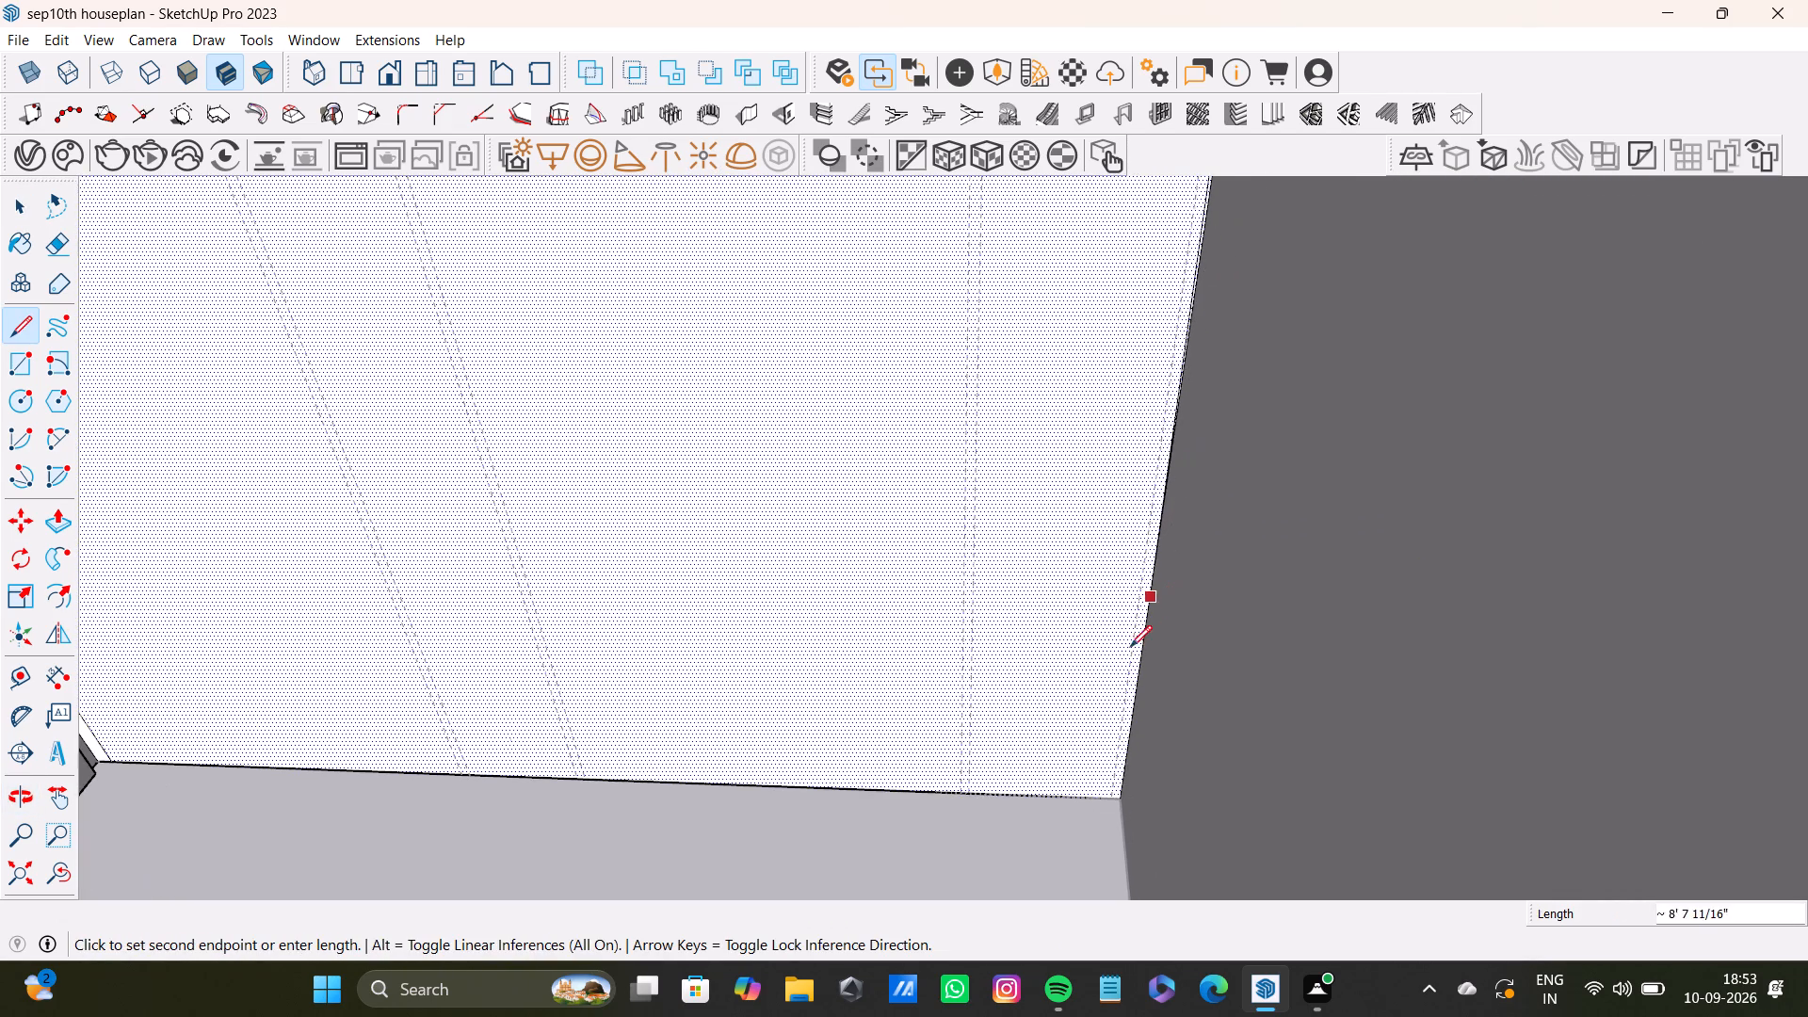
pyautogui.click(1106, 801)
pyautogui.press('space')
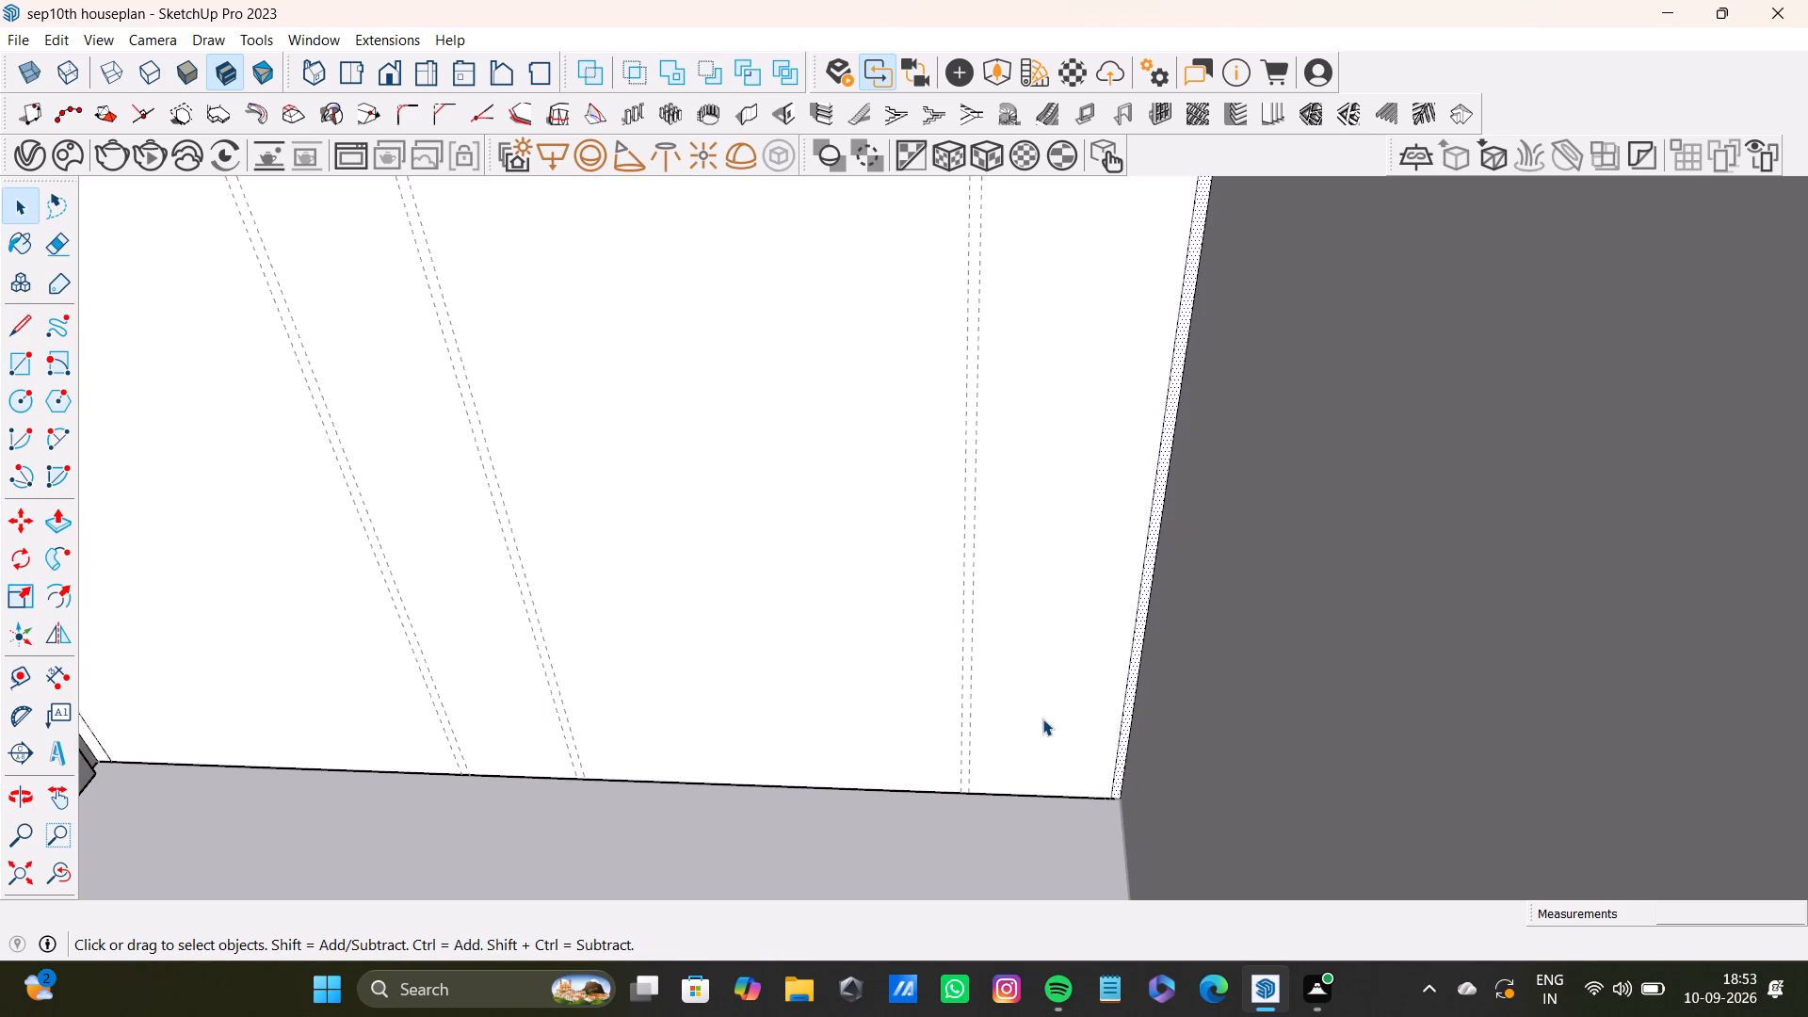
pyautogui.press('space')
pyautogui.press('space')
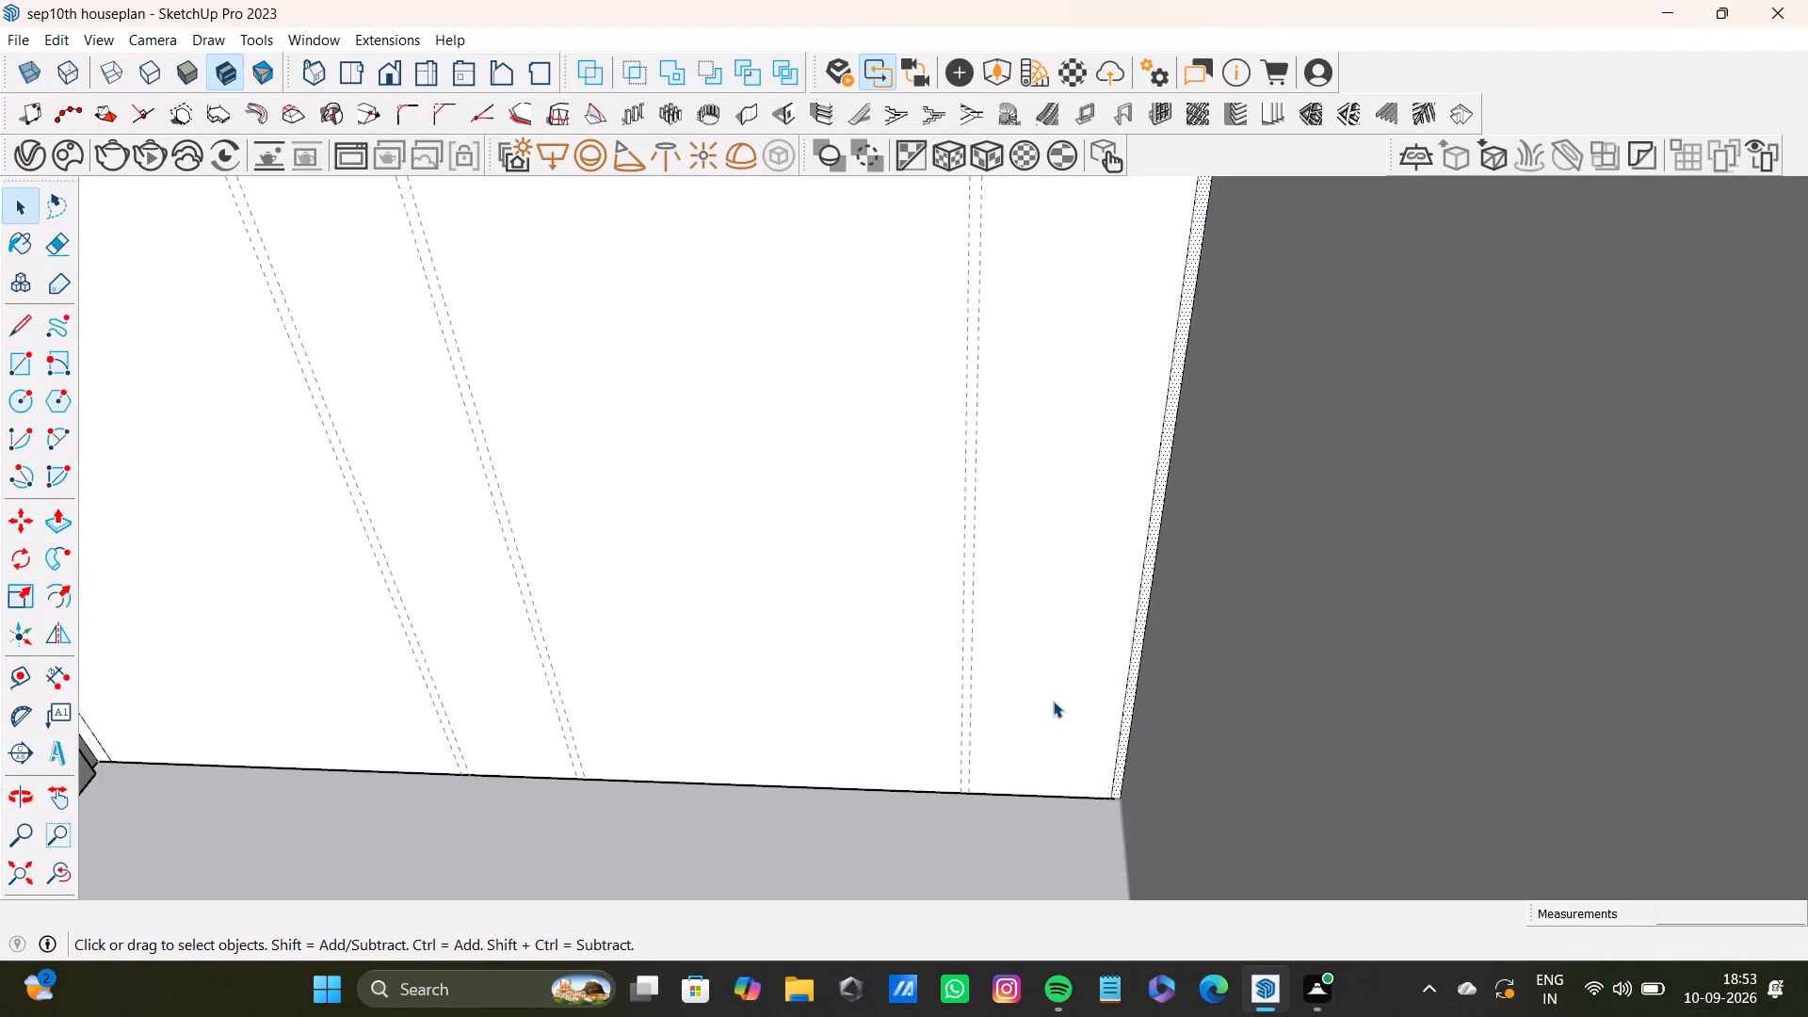
# Push/Pull the window wall's main face around the opening outward, leaving the narrow groove strips recessed.
pyautogui.scroll(-12, 997, 752)
pyautogui.scroll(-13, 662, 491)
pyautogui.keyDown('shift'); pyautogui.moveTo(526, 521); pyautogui.dragTo(959, 598, button='middle'); pyautogui.keyUp('shift')
pyautogui.click(52, 875)
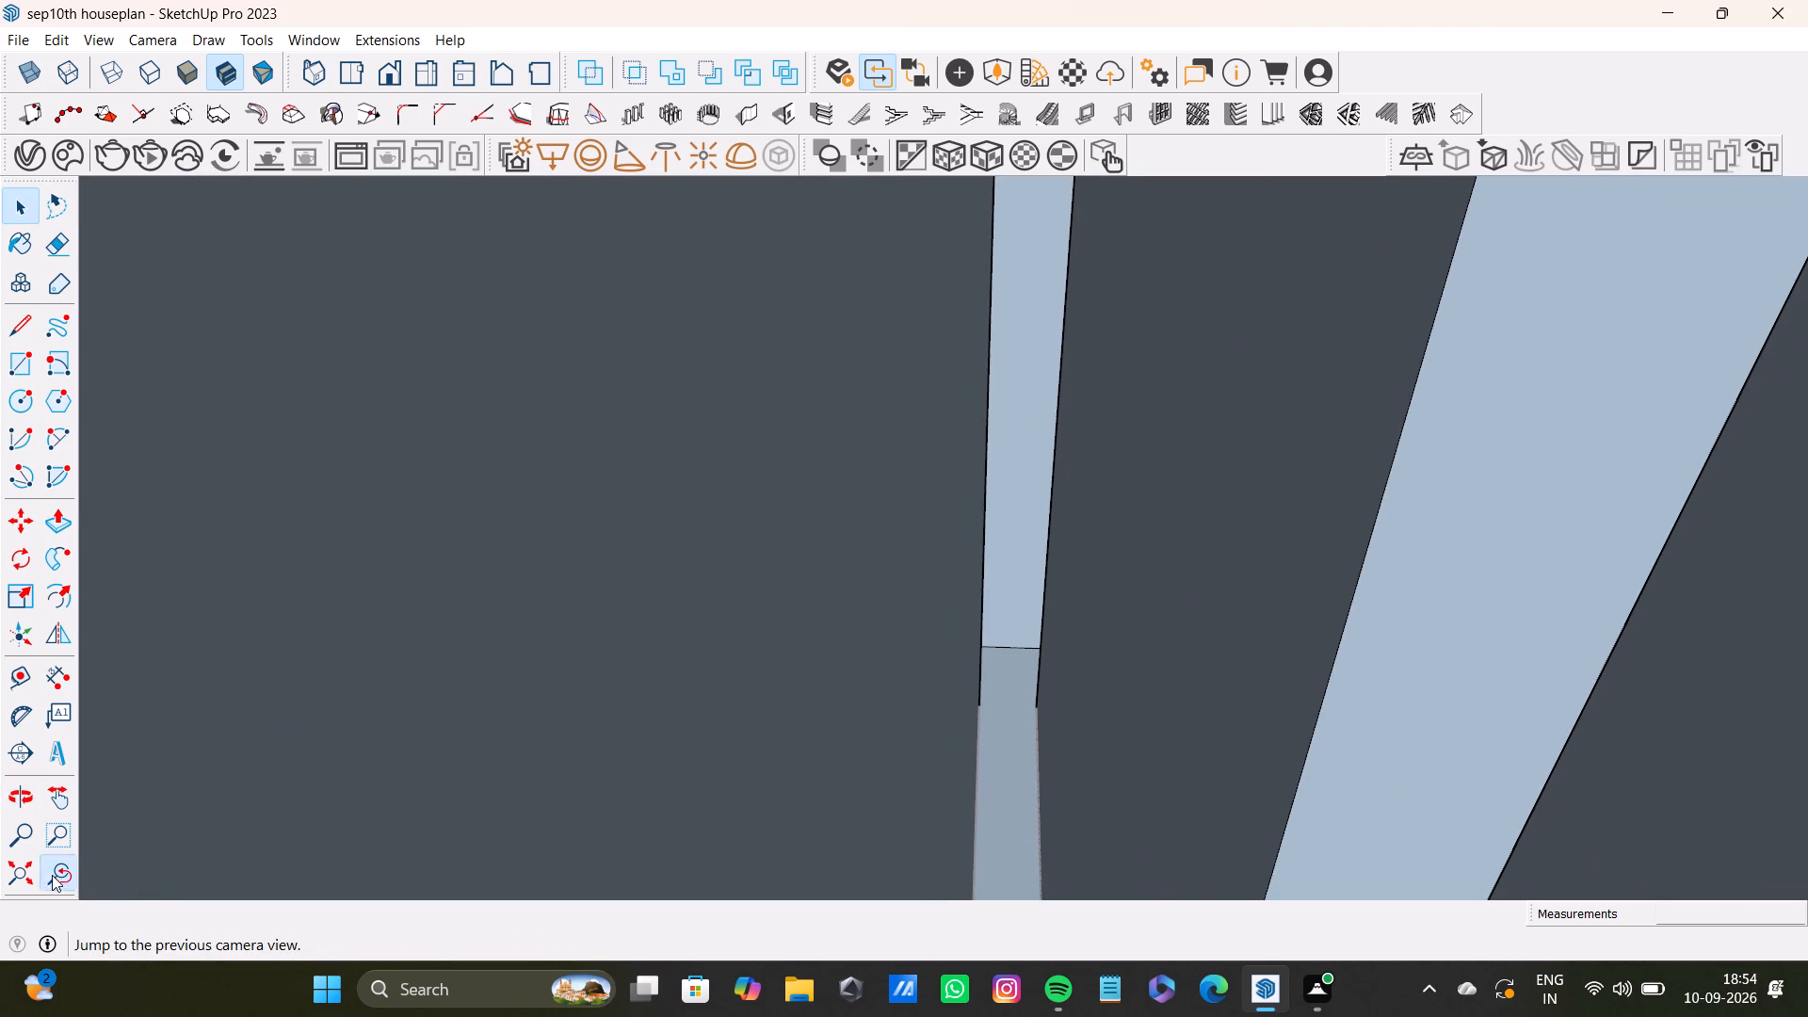
pyautogui.click(0, 875)
pyautogui.click(7, 874)
pyautogui.keyDown('shift'); pyautogui.moveTo(913, 399); pyautogui.dragTo(913, 683, button='middle'); pyautogui.keyUp('shift')
pyautogui.scroll(8, 932, 442)
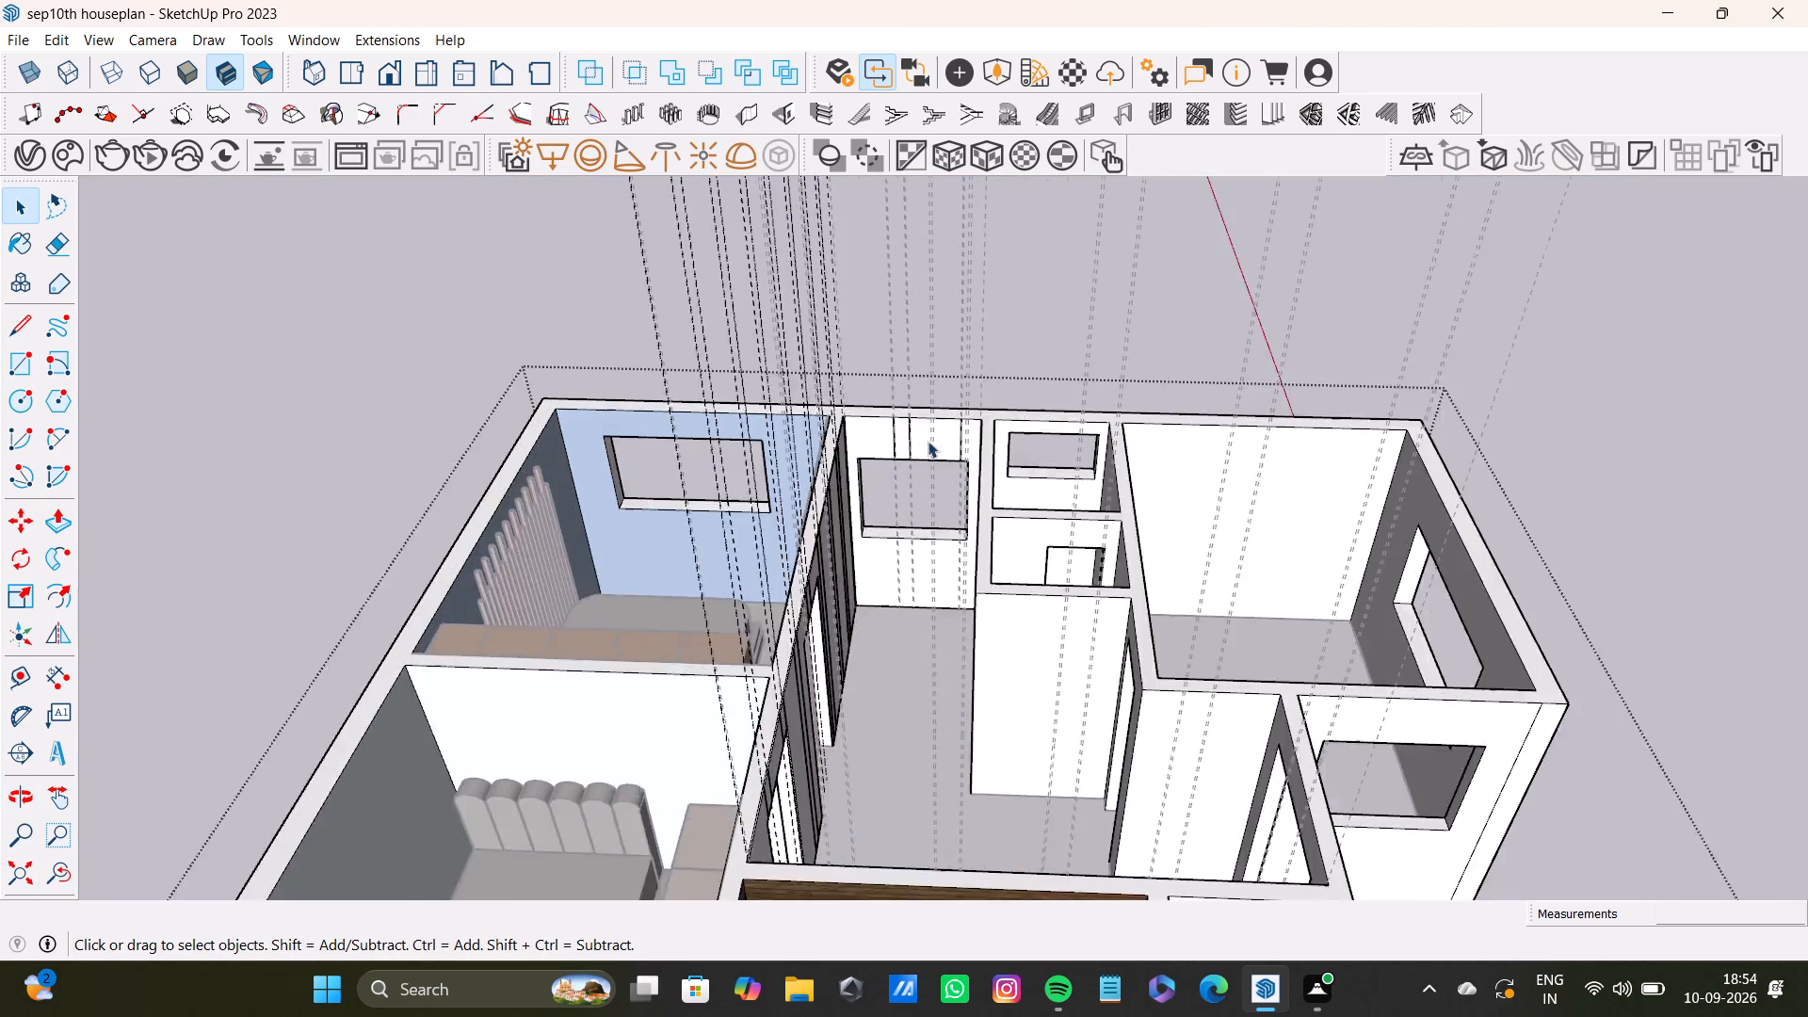
pyautogui.scroll(18, 928, 441)
pyautogui.click(822, 403)
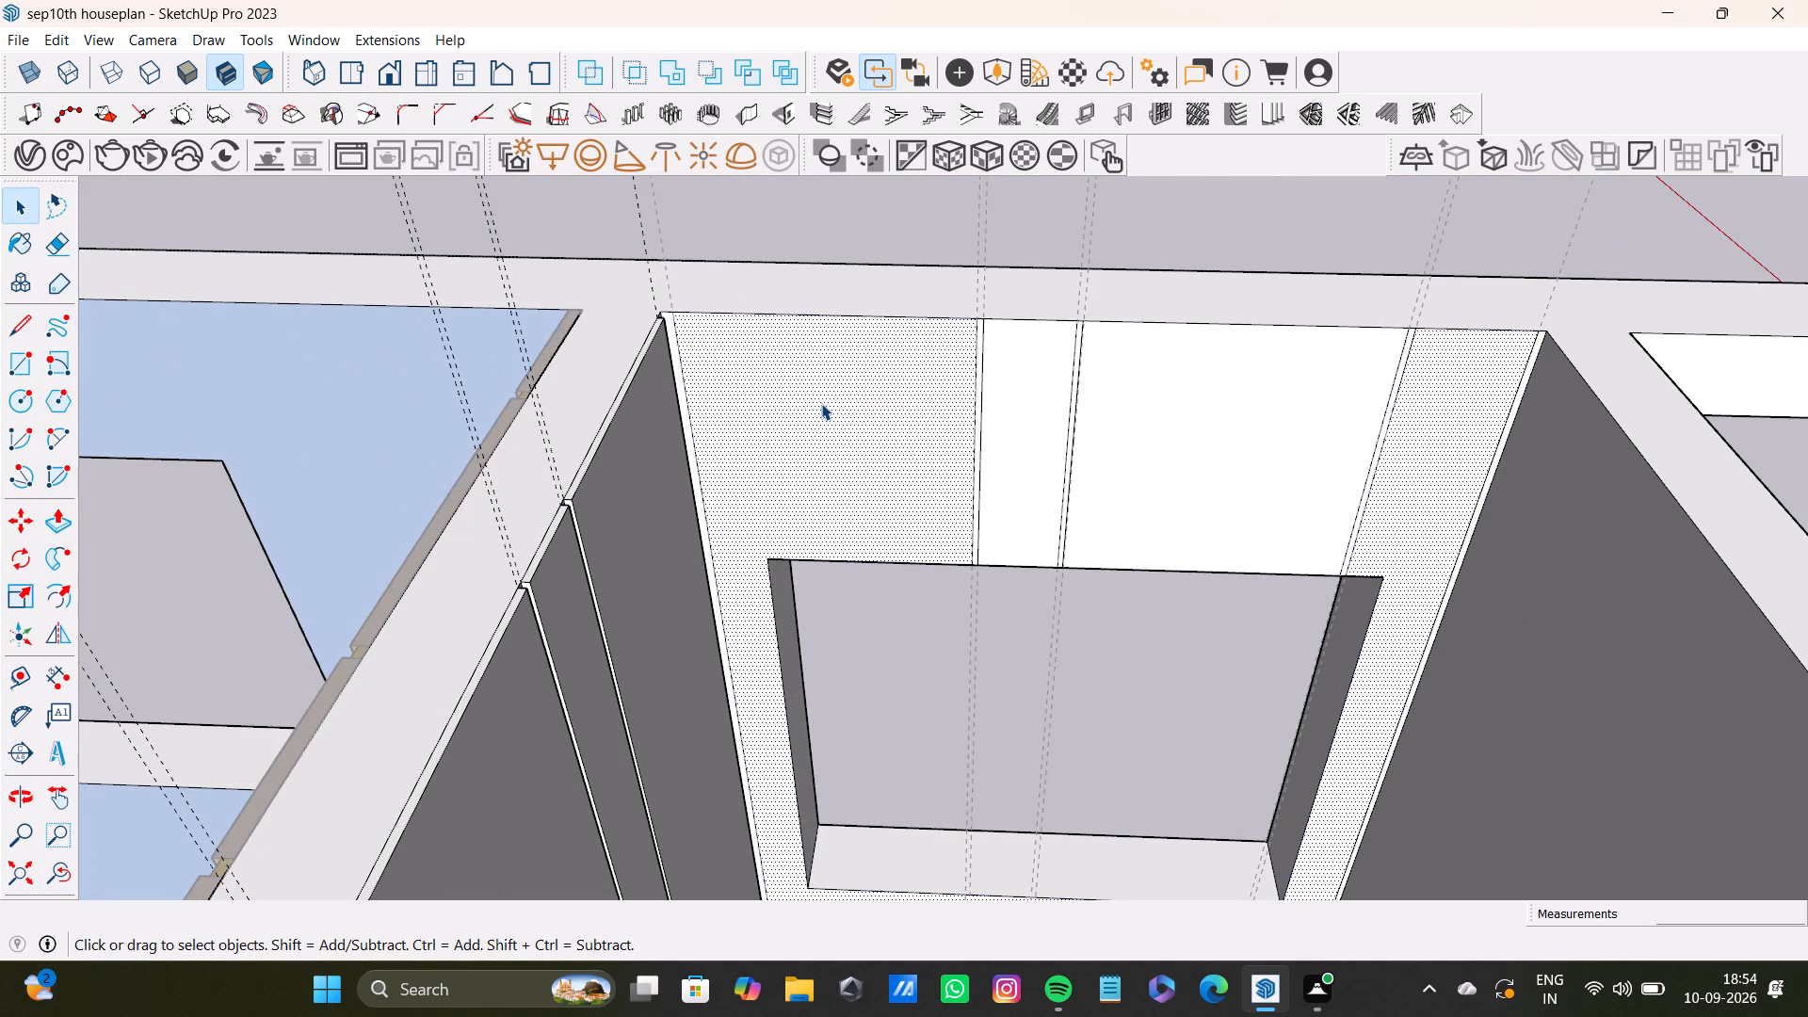
pyautogui.press('p')
pyautogui.click(824, 400)
pyautogui.press('space')
# Push/Pull the narrow panel above the window, between the first and second grooves, outward from the groove strips.
pyautogui.click(1013, 372)
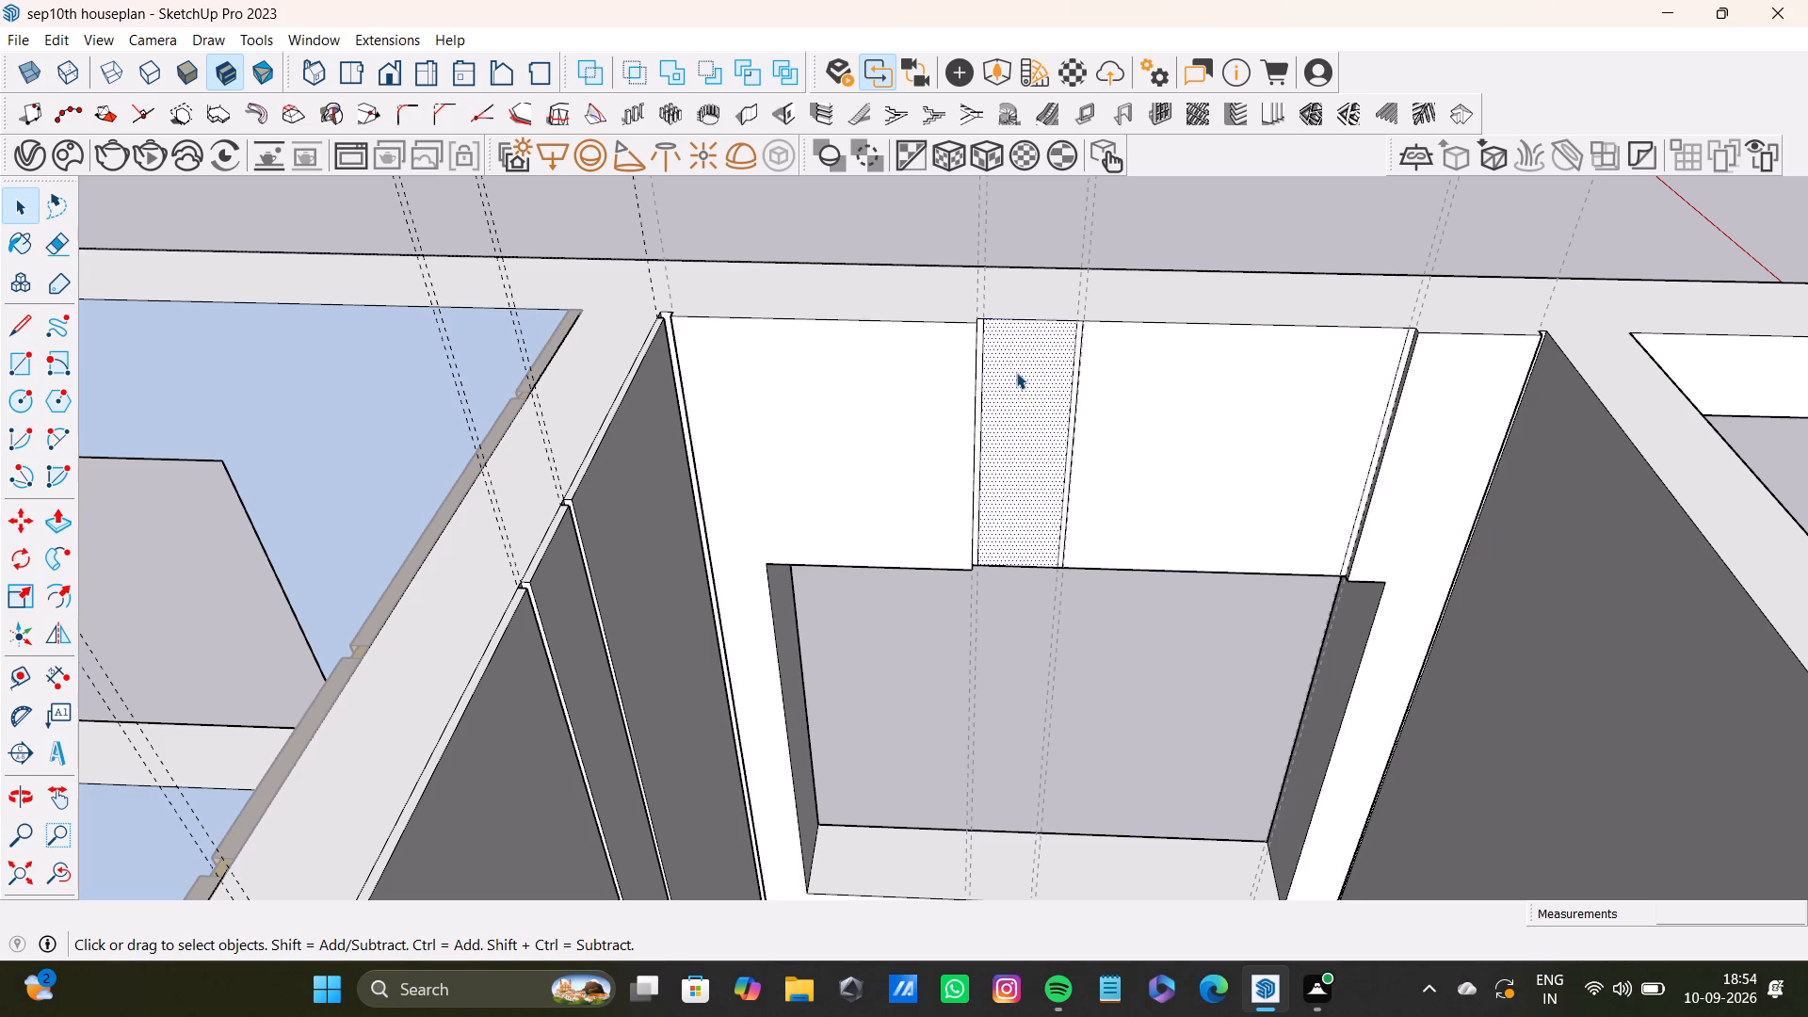
pyautogui.press('p')
pyautogui.moveTo(1016, 372); pyautogui.dragTo(960, 383)
pyautogui.moveTo(997, 394); pyautogui.dragTo(957, 379)
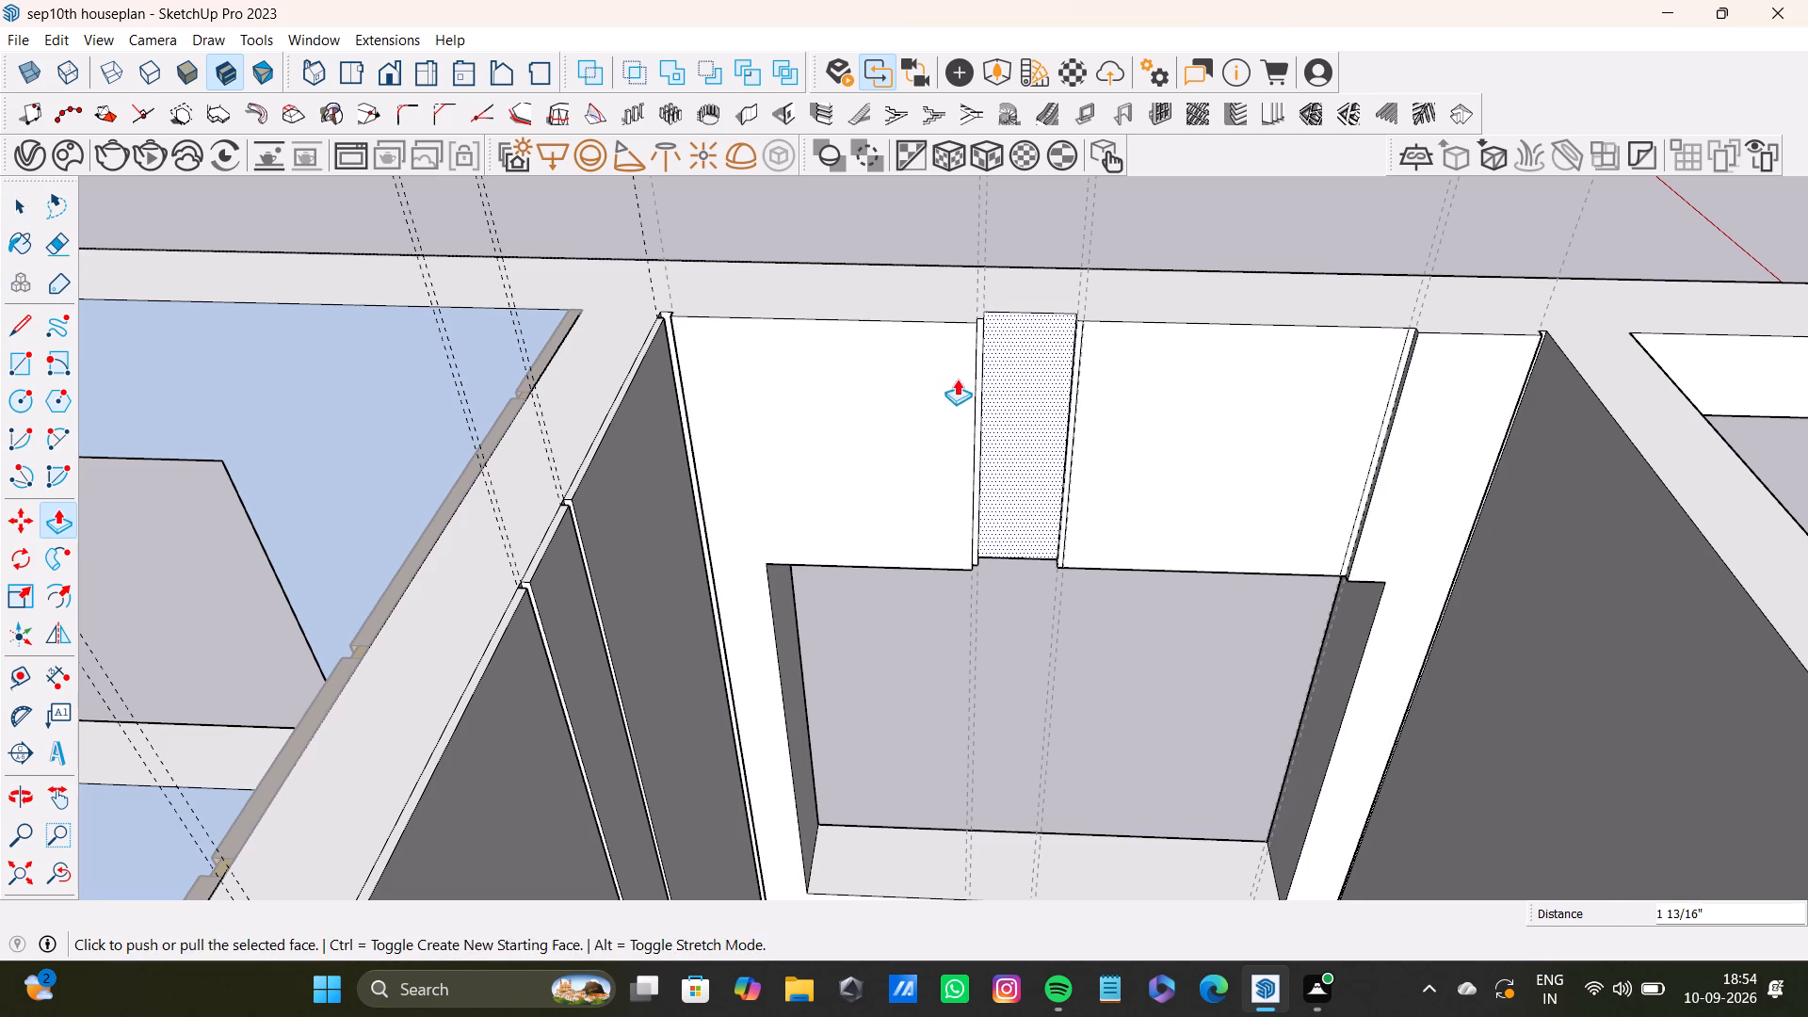
pyautogui.moveTo(1009, 380); pyautogui.dragTo(971, 382)
# Push/Pull the panel above the window between the second and third grooves outward, and close the wall group.
pyautogui.scroll(-4, 973, 382)
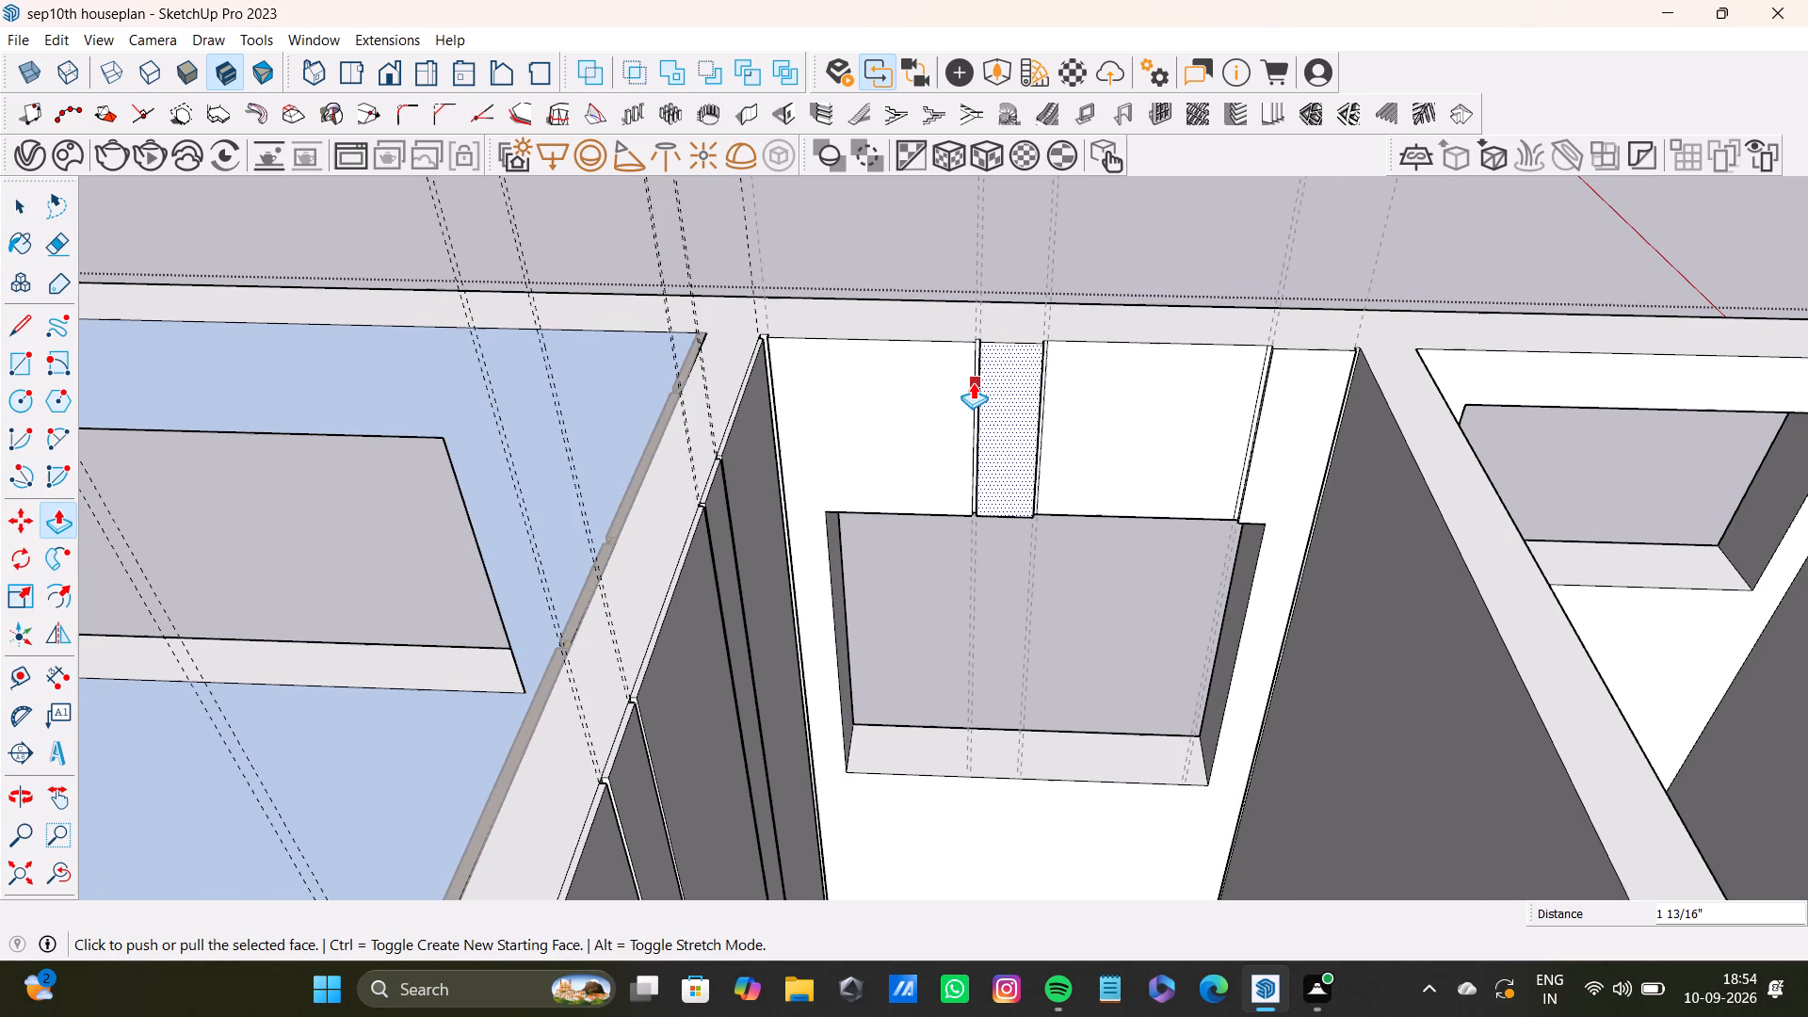
pyautogui.keyDown('shift'); pyautogui.moveTo(1025, 378); pyautogui.dragTo(872, 460, button='middle'); pyautogui.keyUp('shift')
pyautogui.moveTo(892, 453); pyautogui.dragTo(896, 546, button='middle')
pyautogui.scroll(8, 820, 467)
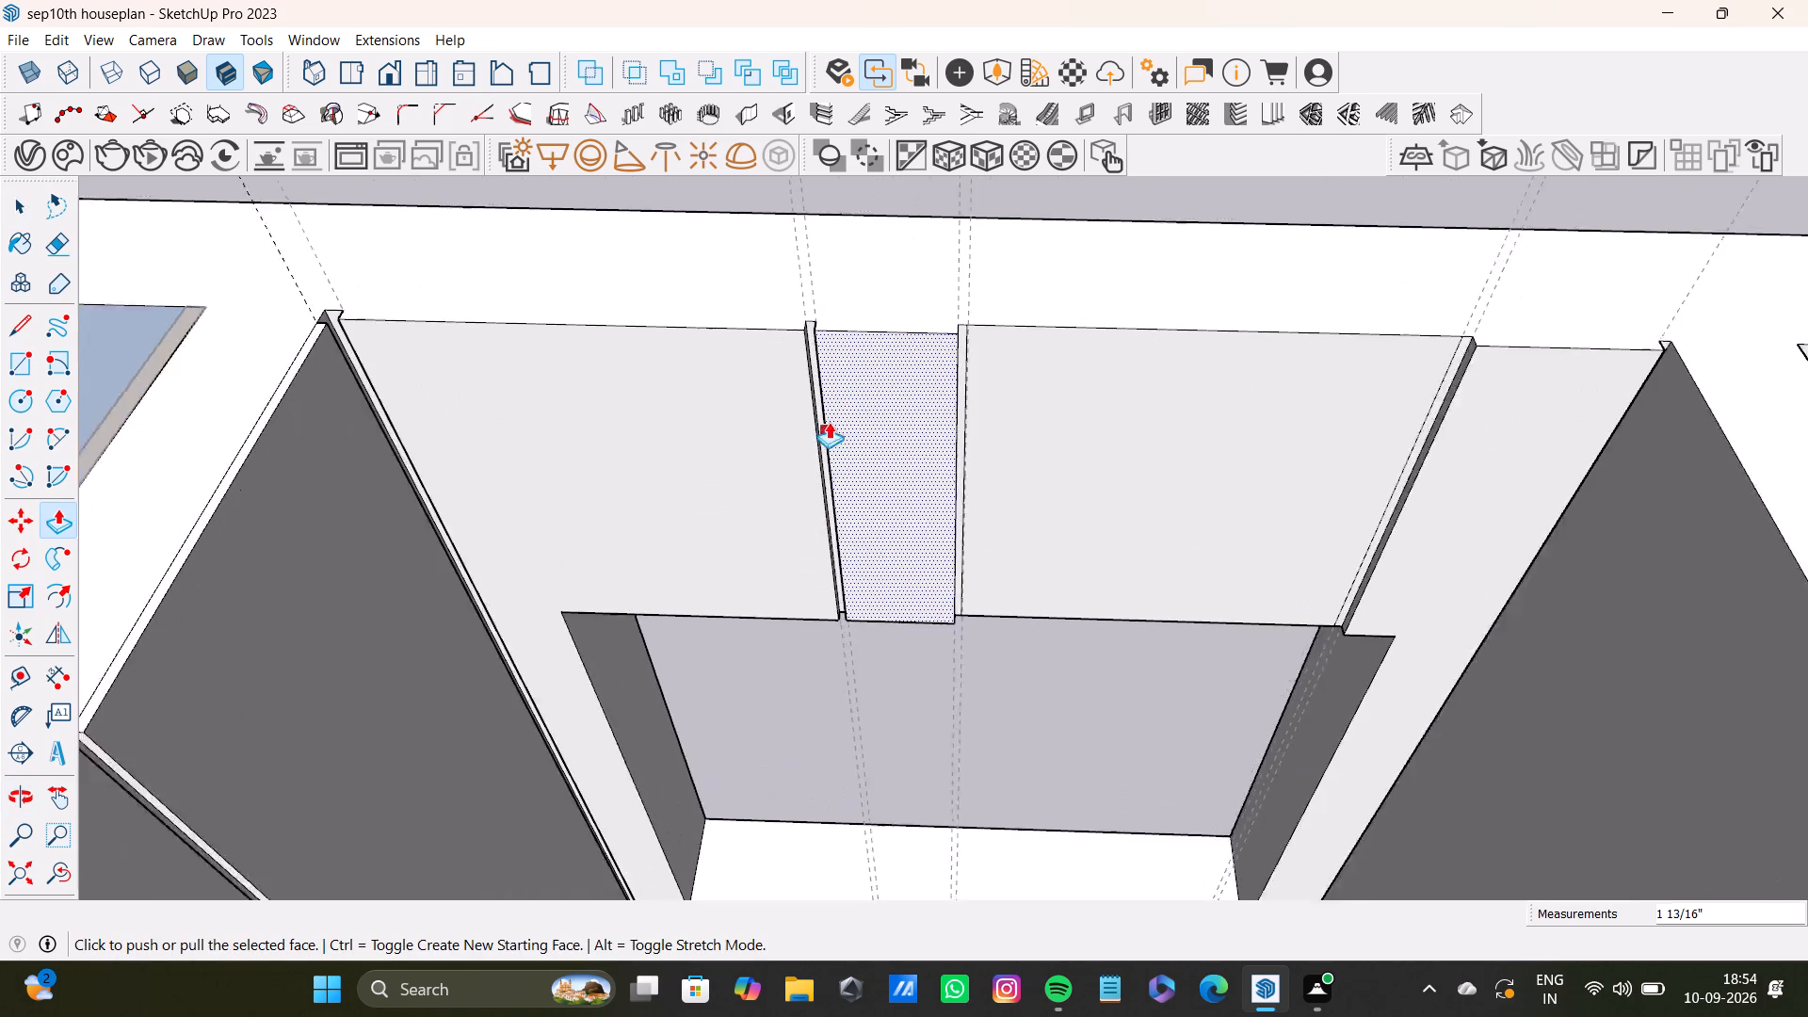
pyautogui.moveTo(849, 395); pyautogui.dragTo(788, 489, button='middle')
pyautogui.press('space')
pyautogui.click(953, 444)
pyautogui.press('p')
pyautogui.moveTo(987, 444); pyautogui.dragTo(898, 460)
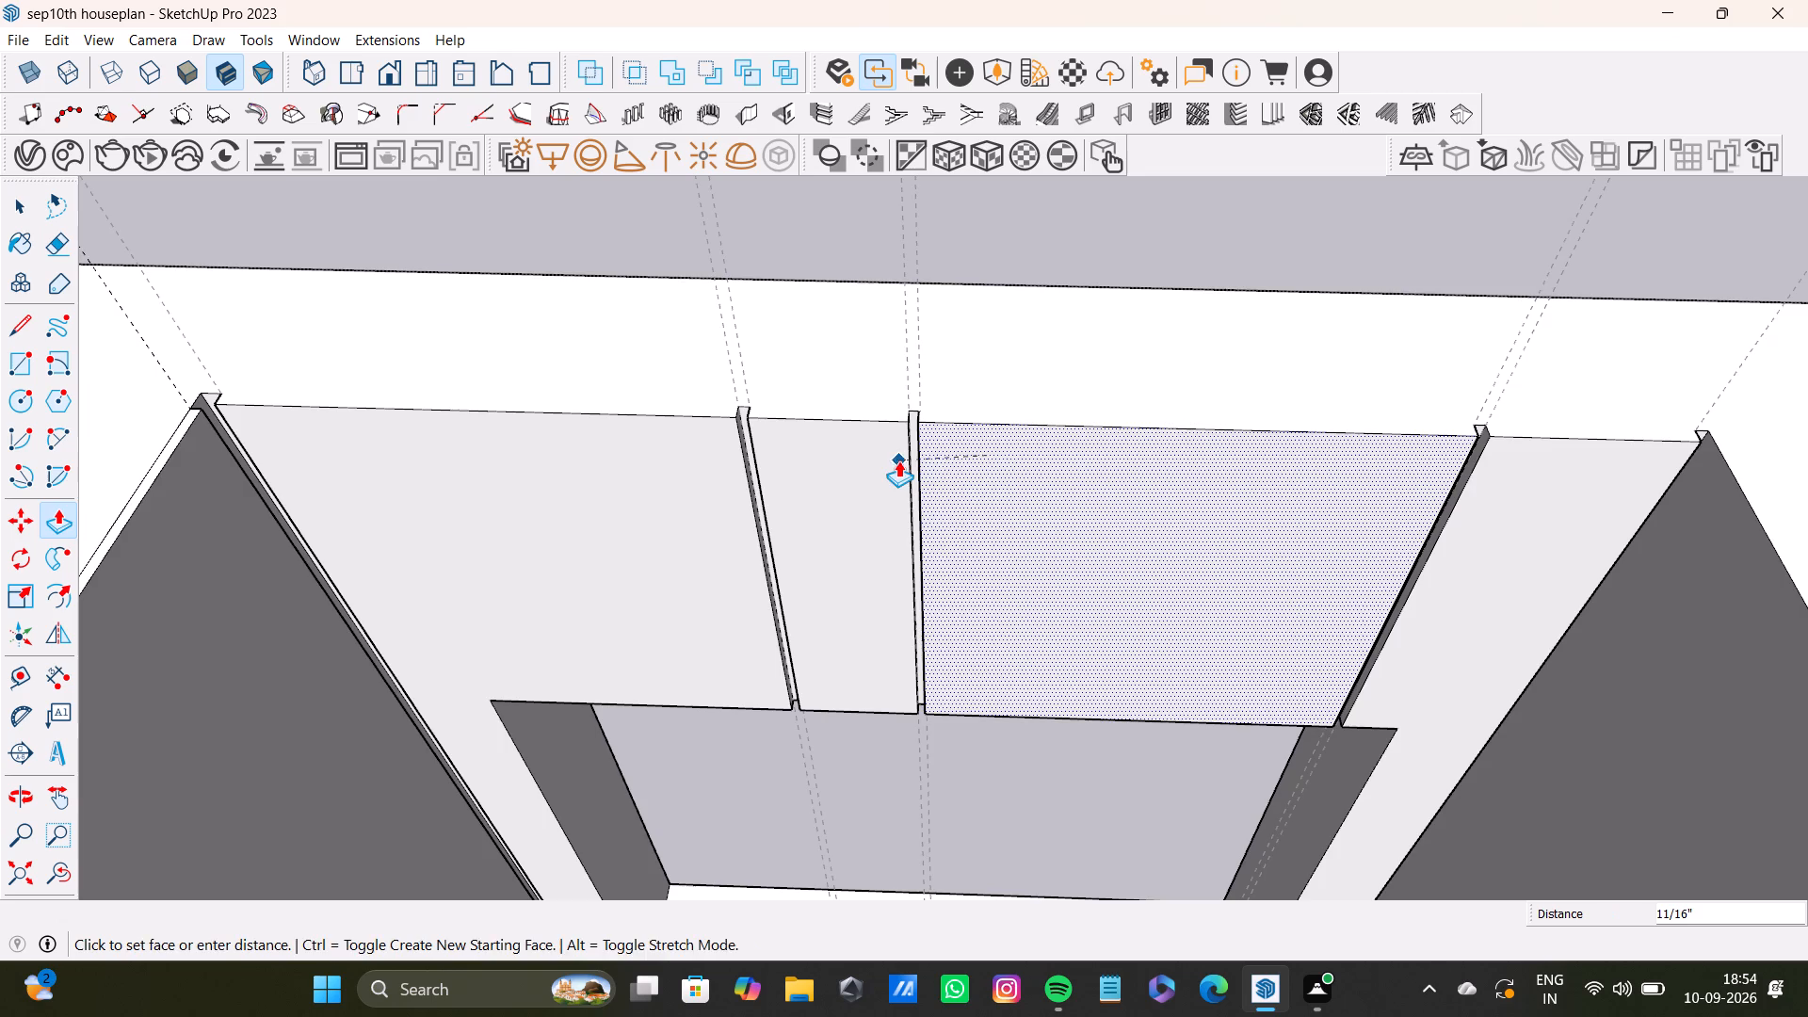
pyautogui.moveTo(898, 460); pyautogui.dragTo(896, 460)
pyautogui.scroll(-4, 1176, 515)
pyautogui.scroll(-13, 1110, 567)
pyautogui.press('space')
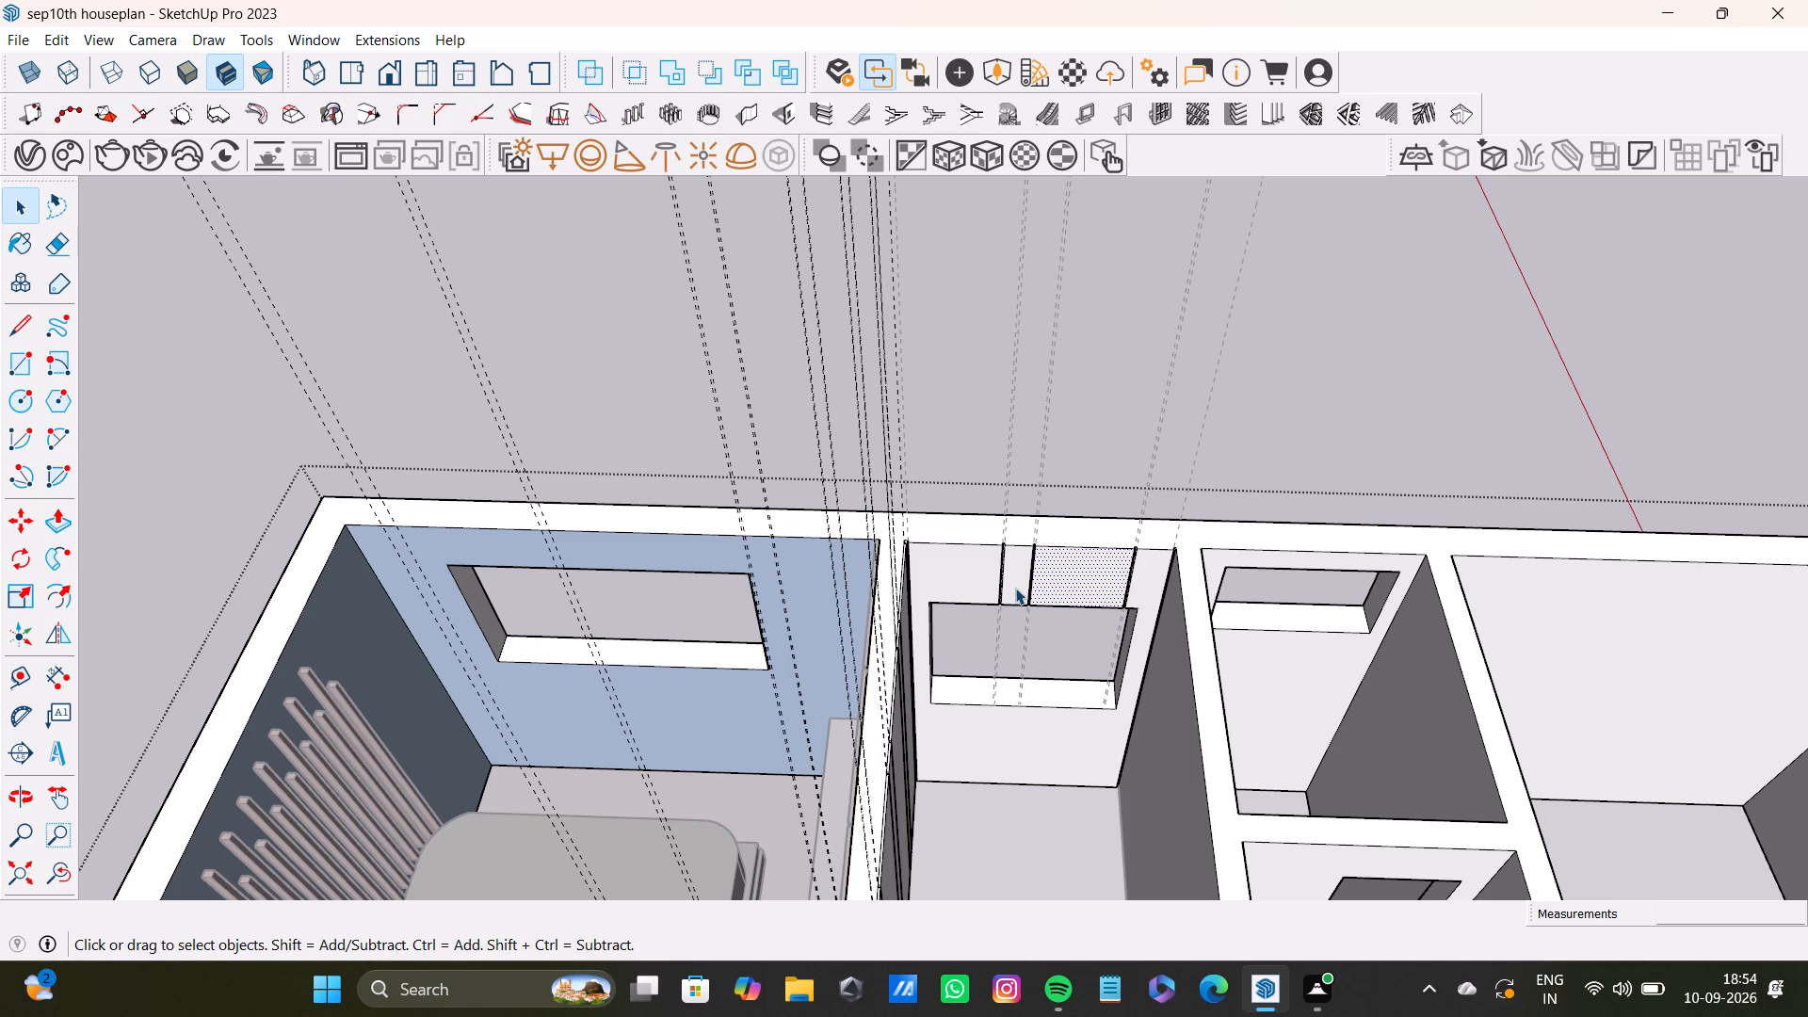
pyautogui.press('space')
pyautogui.press('space')
pyautogui.click(1072, 373)
pyautogui.scroll(6, 1095, 426)
pyautogui.click(1147, 448)
# Place a vertical guide on the adjoining side wall, just outside the window wall's corner groove.
pyautogui.scroll(-9, 1089, 481)
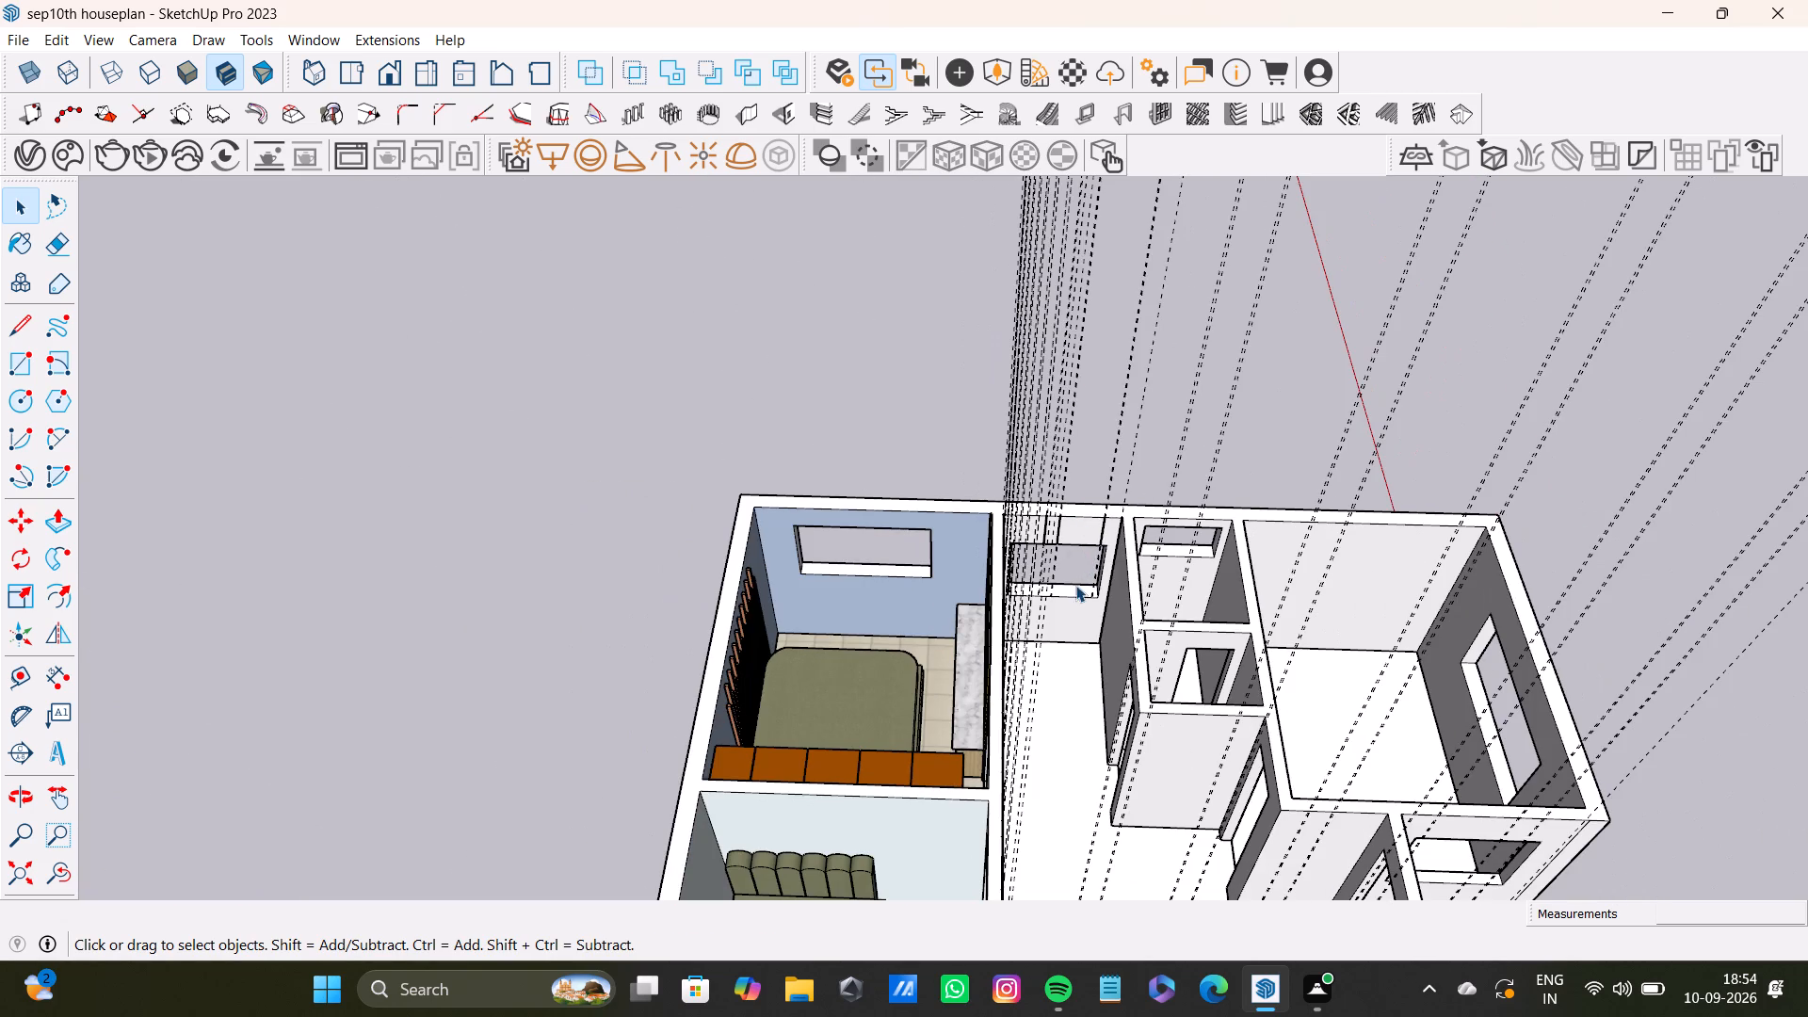
pyautogui.keyDown('shift'); pyautogui.moveTo(1052, 596); pyautogui.dragTo(1009, 624, button='middle'); pyautogui.keyUp('shift')
pyautogui.moveTo(1009, 624); pyautogui.dragTo(1236, 574, button='middle')
pyautogui.scroll(10, 1120, 513)
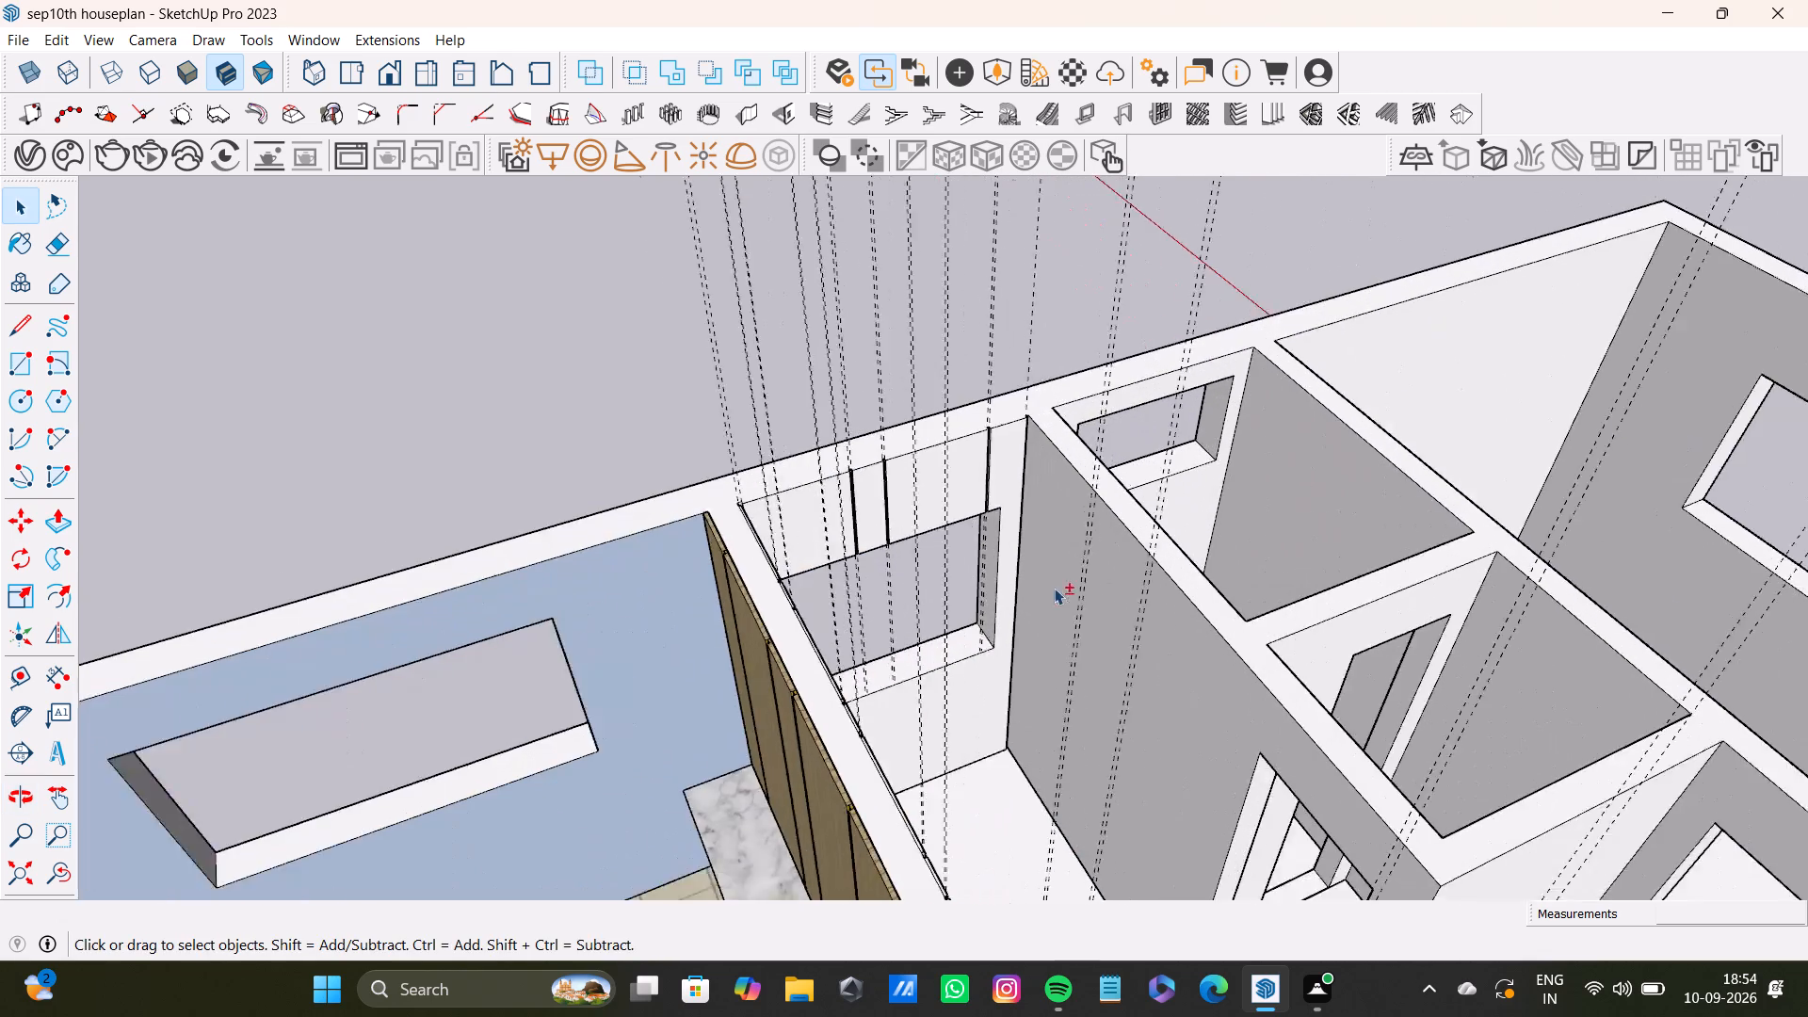
pyautogui.moveTo(1020, 561); pyautogui.dragTo(954, 602, button='middle')
pyautogui.moveTo(963, 609); pyautogui.dragTo(1221, 570, button='middle')
pyautogui.scroll(12, 1075, 509)
pyautogui.keyDown('shift'); pyautogui.moveTo(1005, 395); pyautogui.dragTo(990, 574, button='middle'); pyautogui.keyUp('shift')
pyautogui.keyDown('shift'); pyautogui.scroll(-1, 990, 575); pyautogui.keyUp('shift')
pyautogui.moveTo(22, 675); pyautogui.dragTo(23, 667)
pyautogui.scroll(10, 658, 490)
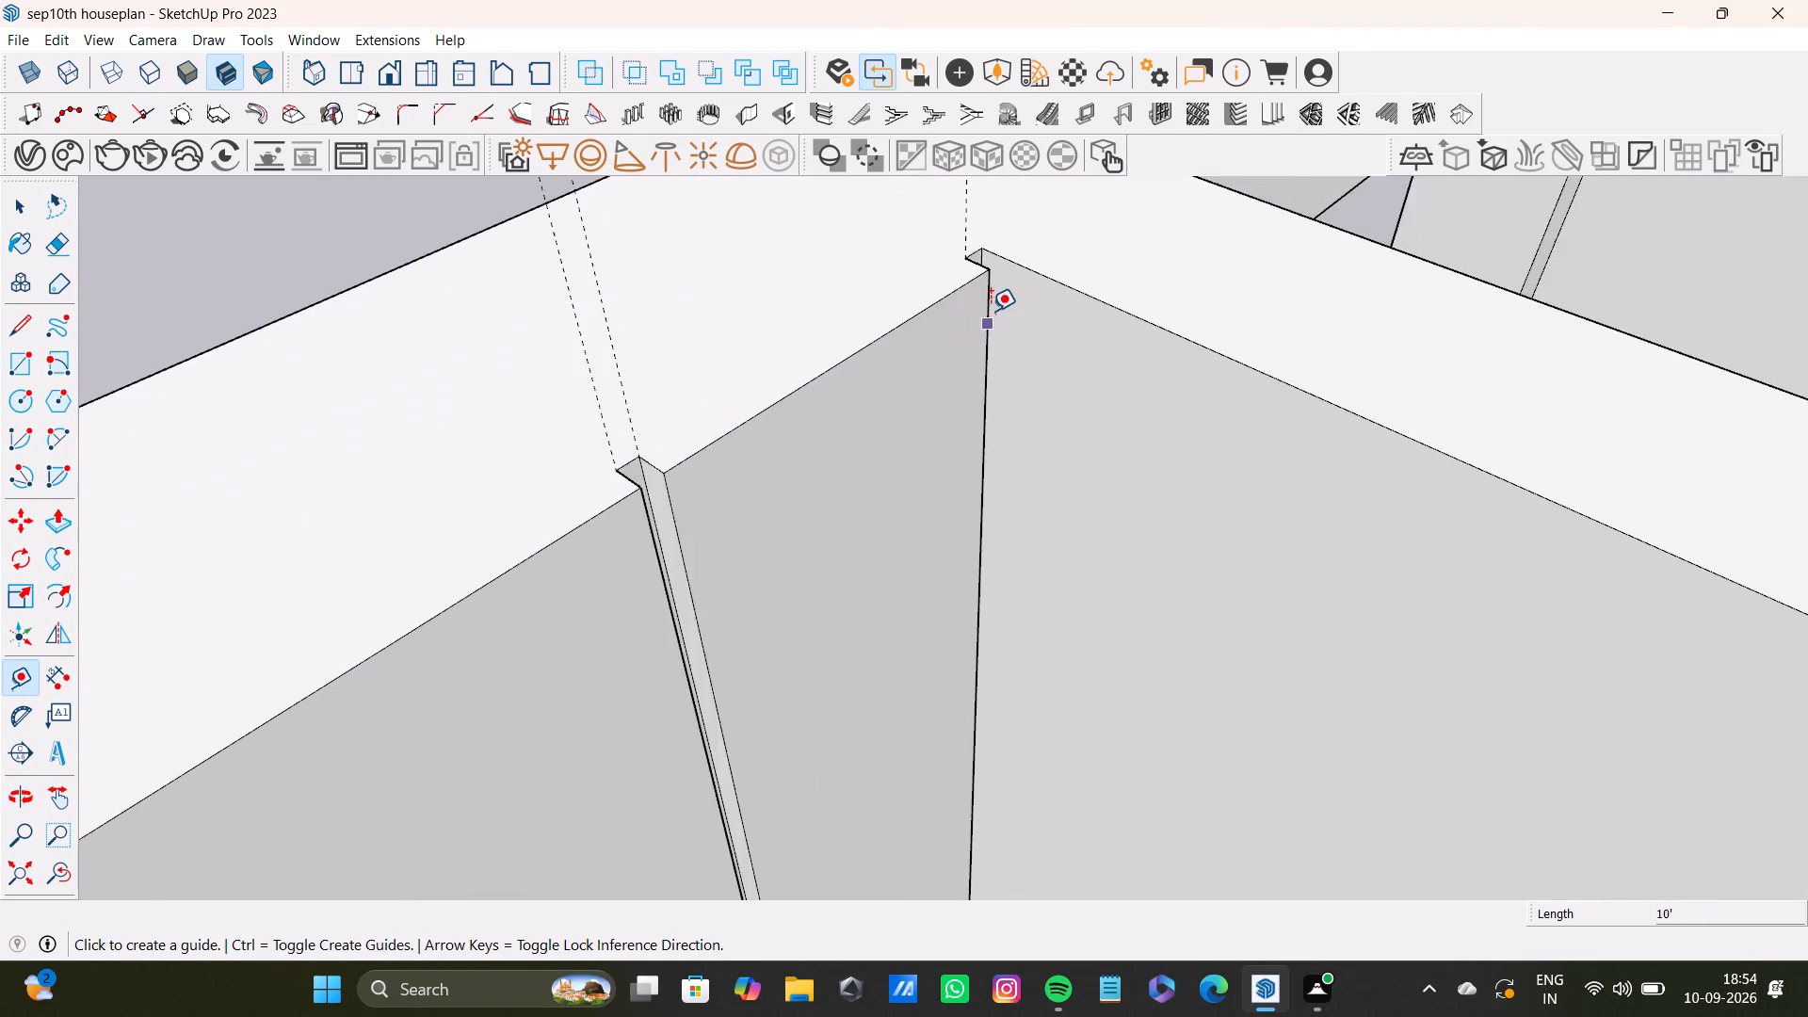
pyautogui.scroll(7, 991, 311)
pyautogui.moveTo(971, 224); pyautogui.dragTo(981, 221)
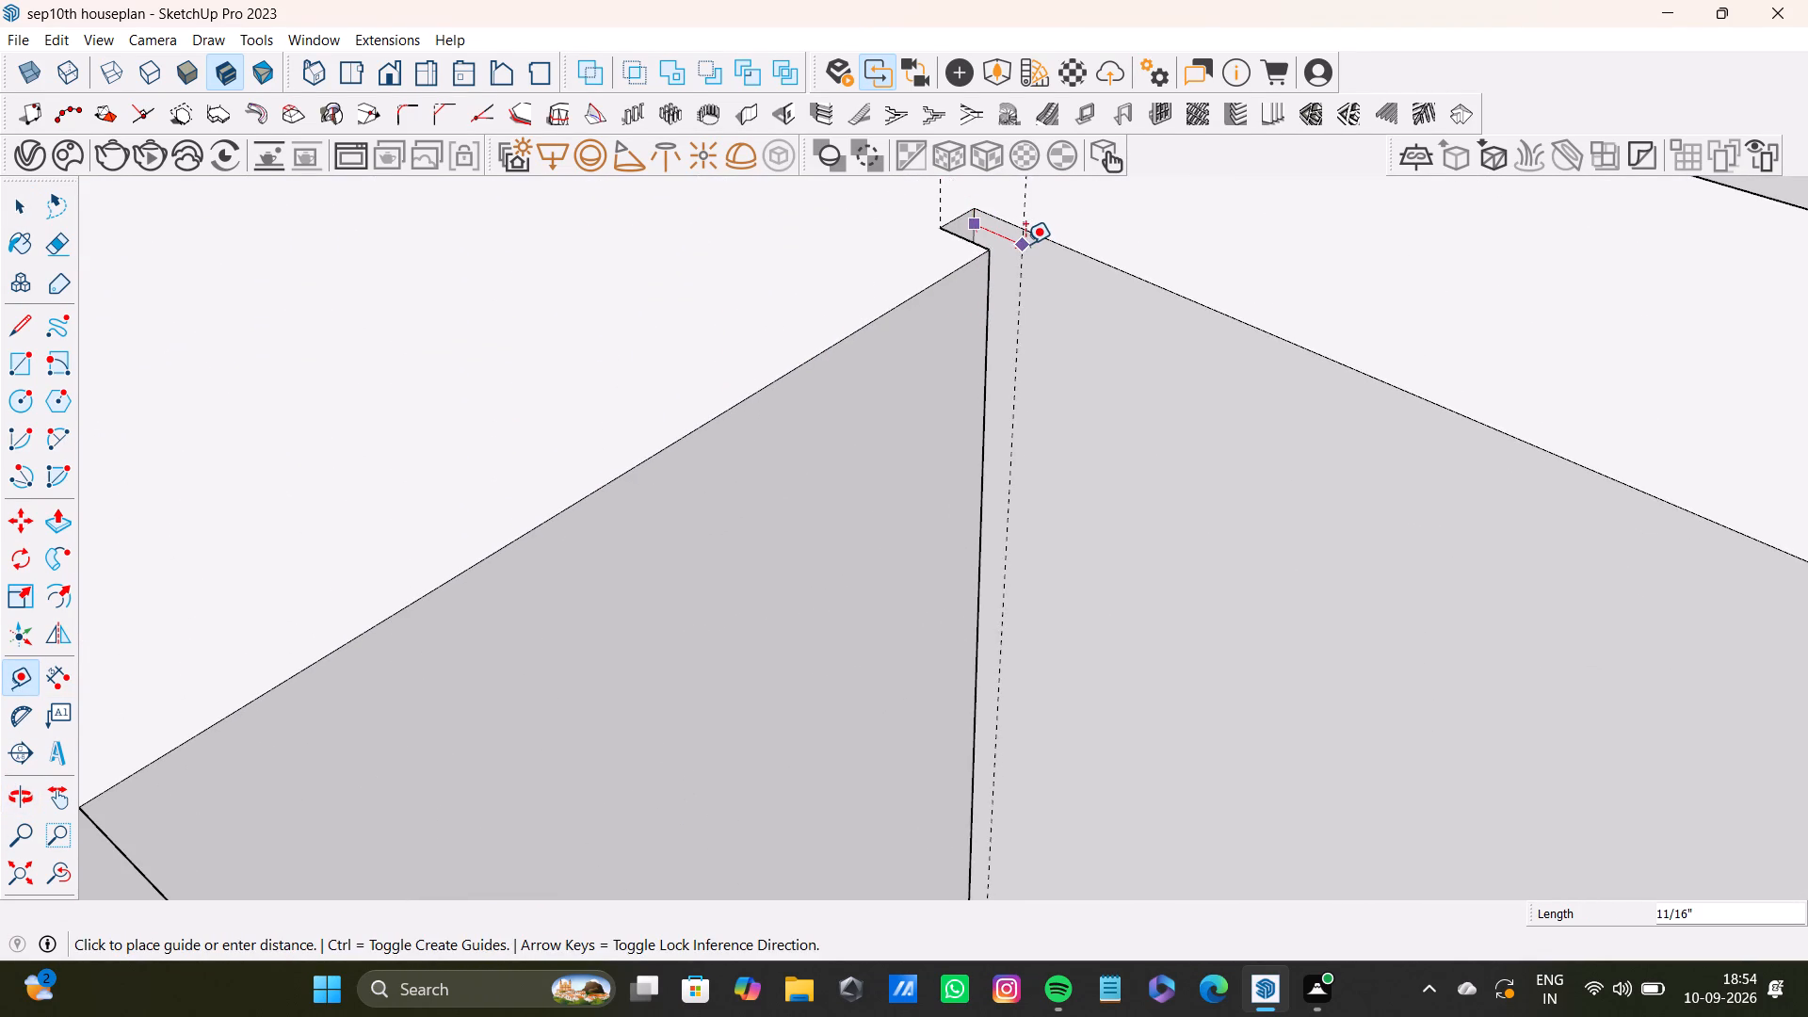
pyautogui.click(1033, 249)
# Place guides for the side wall's first groove, one 2' from the corner guide and another 0.5" beyond it.
pyautogui.scroll(-9, 1009, 299)
pyautogui.scroll(4, 1015, 350)
pyautogui.scroll(-7, 1015, 351)
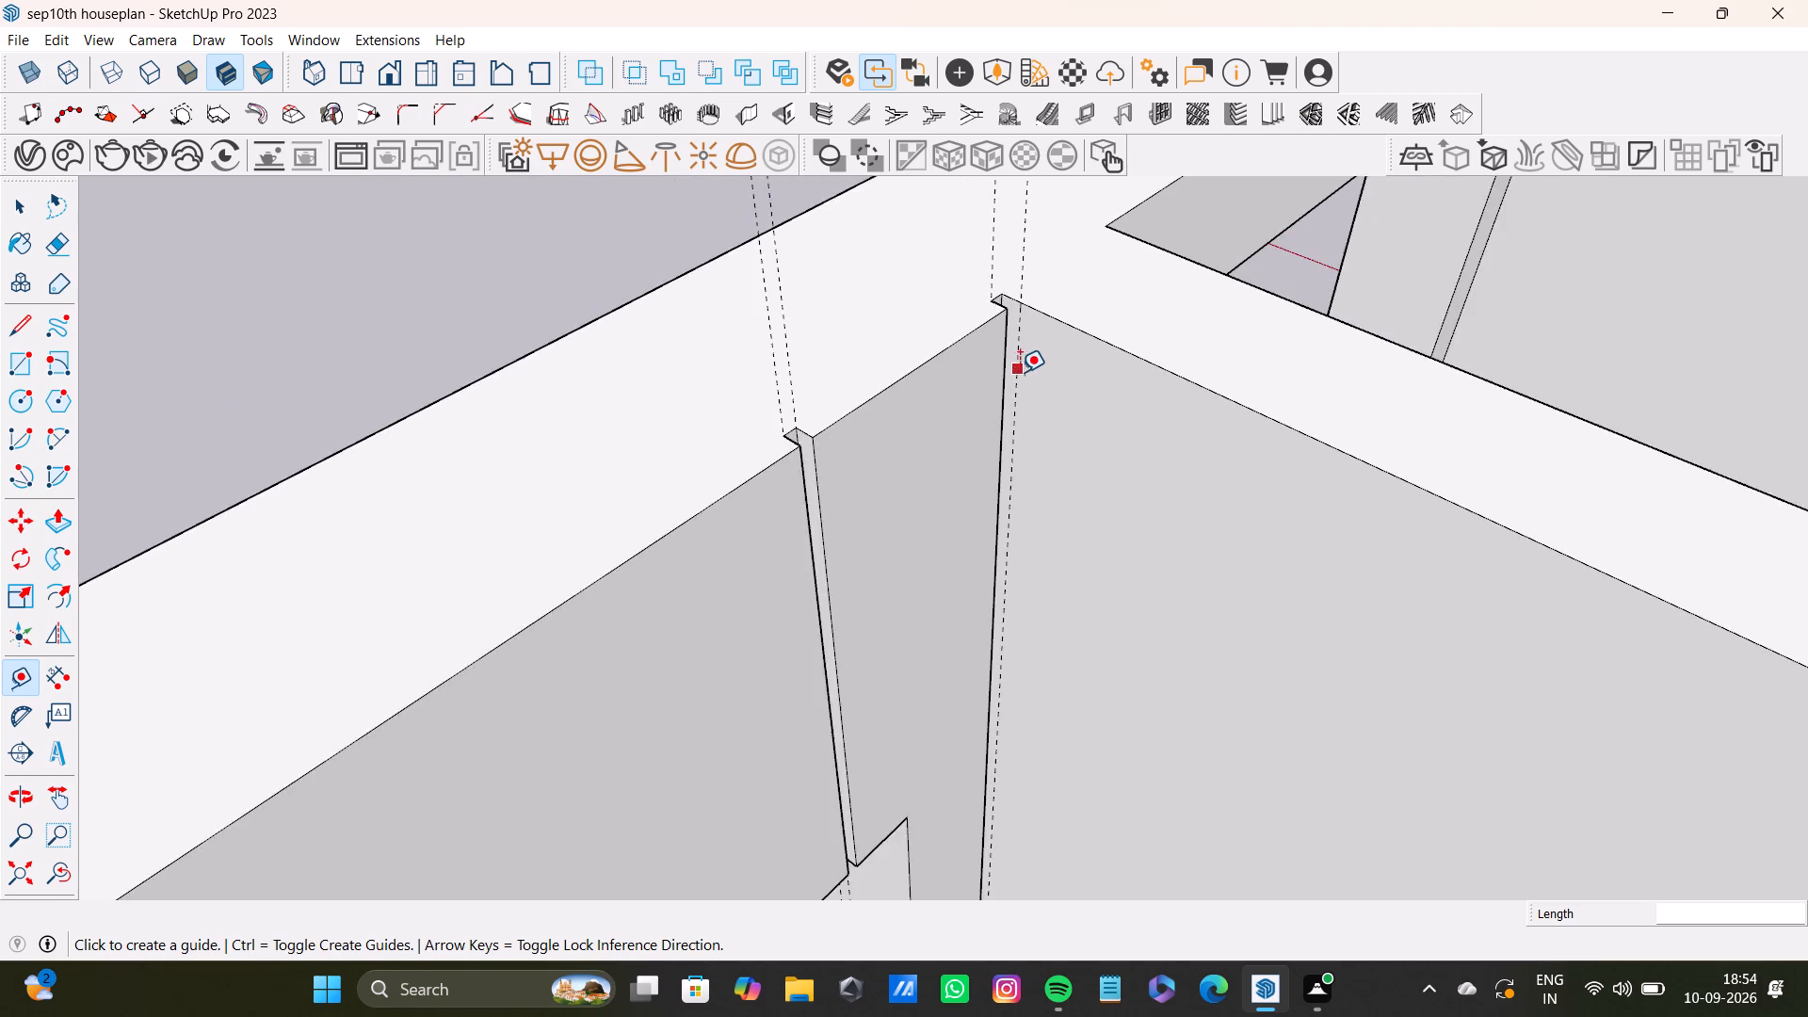
pyautogui.scroll(-4, 1020, 372)
pyautogui.moveTo(1106, 474); pyautogui.dragTo(969, 441, button='middle')
pyautogui.moveTo(939, 442); pyautogui.dragTo(1026, 435, button='middle')
pyautogui.scroll(3, 910, 394)
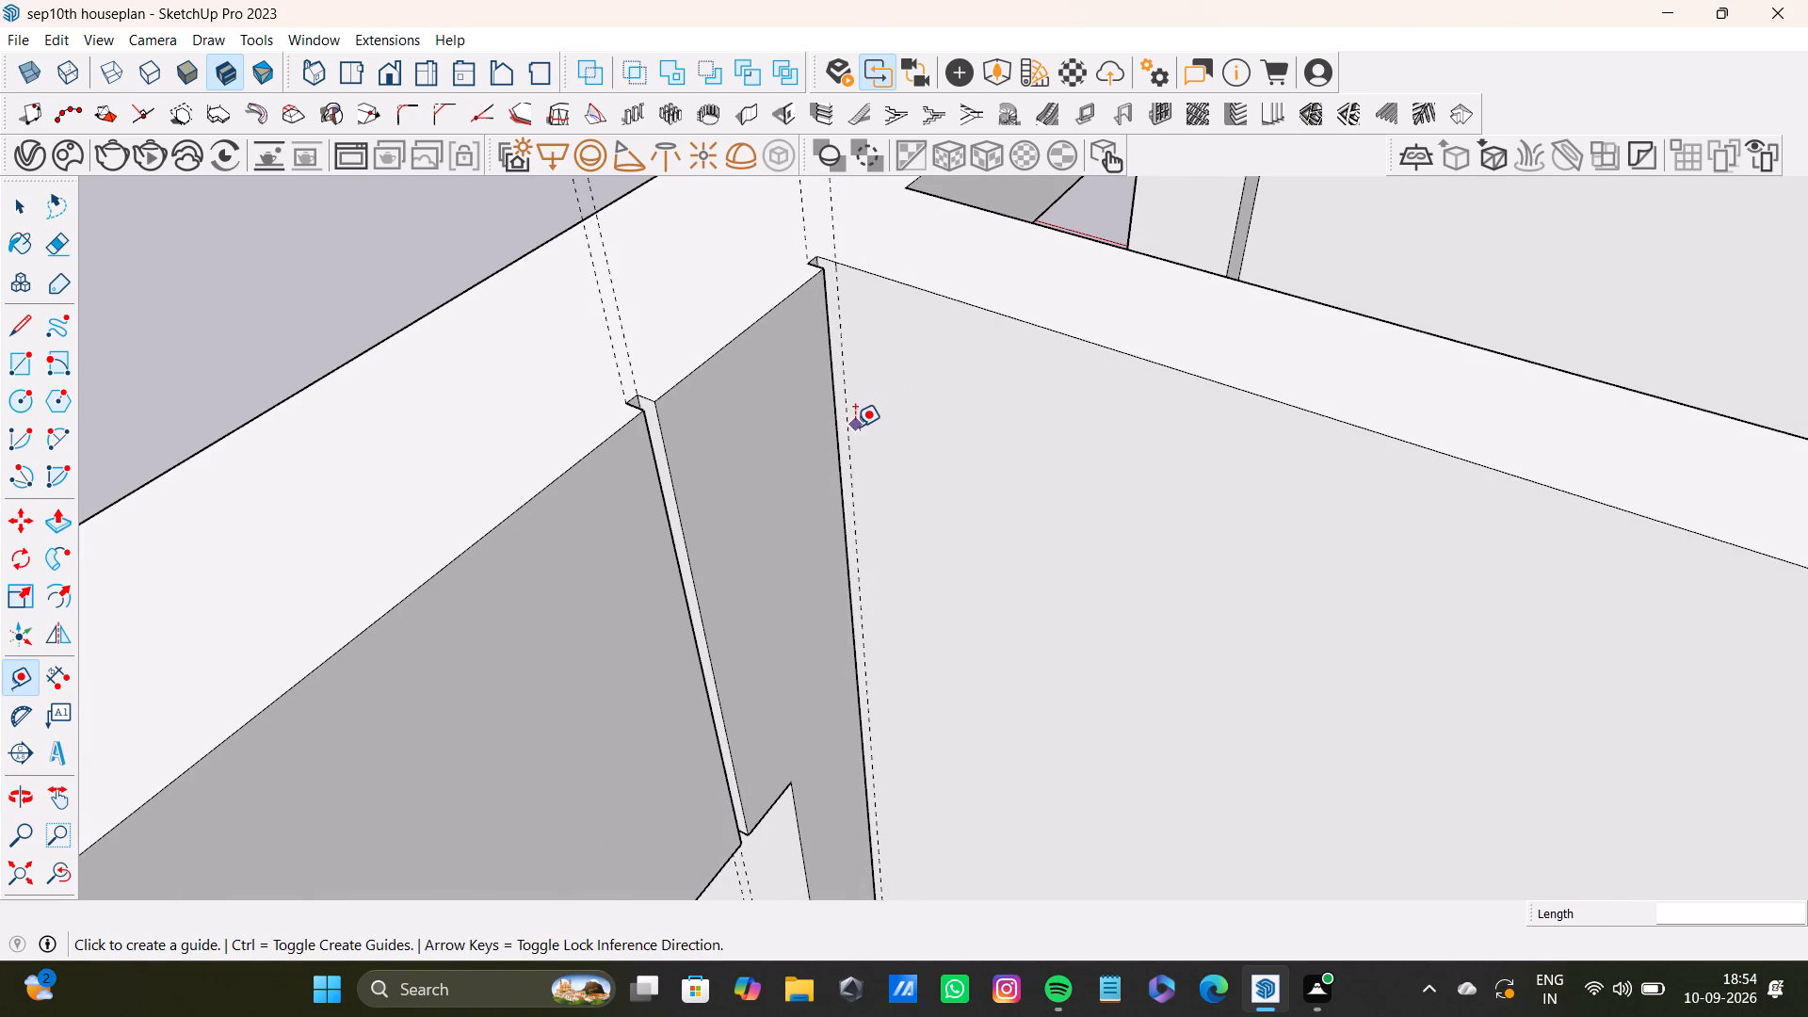
pyautogui.click(848, 432)
pyautogui.scroll(-5, 1338, 608)
pyautogui.keyDown('shift'); pyautogui.moveTo(1458, 629); pyautogui.dragTo(1140, 472, button='middle'); pyautogui.keyUp('shift')
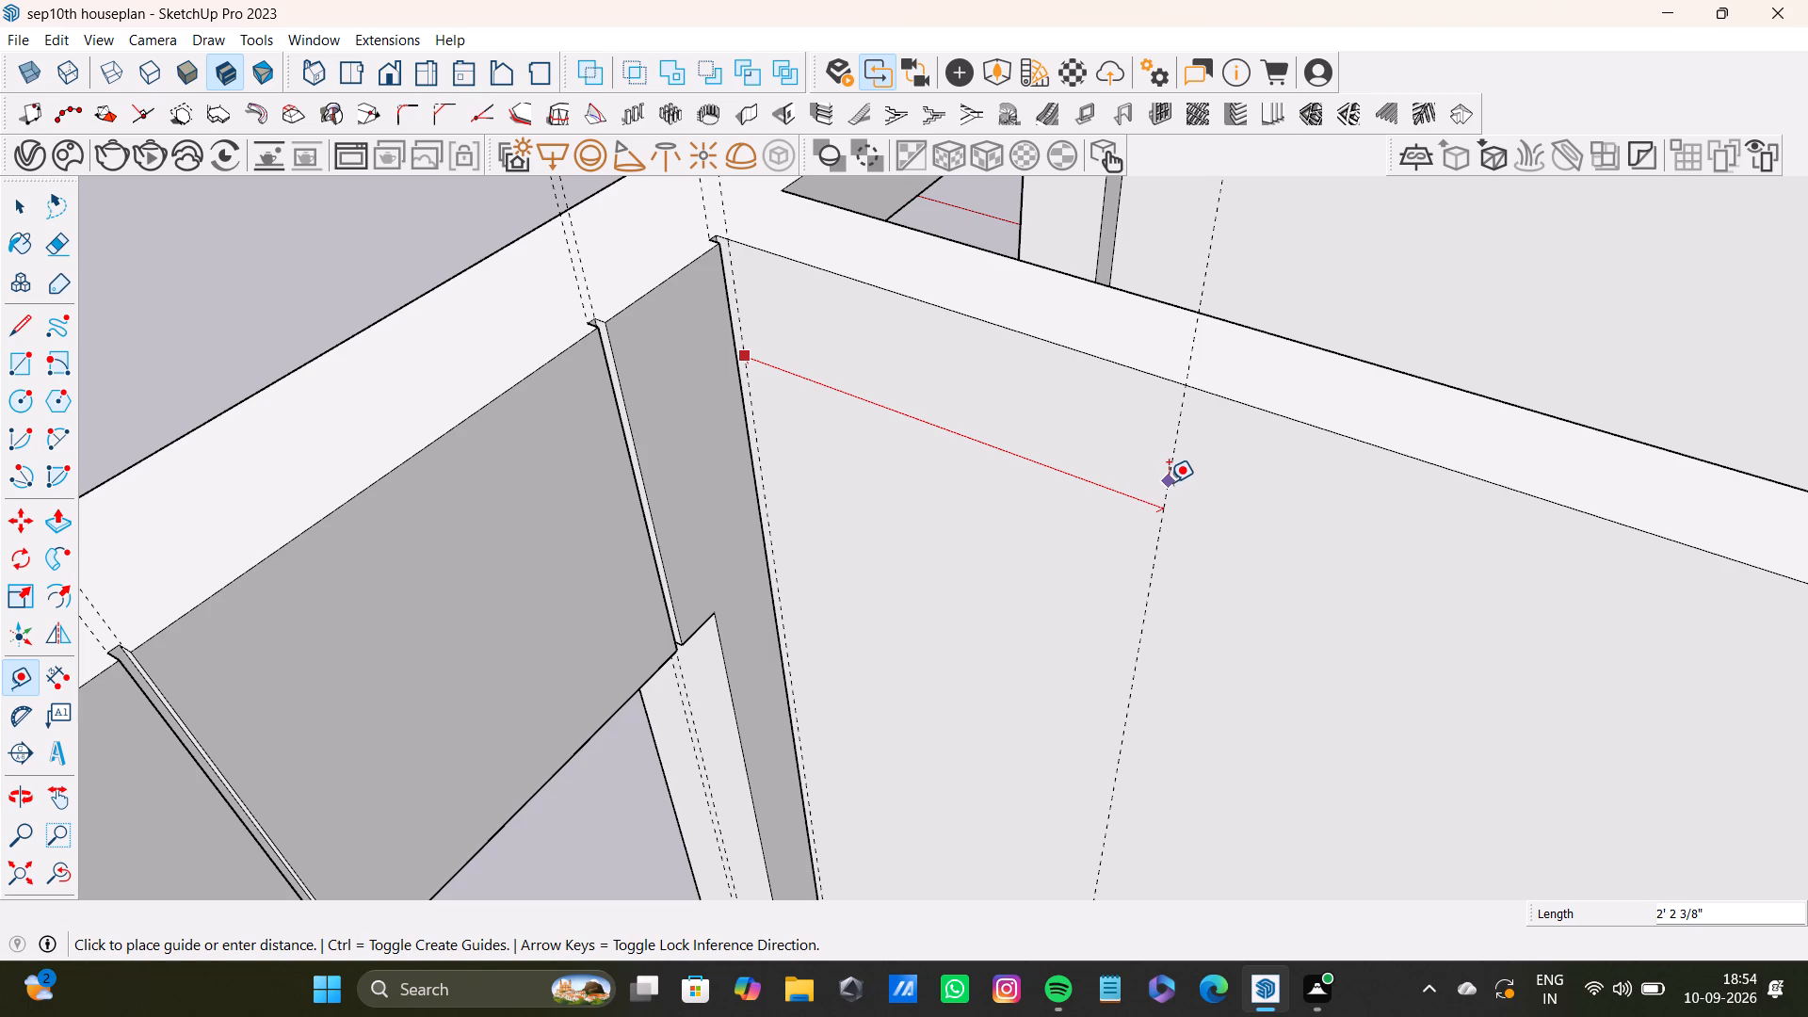
pyautogui.write("2'")
pyautogui.press('Return')
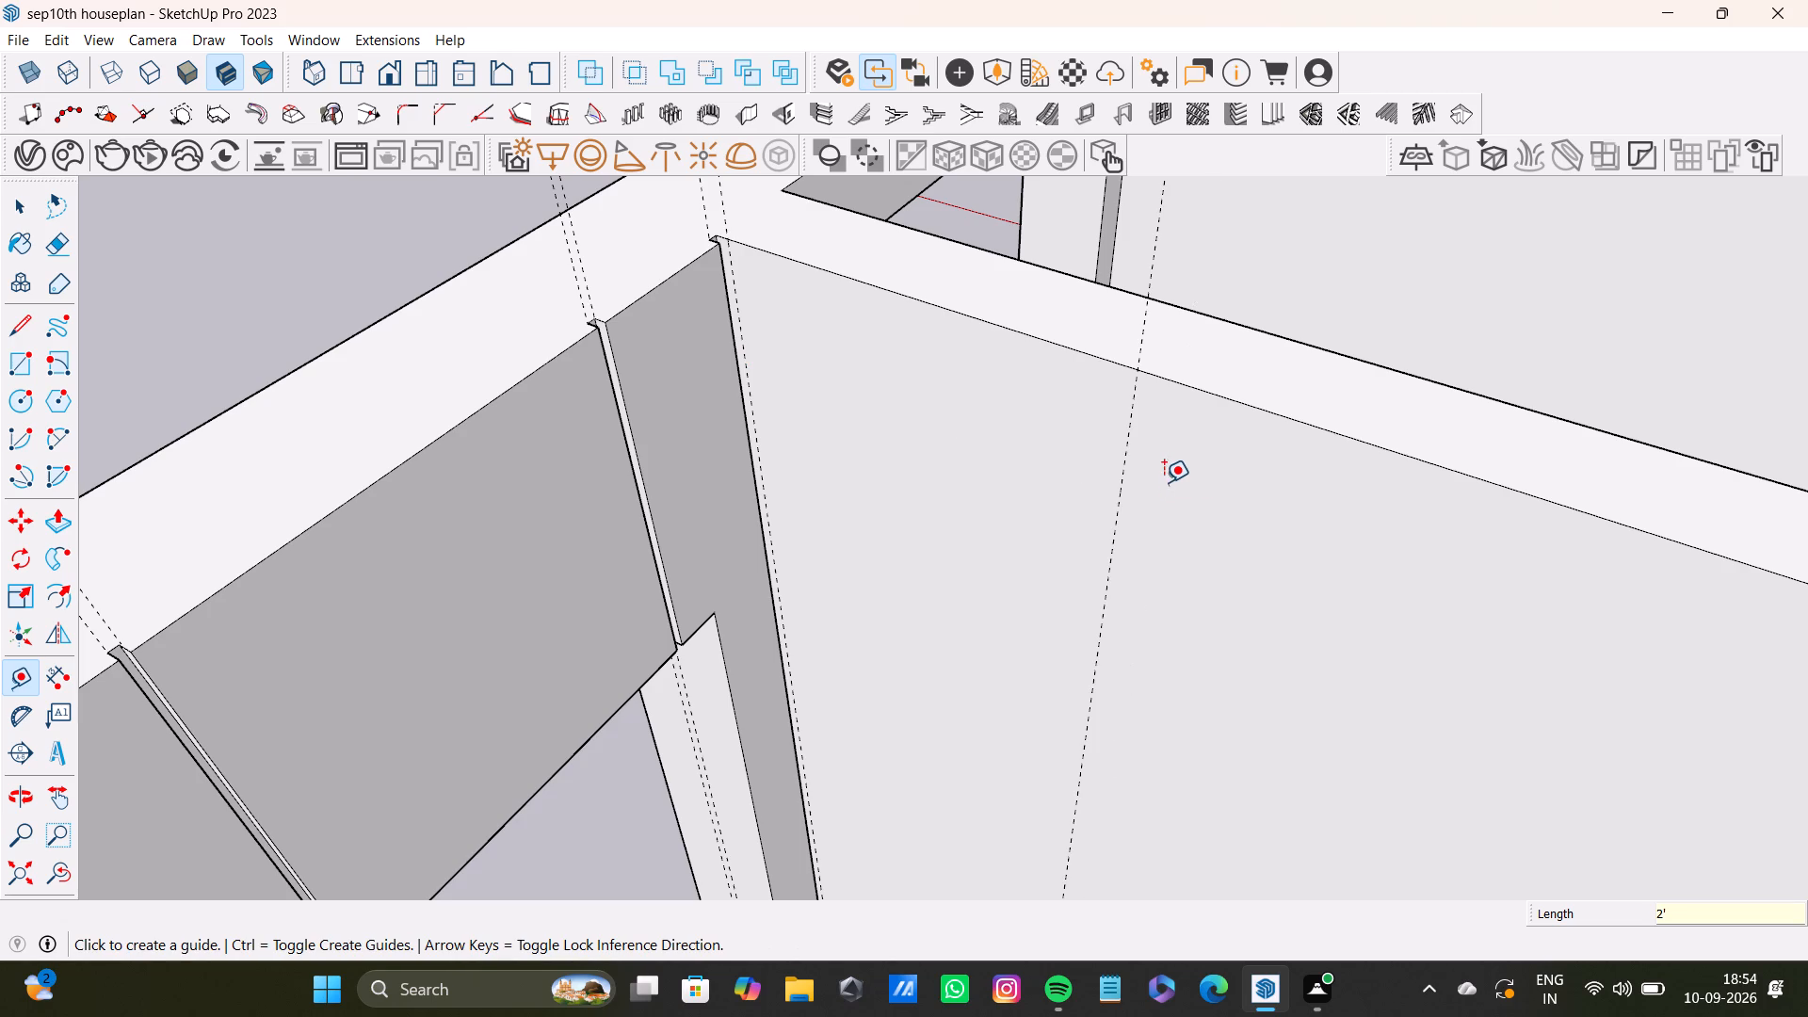
pyautogui.click(1110, 555)
pyautogui.write('0.5')
pyautogui.hotkey('shift', '"')
pyautogui.press('Return')
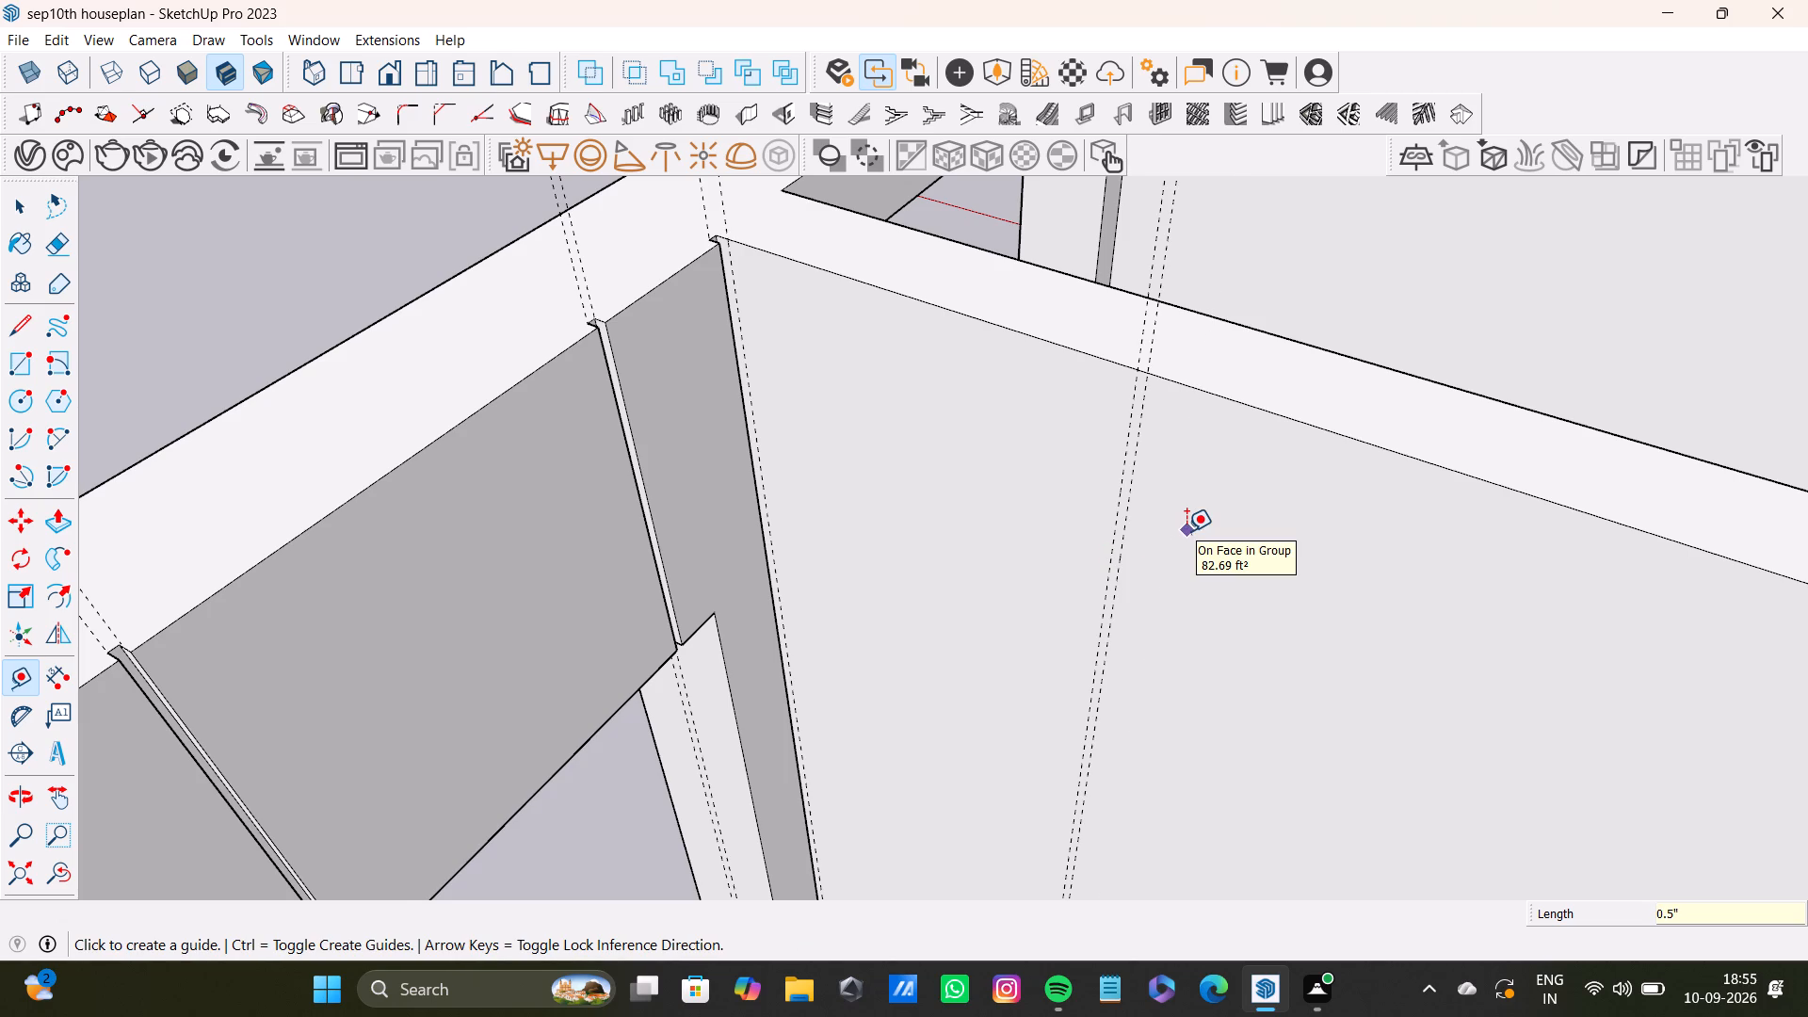
# Place guides for the side wall's second groove, one 7" past the first groove's far guide and another 0.5" beyond it.
pyautogui.scroll(-3, 1096, 430)
pyautogui.scroll(5, 1105, 438)
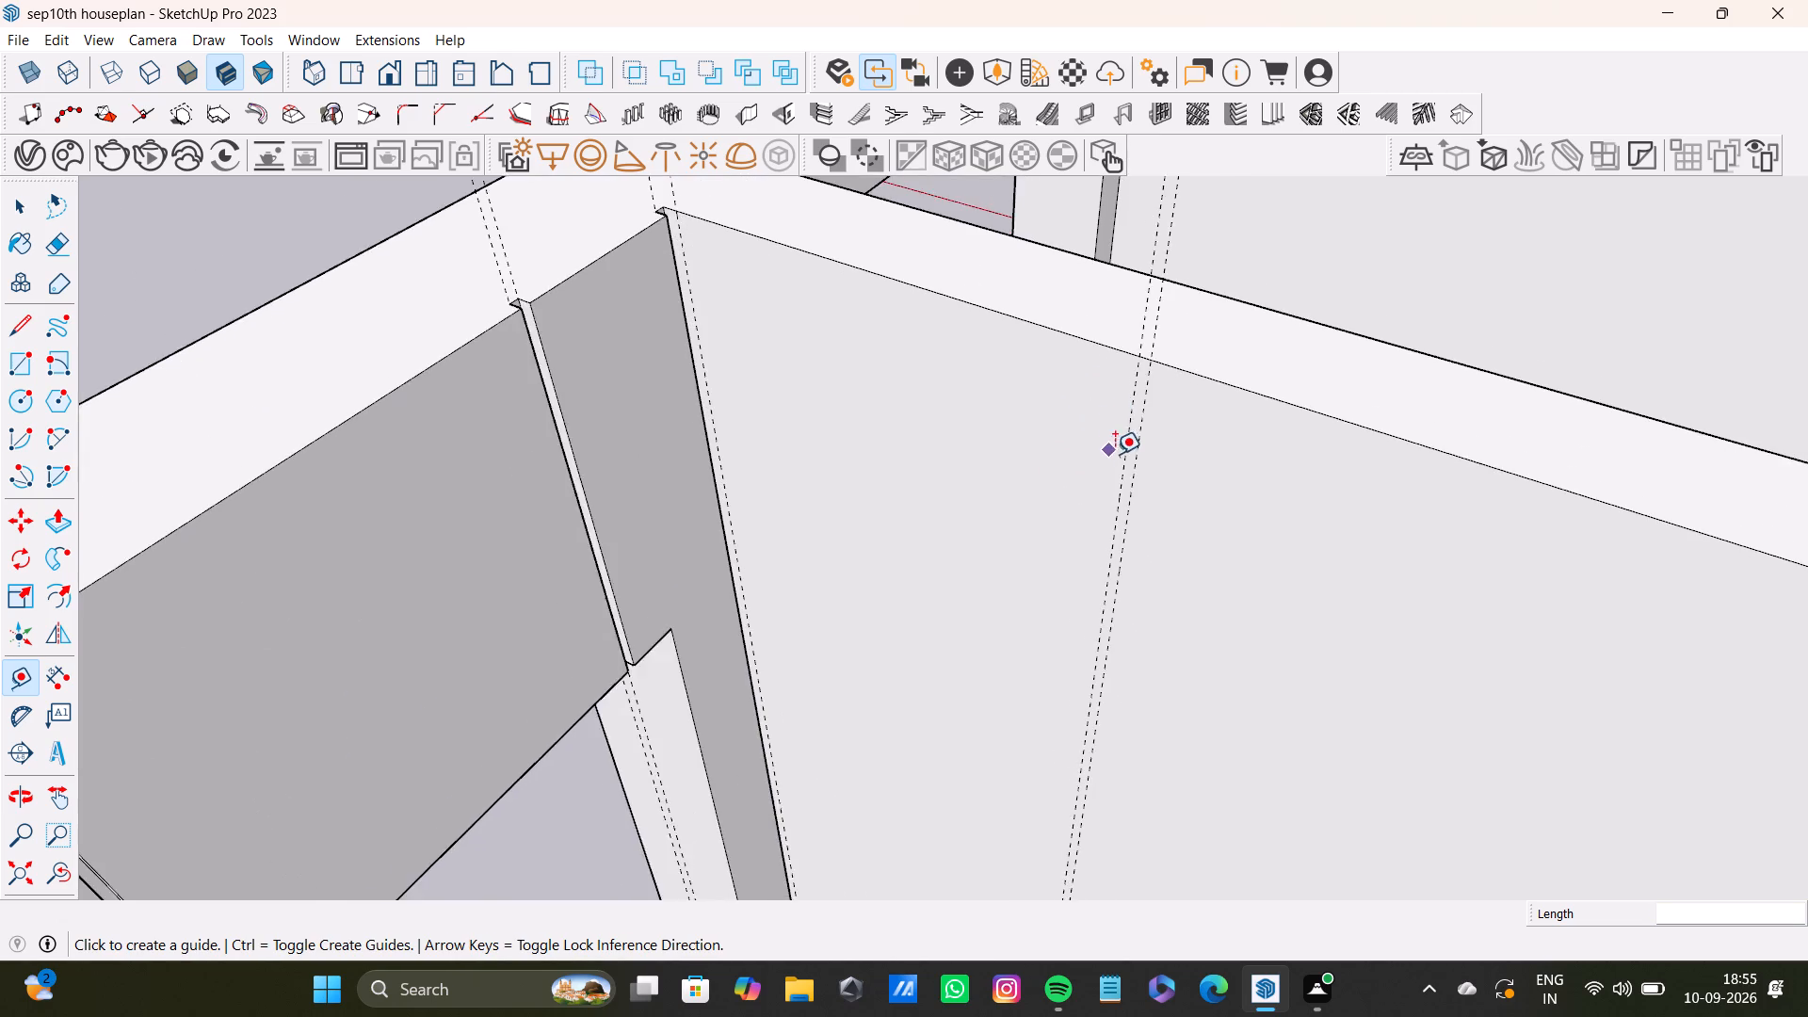
pyautogui.scroll(2, 1115, 454)
pyautogui.moveTo(1145, 460); pyautogui.dragTo(1156, 463)
pyautogui.write('7"')
pyautogui.press('Return')
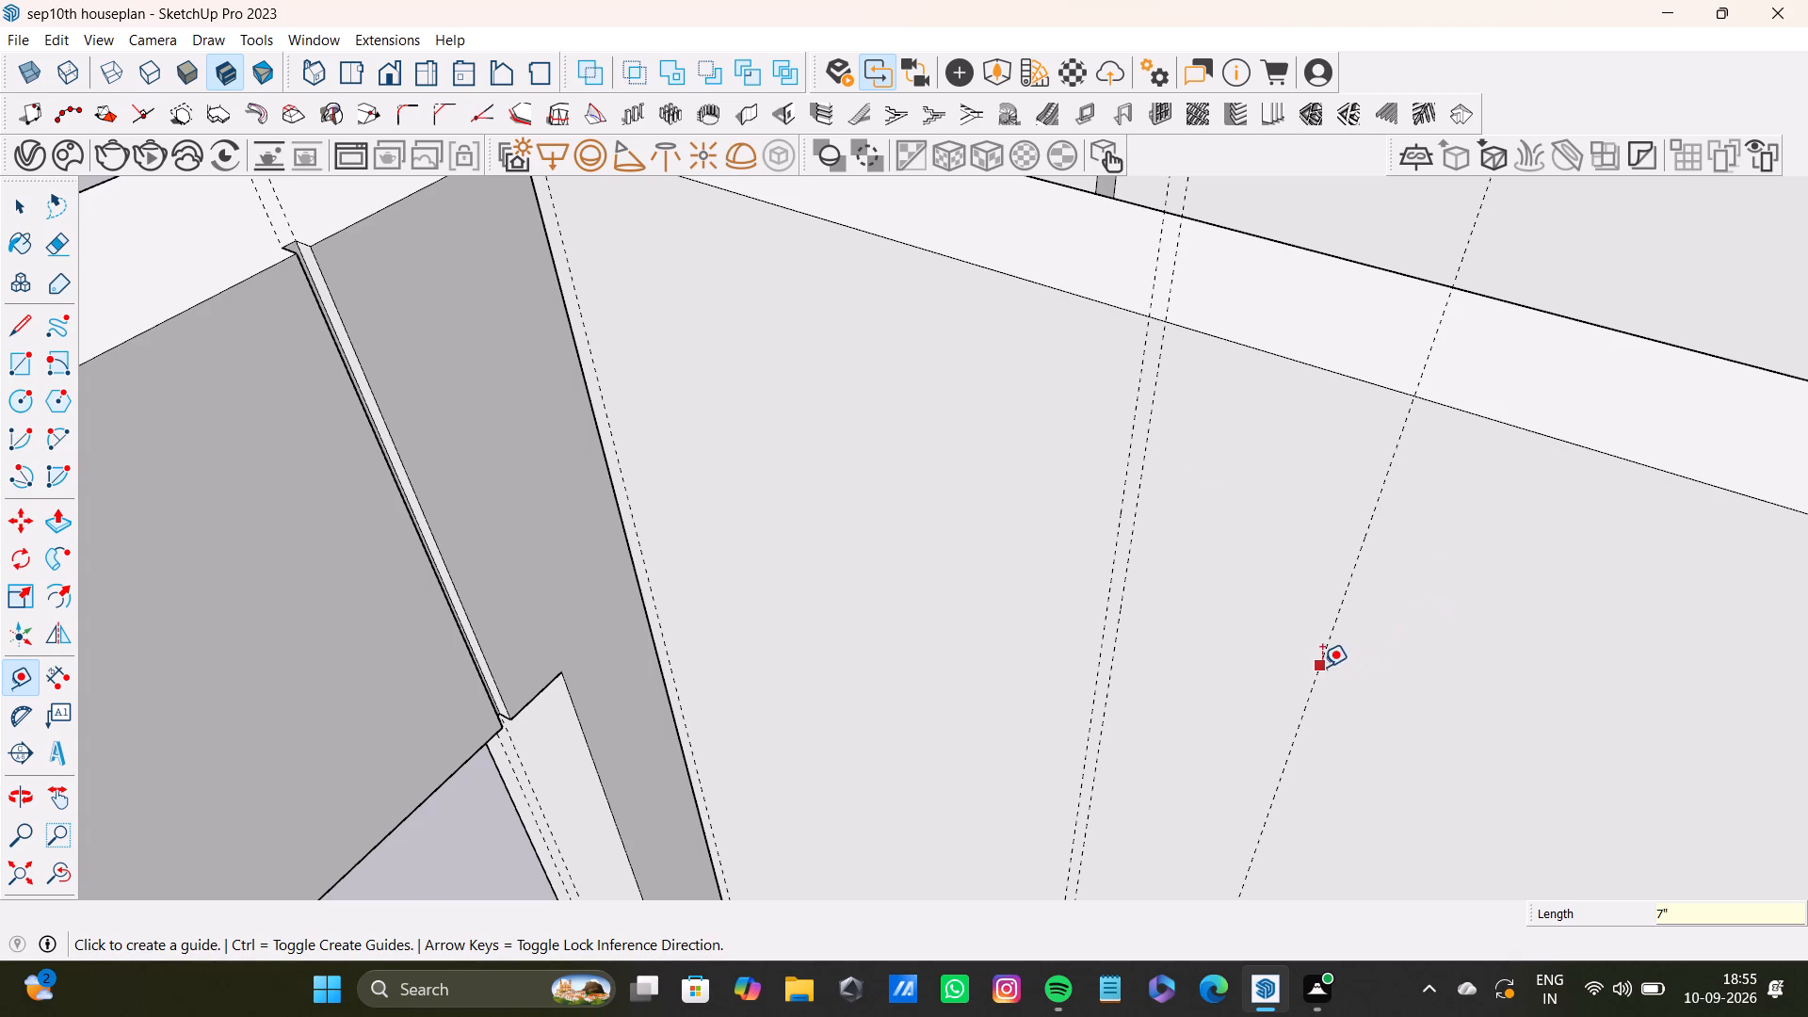
pyautogui.click(1322, 667)
pyautogui.write('0.5')
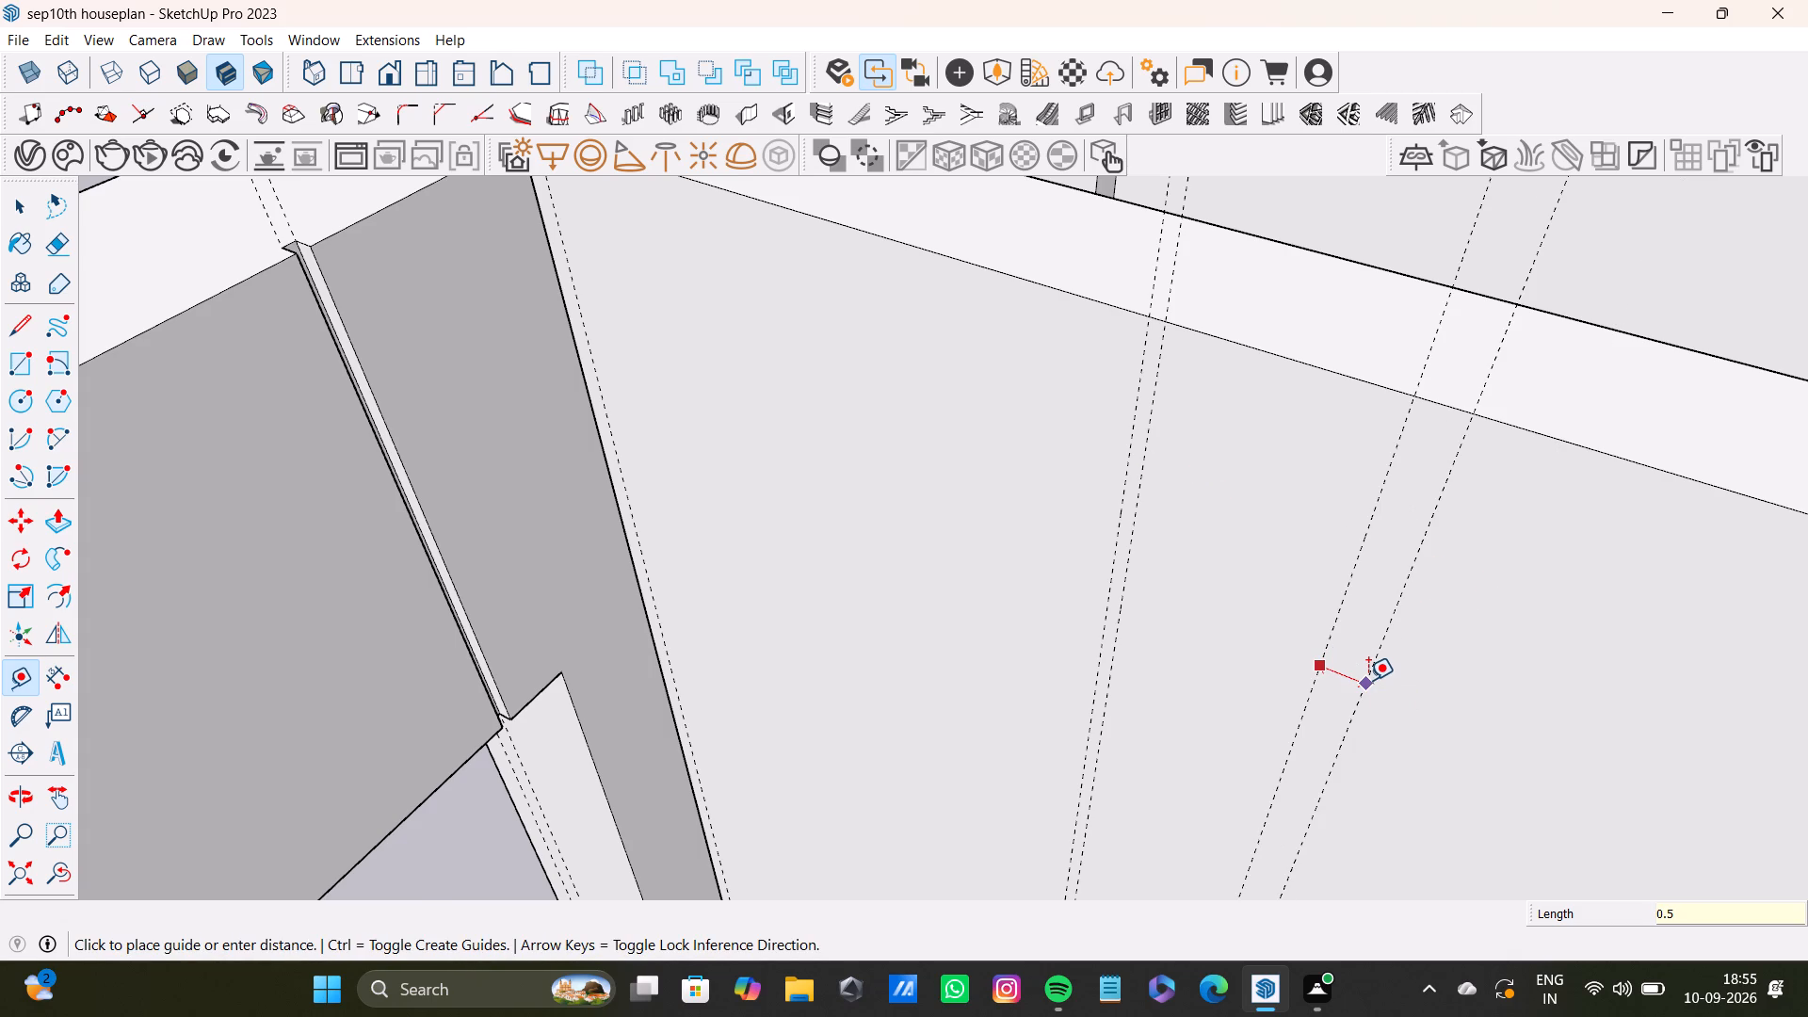
pyautogui.hotkey('shift', '"')
pyautogui.press('Return')
# Place a vertical guide on the side wall 2' past the second groove's far guide.
pyautogui.scroll(-8, 1327, 698)
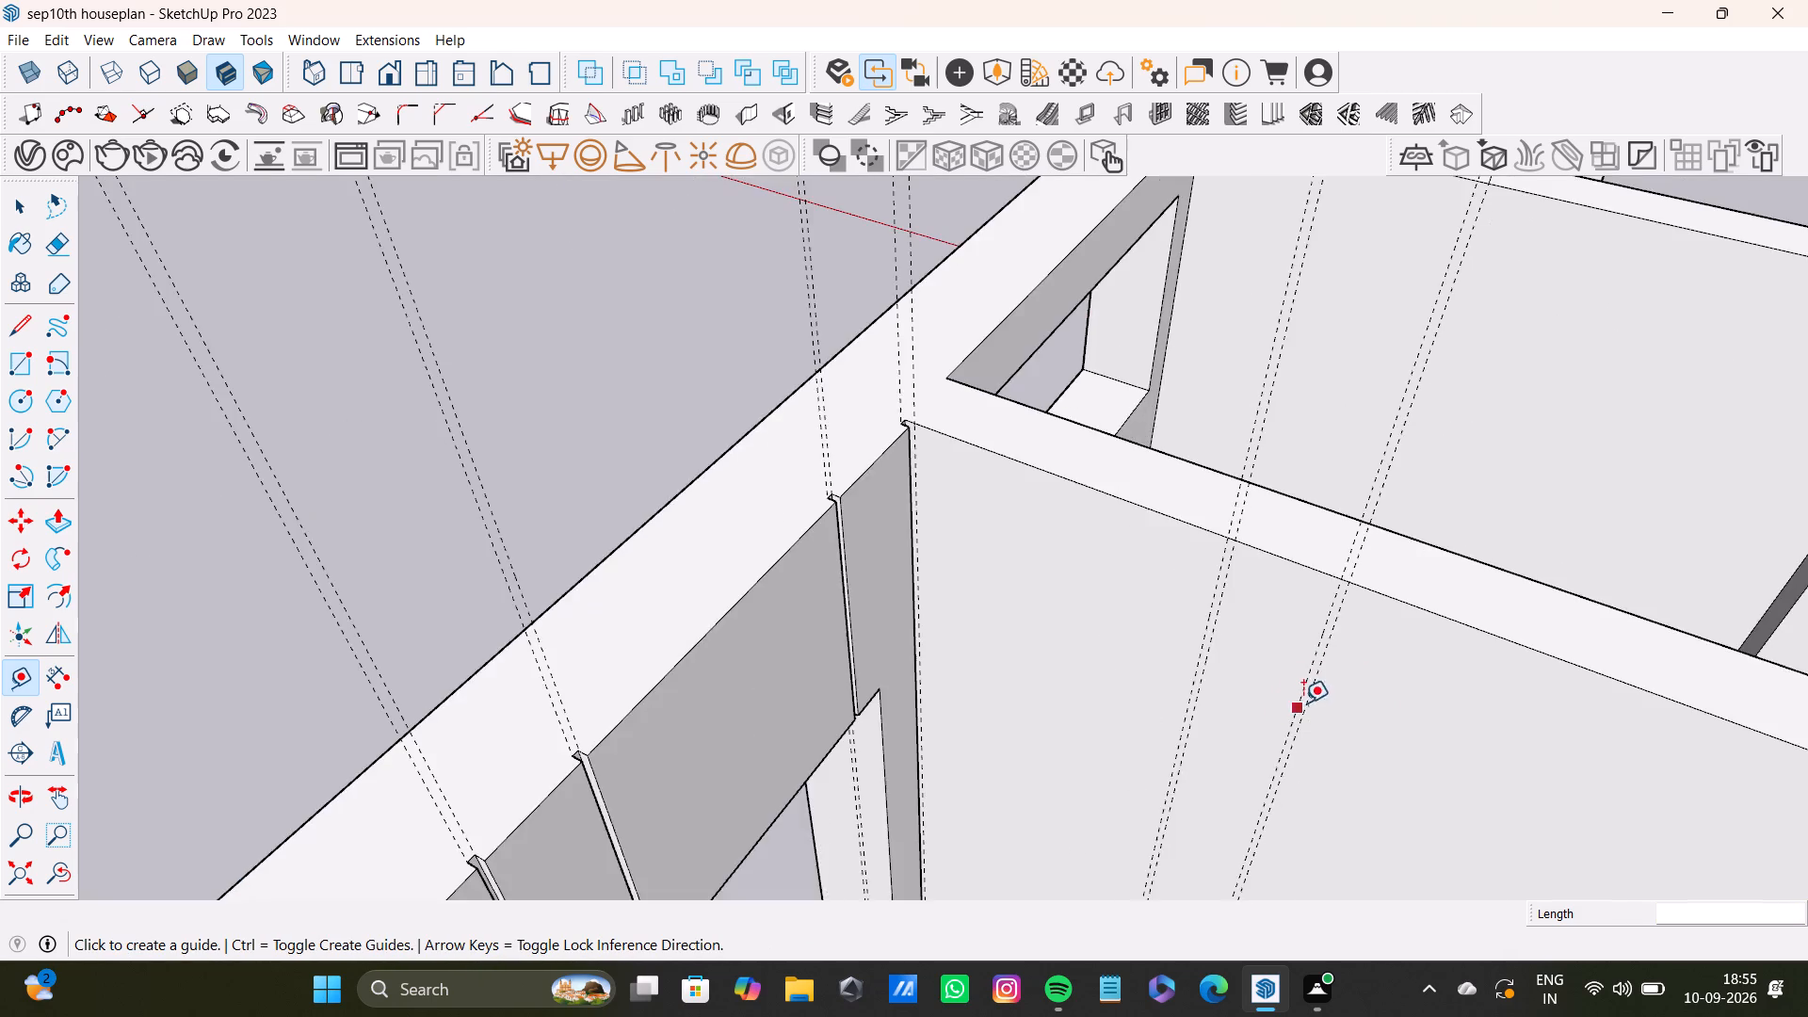
pyautogui.keyDown('shift'); pyautogui.moveTo(1254, 671); pyautogui.dragTo(858, 565, button='middle'); pyautogui.keyUp('shift')
pyautogui.scroll(7, 886, 531)
pyautogui.click(915, 565)
pyautogui.scroll(-4, 1172, 629)
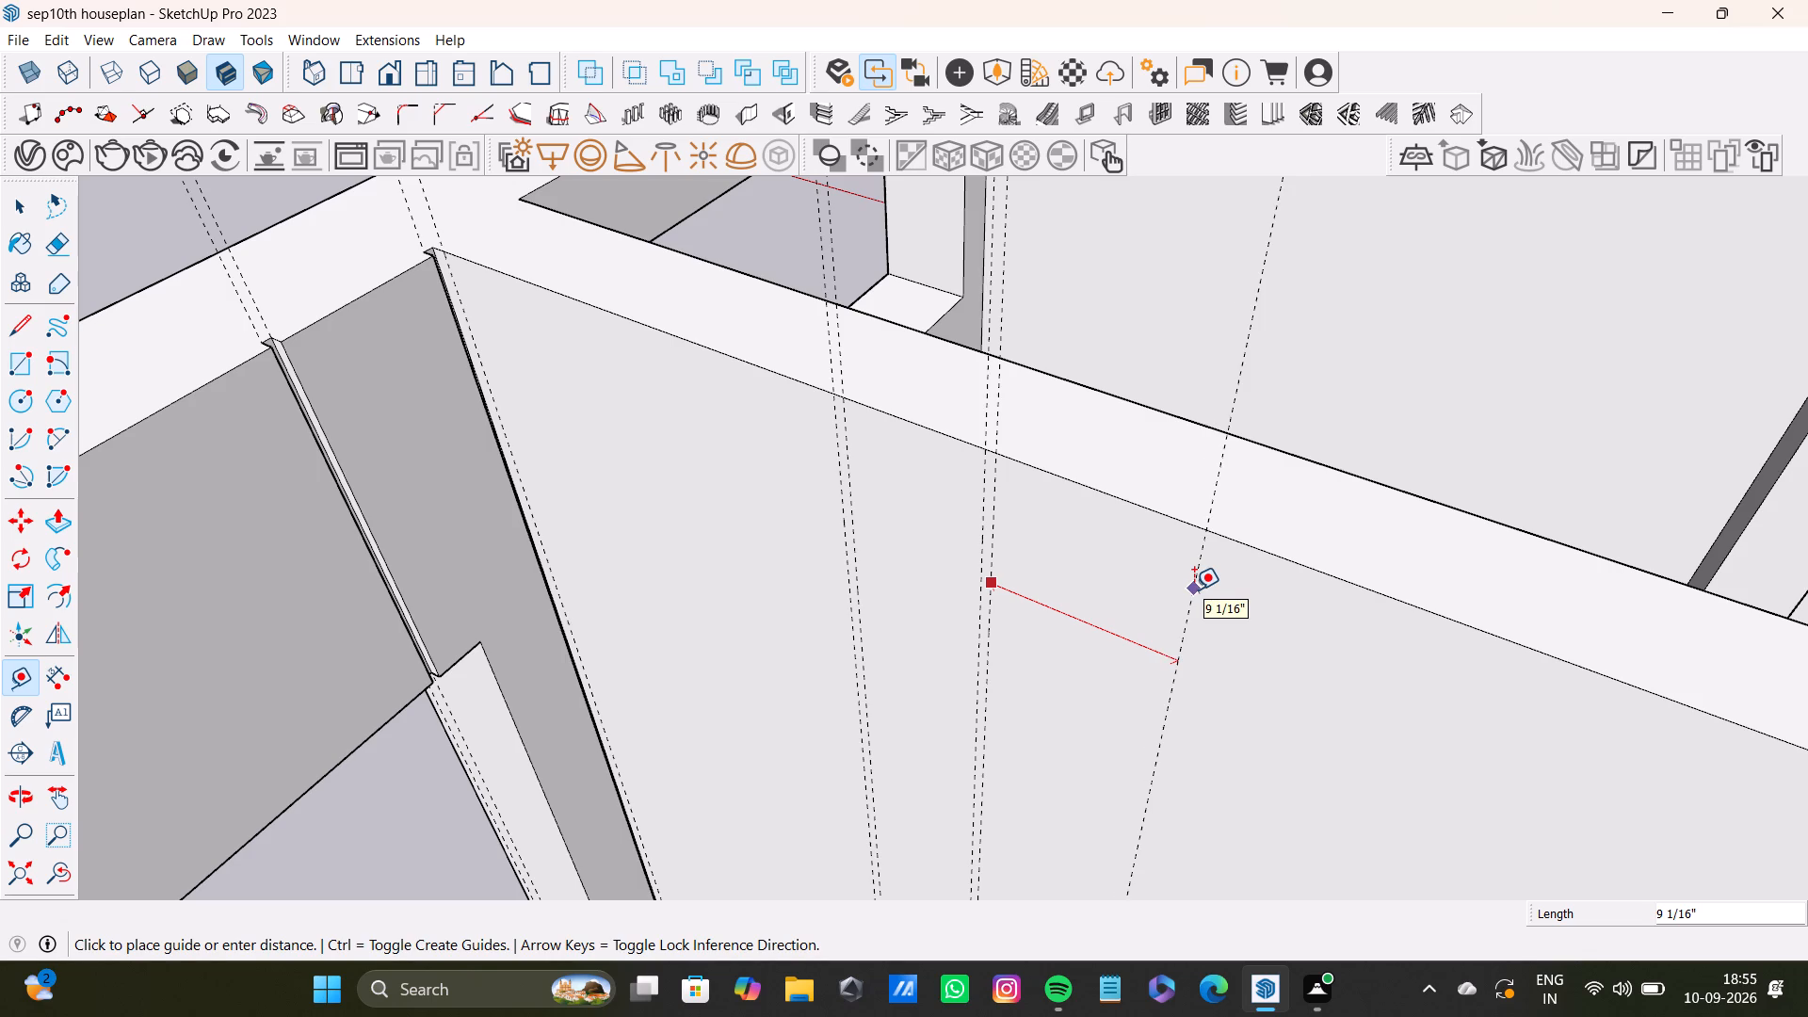
pyautogui.scroll(-5, 1167, 599)
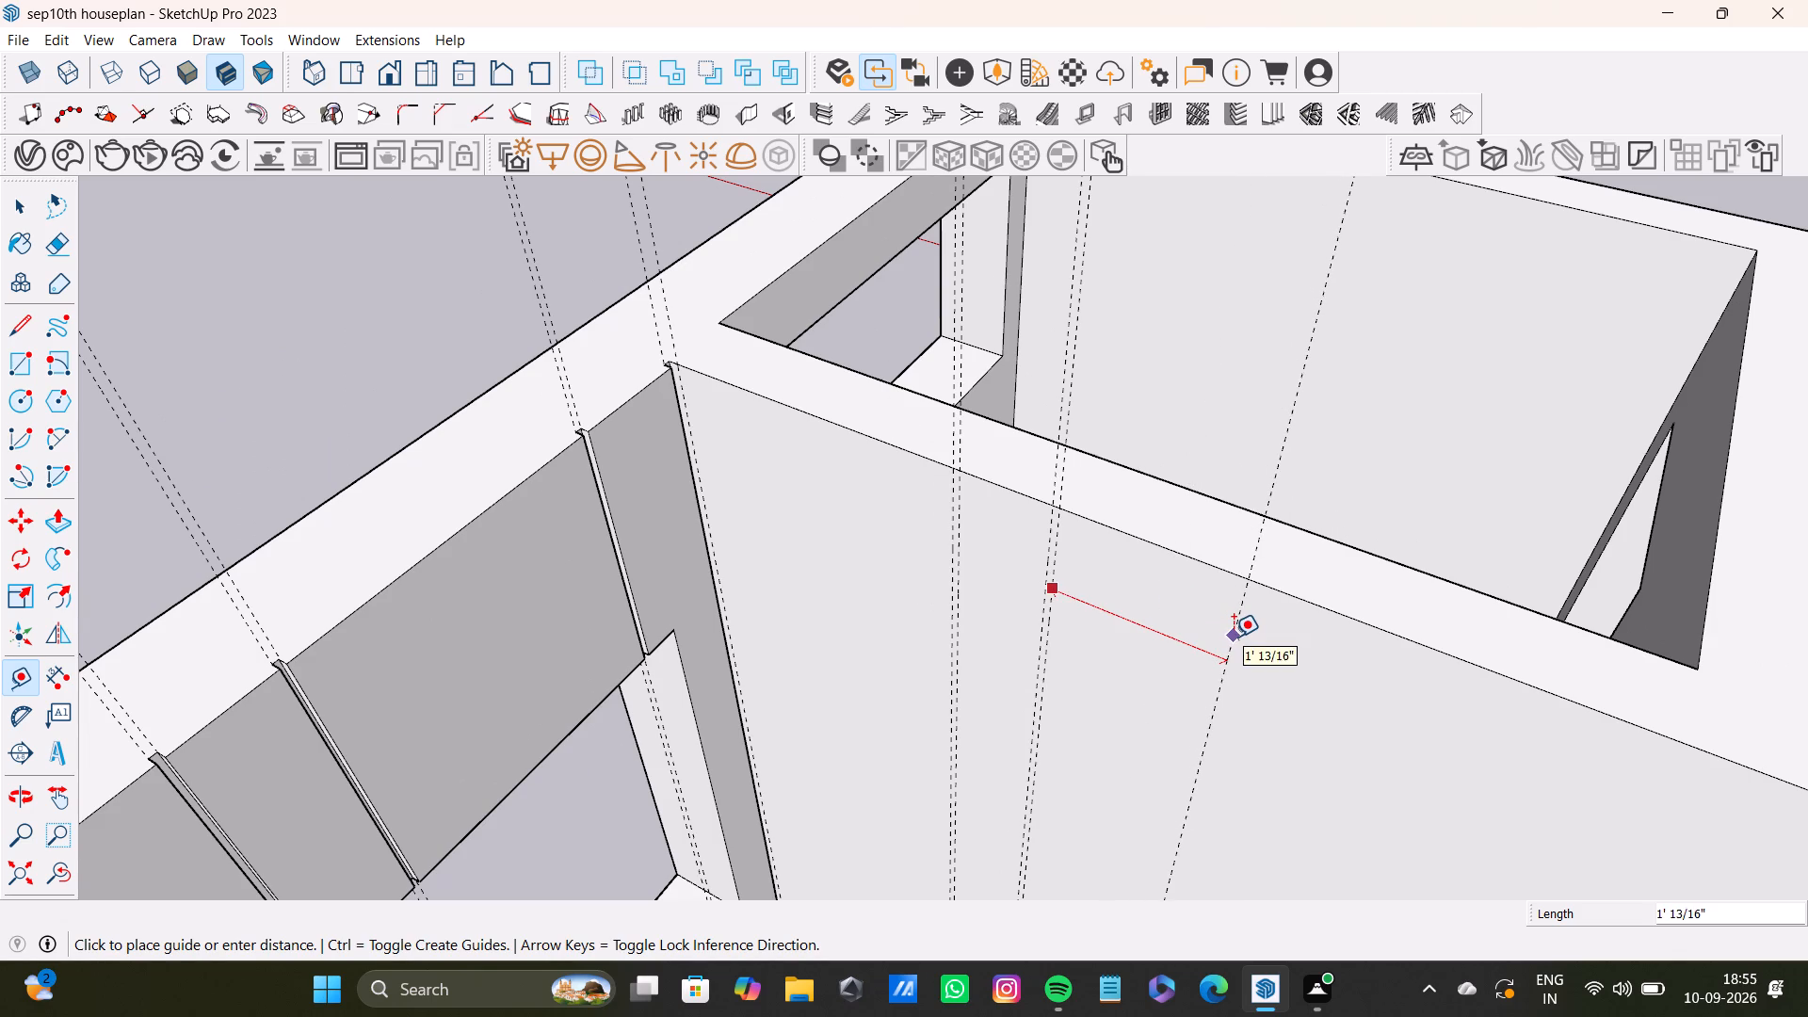
pyautogui.write("2'")
pyautogui.press('Return')
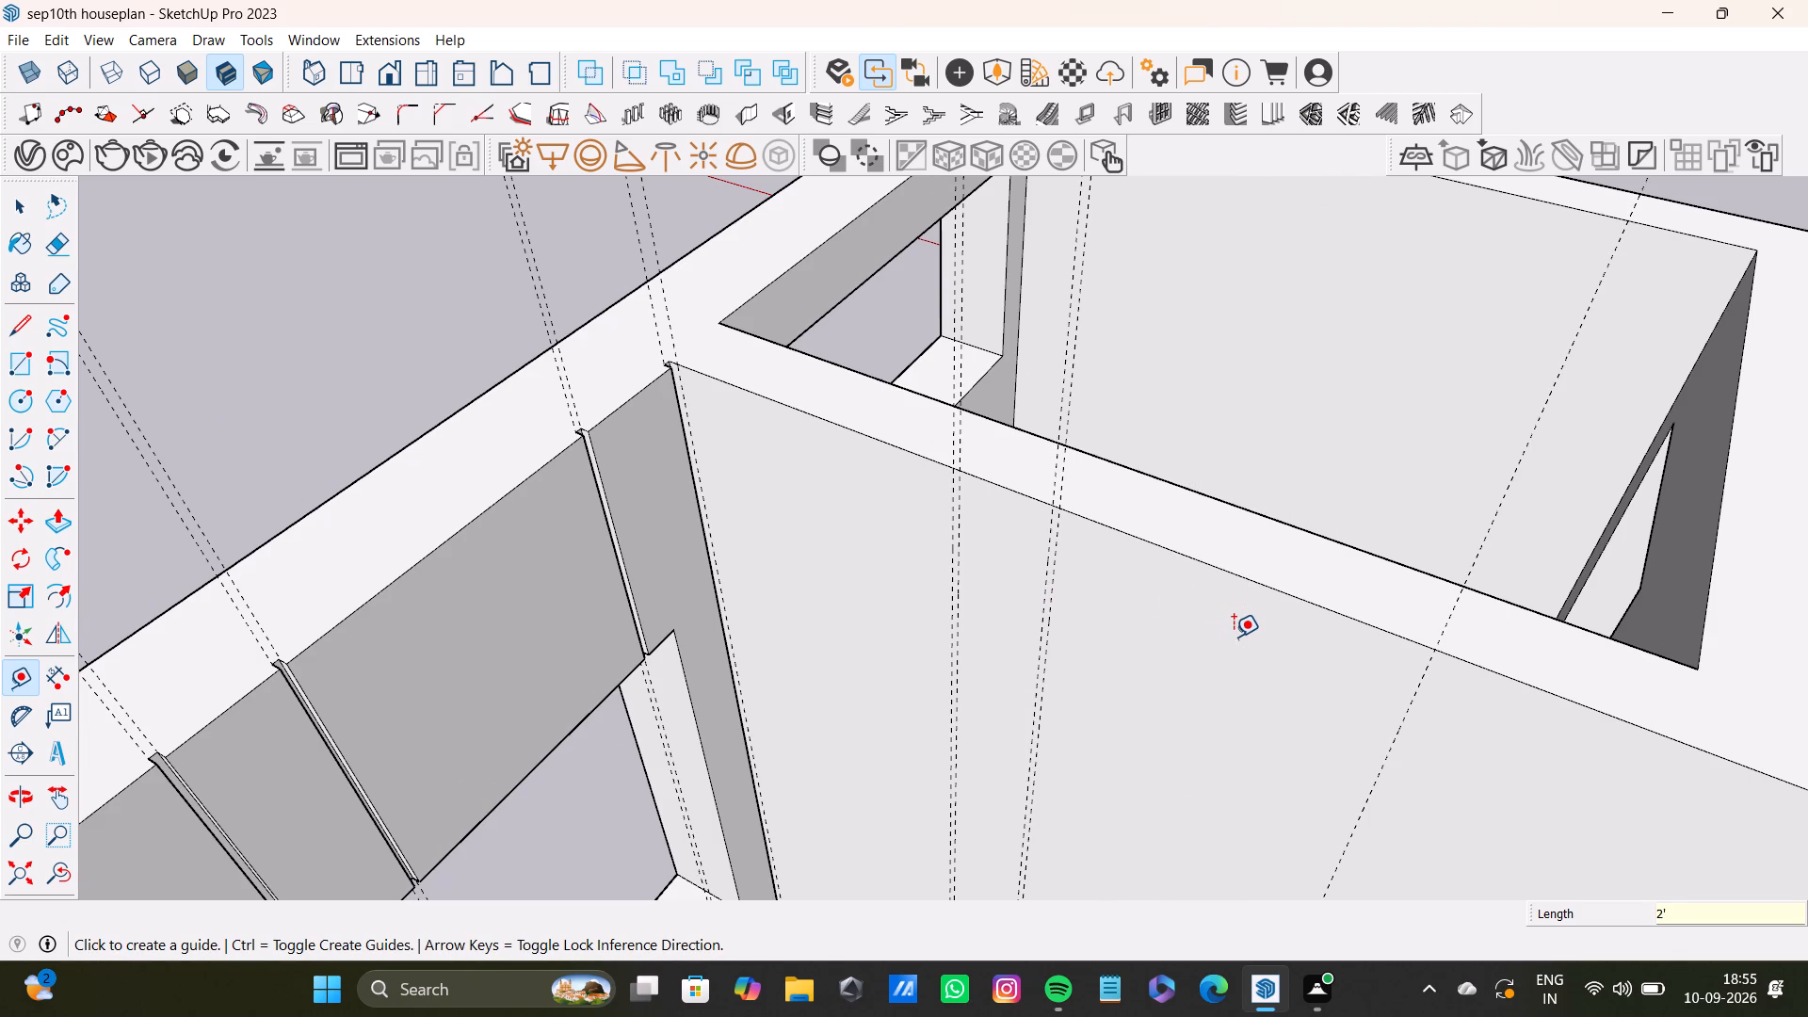
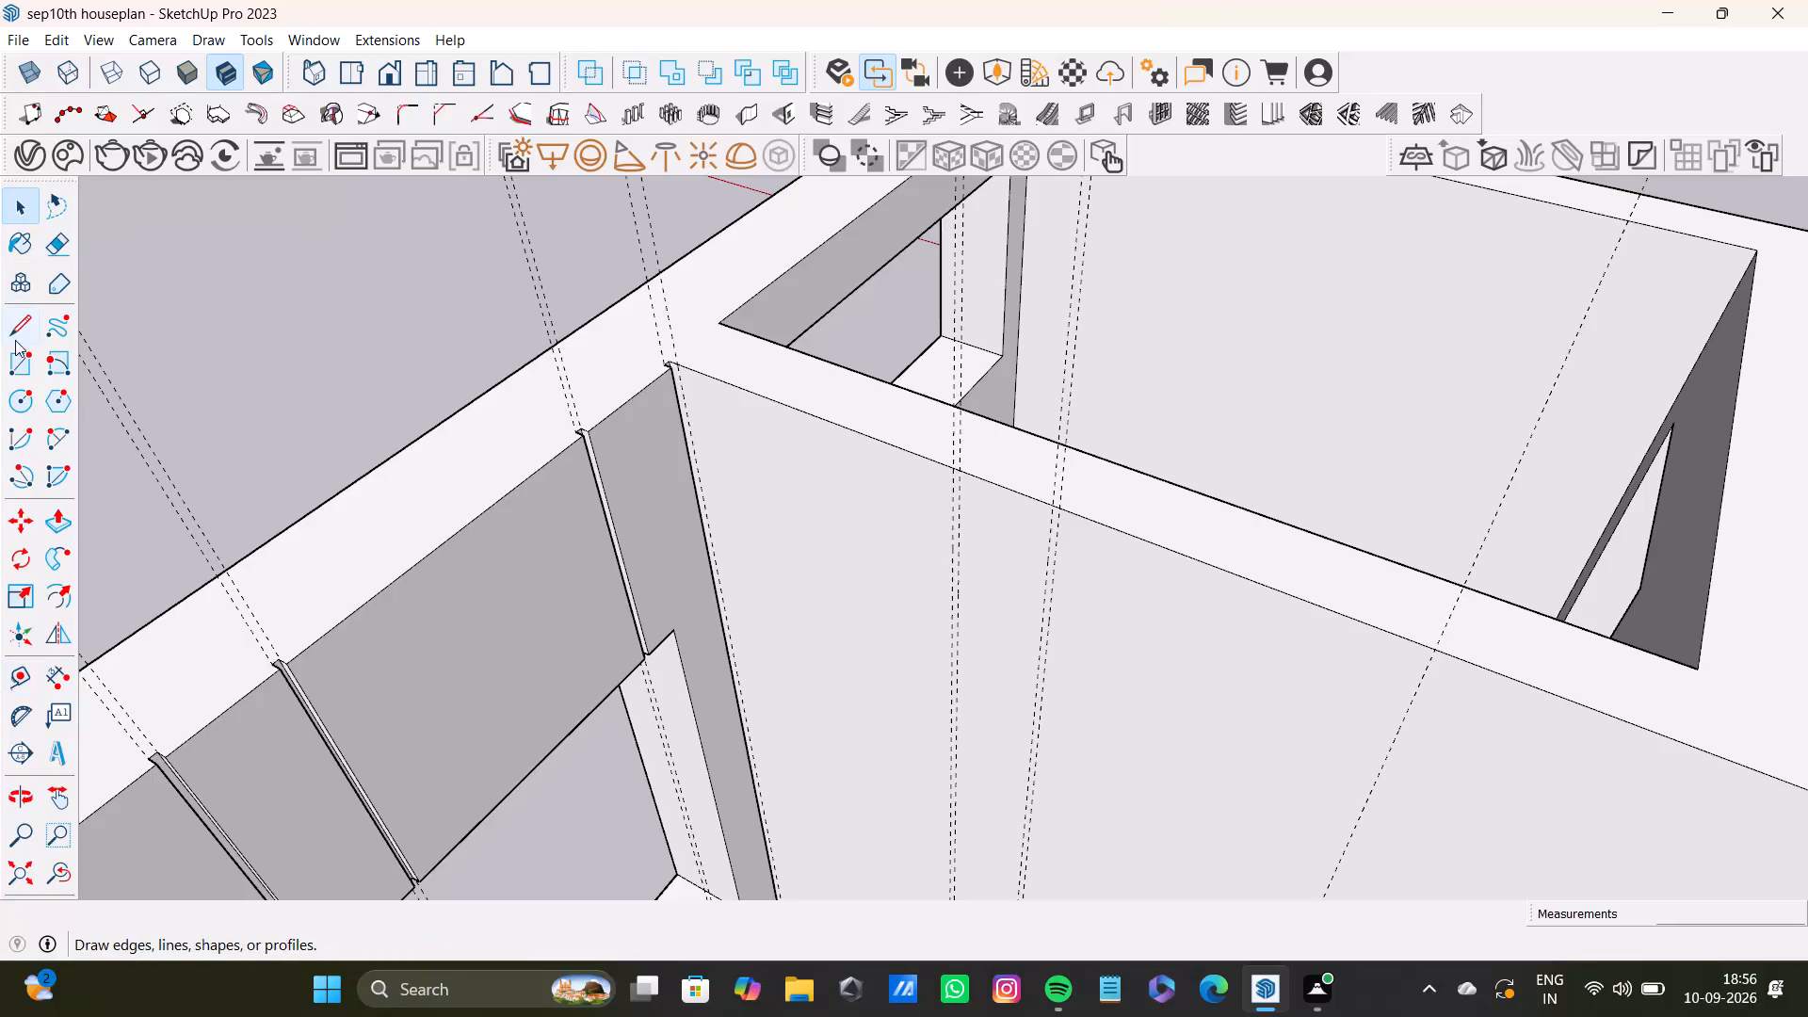
# Draw a 10' vertical line along the side wall's corner guide, from the wall's top edge down to the floor.
pyautogui.click(17, 329)
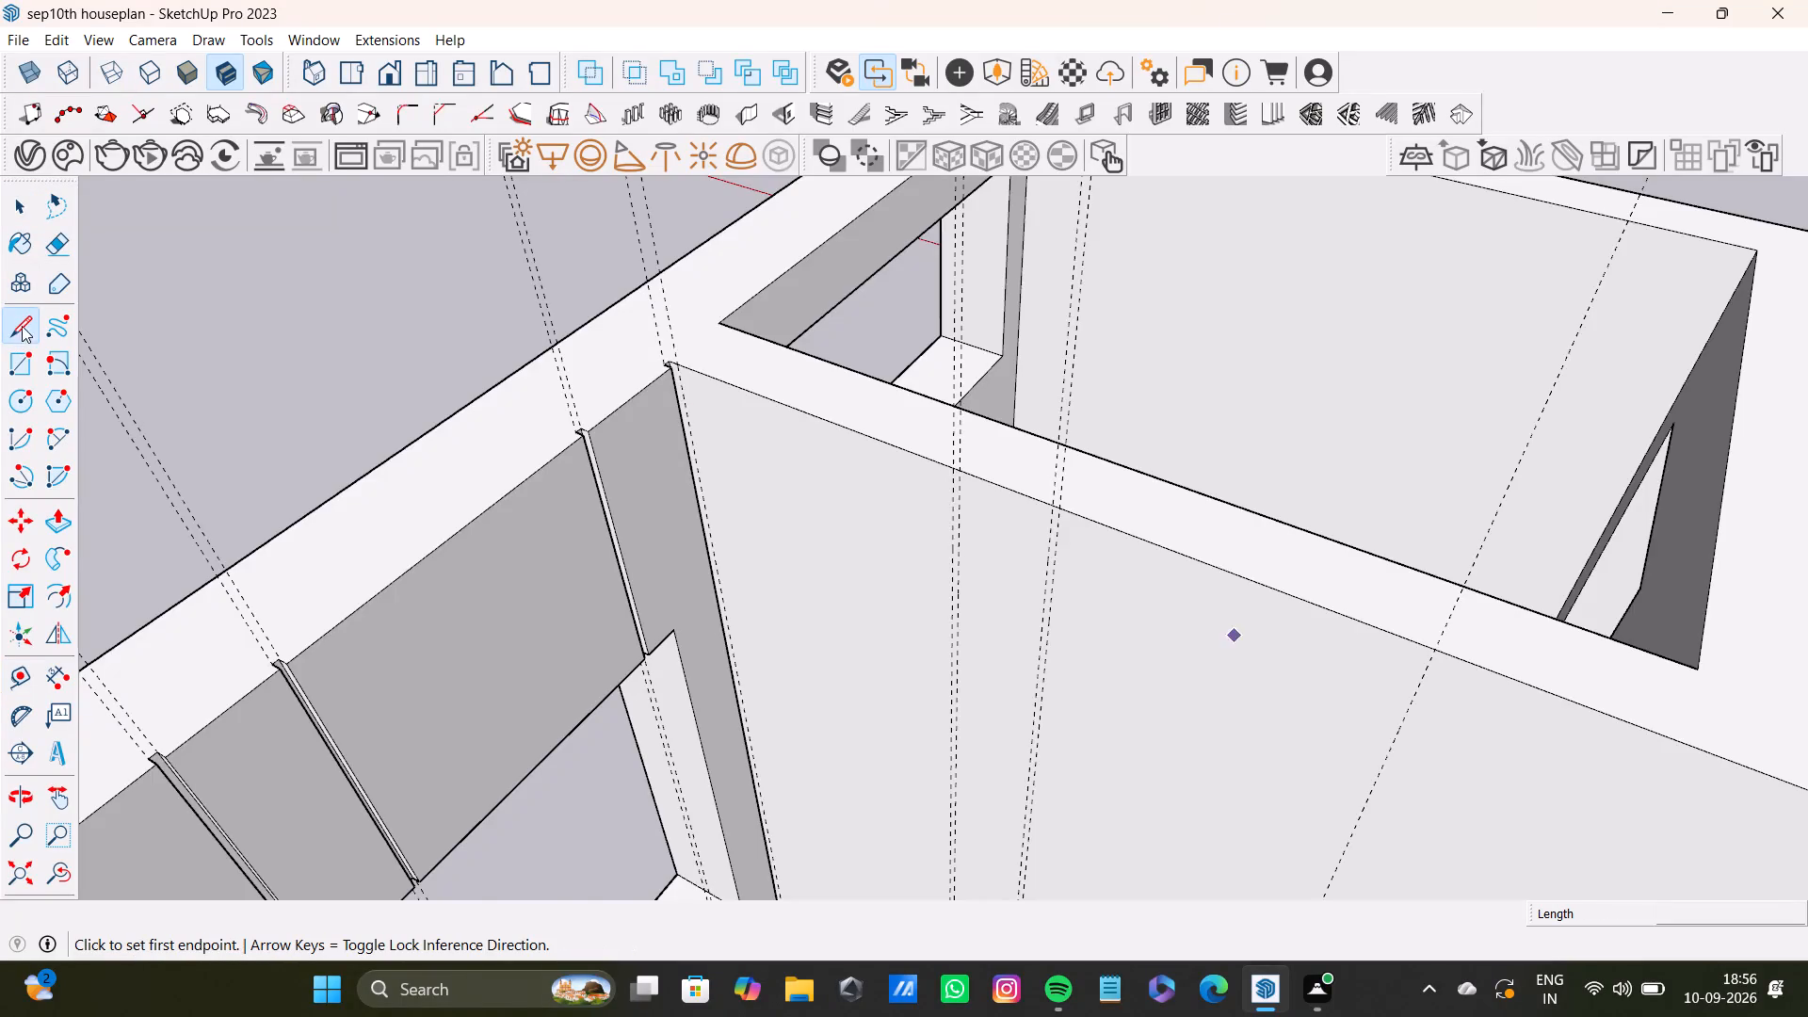
pyautogui.scroll(-3, 790, 427)
pyautogui.scroll(13, 663, 412)
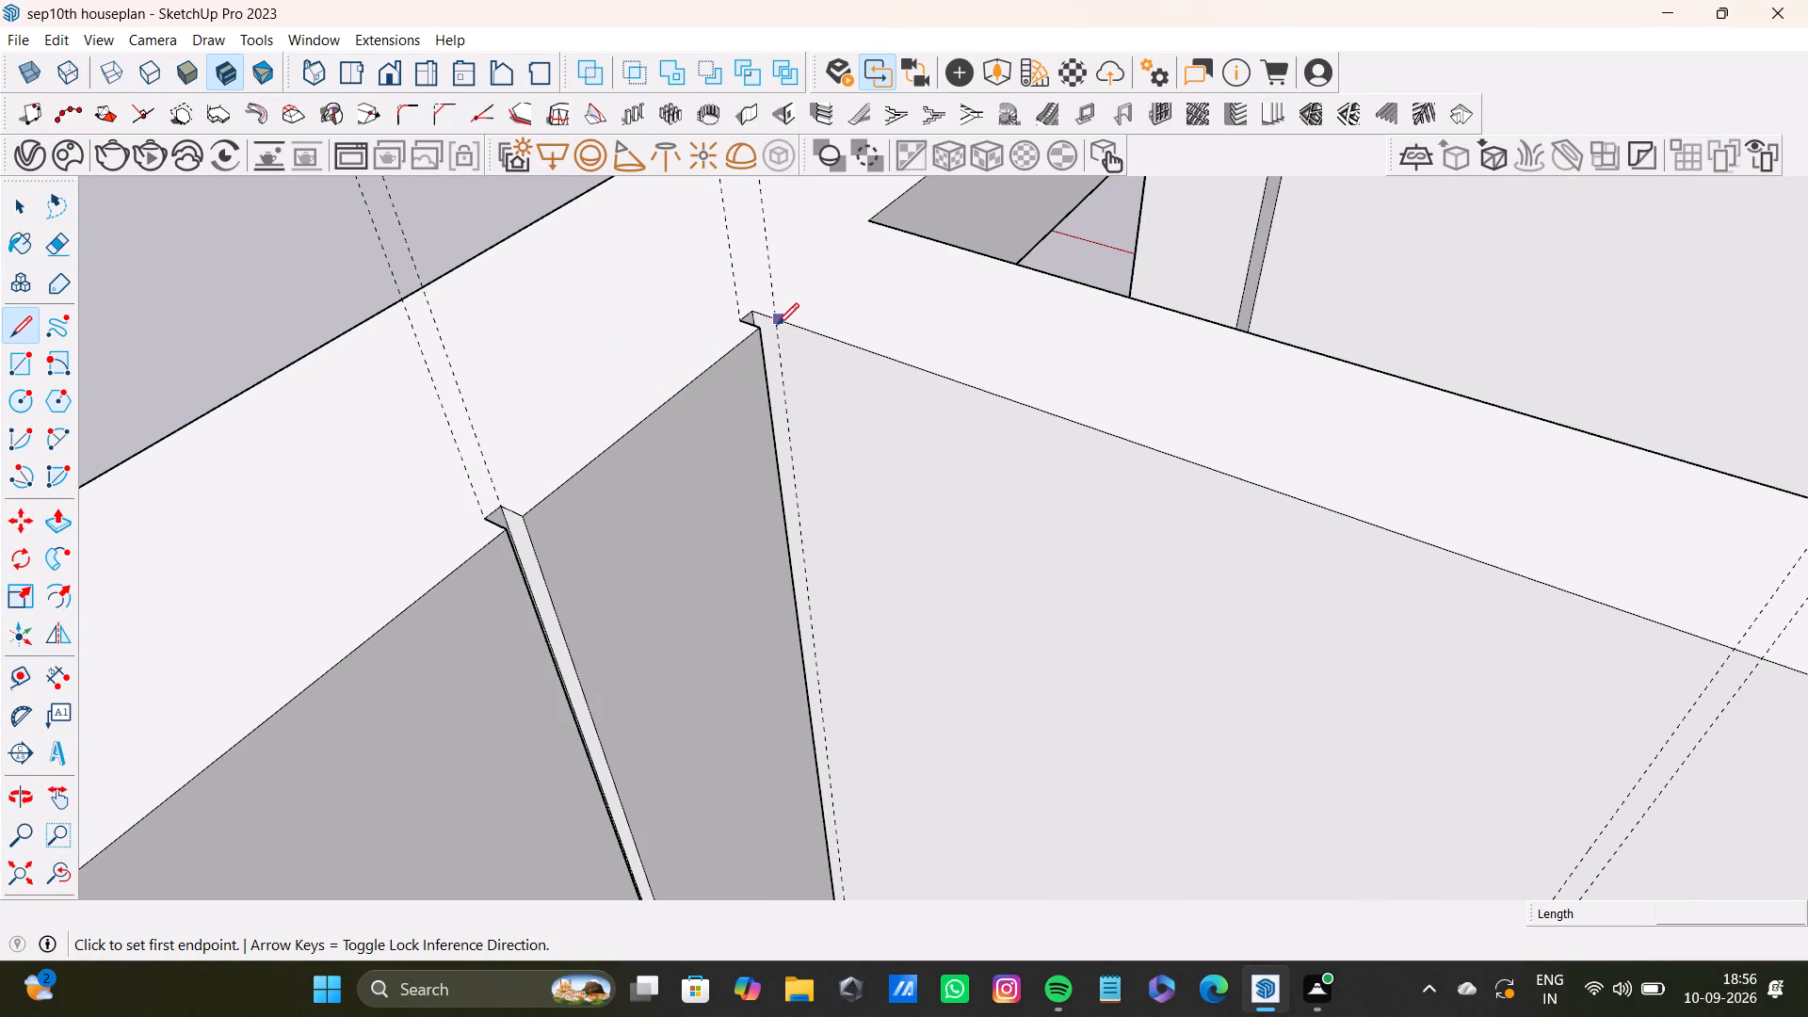
pyautogui.click(777, 325)
pyautogui.scroll(-4, 770, 490)
pyautogui.keyDown('shift'); pyautogui.scroll(-1, 814, 581); pyautogui.keyUp('shift')
pyautogui.keyDown('shift'); pyautogui.moveTo(814, 581); pyautogui.dragTo(821, 357, button='middle'); pyautogui.keyUp('shift')
pyautogui.scroll(-3, 853, 565)
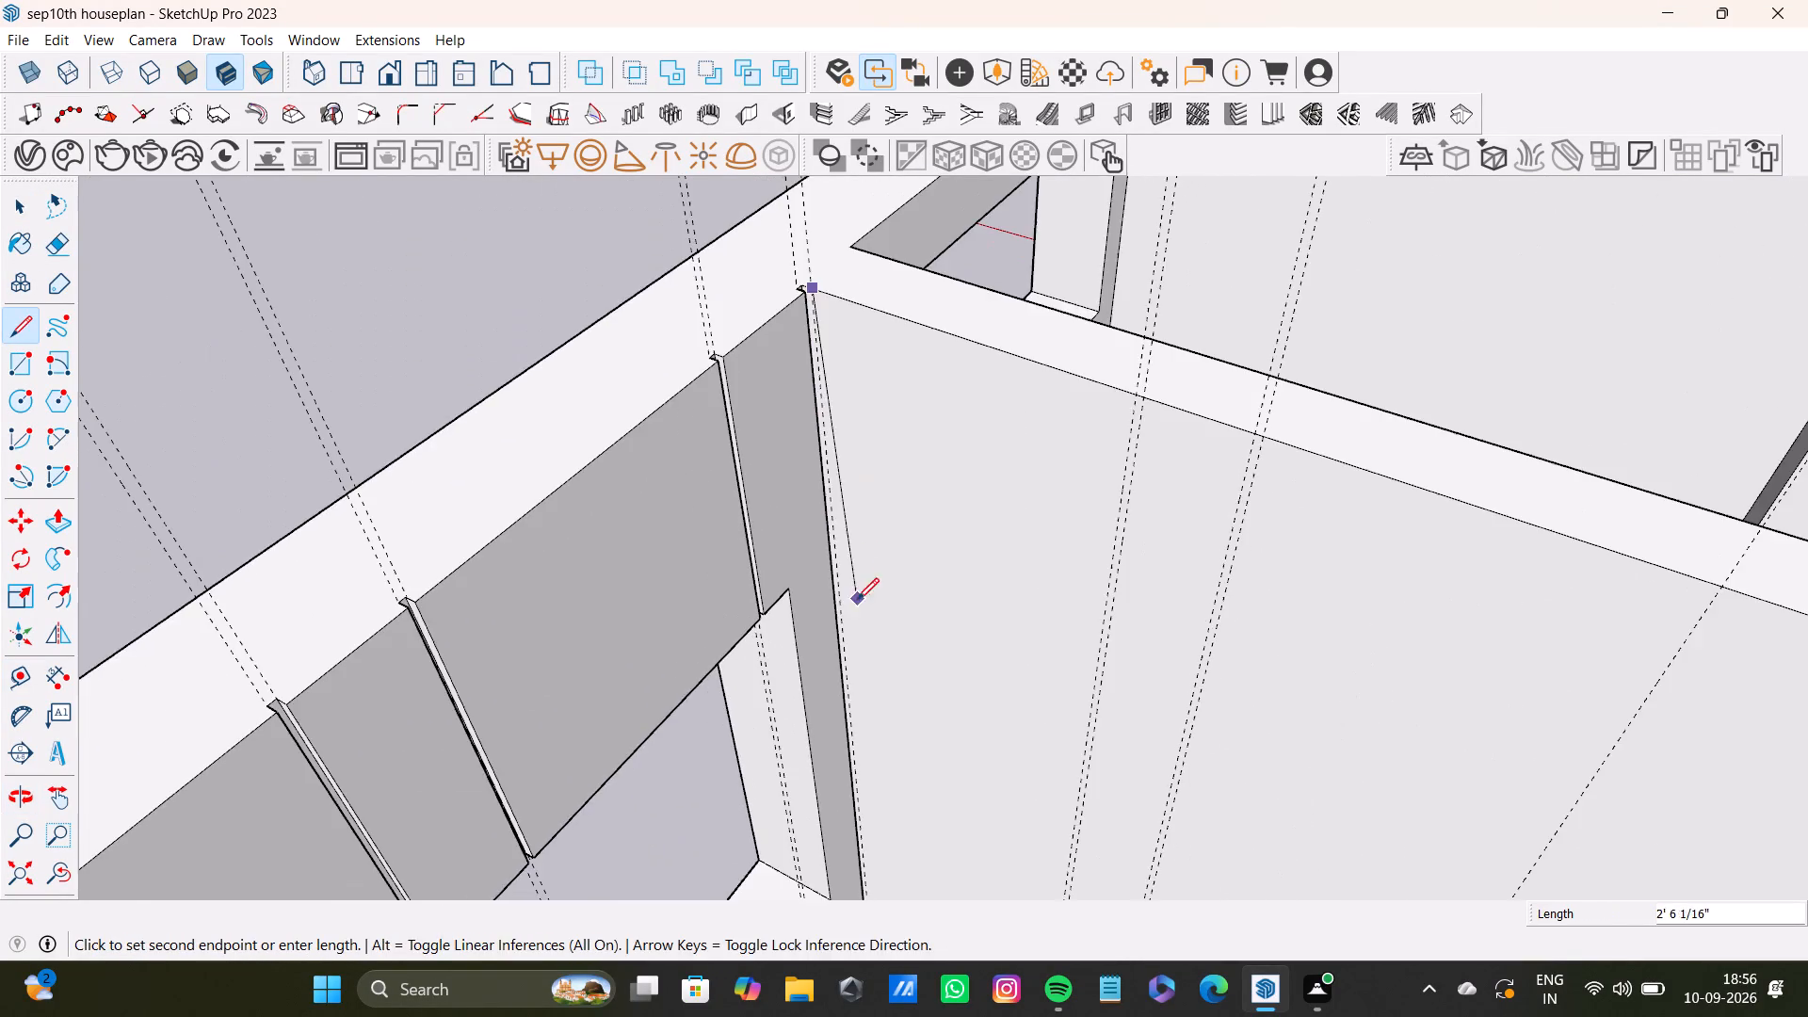
pyautogui.scroll(-1, 848, 643)
pyautogui.keyDown('shift'); pyautogui.moveTo(848, 643); pyautogui.dragTo(858, 403, button='middle'); pyautogui.keyUp('shift')
pyautogui.scroll(3, 866, 539)
pyautogui.moveTo(868, 614); pyautogui.dragTo(866, 421, button='middle')
pyautogui.scroll(3, 866, 492)
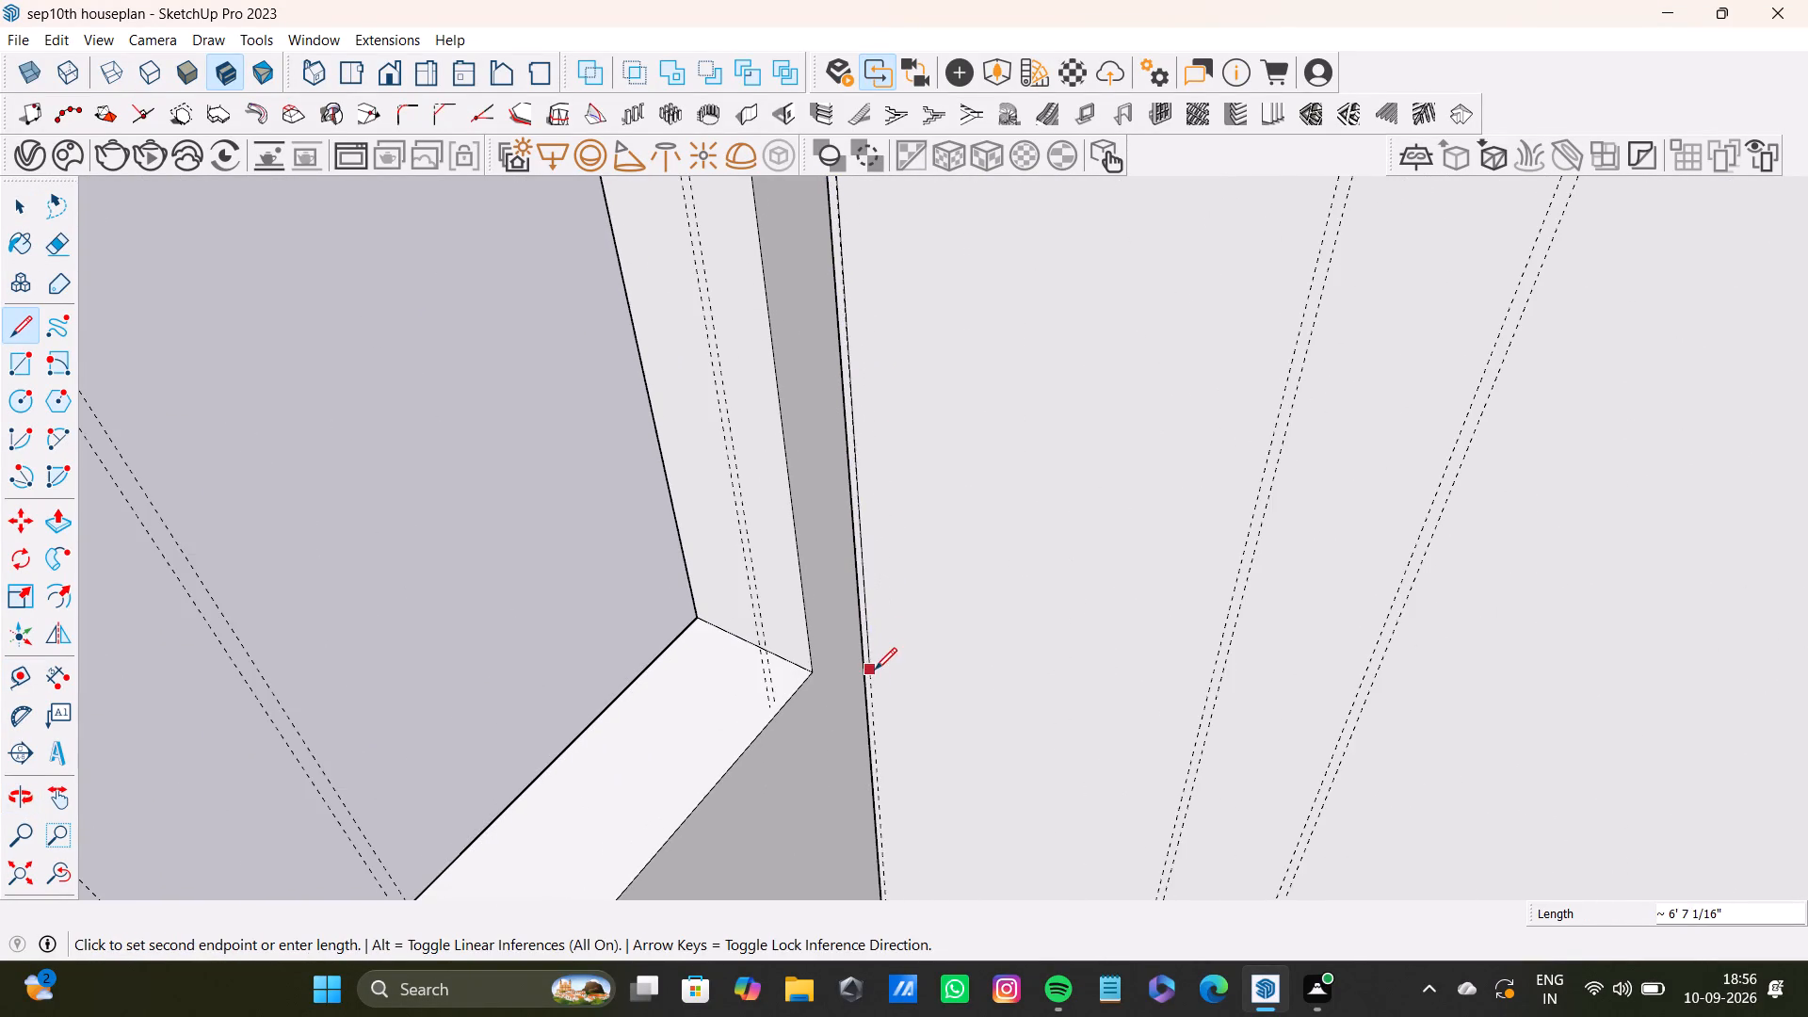
pyautogui.keyDown('shift'); pyautogui.moveTo(875, 670); pyautogui.dragTo(869, 411, button='middle'); pyautogui.keyUp('shift')
pyautogui.scroll(2, 865, 648)
pyautogui.scroll(4, 891, 746)
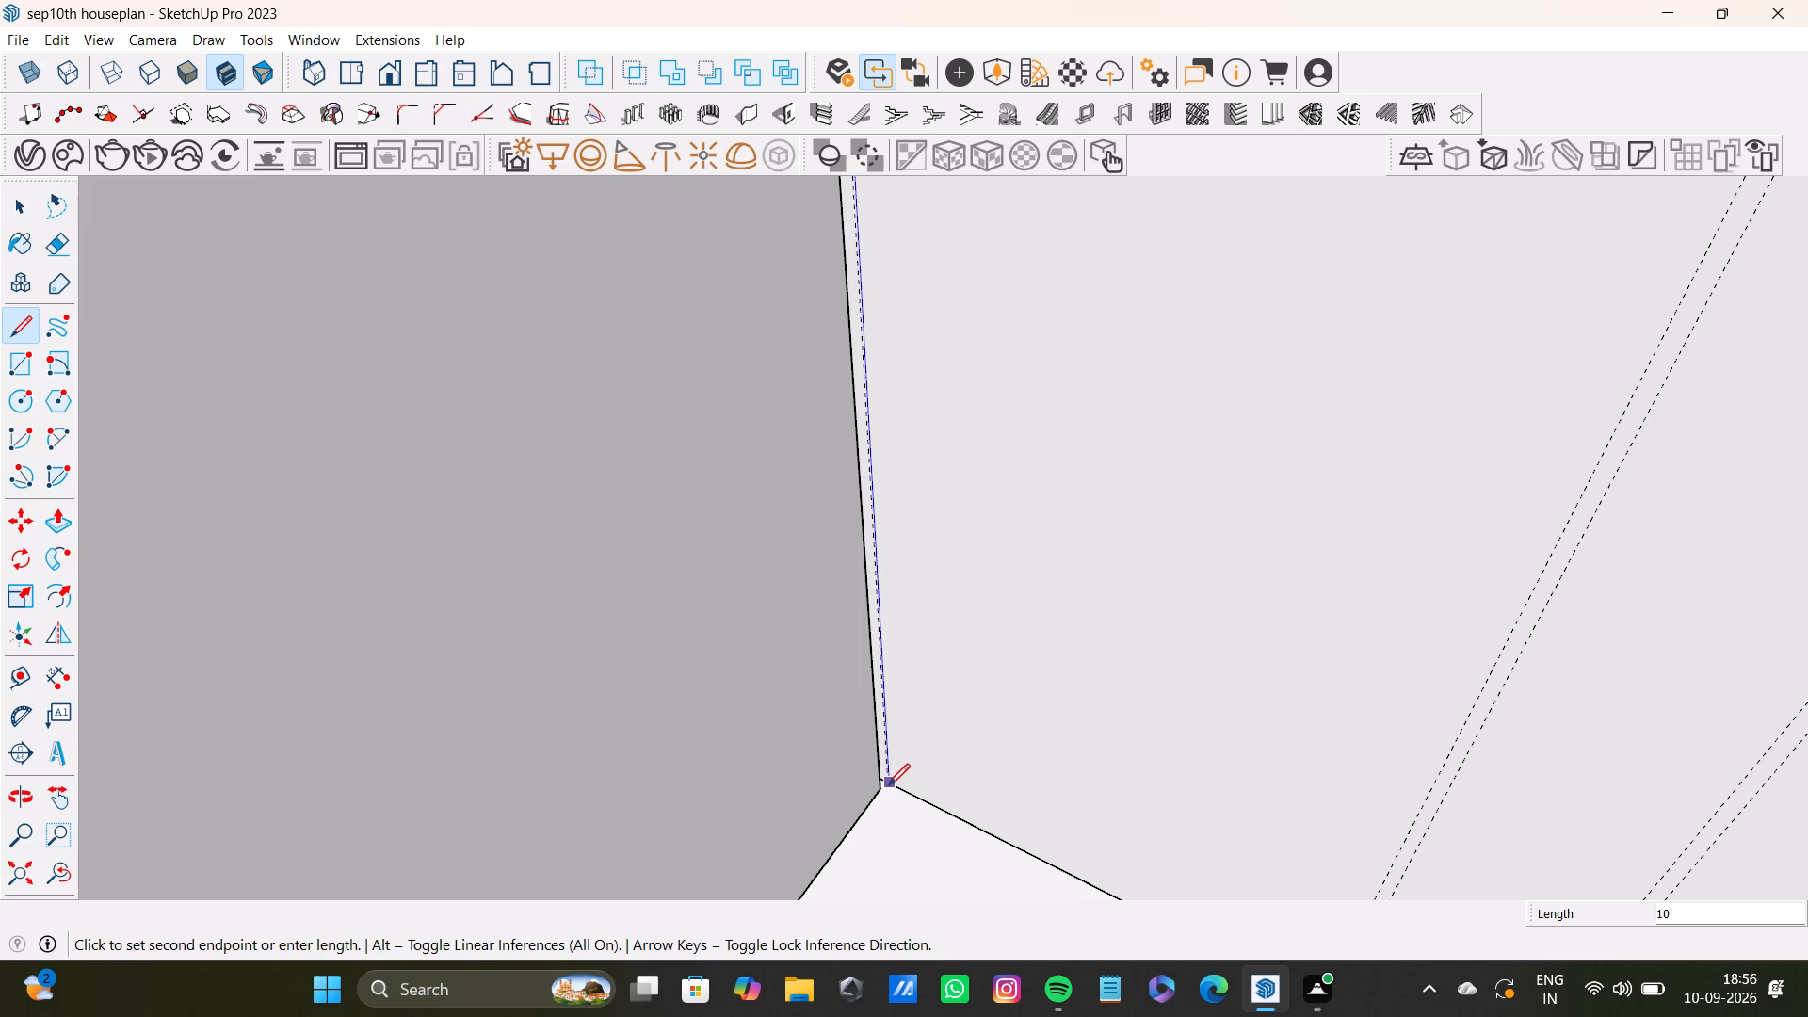
pyautogui.scroll(9, 888, 785)
pyautogui.click(886, 775)
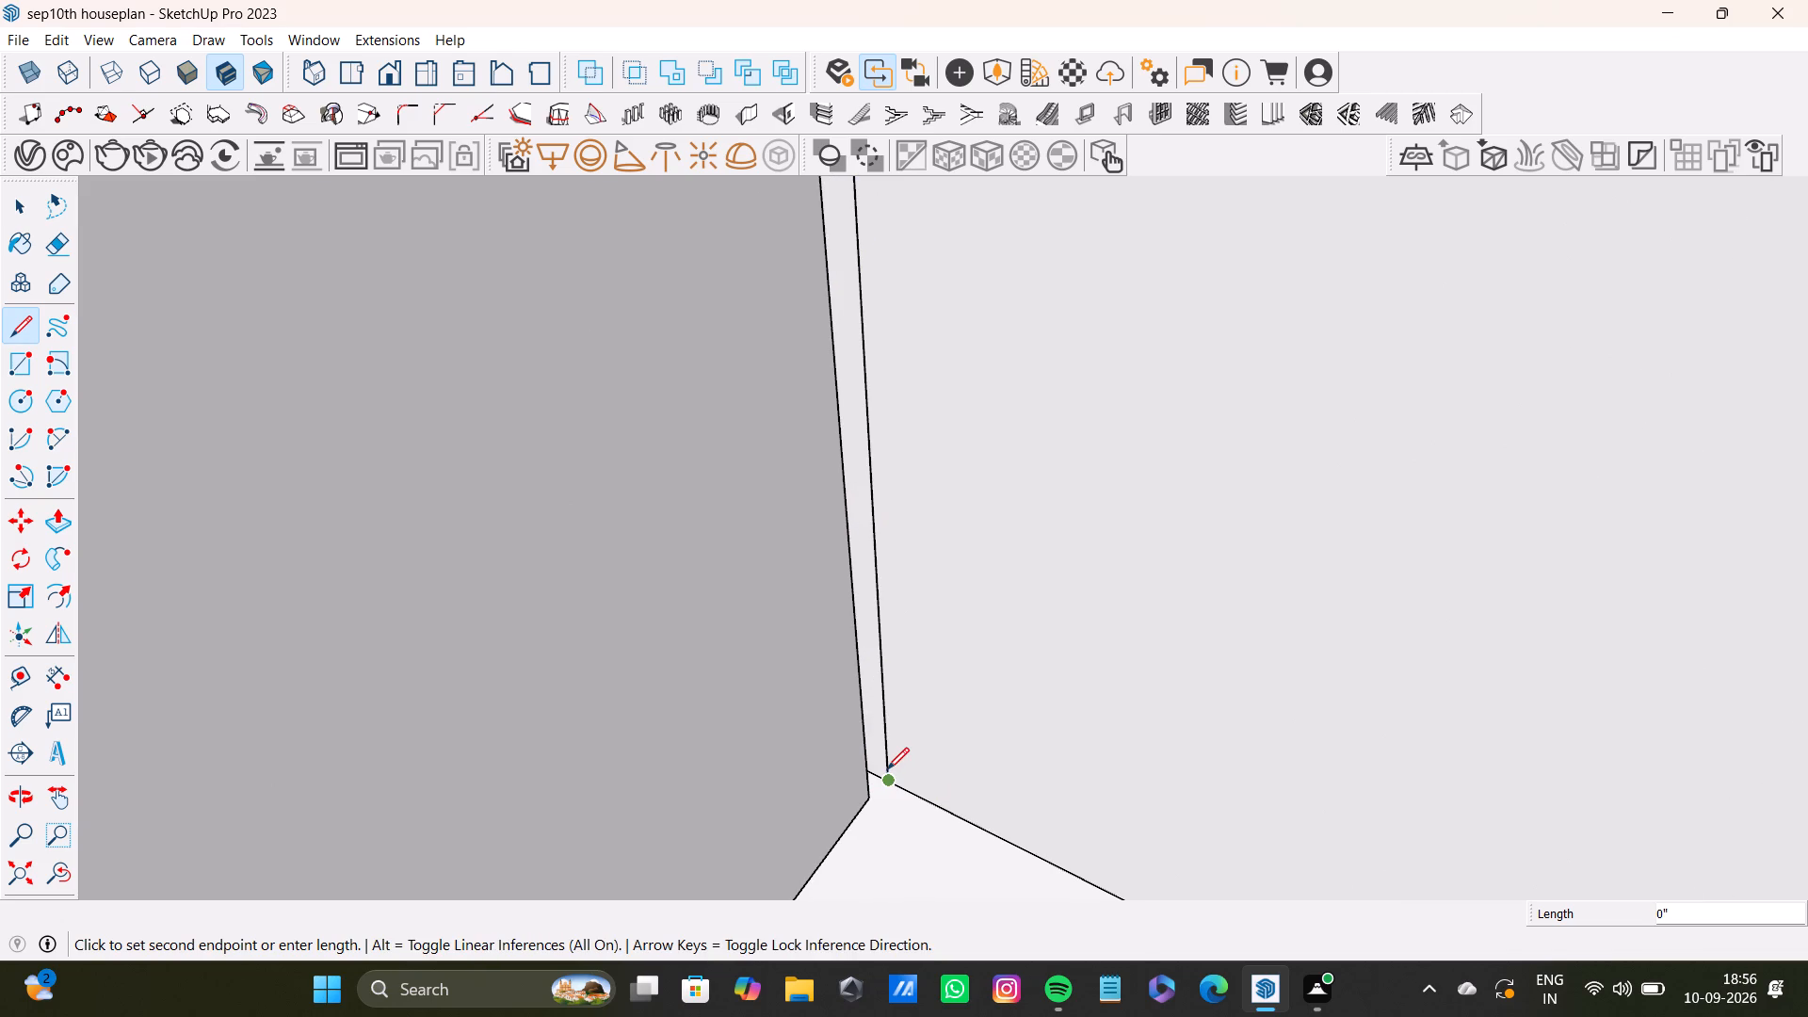
pyautogui.press('space')
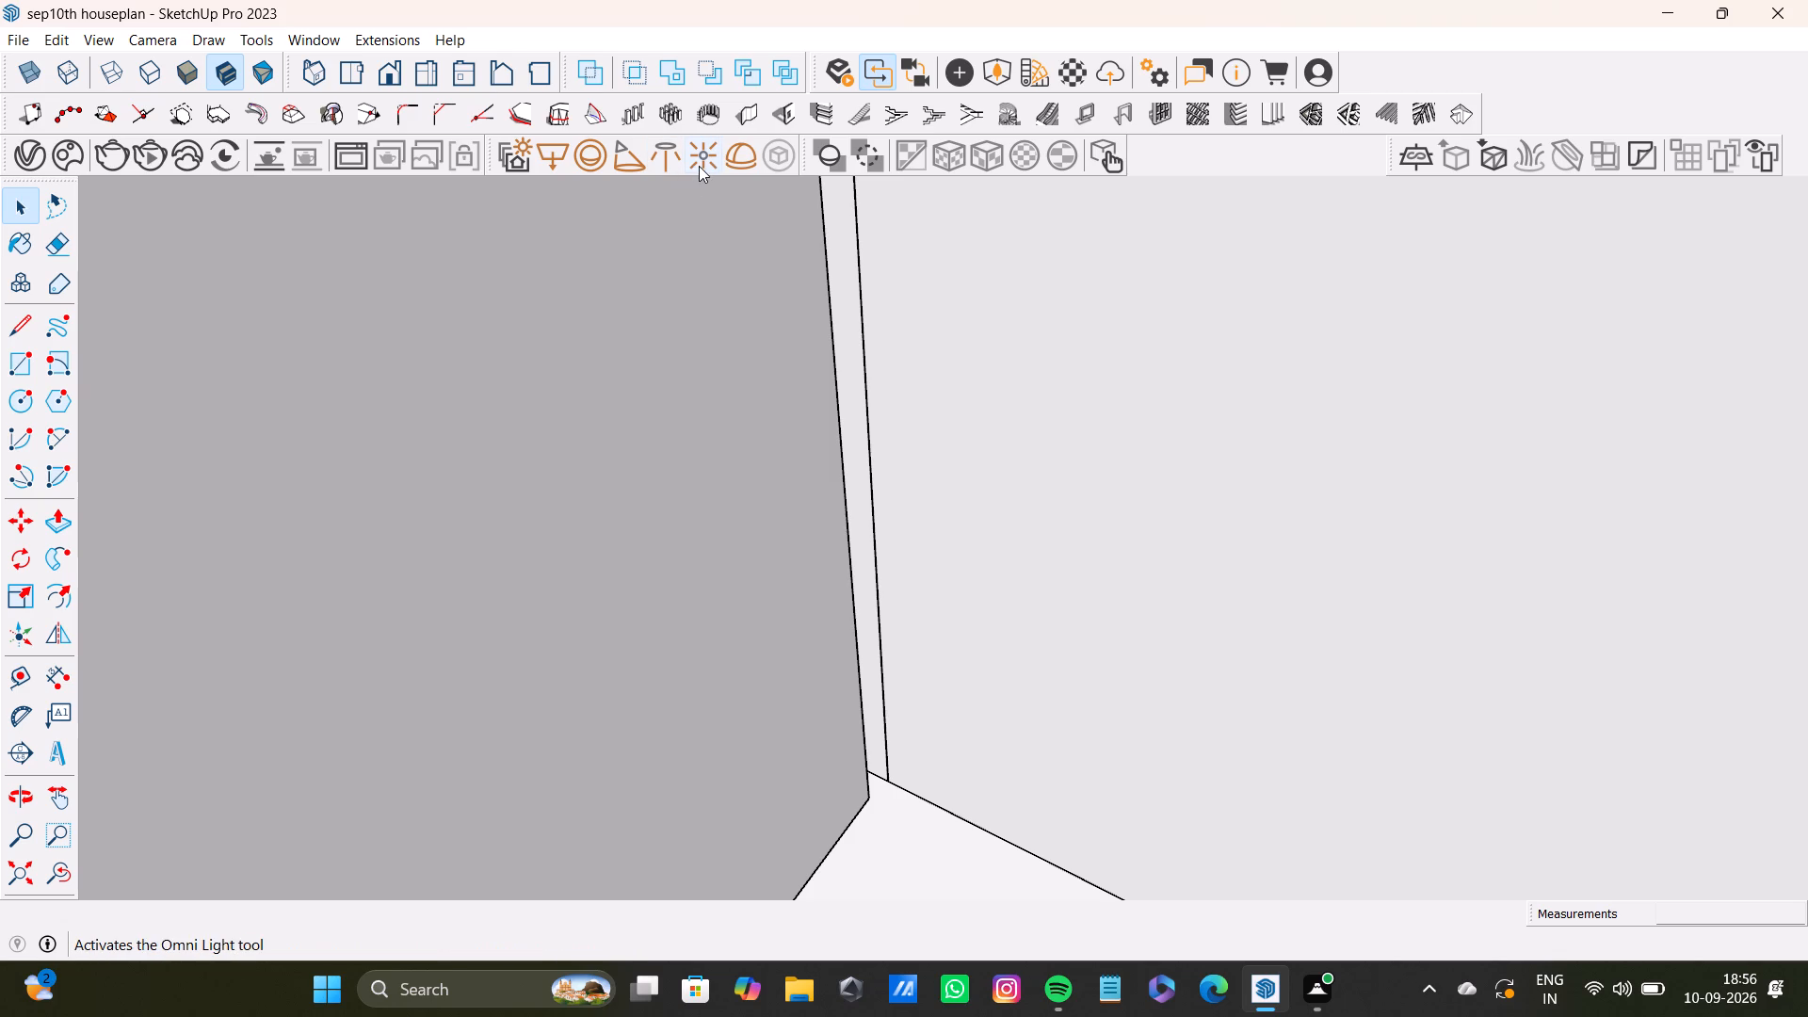
# Draw a vertical line along the near guide of the side wall's first groove, from the top edge to the floor.
pyautogui.scroll(-20, 652, 143)
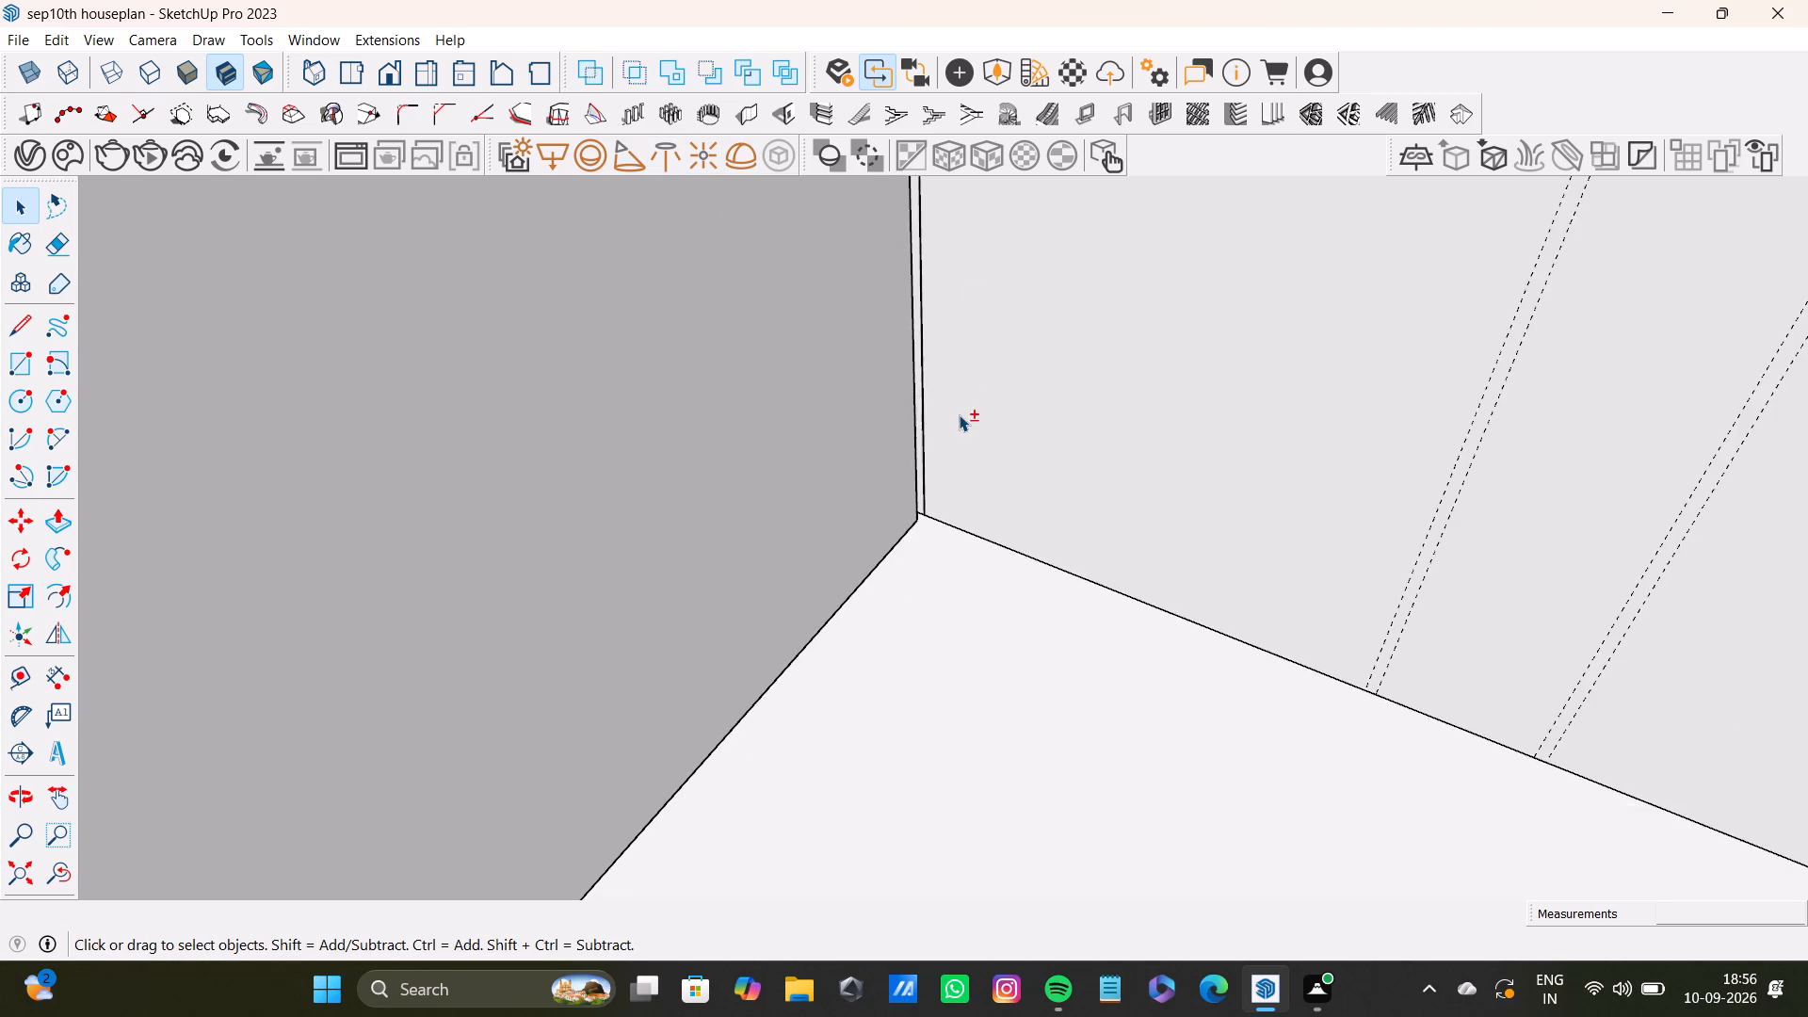
pyautogui.scroll(-2, 959, 414)
pyautogui.keyDown('shift'); pyautogui.moveTo(989, 385); pyautogui.dragTo(941, 540, button='middle'); pyautogui.keyUp('shift')
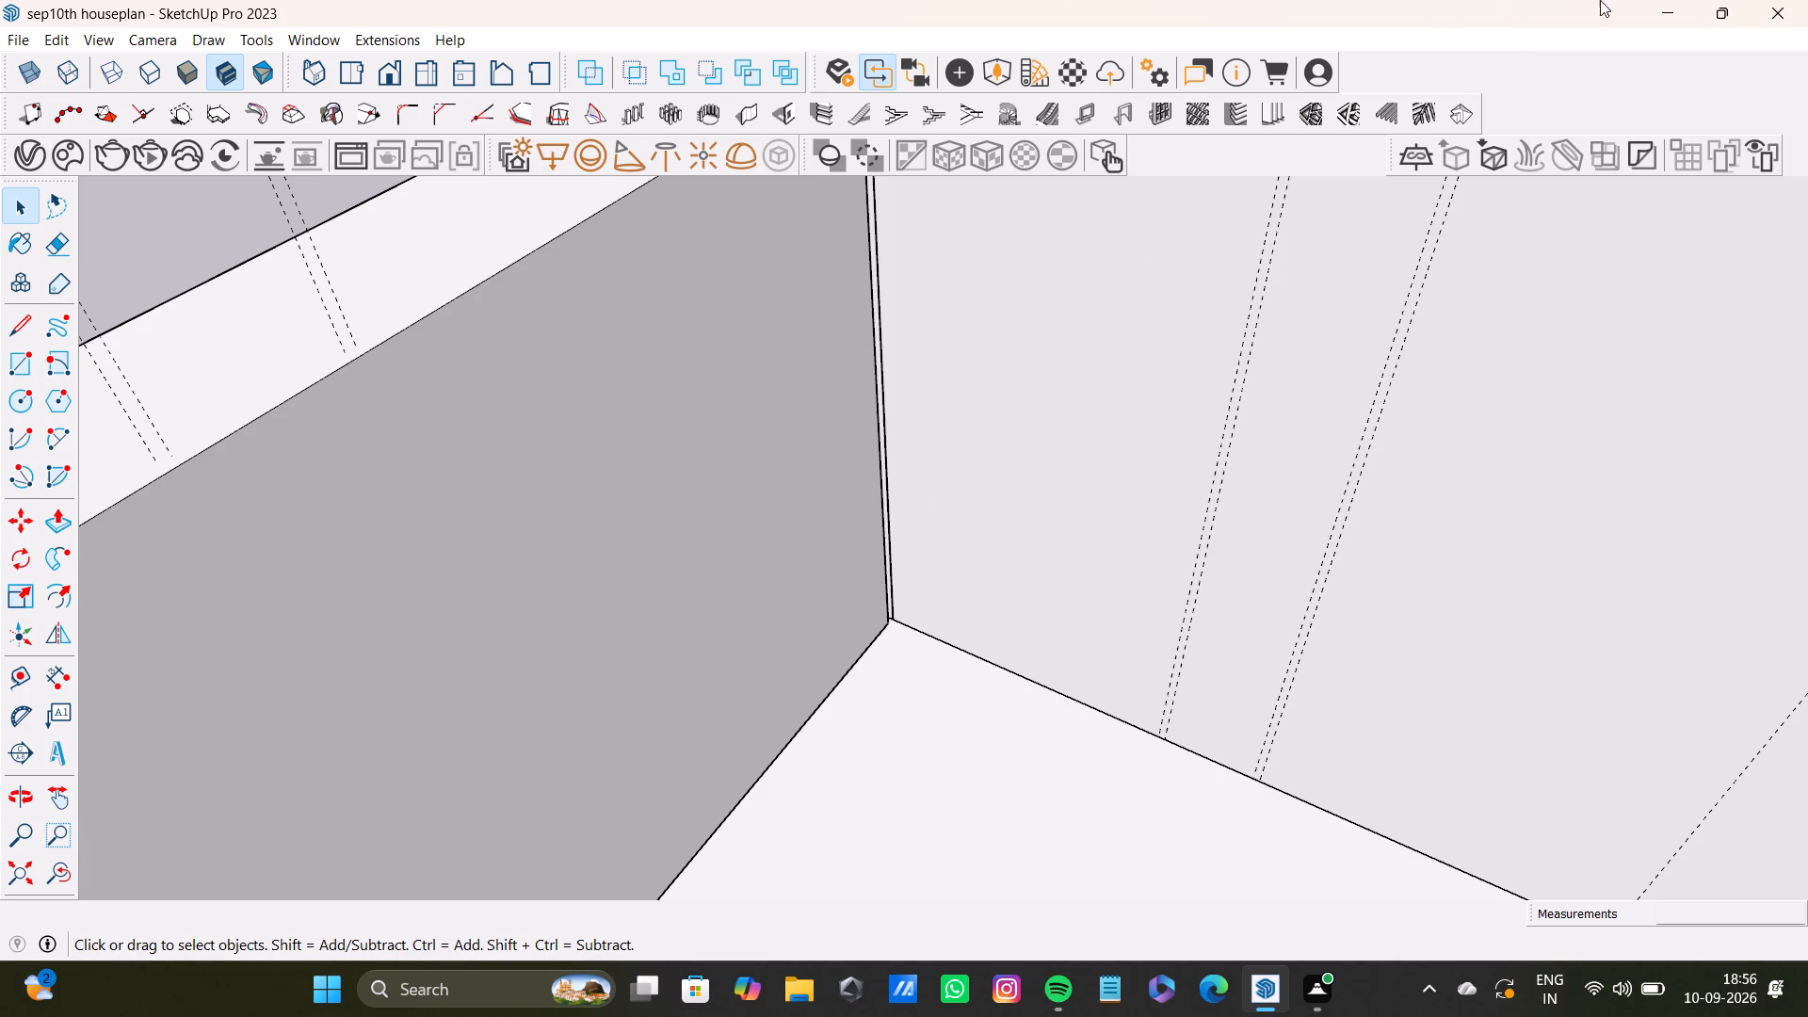
pyautogui.scroll(-20, 1601, 128)
pyautogui.scroll(-6, 1601, 128)
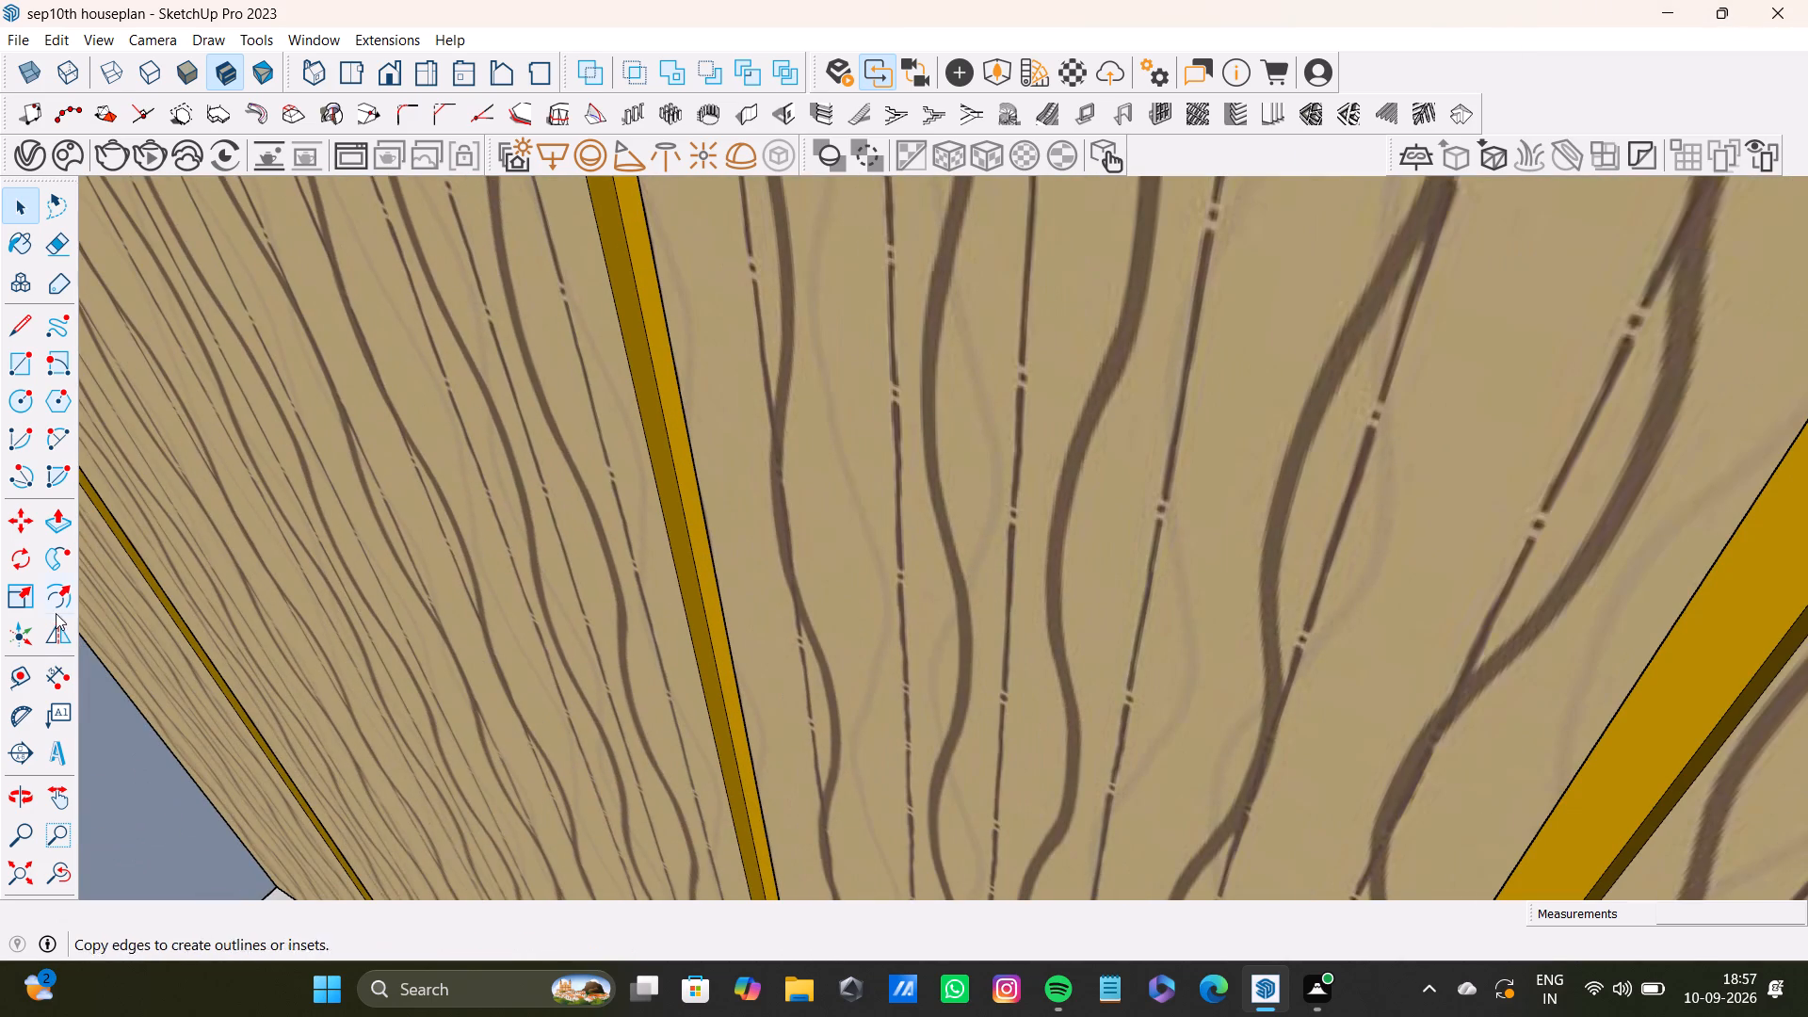
pyautogui.click(26, 868)
pyautogui.keyDown('shift'); pyautogui.moveTo(745, 464); pyautogui.dragTo(853, 706, button='middle'); pyautogui.keyUp('shift')
pyautogui.scroll(5, 741, 558)
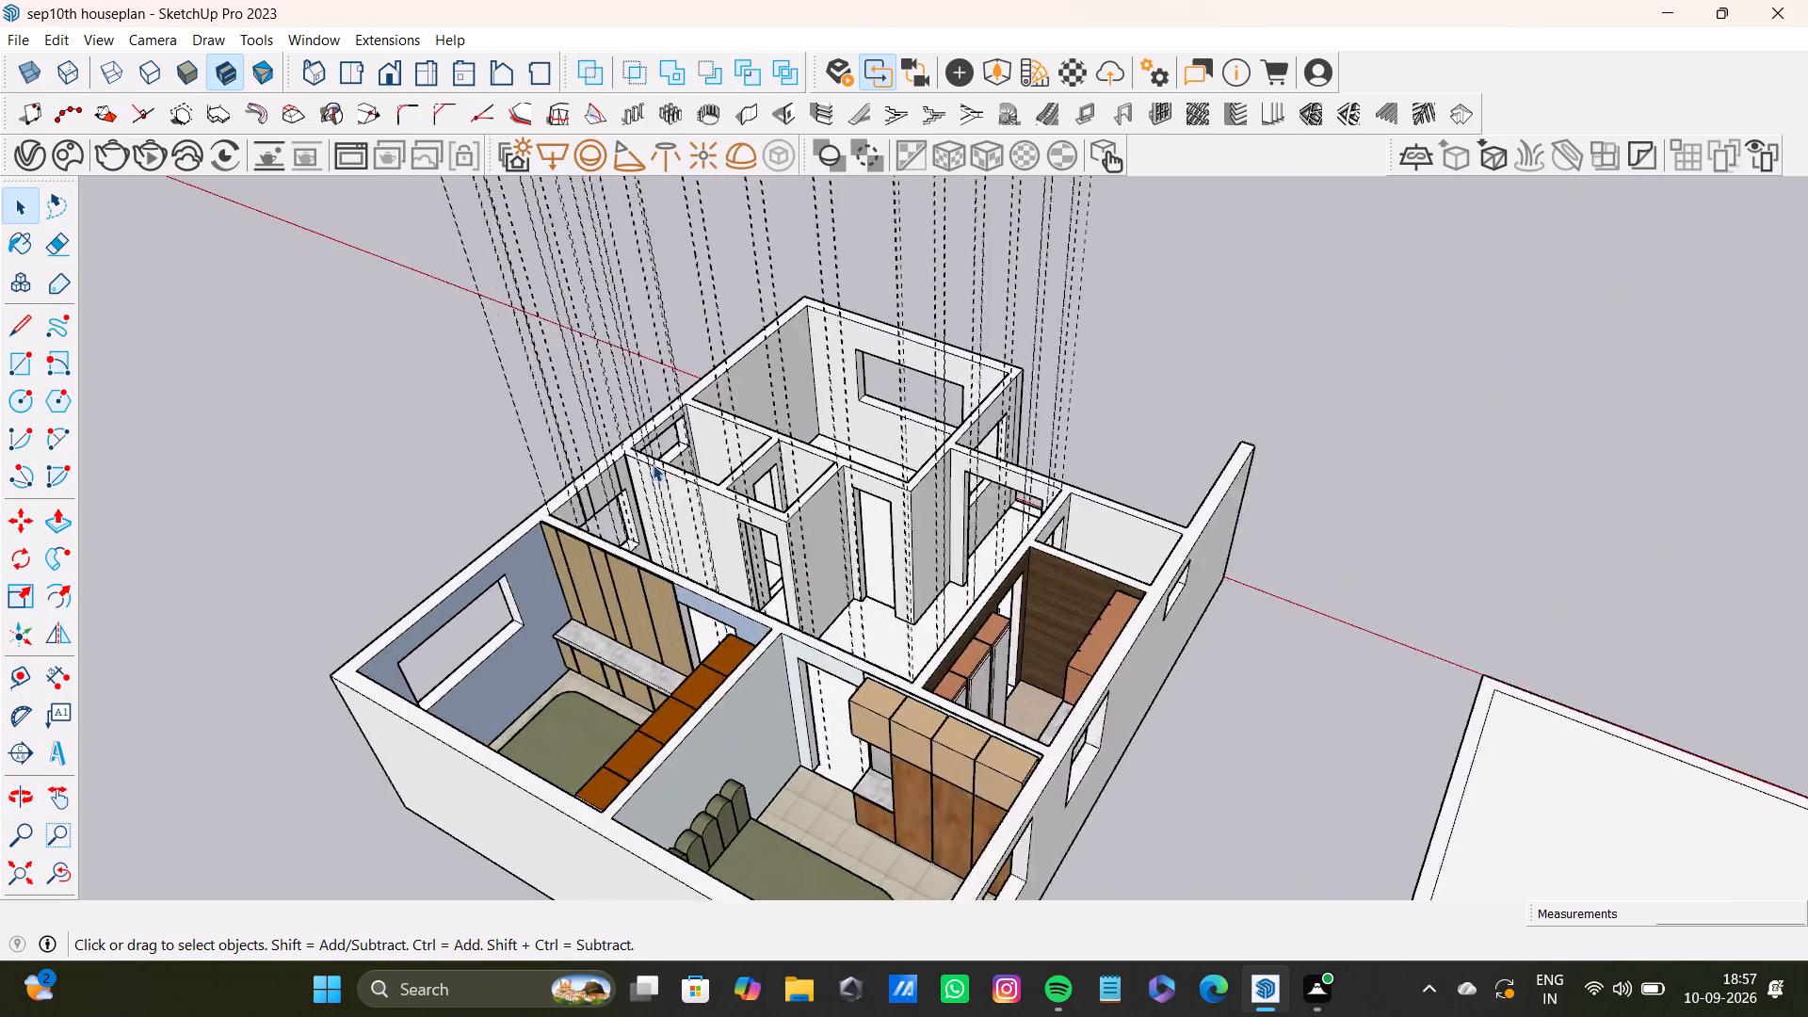
pyautogui.scroll(10, 653, 464)
pyautogui.keyDown('shift'); pyautogui.moveTo(782, 450); pyautogui.dragTo(960, 490, button='middle'); pyautogui.keyUp('shift')
pyautogui.keyDown('shift'); pyautogui.scroll(9, 960, 490); pyautogui.keyUp('shift')
pyautogui.keyDown('shift'); pyautogui.moveTo(594, 525); pyautogui.dragTo(959, 387, button='middle'); pyautogui.keyUp('shift')
pyautogui.scroll(1, 895, 395)
pyautogui.moveTo(895, 395); pyautogui.dragTo(1007, 378, button='middle')
pyautogui.scroll(-1, 1006, 378)
pyautogui.scroll(4, 877, 381)
pyautogui.keyDown('shift'); pyautogui.moveTo(834, 395); pyautogui.dragTo(842, 466, button='middle'); pyautogui.keyUp('shift')
pyautogui.moveTo(845, 455); pyautogui.dragTo(865, 452, button='middle')
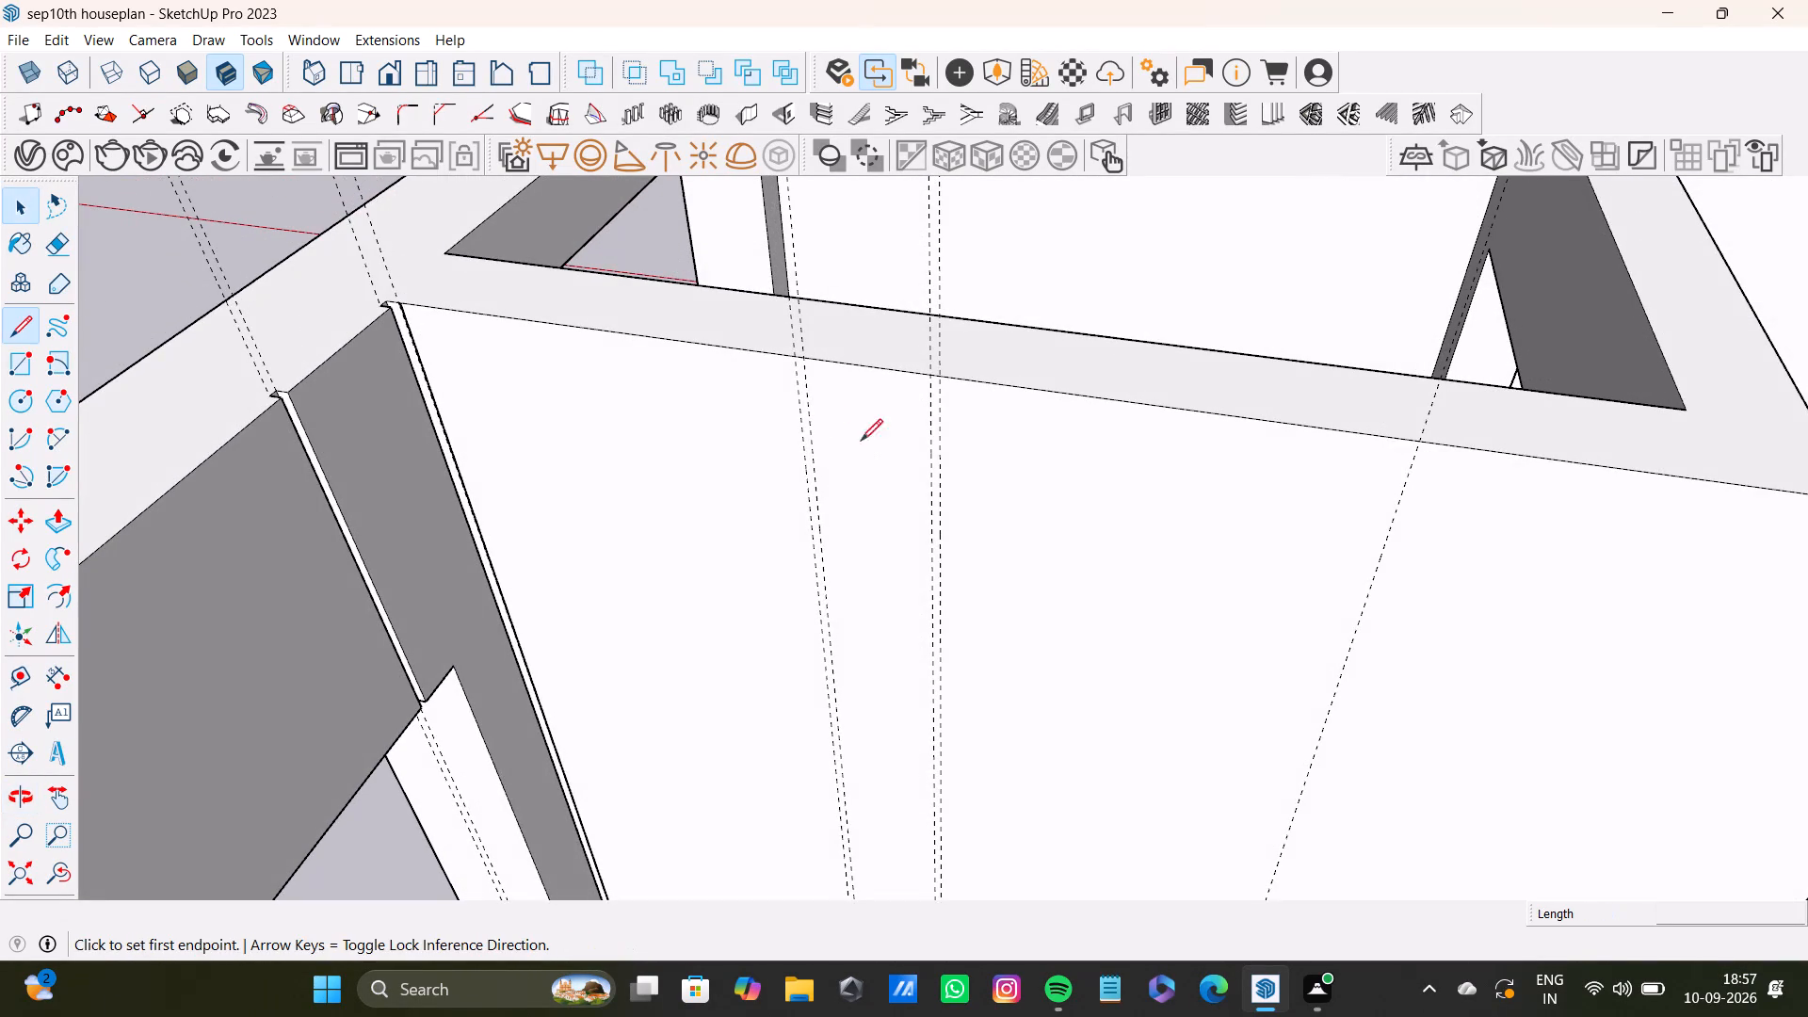
pyautogui.press('l')
pyautogui.scroll(6, 747, 409)
pyautogui.click(823, 317)
pyautogui.scroll(-4, 817, 502)
pyautogui.keyDown('shift'); pyautogui.moveTo(824, 527); pyautogui.dragTo(824, 326, button='middle'); pyautogui.keyUp('shift')
pyautogui.scroll(-3, 839, 494)
pyautogui.keyDown('shift'); pyautogui.moveTo(841, 608); pyautogui.dragTo(845, 424, button='middle'); pyautogui.keyUp('shift')
pyautogui.scroll(-1, 891, 661)
pyautogui.keyDown('shift'); pyautogui.moveTo(871, 695); pyautogui.dragTo(866, 399, button='middle'); pyautogui.keyUp('shift')
pyautogui.scroll(2, 849, 570)
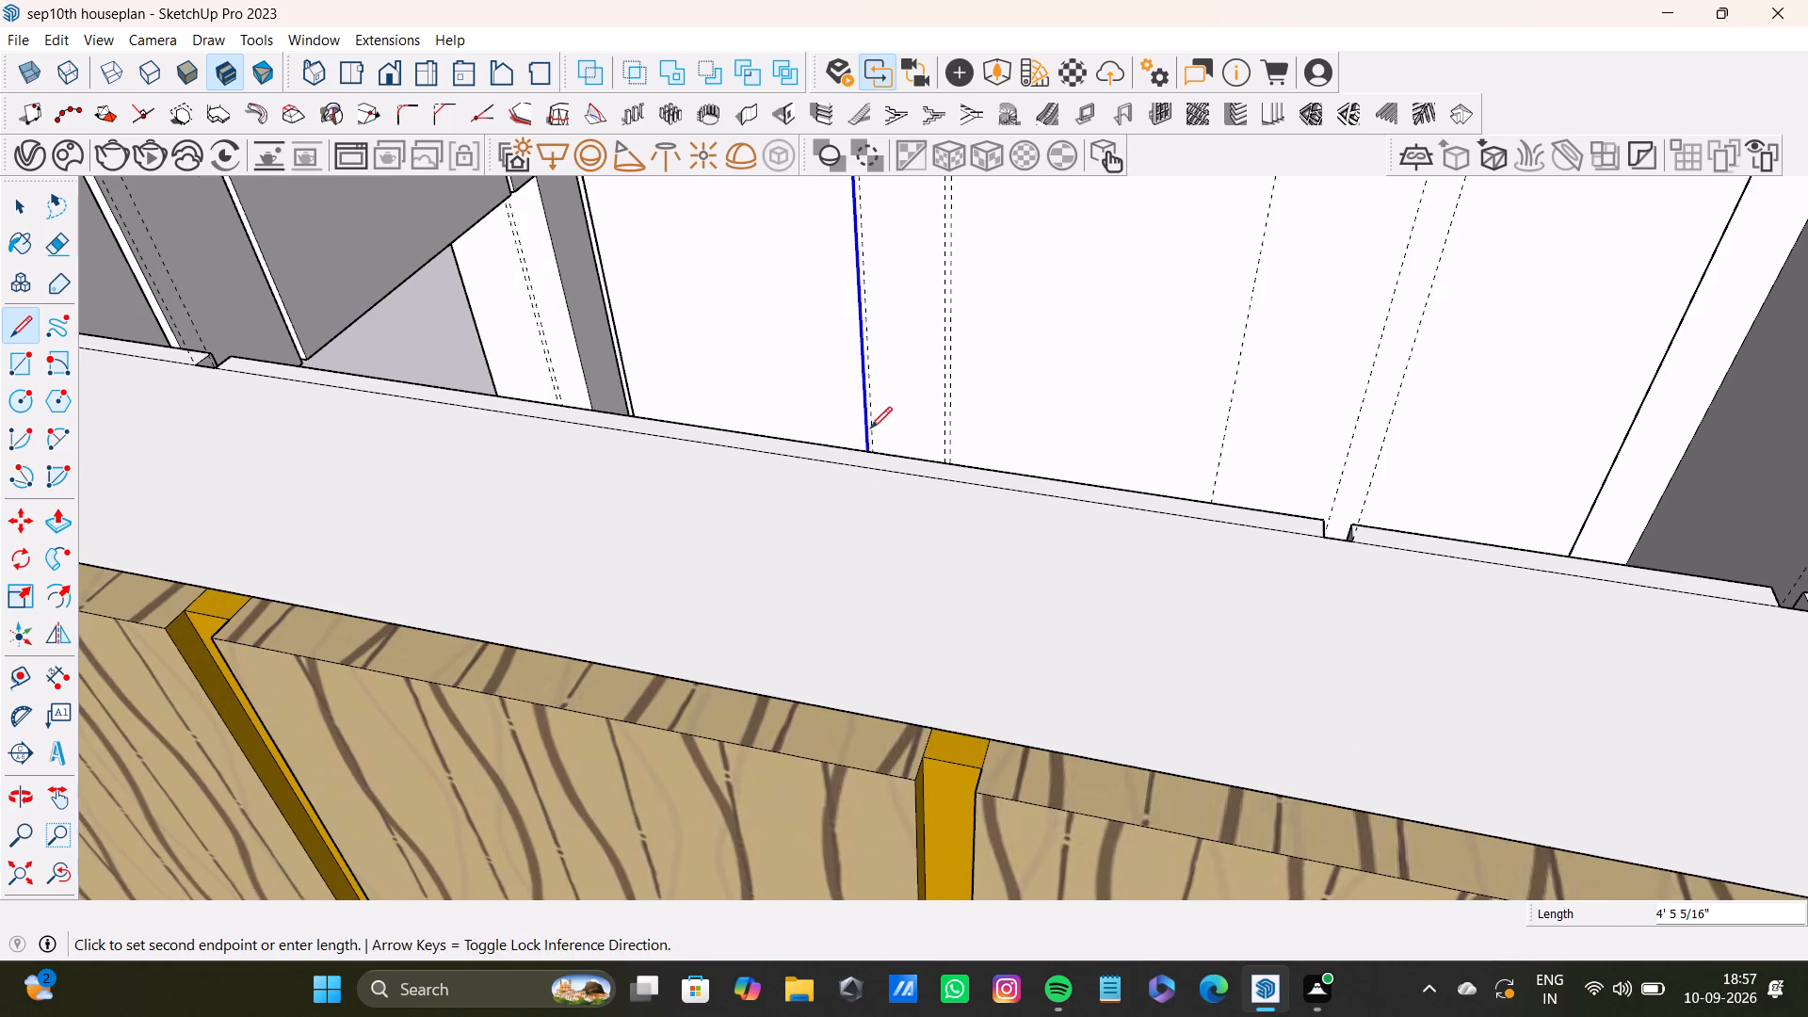
pyautogui.keyDown('shift'); pyautogui.moveTo(872, 425); pyautogui.dragTo(797, 568, button='middle'); pyautogui.keyUp('shift')
pyautogui.scroll(4, 798, 579)
pyautogui.keyDown('shift'); pyautogui.moveTo(798, 626); pyautogui.dragTo(792, 240, button='middle'); pyautogui.keyUp('shift')
pyautogui.scroll(-2, 815, 559)
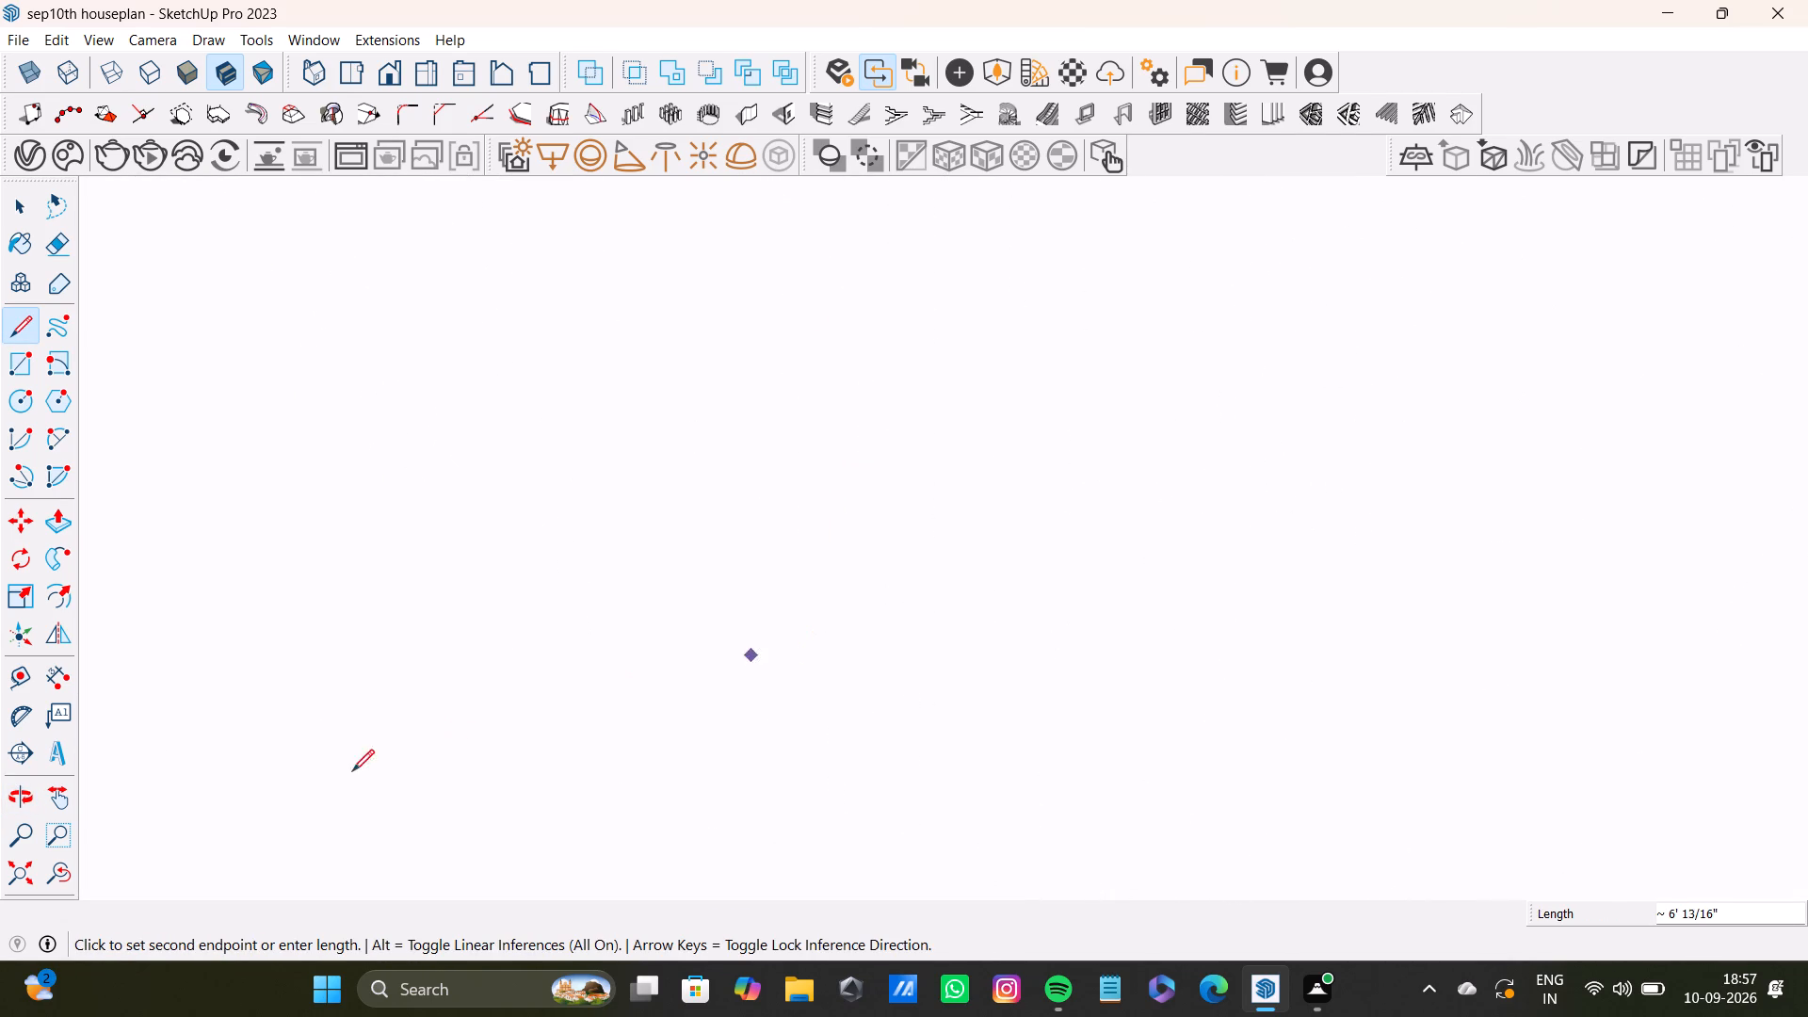
pyautogui.click(73, 884)
pyautogui.scroll(3, 763, 736)
pyautogui.keyDown('shift'); pyautogui.moveTo(793, 732); pyautogui.dragTo(811, 528, button='middle'); pyautogui.keyUp('shift')
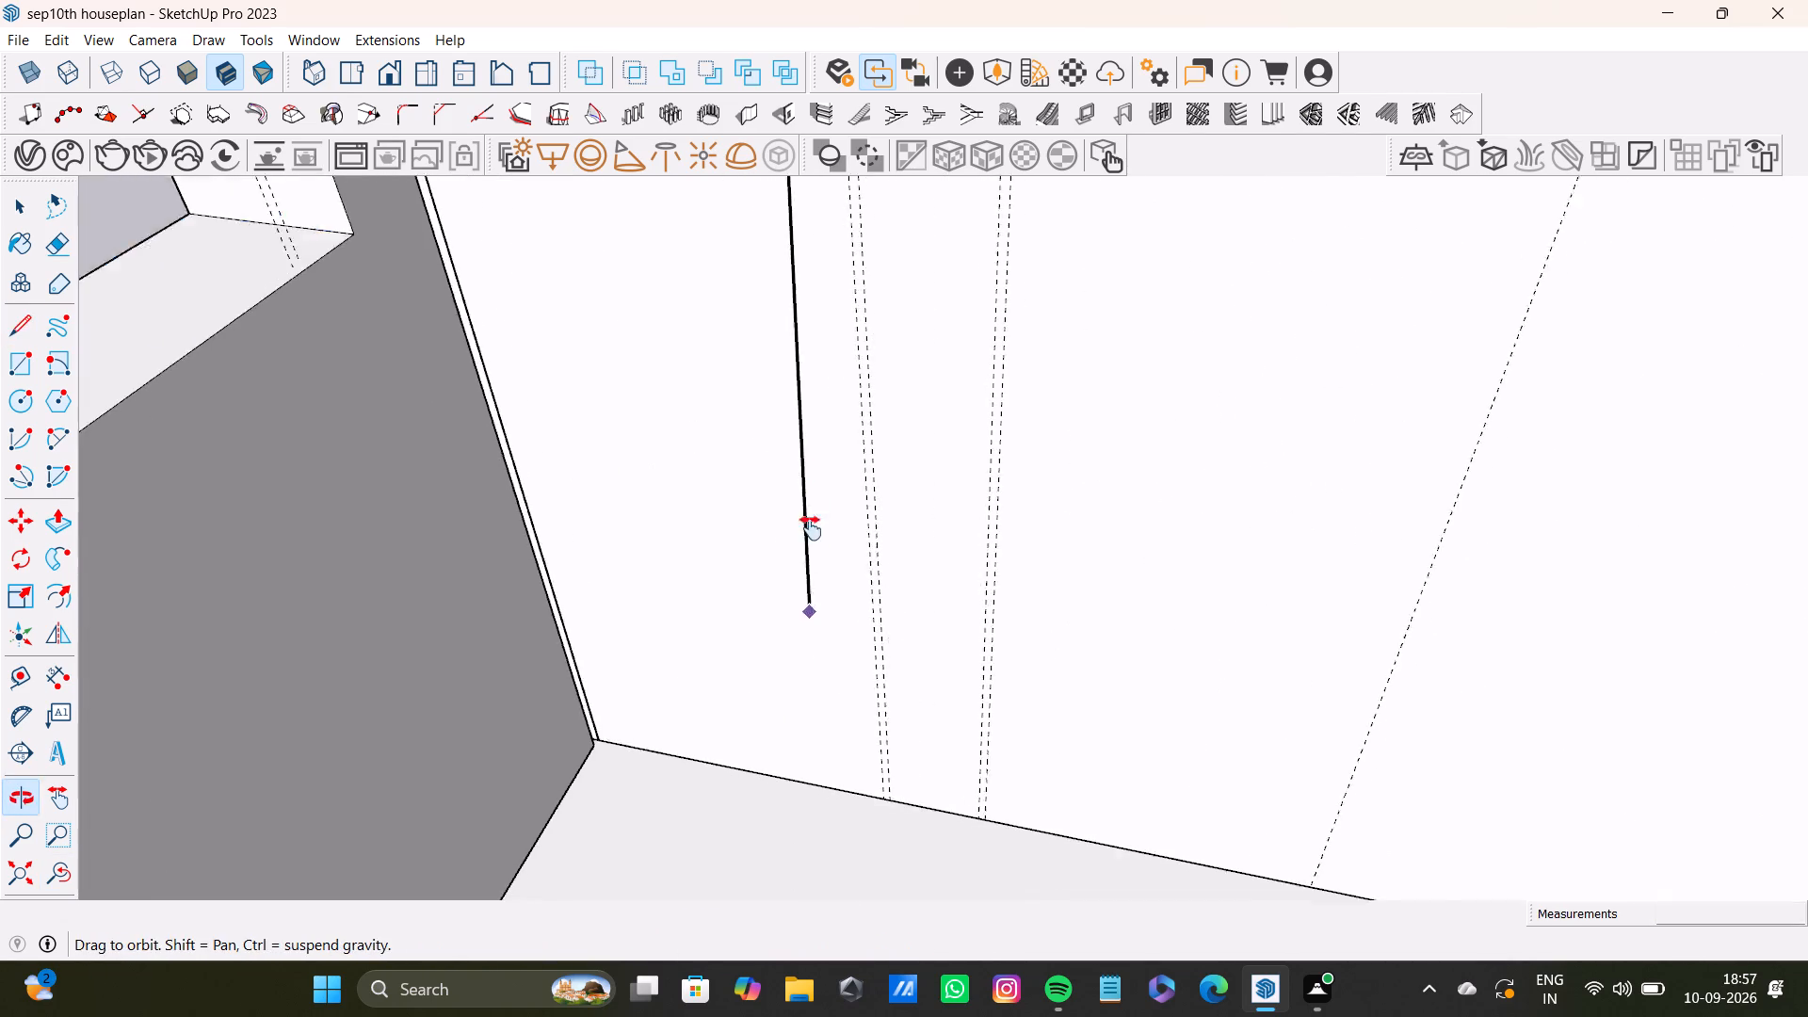
pyautogui.keyDown('shift'); pyautogui.moveTo(811, 528); pyautogui.dragTo(817, 497, button='middle'); pyautogui.keyUp('shift')
pyautogui.scroll(3, 874, 660)
pyautogui.click(896, 705)
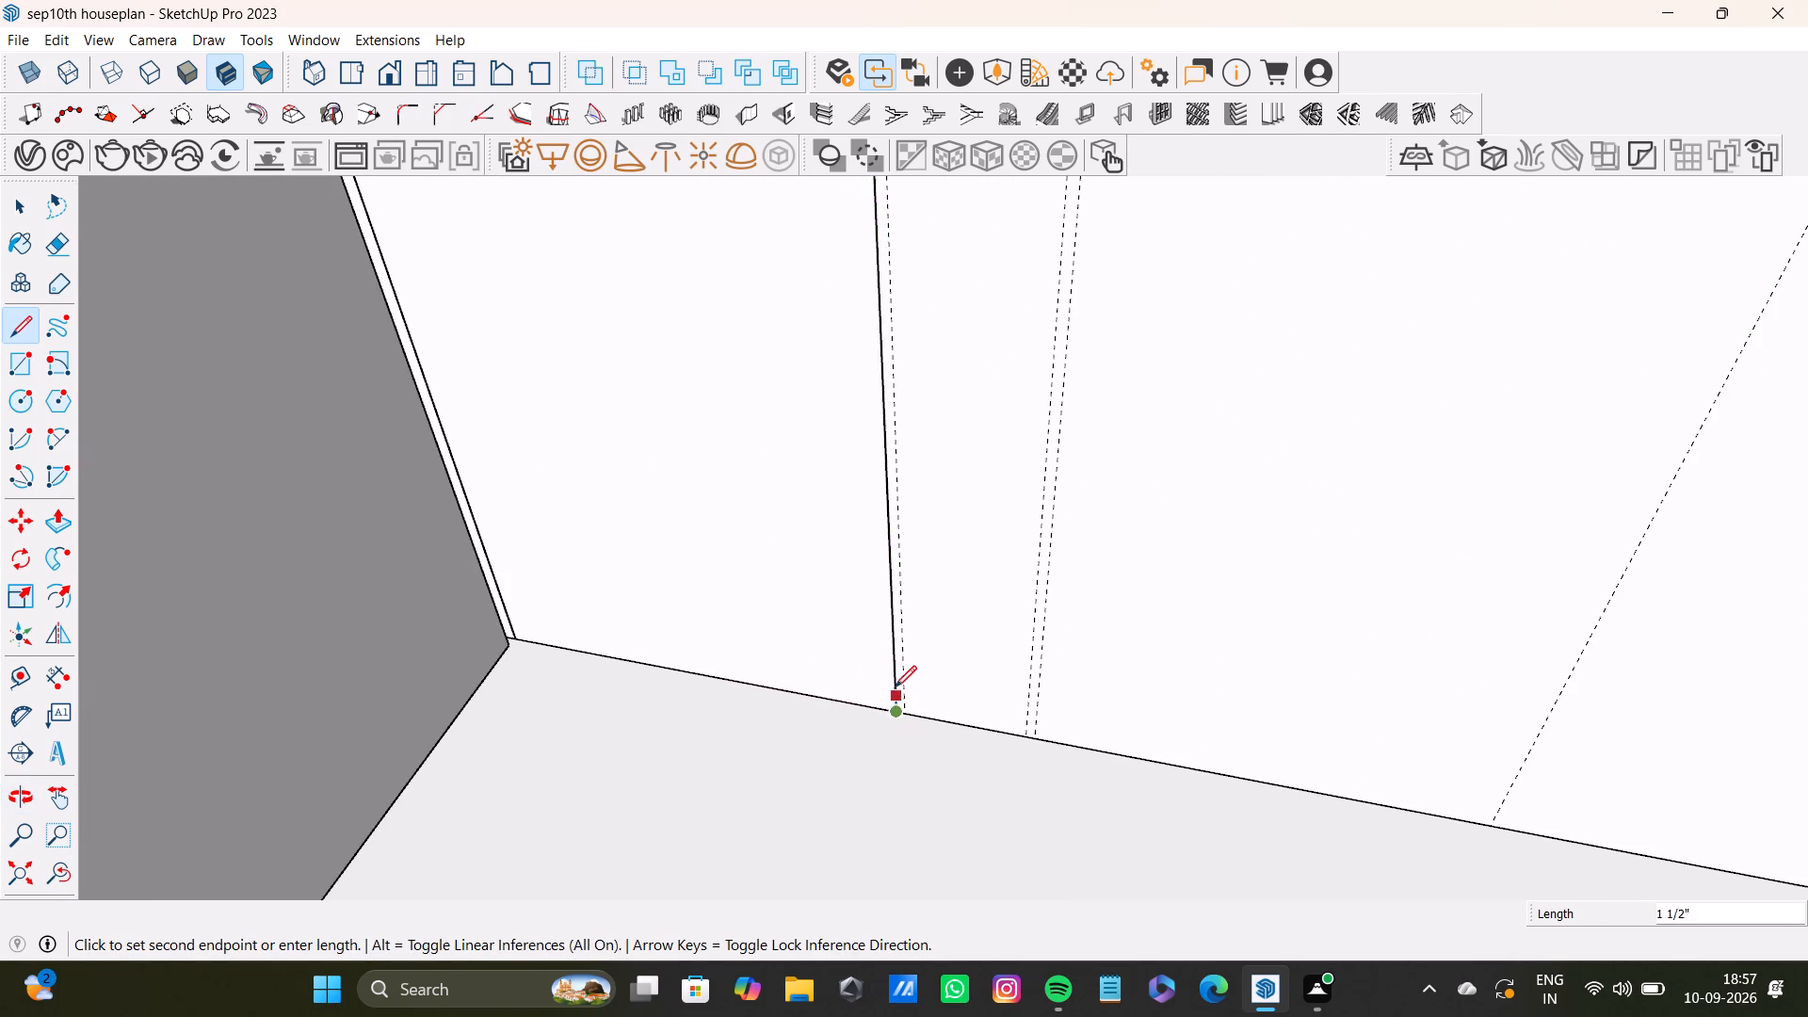
pyautogui.scroll(-5, 899, 680)
pyautogui.press('space')
# Draw a 10' vertical line along the far guide of the side wall's first groove, from top edge to floor.
pyautogui.click(47, 877)
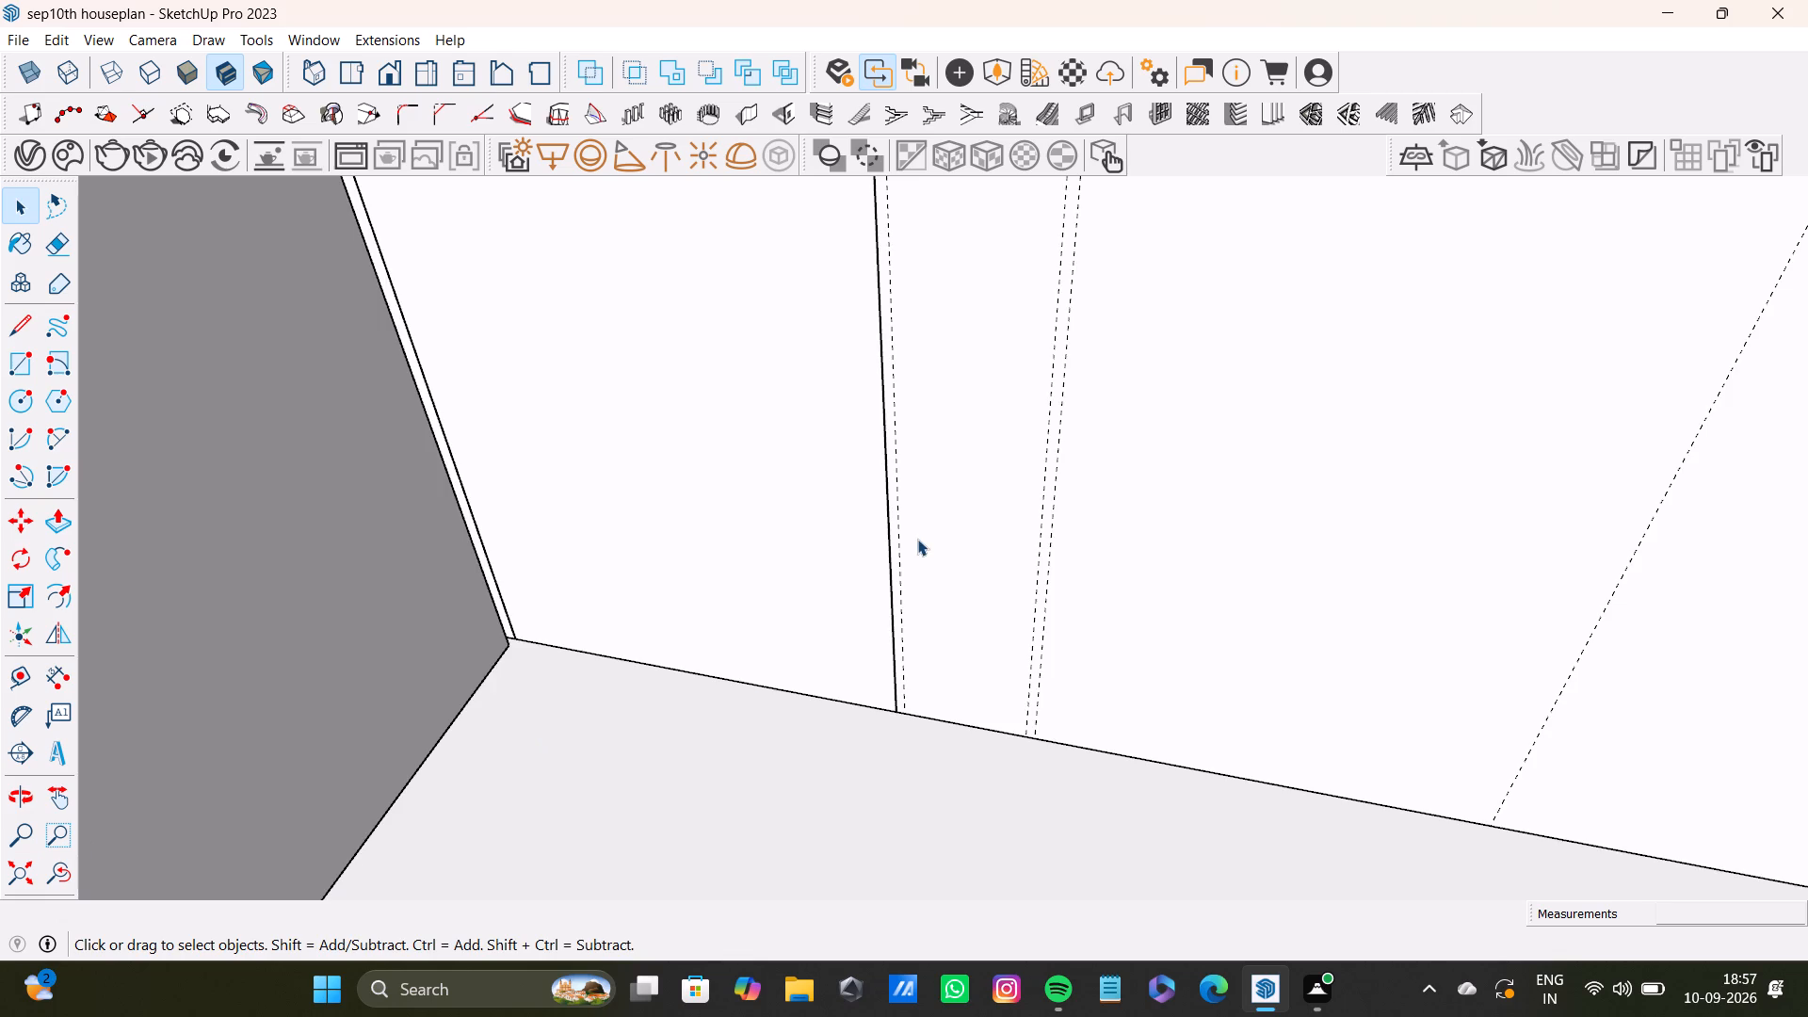
pyautogui.scroll(2, 917, 540)
pyautogui.keyDown('shift'); pyautogui.moveTo(909, 510); pyautogui.dragTo(878, 736, button='middle'); pyautogui.keyUp('shift')
pyautogui.scroll(-11, 841, 670)
pyautogui.keyDown('shift'); pyautogui.scroll(1, 781, 596); pyautogui.keyUp('shift')
pyautogui.keyDown('shift'); pyautogui.moveTo(781, 596); pyautogui.dragTo(776, 610, button='middle'); pyautogui.keyUp('shift')
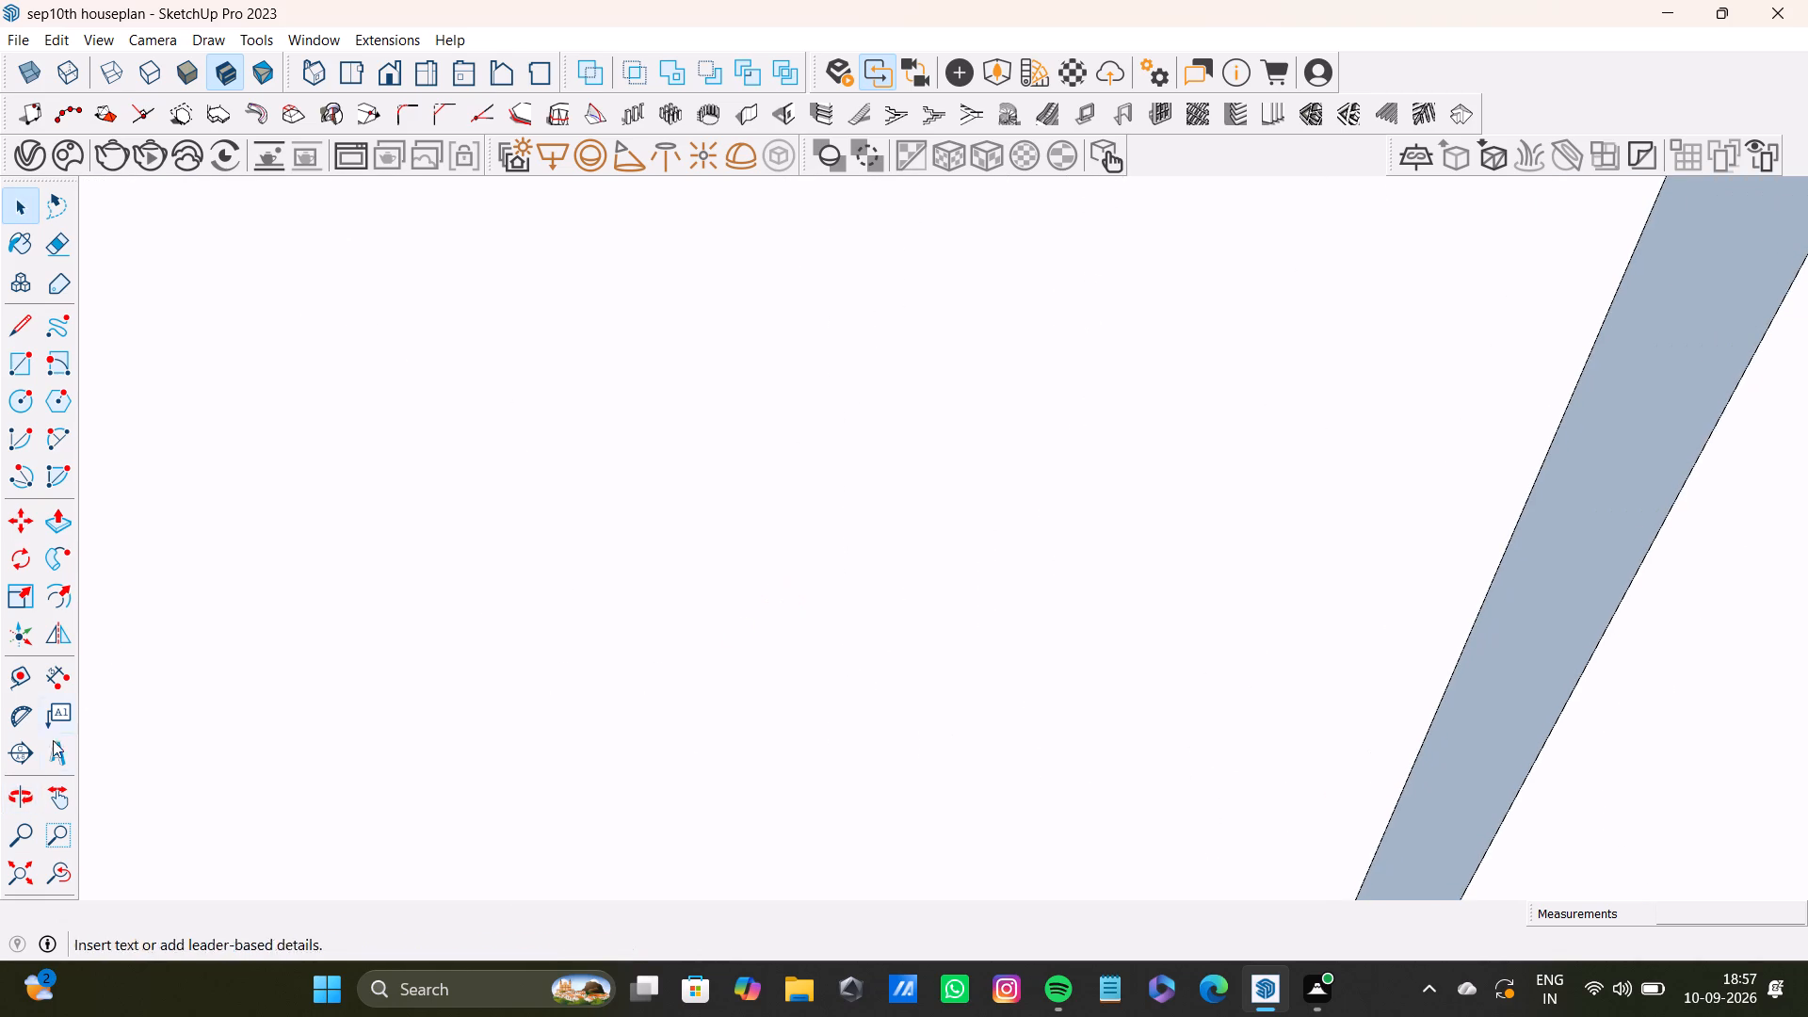
pyautogui.click(29, 877)
pyautogui.keyDown('shift'); pyautogui.moveTo(696, 436); pyautogui.dragTo(768, 654, button='middle'); pyautogui.keyUp('shift')
pyautogui.scroll(11, 569, 577)
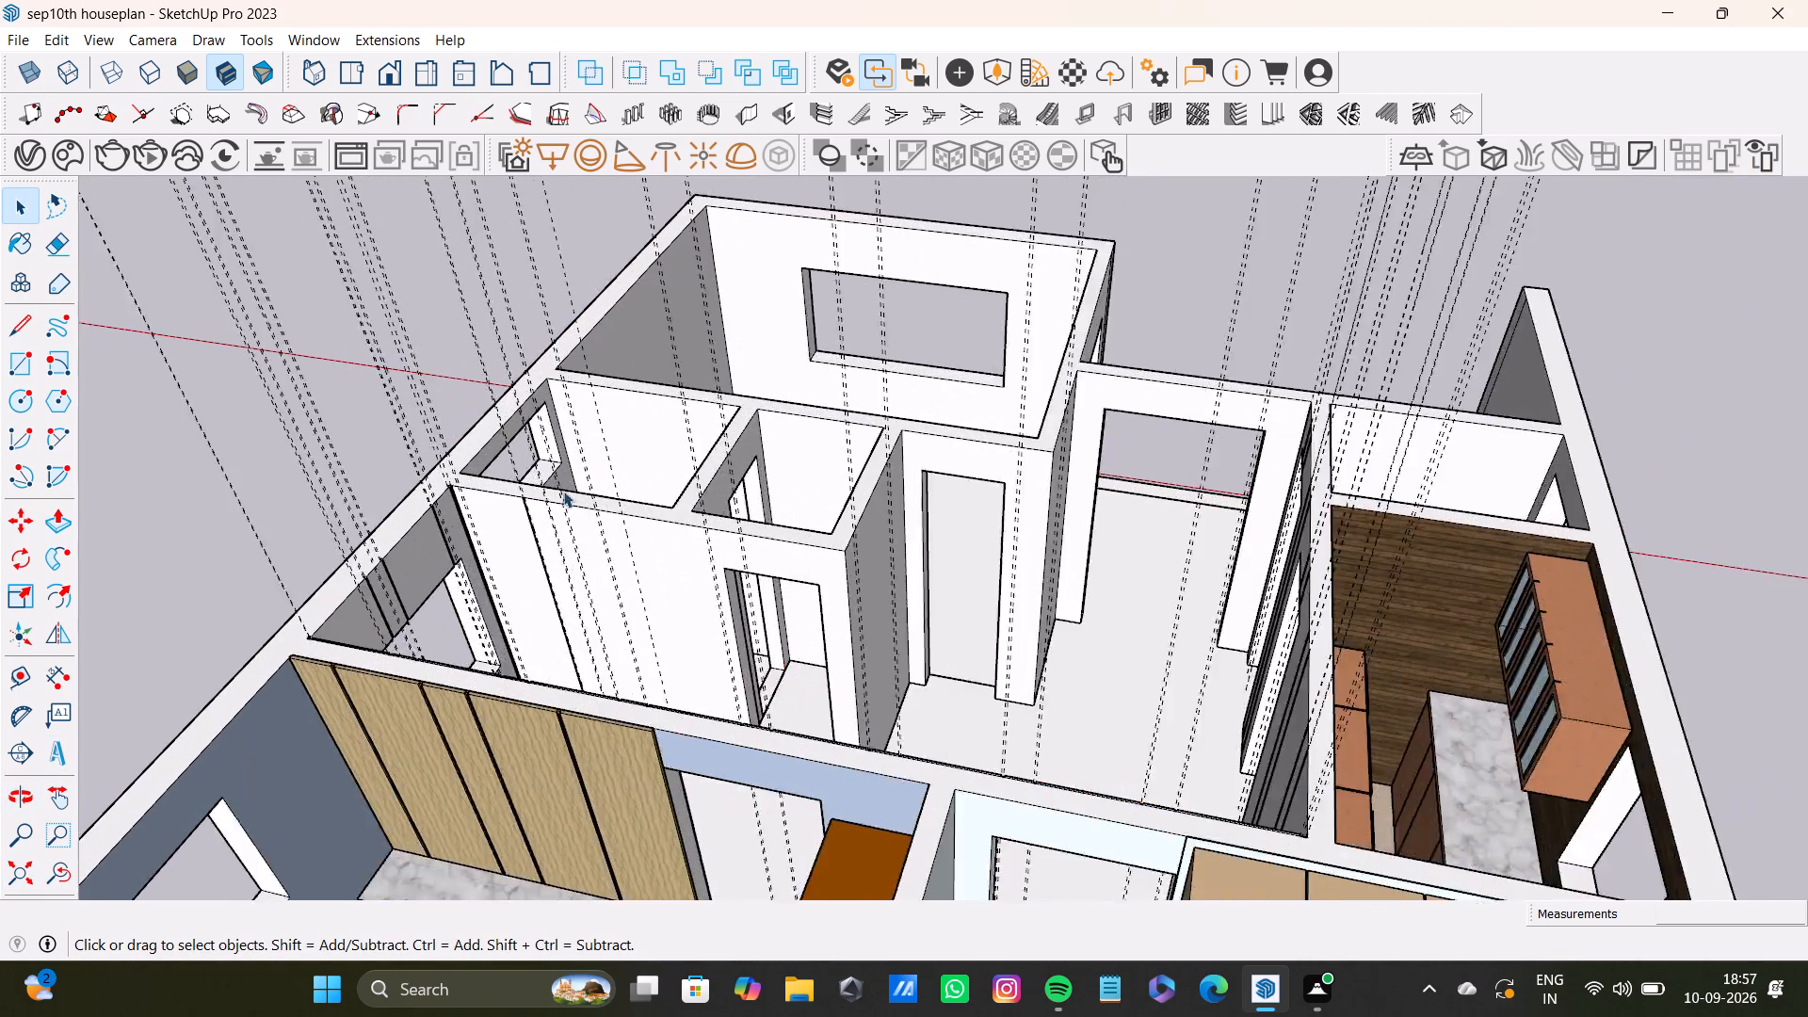
pyautogui.scroll(14, 563, 491)
pyautogui.press('l')
pyautogui.scroll(10, 501, 505)
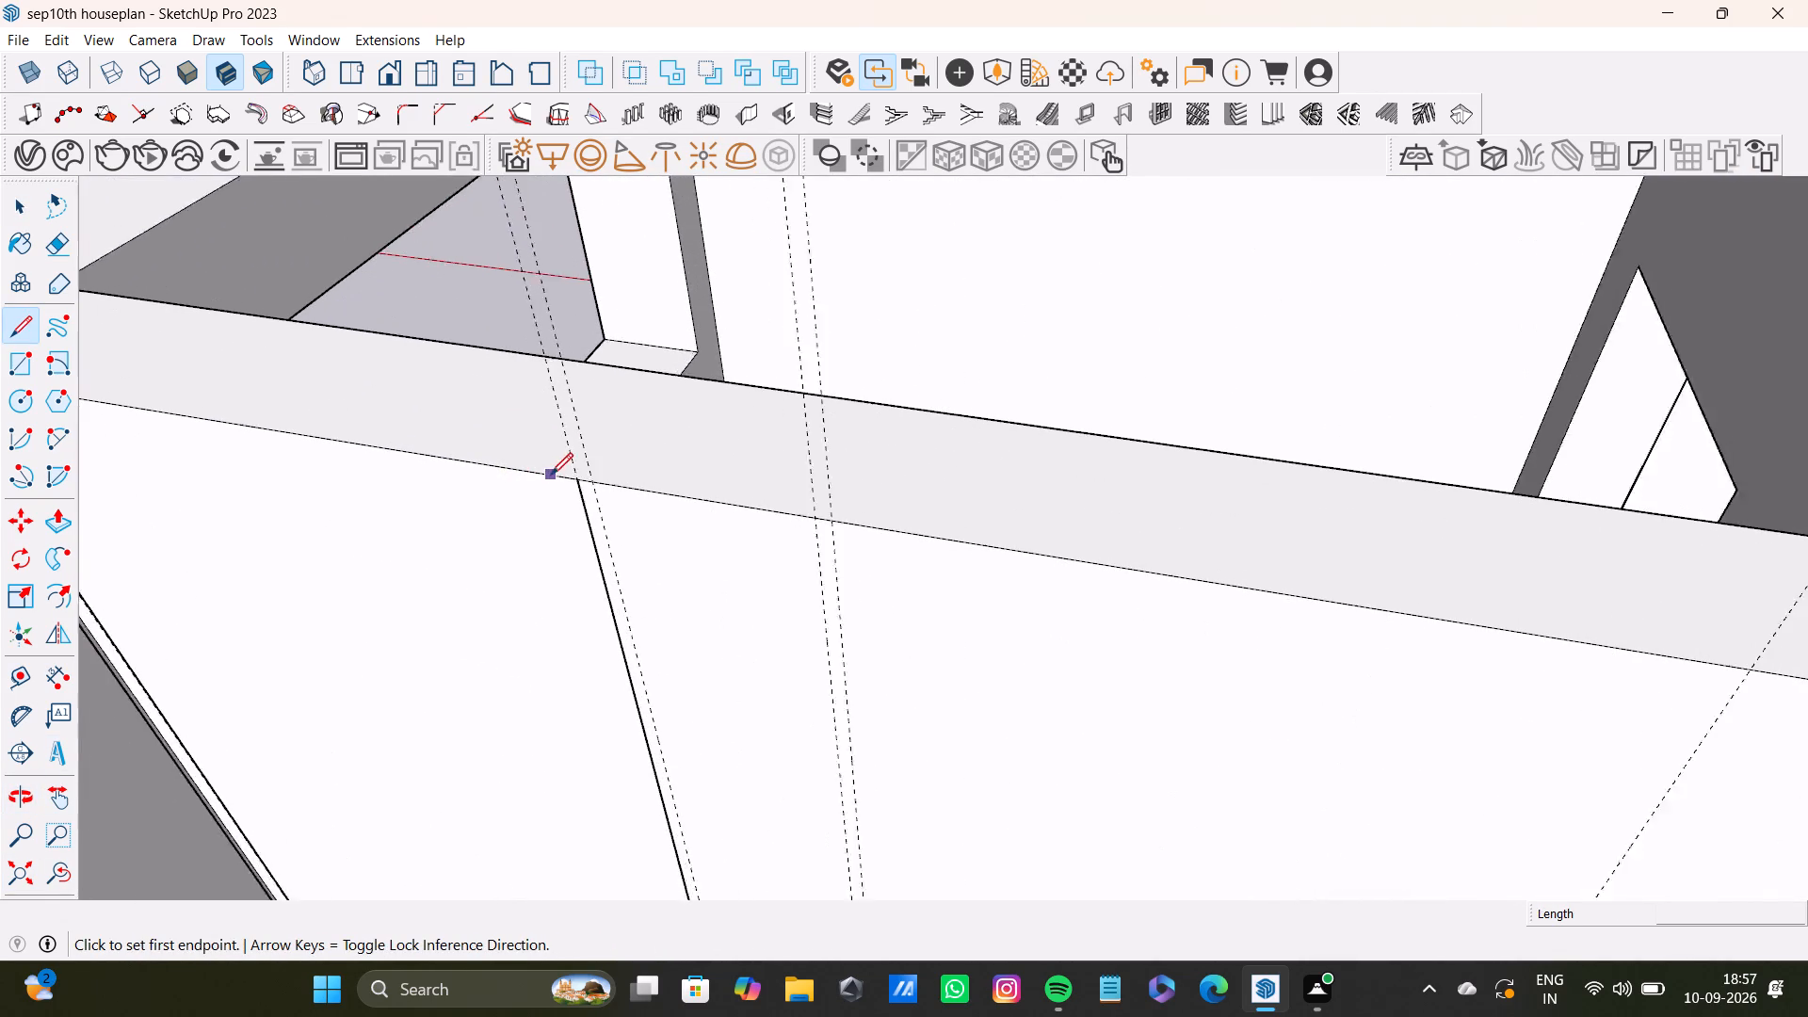
pyautogui.scroll(2, 551, 475)
pyautogui.click(602, 480)
pyautogui.scroll(-4, 647, 612)
pyautogui.keyDown('shift'); pyautogui.moveTo(670, 656); pyautogui.dragTo(635, 499, button='middle'); pyautogui.keyUp('shift')
pyautogui.scroll(-3, 636, 541)
pyautogui.moveTo(646, 662); pyautogui.dragTo(645, 636, button='middle')
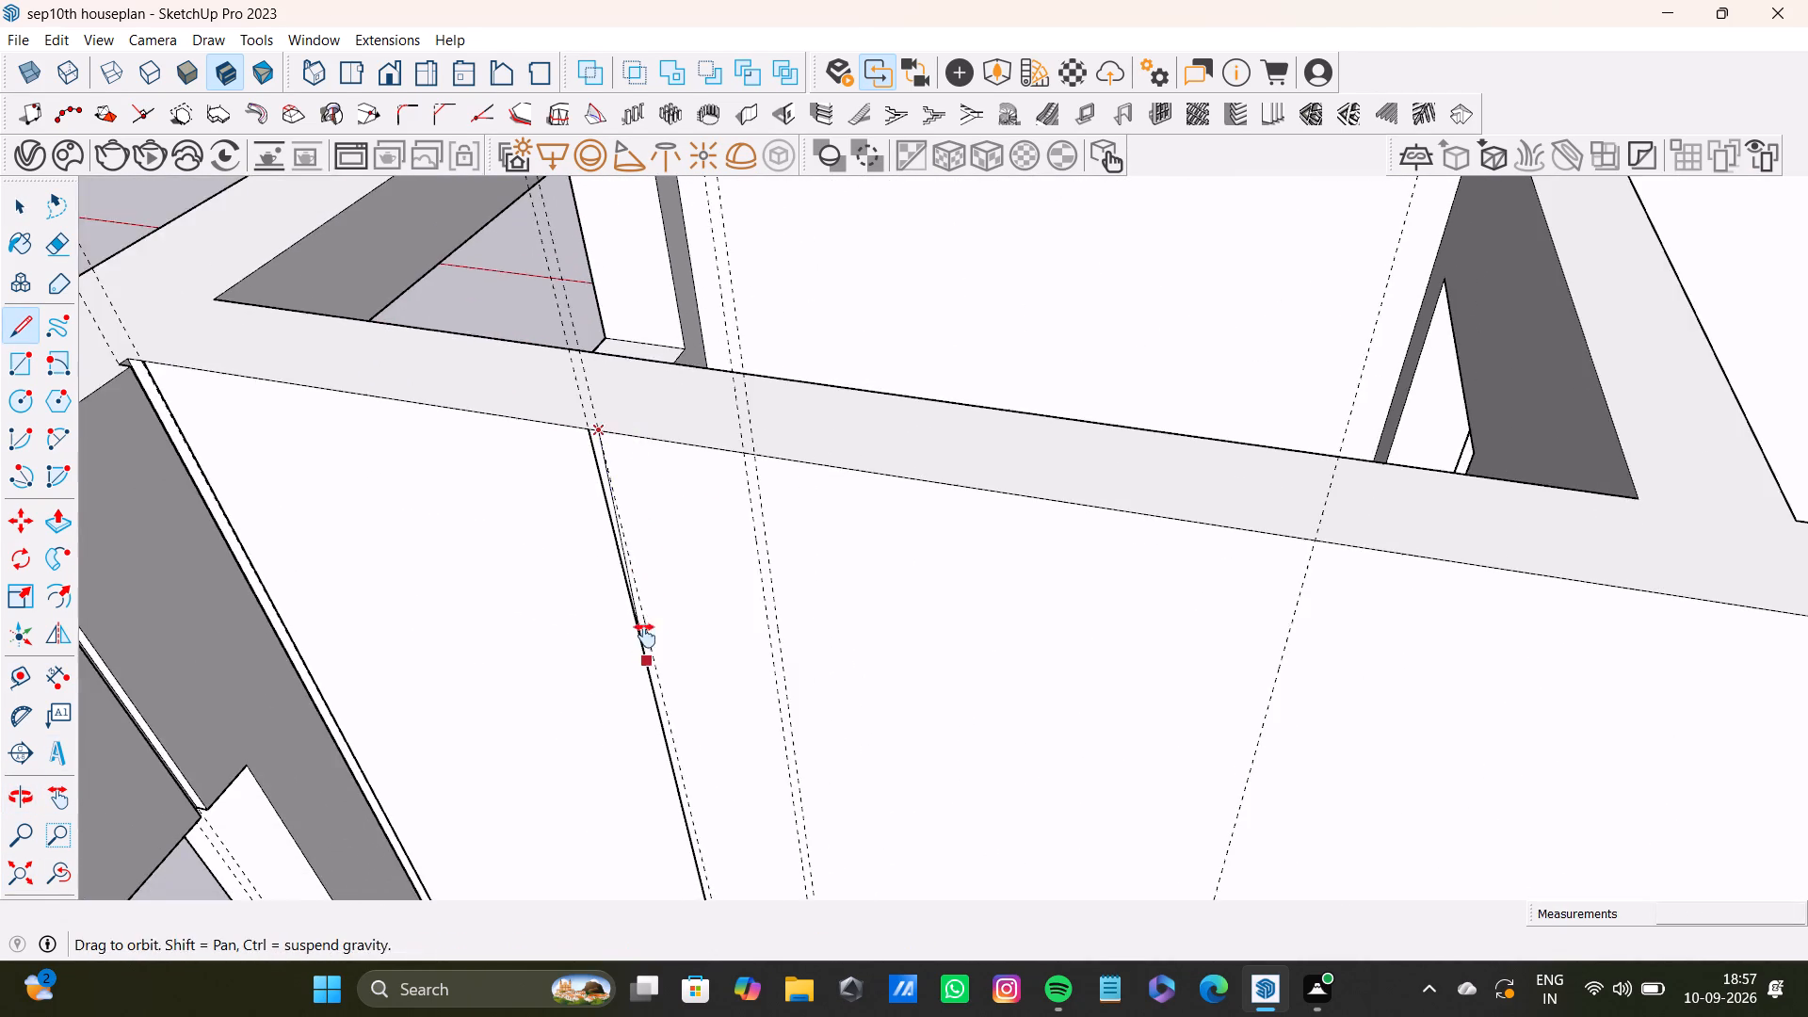
pyautogui.moveTo(645, 636); pyautogui.dragTo(621, 436, button='middle')
pyautogui.keyDown('shift'); pyautogui.moveTo(718, 789); pyautogui.dragTo(675, 317, button='middle'); pyautogui.keyUp('shift')
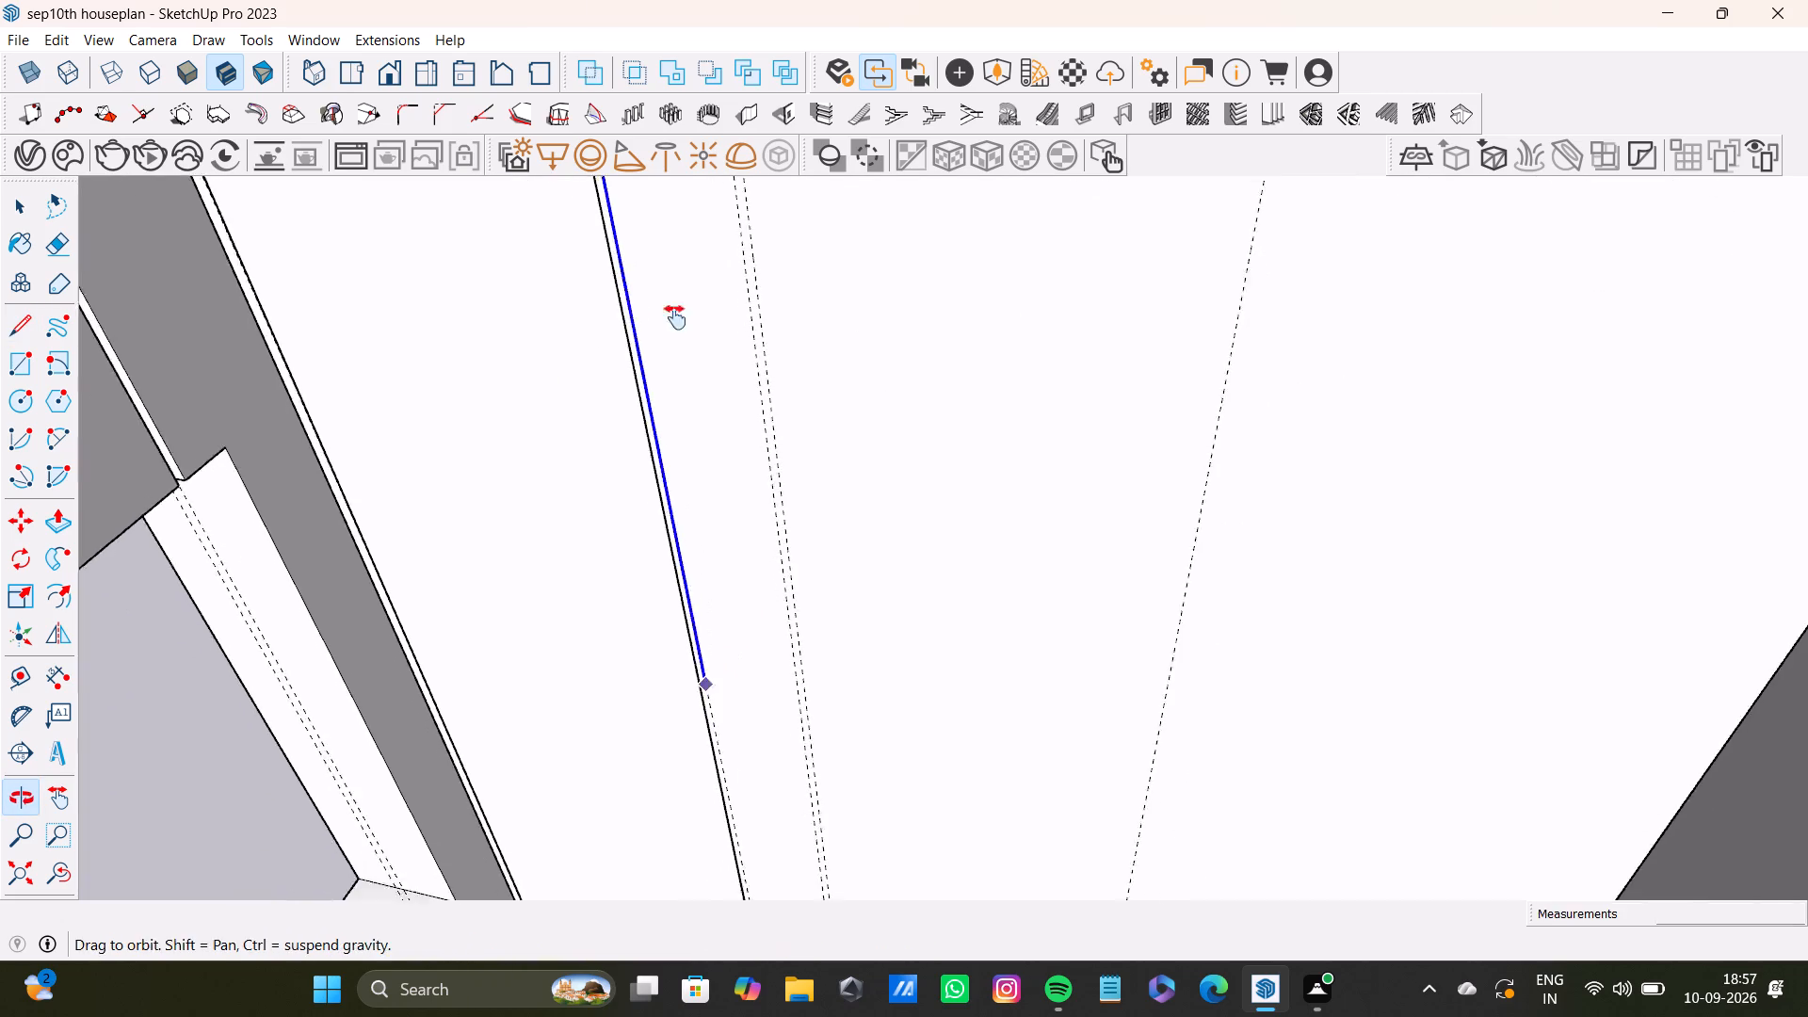
pyautogui.keyDown('shift'); pyautogui.moveTo(675, 317); pyautogui.dragTo(681, 348, button='middle'); pyautogui.keyUp('shift')
pyautogui.scroll(2, 719, 474)
pyautogui.keyDown('shift'); pyautogui.moveTo(733, 661); pyautogui.dragTo(695, 376, button='middle'); pyautogui.keyUp('shift')
pyautogui.scroll(3, 712, 576)
pyautogui.moveTo(721, 638); pyautogui.dragTo(707, 416, button='middle')
pyautogui.scroll(3, 748, 675)
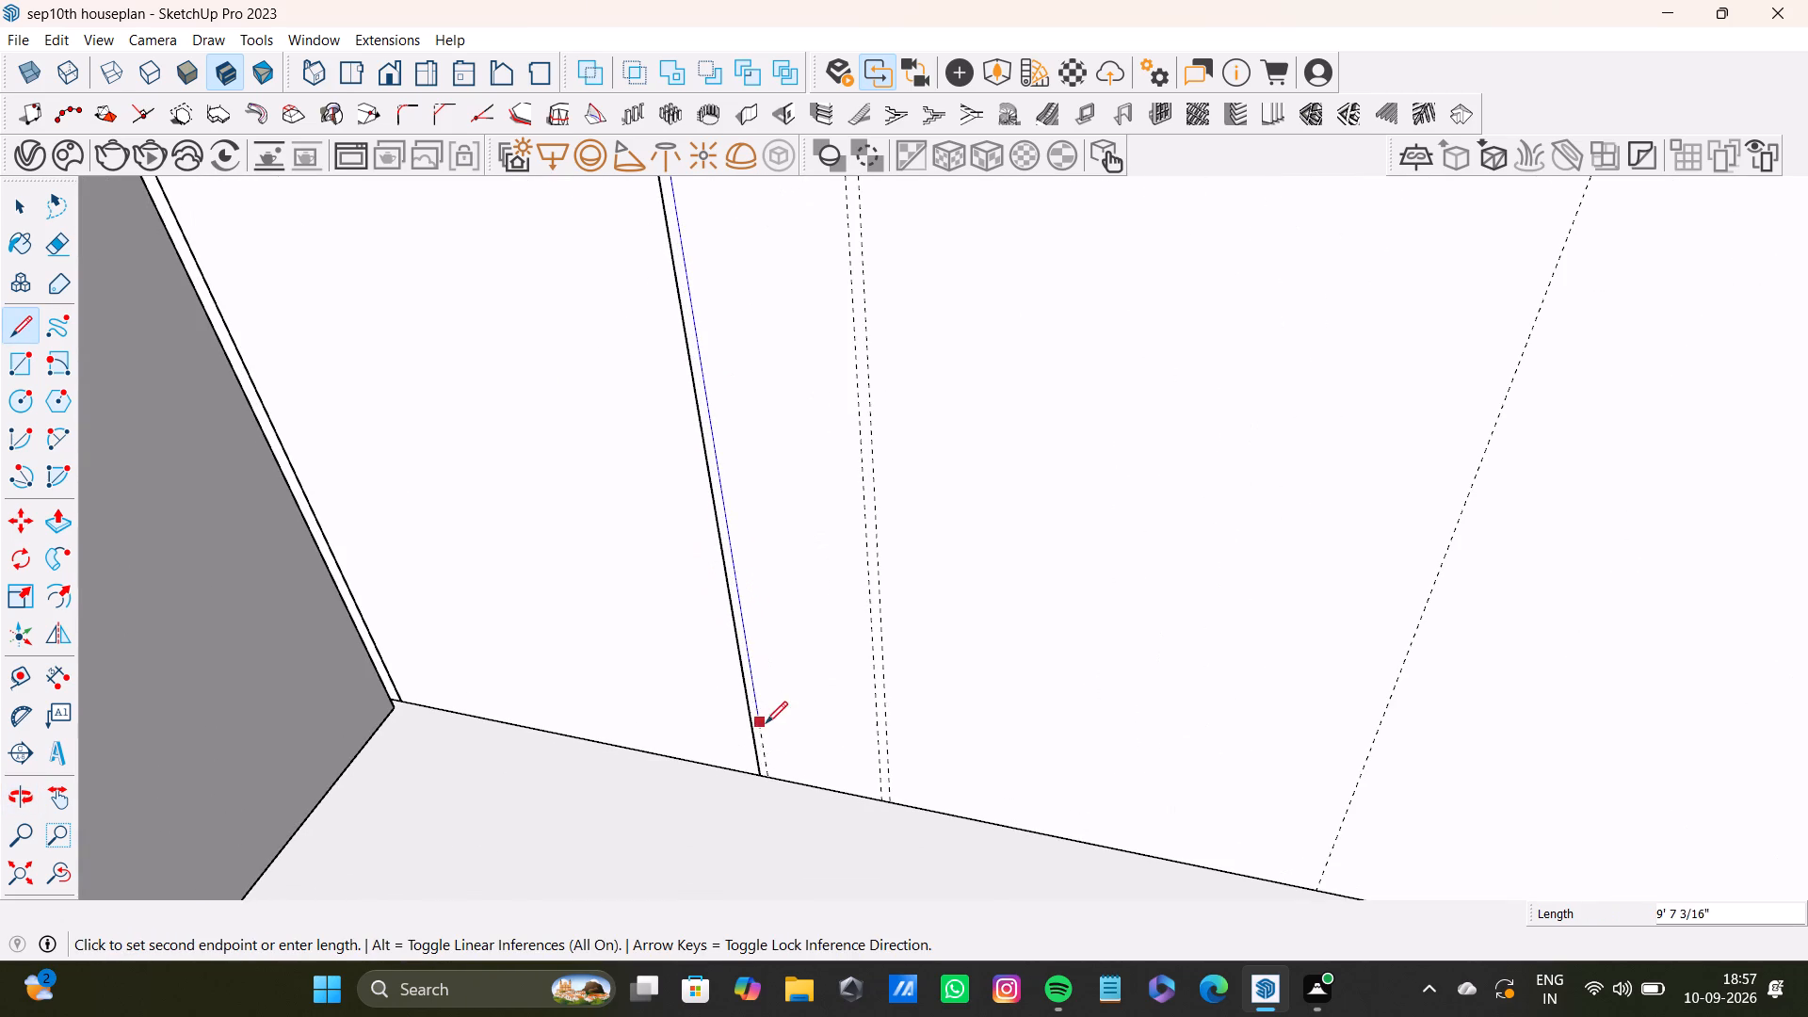
pyautogui.scroll(7, 765, 773)
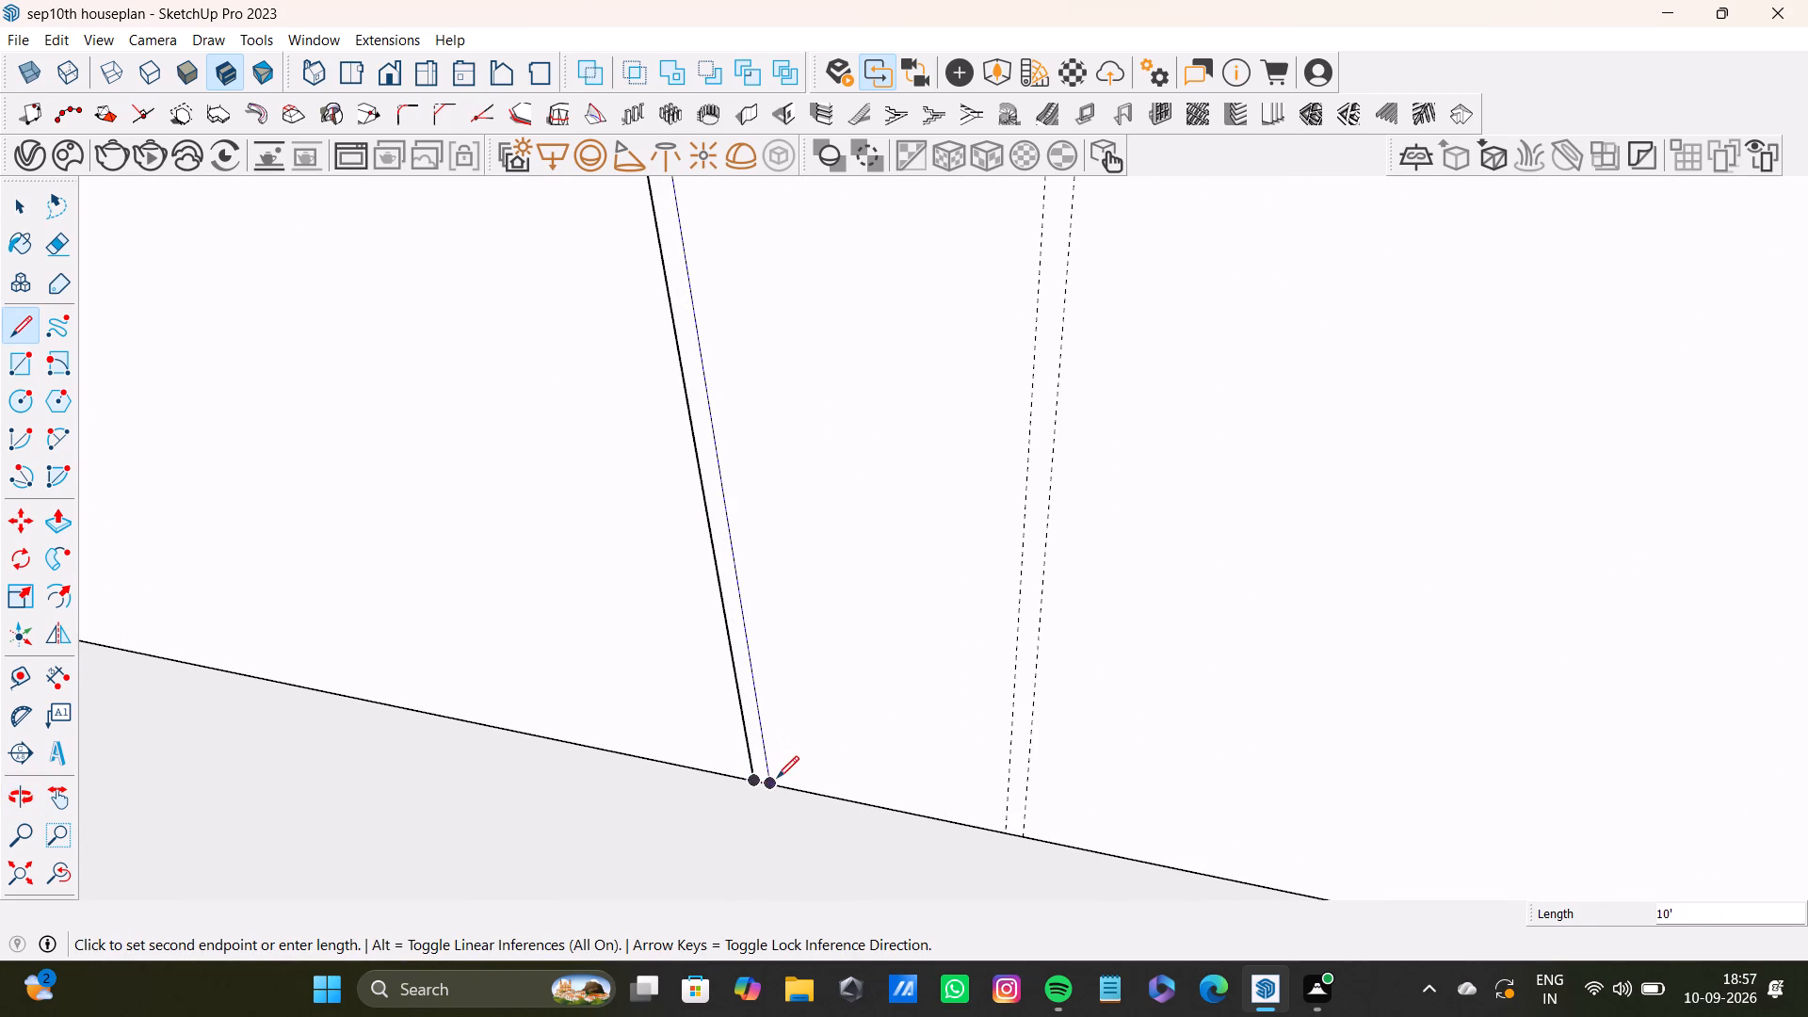
pyautogui.click(777, 780)
pyautogui.press('space')
# Draw a vertical line along the near guide of the side wall's second groove, from the top edge to the floor.
pyautogui.scroll(-13, 774, 724)
pyautogui.keyDown('shift'); pyautogui.moveTo(780, 492); pyautogui.dragTo(776, 817, button='middle'); pyautogui.keyUp('shift')
pyautogui.scroll(-6, 753, 560)
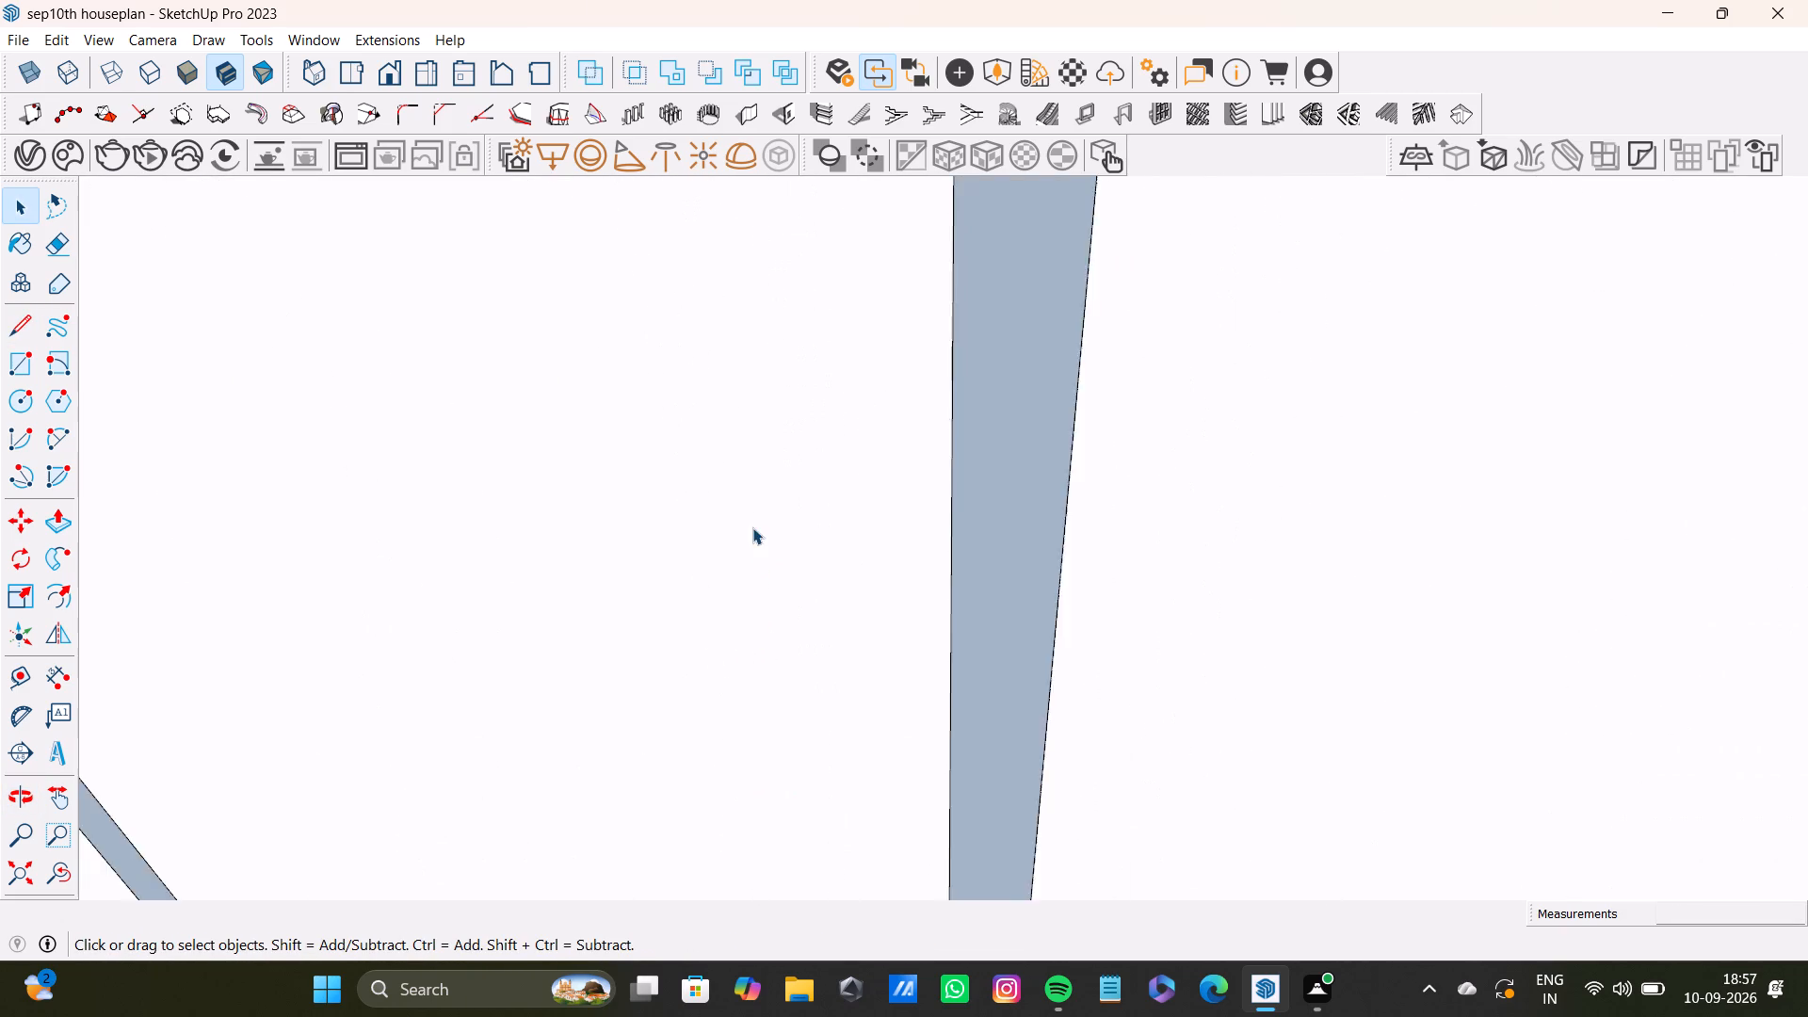
pyautogui.scroll(-4, 752, 527)
pyautogui.click(58, 882)
pyautogui.click(22, 871)
pyautogui.keyDown('shift'); pyautogui.moveTo(501, 554); pyautogui.dragTo(563, 746, button='middle'); pyautogui.keyUp('shift')
pyautogui.scroll(20, 535, 450)
pyautogui.scroll(4, 535, 450)
pyautogui.keyDown('shift'); pyautogui.moveTo(440, 455); pyautogui.dragTo(608, 427, button='middle'); pyautogui.keyUp('shift')
pyautogui.keyDown('shift'); pyautogui.scroll(5, 608, 427); pyautogui.keyUp('shift')
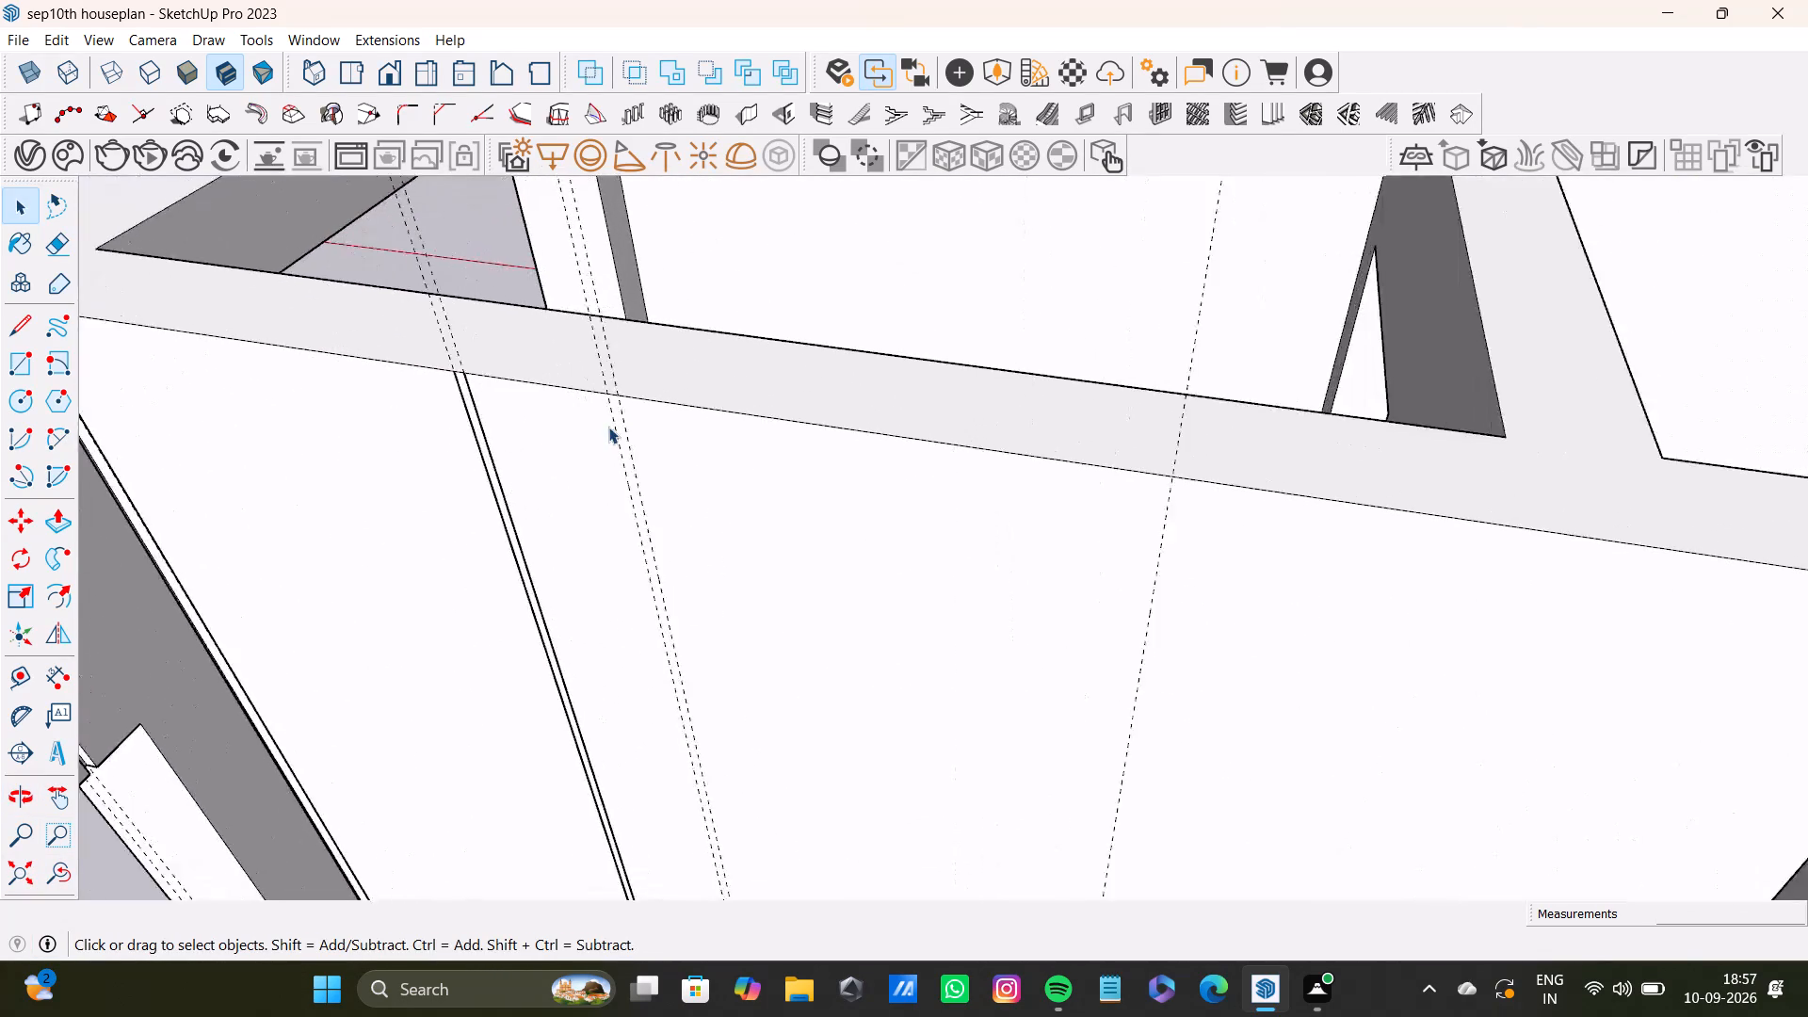
pyautogui.keyDown('shift'); pyautogui.scroll(3, 608, 427); pyautogui.keyUp('shift')
pyautogui.press('l')
pyautogui.scroll(7, 614, 425)
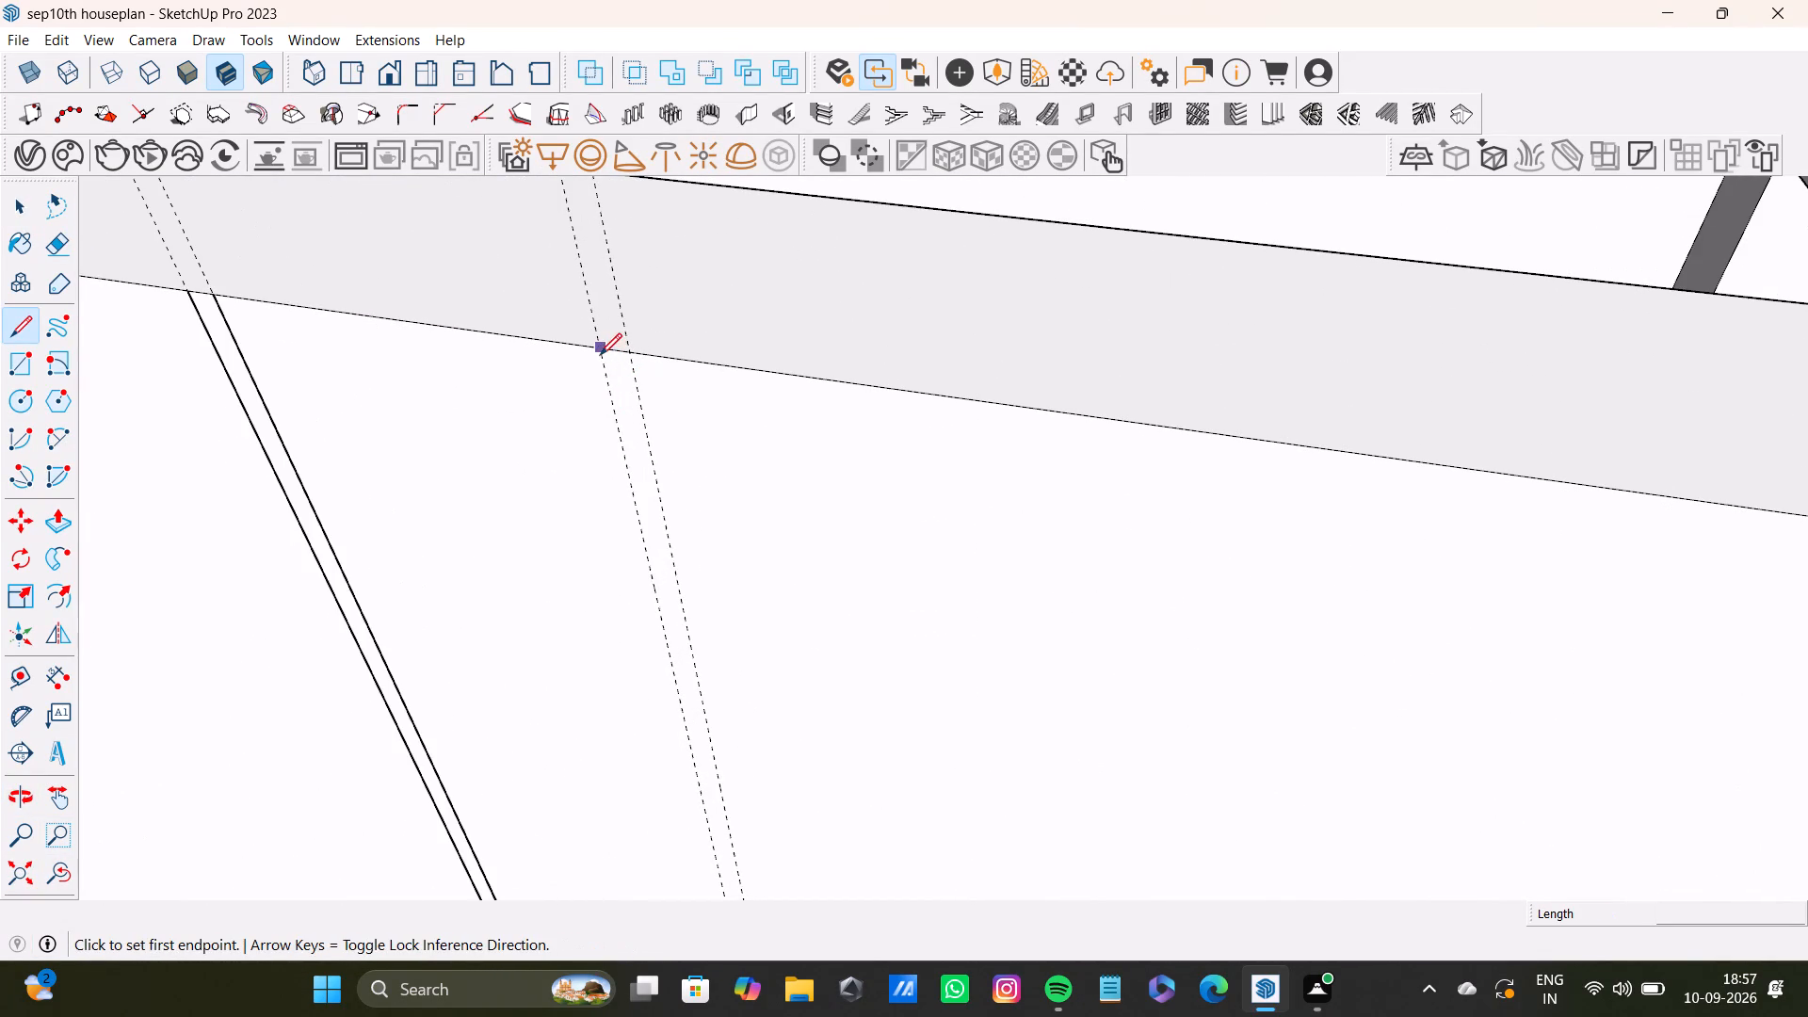
pyautogui.click(600, 350)
pyautogui.scroll(-4, 624, 548)
pyautogui.keyDown('shift'); pyautogui.moveTo(647, 609); pyautogui.dragTo(634, 438, button='middle'); pyautogui.keyUp('shift')
pyautogui.scroll(-3, 670, 541)
pyautogui.moveTo(690, 701); pyautogui.dragTo(688, 464, button='middle')
pyautogui.scroll(-3, 729, 574)
pyautogui.moveTo(716, 686); pyautogui.dragTo(738, 368, button='middle')
pyautogui.scroll(2, 840, 549)
pyautogui.moveTo(755, 677); pyautogui.dragTo(752, 252, button='middle')
pyautogui.scroll(3, 744, 396)
pyautogui.moveTo(774, 605); pyautogui.dragTo(793, 273, button='middle')
pyautogui.scroll(3, 787, 387)
pyautogui.keyDown('shift'); pyautogui.moveTo(842, 564); pyautogui.dragTo(846, 296, button='middle'); pyautogui.keyUp('shift')
pyautogui.scroll(2, 883, 564)
pyautogui.click(898, 722)
pyautogui.scroll(-5, 877, 690)
pyautogui.press('space')
# Draw a 10' vertical line along the far guide of the side wall's second groove, from the top edge to the floor.
pyautogui.scroll(-1, 894, 614)
pyautogui.press('l')
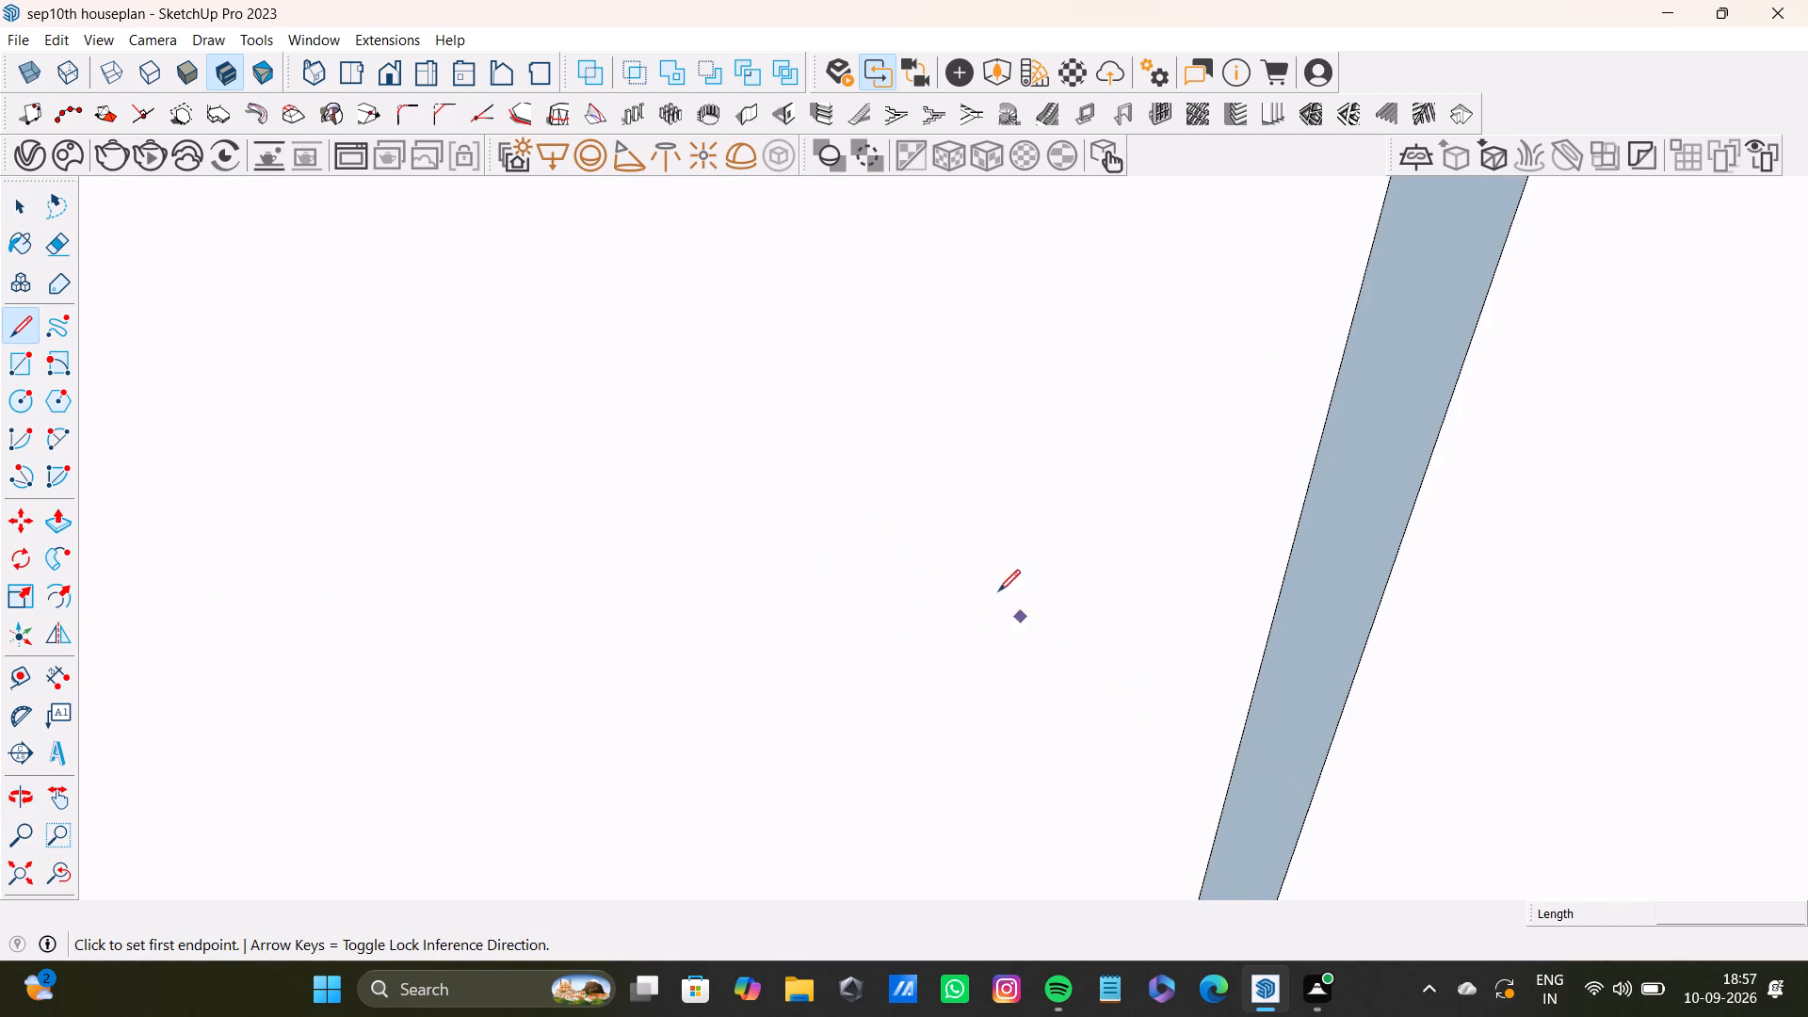
pyautogui.keyDown('shift'); pyautogui.moveTo(960, 353); pyautogui.dragTo(965, 570, button='middle'); pyautogui.keyUp('shift')
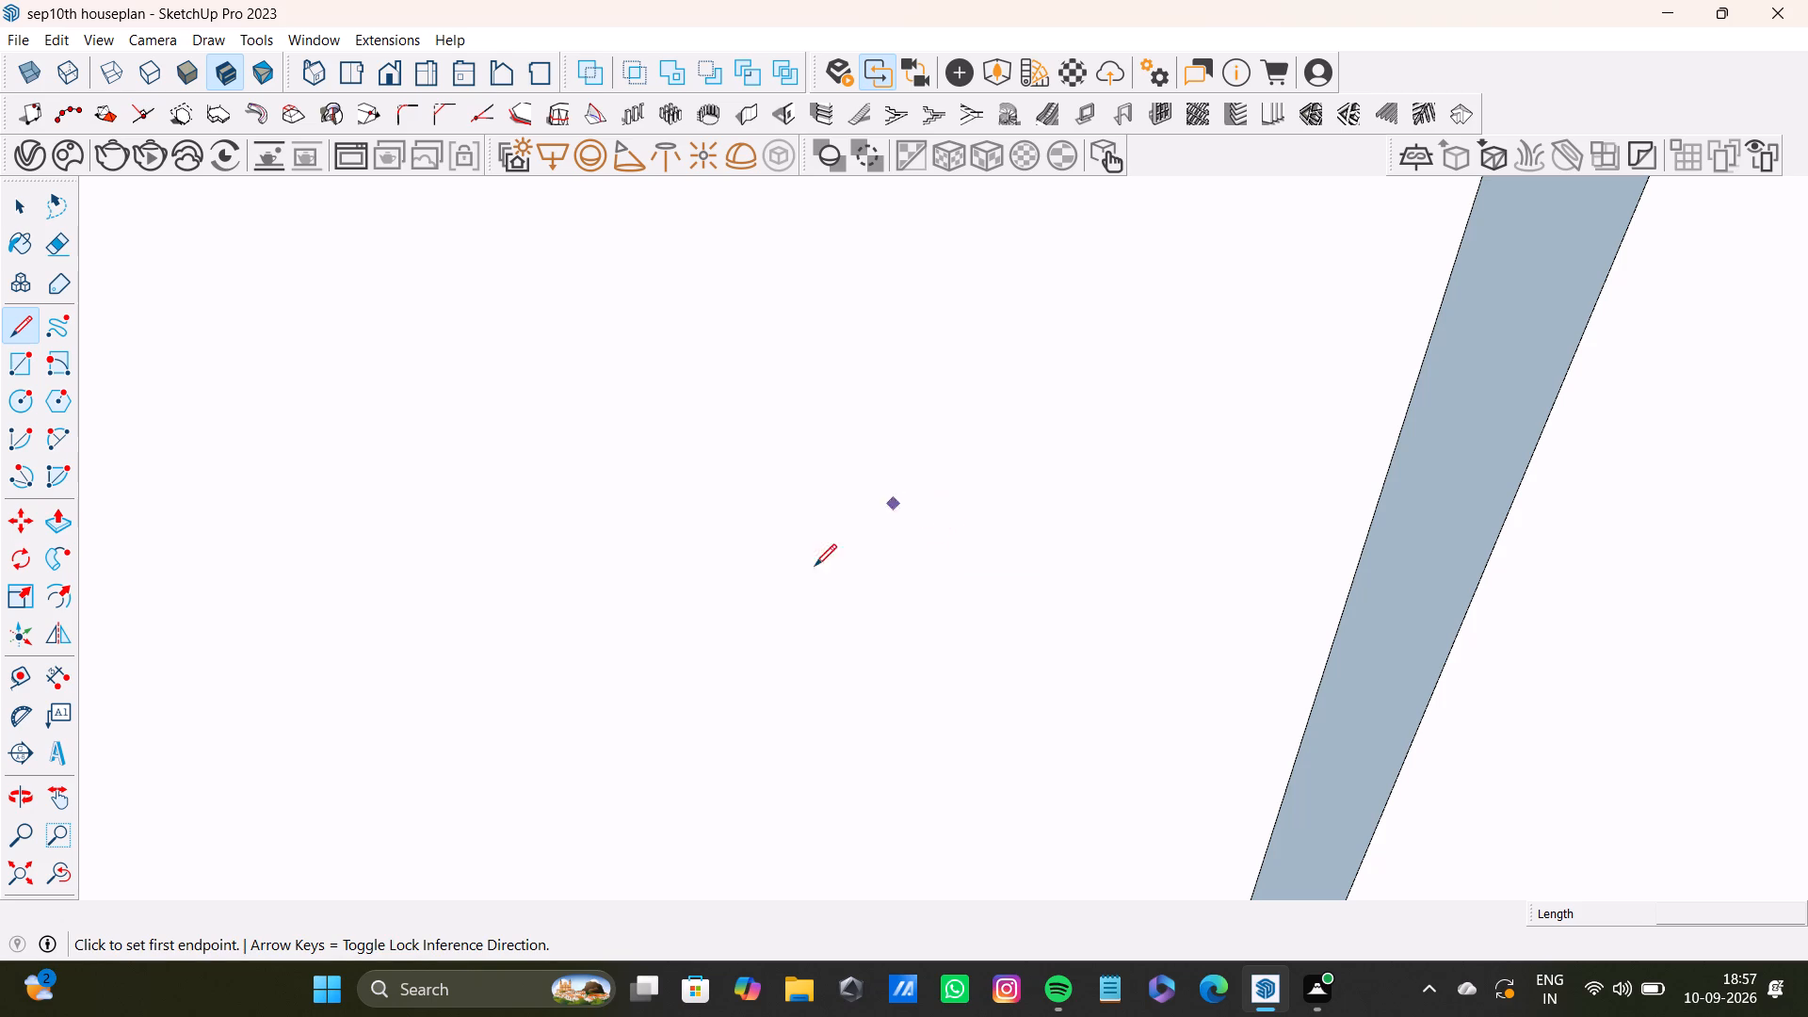
pyautogui.click(60, 885)
pyautogui.click(14, 877)
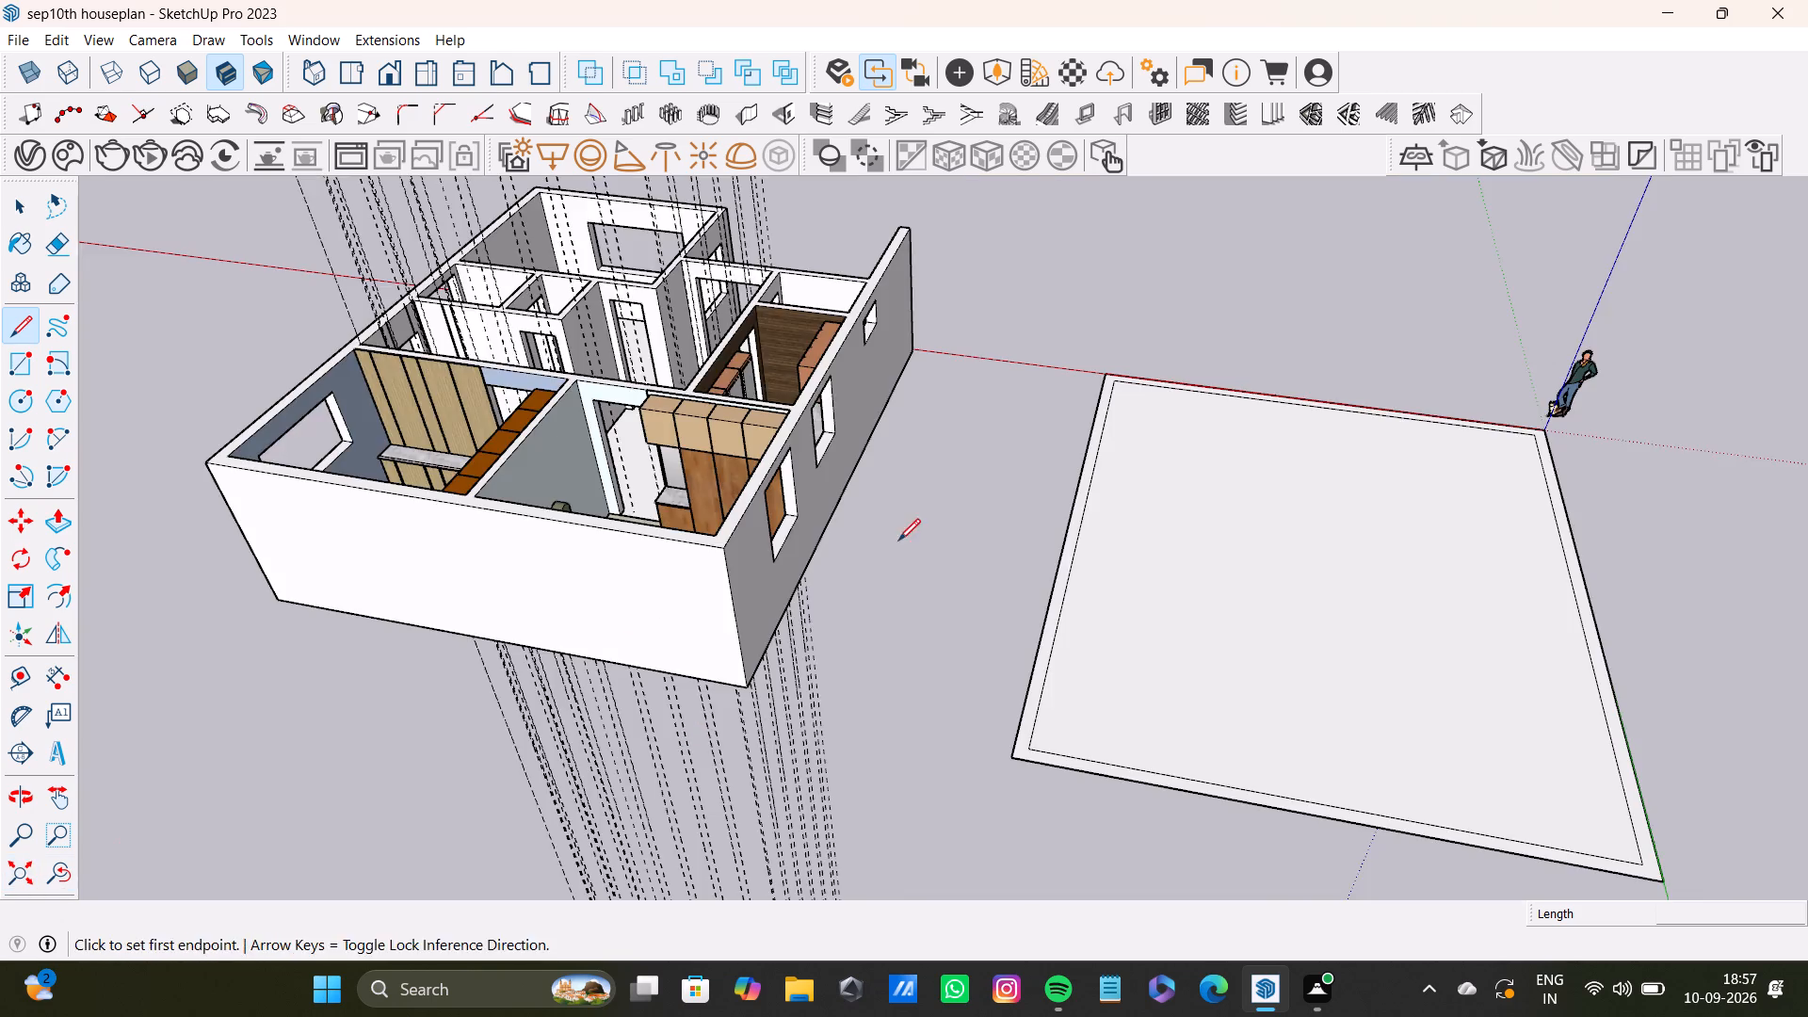
pyautogui.keyDown('shift'); pyautogui.moveTo(899, 531); pyautogui.dragTo(993, 701, button='middle'); pyautogui.keyUp('shift')
pyautogui.scroll(14, 410, 364)
pyautogui.keyDown('shift'); pyautogui.moveTo(519, 630); pyautogui.dragTo(808, 544, button='middle'); pyautogui.keyUp('shift')
pyautogui.scroll(4, 739, 499)
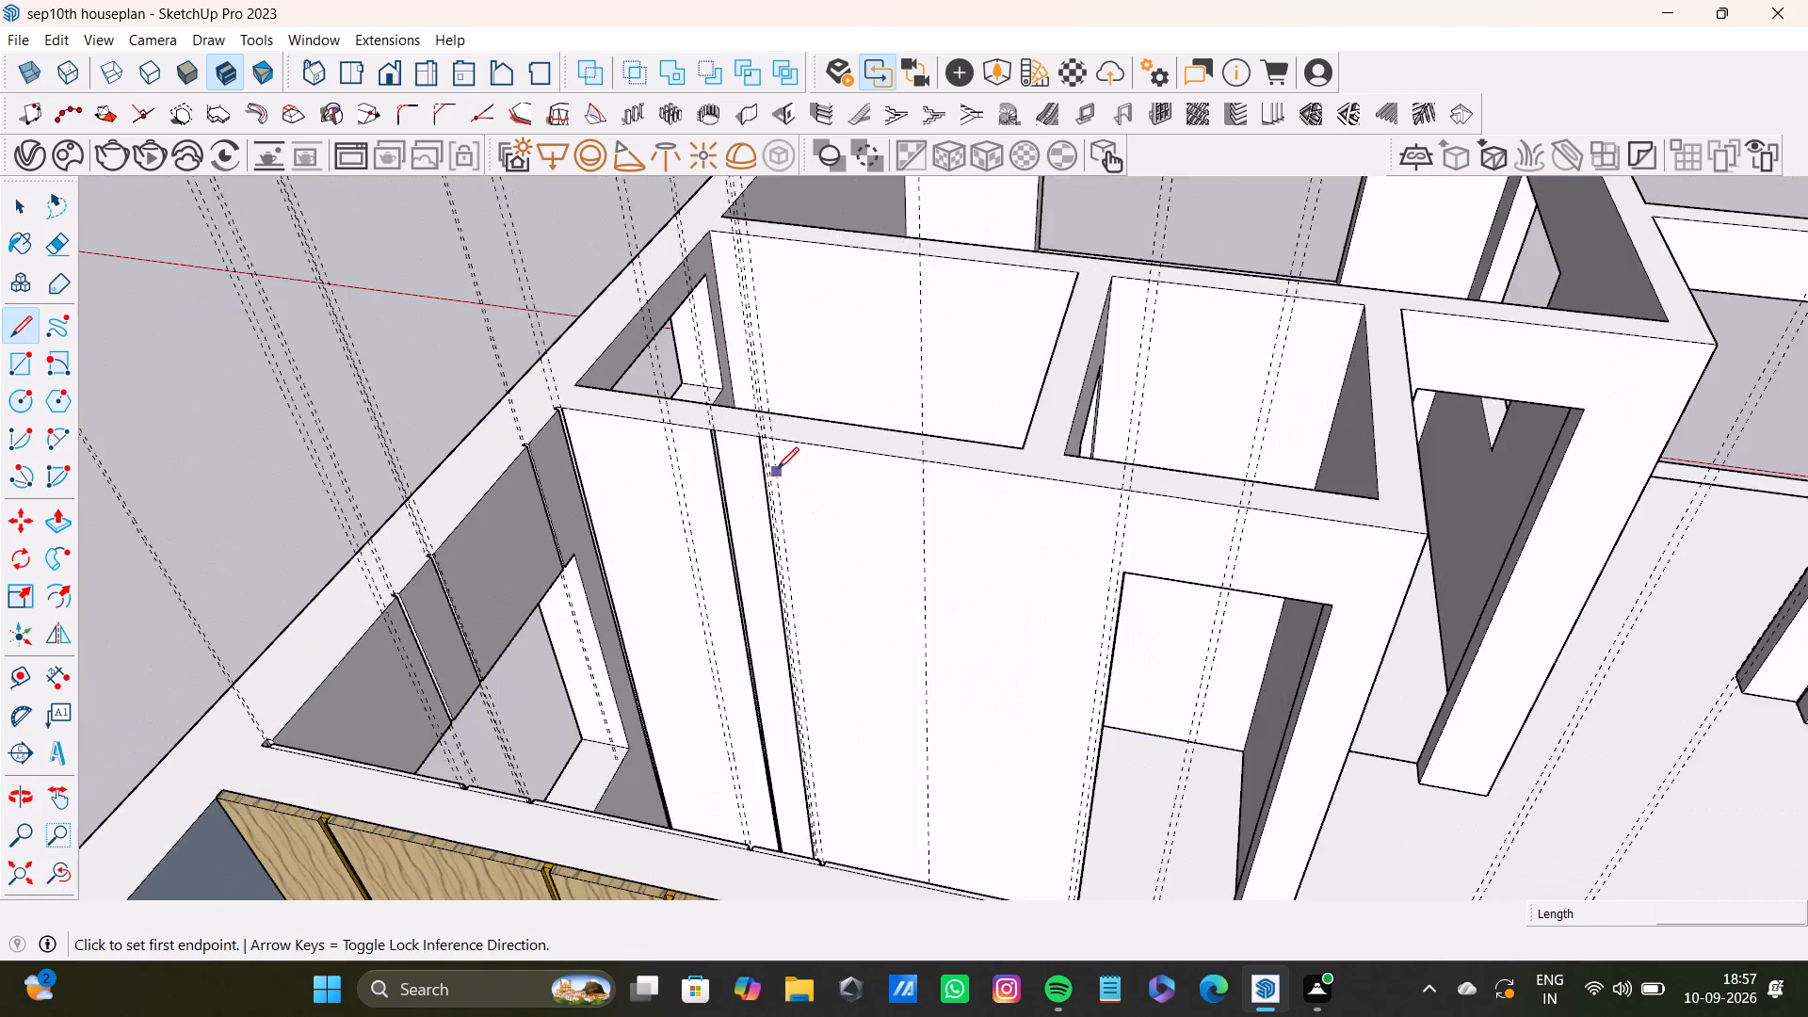
pyautogui.scroll(13, 777, 469)
pyautogui.click(758, 373)
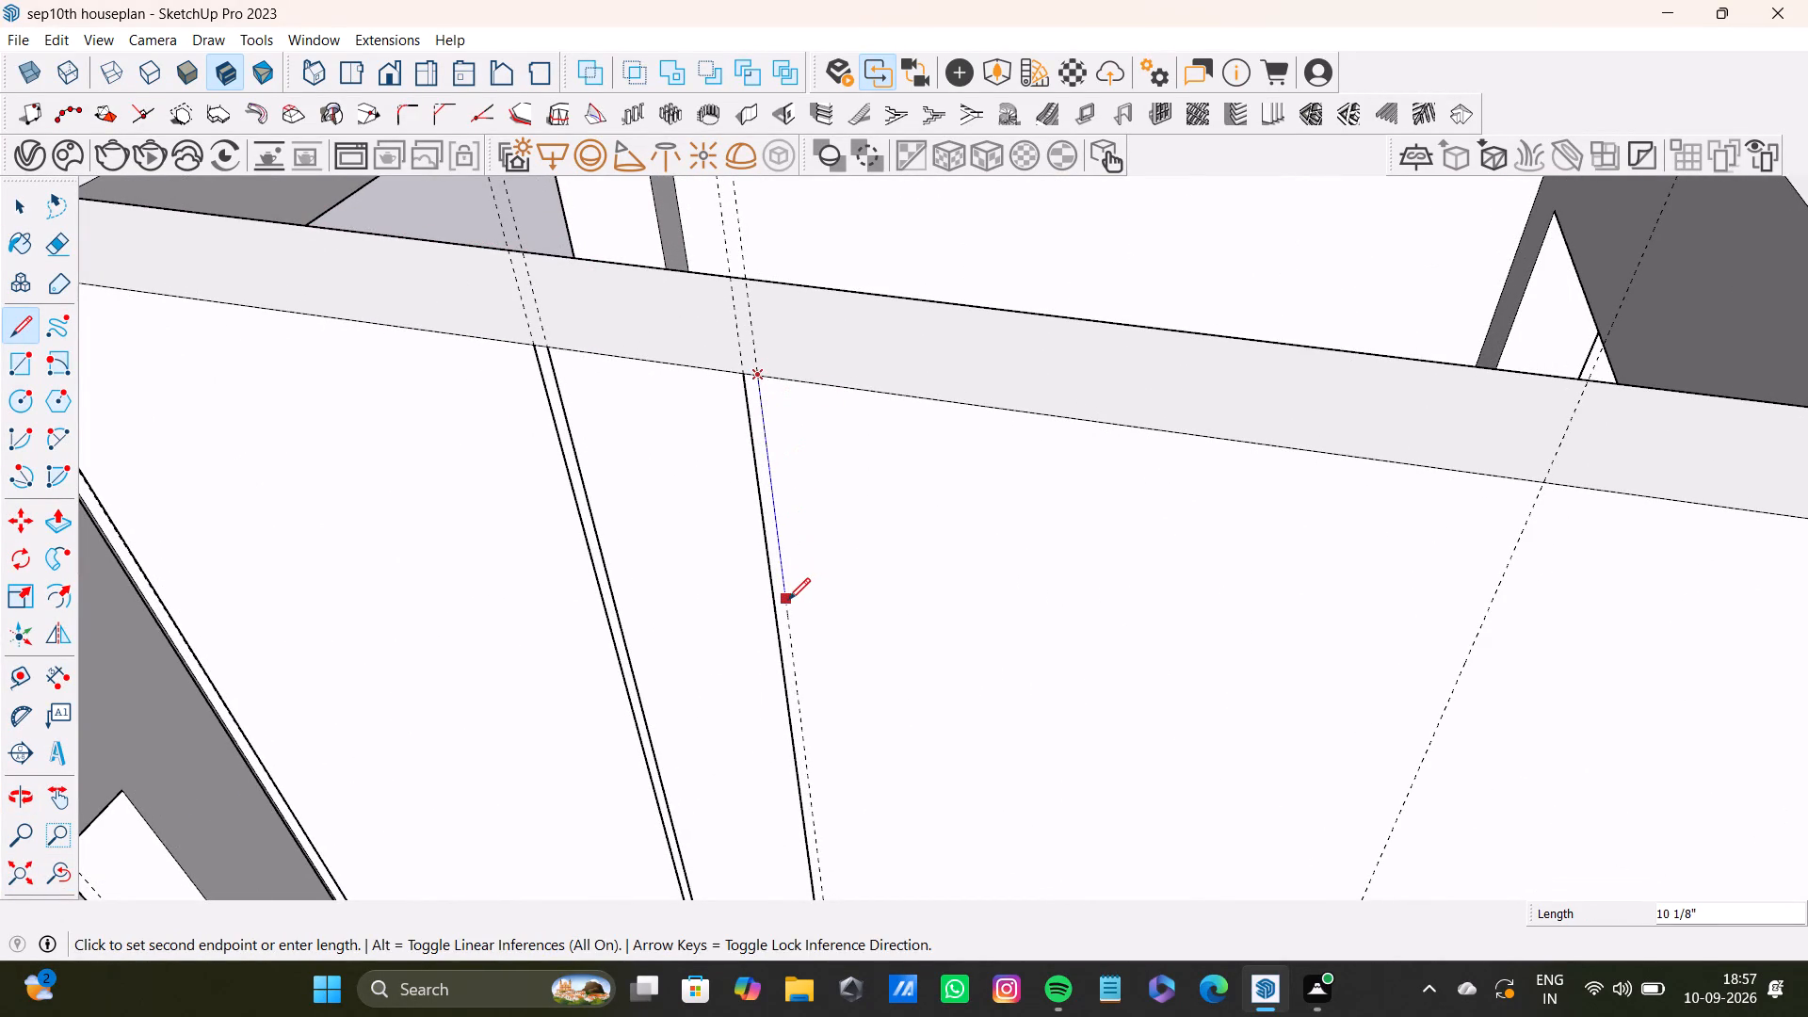
pyautogui.scroll(-4, 785, 600)
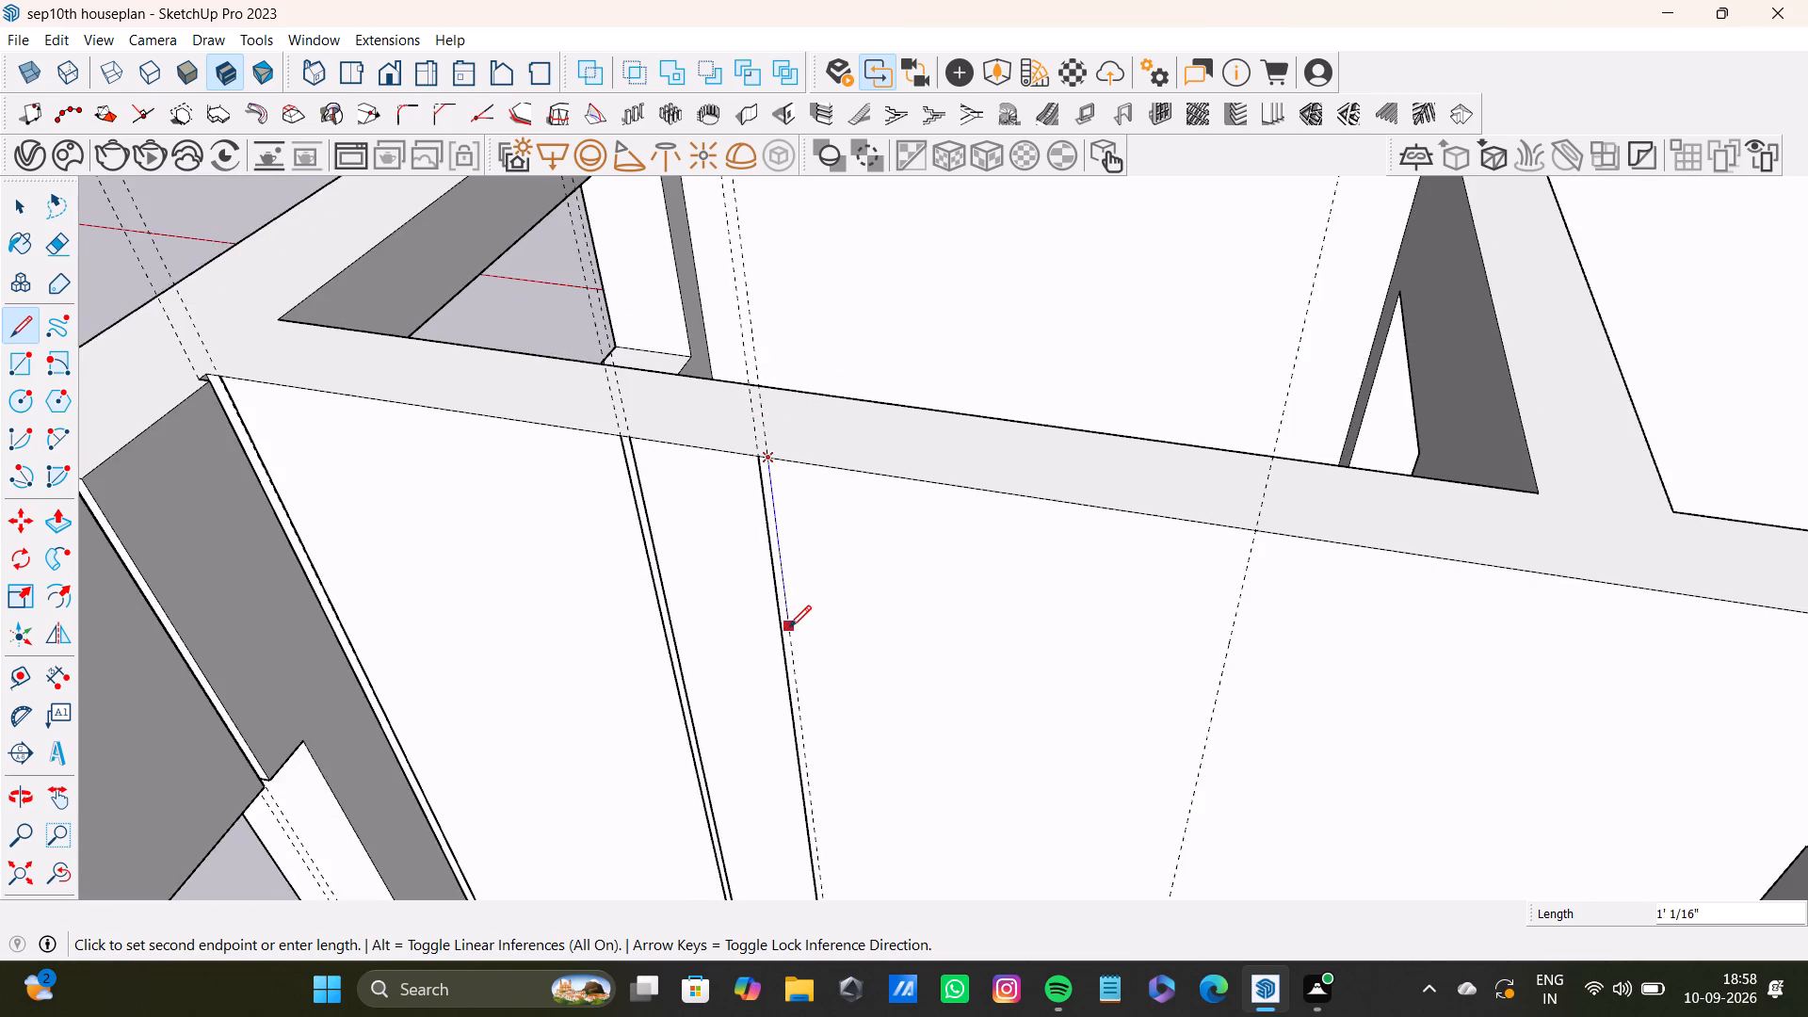
pyautogui.keyDown('shift'); pyautogui.moveTo(788, 631); pyautogui.dragTo(786, 252, button='middle'); pyautogui.keyUp('shift')
pyautogui.scroll(-3, 817, 428)
pyautogui.moveTo(842, 682); pyautogui.dragTo(820, 274, button='middle')
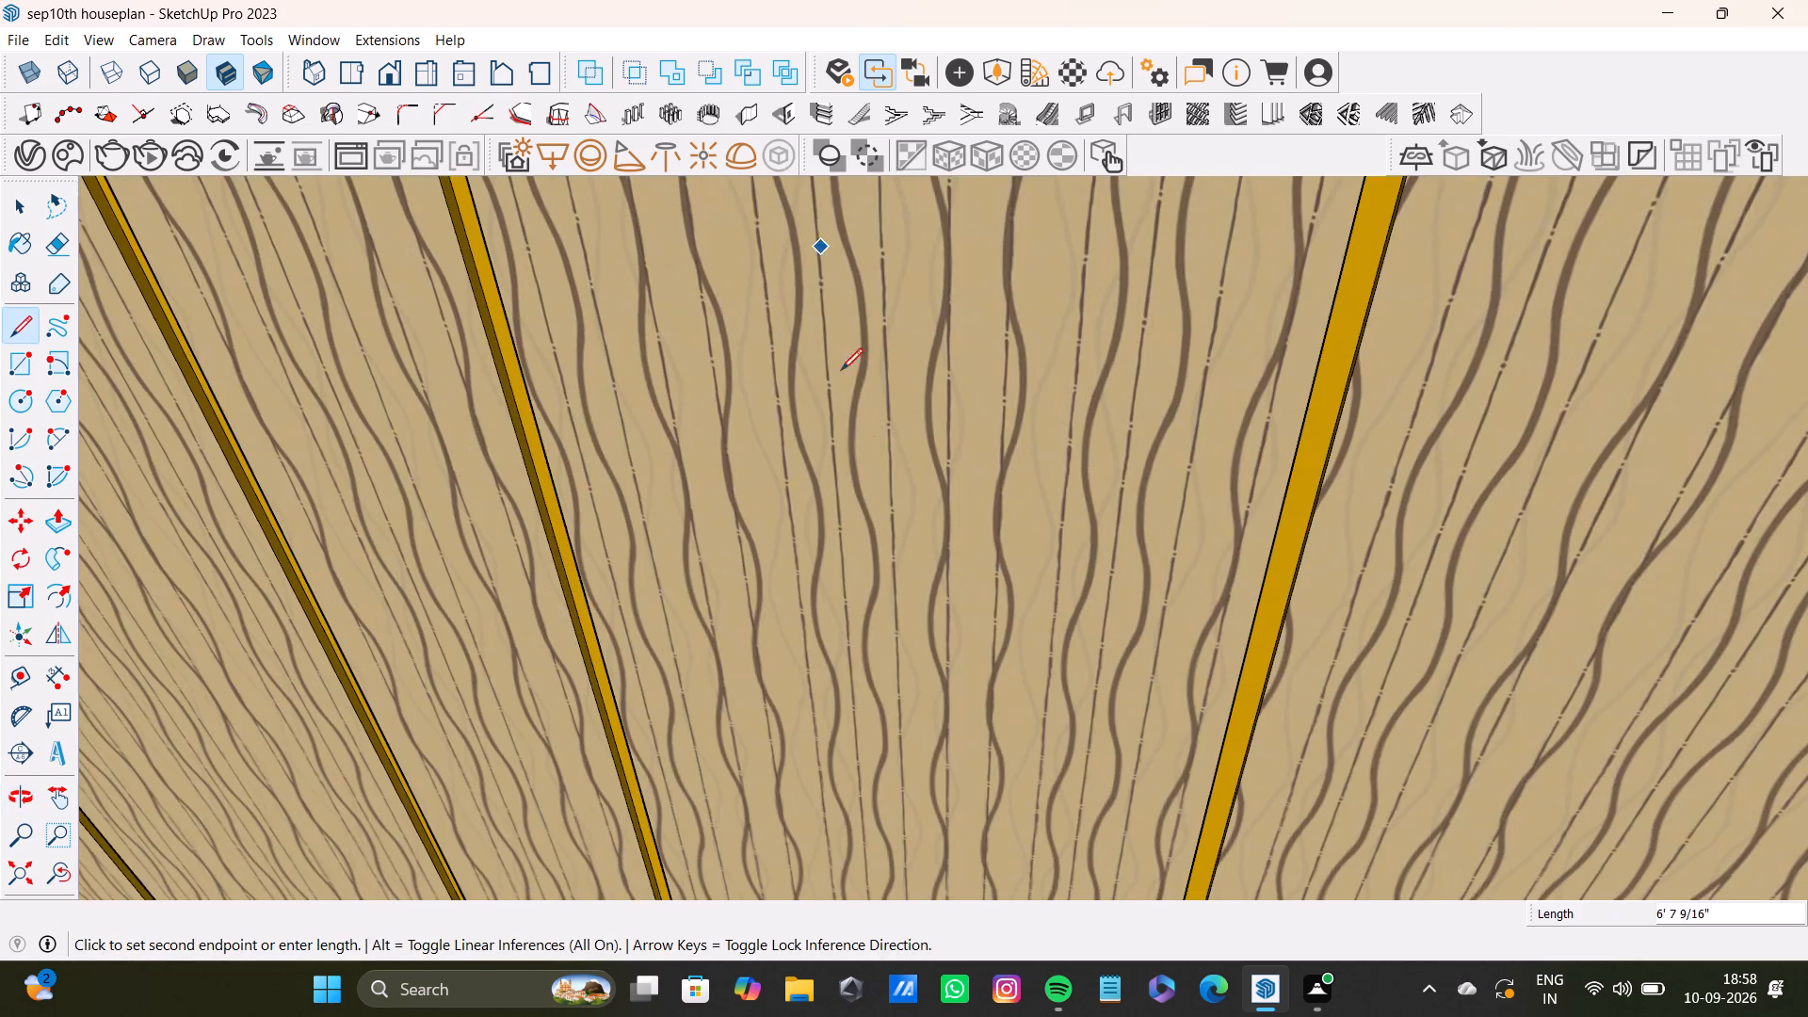
pyautogui.moveTo(853, 415); pyautogui.dragTo(664, 456, button='middle')
pyautogui.click(53, 887)
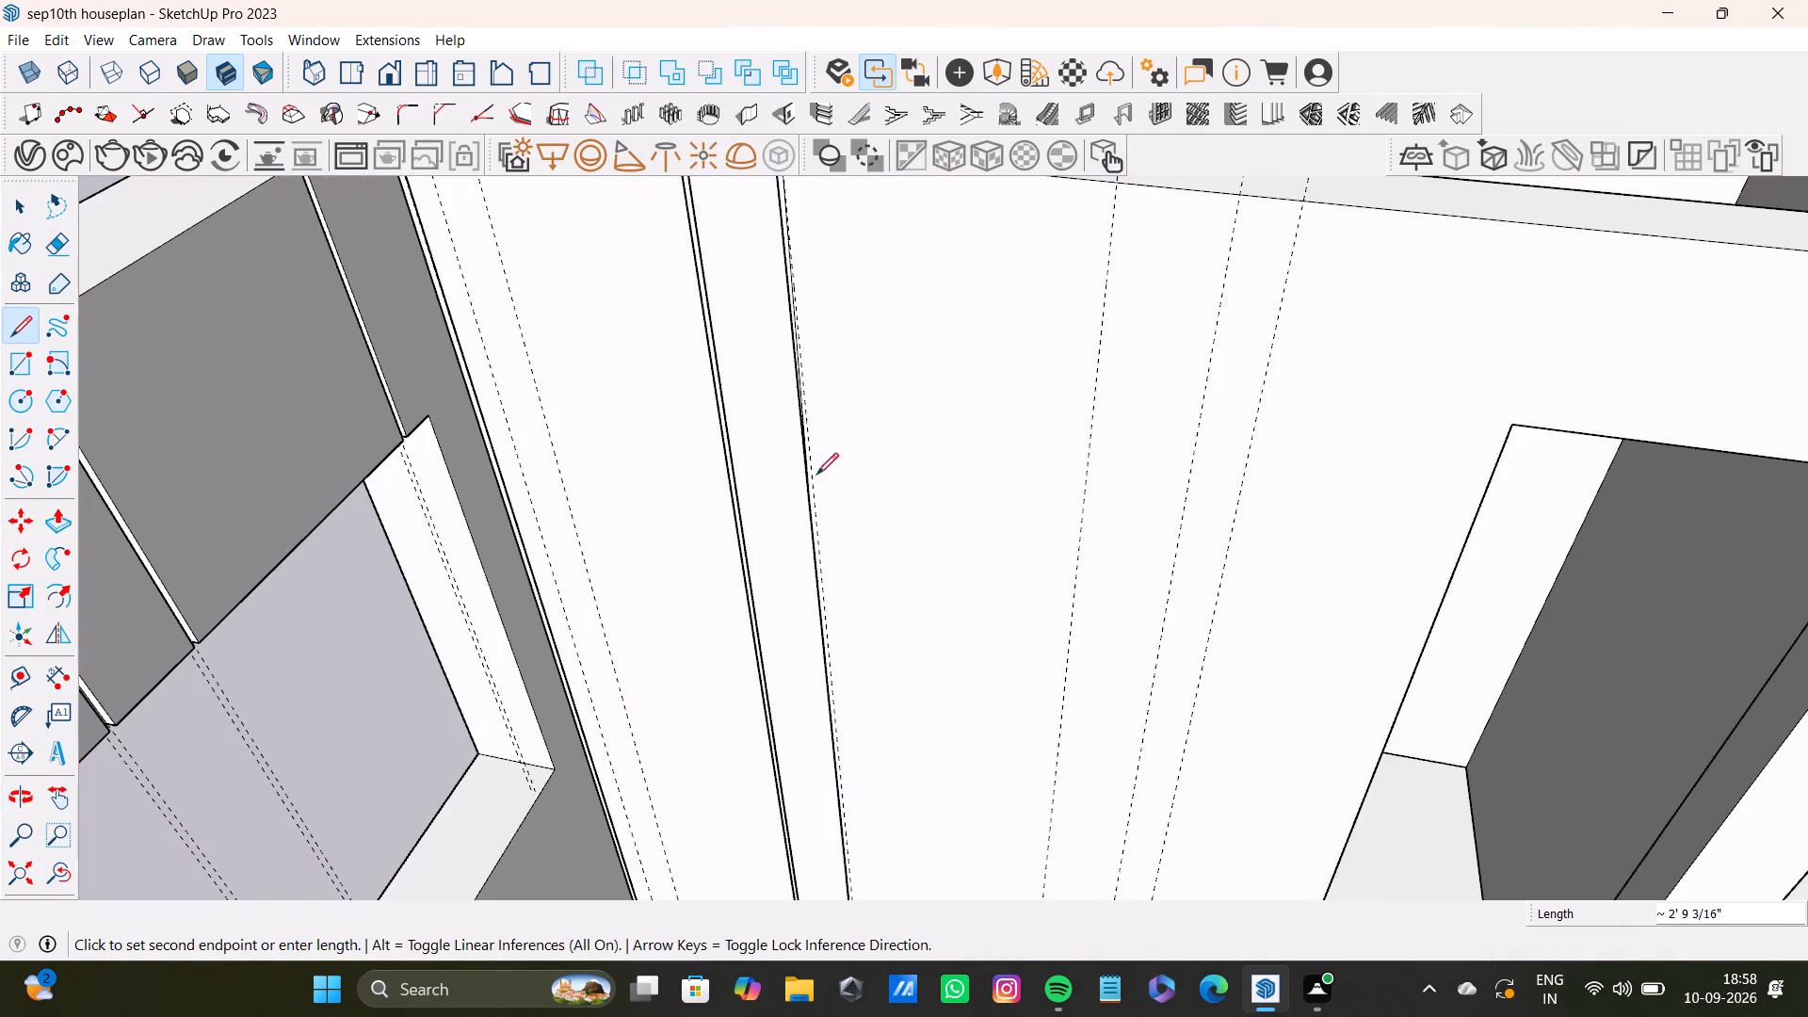
pyautogui.keyDown('shift'); pyautogui.moveTo(835, 444); pyautogui.dragTo(839, 589, button='middle'); pyautogui.keyUp('shift')
pyautogui.moveTo(839, 619); pyautogui.dragTo(834, 186, button='middle')
pyautogui.moveTo(910, 328); pyautogui.dragTo(714, 416, button='middle')
pyautogui.scroll(1, 925, 267)
pyautogui.keyDown('shift'); pyautogui.moveTo(1063, 234); pyautogui.dragTo(1064, 237, button='middle'); pyautogui.keyUp('shift')
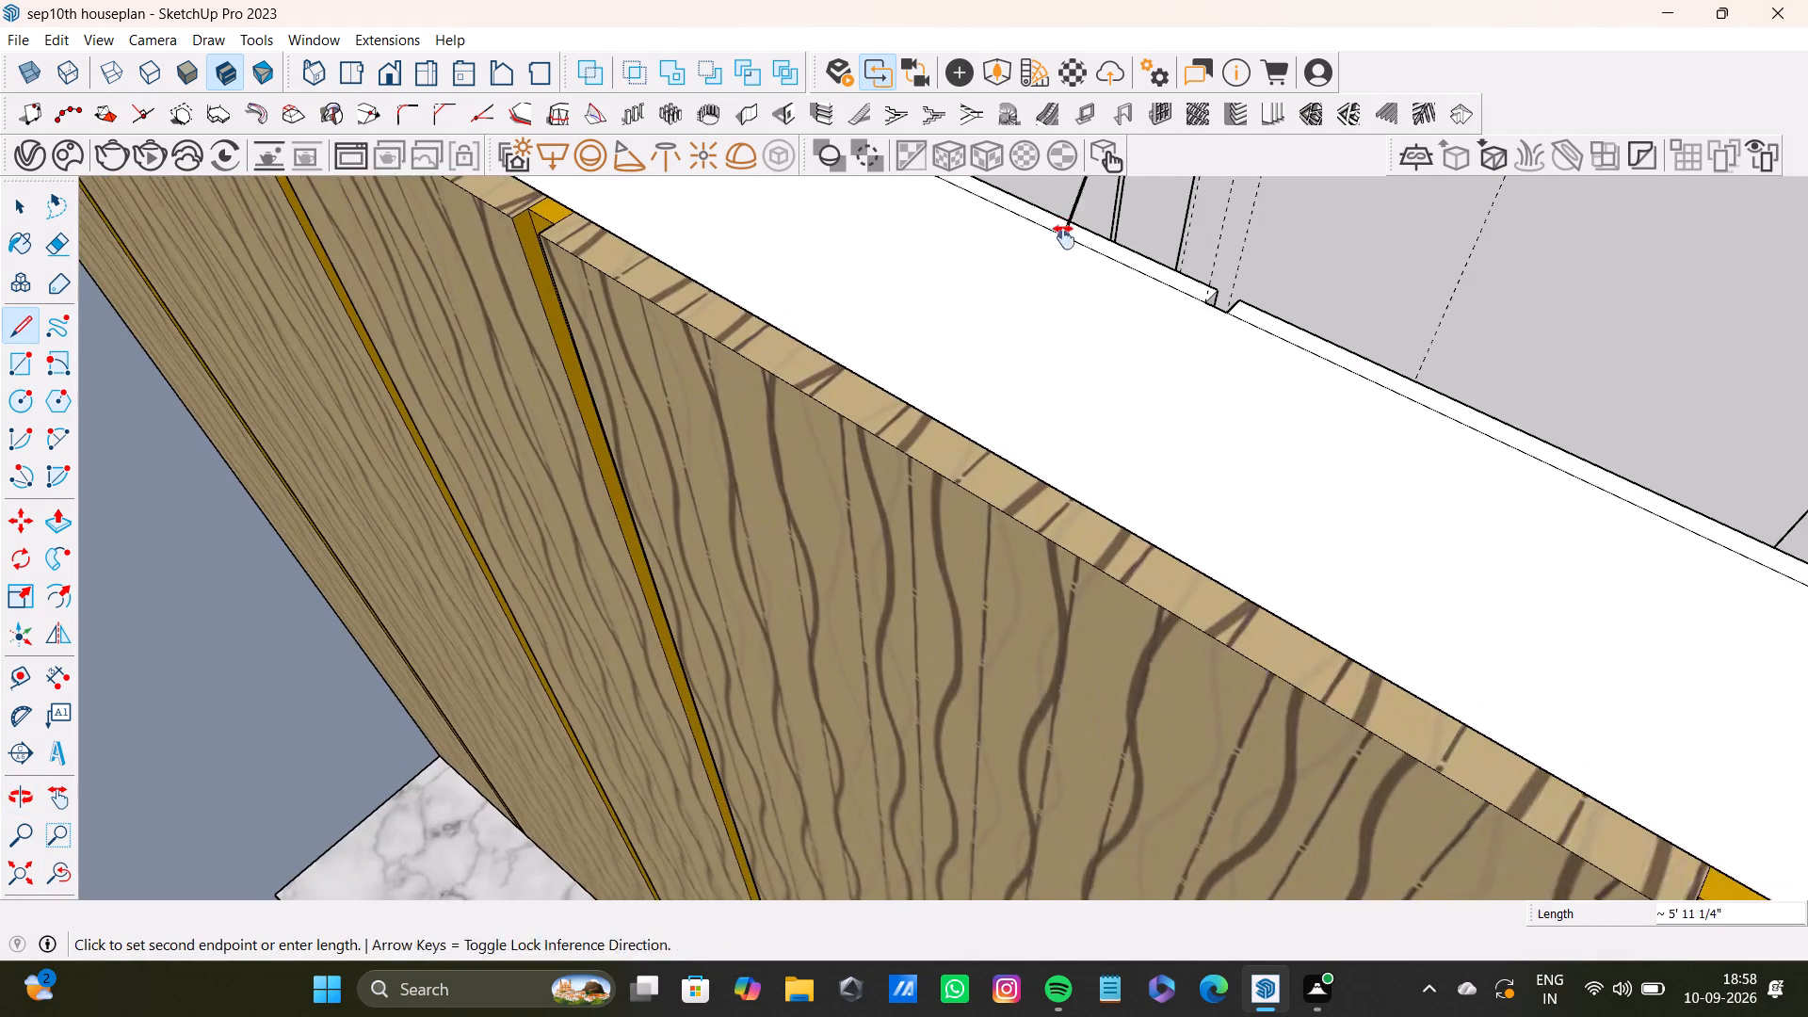
pyautogui.keyDown('shift'); pyautogui.moveTo(1064, 237); pyautogui.dragTo(1057, 473, button='middle'); pyautogui.keyUp('shift')
pyautogui.scroll(4, 1185, 469)
pyautogui.keyDown('shift'); pyautogui.moveTo(1183, 457); pyautogui.dragTo(1117, 345, button='middle'); pyautogui.keyUp('shift')
pyautogui.scroll(2, 1122, 568)
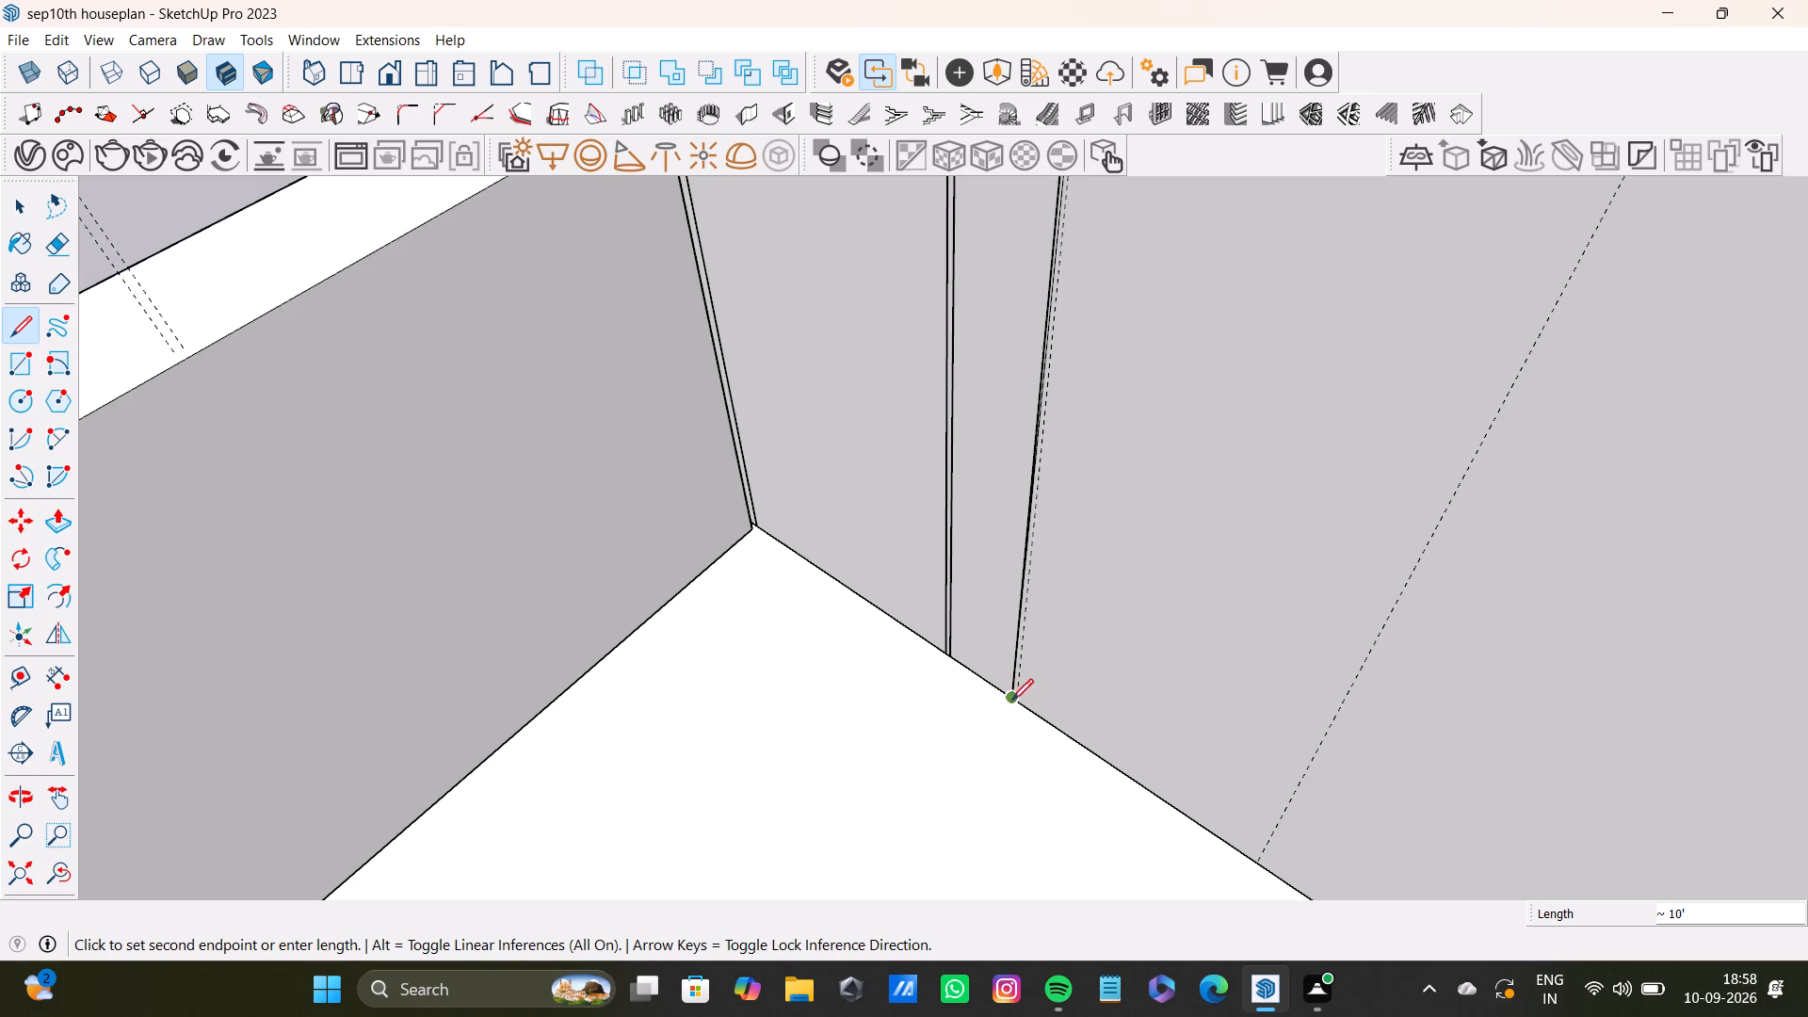
pyautogui.scroll(10, 1010, 700)
pyautogui.click(1032, 719)
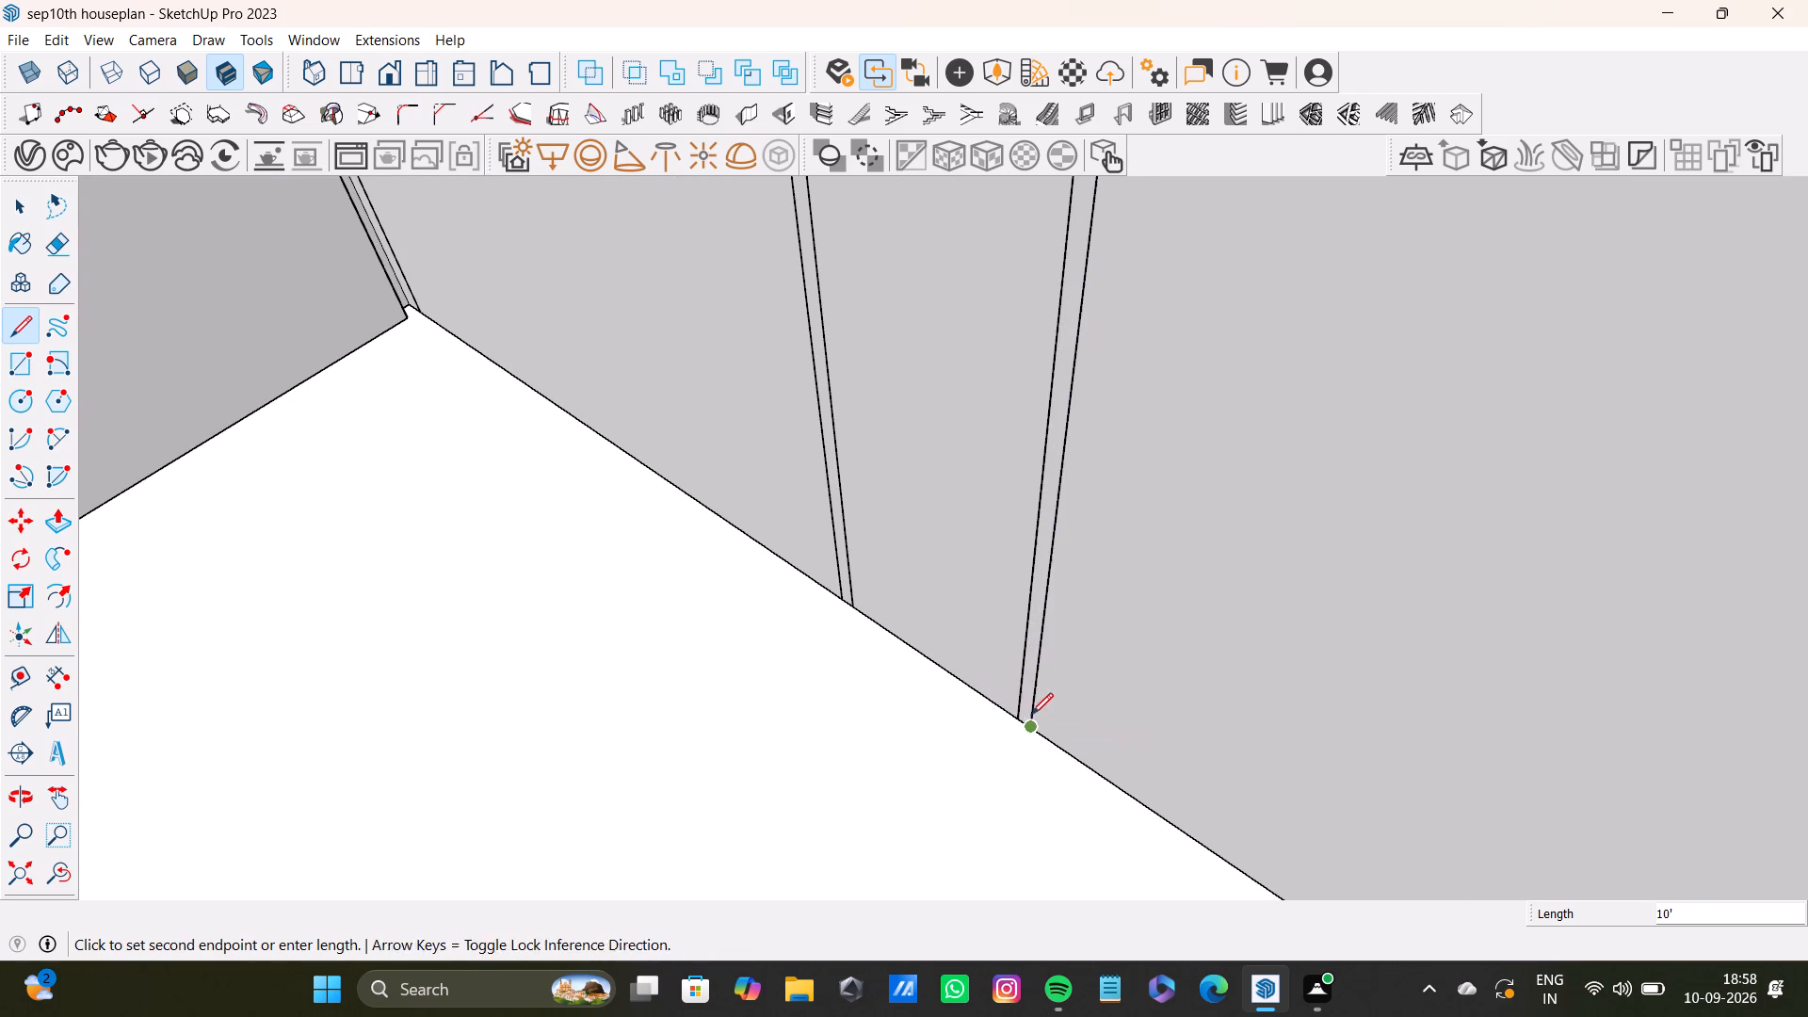
pyautogui.scroll(-9, 1028, 700)
pyautogui.press('space')
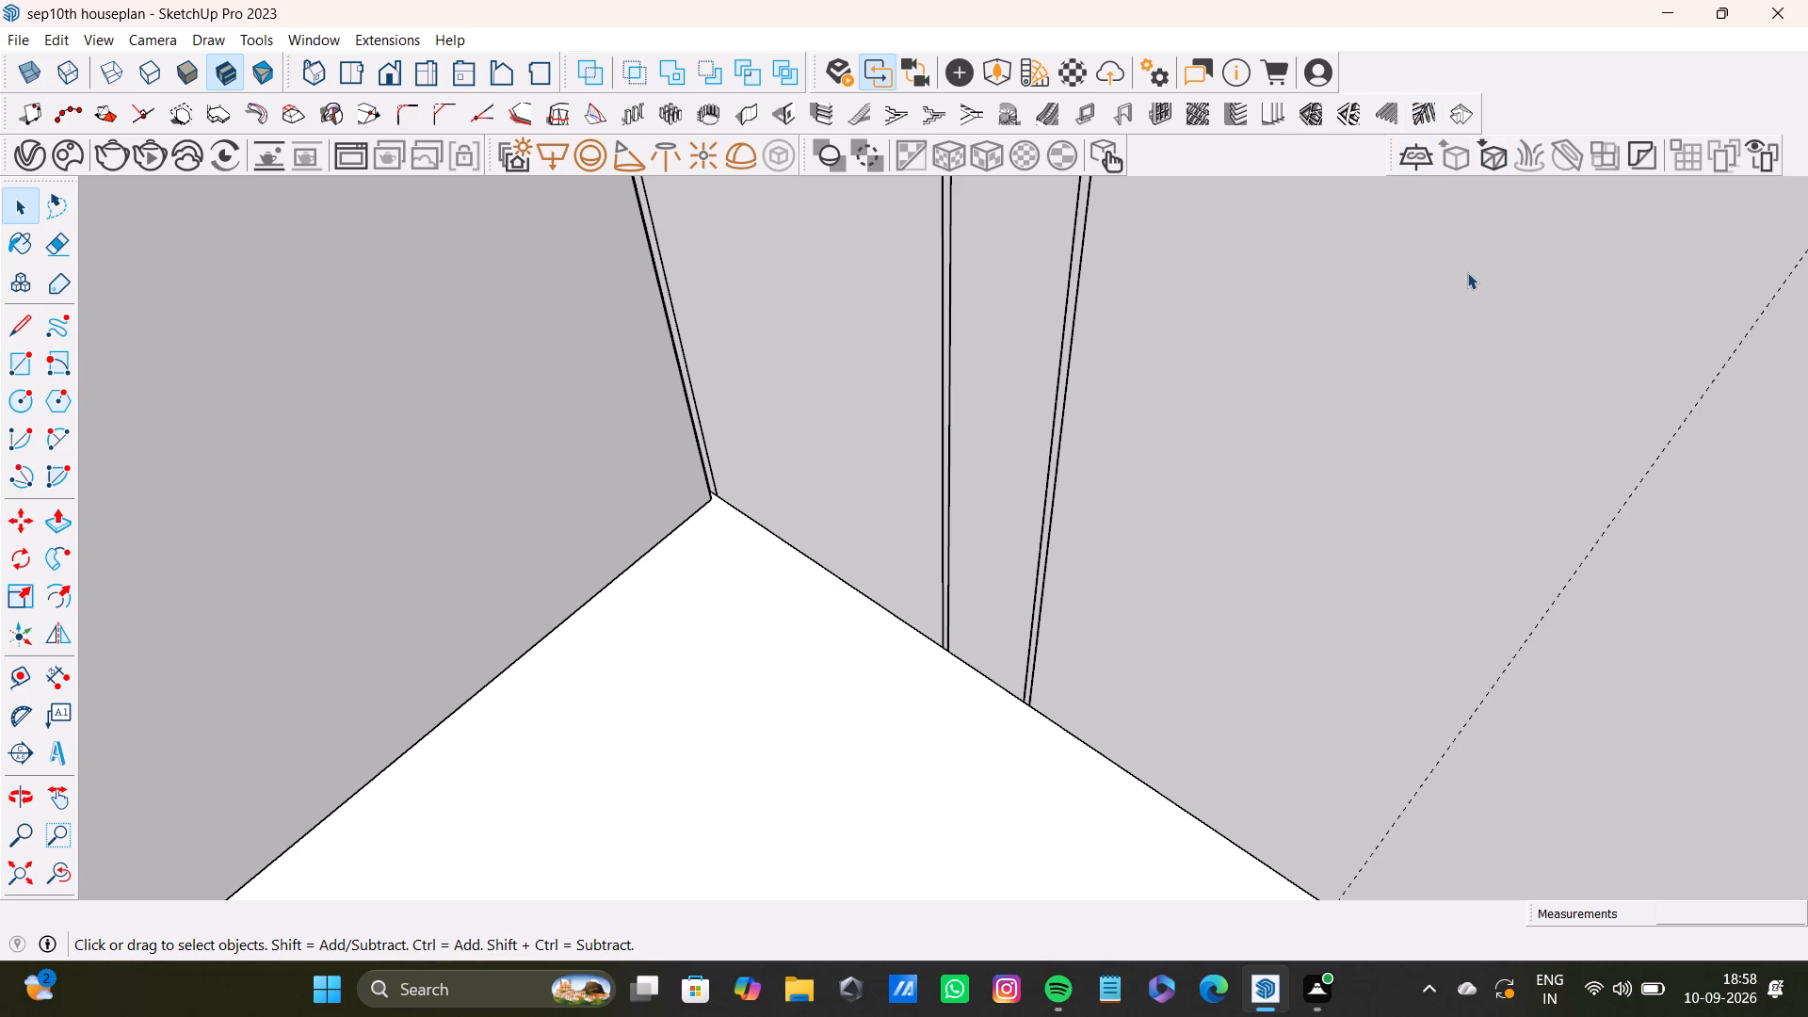
# Place a parallel guide 0.5" from the side wall's remaining single vertical guide, on the side towards the doorway.
pyautogui.keyDown('shift'); pyautogui.moveTo(1417, 346); pyautogui.dragTo(1234, 583, button='middle'); pyautogui.keyUp('shift')
pyautogui.keyDown('shift'); pyautogui.moveTo(1234, 583); pyautogui.dragTo(1223, 597, button='middle'); pyautogui.keyUp('shift')
pyautogui.scroll(-18, 1286, 542)
pyautogui.scroll(2, 1219, 511)
pyautogui.scroll(-4, 1220, 511)
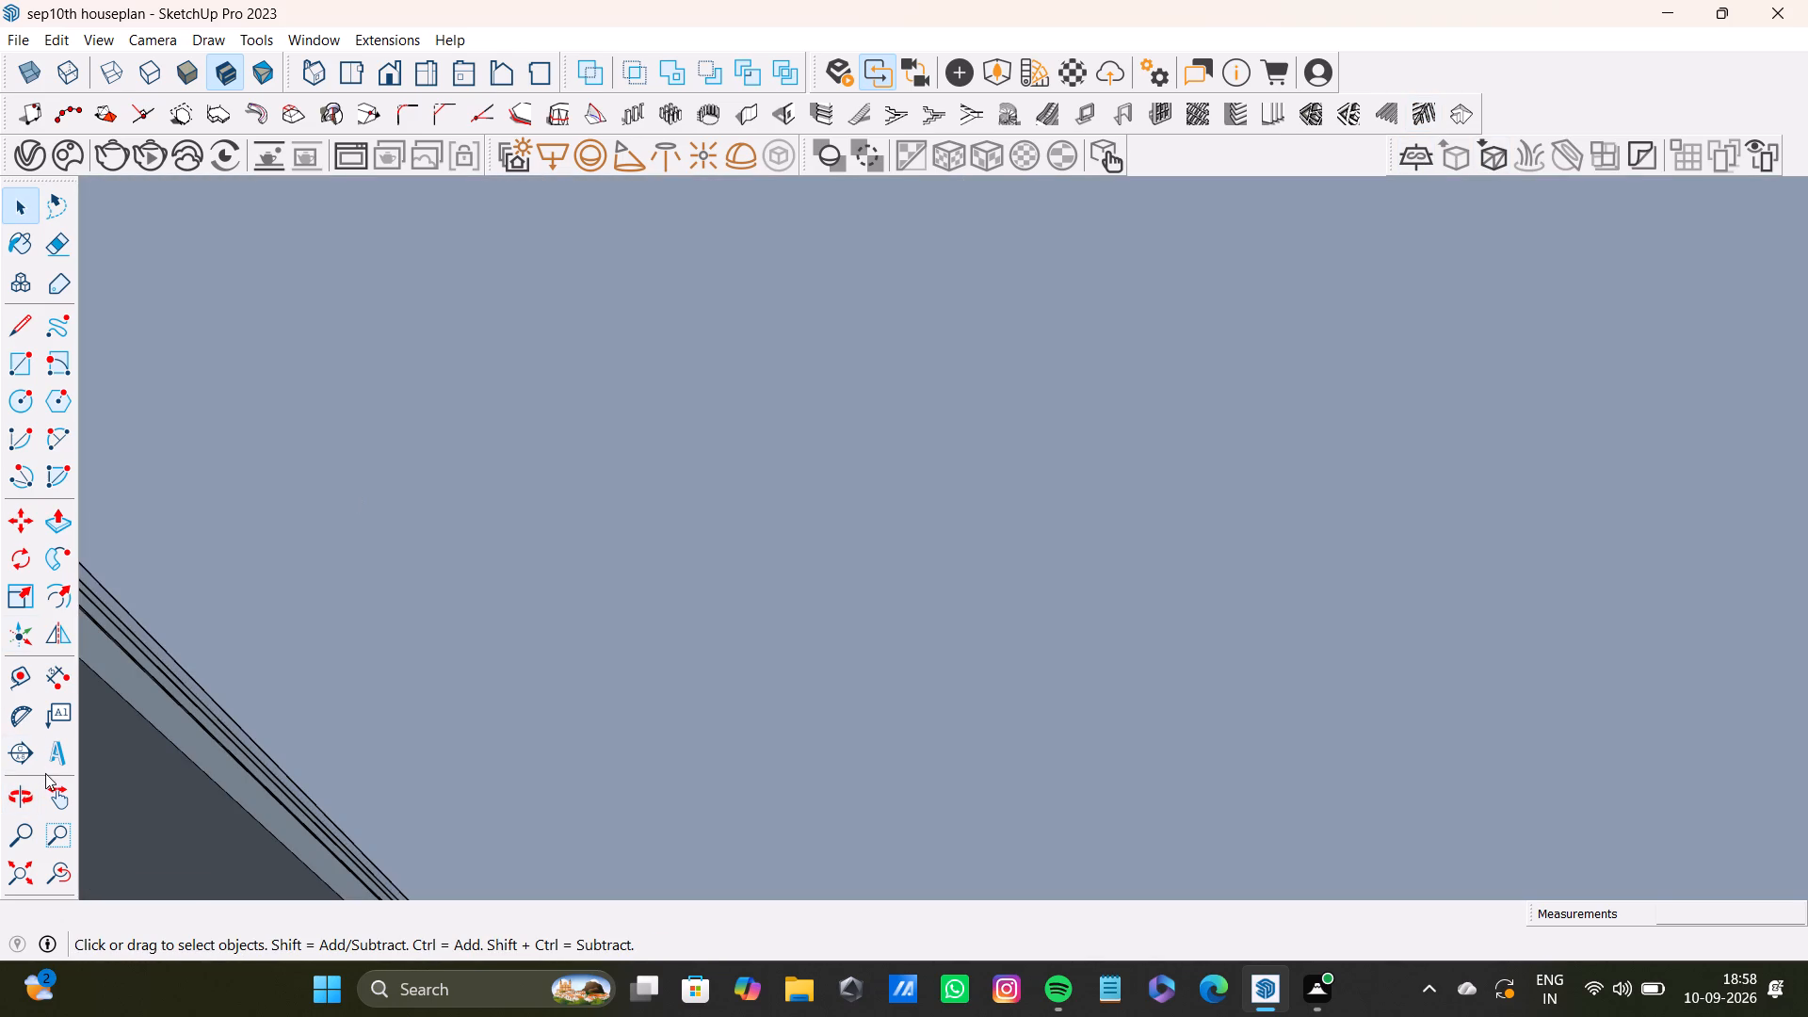
pyautogui.click(64, 878)
pyautogui.moveTo(840, 601); pyautogui.dragTo(1251, 641, button='middle')
pyautogui.scroll(-4, 1239, 565)
pyautogui.keyDown('shift'); pyautogui.moveTo(1247, 422); pyautogui.dragTo(754, 764, button='middle'); pyautogui.keyUp('shift')
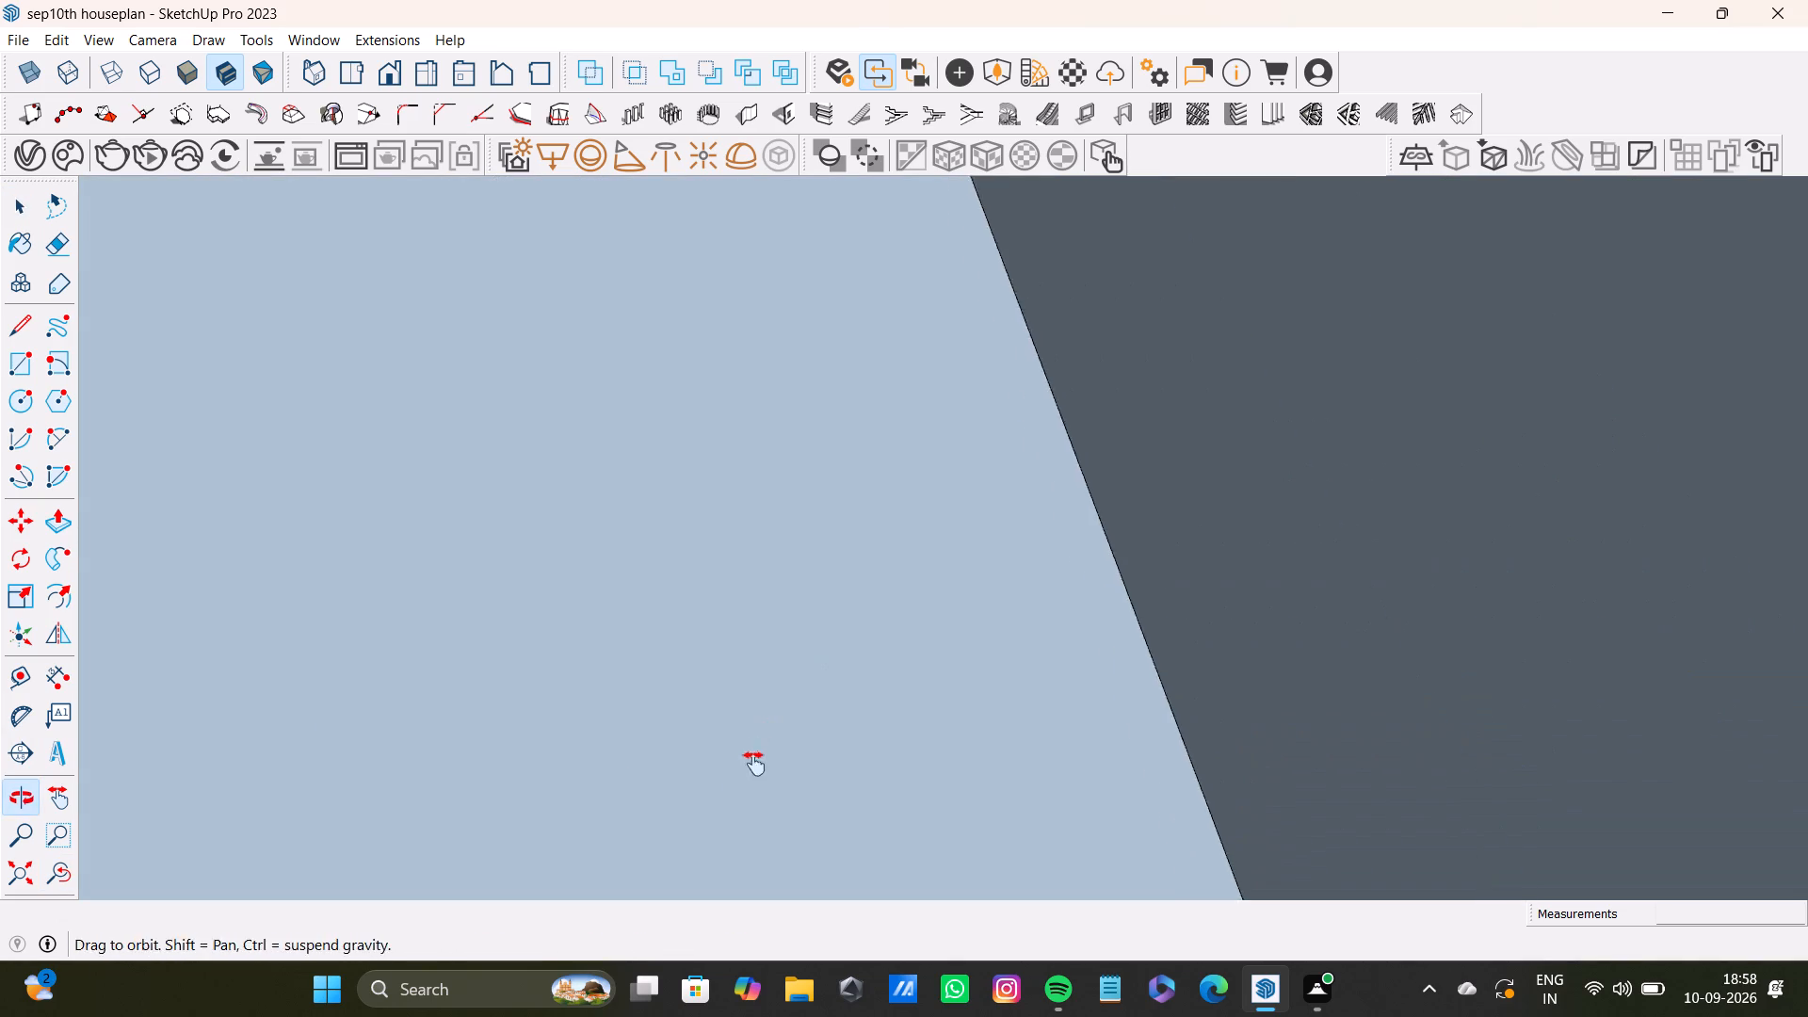
pyautogui.keyDown('shift'); pyautogui.moveTo(754, 764); pyautogui.dragTo(750, 768, button='middle'); pyautogui.keyUp('shift')
pyautogui.click(27, 864)
pyautogui.keyDown('shift'); pyautogui.moveTo(1045, 558); pyautogui.dragTo(950, 775, button='middle'); pyautogui.keyUp('shift')
pyautogui.scroll(7, 416, 554)
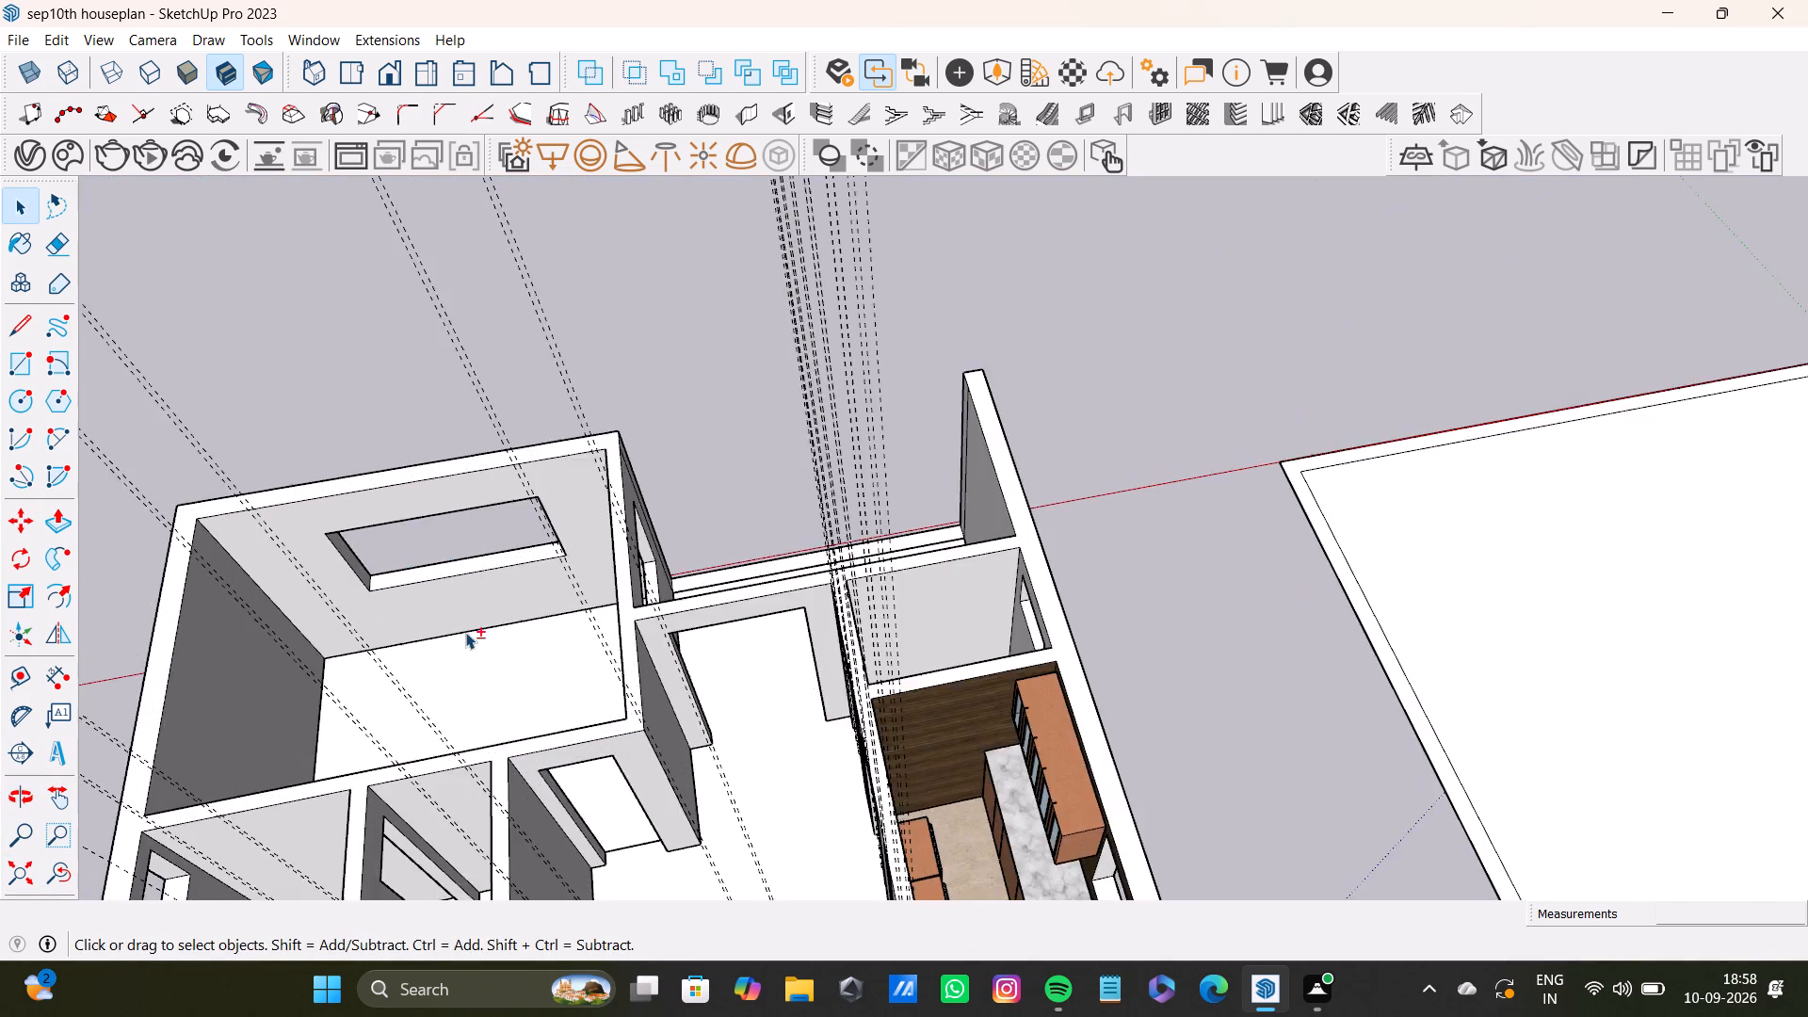
pyautogui.keyDown('shift'); pyautogui.moveTo(465, 633); pyautogui.dragTo(836, 268, button='middle'); pyautogui.keyUp('shift')
pyautogui.scroll(10, 943, 401)
pyautogui.keyDown('shift'); pyautogui.moveTo(693, 548); pyautogui.dragTo(784, 259, button='middle'); pyautogui.keyUp('shift')
pyautogui.scroll(4, 794, 297)
pyautogui.scroll(-2, 809, 442)
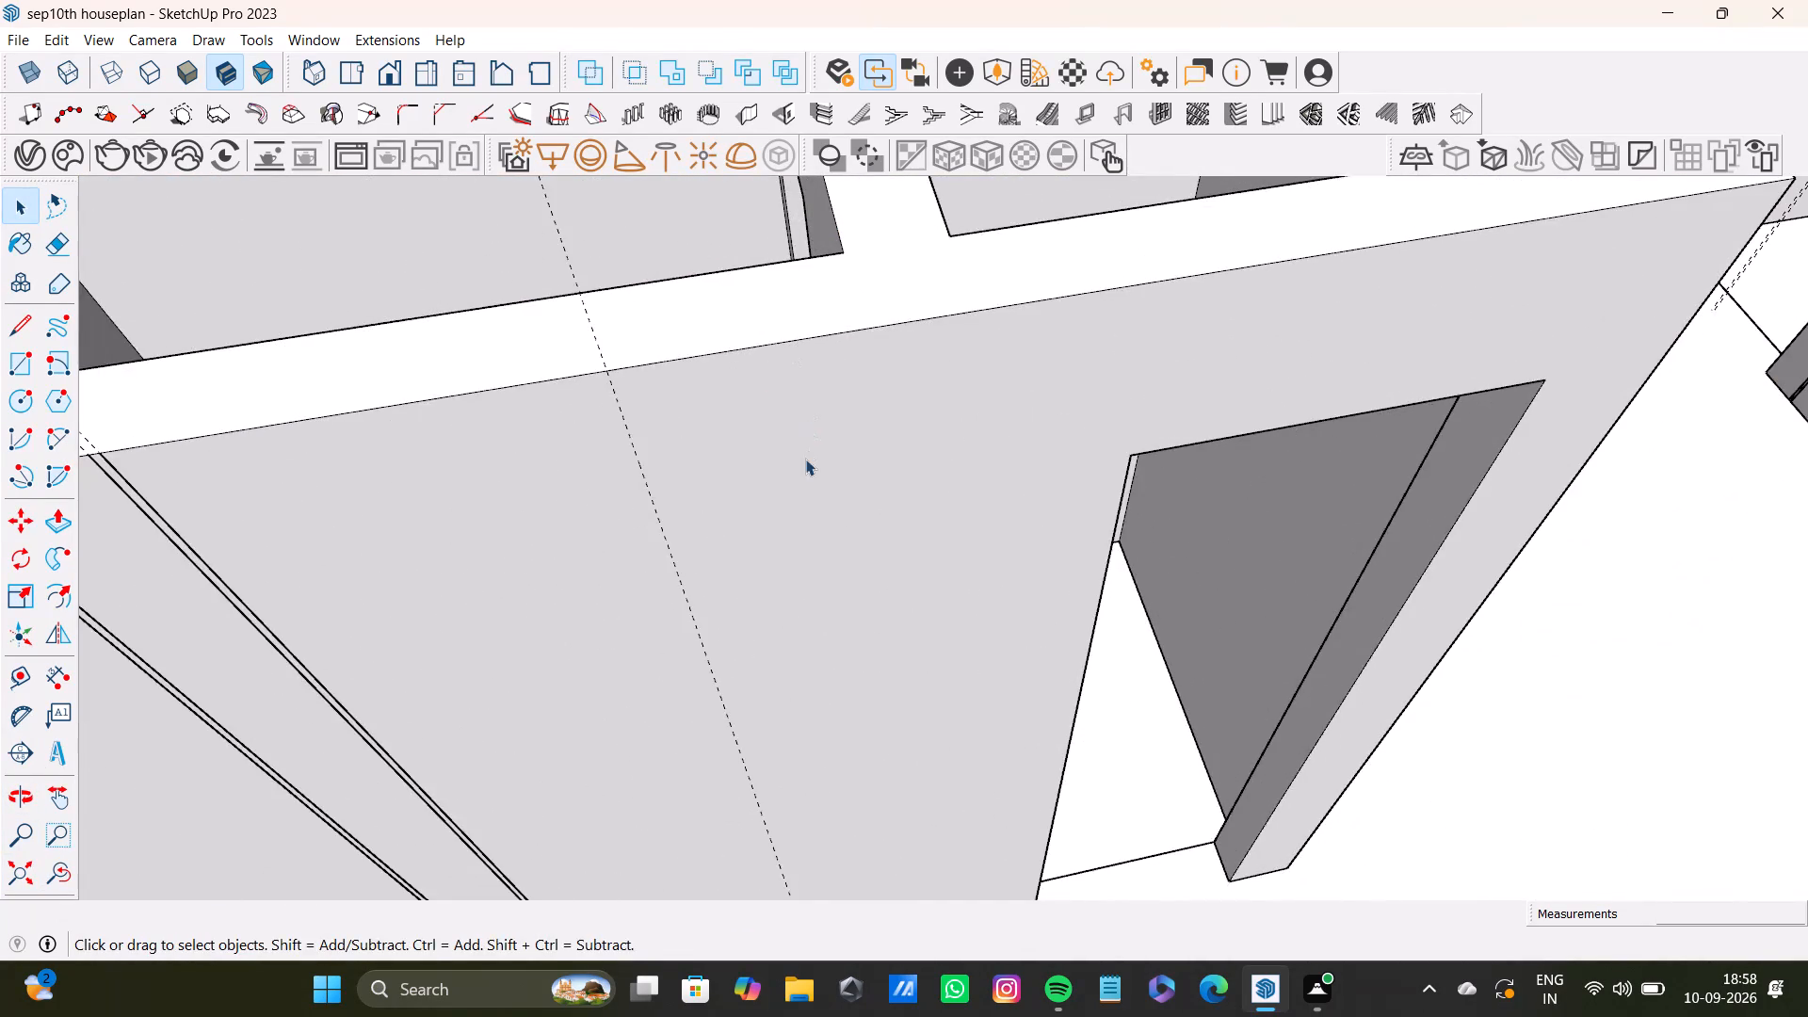
pyautogui.scroll(-6, 805, 459)
pyautogui.keyDown('shift'); pyautogui.moveTo(825, 473); pyautogui.dragTo(975, 393, button='middle'); pyautogui.keyUp('shift')
pyautogui.scroll(4, 930, 403)
pyautogui.moveTo(917, 401); pyautogui.dragTo(927, 359, button='middle')
pyautogui.press('space')
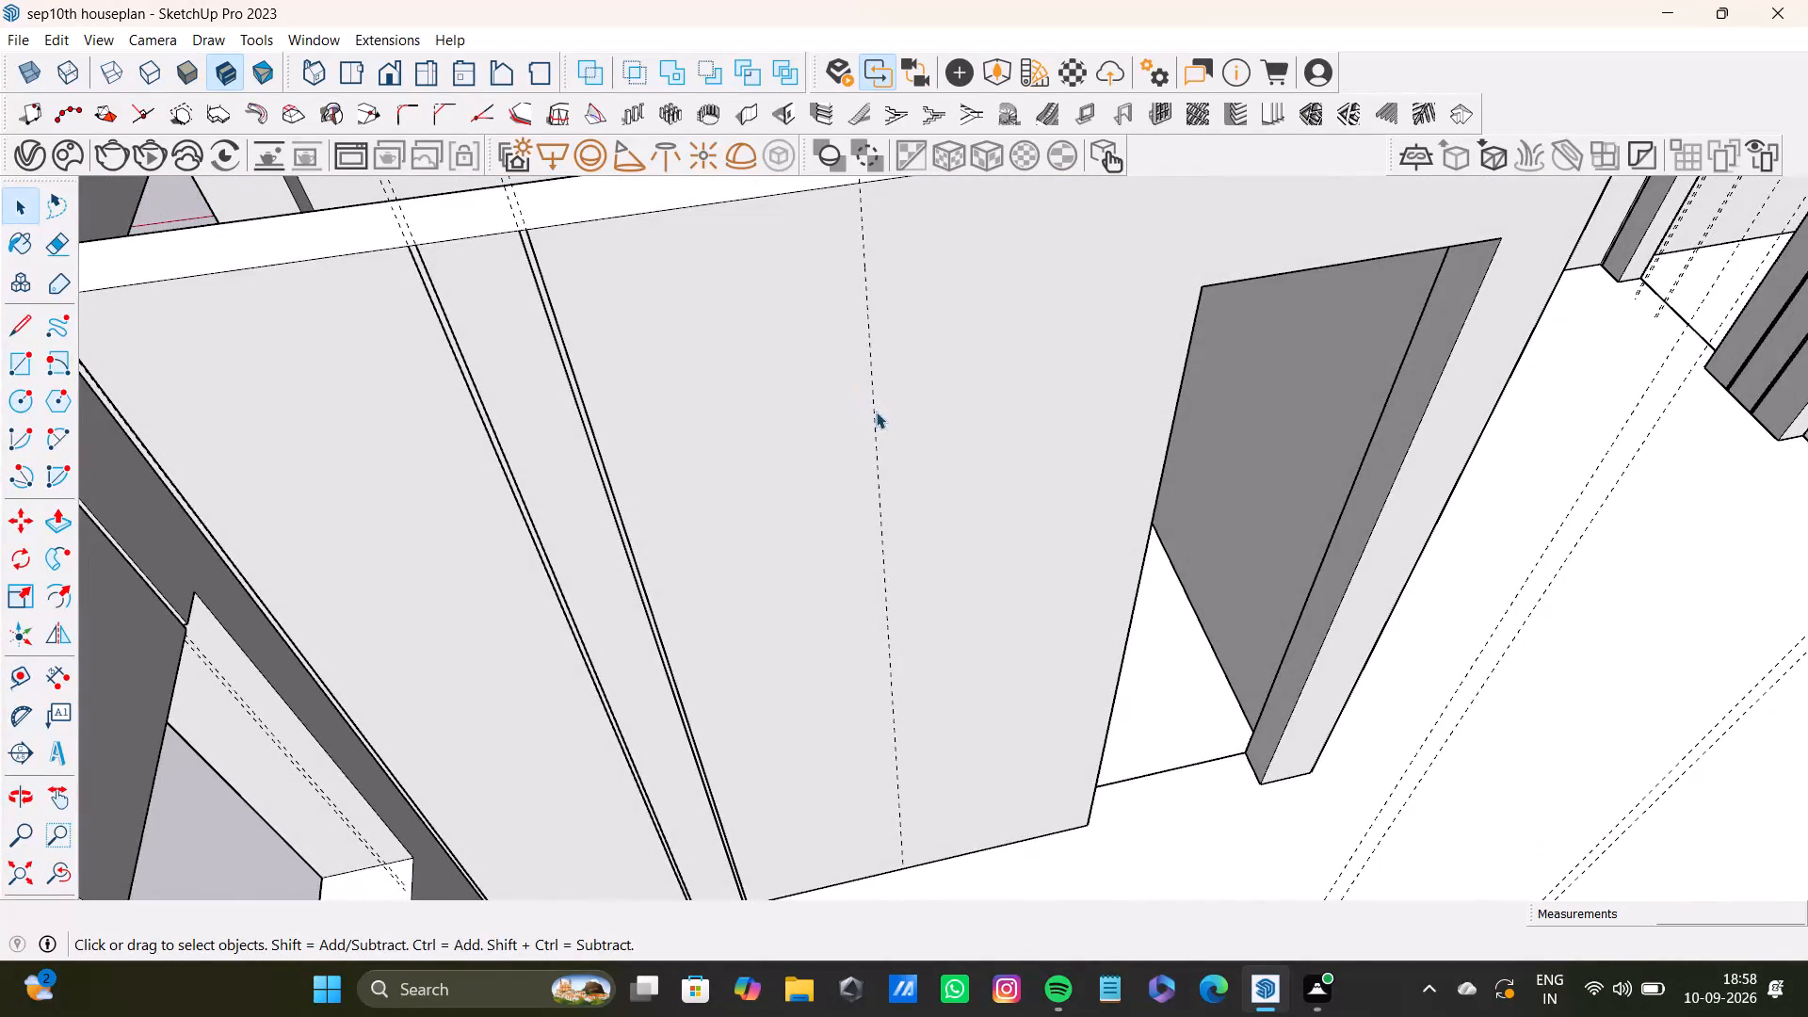
pyautogui.press('t')
pyautogui.click(881, 485)
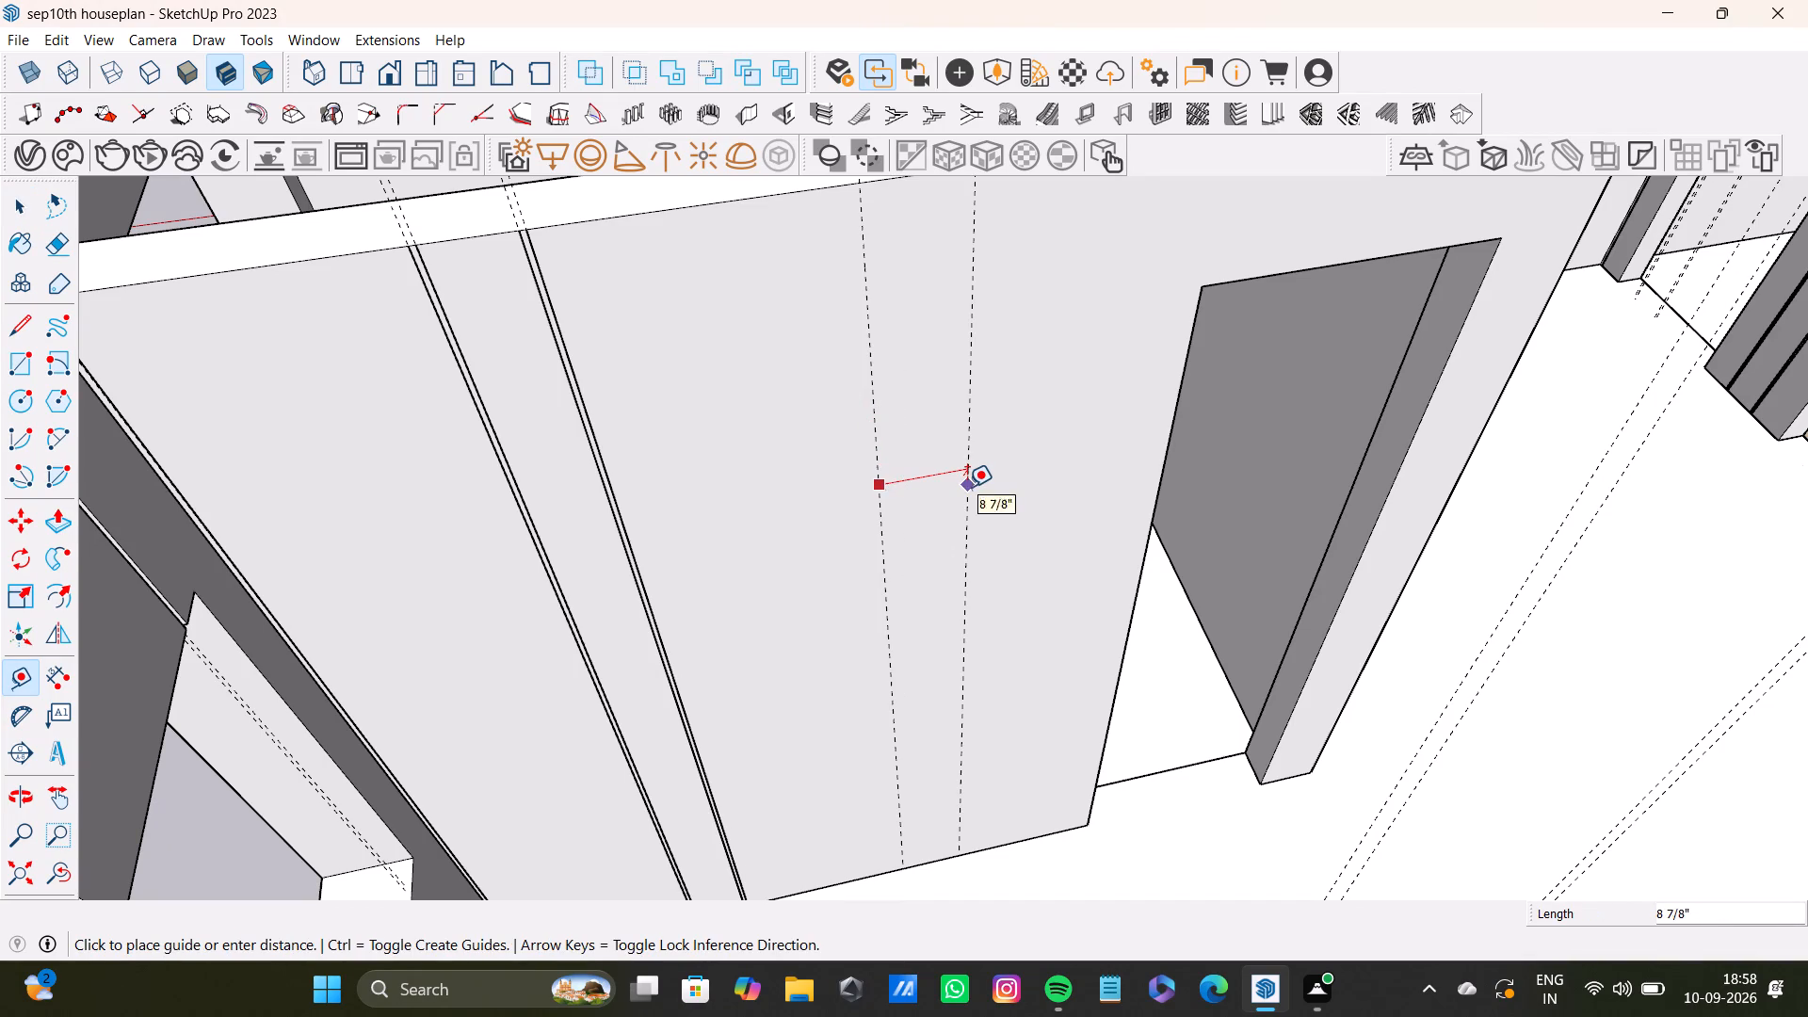
pyautogui.write('0.5')
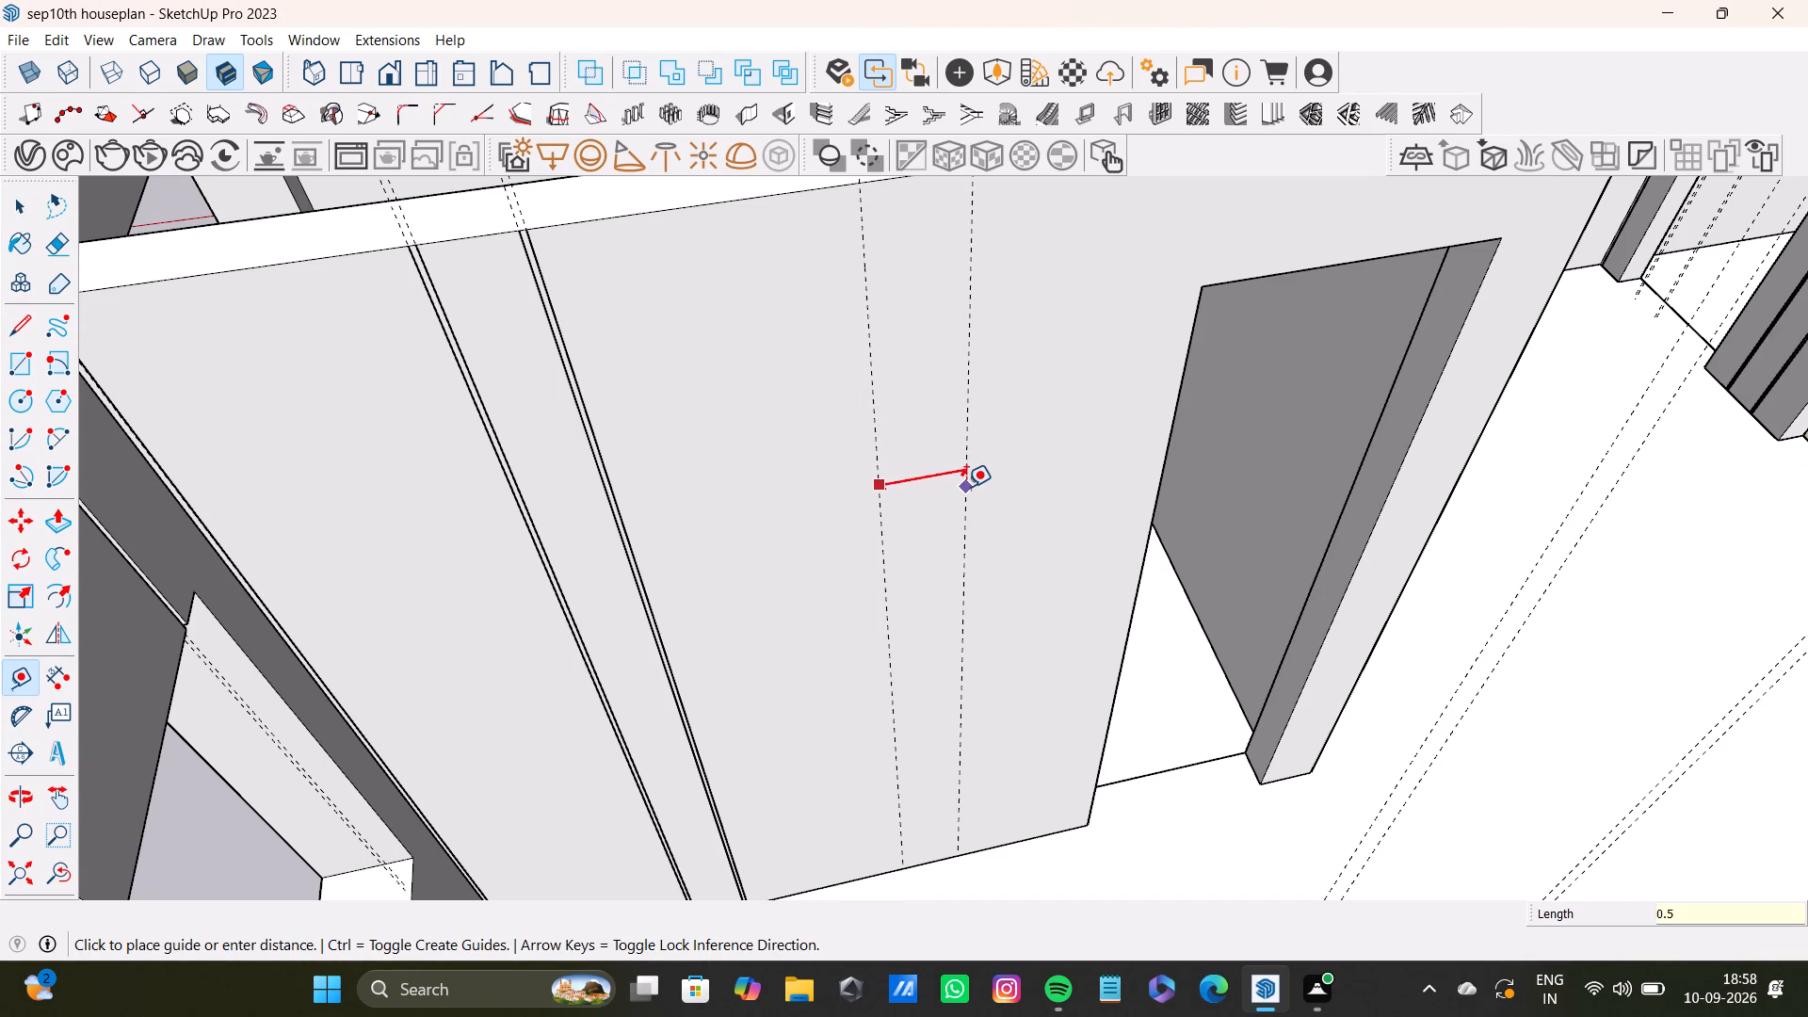
pyautogui.hotkey('shift', '"')
pyautogui.press('Return')
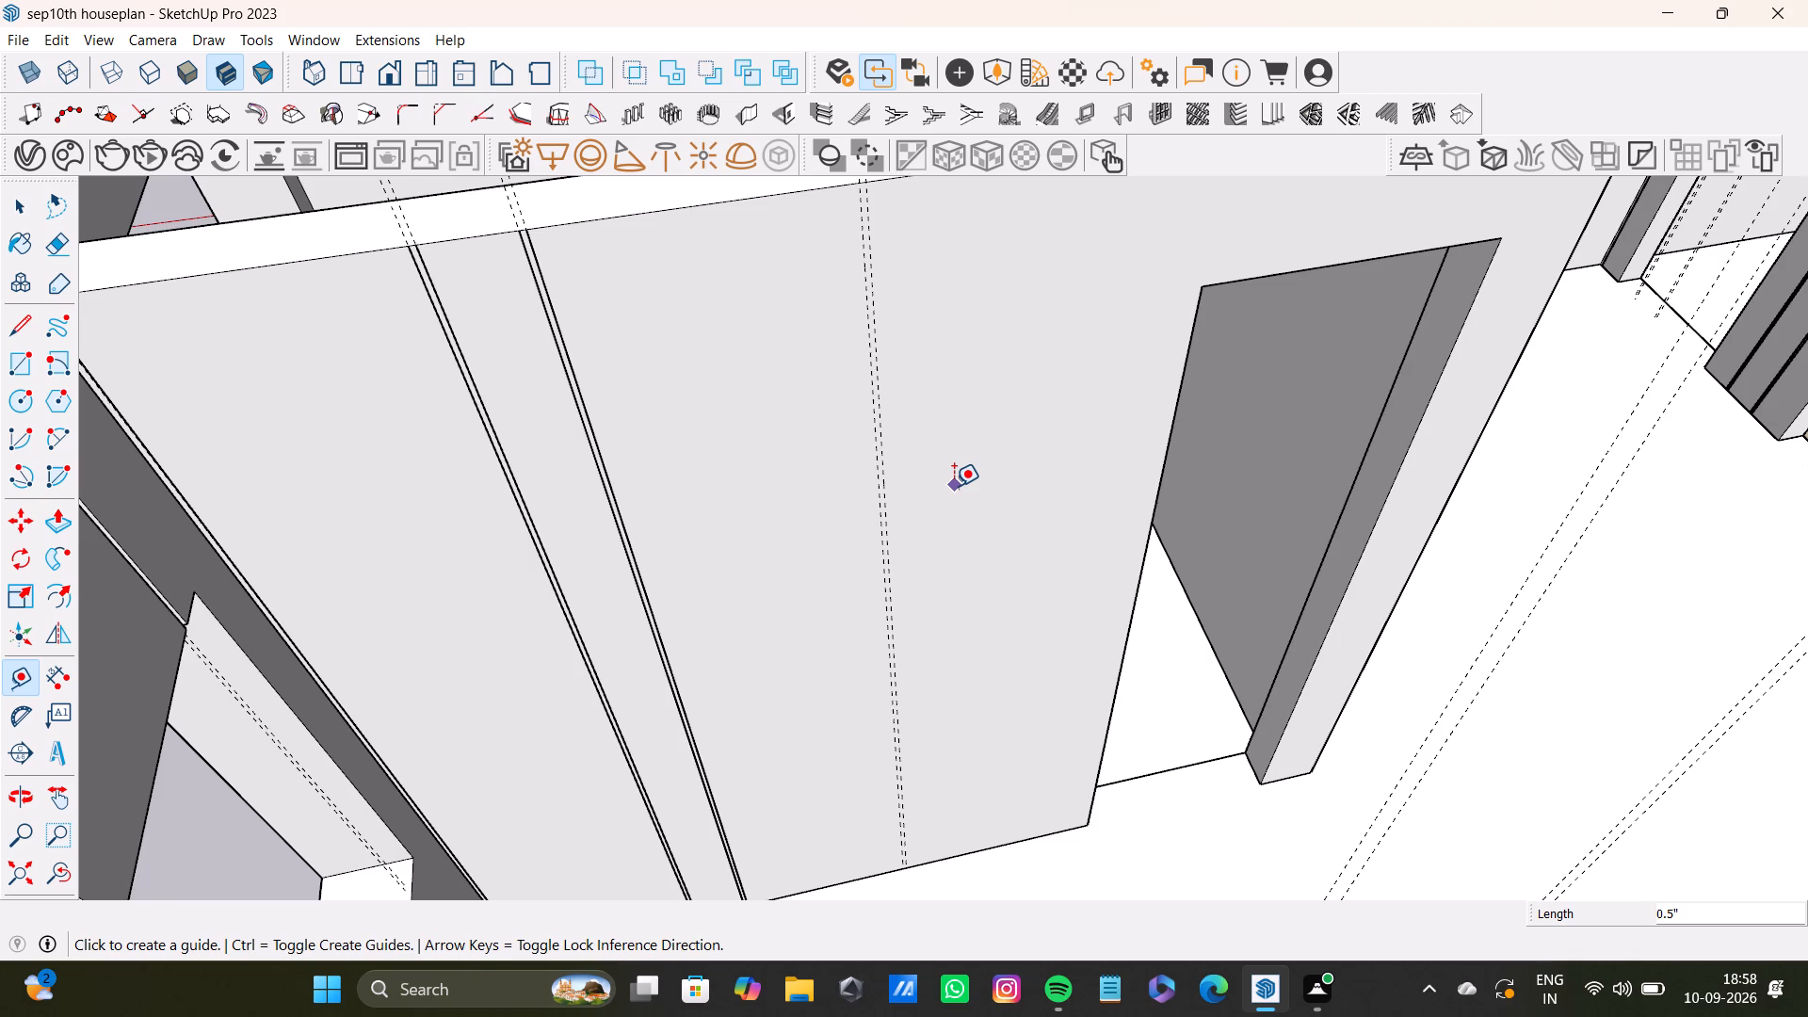
# Draw a vertical line along the near guide of the side wall's third groove, from the top edge to the floor.
pyautogui.scroll(-8, 829, 407)
pyautogui.keyDown('shift'); pyautogui.middleClick(891, 470); pyautogui.keyUp('shift')
pyautogui.moveTo(899, 474); pyautogui.dragTo(829, 494, button='middle')
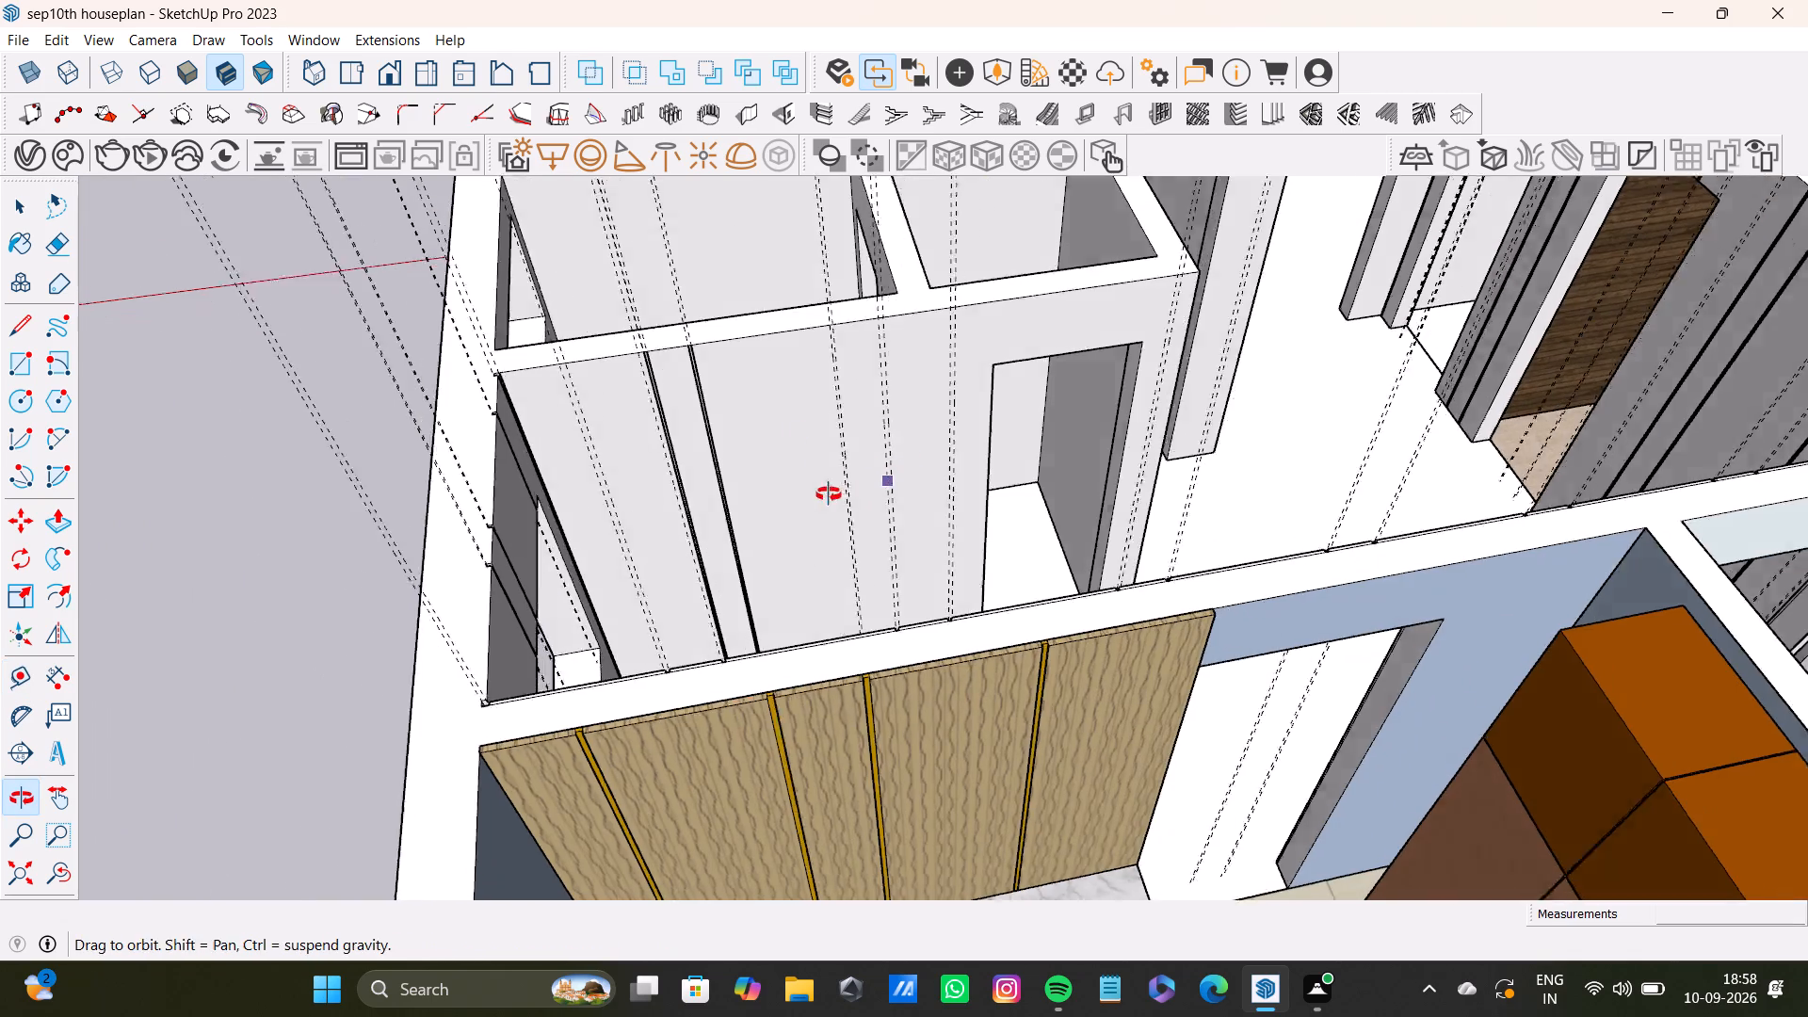
pyautogui.moveTo(829, 494); pyautogui.dragTo(823, 496, button='middle')
pyautogui.scroll(10, 746, 384)
pyautogui.press('l')
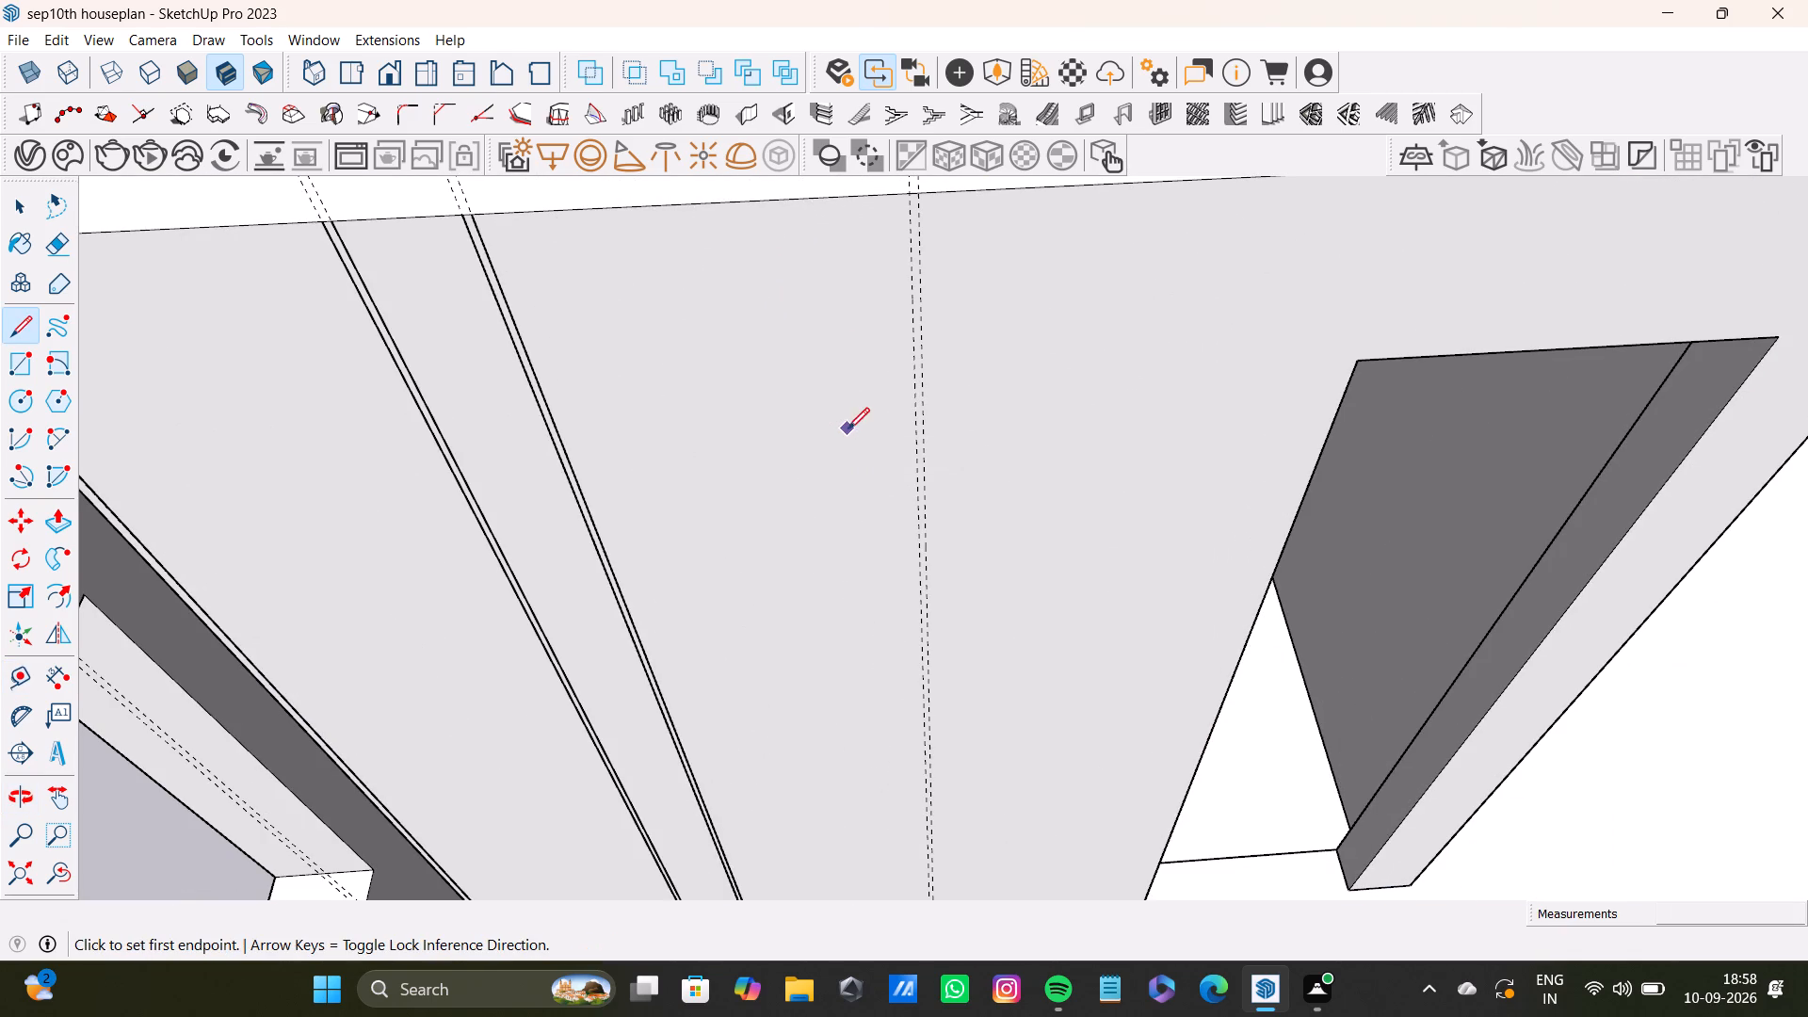
pyautogui.scroll(-4, 836, 349)
pyautogui.keyDown('shift'); pyautogui.moveTo(866, 408); pyautogui.dragTo(875, 420, button='middle'); pyautogui.keyUp('shift')
pyautogui.scroll(3, 873, 363)
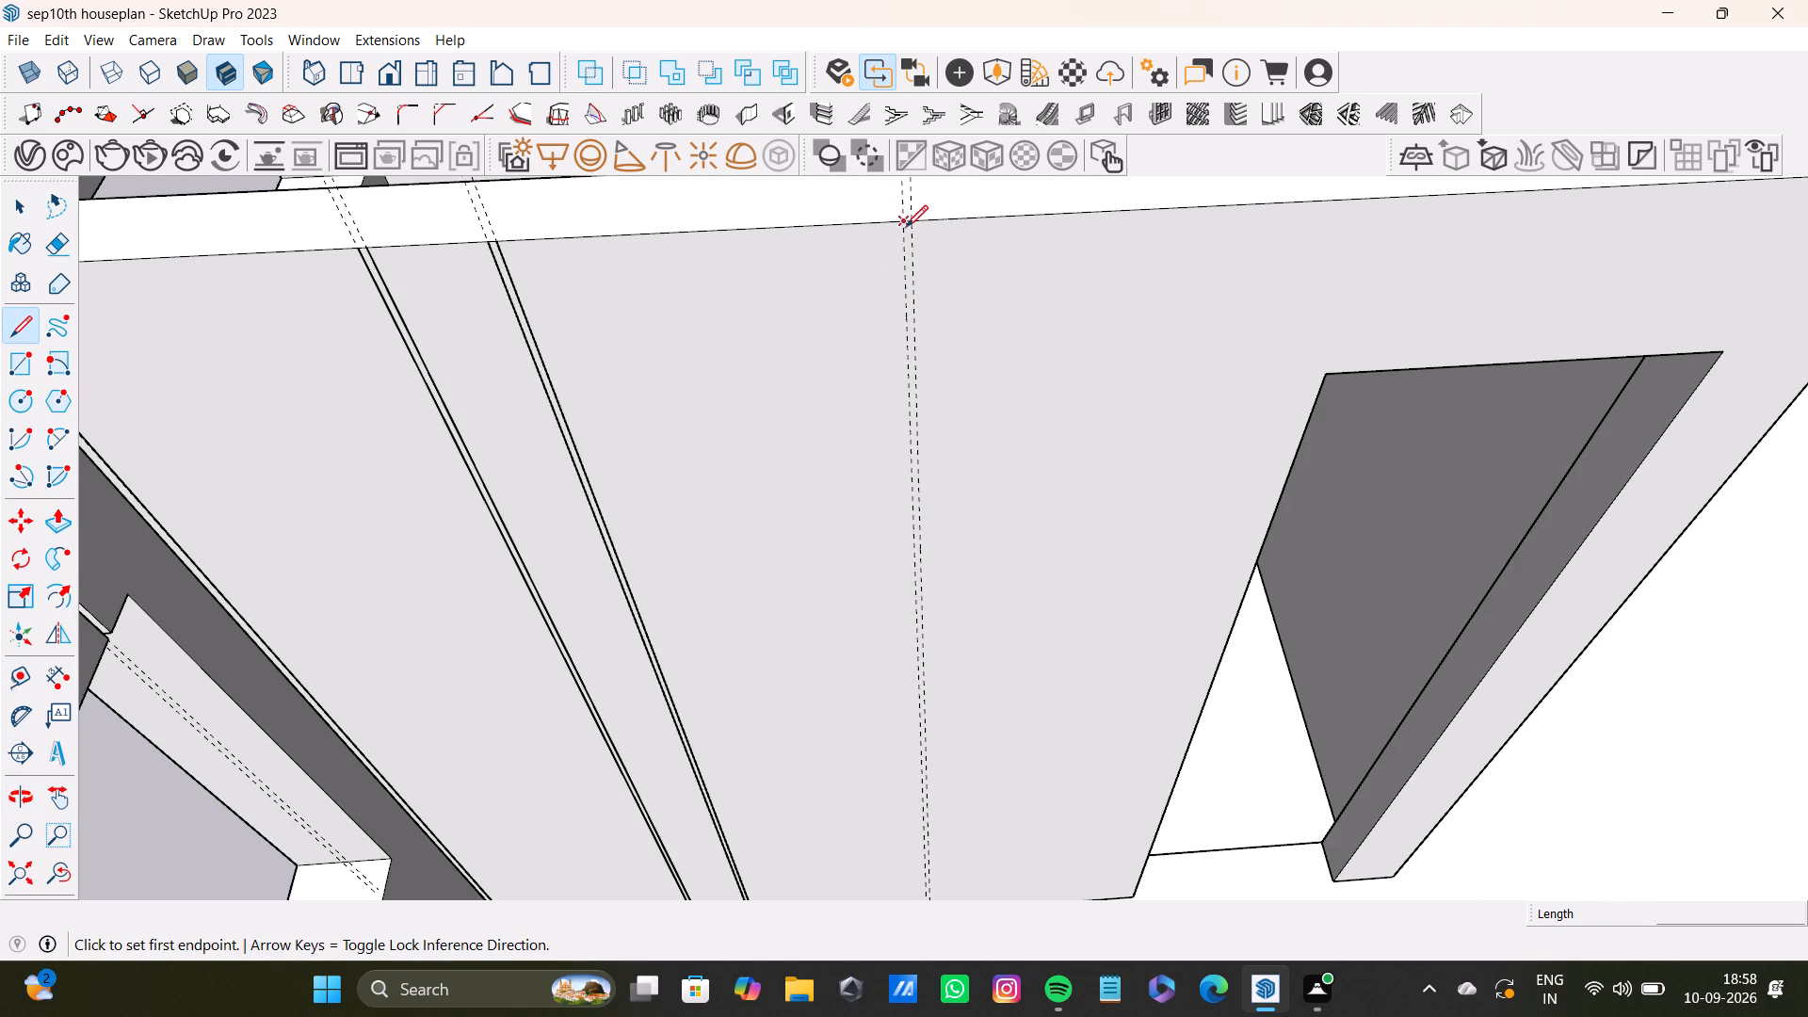
pyautogui.click(901, 222)
pyautogui.scroll(-3, 892, 454)
pyautogui.keyDown('shift'); pyautogui.moveTo(930, 578); pyautogui.dragTo(904, 427, button='middle'); pyautogui.keyUp('shift')
pyautogui.scroll(1, 883, 590)
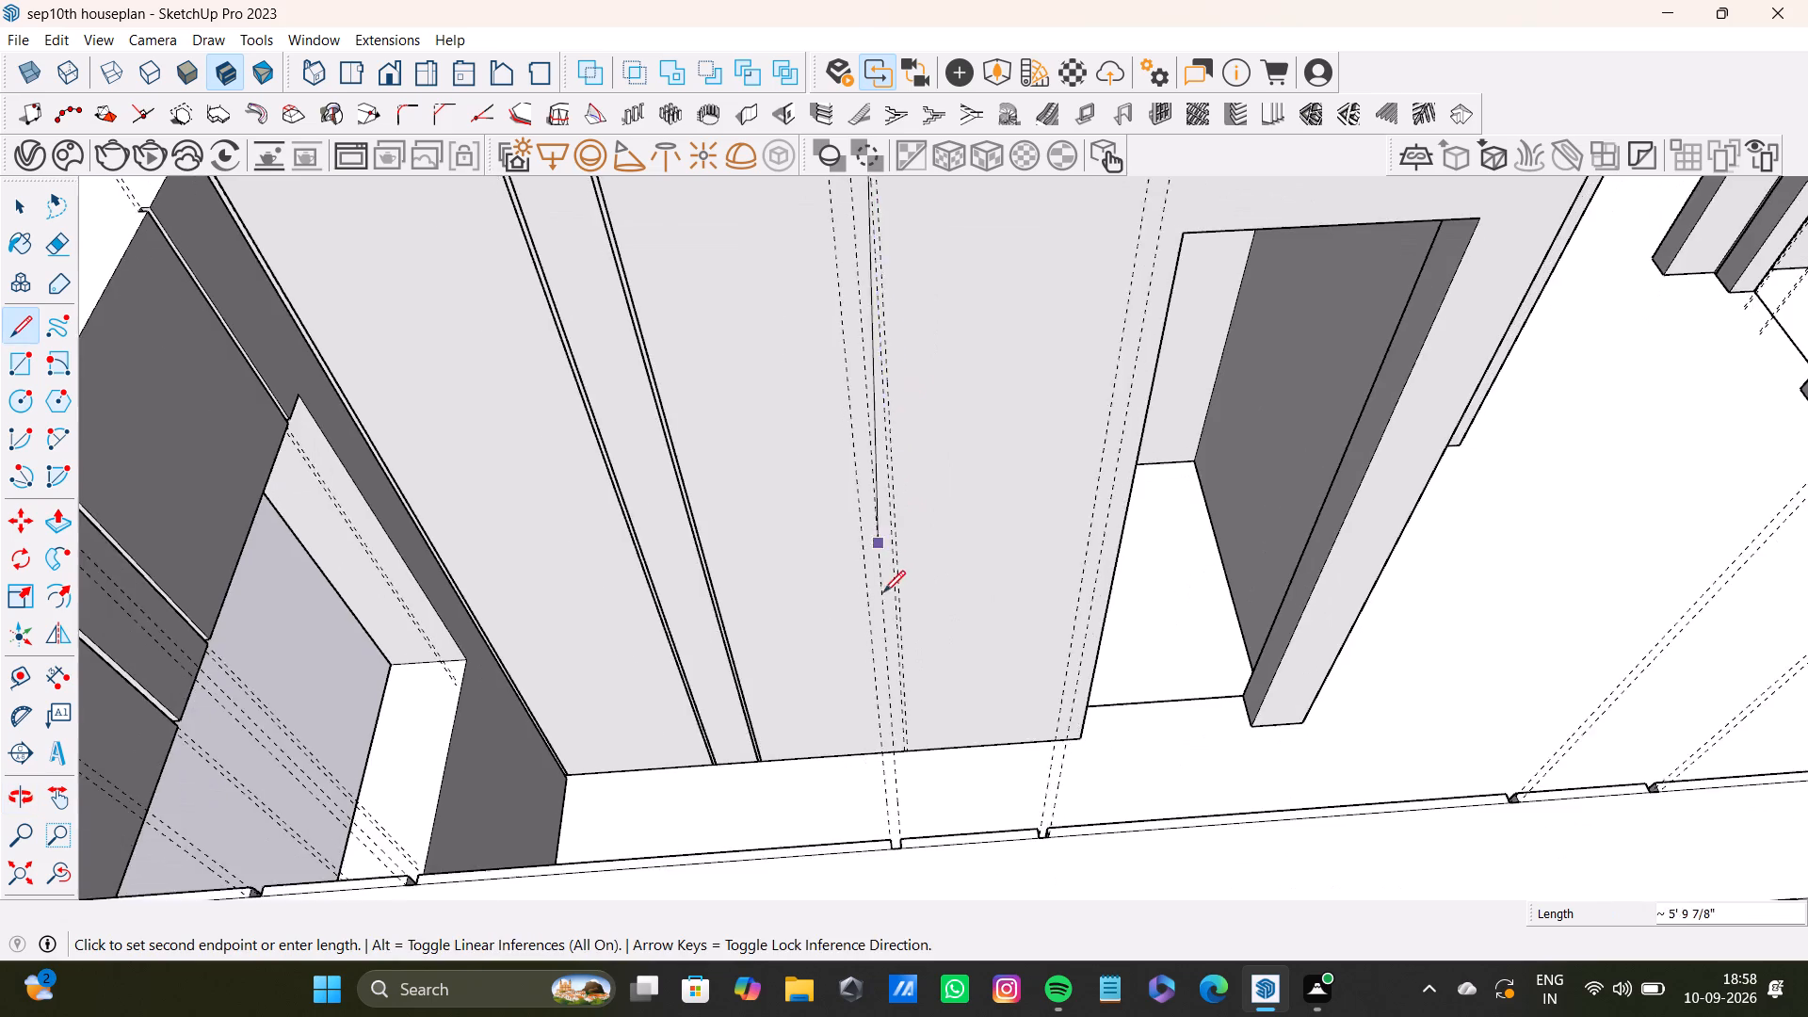
pyautogui.scroll(2, 883, 592)
pyautogui.keyDown('shift'); pyautogui.moveTo(900, 690); pyautogui.dragTo(902, 652, button='middle'); pyautogui.keyUp('shift')
pyautogui.keyDown('shift'); pyautogui.scroll(11, 898, 690); pyautogui.keyUp('shift')
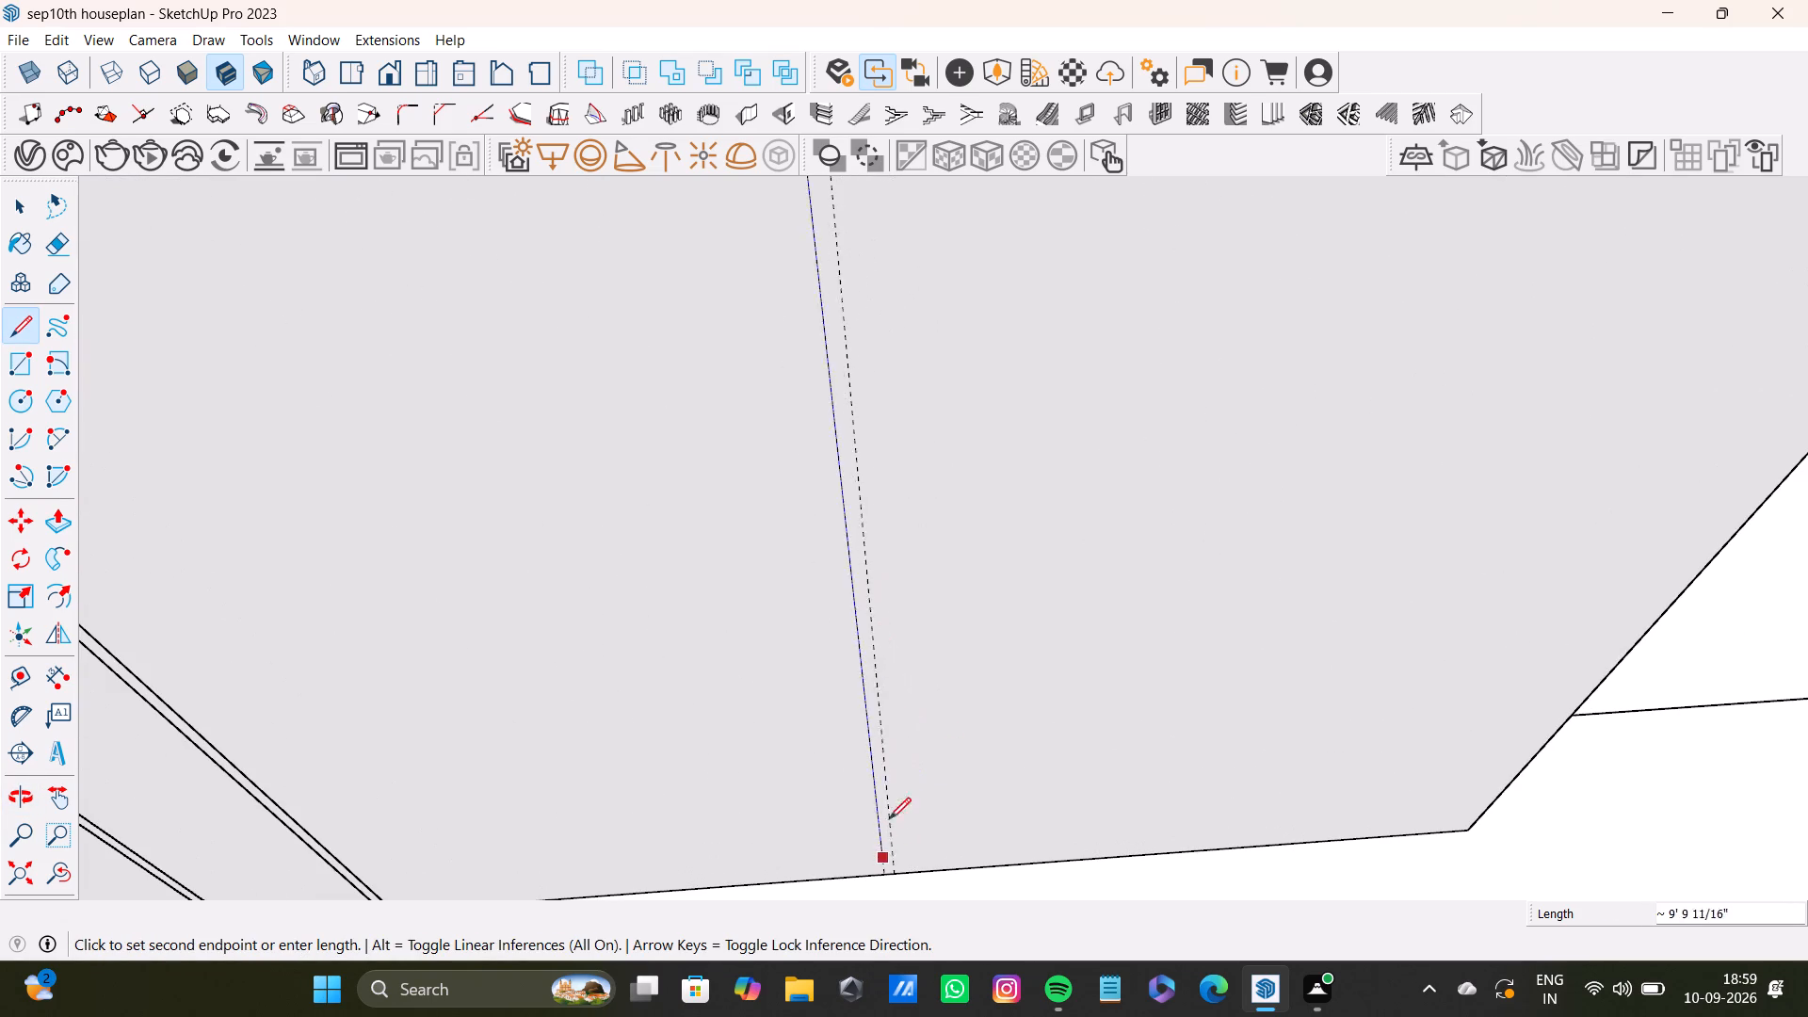
pyautogui.click(883, 870)
pyautogui.scroll(-9, 896, 817)
pyautogui.press('space')
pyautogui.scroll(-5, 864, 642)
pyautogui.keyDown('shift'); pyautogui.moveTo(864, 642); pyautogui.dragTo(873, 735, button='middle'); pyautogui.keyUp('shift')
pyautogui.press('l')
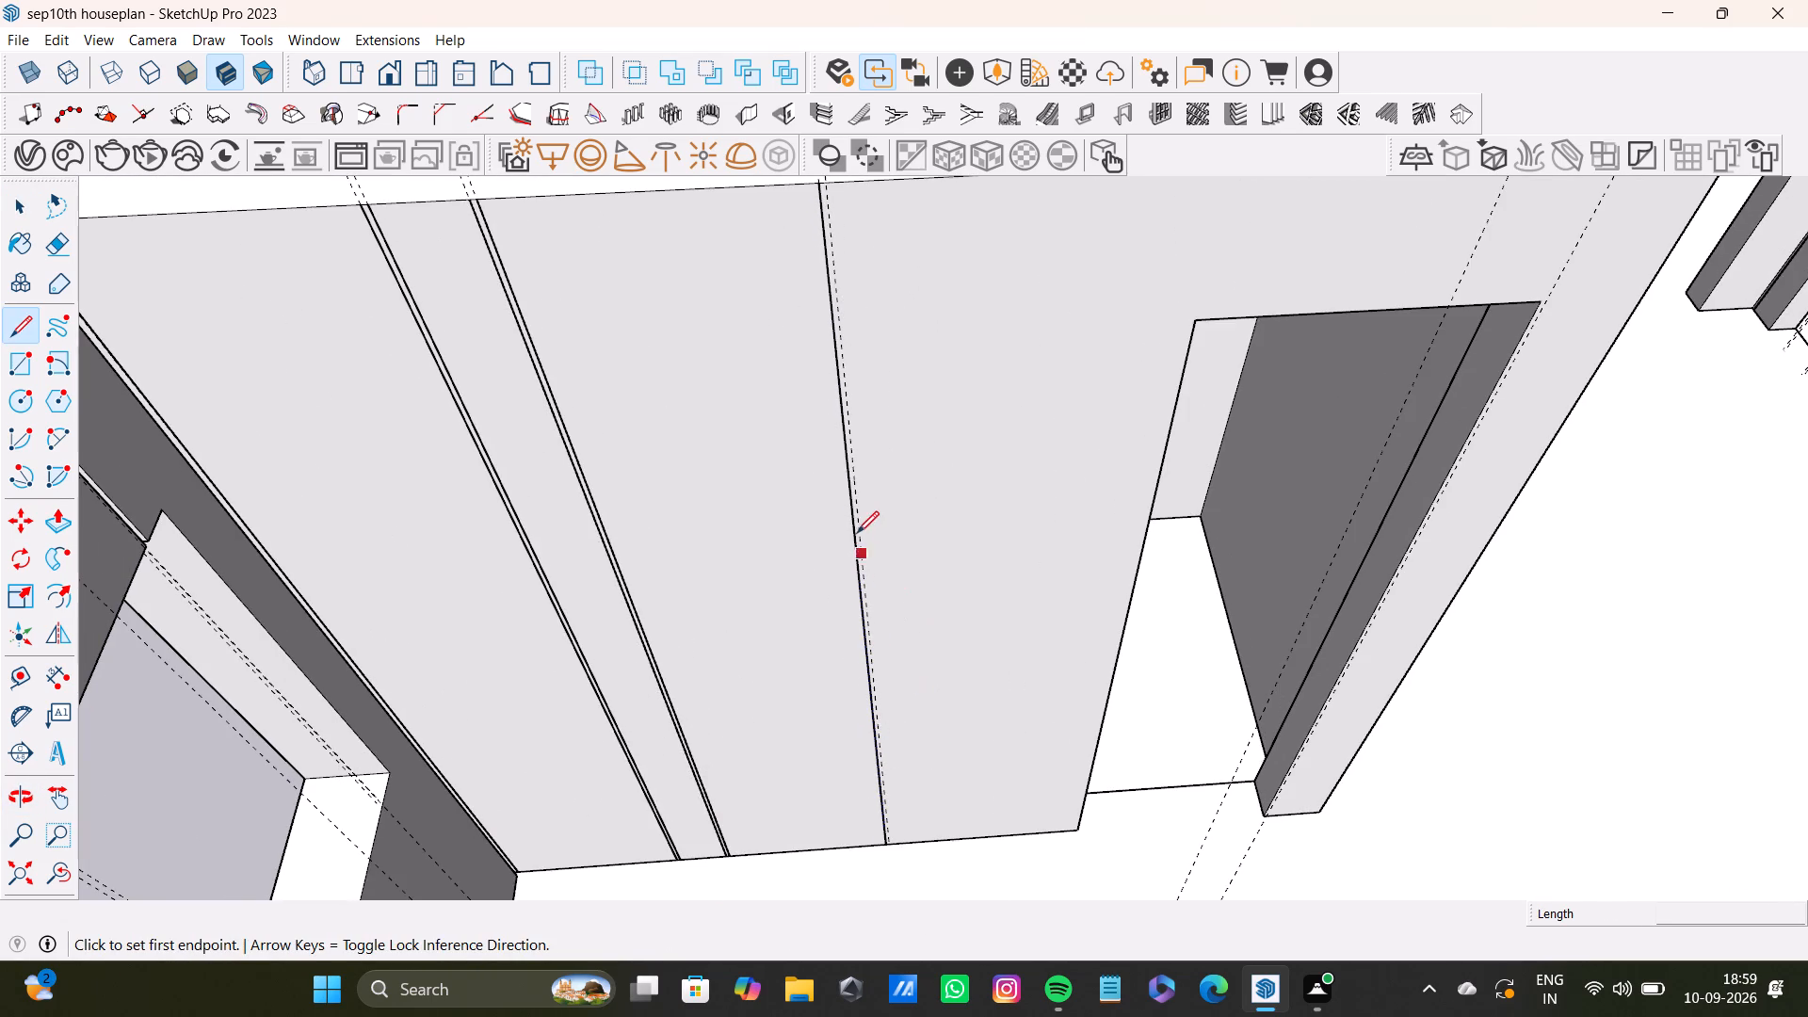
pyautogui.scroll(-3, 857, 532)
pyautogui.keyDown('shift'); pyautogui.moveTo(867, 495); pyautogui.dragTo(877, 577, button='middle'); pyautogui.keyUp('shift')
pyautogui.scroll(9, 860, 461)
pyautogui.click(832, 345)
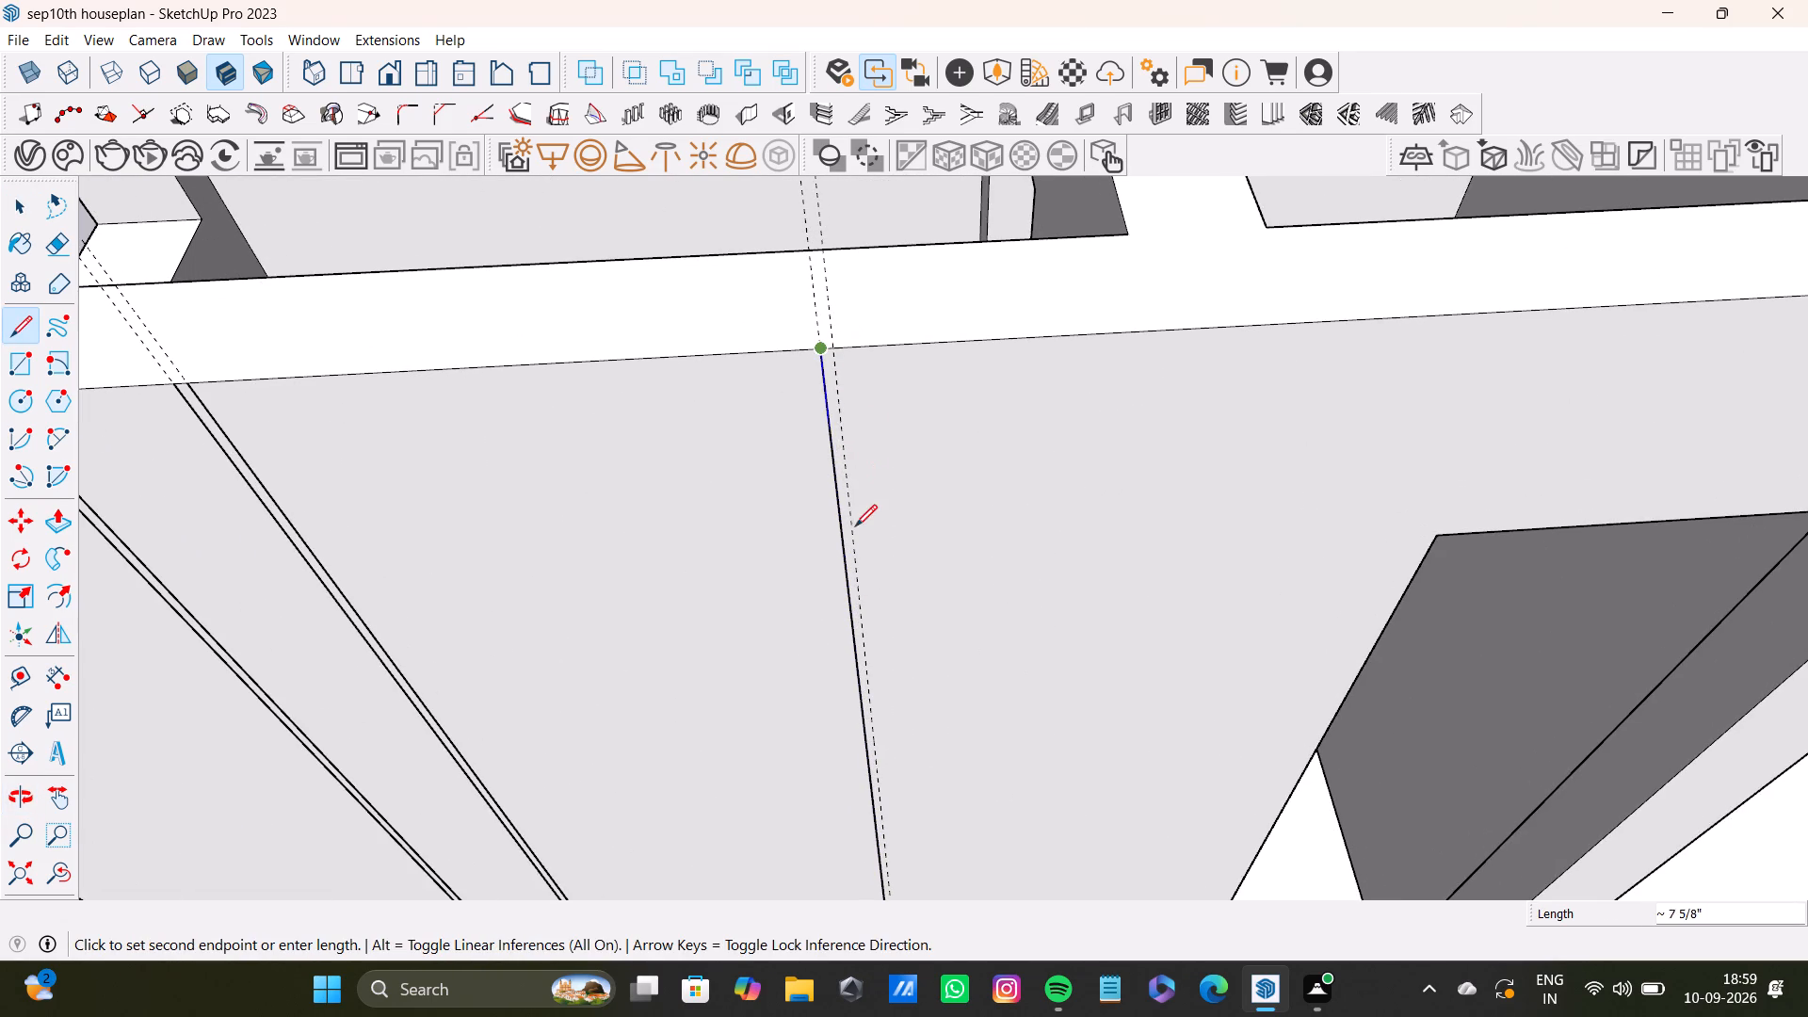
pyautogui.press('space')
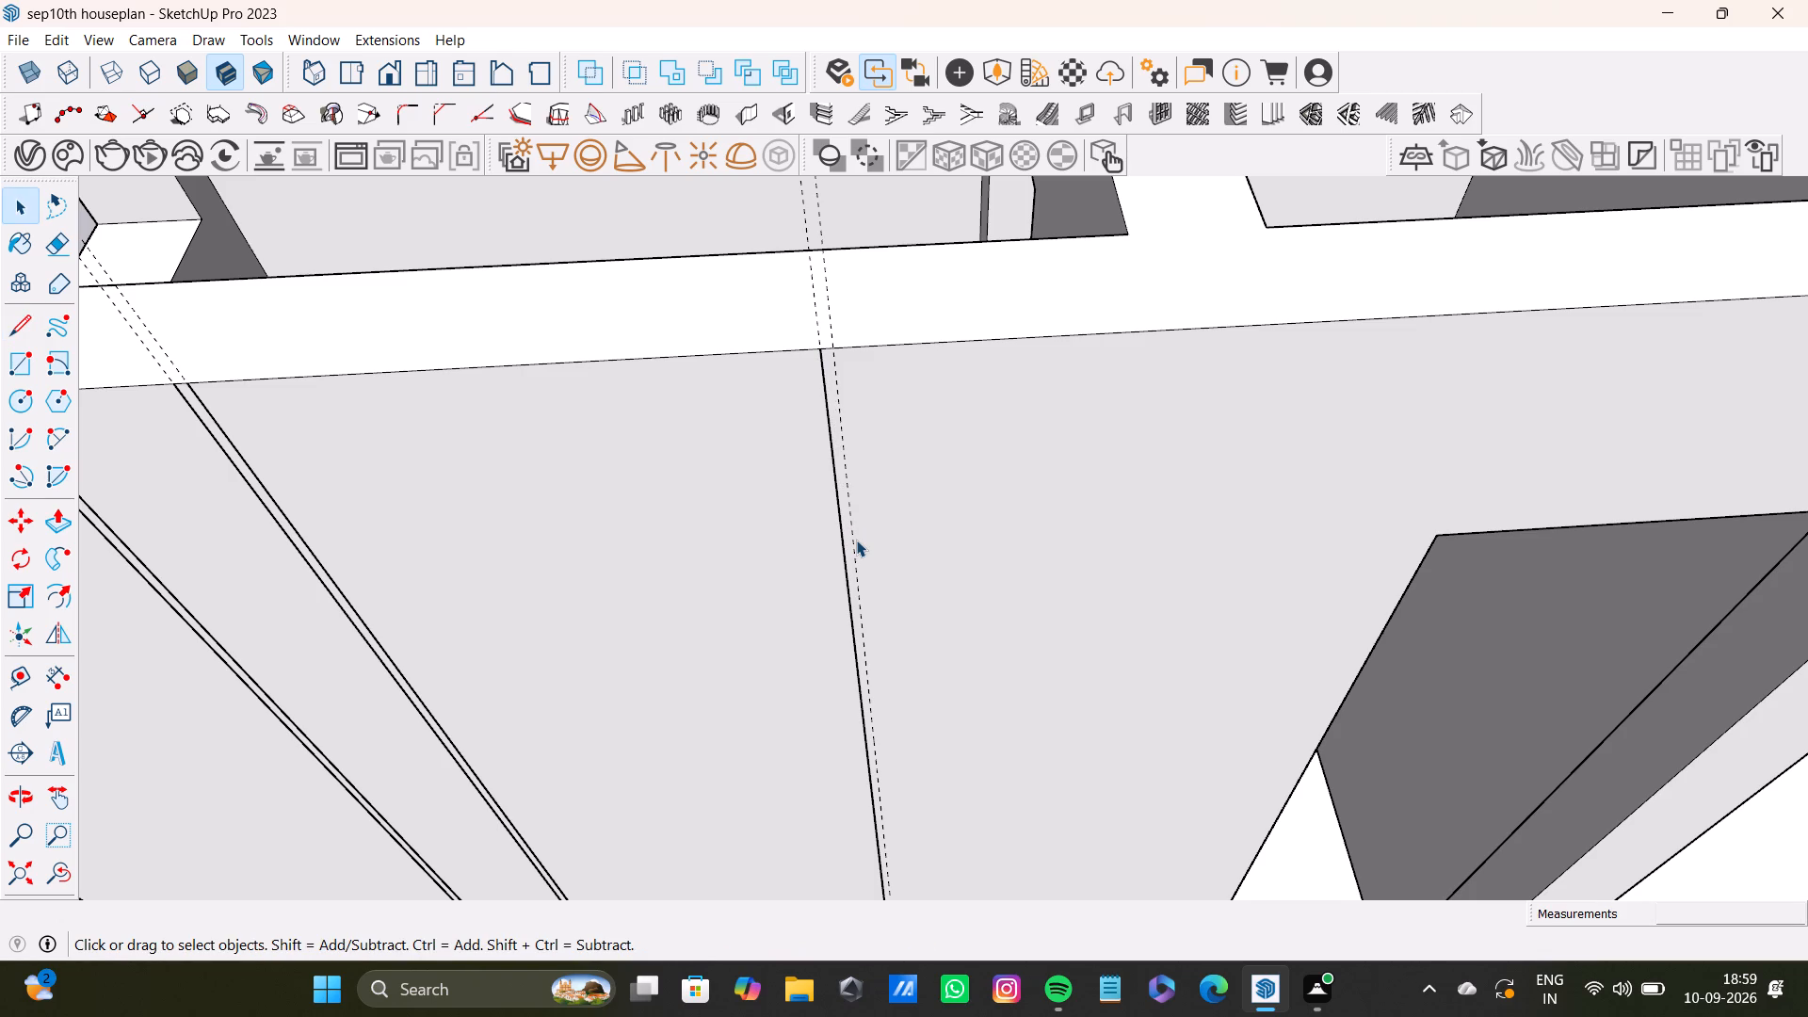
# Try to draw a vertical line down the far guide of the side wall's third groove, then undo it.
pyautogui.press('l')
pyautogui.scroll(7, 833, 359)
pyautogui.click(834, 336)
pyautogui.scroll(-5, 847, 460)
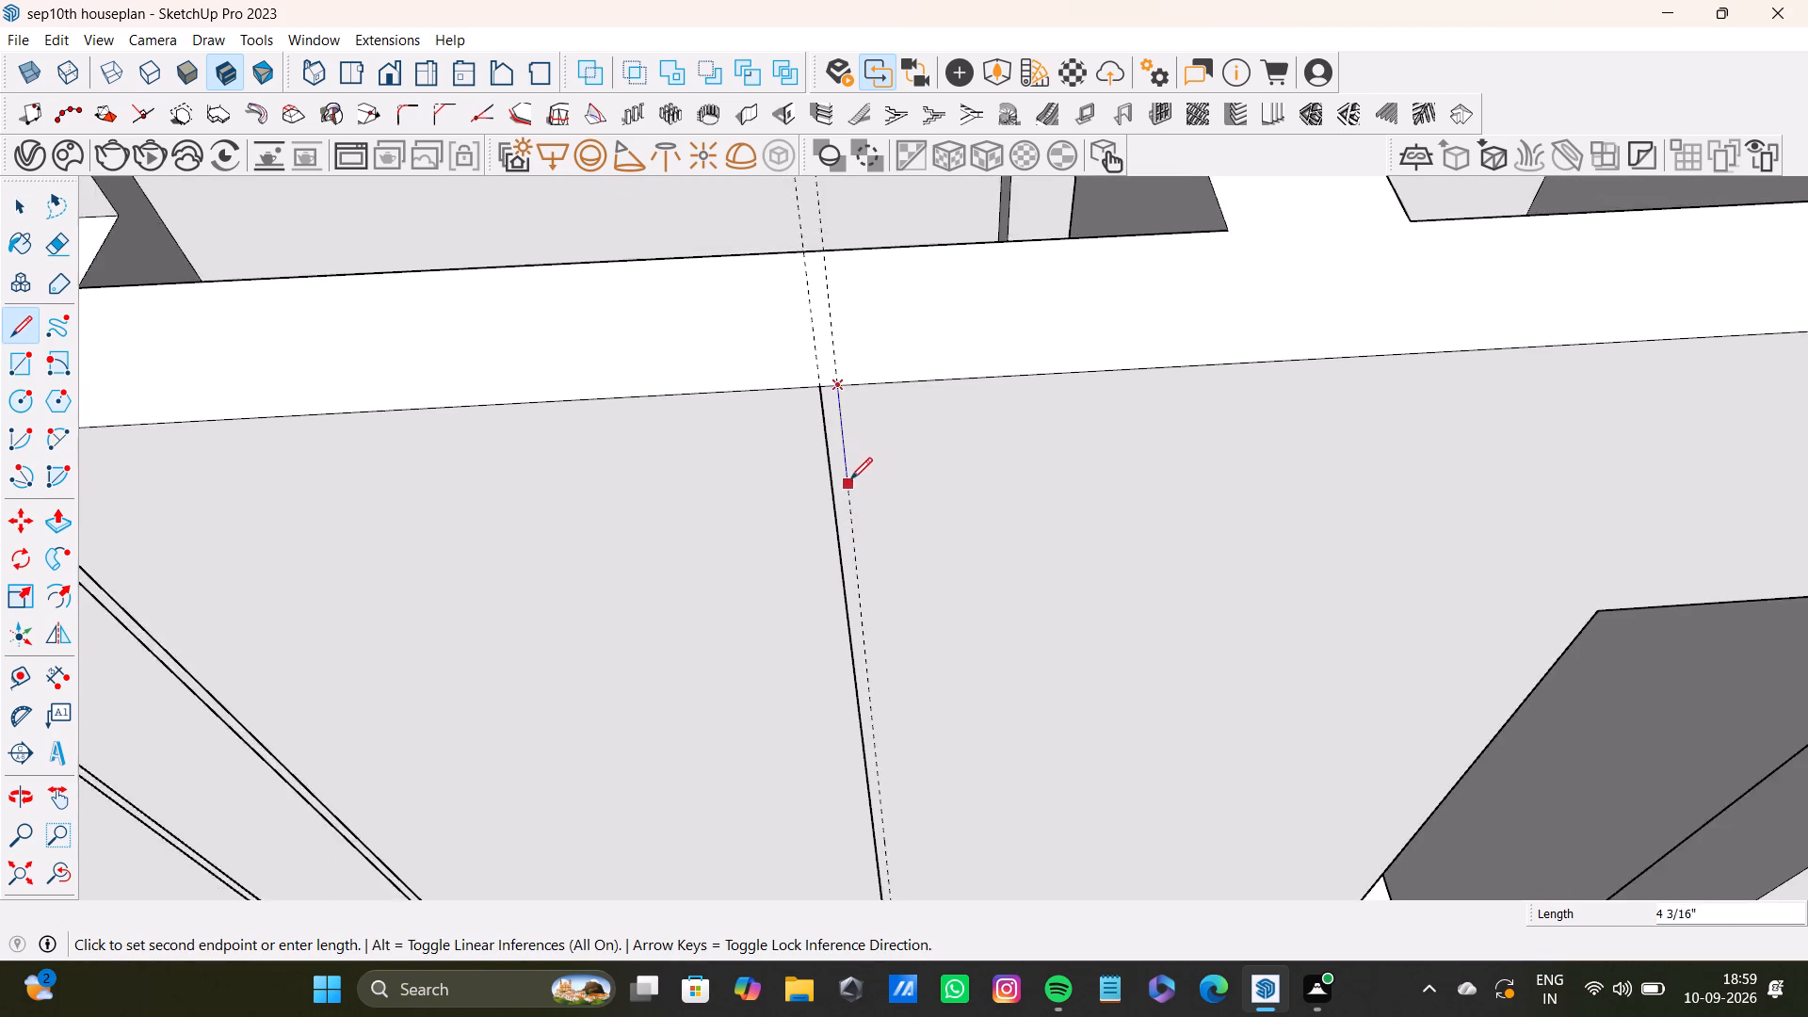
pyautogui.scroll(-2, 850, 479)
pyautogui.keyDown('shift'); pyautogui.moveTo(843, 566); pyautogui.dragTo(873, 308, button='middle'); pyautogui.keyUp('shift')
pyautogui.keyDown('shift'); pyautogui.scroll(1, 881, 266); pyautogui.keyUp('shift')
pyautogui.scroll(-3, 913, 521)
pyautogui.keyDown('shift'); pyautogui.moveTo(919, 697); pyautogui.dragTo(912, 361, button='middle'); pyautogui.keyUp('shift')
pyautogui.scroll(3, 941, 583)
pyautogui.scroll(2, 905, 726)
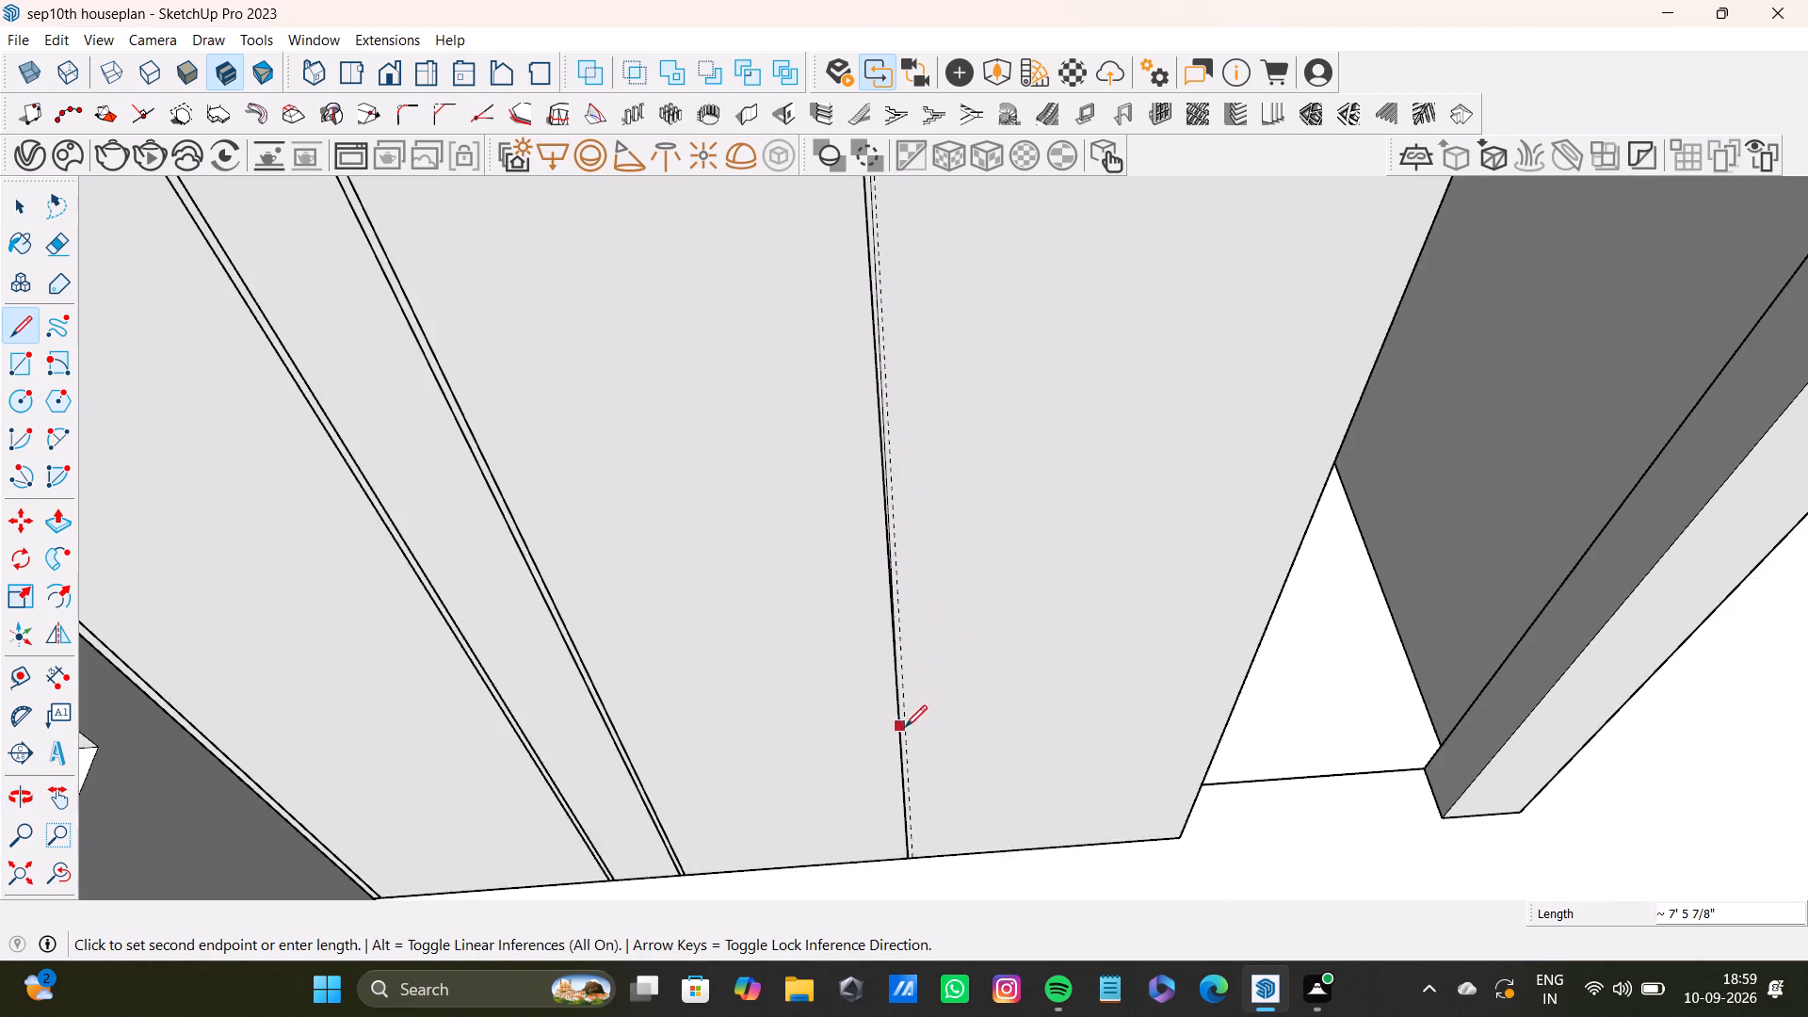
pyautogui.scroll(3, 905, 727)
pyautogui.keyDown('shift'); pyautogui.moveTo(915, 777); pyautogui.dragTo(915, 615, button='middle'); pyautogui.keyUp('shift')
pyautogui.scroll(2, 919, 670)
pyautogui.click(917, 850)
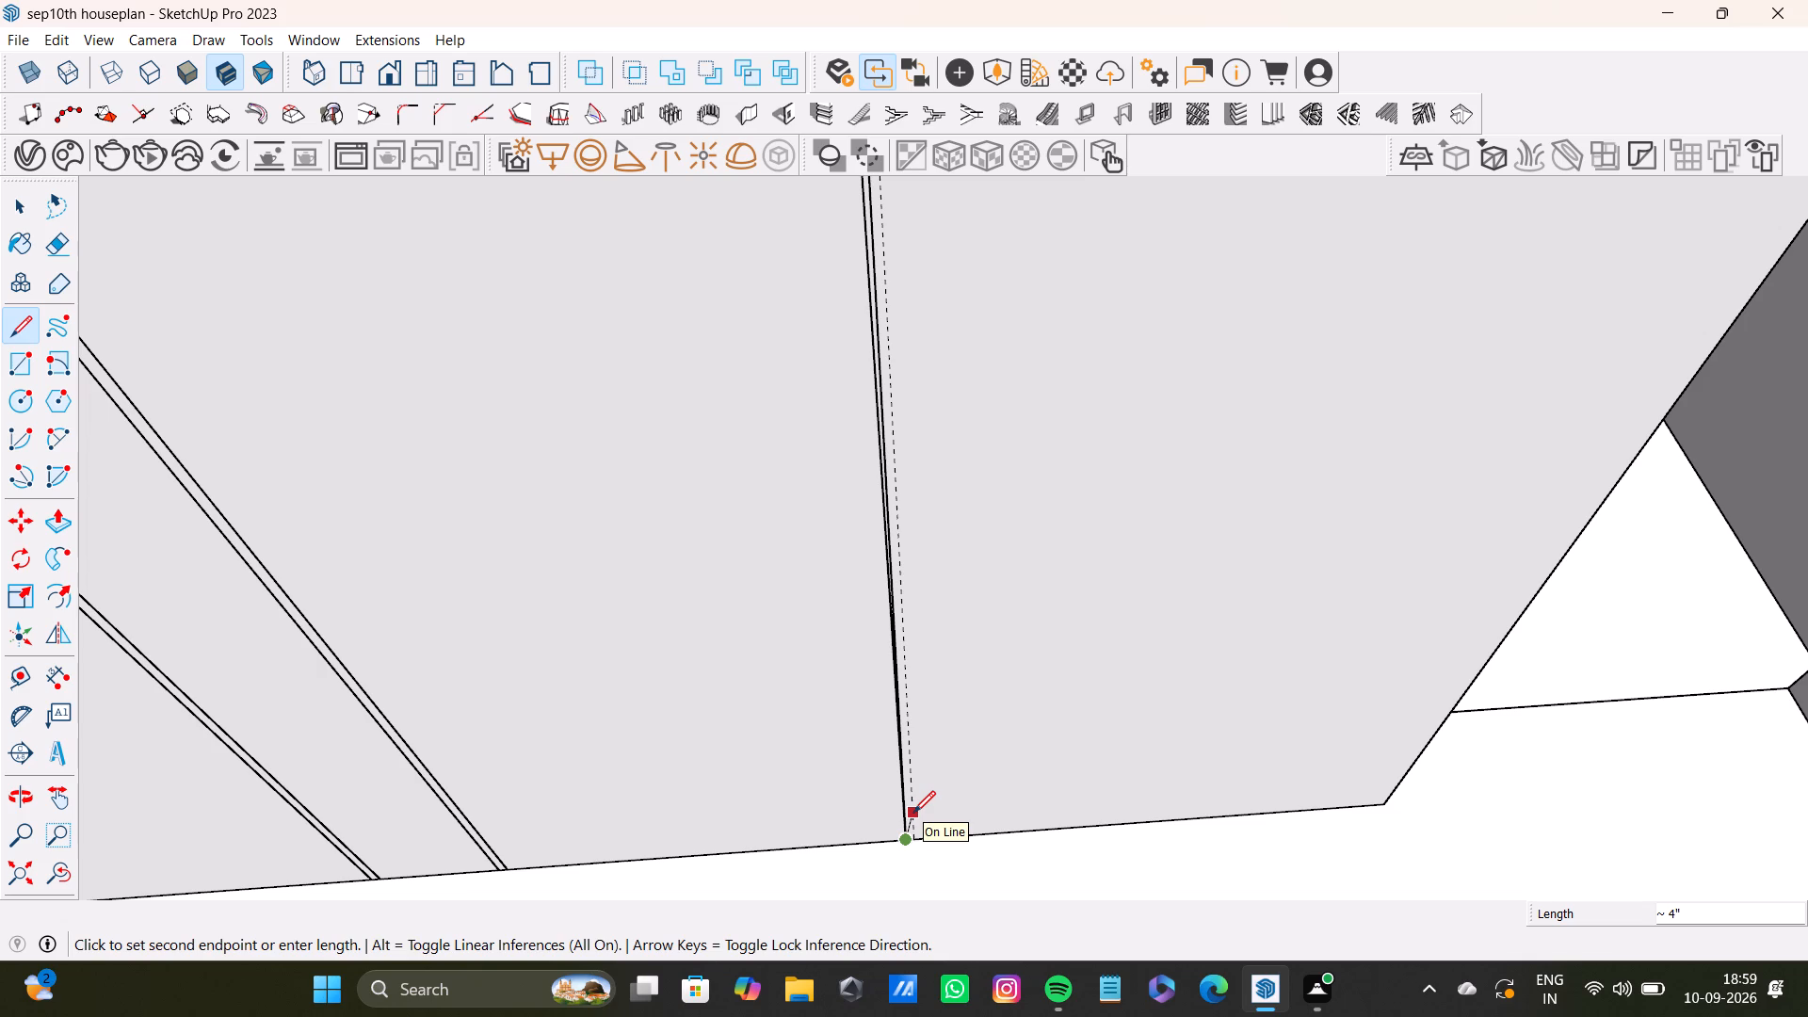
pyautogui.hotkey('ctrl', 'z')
# Draw a vertical line along the far guide of the side wall's third groove, from the top edge to the floor.
pyautogui.scroll(-2, 818, 511)
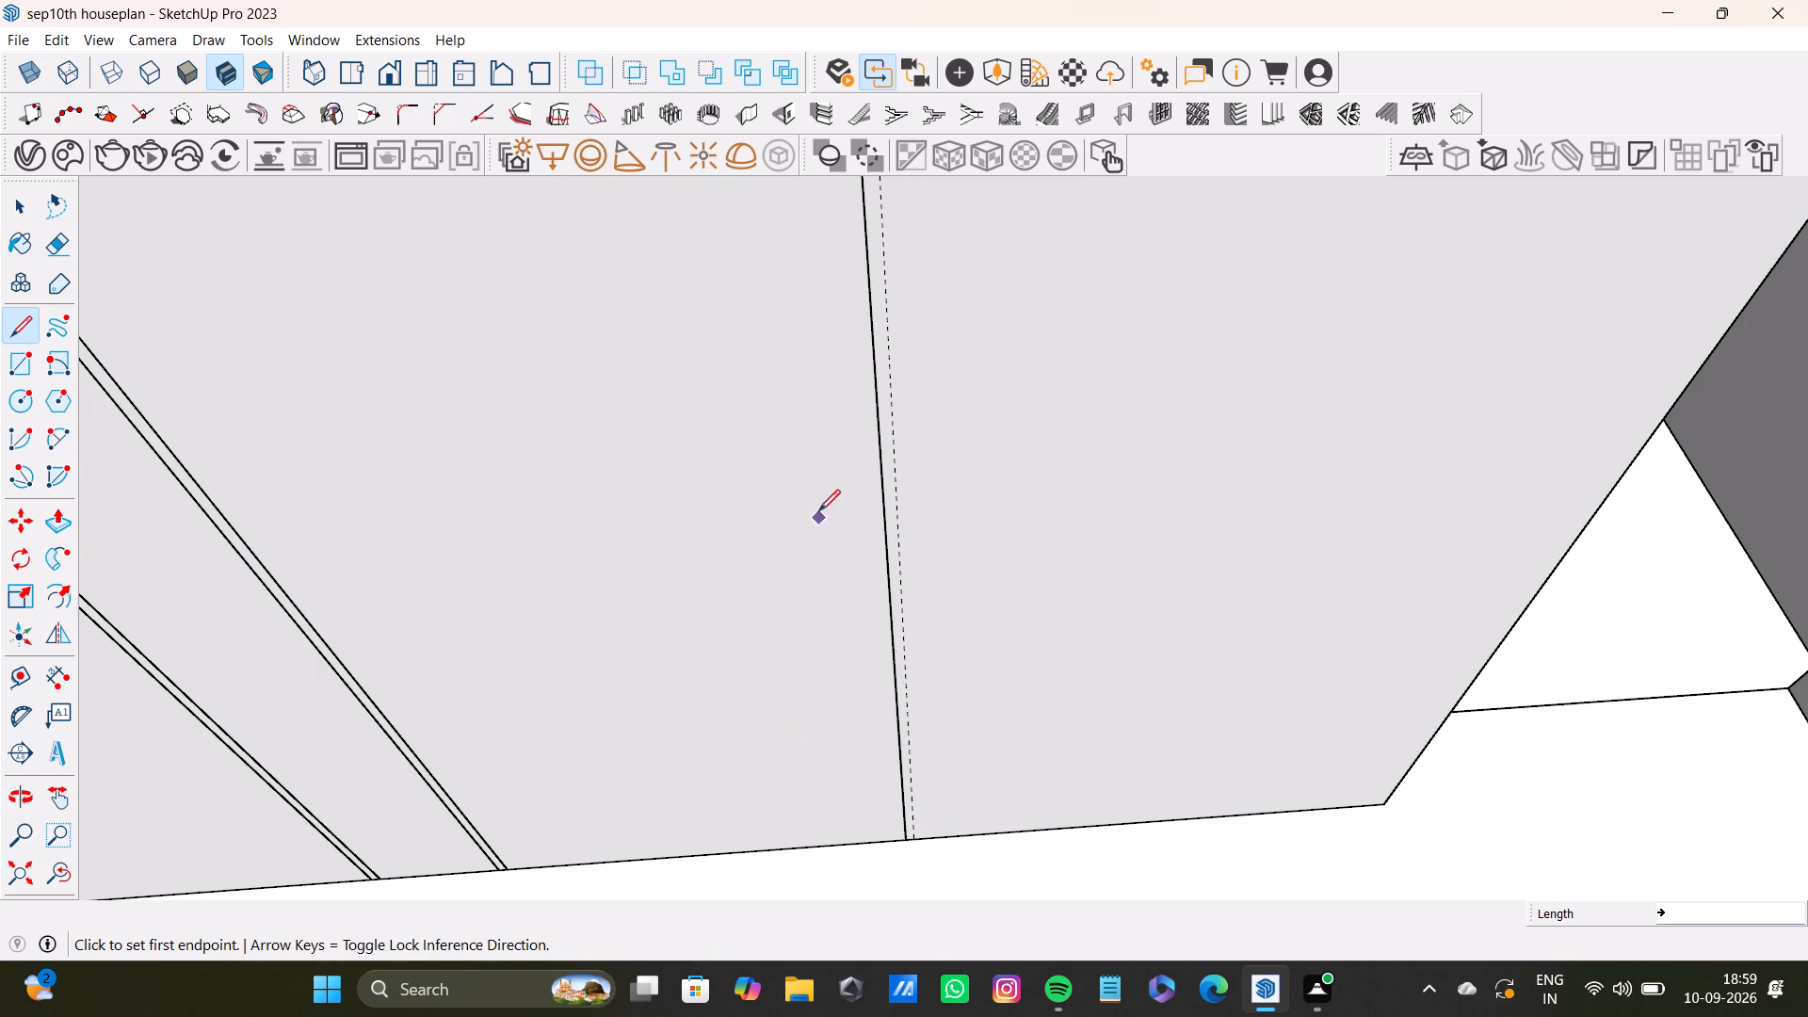
pyautogui.scroll(-2, 818, 511)
pyautogui.keyDown('shift'); pyautogui.moveTo(767, 431); pyautogui.dragTo(815, 835, button='middle'); pyautogui.keyUp('shift')
pyautogui.keyDown('shift'); pyautogui.scroll(-8, 815, 835); pyautogui.keyUp('shift')
pyautogui.keyDown('shift'); pyautogui.moveTo(745, 489); pyautogui.dragTo(905, 733, button='middle'); pyautogui.keyUp('shift')
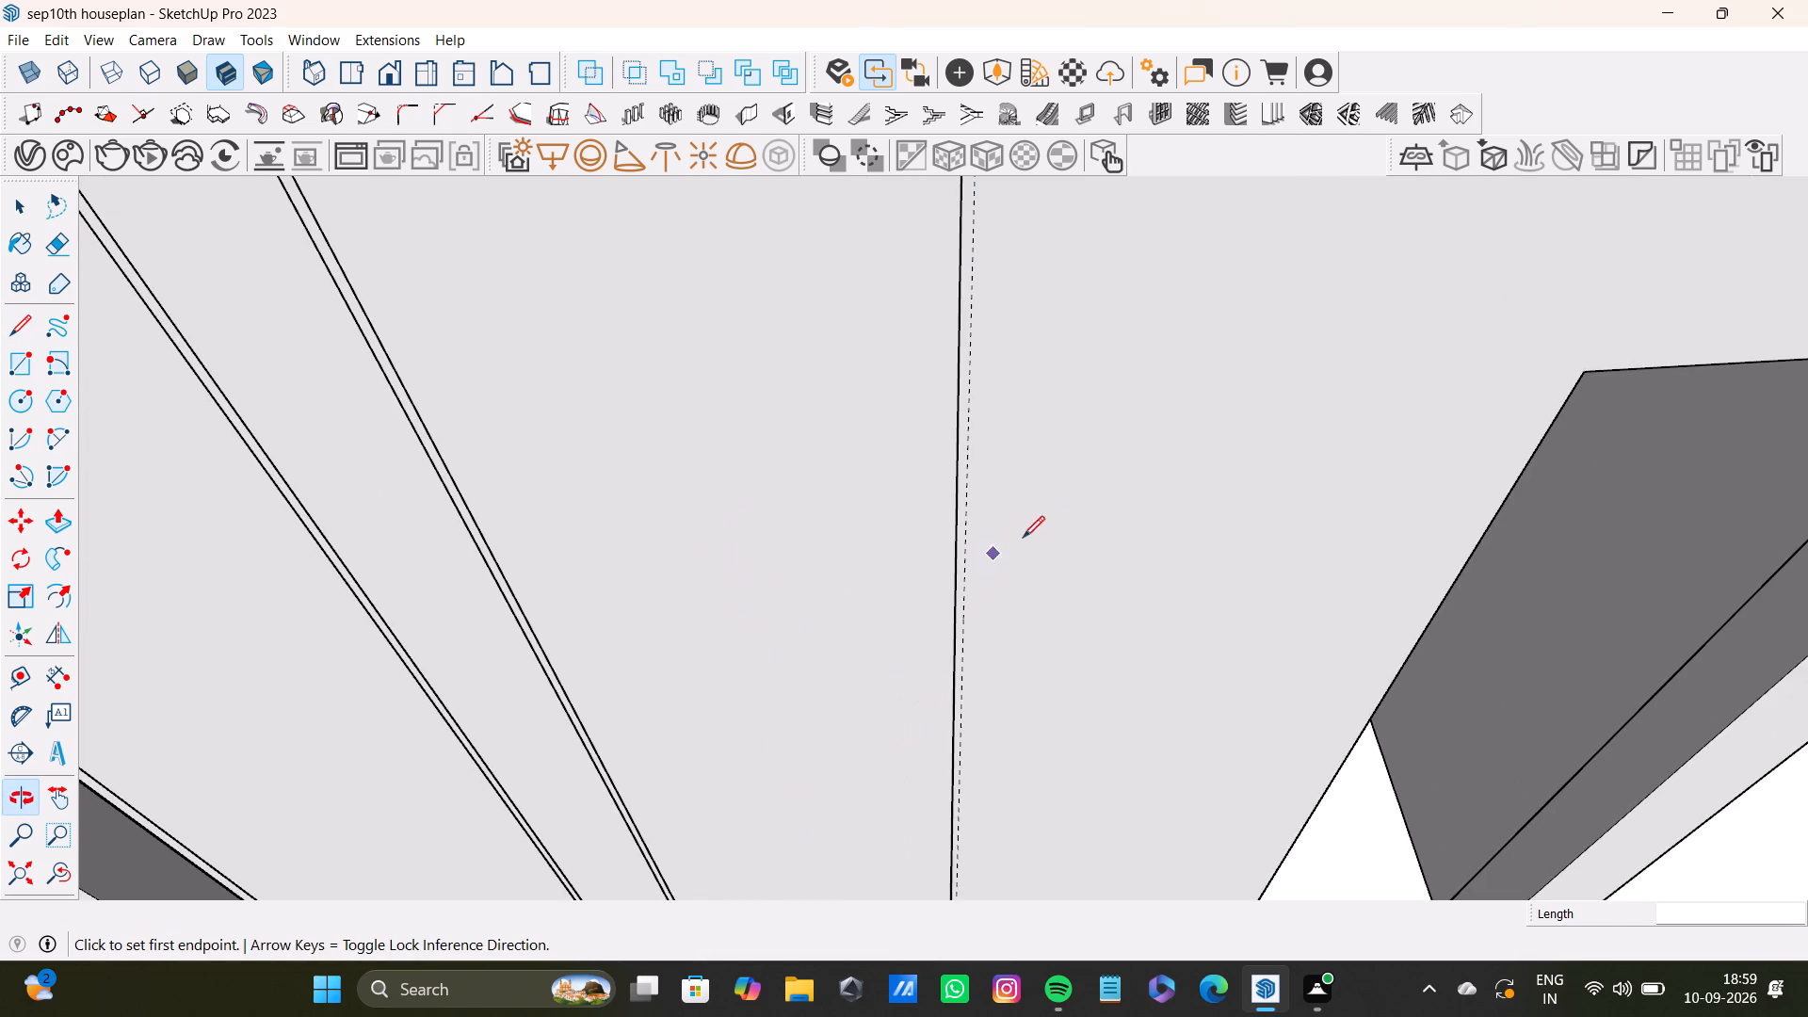
pyautogui.scroll(-4, 973, 264)
pyautogui.keyDown('shift'); pyautogui.moveTo(976, 272); pyautogui.dragTo(1021, 589, button='middle'); pyautogui.keyUp('shift')
pyautogui.scroll(8, 993, 473)
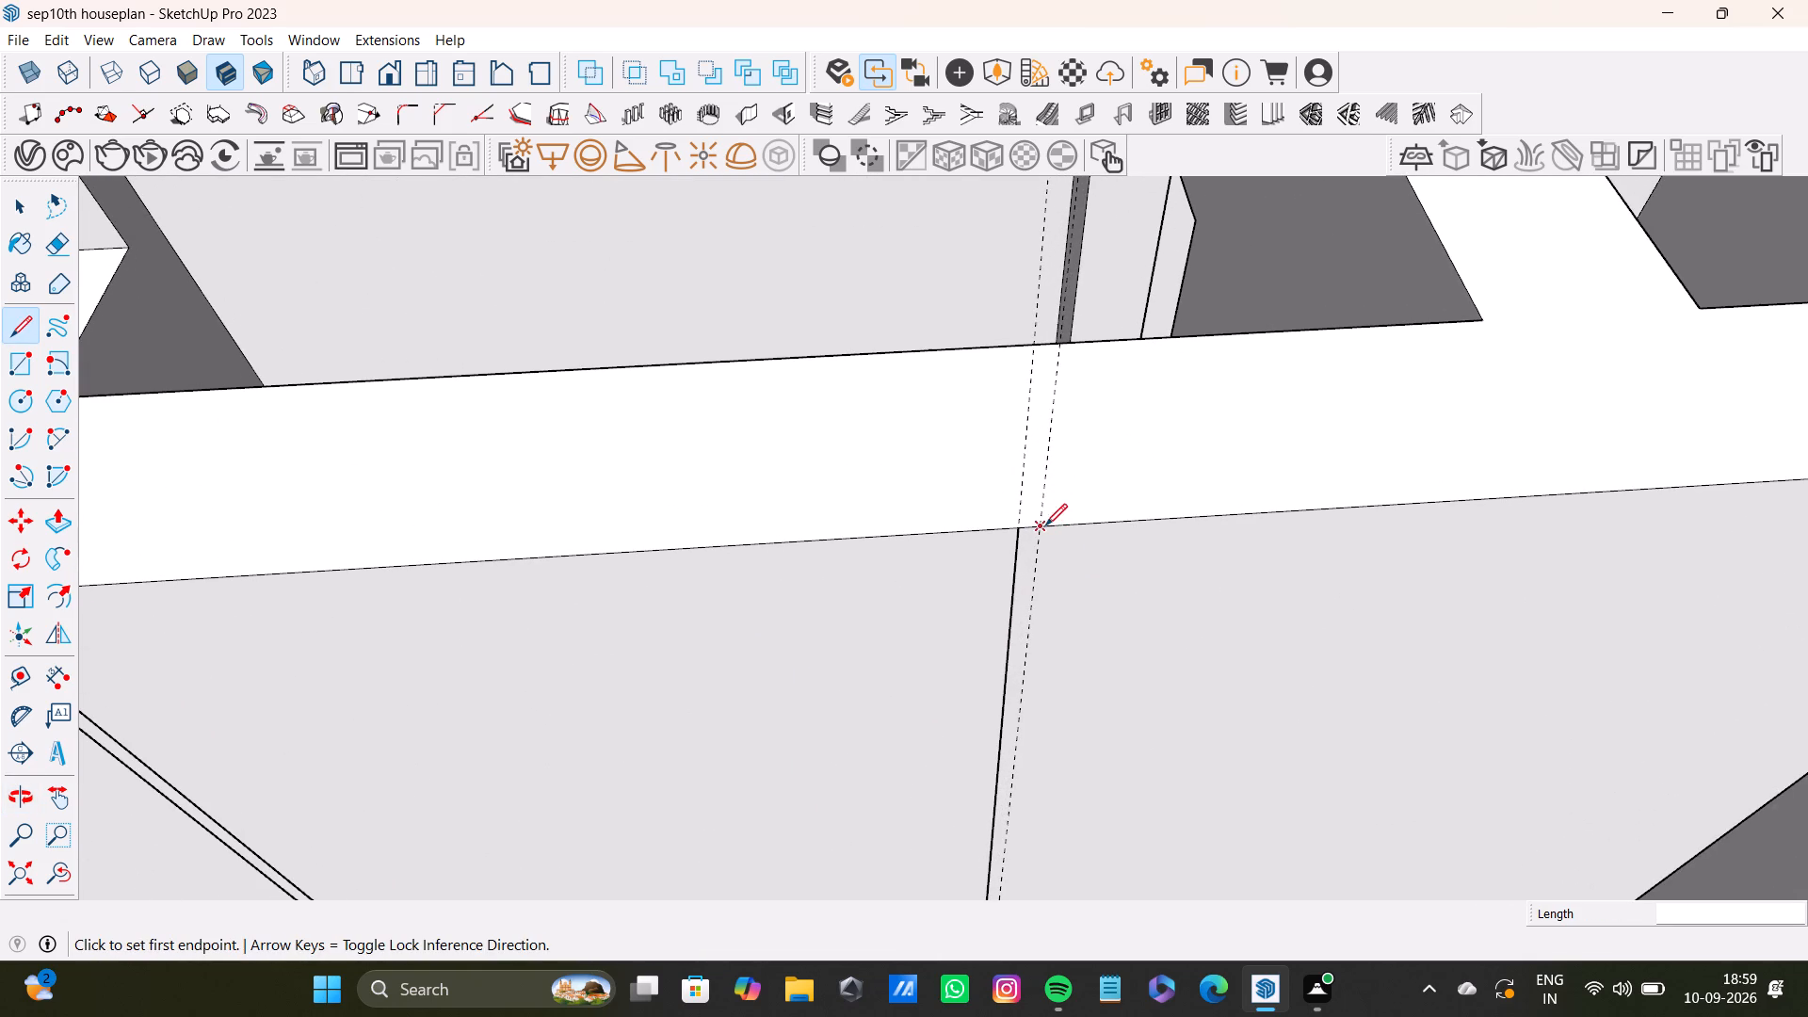
pyautogui.click(1044, 525)
pyautogui.scroll(-4, 1029, 666)
pyautogui.moveTo(1037, 682); pyautogui.dragTo(1024, 406, button='middle')
pyautogui.scroll(-3, 1073, 660)
pyautogui.moveTo(1041, 765); pyautogui.dragTo(1013, 440, button='middle')
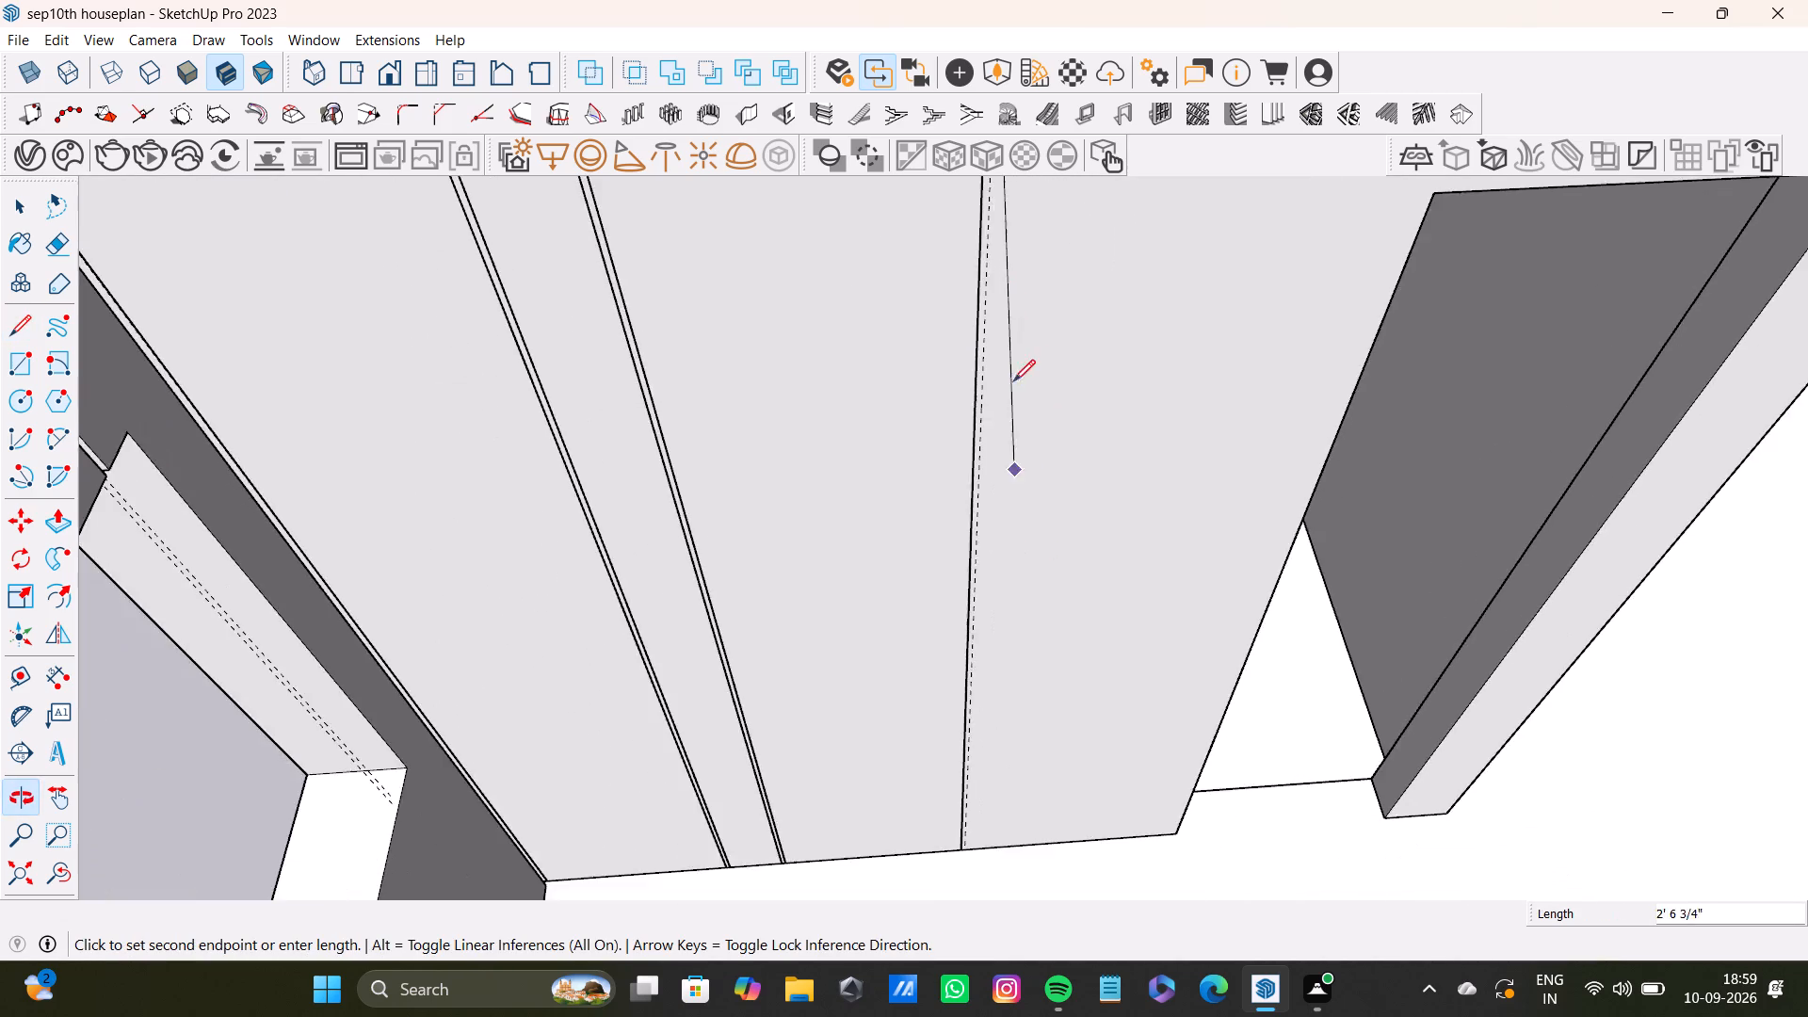
pyautogui.scroll(2, 1013, 603)
pyautogui.keyDown('shift'); pyautogui.moveTo(988, 687); pyautogui.dragTo(966, 528, button='middle'); pyautogui.keyUp('shift')
pyautogui.scroll(5, 961, 625)
pyautogui.keyDown('shift'); pyautogui.moveTo(955, 733); pyautogui.dragTo(923, 599, button='middle'); pyautogui.keyUp('shift')
pyautogui.scroll(3, 914, 686)
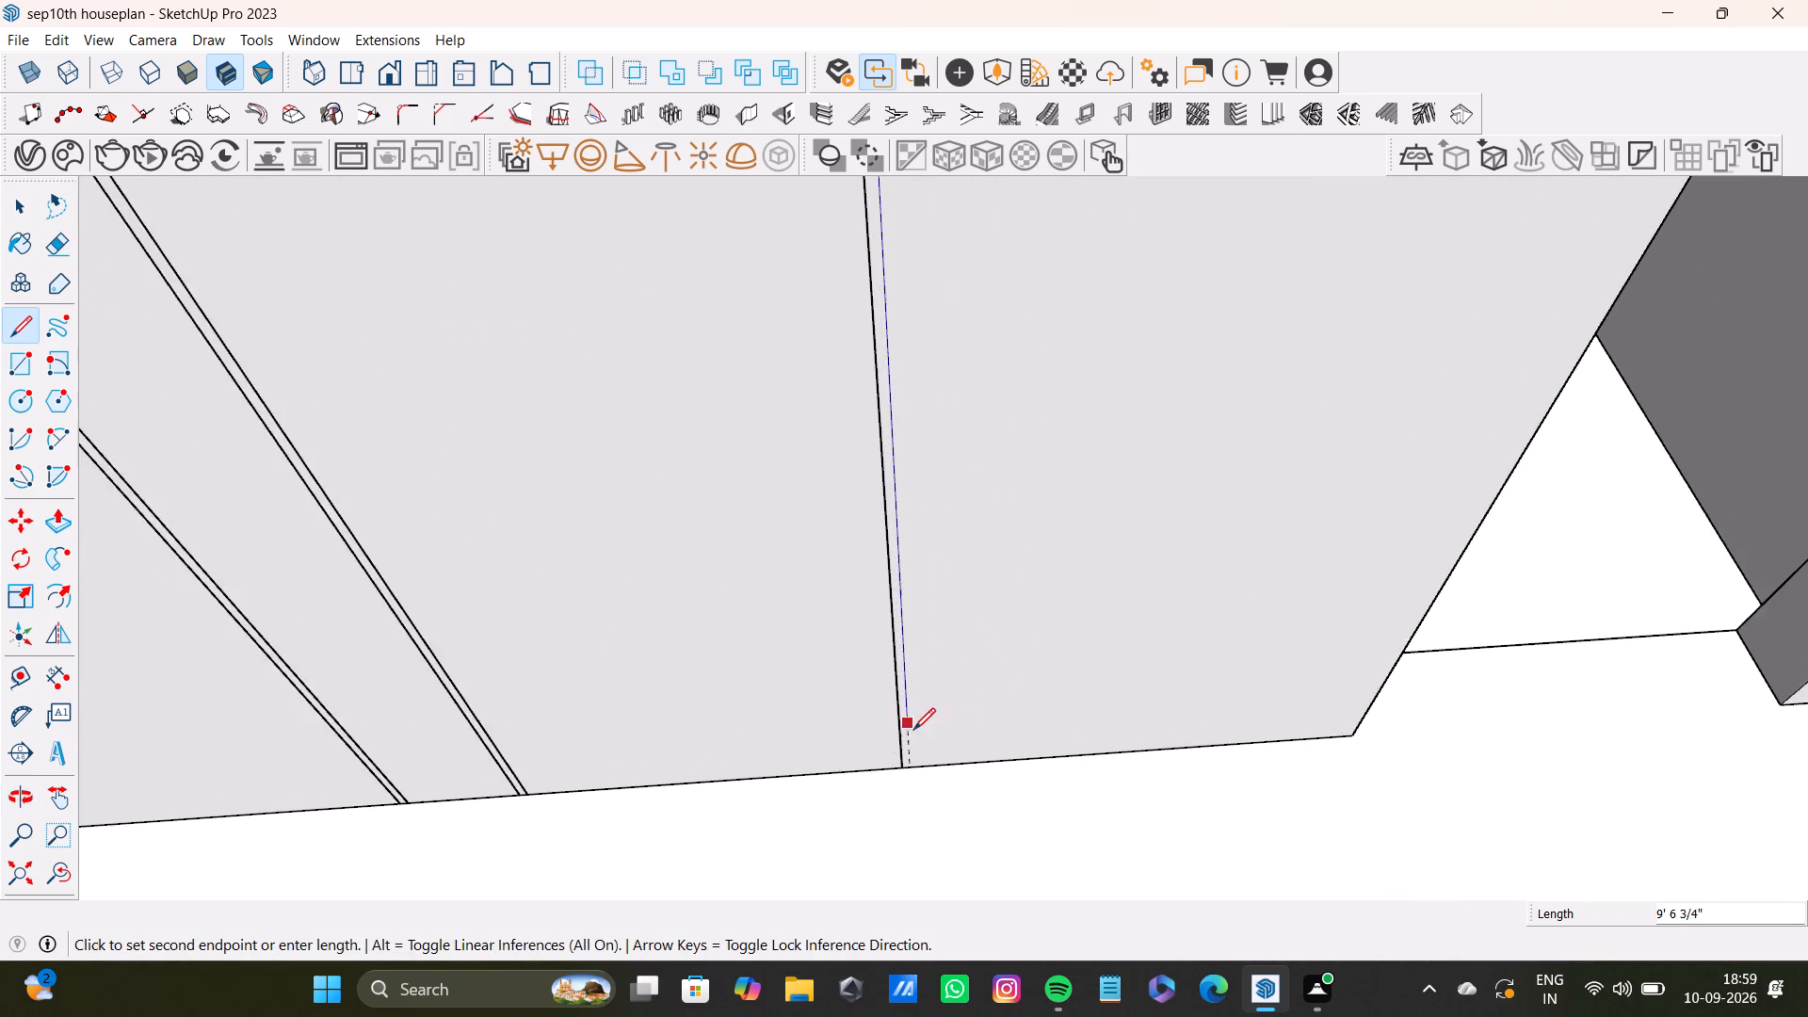
pyautogui.scroll(7, 913, 730)
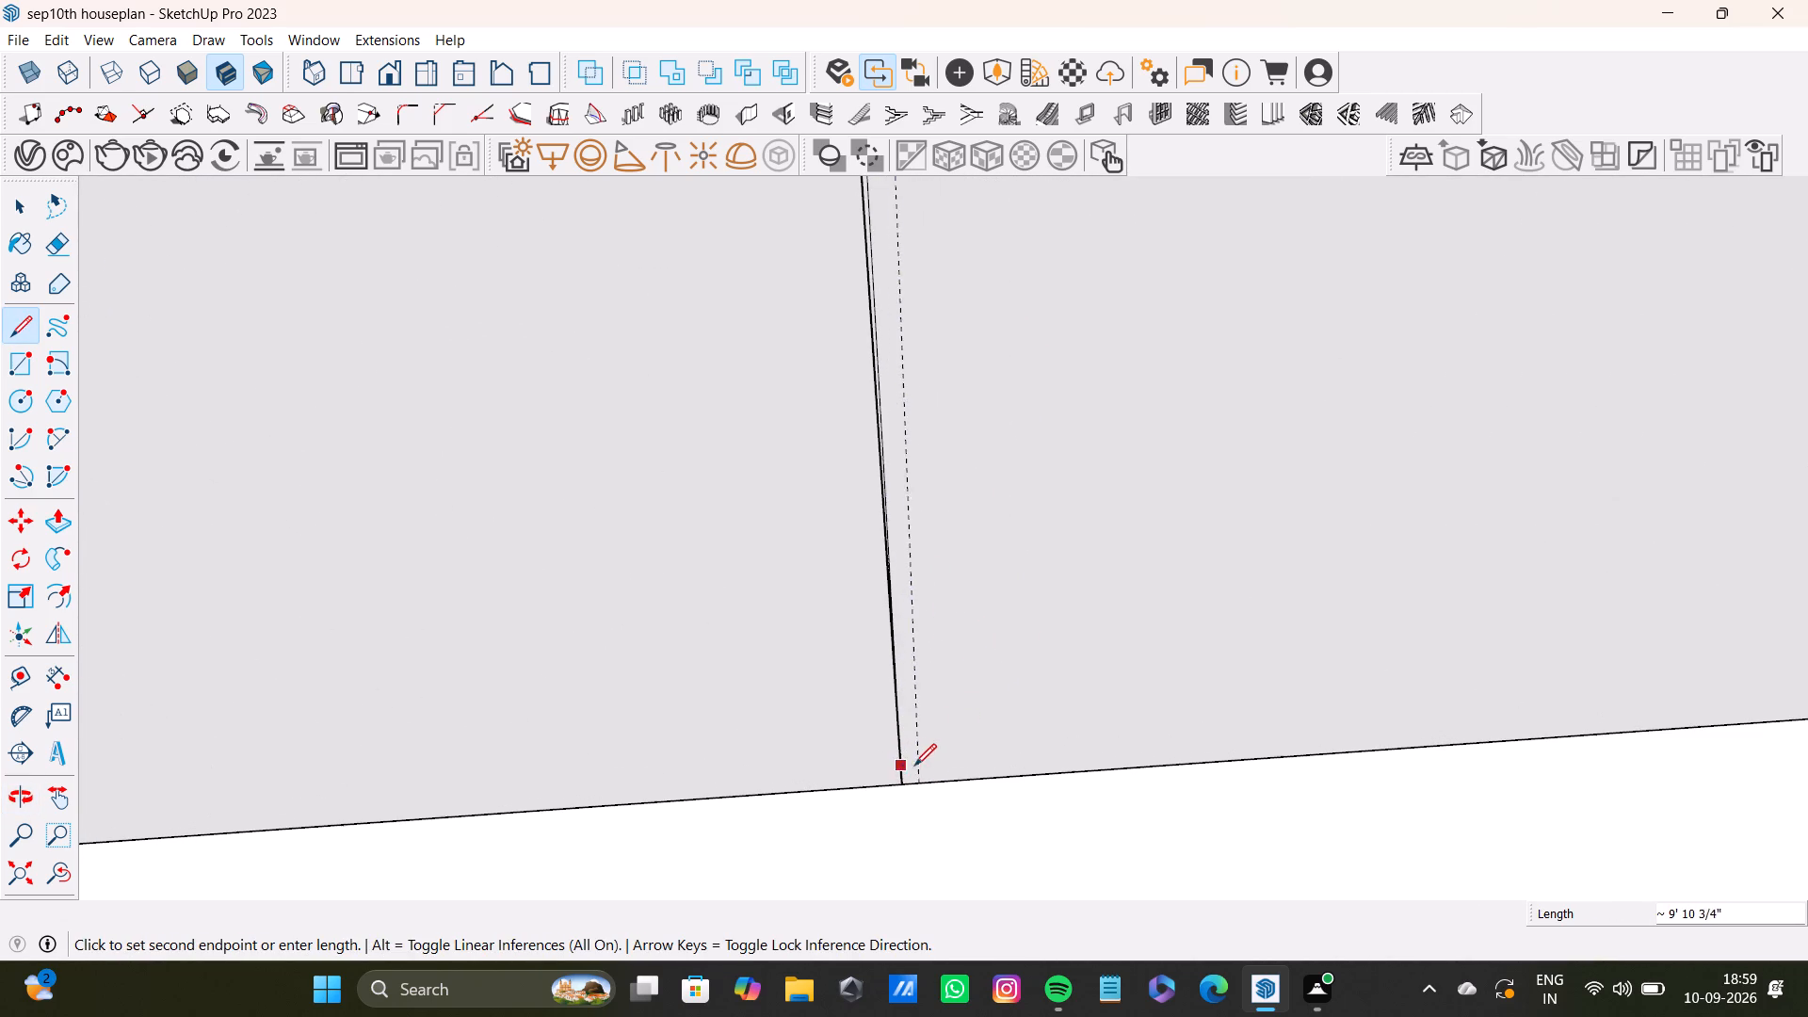
pyautogui.click(921, 778)
pyautogui.press('space')
# Inspect the hall's grooved side wall and compare it with the bedroom's finished wood panelling.
pyautogui.scroll(-16, 920, 771)
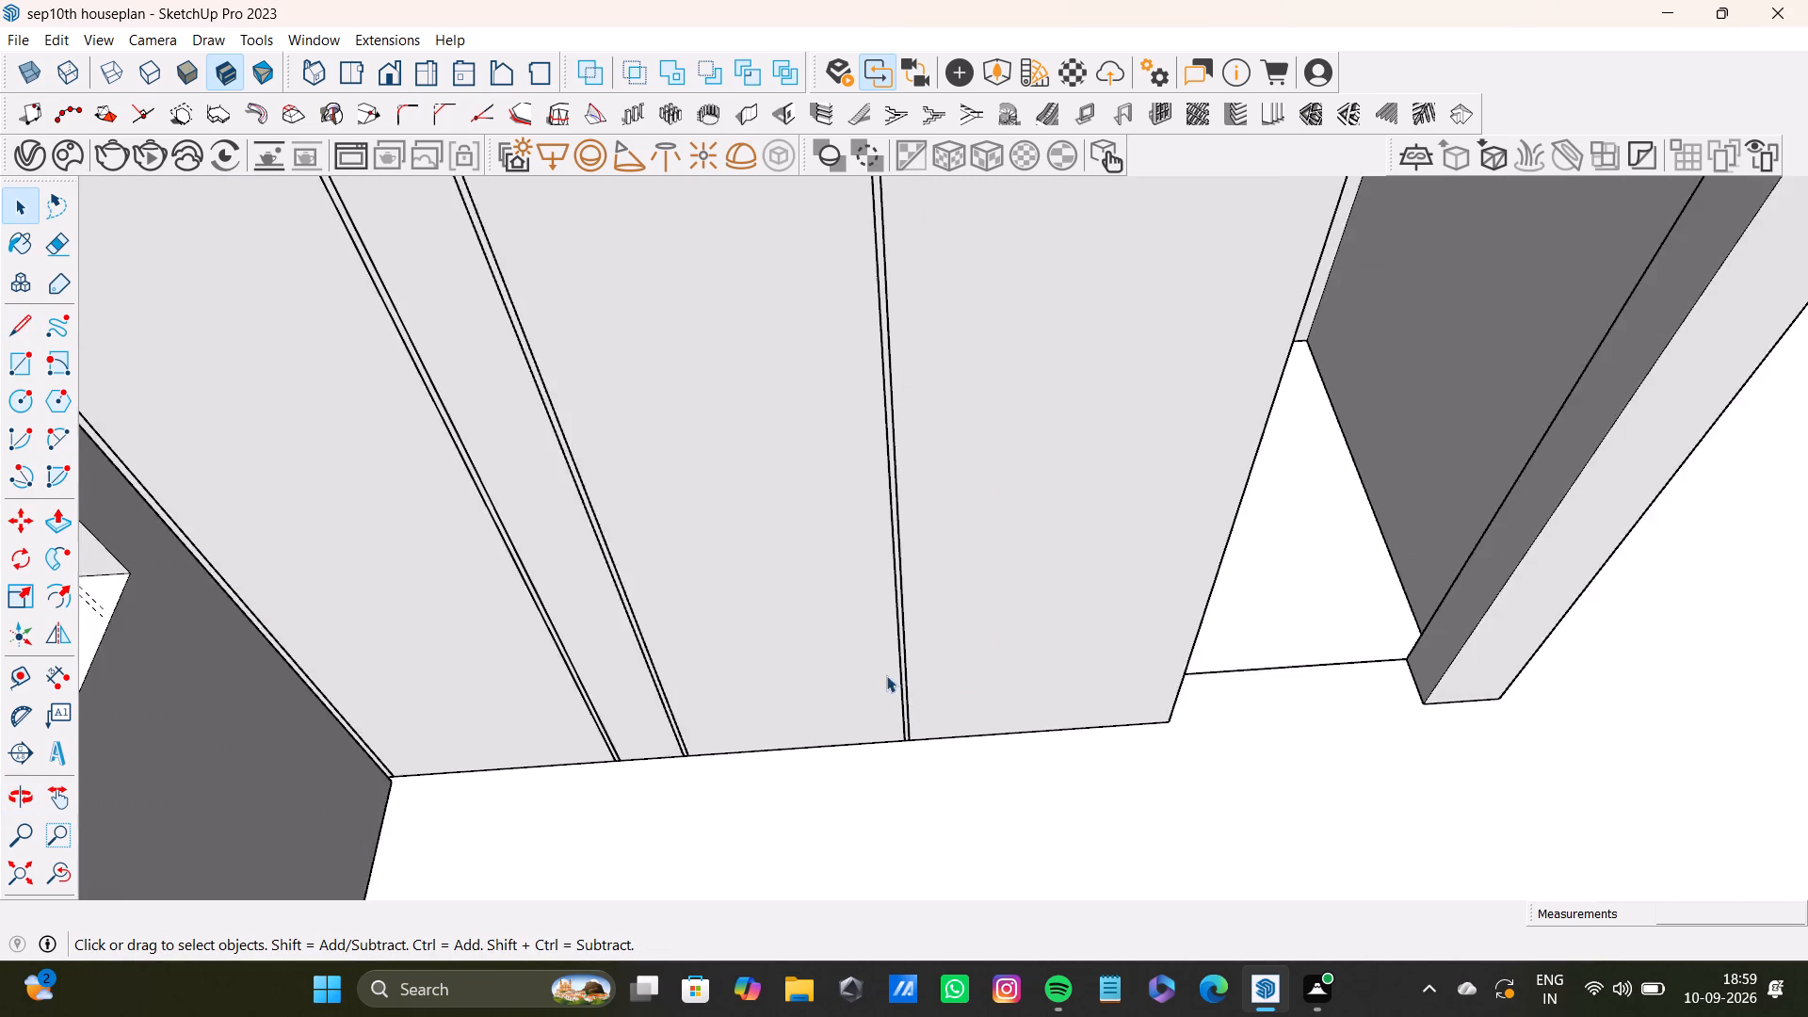
pyautogui.scroll(-9, 886, 675)
pyautogui.keyDown('shift'); pyautogui.moveTo(883, 668); pyautogui.dragTo(1012, 671, button='middle'); pyautogui.keyUp('shift')
pyautogui.moveTo(1106, 638); pyautogui.dragTo(974, 738, button='middle')
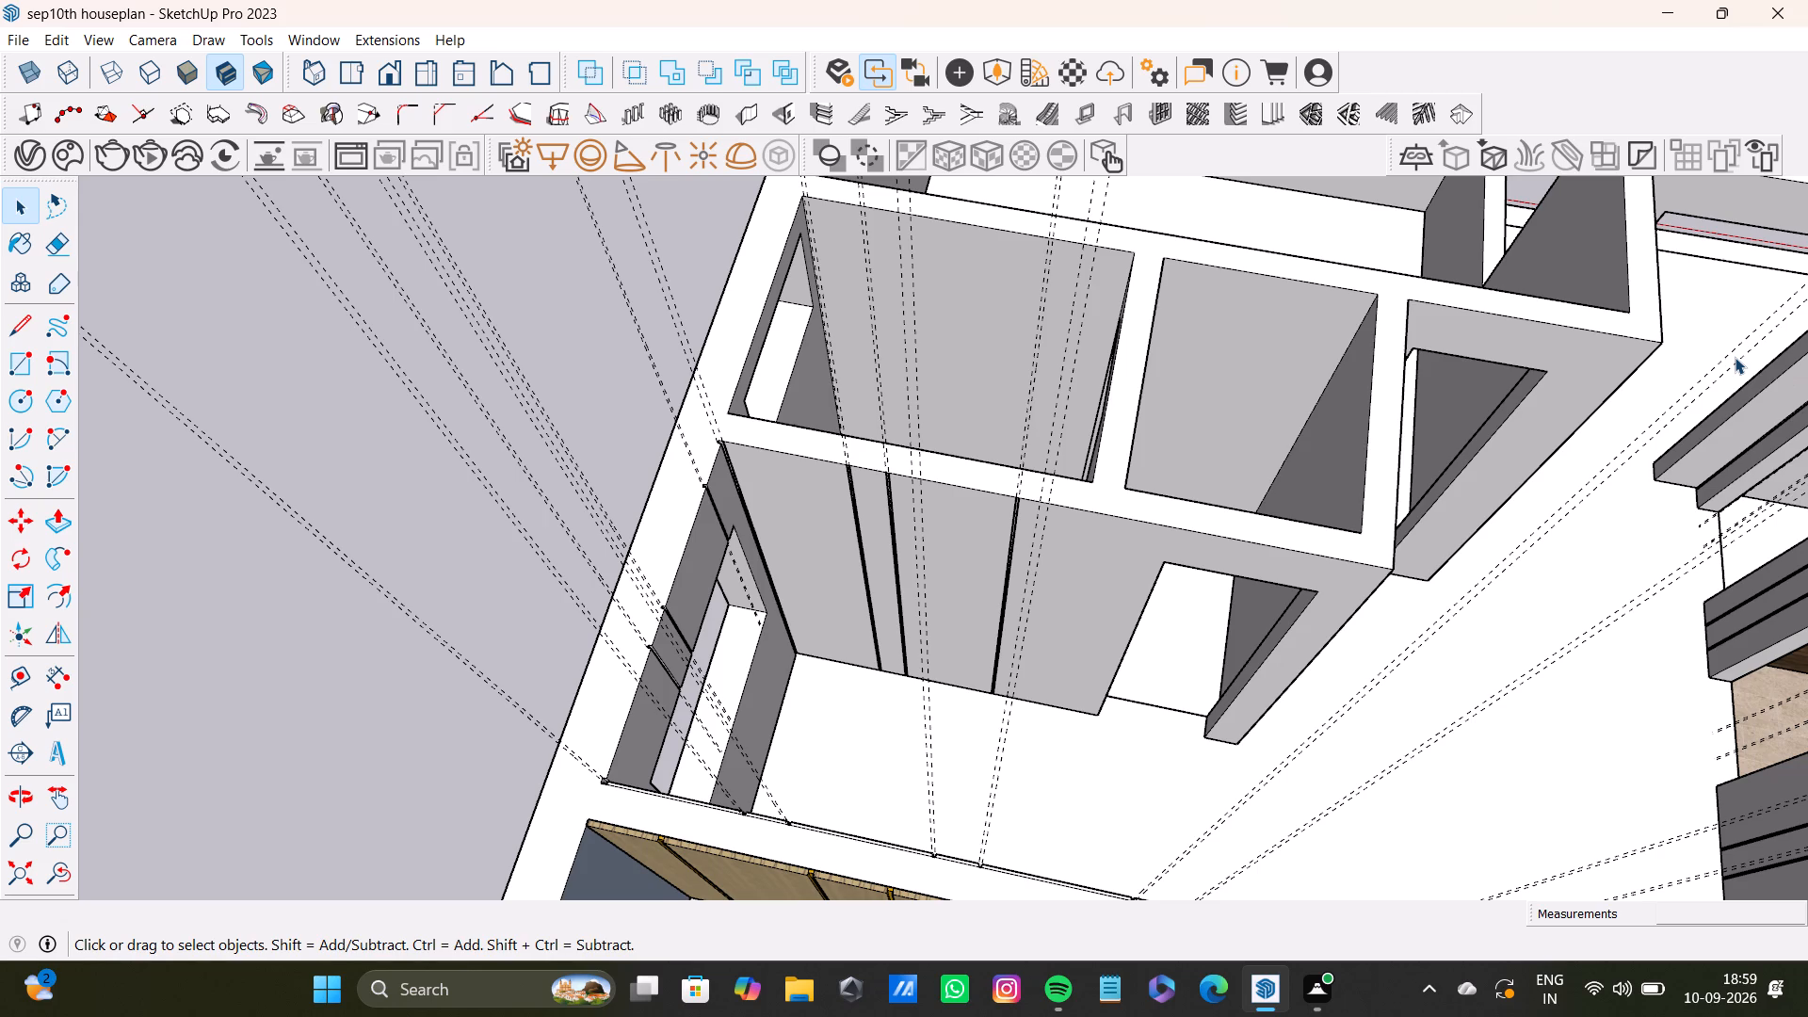
pyautogui.scroll(-6, 1636, 317)
pyautogui.scroll(9, 1302, 512)
pyautogui.scroll(-3, 1079, 428)
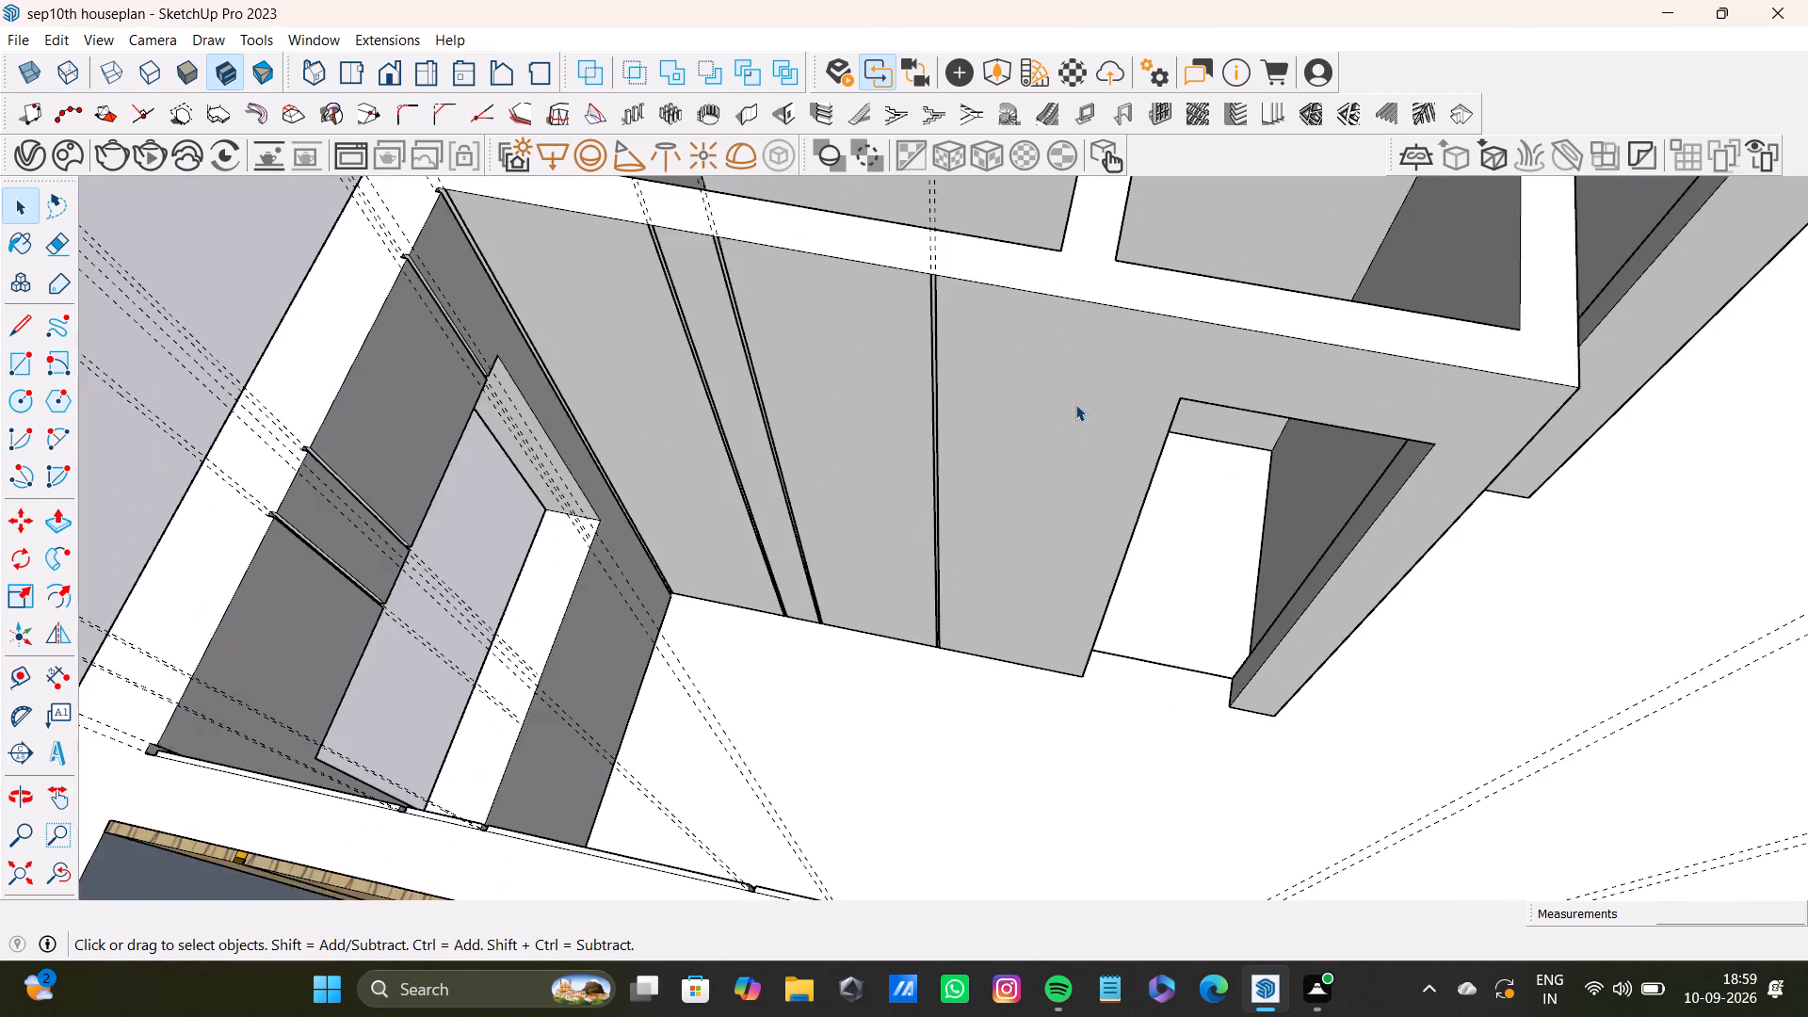
pyautogui.scroll(-10, 1075, 404)
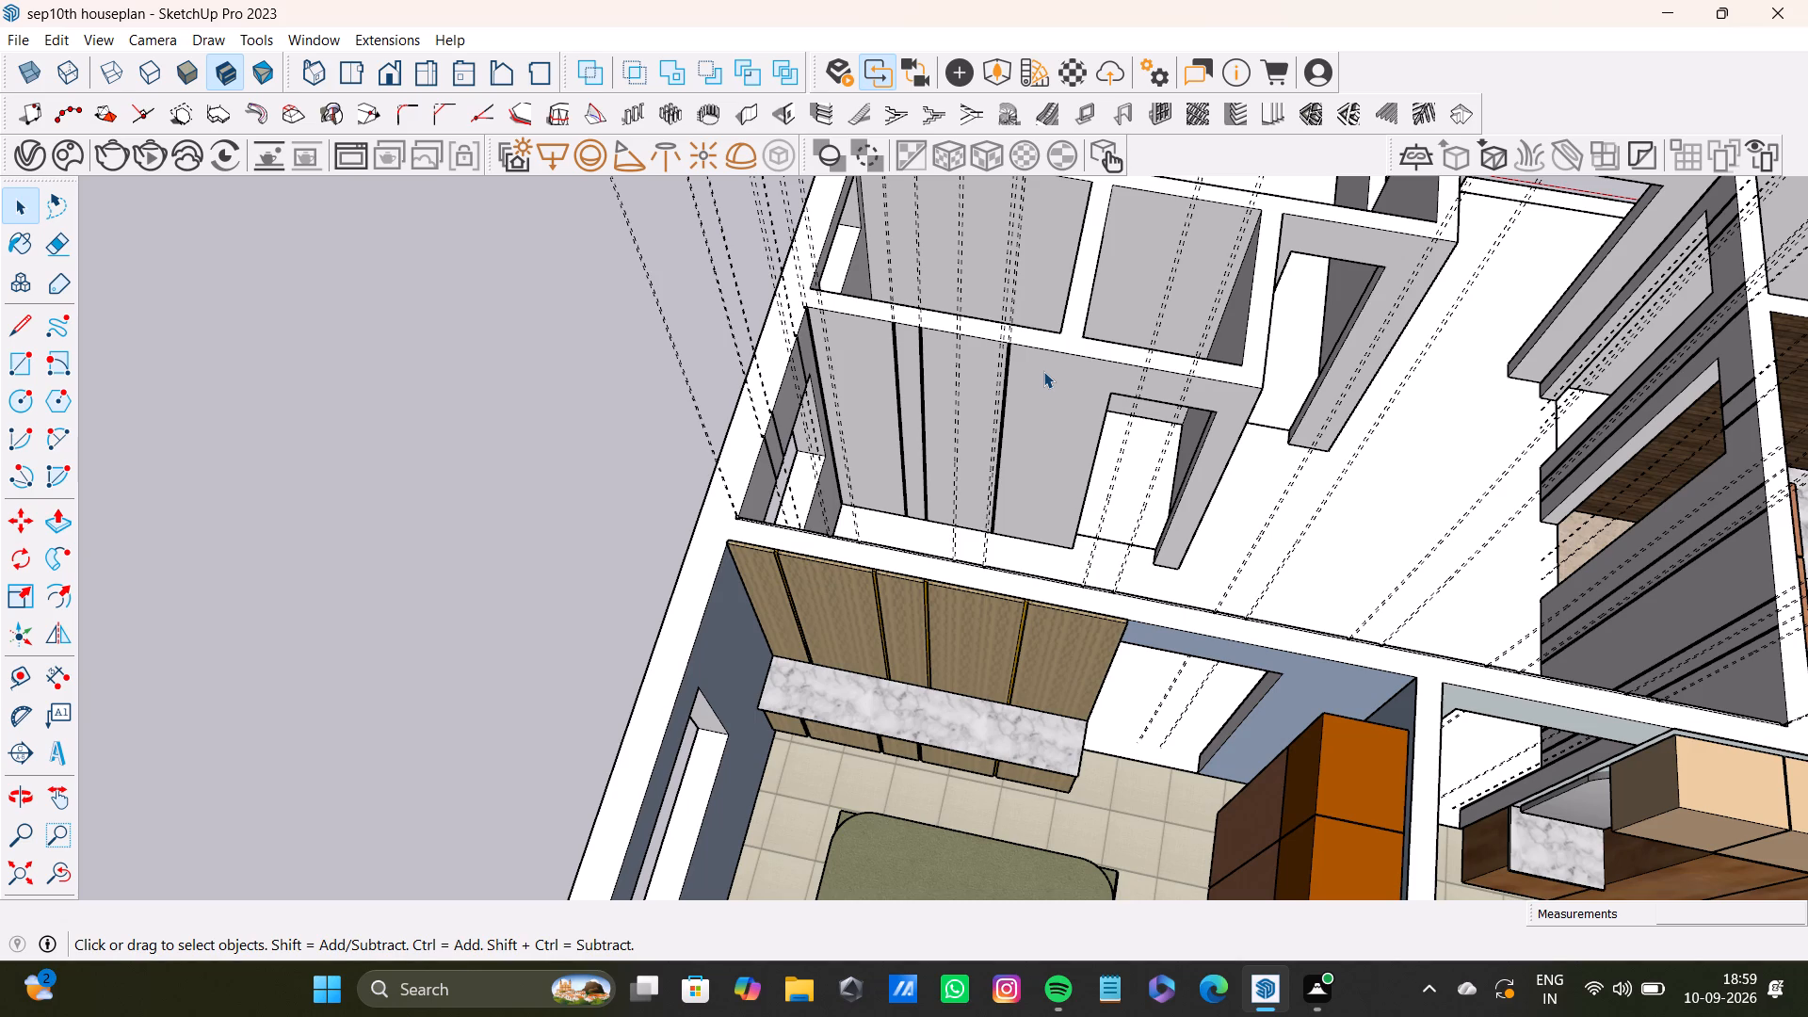
pyautogui.press('space')
pyautogui.keyDown('shift'); pyautogui.scroll(-2, 1447, 630); pyautogui.keyUp('shift')
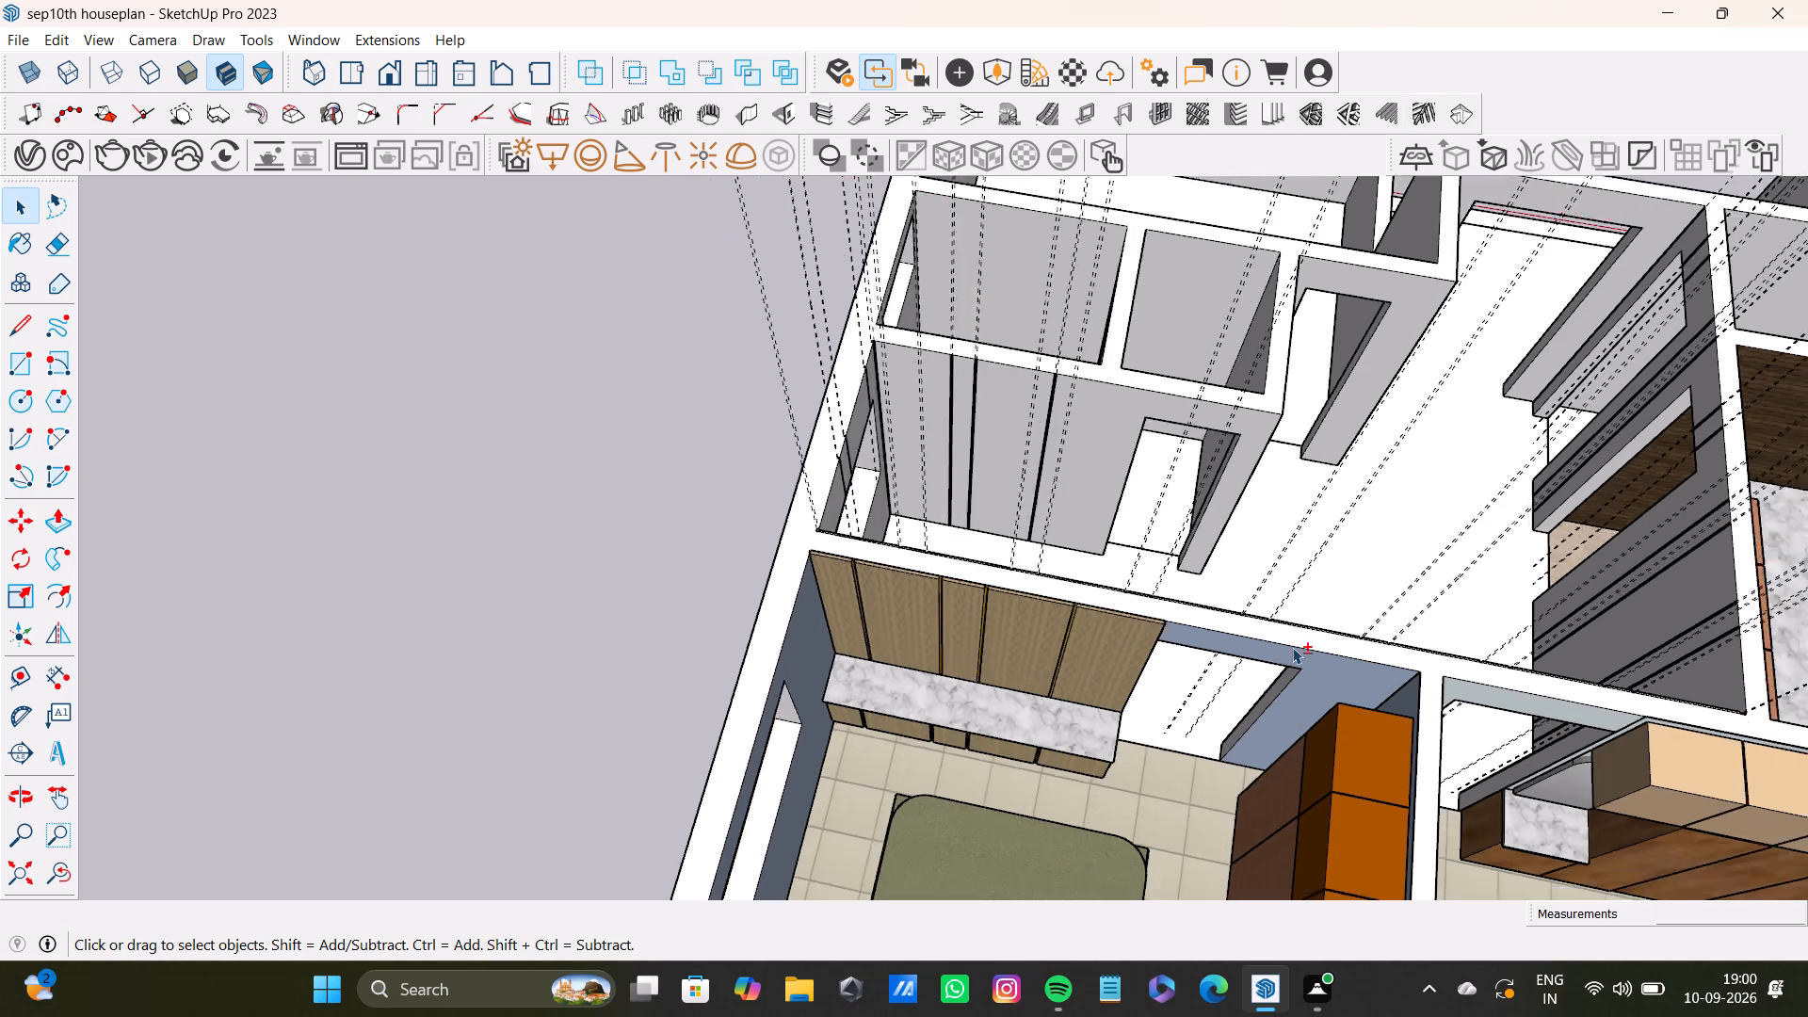
pyautogui.keyDown('shift'); pyautogui.scroll(-7, 1292, 647); pyautogui.keyUp('shift')
pyautogui.keyDown('shift'); pyautogui.moveTo(1189, 660); pyautogui.dragTo(1035, 453, button='middle'); pyautogui.keyUp('shift')
pyautogui.scroll(9, 1046, 475)
pyautogui.moveTo(1084, 646); pyautogui.dragTo(1095, 733, button='middle')
pyautogui.scroll(-1, 1095, 726)
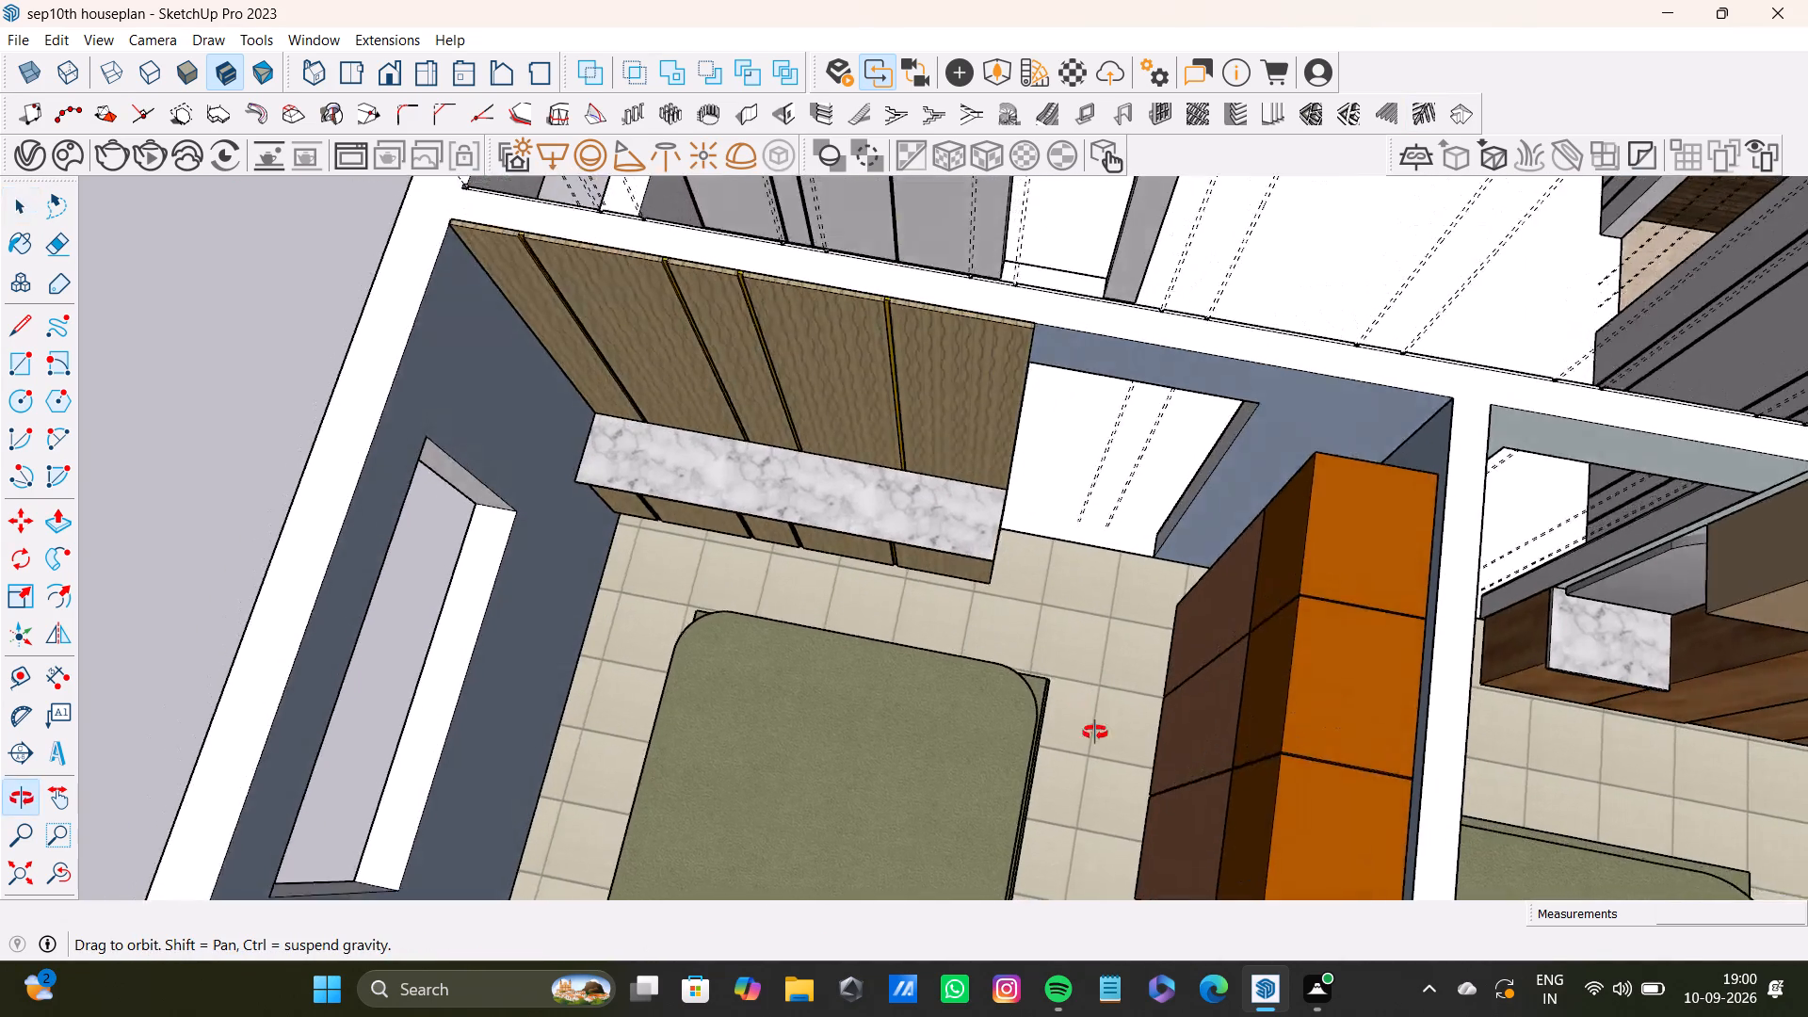
pyautogui.moveTo(1095, 733); pyautogui.dragTo(1100, 763, button='middle')
pyautogui.scroll(1, 1100, 757)
pyautogui.scroll(-5, 1098, 714)
pyautogui.keyDown('shift'); pyautogui.moveTo(1078, 540); pyautogui.dragTo(1051, 723, button='middle'); pyautogui.keyUp('shift')
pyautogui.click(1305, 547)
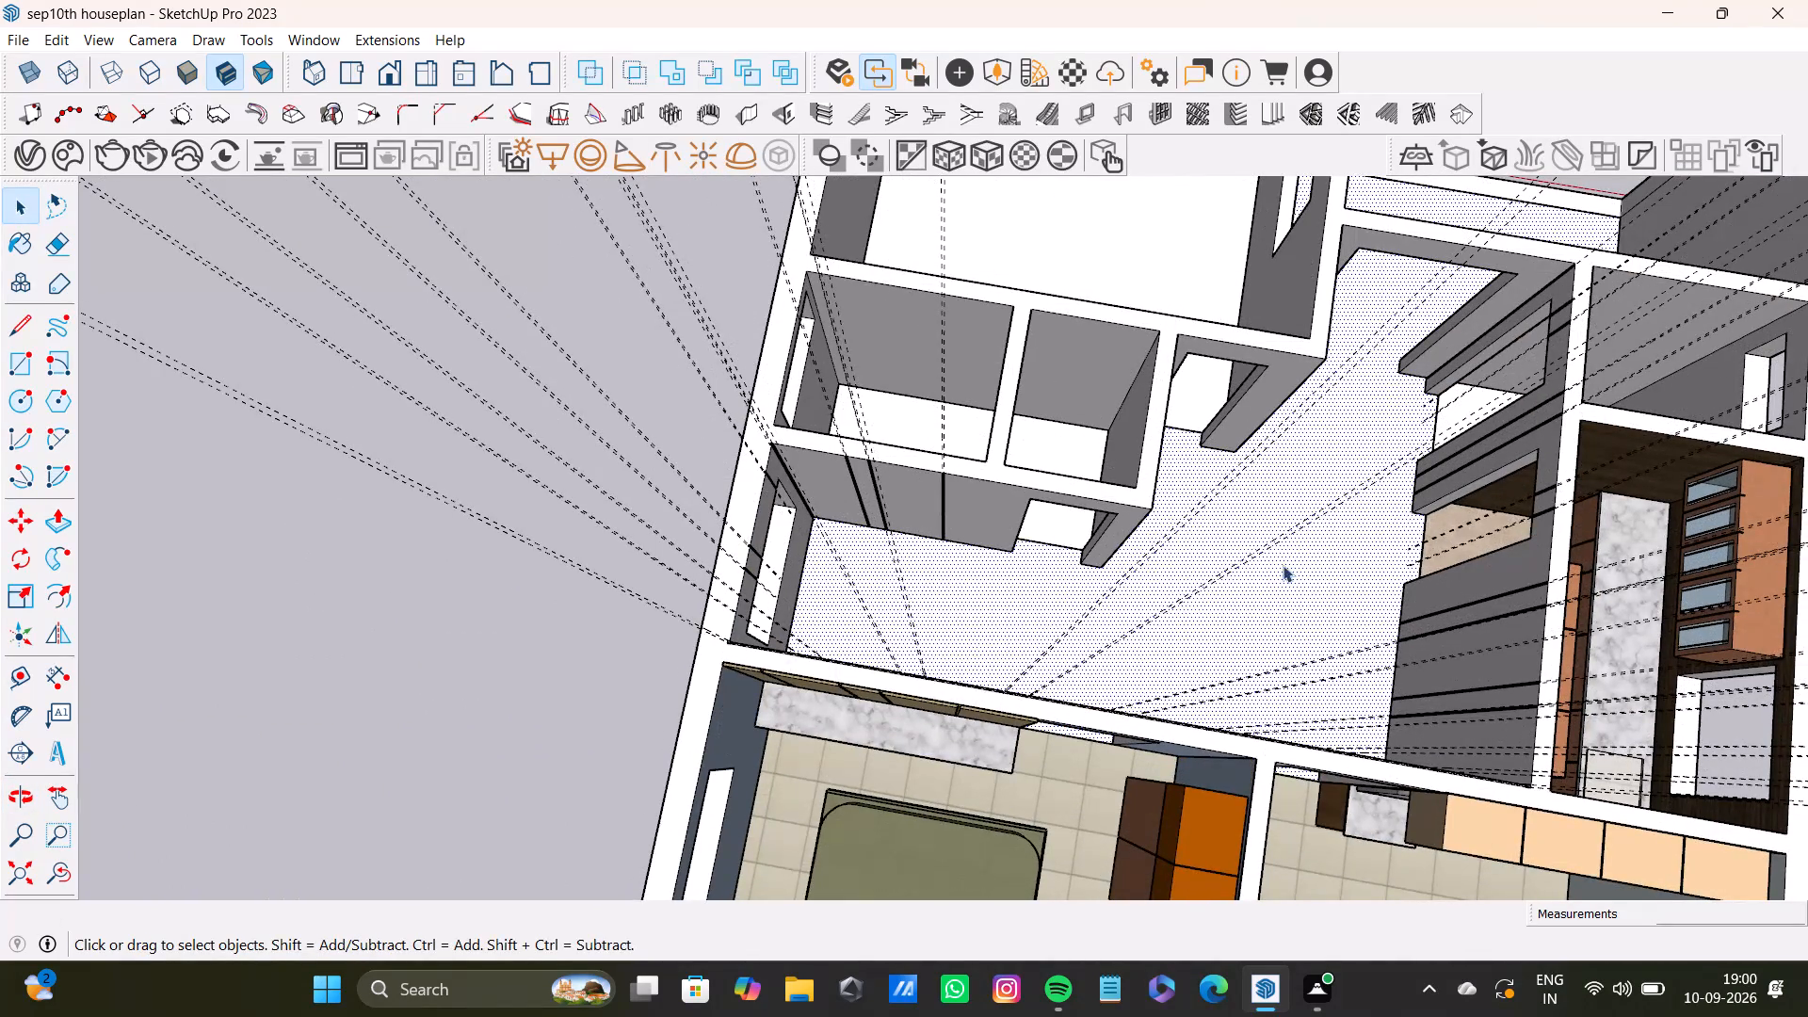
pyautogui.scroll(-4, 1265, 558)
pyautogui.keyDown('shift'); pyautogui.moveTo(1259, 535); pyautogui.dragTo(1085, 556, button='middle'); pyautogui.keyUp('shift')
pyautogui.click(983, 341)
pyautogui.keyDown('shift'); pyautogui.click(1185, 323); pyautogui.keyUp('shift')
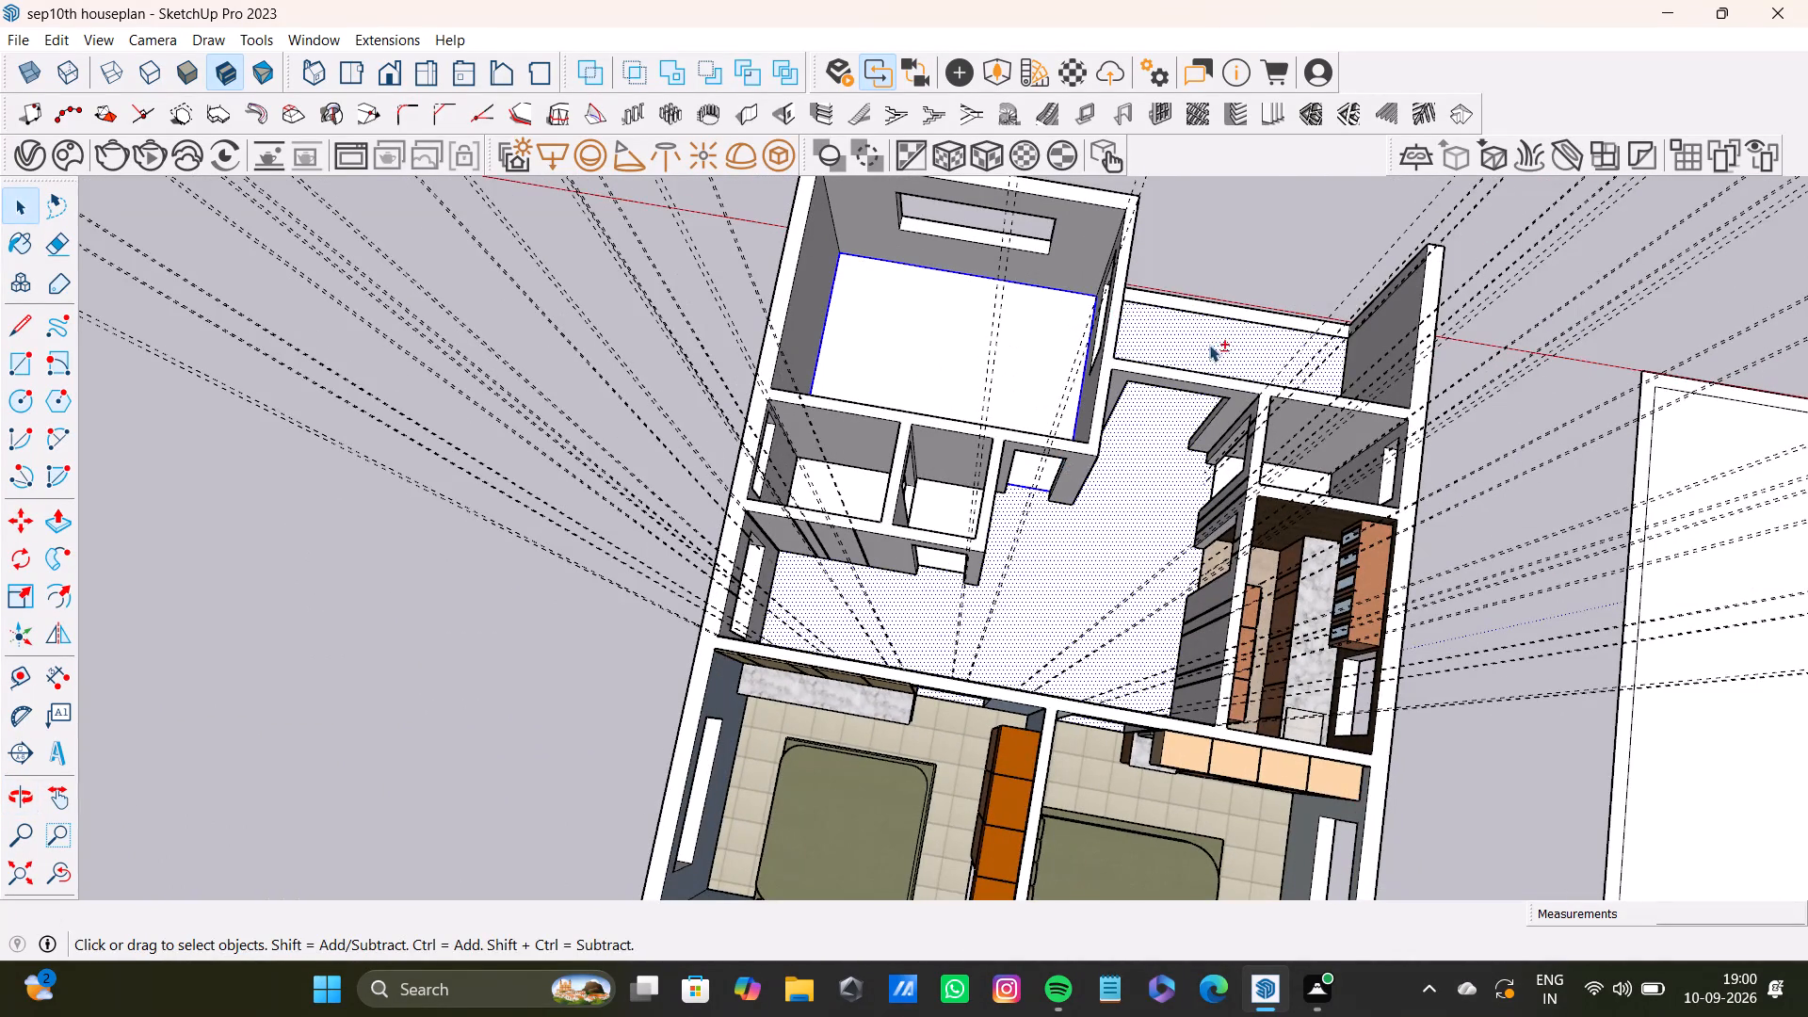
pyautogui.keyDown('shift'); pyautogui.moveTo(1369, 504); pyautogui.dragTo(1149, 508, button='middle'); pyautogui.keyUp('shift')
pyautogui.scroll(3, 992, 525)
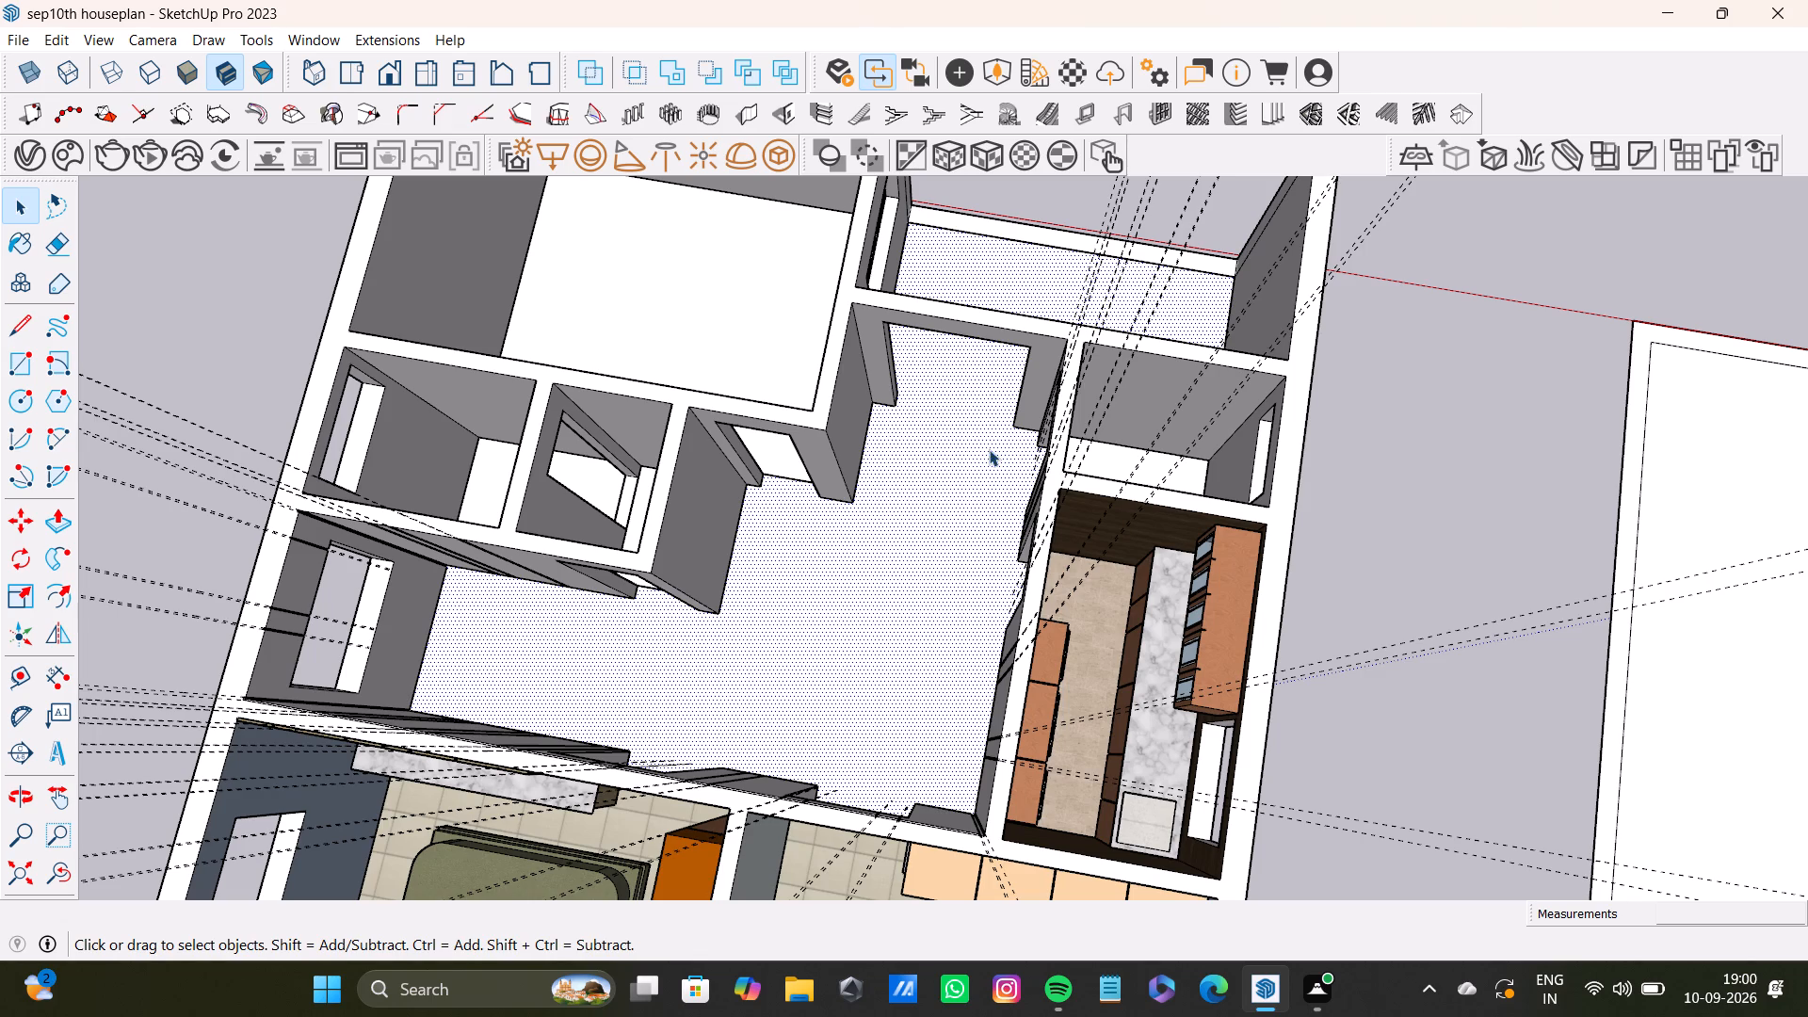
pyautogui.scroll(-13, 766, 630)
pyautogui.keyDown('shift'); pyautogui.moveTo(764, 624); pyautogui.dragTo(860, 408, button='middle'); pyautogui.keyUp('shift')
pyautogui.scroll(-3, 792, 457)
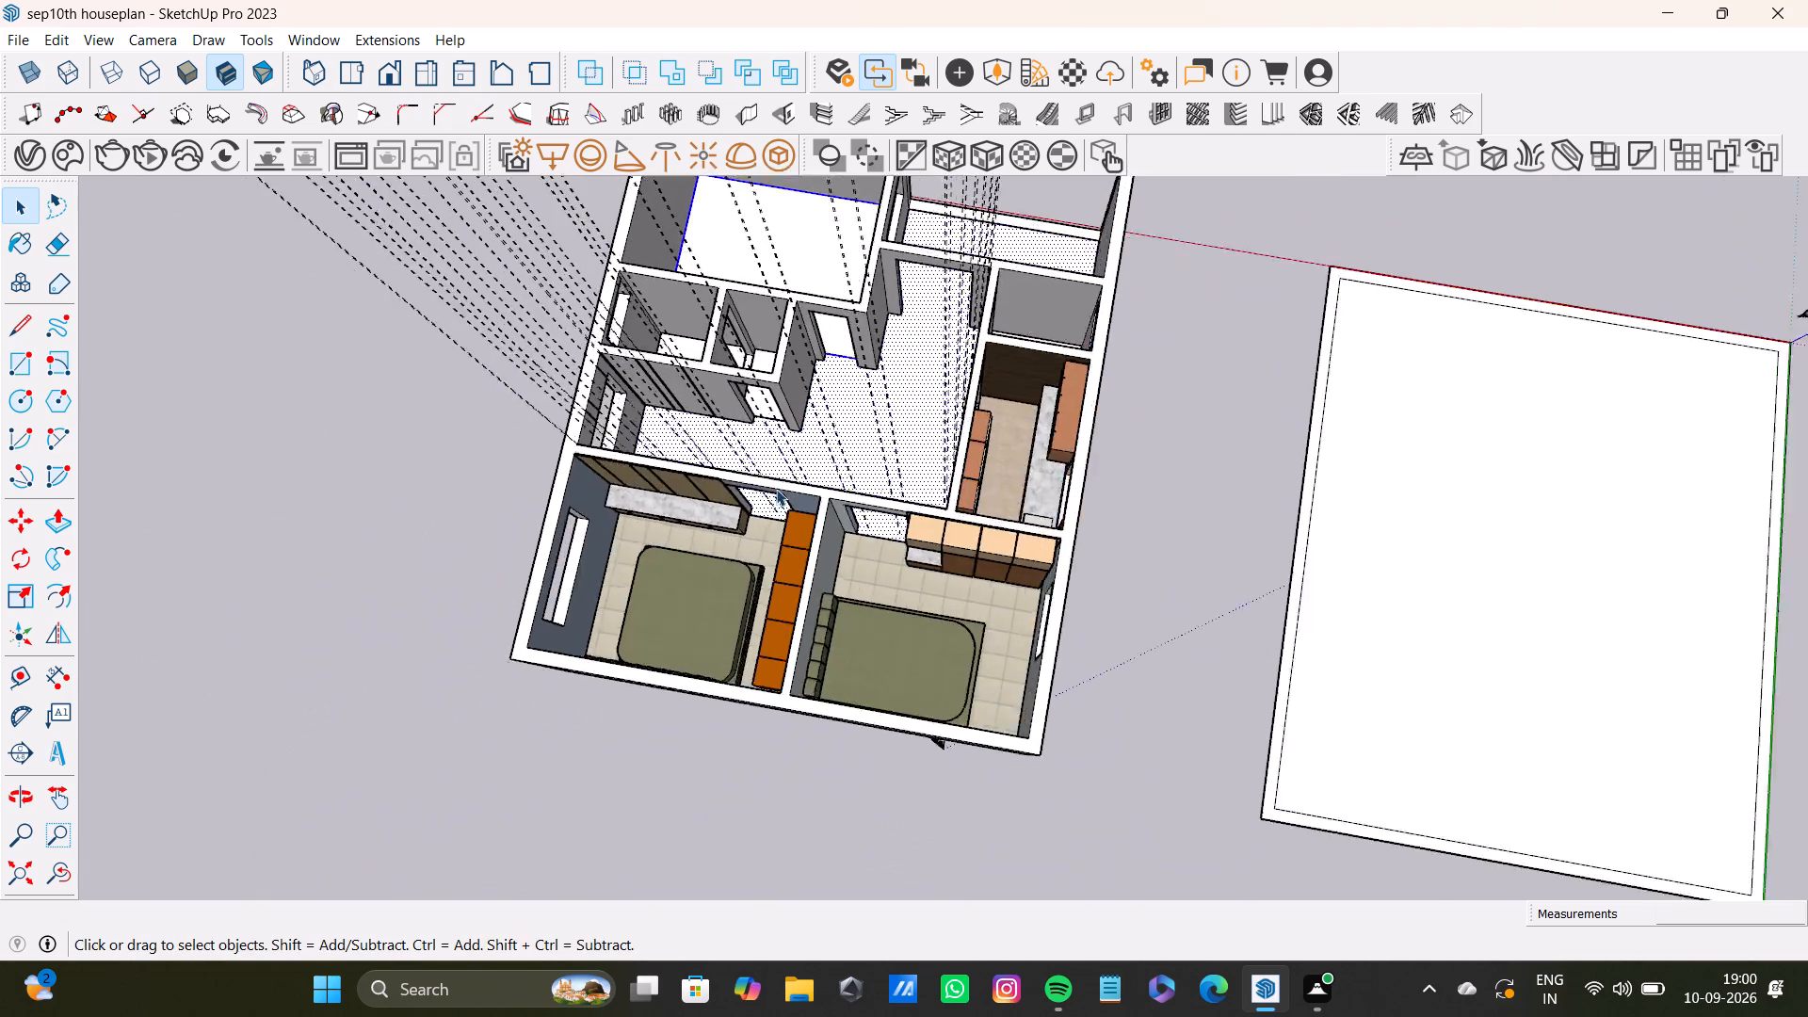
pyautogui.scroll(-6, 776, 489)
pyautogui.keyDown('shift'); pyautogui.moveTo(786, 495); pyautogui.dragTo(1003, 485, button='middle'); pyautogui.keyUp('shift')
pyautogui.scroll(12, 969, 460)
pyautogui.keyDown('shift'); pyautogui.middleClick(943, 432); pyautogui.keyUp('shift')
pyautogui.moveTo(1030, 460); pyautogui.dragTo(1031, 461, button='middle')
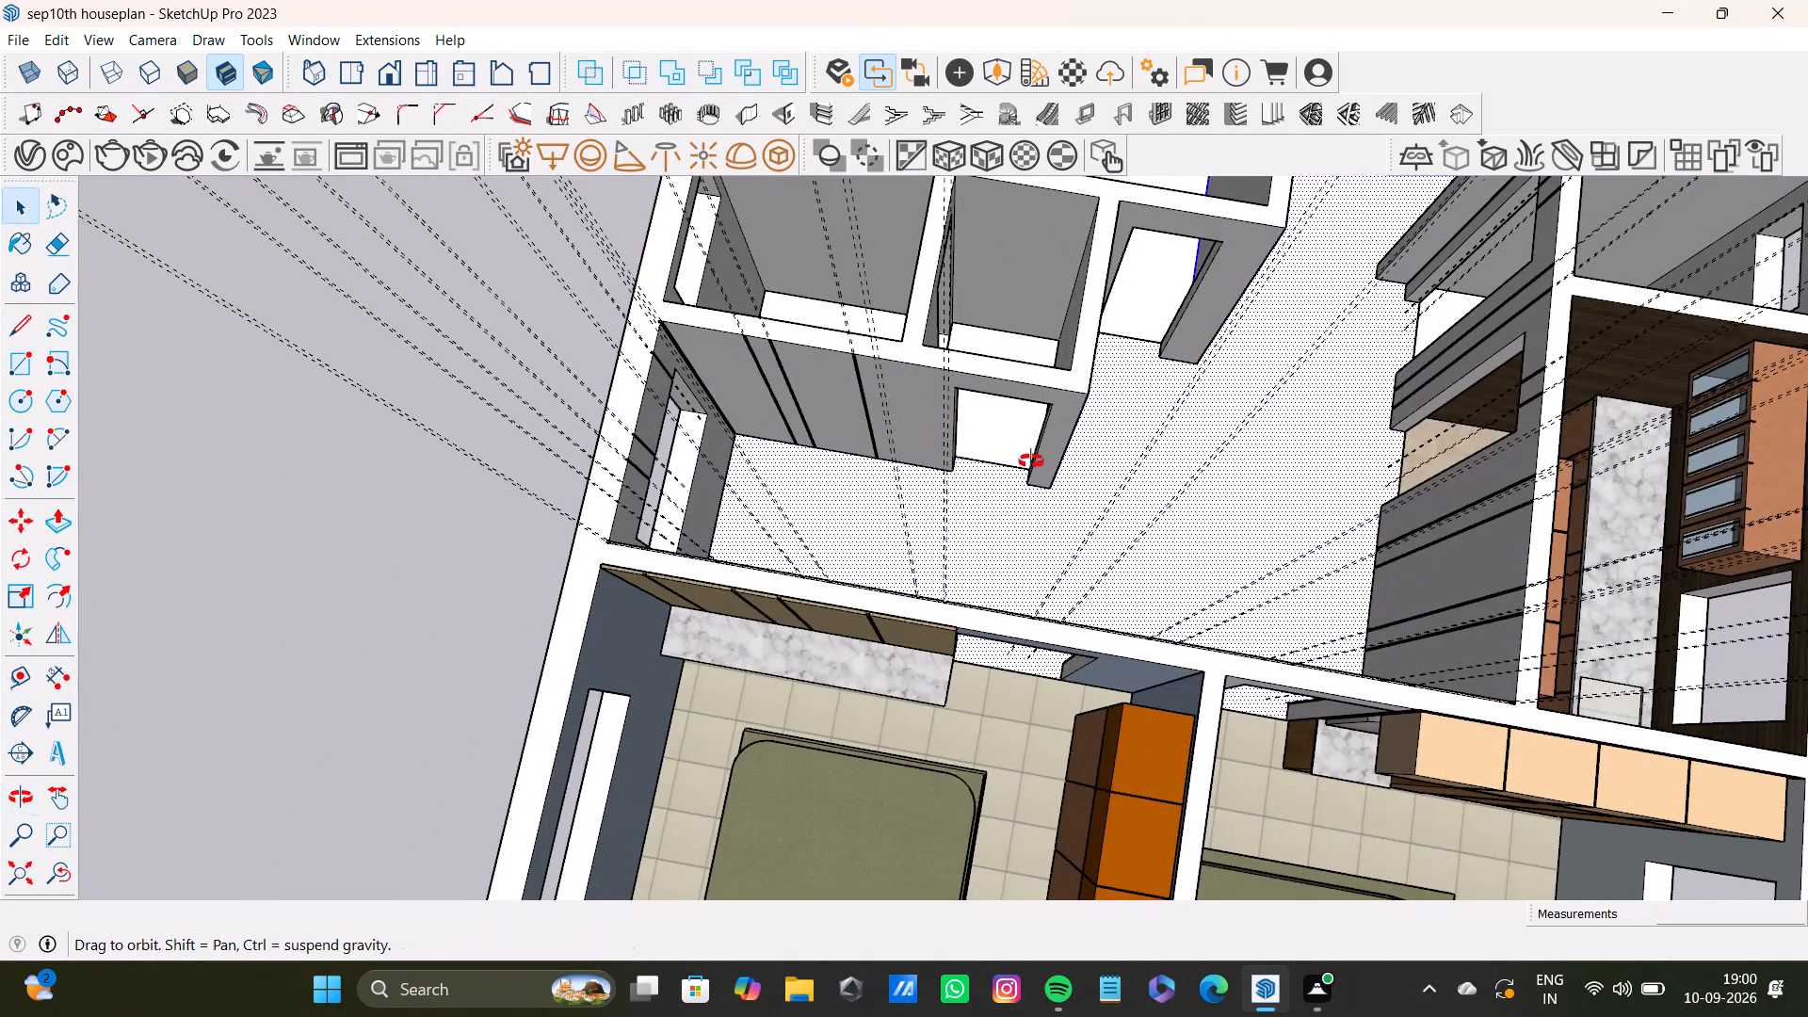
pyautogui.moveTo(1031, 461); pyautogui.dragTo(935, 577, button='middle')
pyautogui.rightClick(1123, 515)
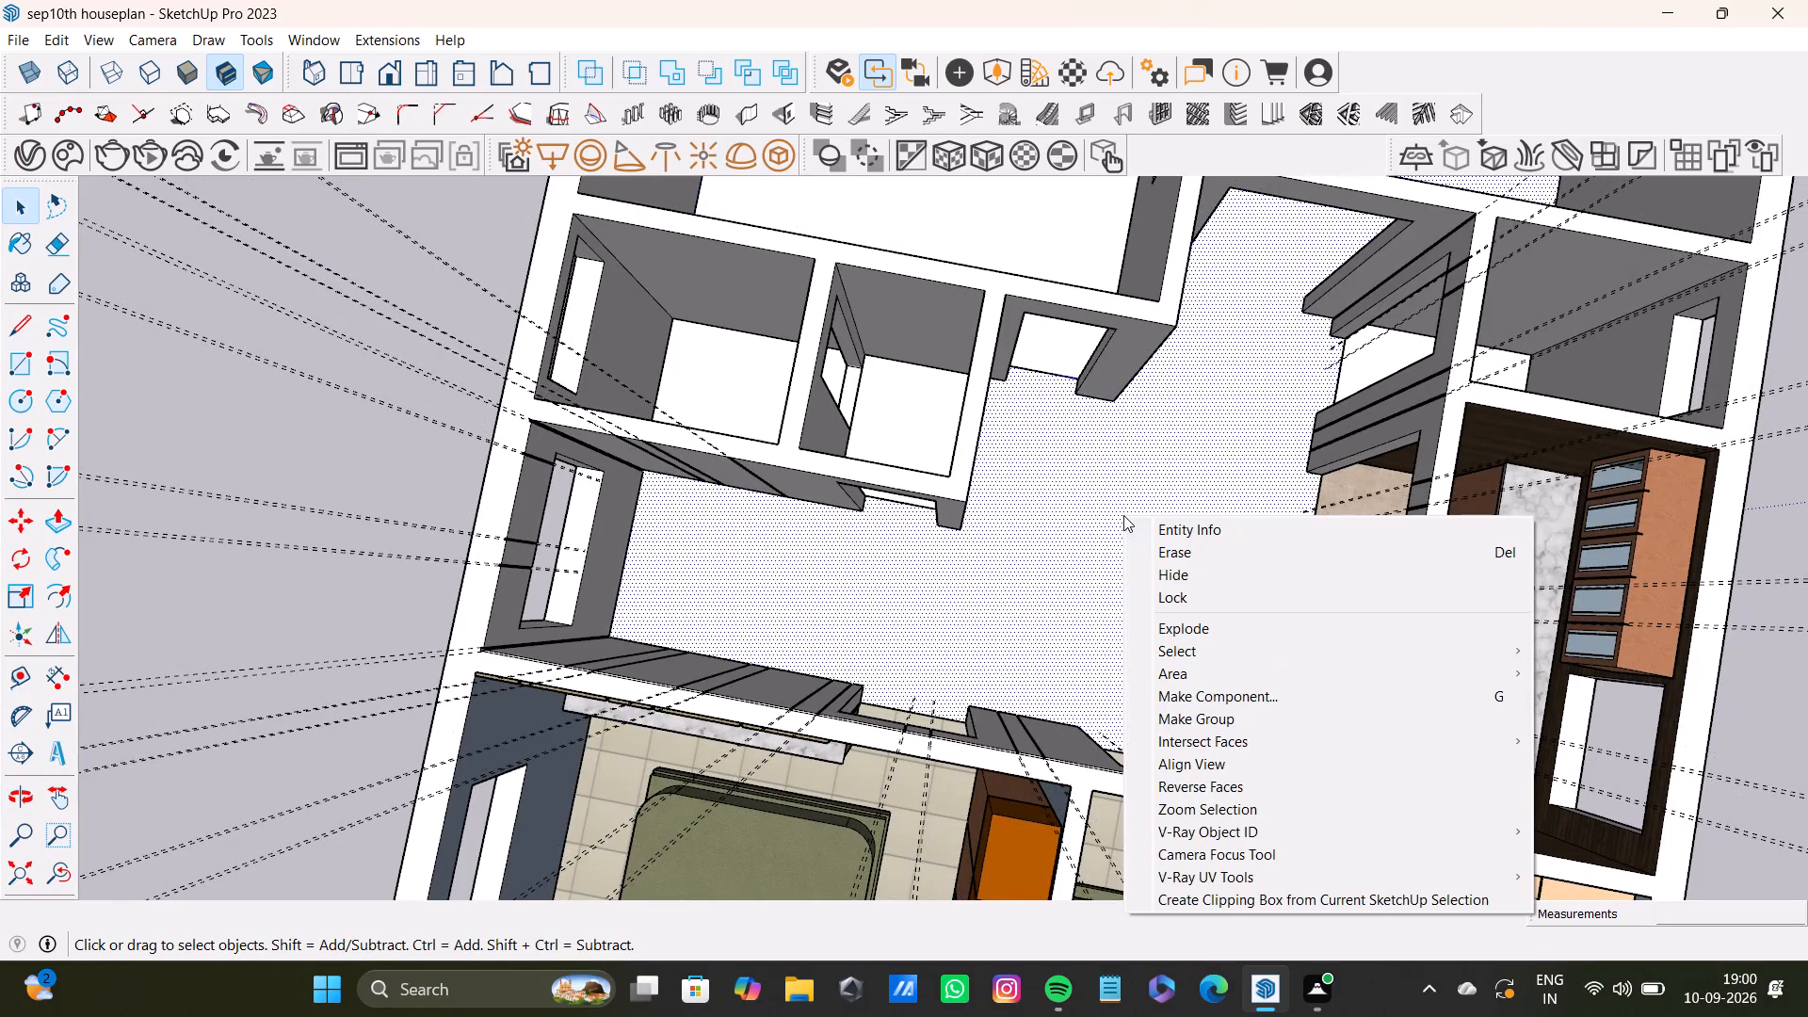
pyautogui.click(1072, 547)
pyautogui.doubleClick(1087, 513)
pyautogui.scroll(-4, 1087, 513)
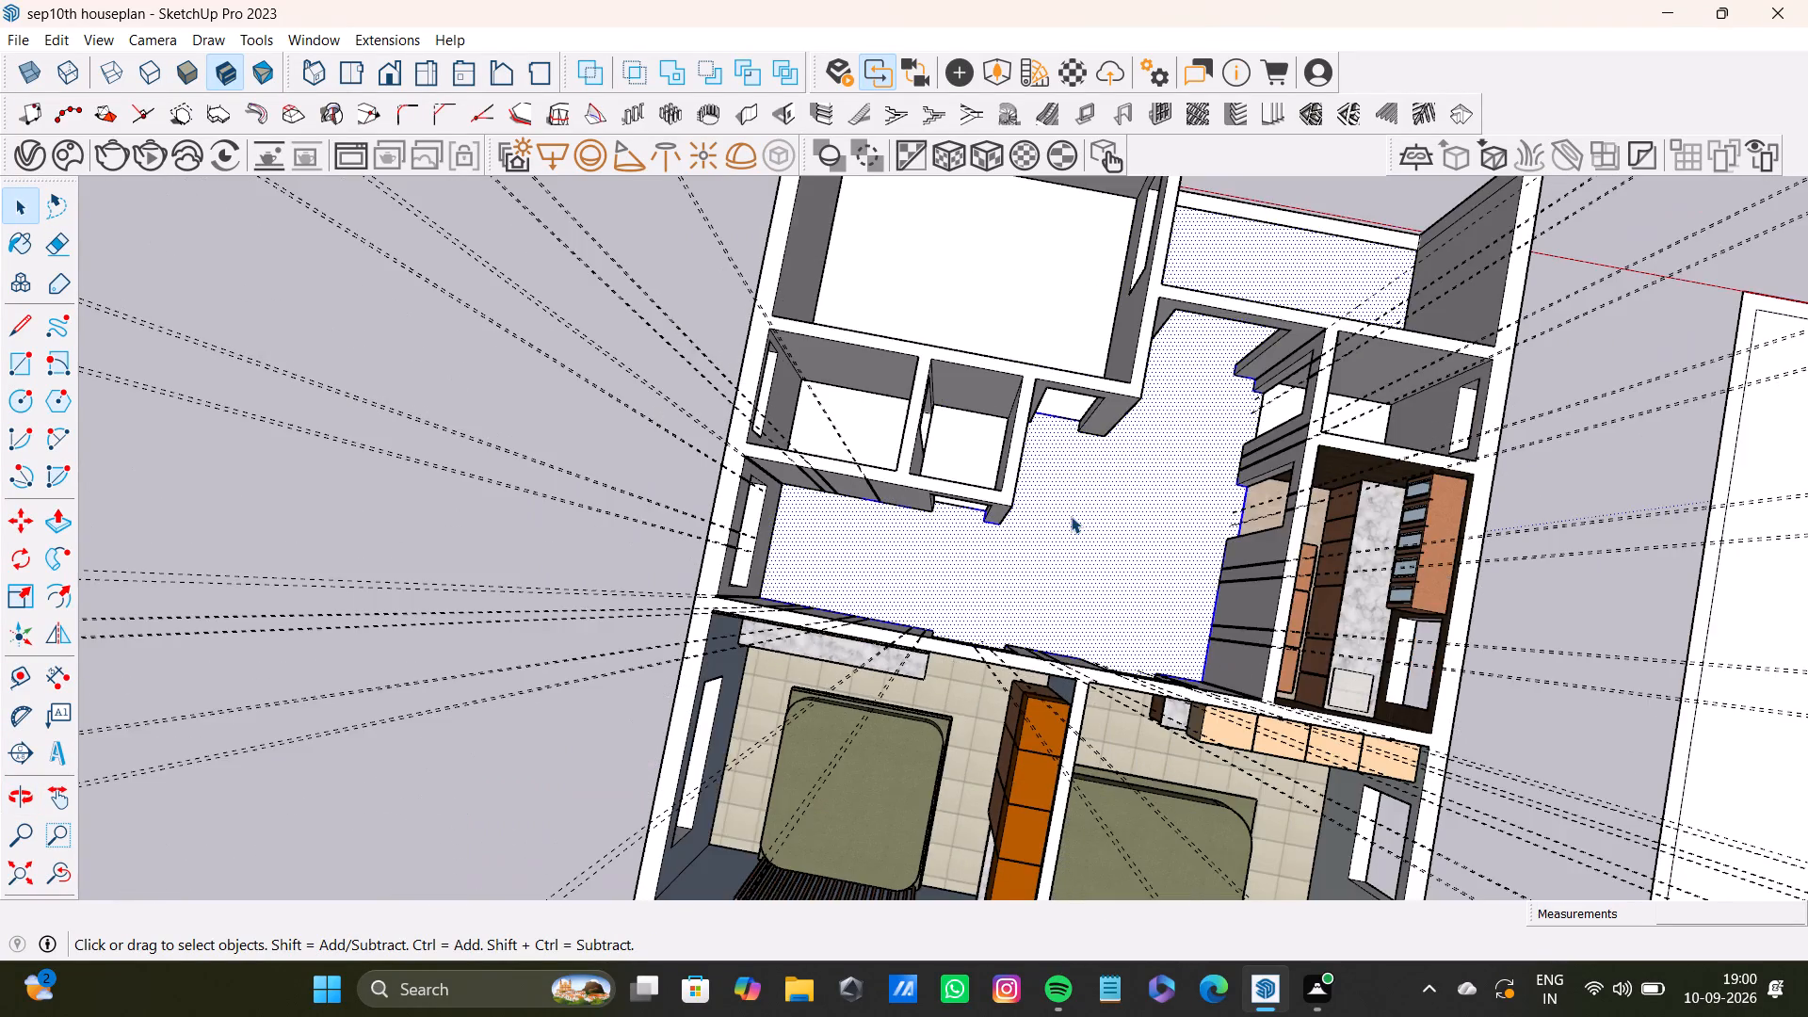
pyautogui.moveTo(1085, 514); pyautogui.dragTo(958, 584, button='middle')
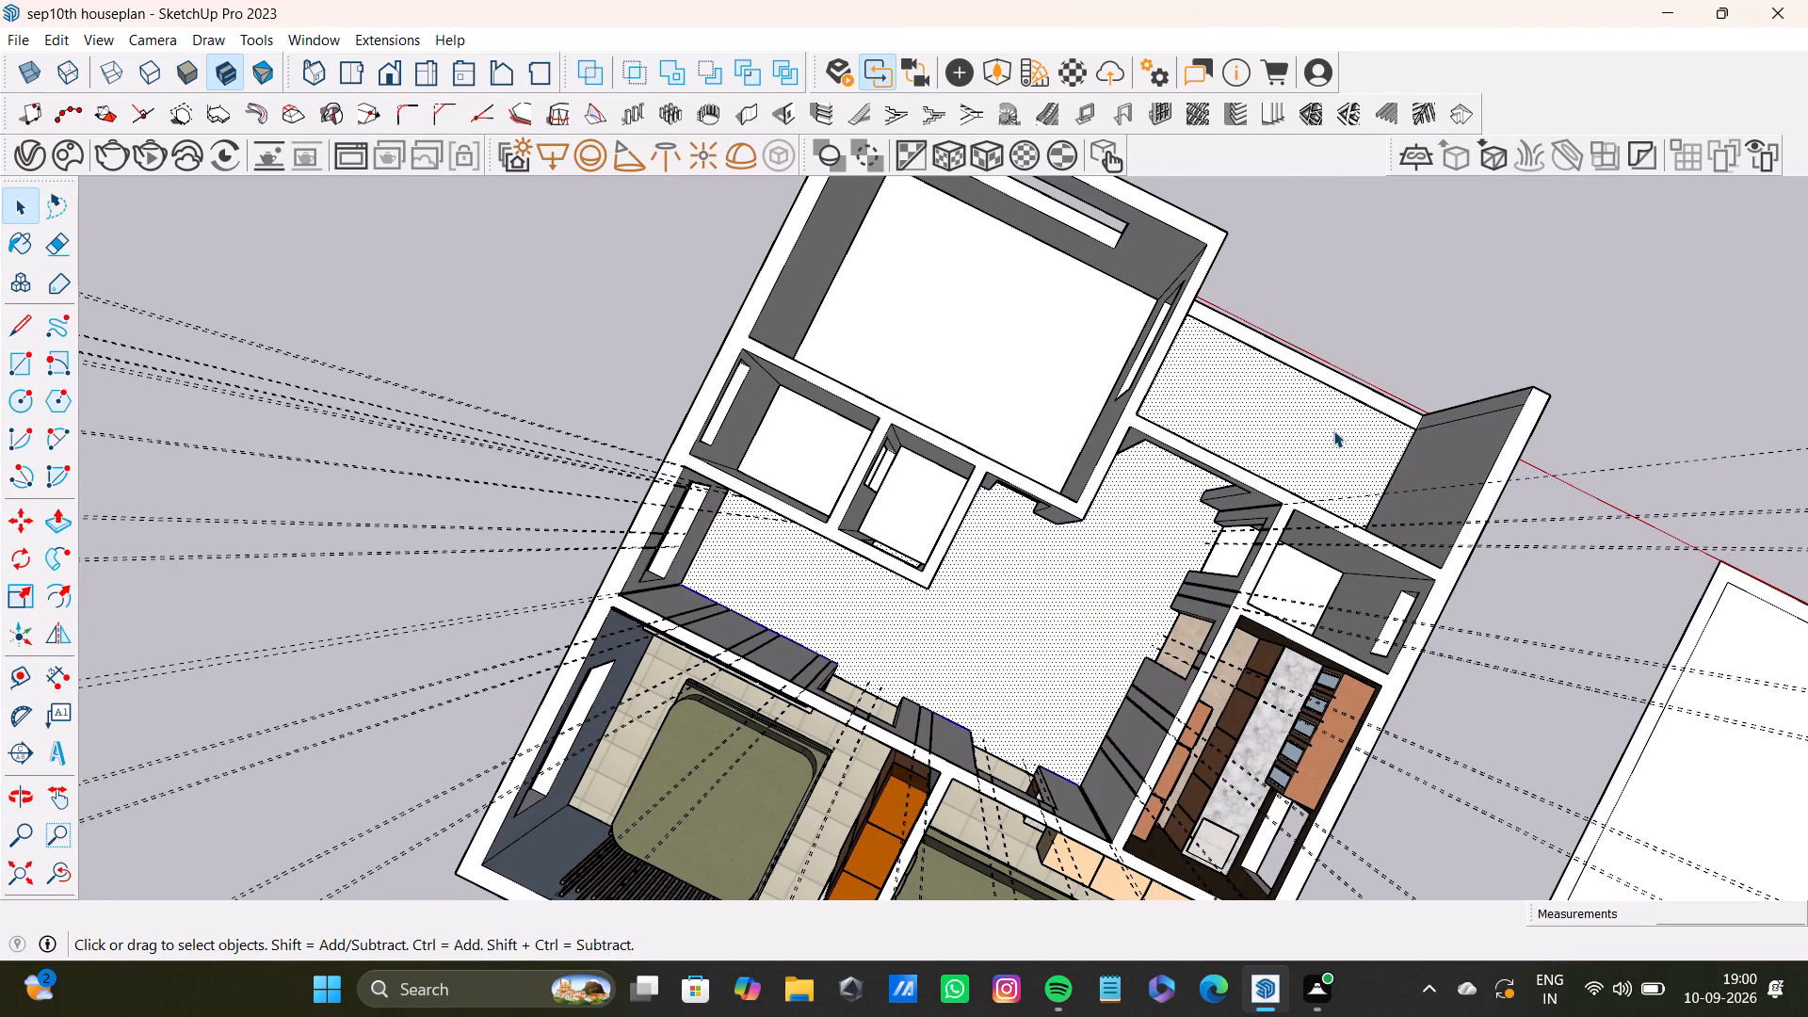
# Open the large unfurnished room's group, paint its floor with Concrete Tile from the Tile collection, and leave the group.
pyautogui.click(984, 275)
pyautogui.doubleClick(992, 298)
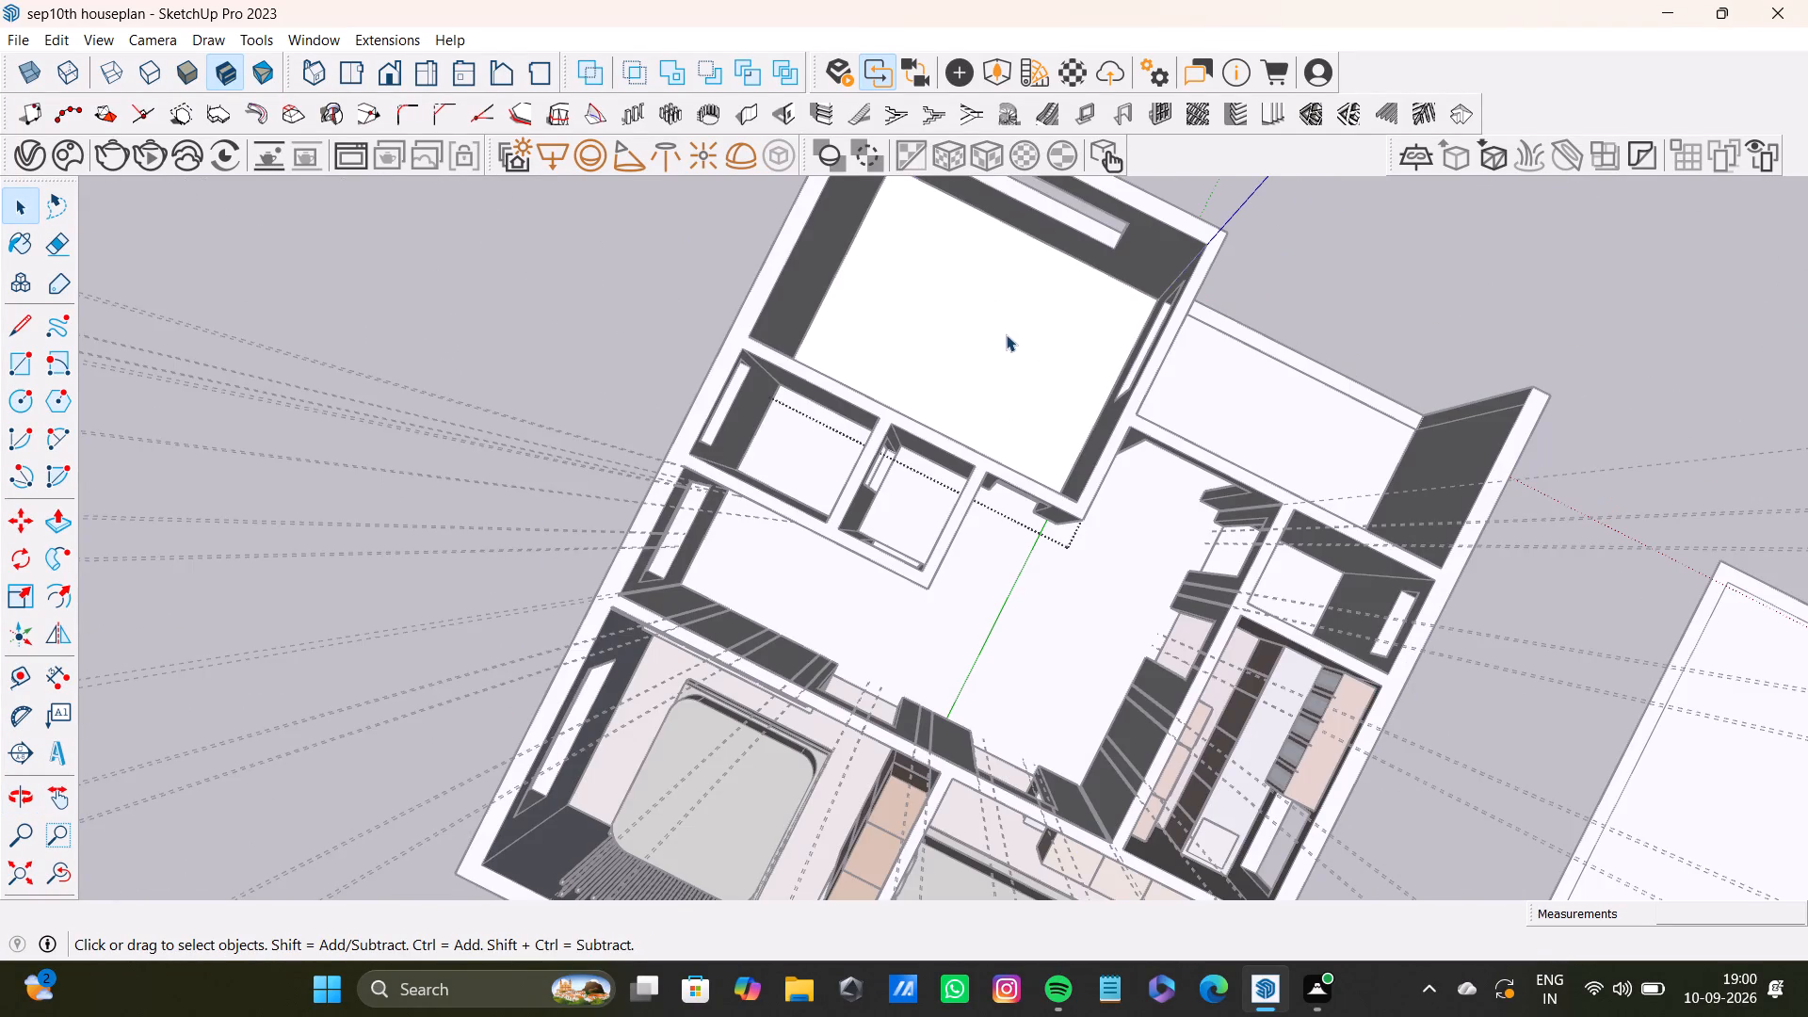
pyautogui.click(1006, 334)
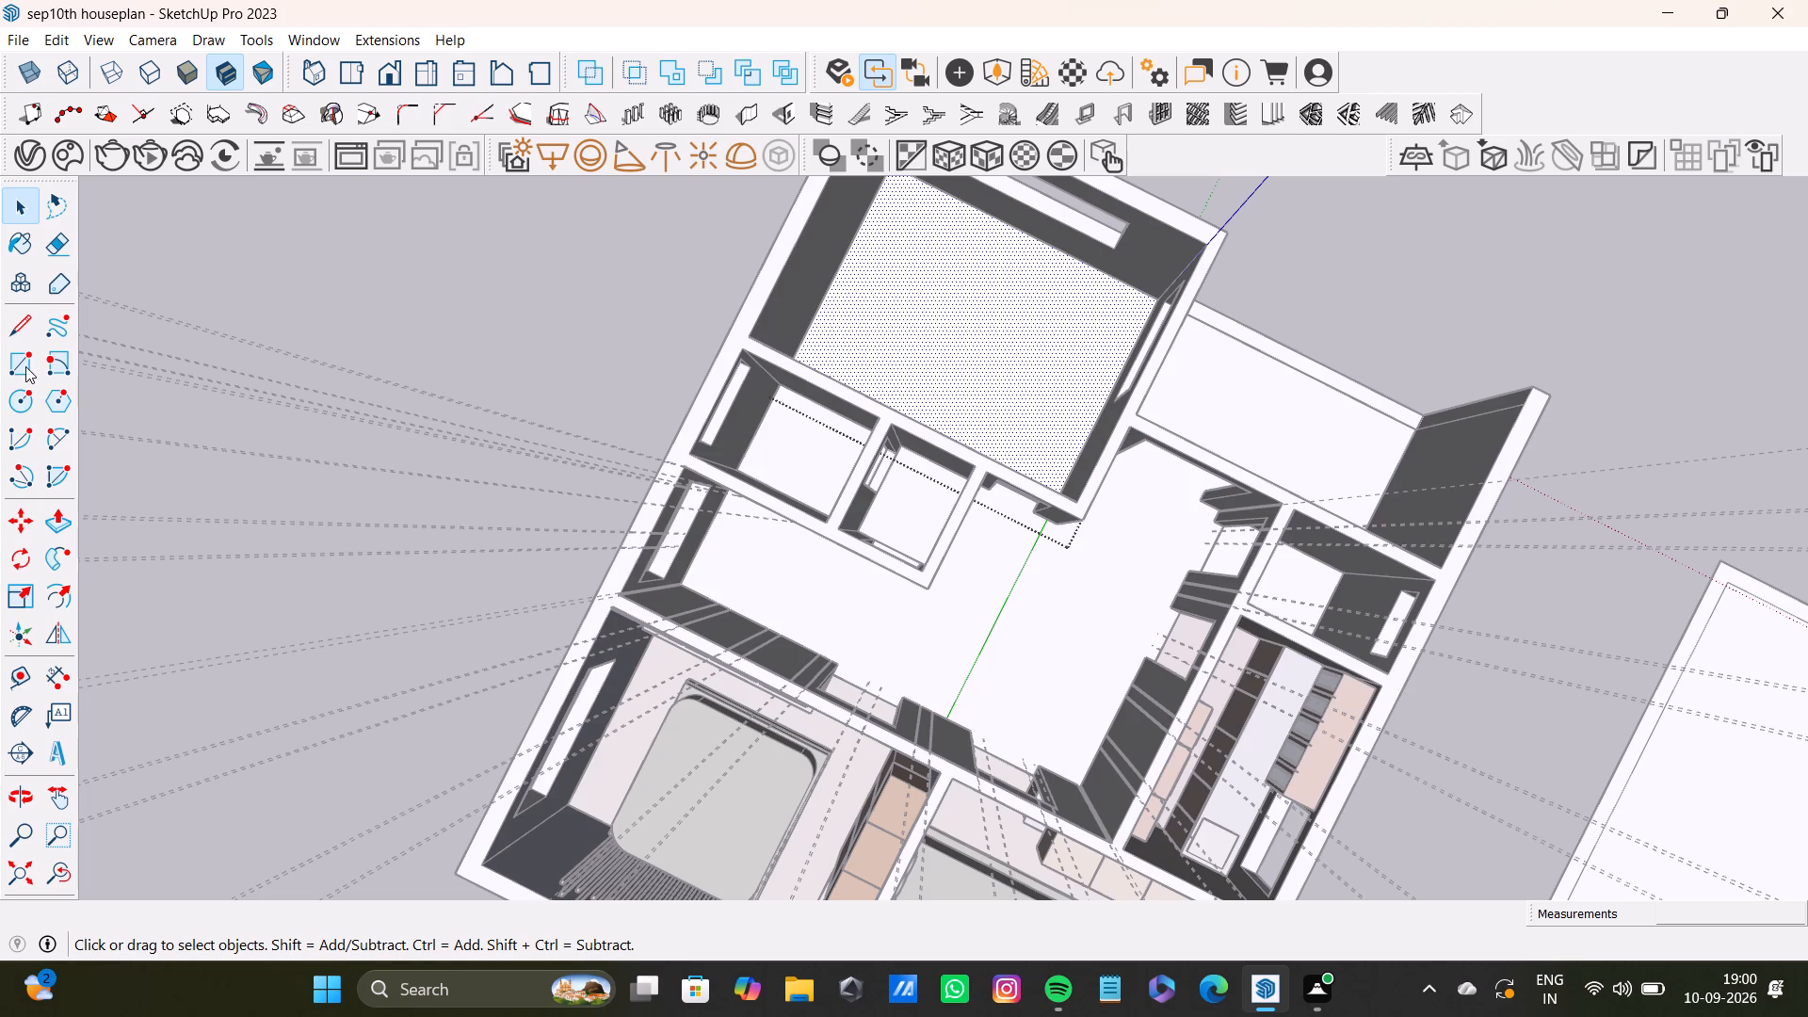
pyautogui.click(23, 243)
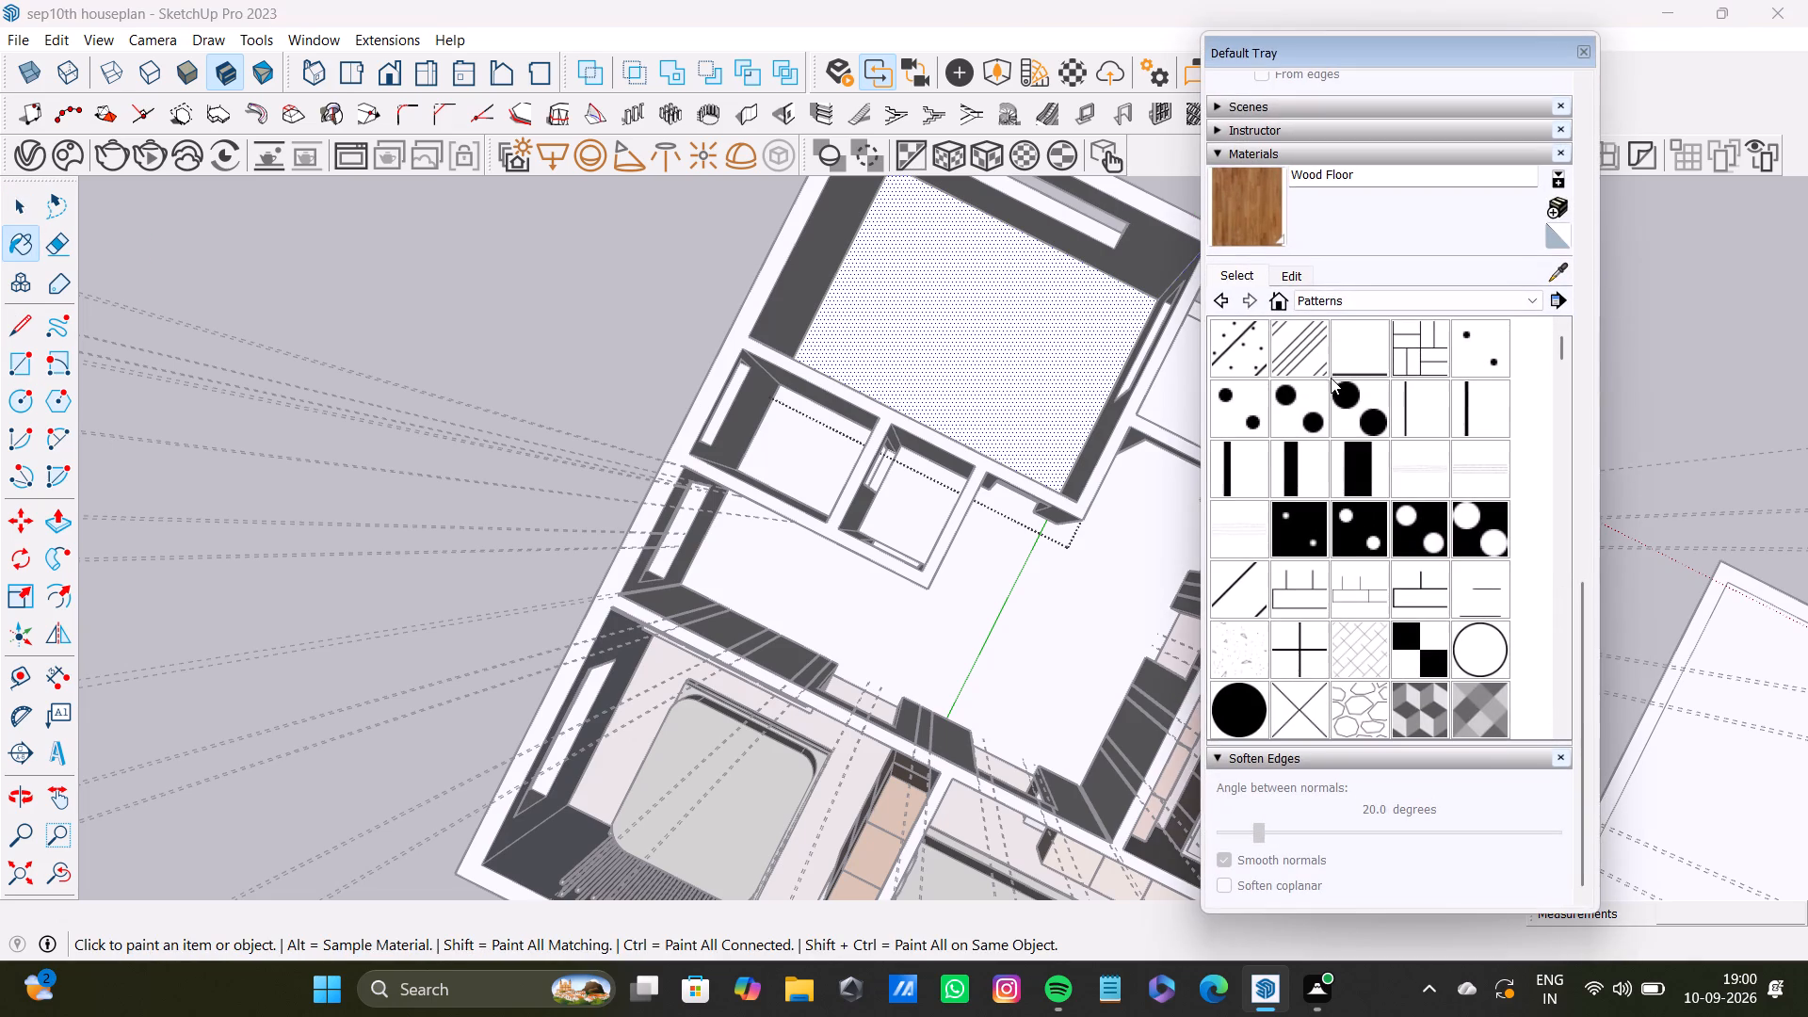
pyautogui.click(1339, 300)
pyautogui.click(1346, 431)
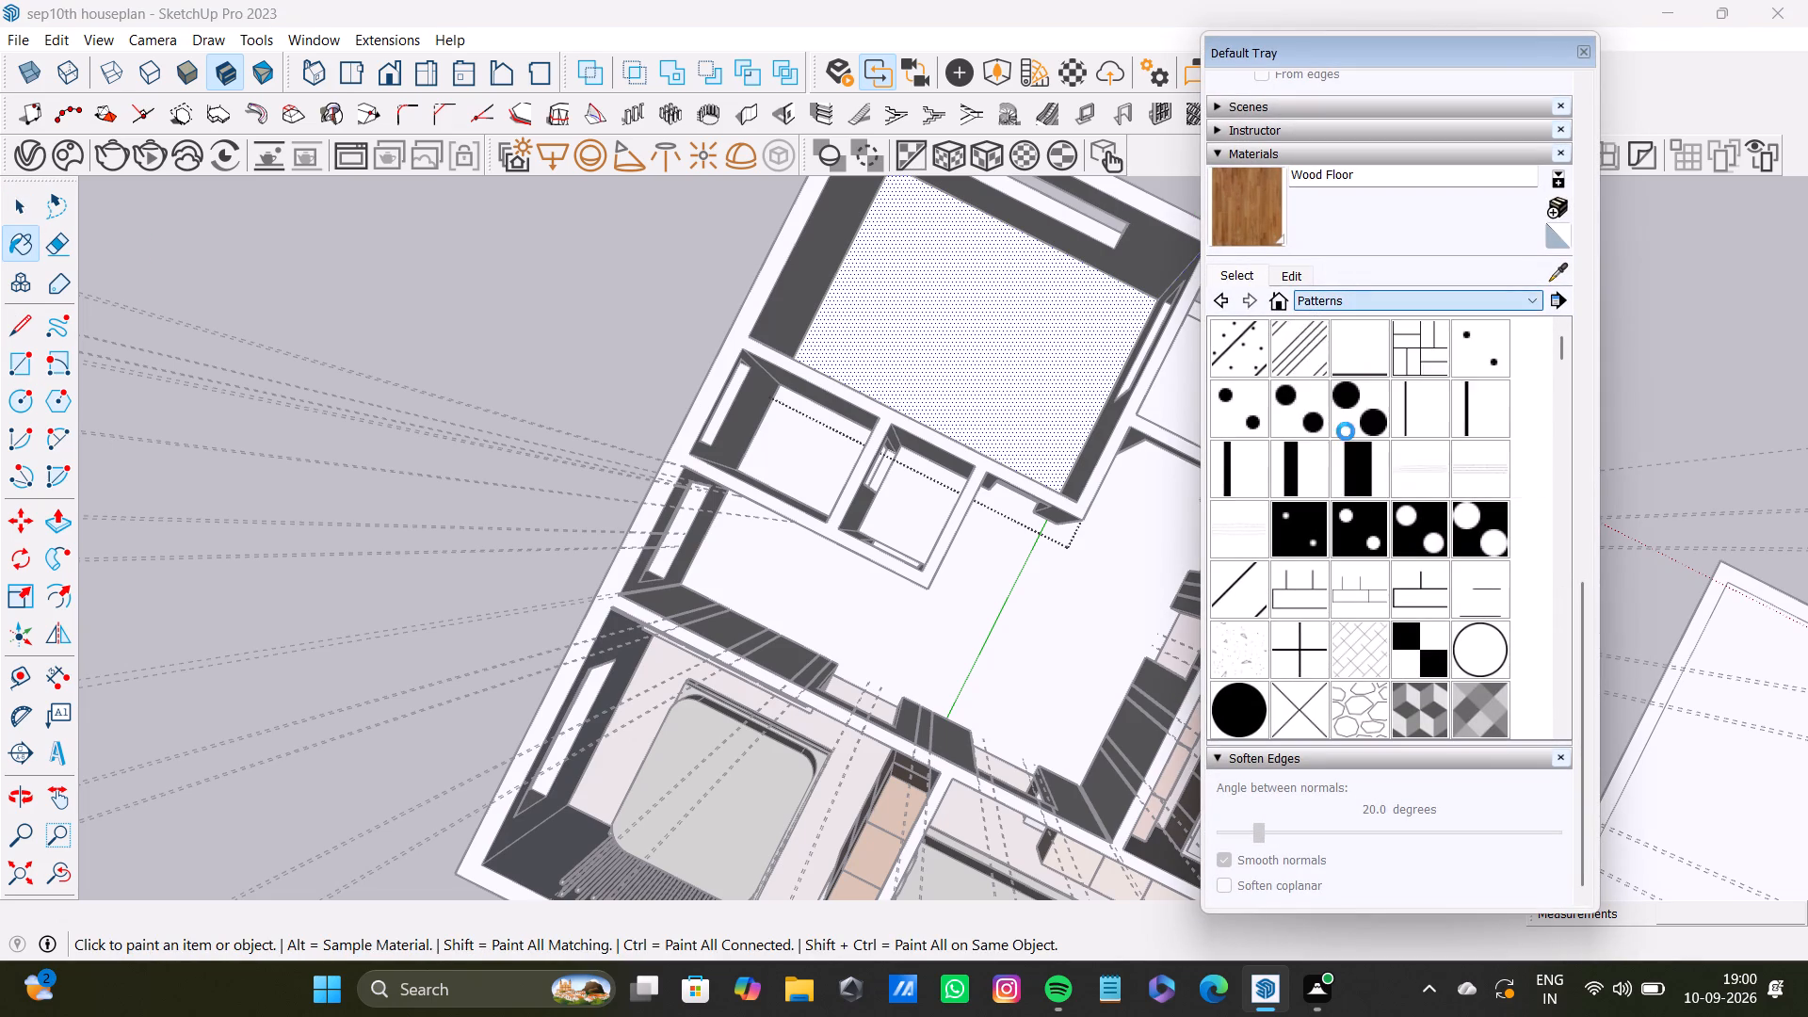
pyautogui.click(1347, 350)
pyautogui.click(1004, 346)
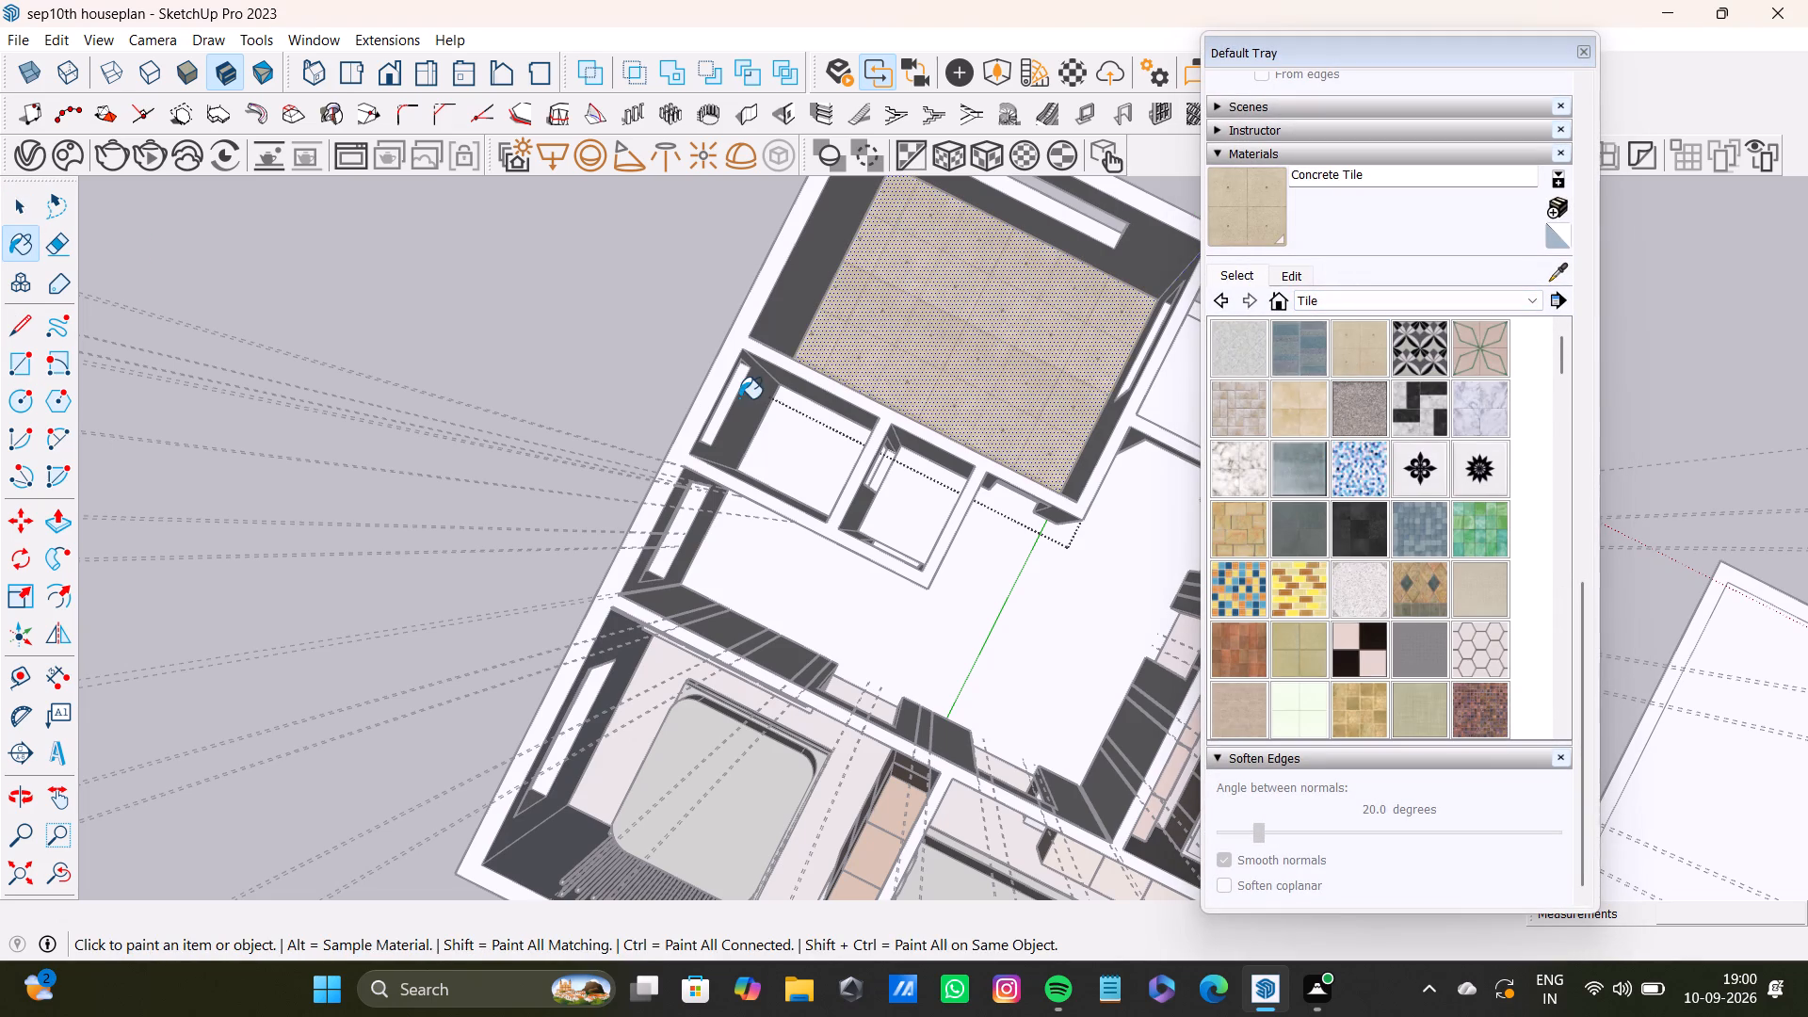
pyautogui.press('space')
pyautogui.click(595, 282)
# Examine the large room's tiled floor and the adjoining hall and rooms from several angles.
pyautogui.scroll(3, 846, 270)
pyautogui.moveTo(1022, 271); pyautogui.dragTo(537, 242, button='middle')
pyautogui.scroll(-4, 908, 331)
pyautogui.keyDown('shift'); pyautogui.moveTo(932, 368); pyautogui.dragTo(581, 313, button='middle'); pyautogui.keyUp('shift')
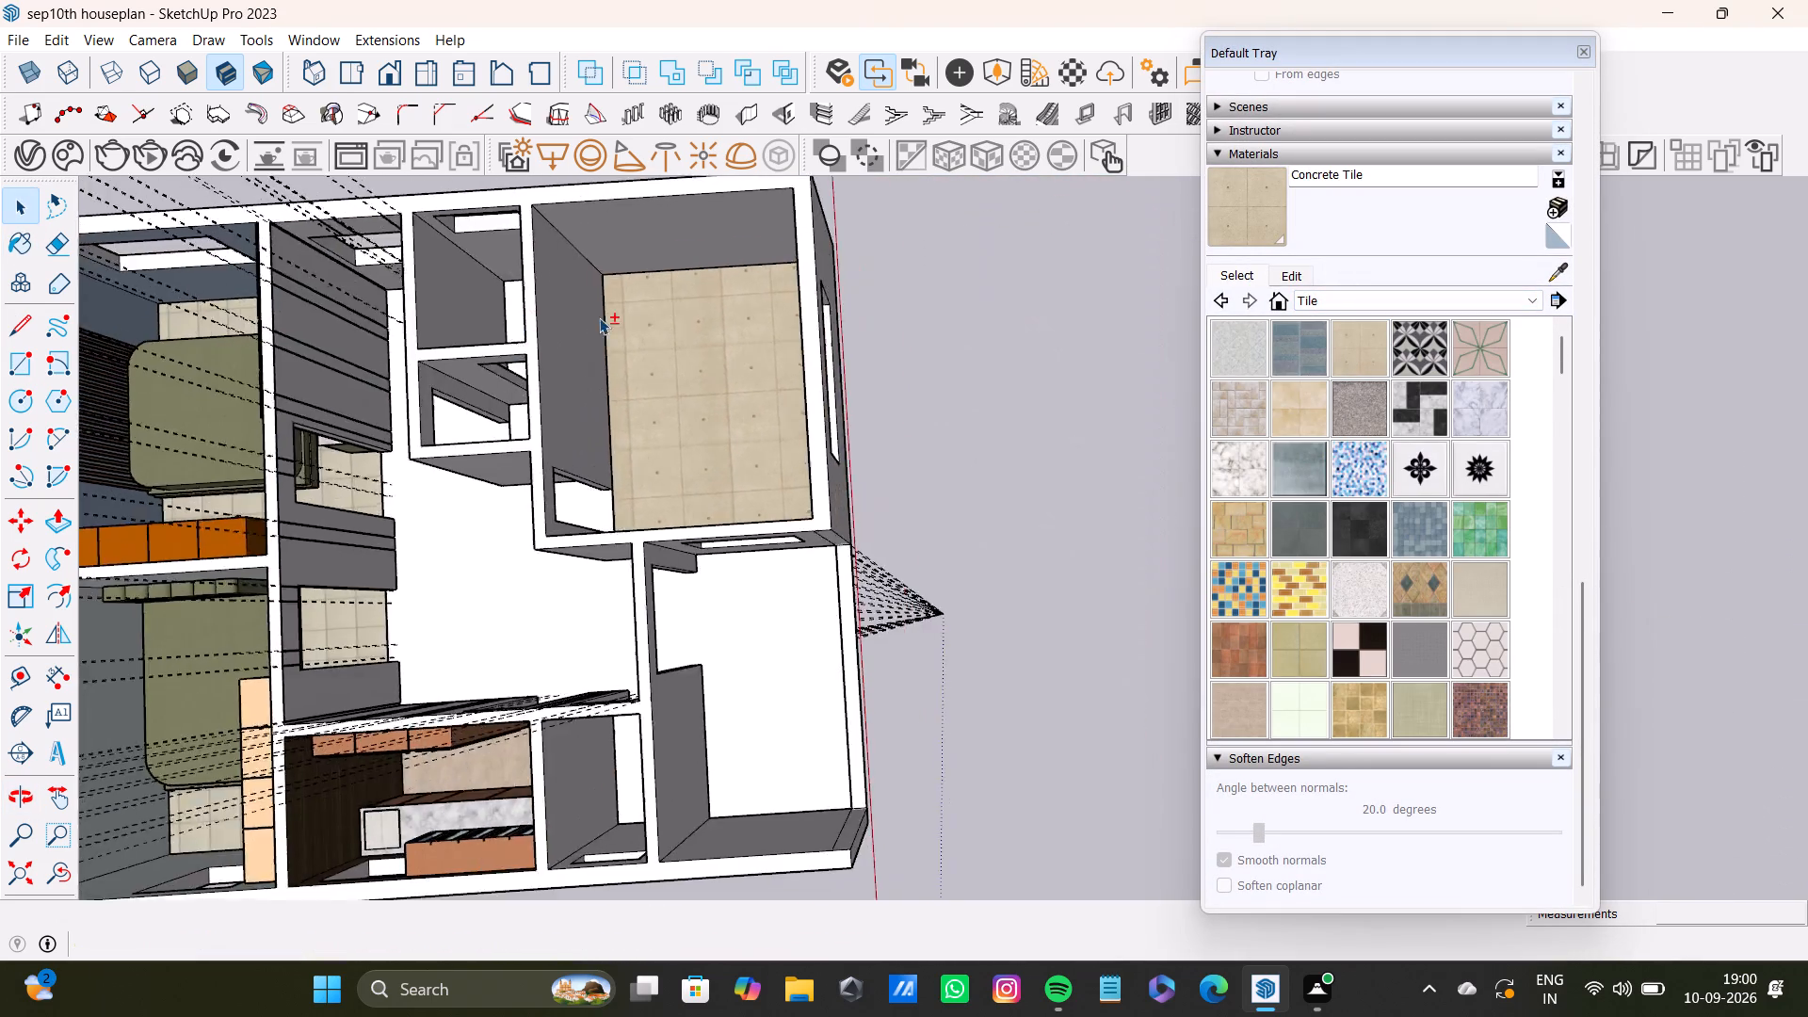
pyautogui.scroll(4, 834, 370)
pyautogui.moveTo(718, 331); pyautogui.dragTo(655, 194, button='middle')
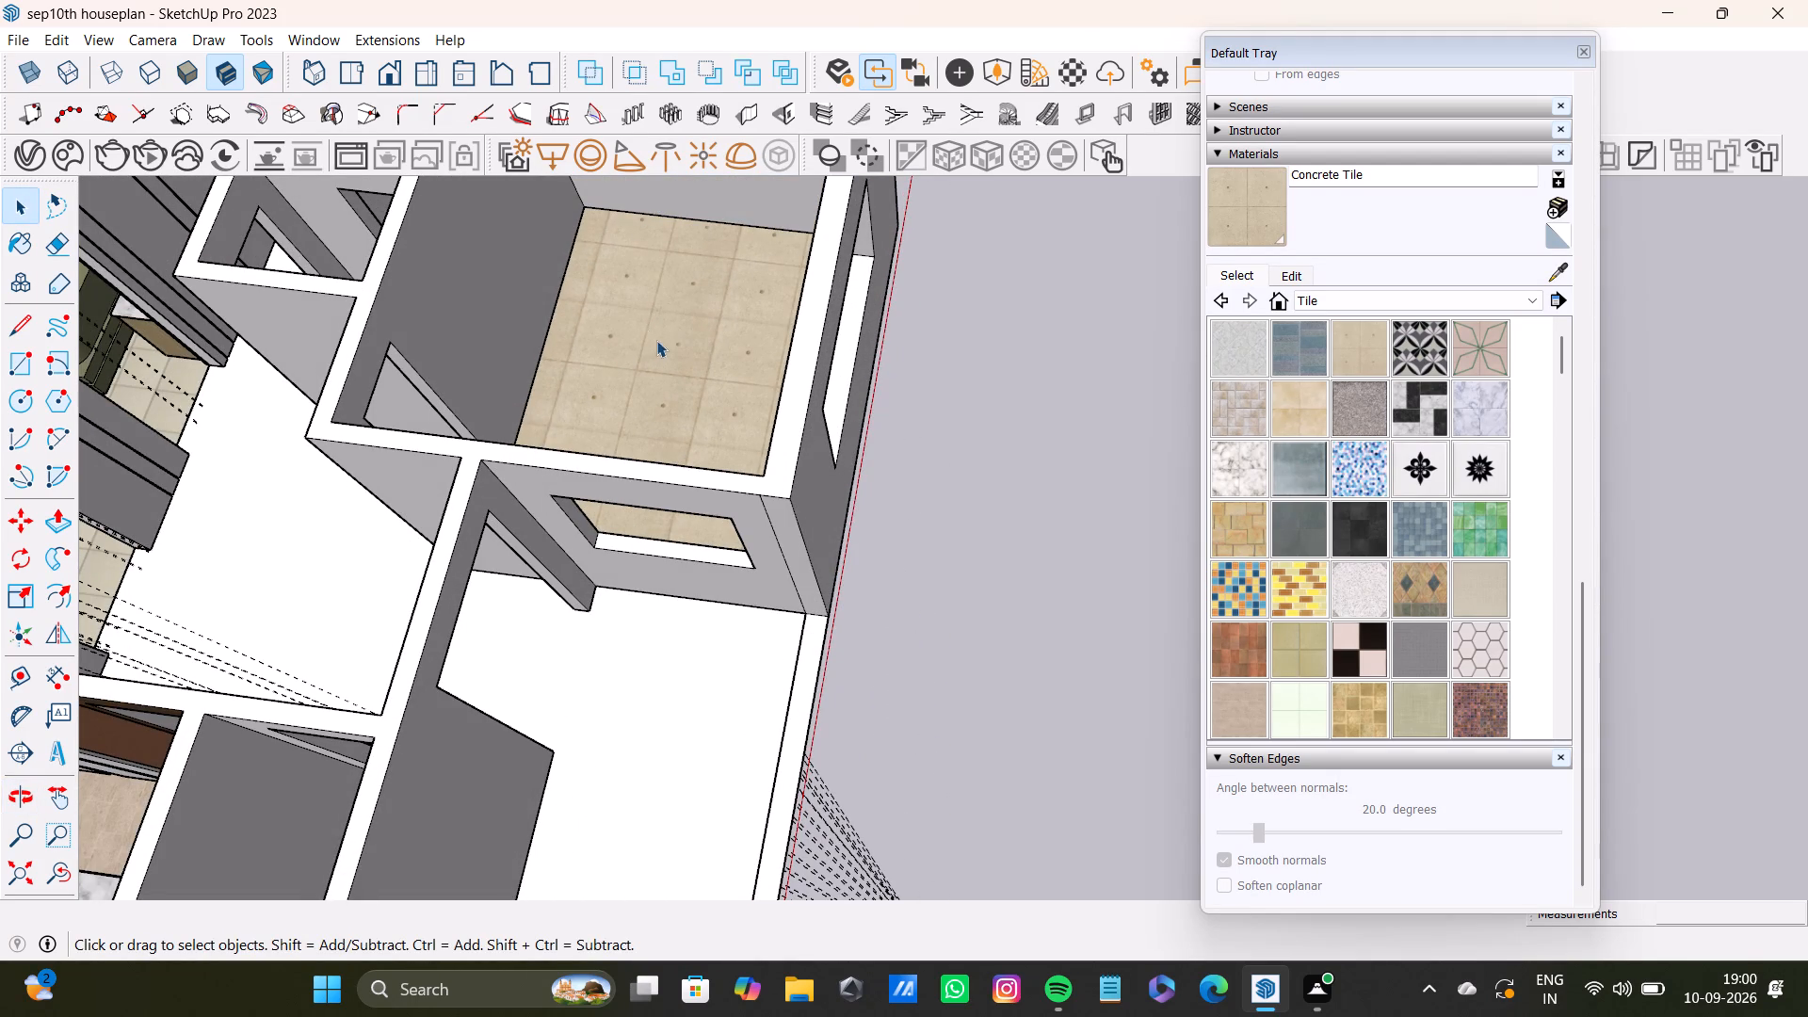
pyautogui.scroll(-3, 634, 318)
pyautogui.keyDown('shift'); pyautogui.moveTo(626, 310); pyautogui.dragTo(852, 335, button='middle'); pyautogui.keyUp('shift')
pyautogui.scroll(6, 725, 309)
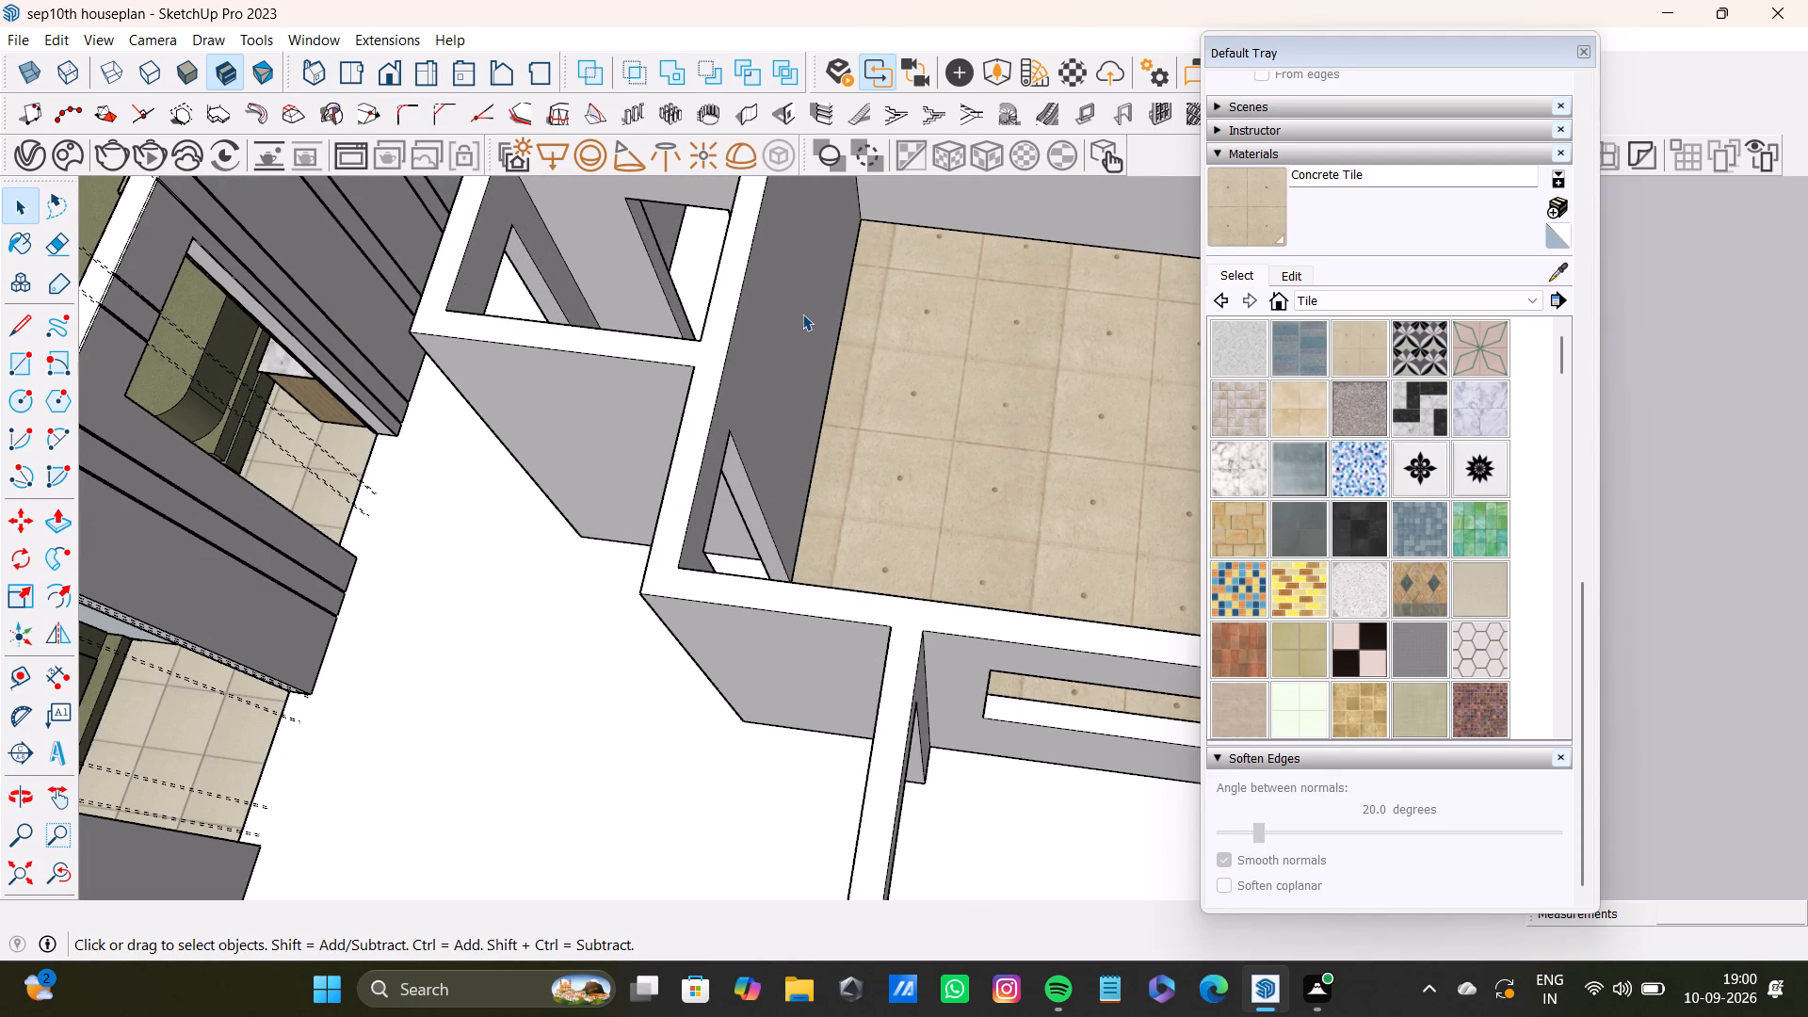
pyautogui.press('space')
pyautogui.scroll(-7, 861, 330)
pyautogui.moveTo(908, 373); pyautogui.dragTo(1025, 388, button='middle')
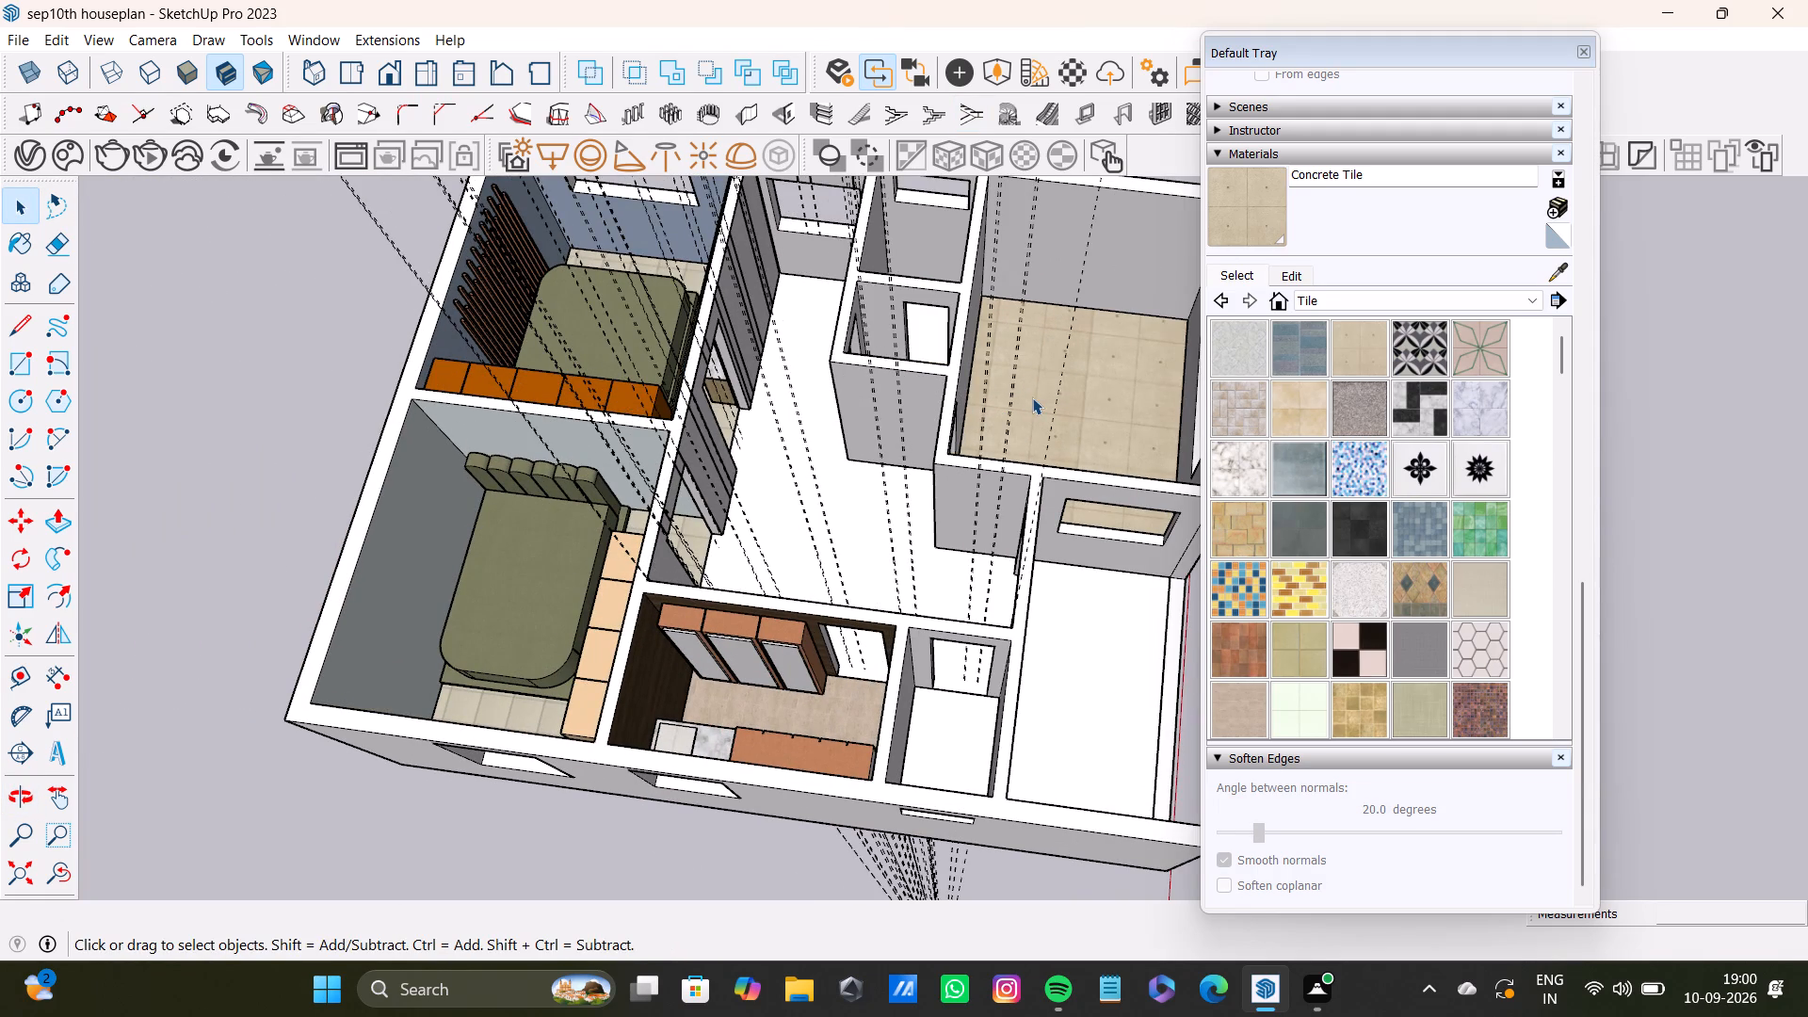
pyautogui.scroll(-4, 946, 315)
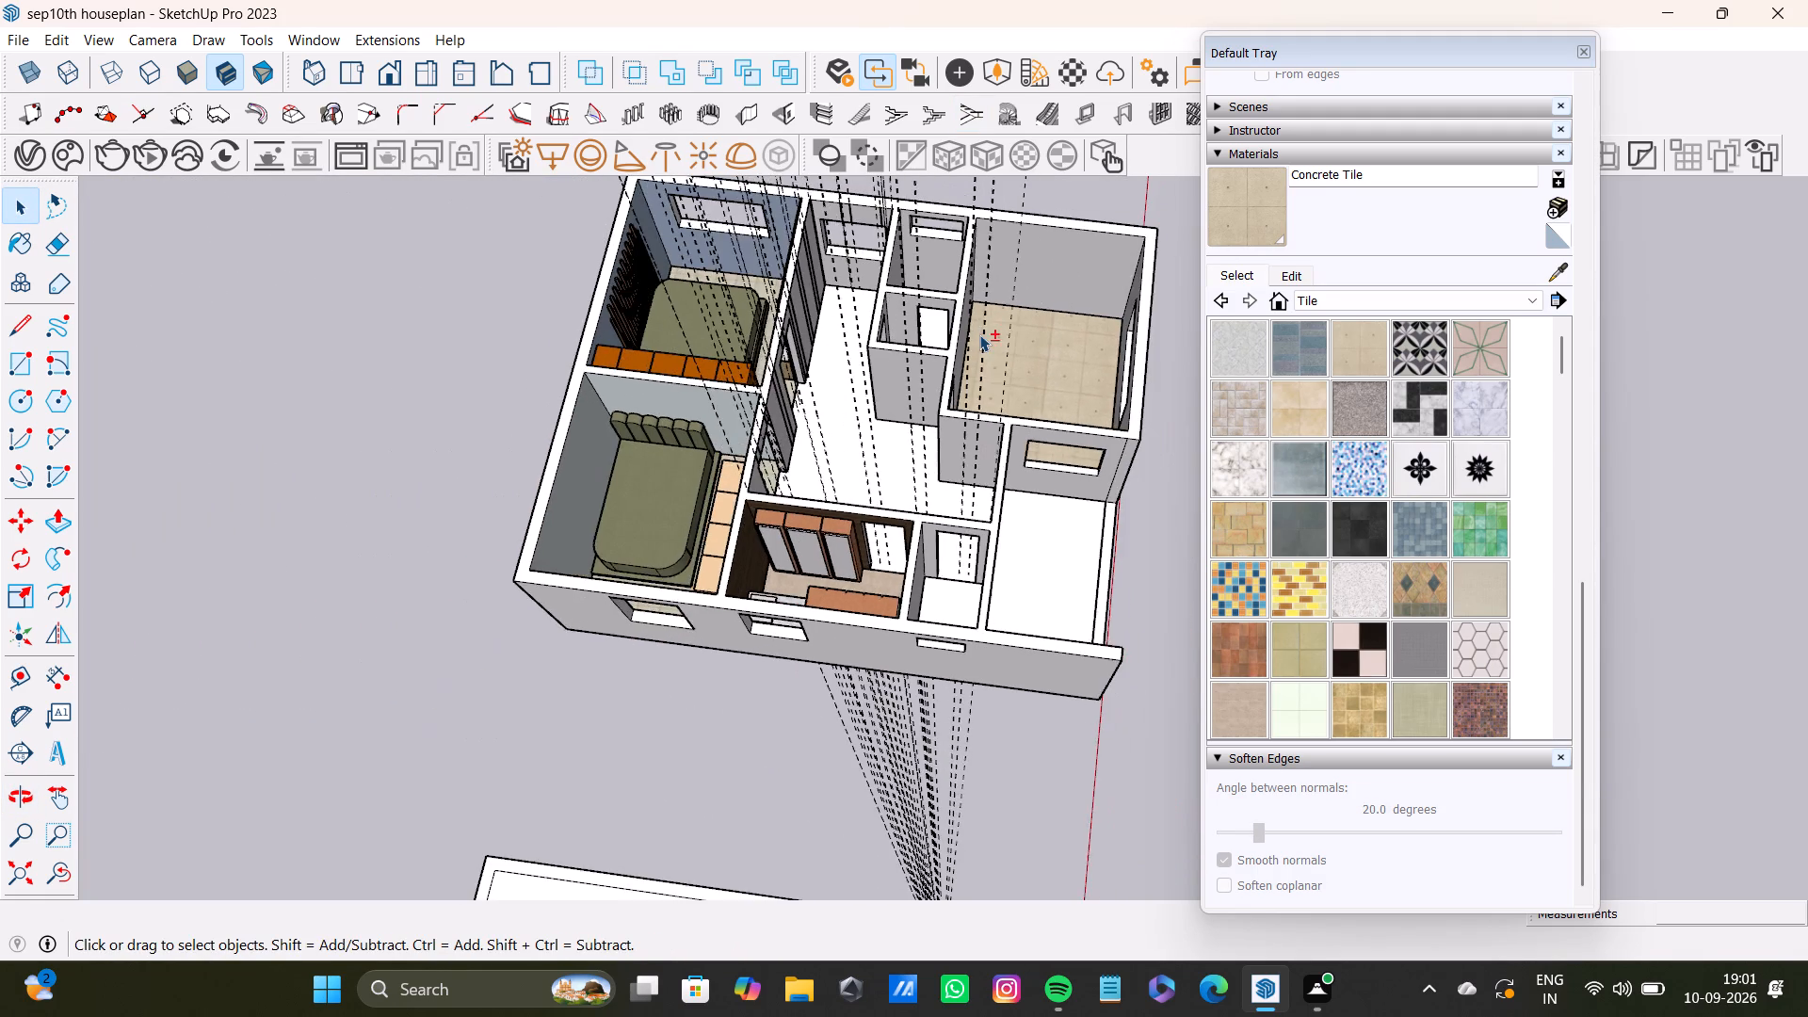
pyautogui.keyDown('shift'); pyautogui.moveTo(979, 338); pyautogui.dragTo(851, 398, button='middle'); pyautogui.keyUp('shift')
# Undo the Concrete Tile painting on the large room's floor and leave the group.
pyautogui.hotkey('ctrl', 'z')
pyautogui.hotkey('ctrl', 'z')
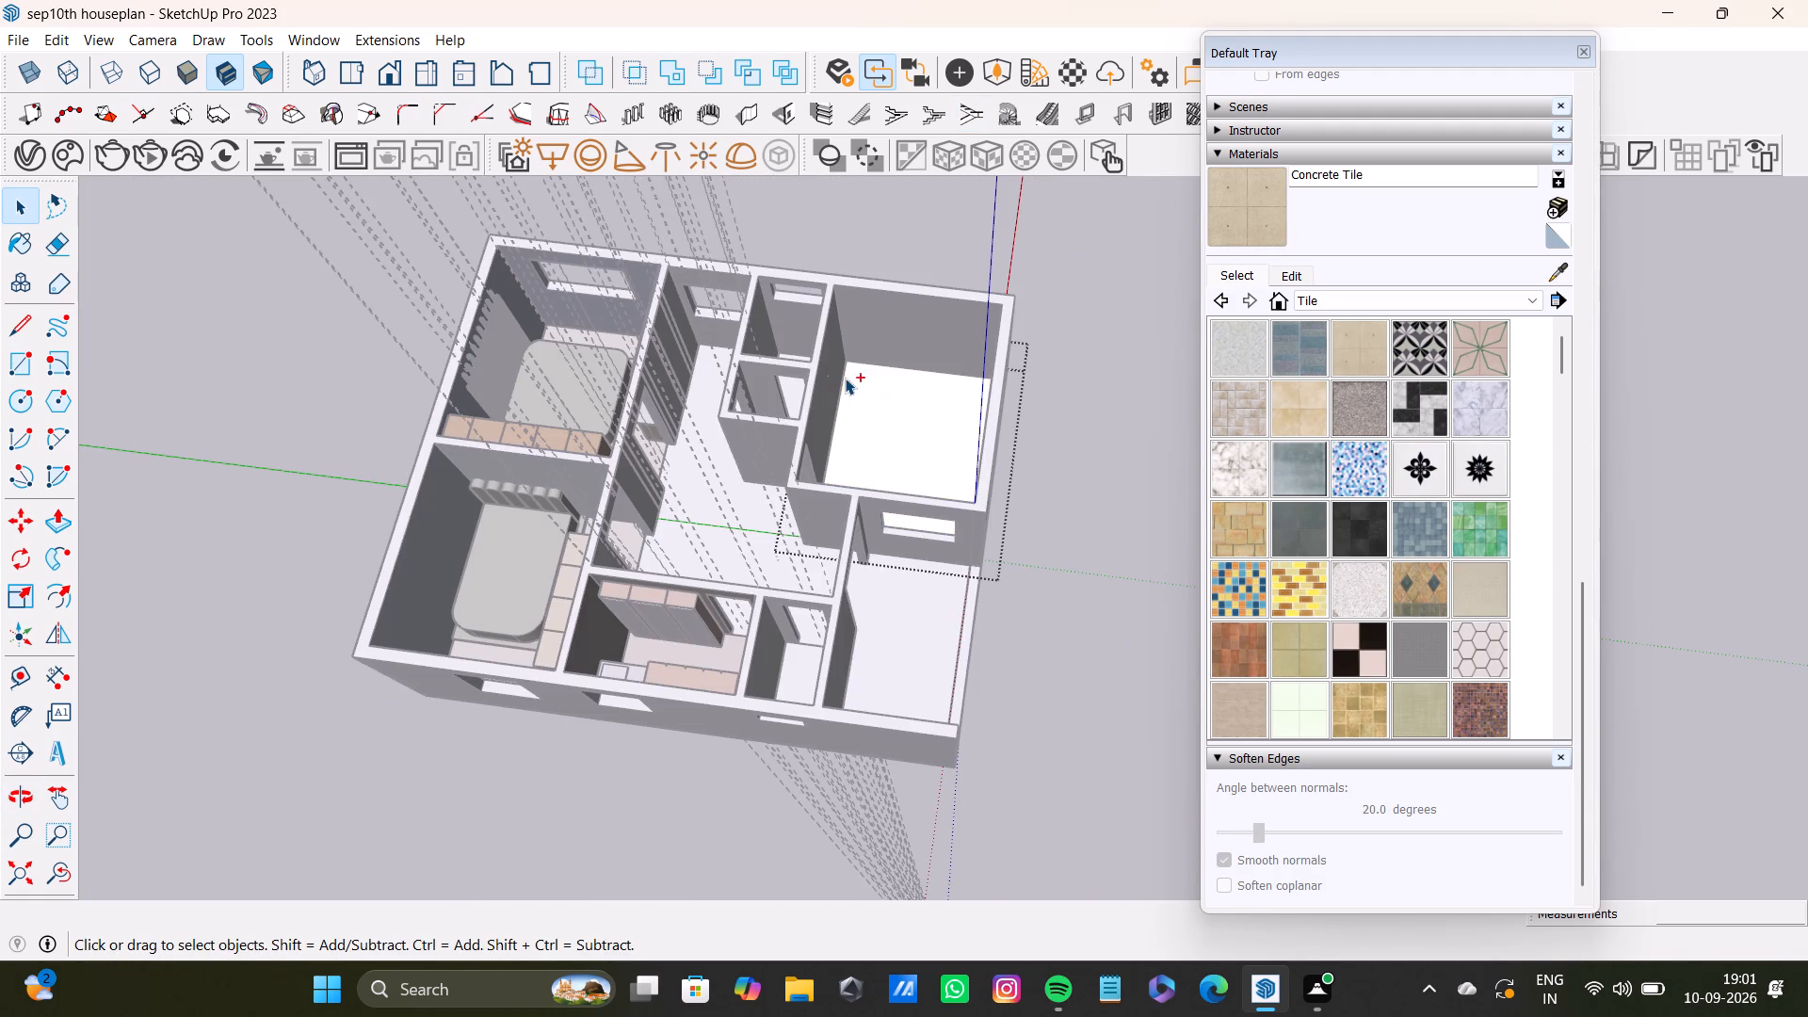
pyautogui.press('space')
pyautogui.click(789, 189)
# Examine the hall's grooved side wall and the furnished bedrooms' panelling and floor tiles.
pyautogui.scroll(8, 791, 438)
pyautogui.moveTo(688, 396); pyautogui.dragTo(1138, 385, button='middle')
pyautogui.scroll(4, 773, 377)
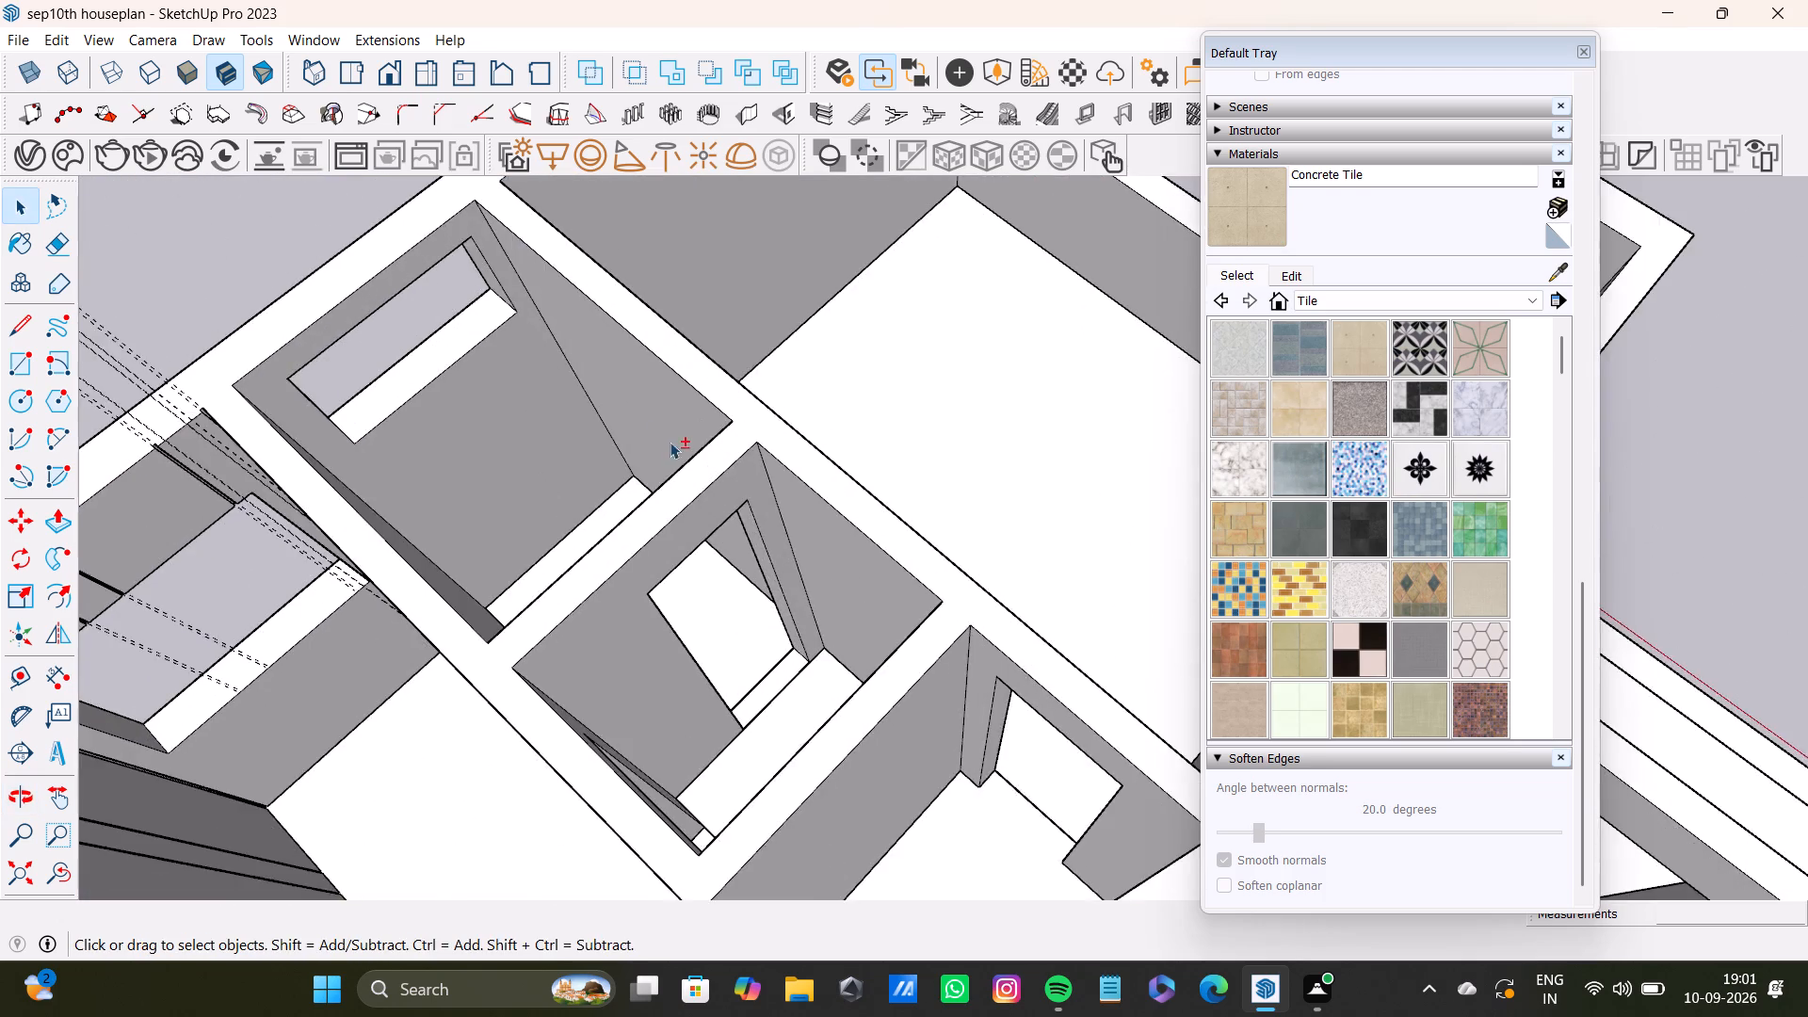
pyautogui.keyDown('shift'); pyautogui.moveTo(670, 442); pyautogui.dragTo(791, 235, button='middle'); pyautogui.keyUp('shift')
pyautogui.moveTo(629, 464); pyautogui.dragTo(866, 256, button='middle')
pyautogui.scroll(7, 559, 409)
pyautogui.scroll(-9, 592, 355)
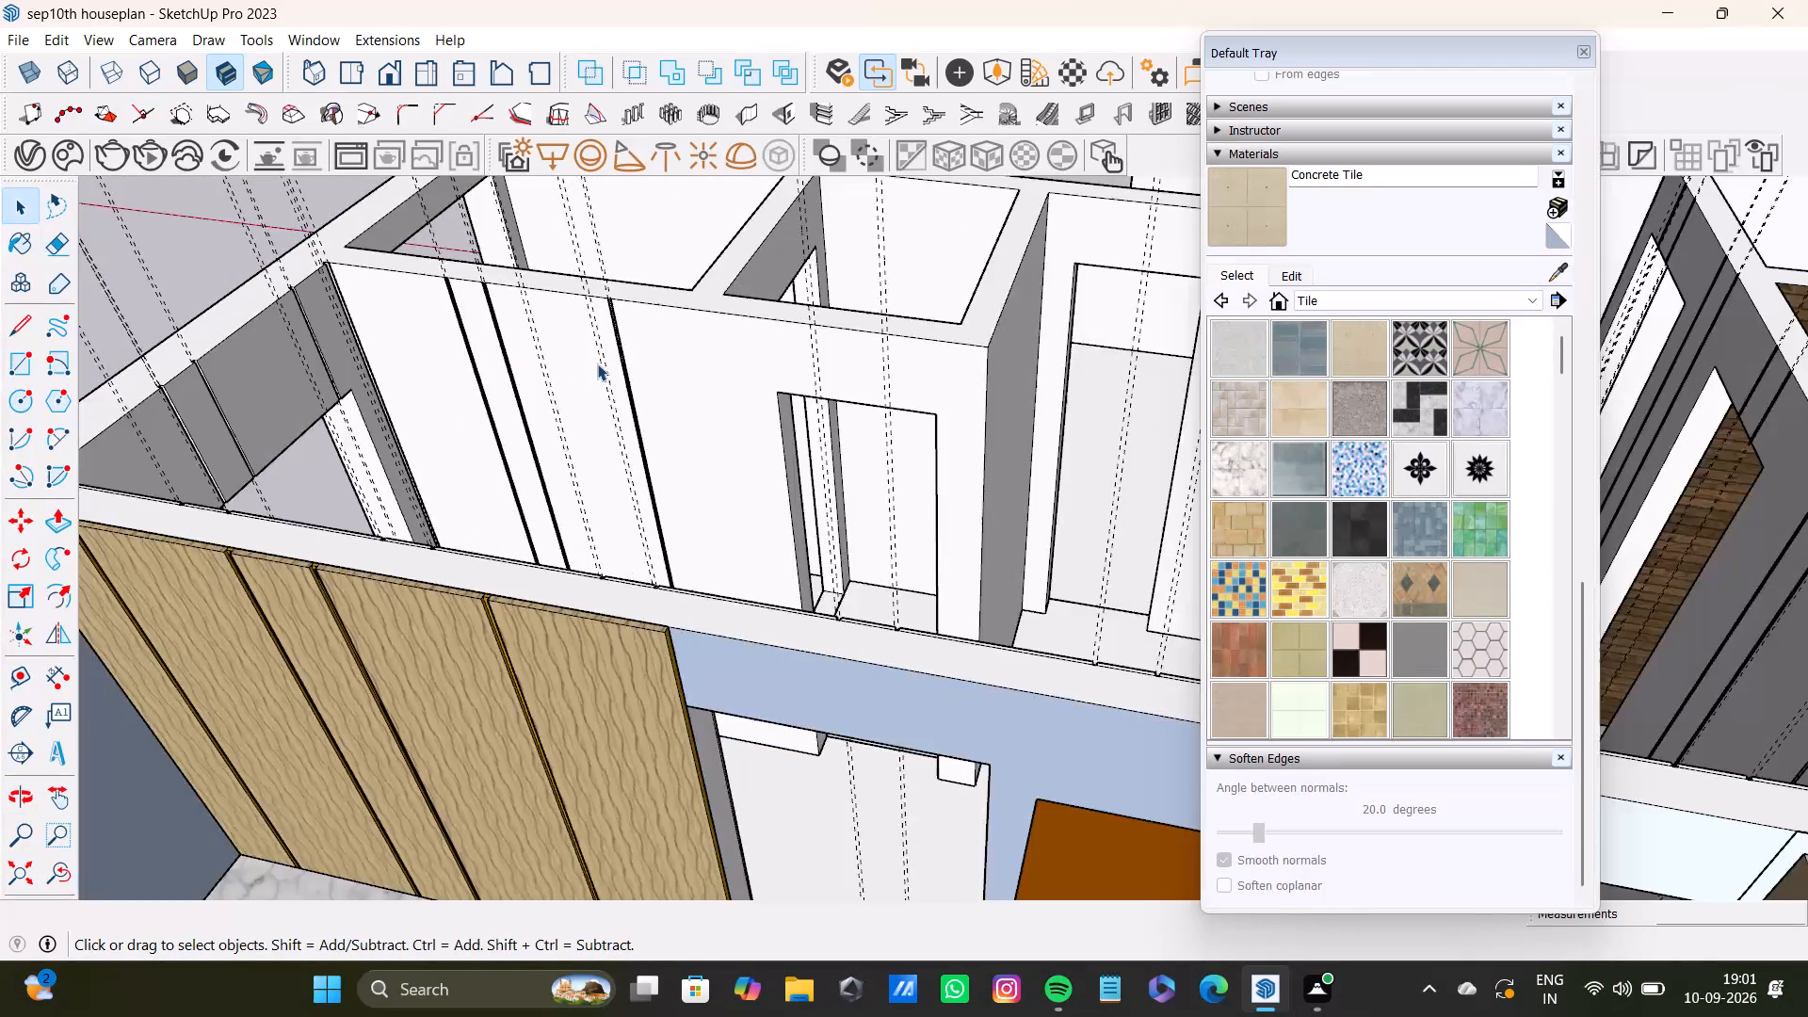
pyautogui.moveTo(604, 369); pyautogui.dragTo(756, 327, button='middle')
pyautogui.scroll(-9, 595, 479)
pyautogui.moveTo(607, 589); pyautogui.dragTo(589, 339, button='middle')
pyautogui.moveTo(755, 386); pyautogui.dragTo(492, 670, button='middle')
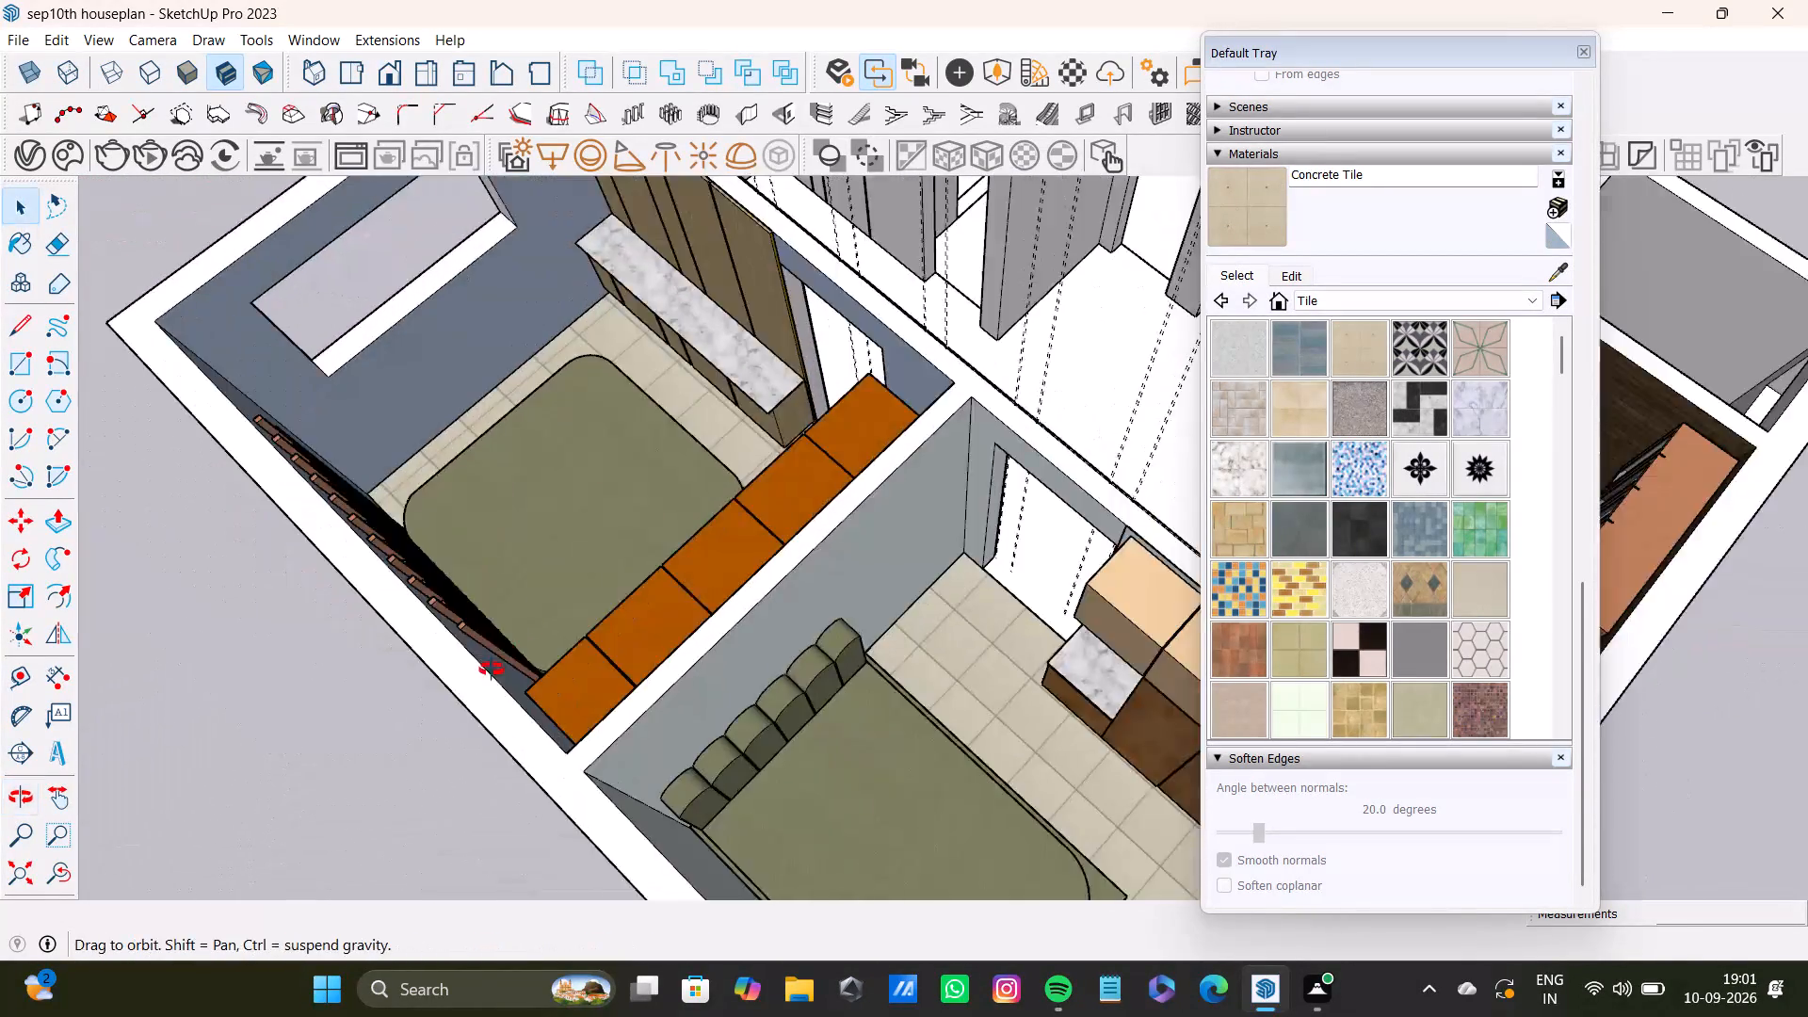
# Place a vertical guide on the hall's grooved side wall, 7" from the groove nearest the door opening, on the doorway side.
pyautogui.moveTo(492, 670); pyautogui.dragTo(1021, 524, button='middle')
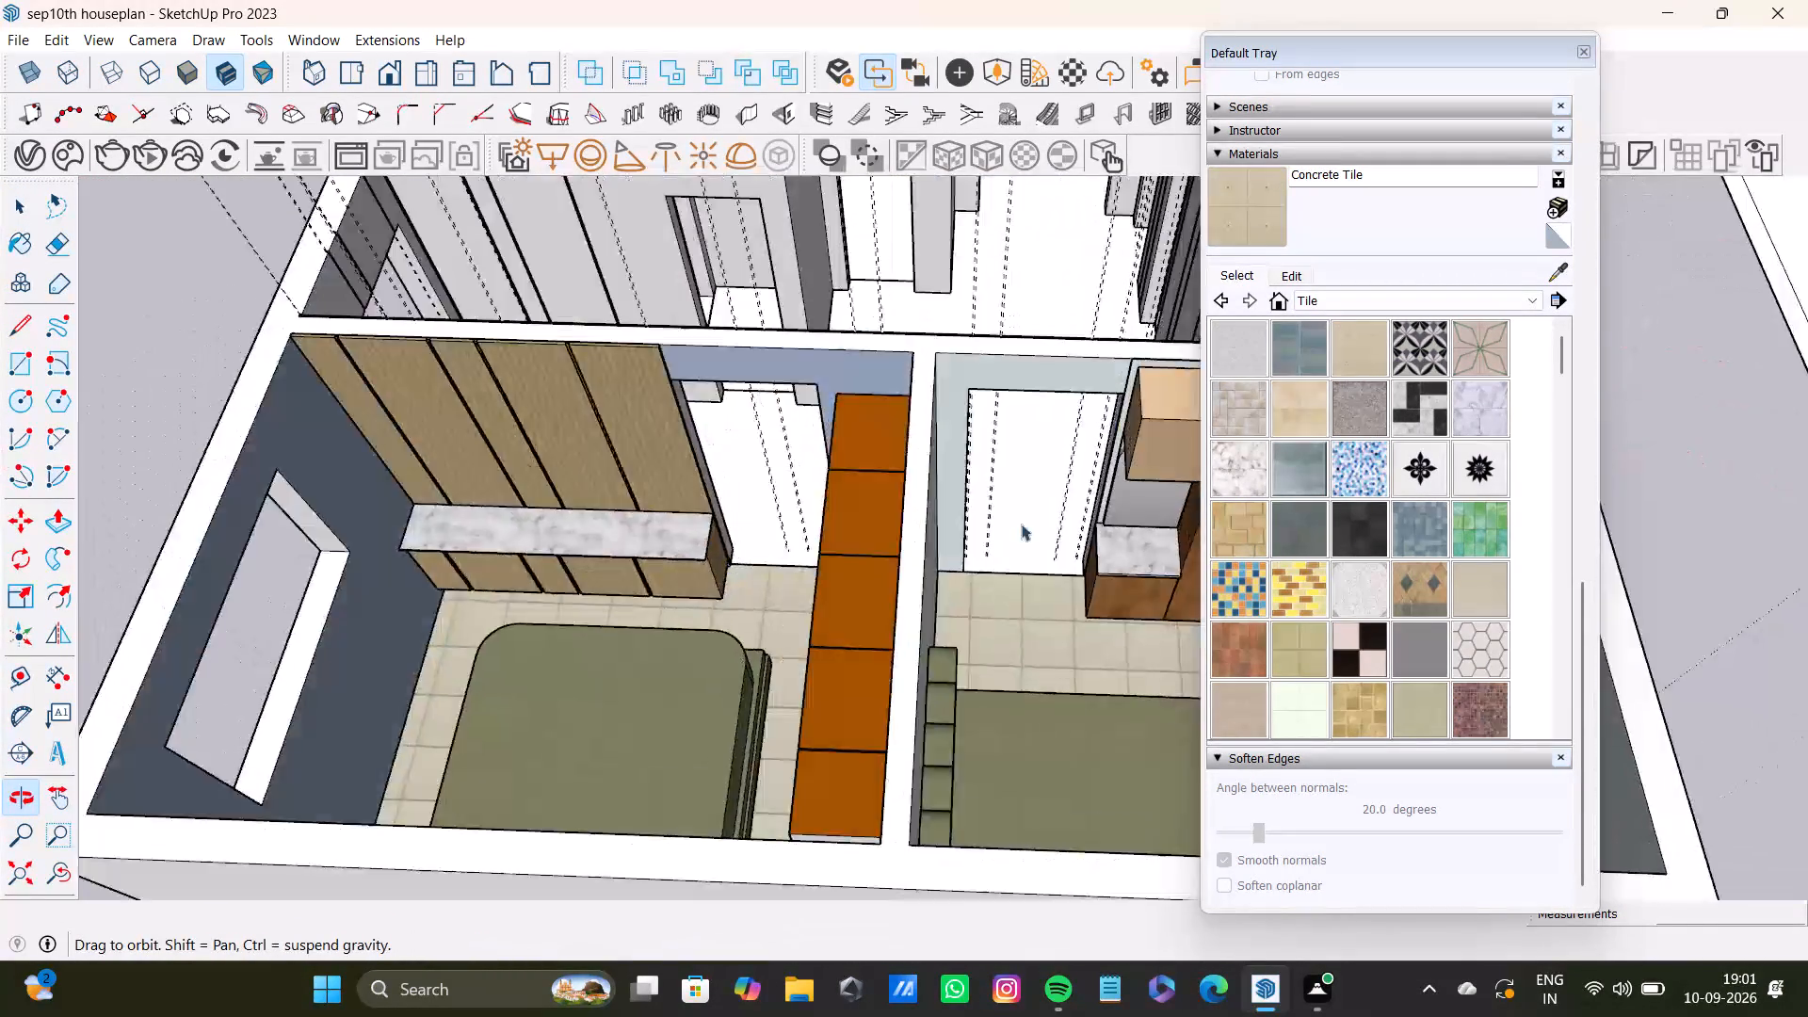
pyautogui.moveTo(1021, 524); pyautogui.dragTo(999, 535, button='middle')
pyautogui.keyDown('shift'); pyautogui.scroll(-3, 804, 451); pyautogui.keyUp('shift')
pyautogui.keyDown('shift'); pyautogui.moveTo(703, 427); pyautogui.dragTo(703, 708, button='middle'); pyautogui.keyUp('shift')
pyautogui.scroll(15, 610, 613)
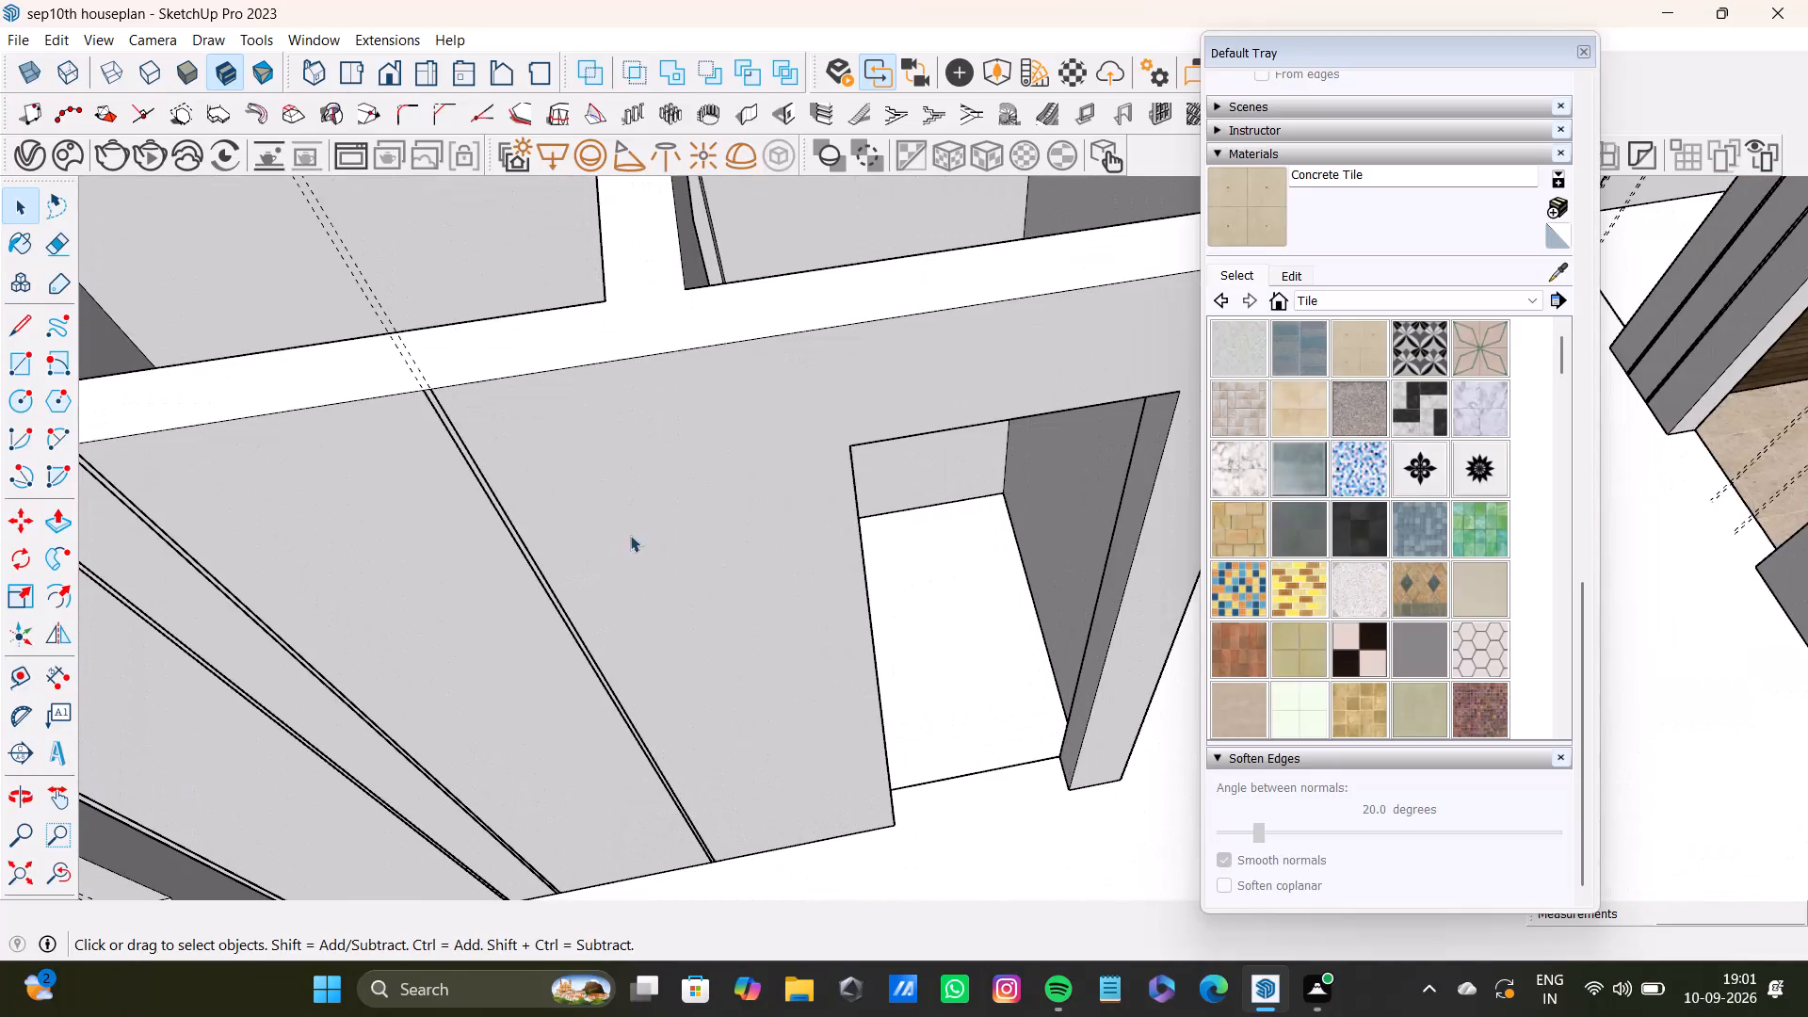
pyautogui.scroll(-8, 658, 520)
pyautogui.scroll(9, 585, 558)
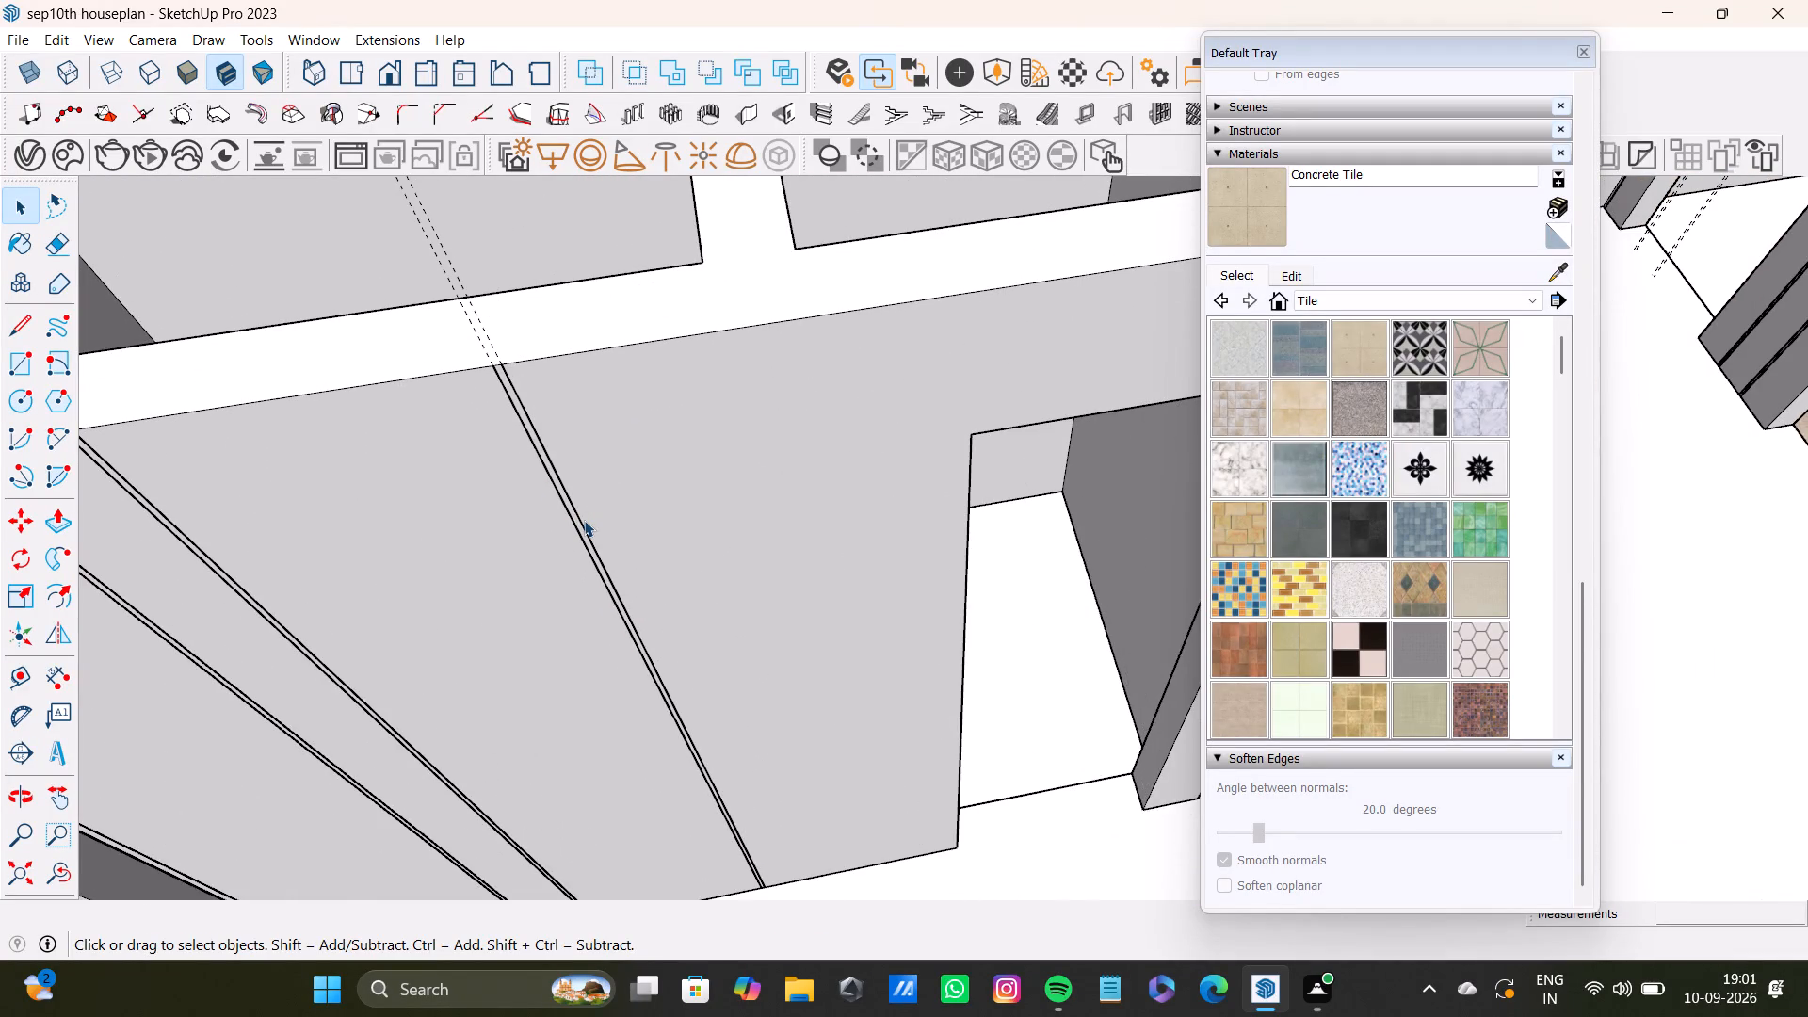
pyautogui.press('t')
pyautogui.scroll(4, 615, 595)
pyautogui.moveTo(632, 618); pyautogui.dragTo(641, 611)
pyautogui.scroll(-3, 985, 578)
pyautogui.keyDown('shift'); pyautogui.moveTo(977, 583); pyautogui.dragTo(794, 519, button='middle'); pyautogui.keyUp('shift')
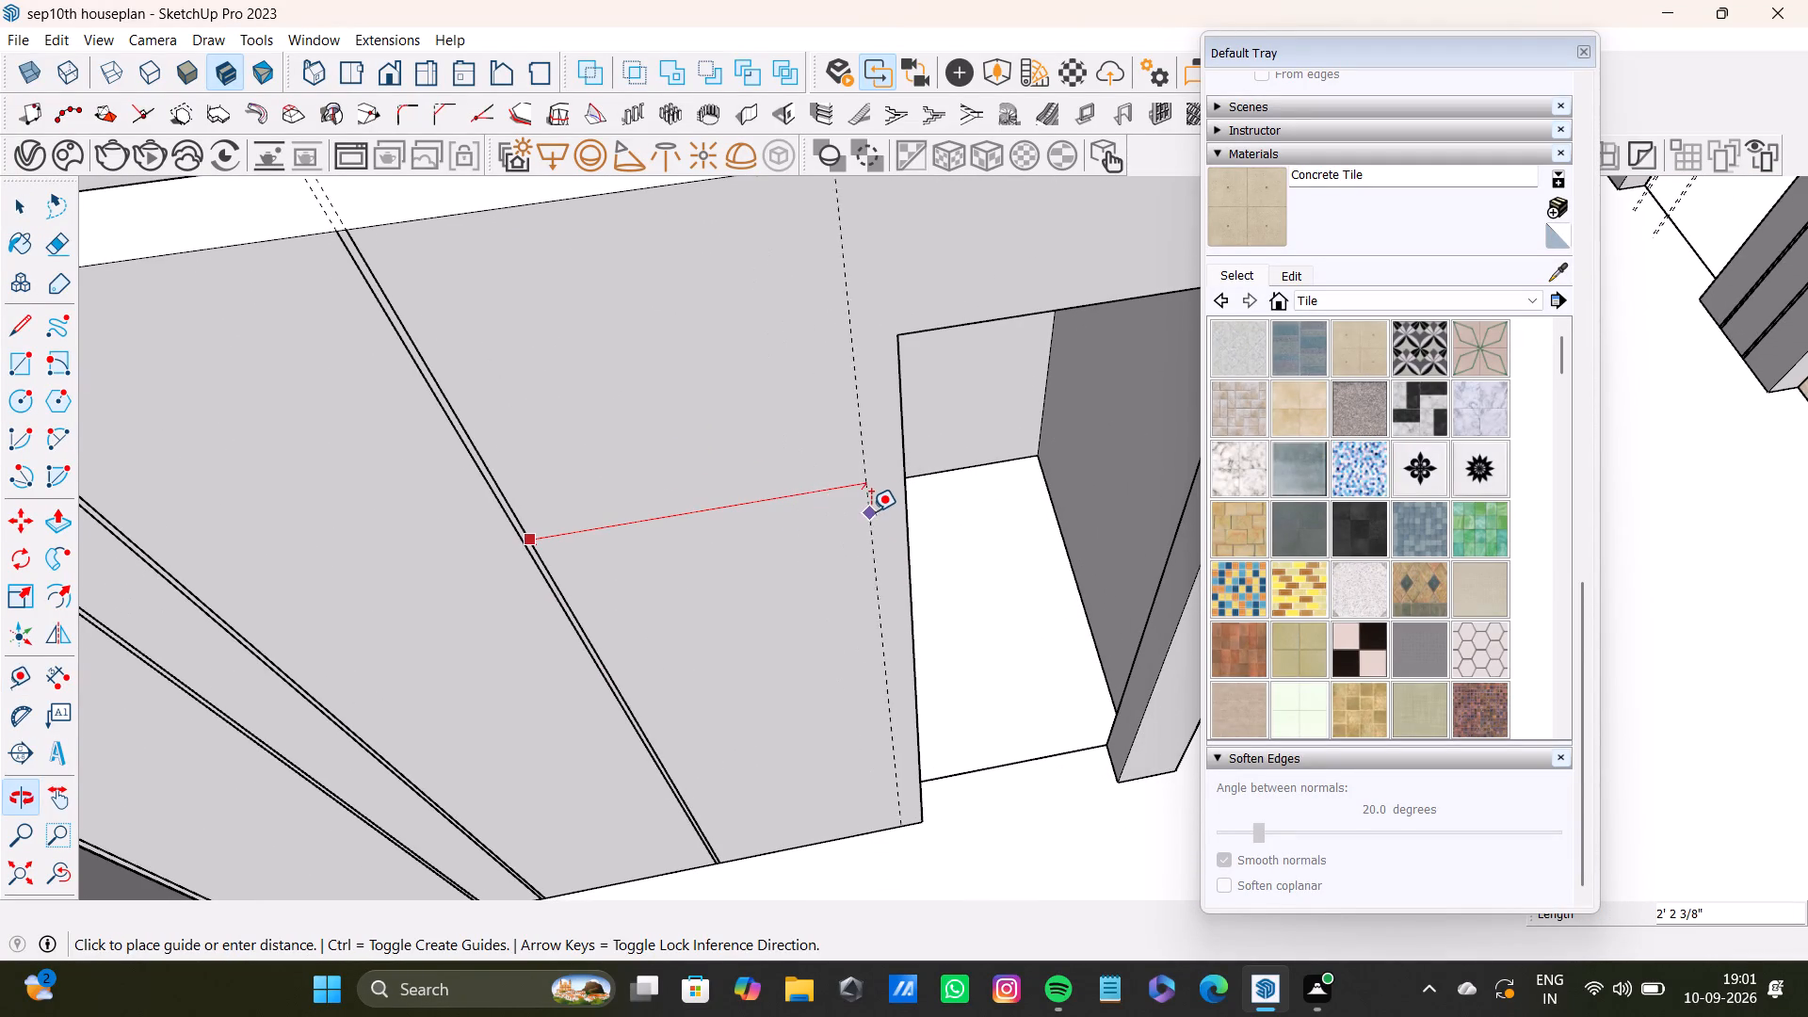
pyautogui.scroll(-4, 673, 529)
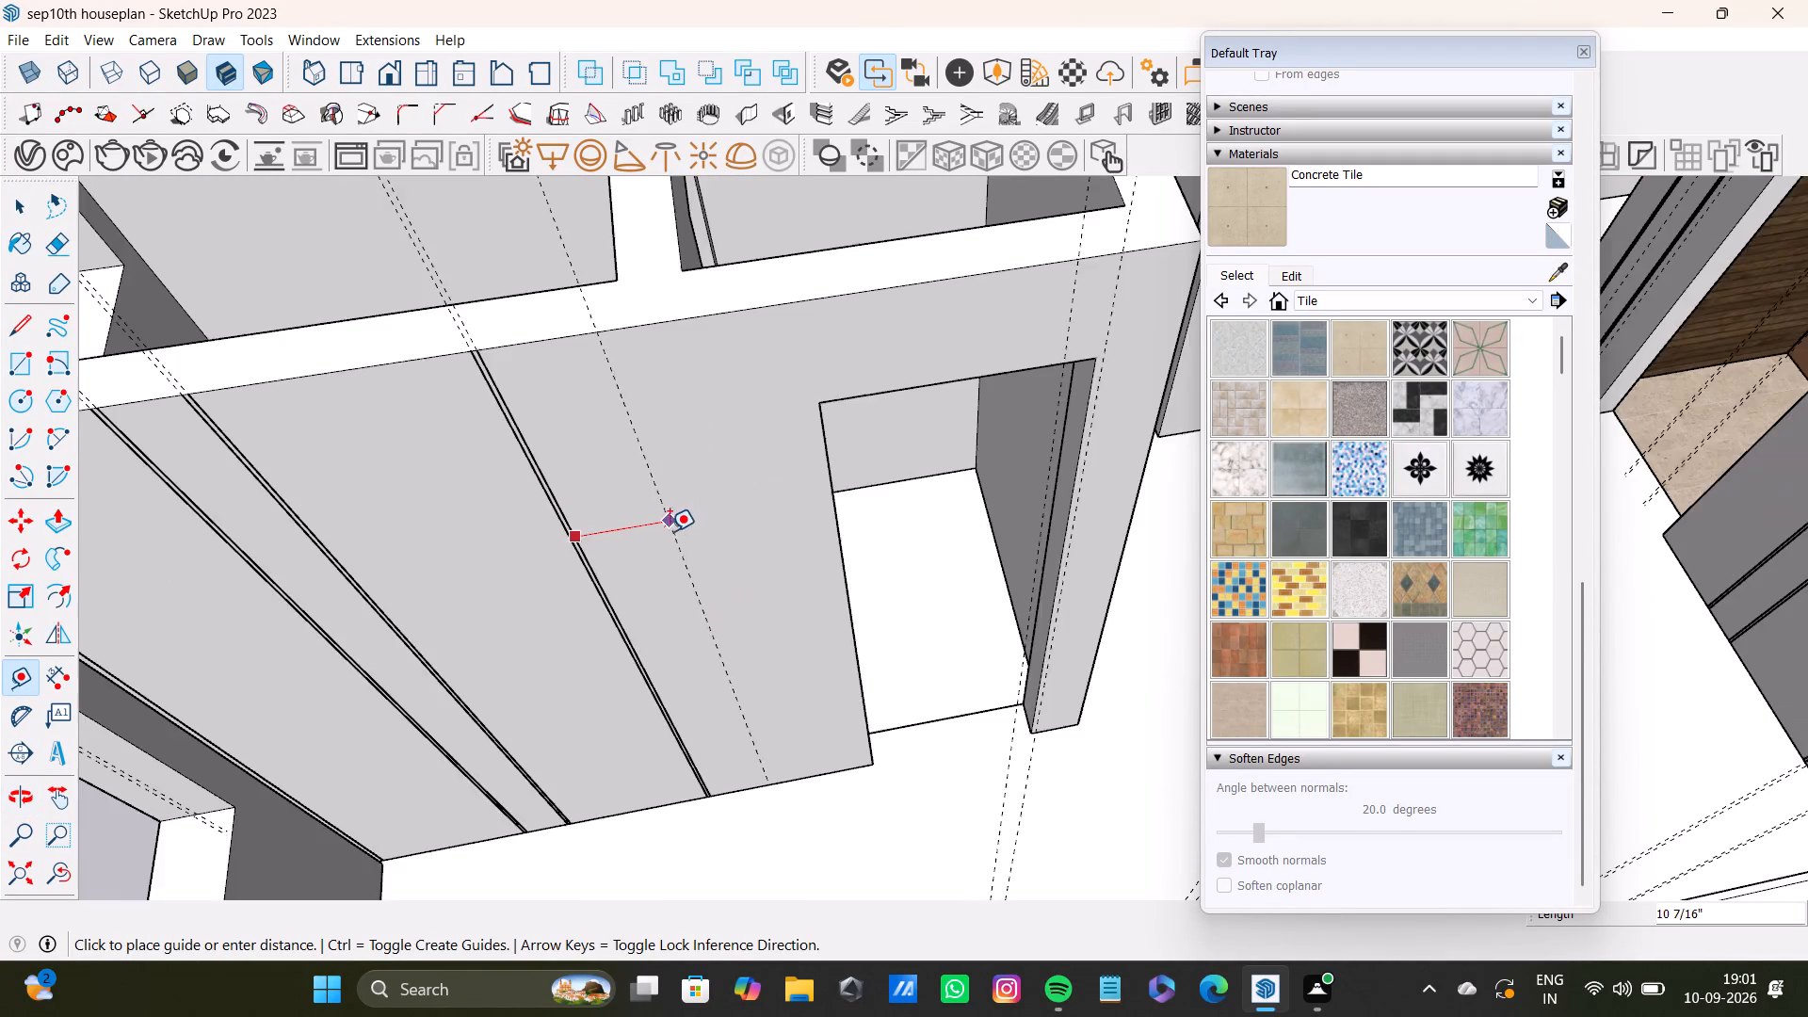
pyautogui.keyDown('shift'); pyautogui.moveTo(670, 531); pyautogui.dragTo(757, 514, button='middle'); pyautogui.keyUp('shift')
pyautogui.press('7')
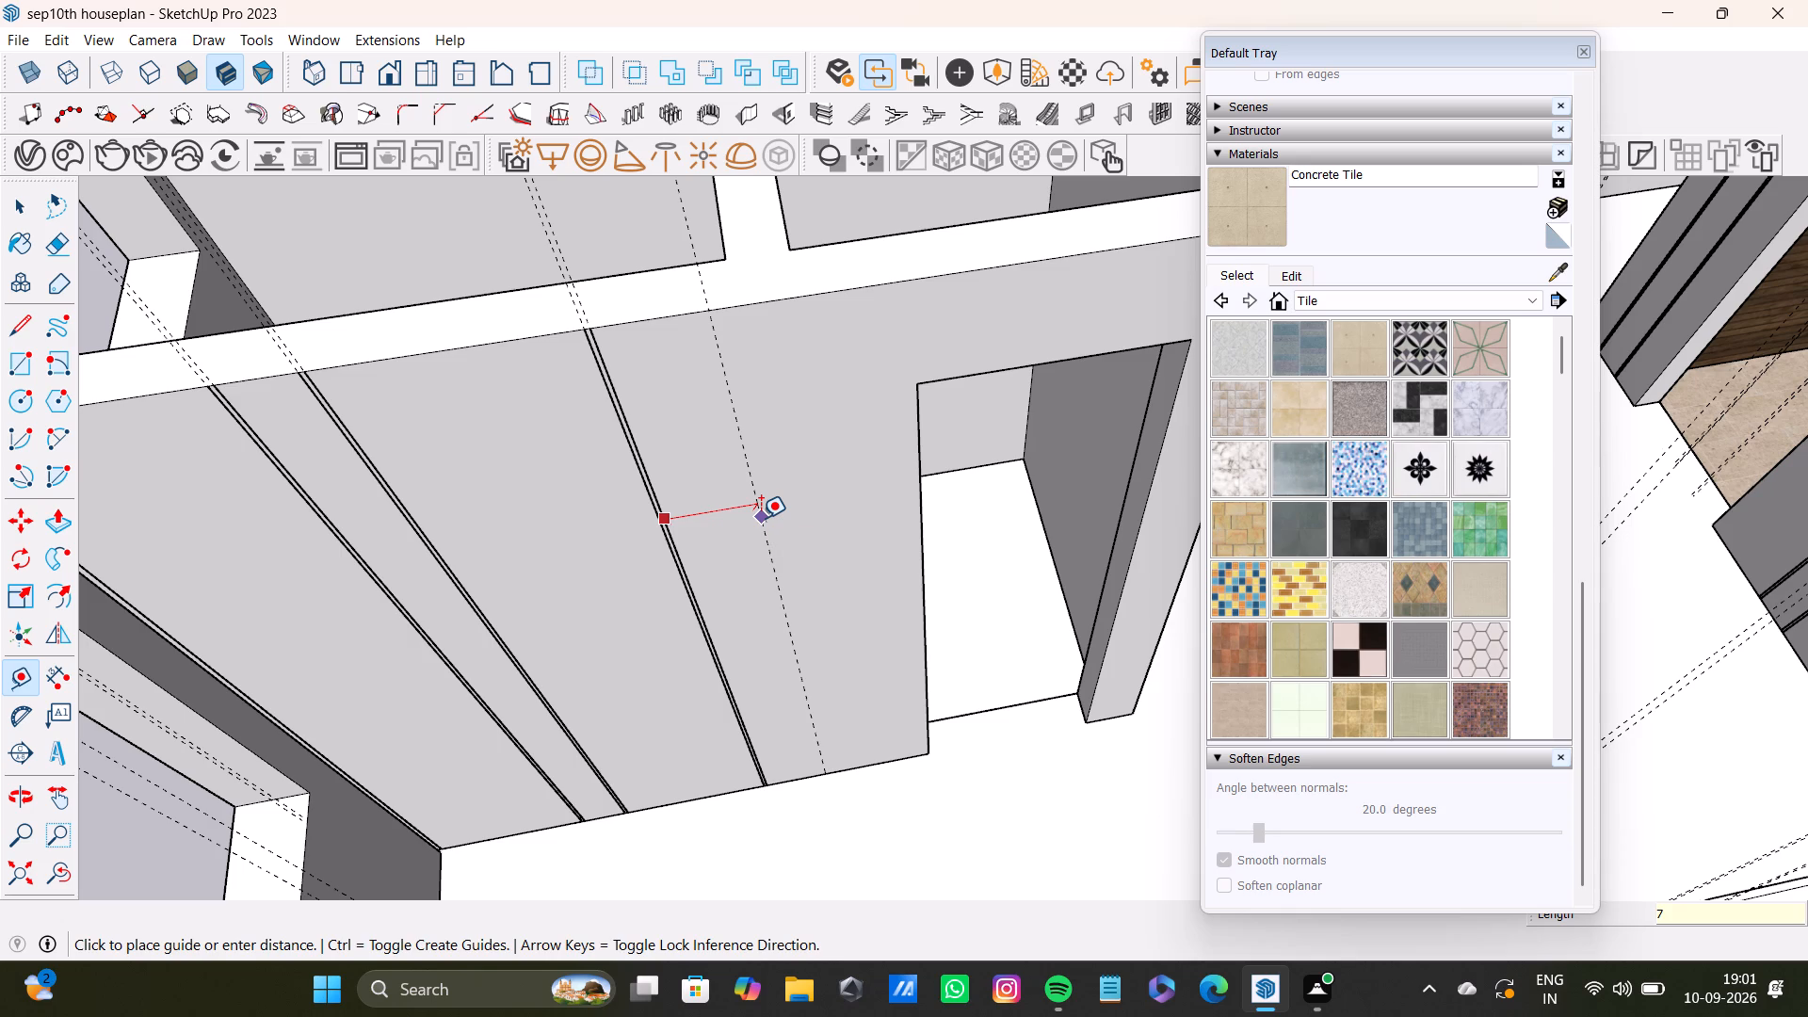
pyautogui.hotkey('shift', '"')
pyautogui.press('Return')
# Place a second guide 0.5" beyond the new one, toward the door opening, to mark the groove's width.
pyautogui.scroll(6, 711, 544)
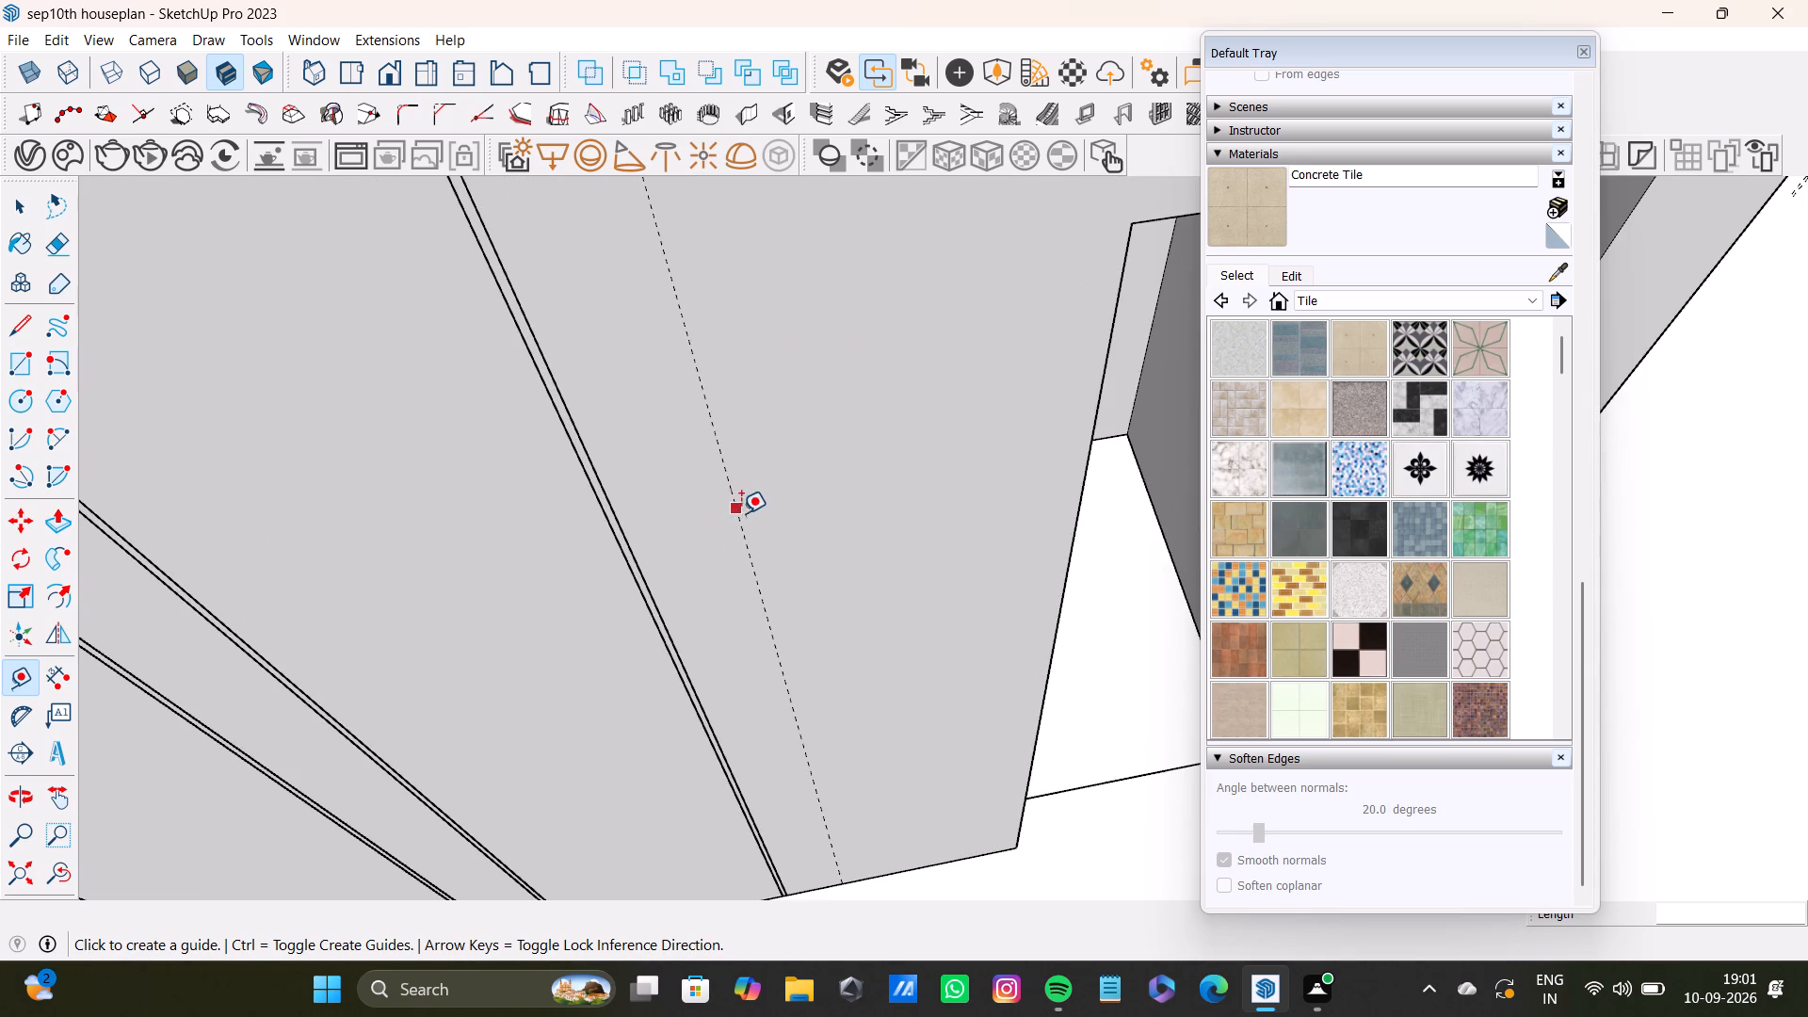
pyautogui.click(745, 531)
pyautogui.write('0.5')
pyautogui.hotkey('shift', '"')
pyautogui.press('Return')
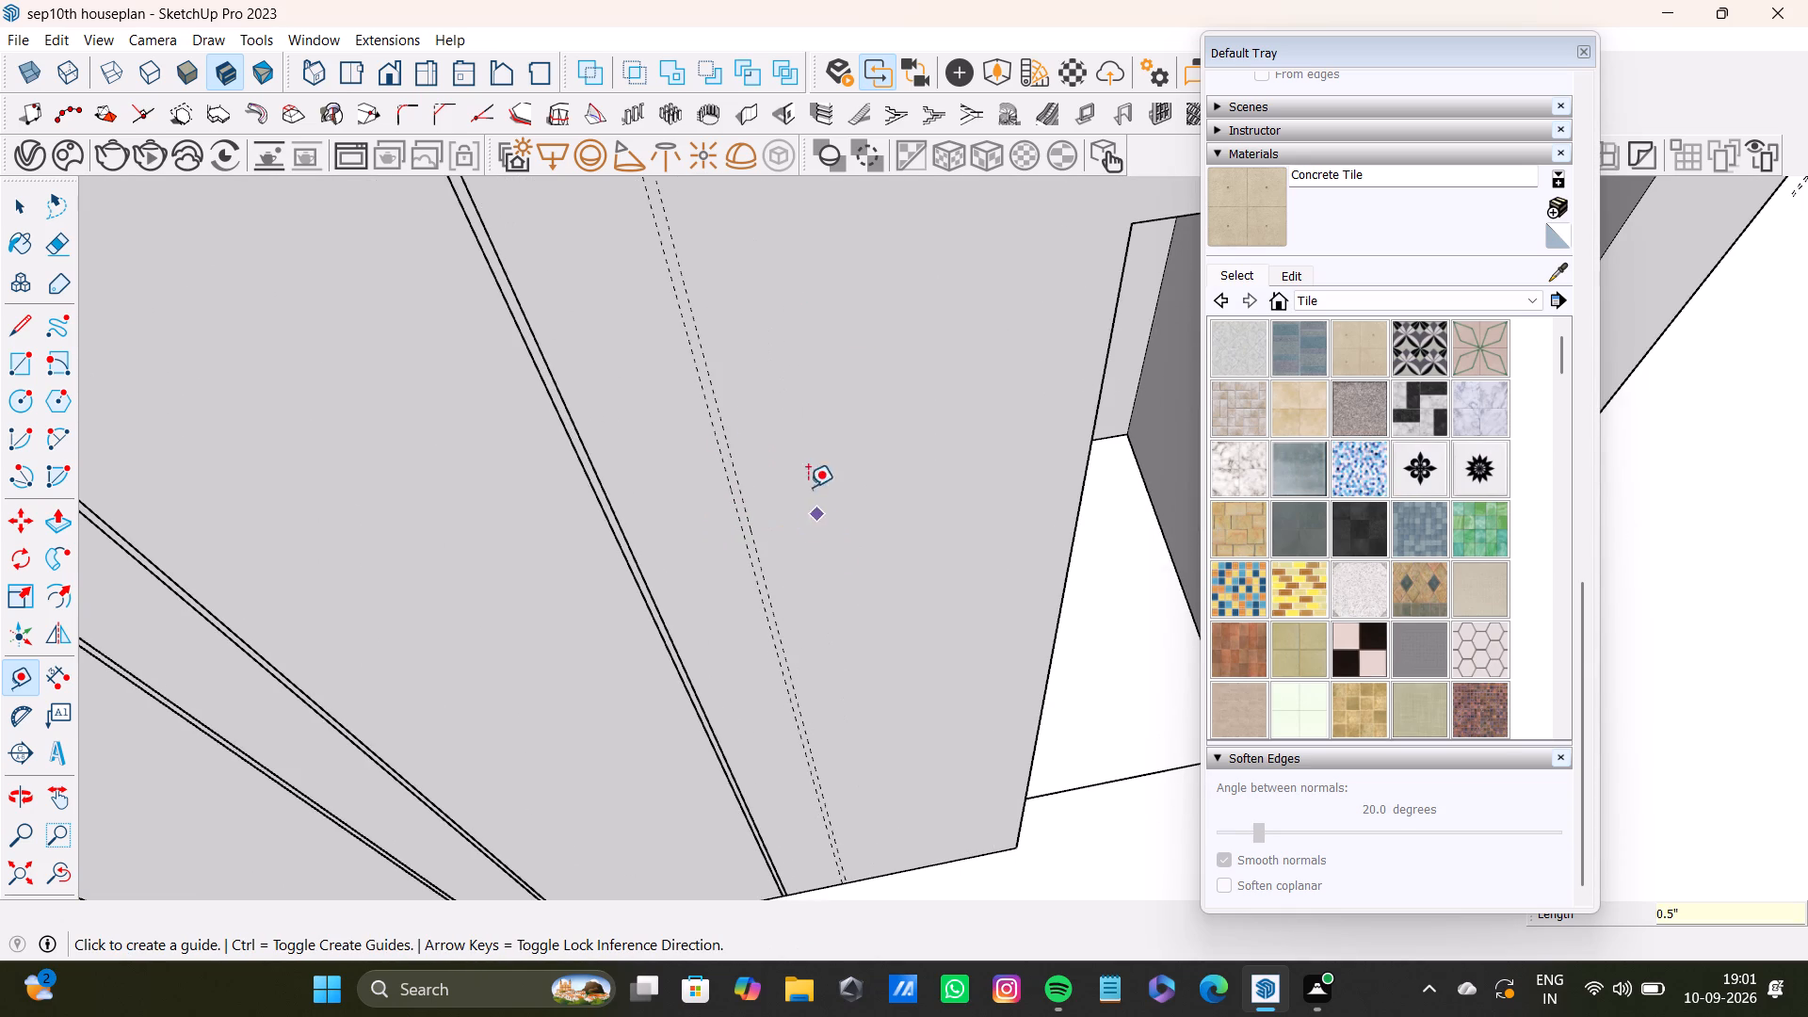
pyautogui.press('space')
# Draw the groove's first edge line along the guide farther from the doorway, from the wall's top edge to its bottom edge.
pyautogui.scroll(-5, 747, 428)
pyautogui.keyDown('shift'); pyautogui.moveTo(747, 424); pyautogui.dragTo(765, 522, button='middle'); pyautogui.keyUp('shift')
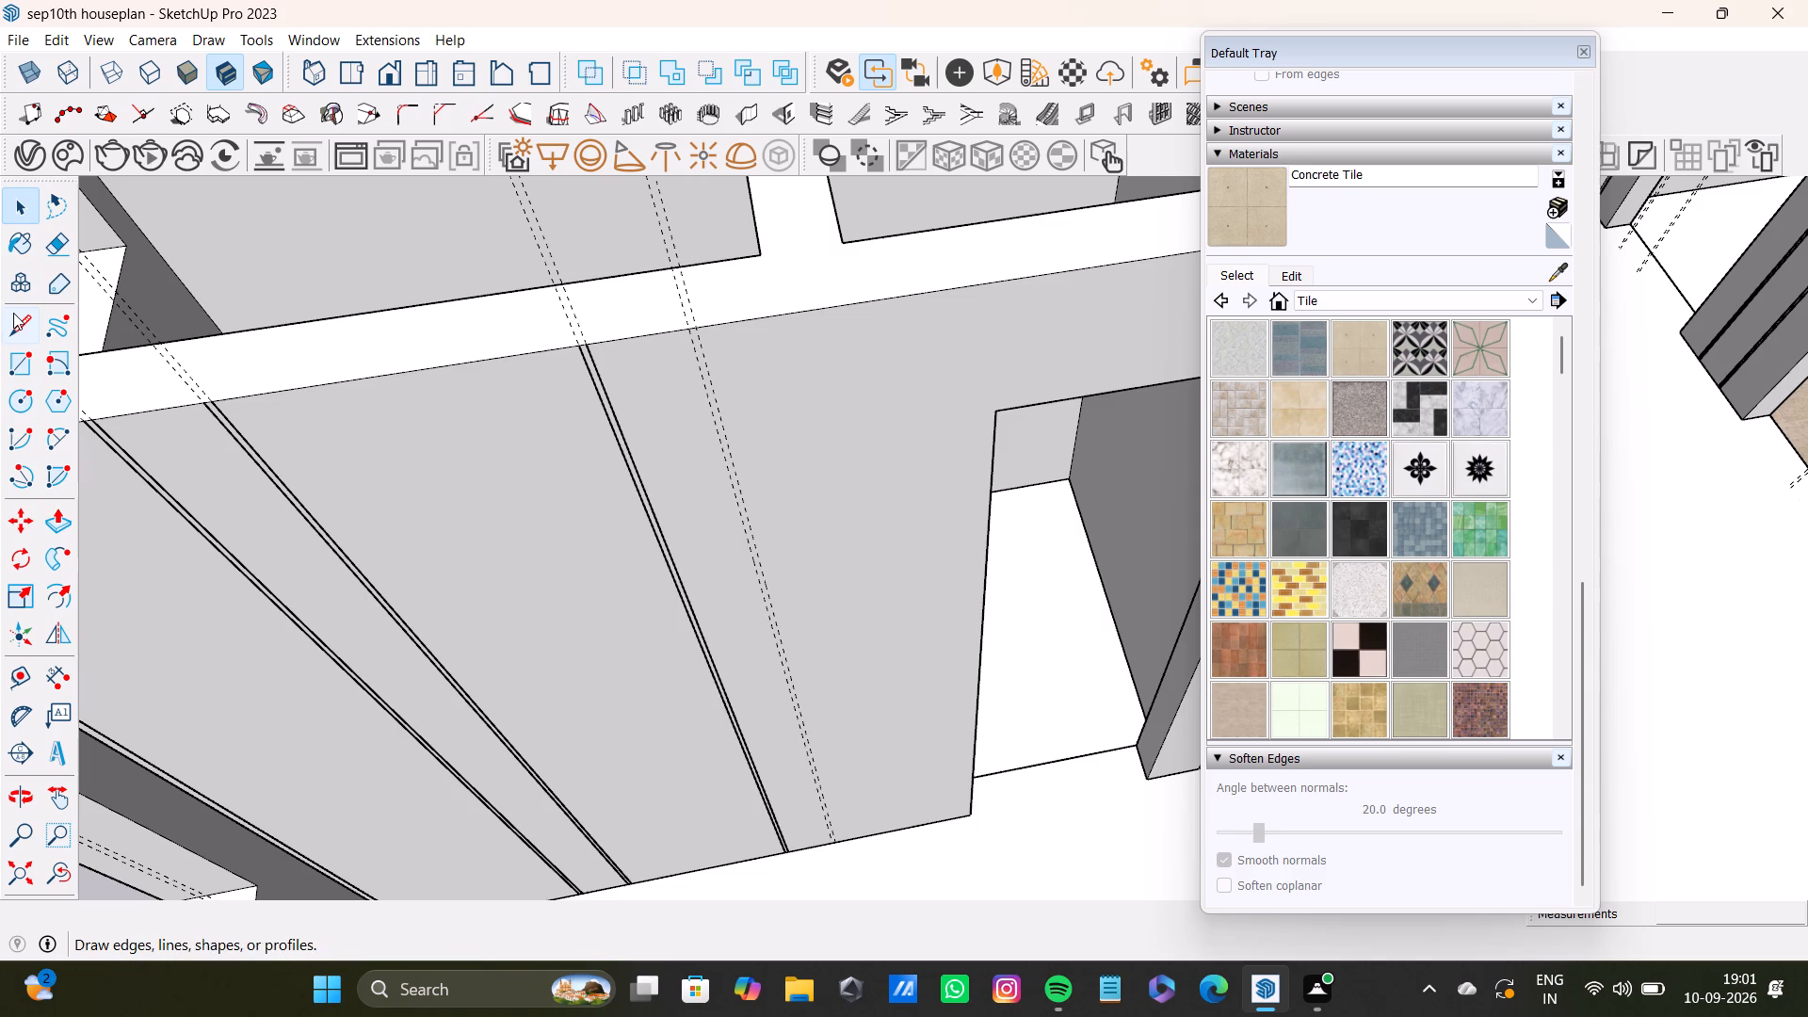
pyautogui.click(15, 314)
pyautogui.scroll(6, 404, 361)
pyautogui.click(834, 285)
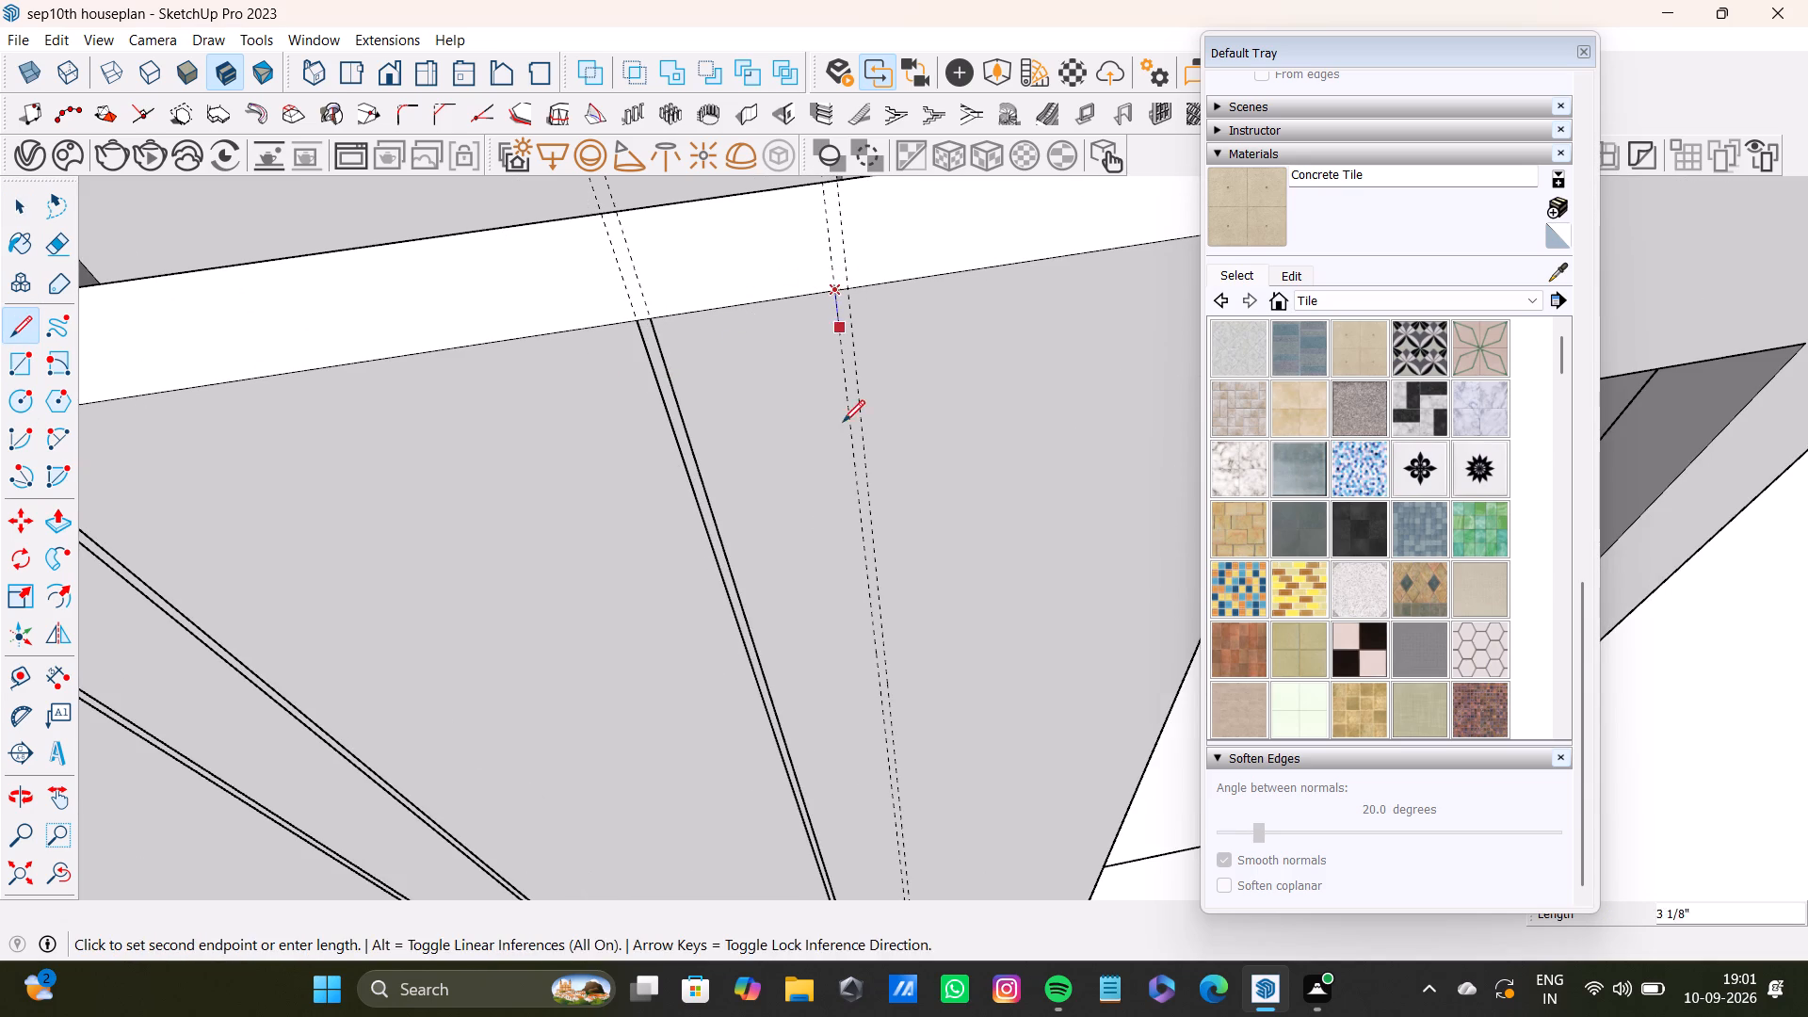
pyautogui.scroll(-4, 858, 590)
pyautogui.keyDown('shift'); pyautogui.moveTo(862, 643); pyautogui.dragTo(862, 333, button='middle'); pyautogui.keyUp('shift')
pyautogui.keyDown('shift'); pyautogui.scroll(3, 859, 312); pyautogui.keyUp('shift')
pyautogui.scroll(5, 898, 698)
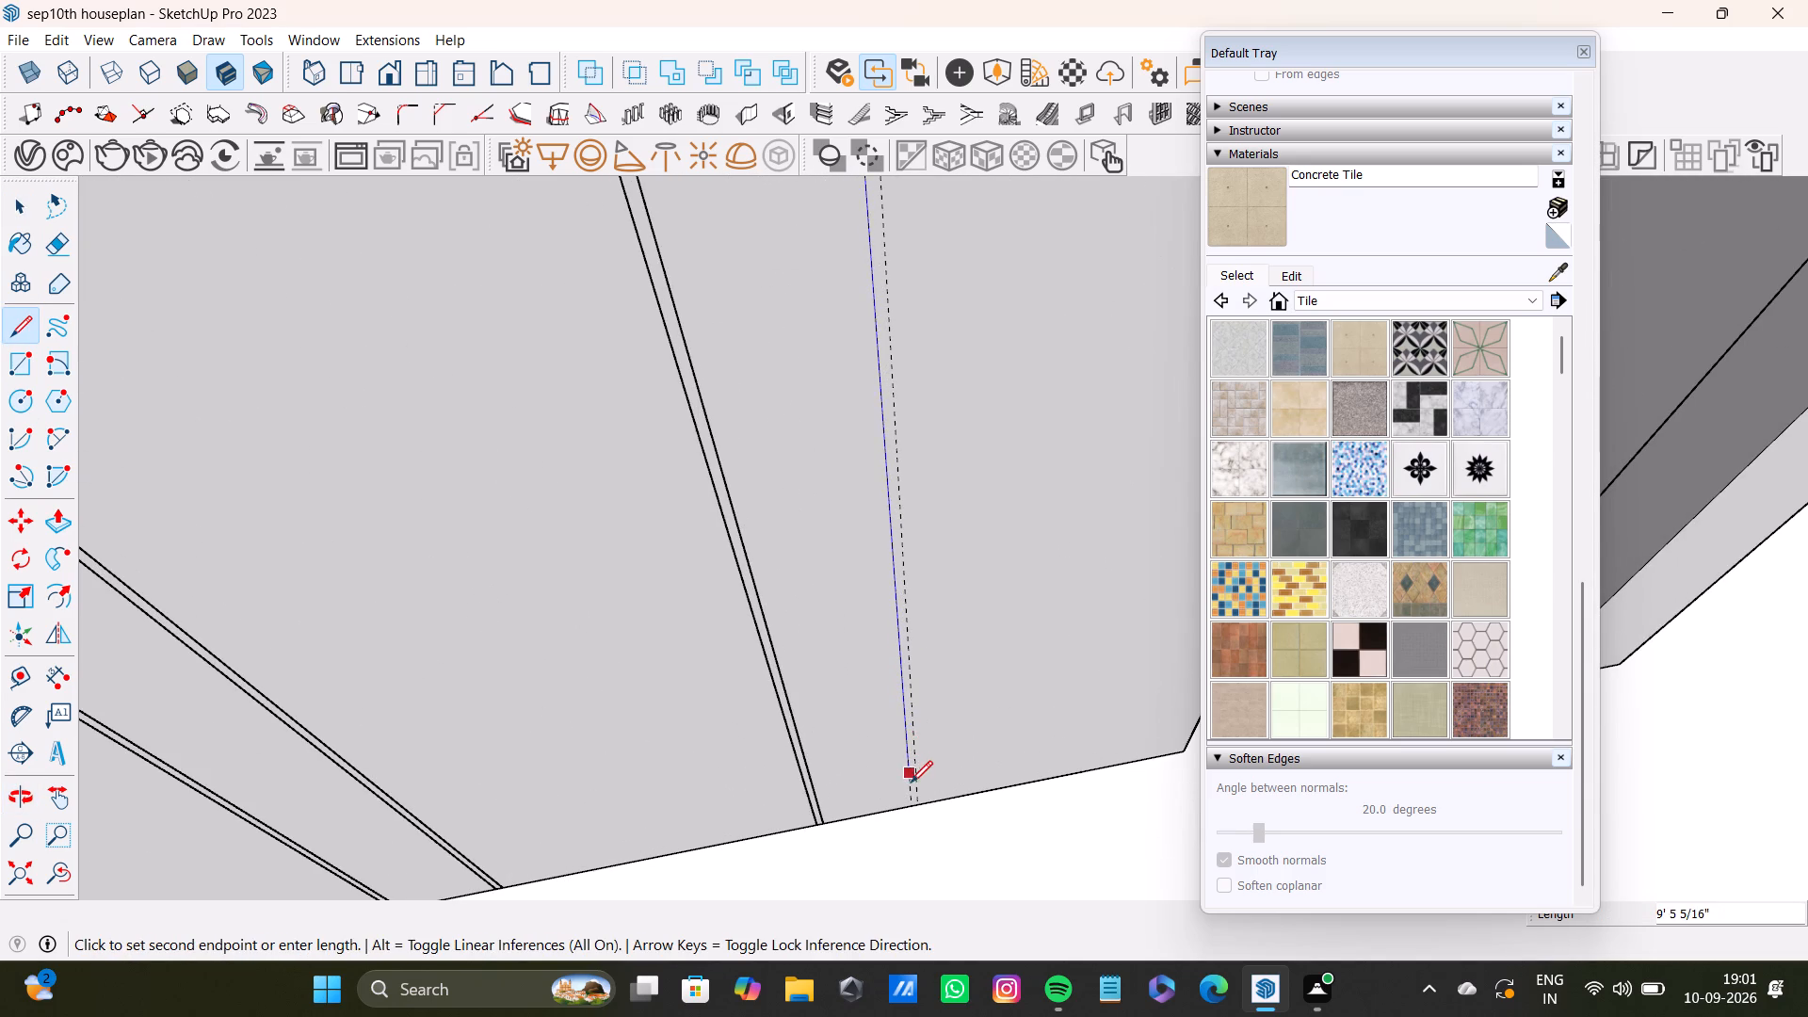
pyautogui.click(908, 808)
pyautogui.scroll(-8, 900, 789)
pyautogui.press('space')
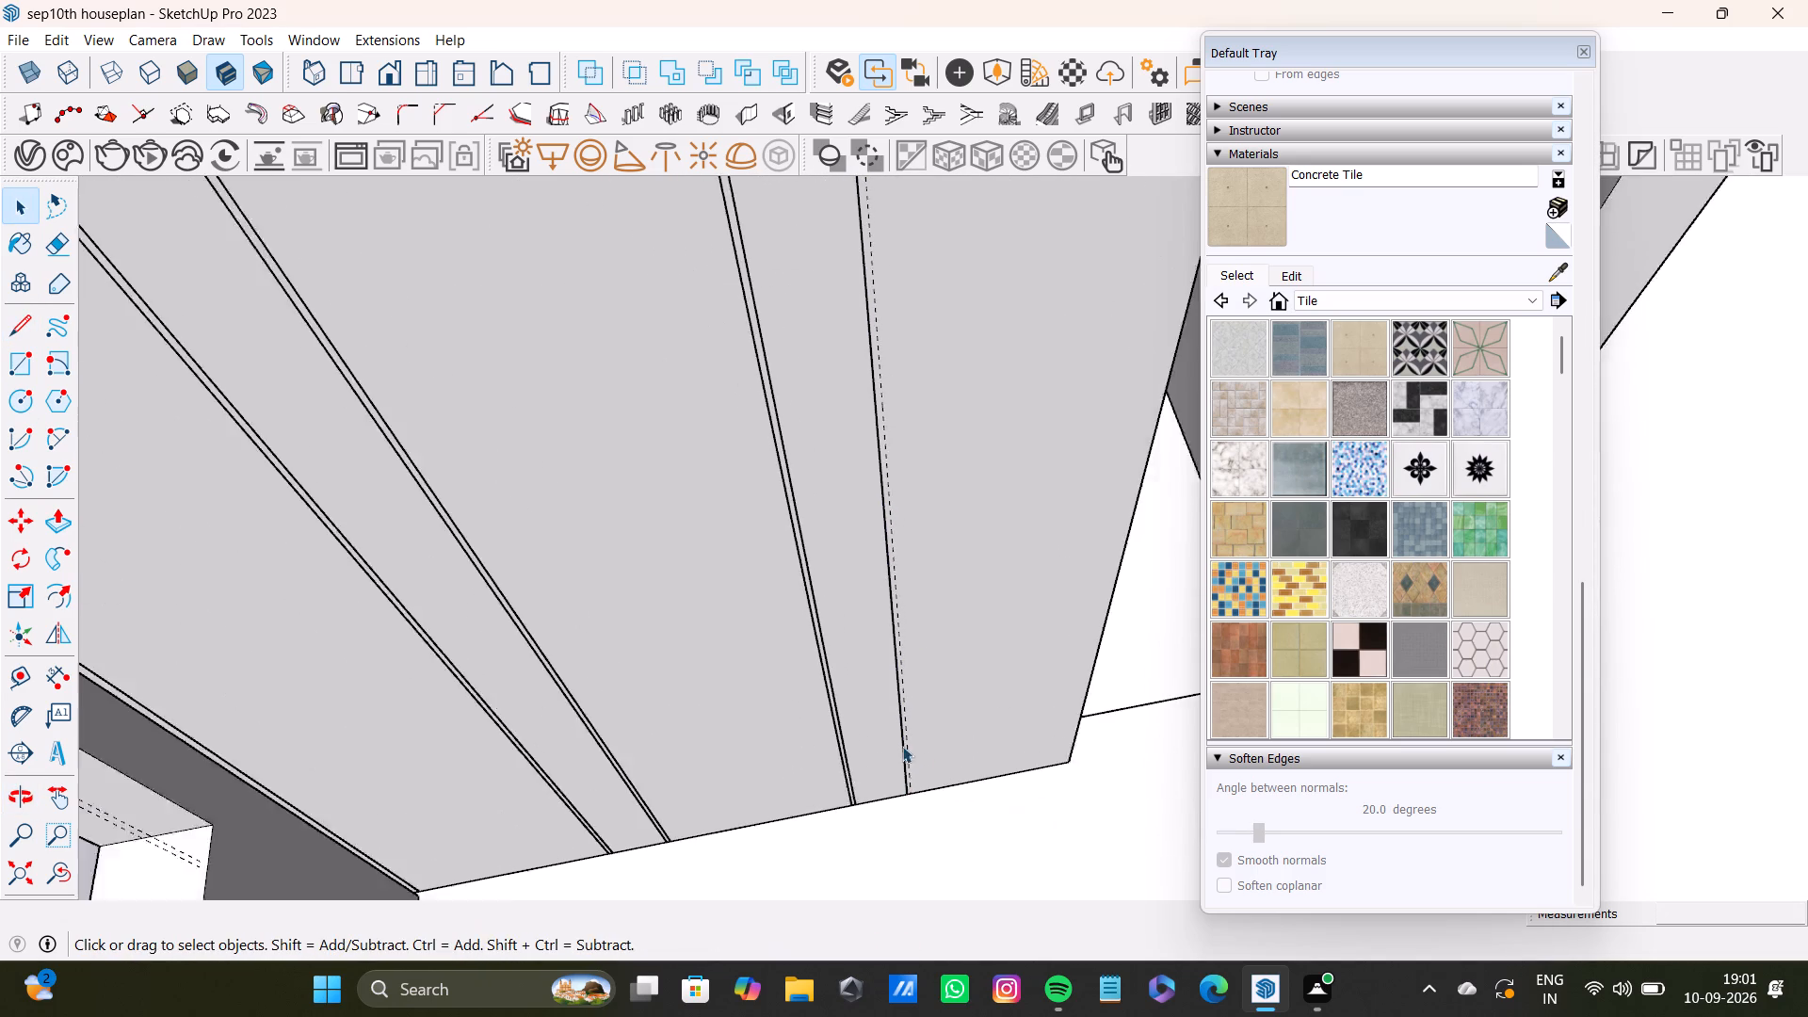
# Draw the groove's second edge line, about 10' long, along the guide nearer the doorway, from the wall's top to bottom edge.
pyautogui.keyDown('shift'); pyautogui.moveTo(858, 570); pyautogui.dragTo(870, 726, button='middle'); pyautogui.keyUp('shift')
pyautogui.press('l')
pyautogui.scroll(5, 940, 657)
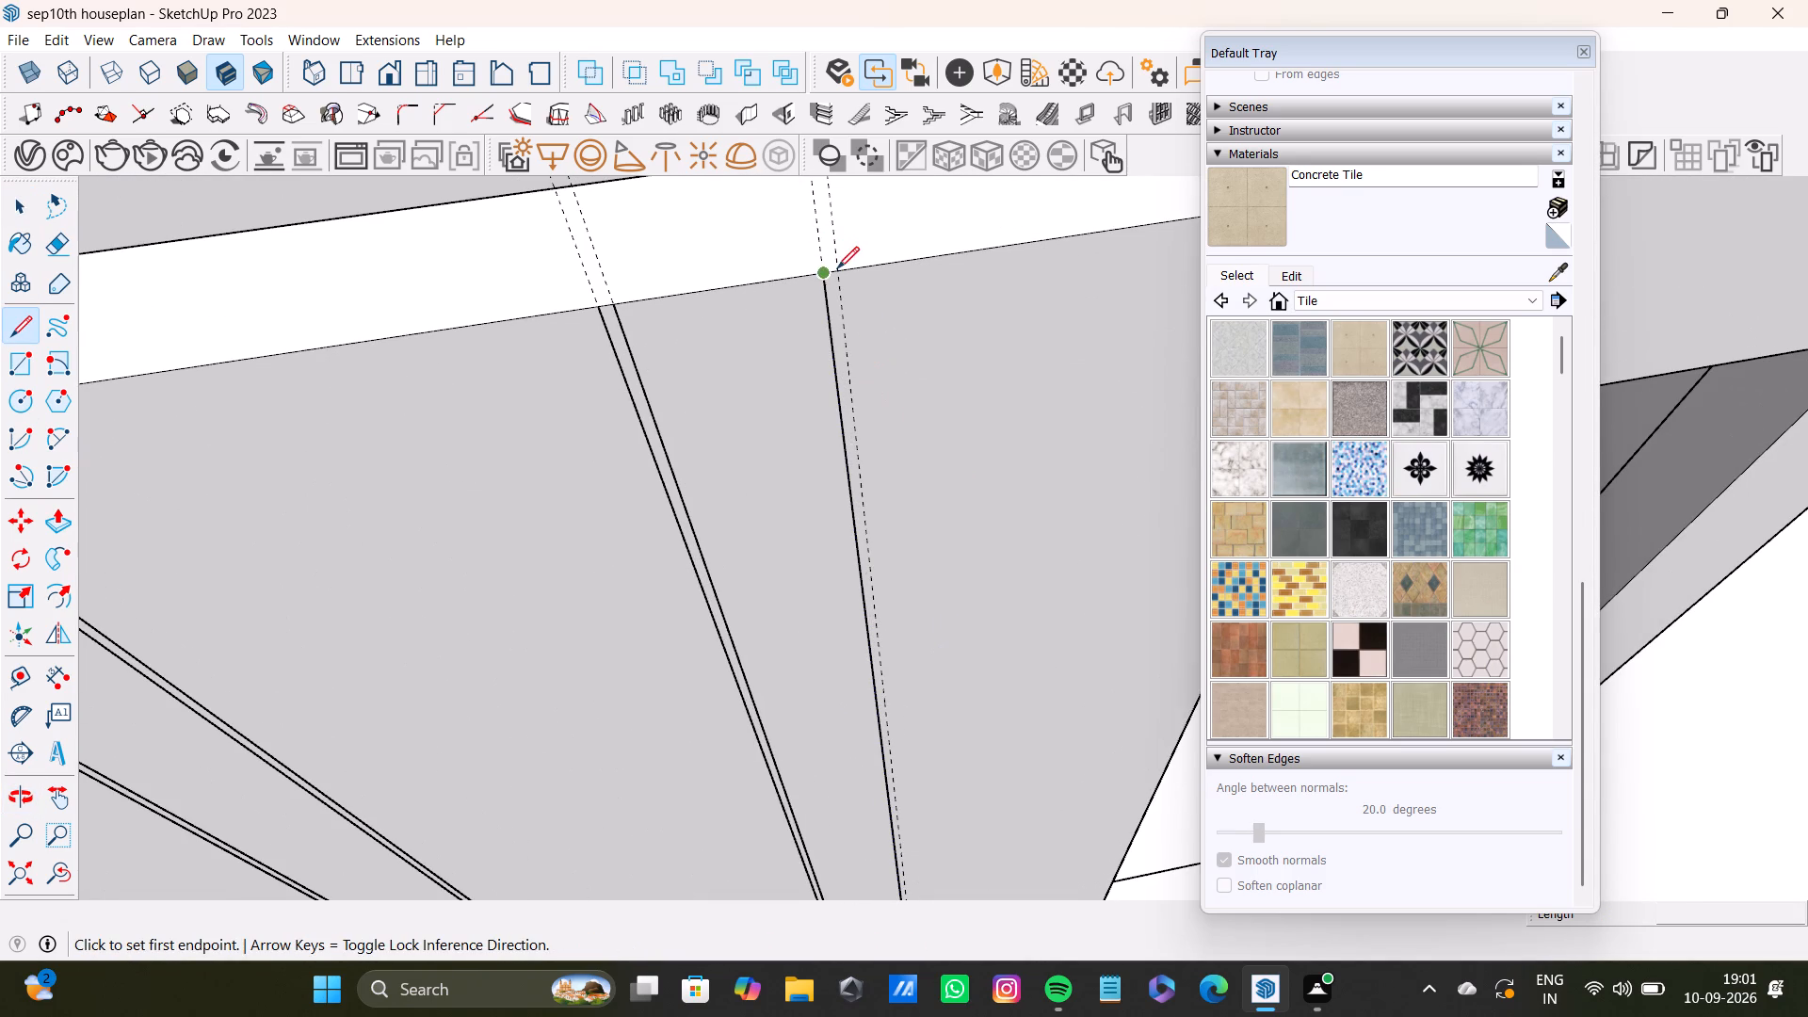
pyautogui.click(838, 270)
pyautogui.scroll(-3, 867, 541)
pyautogui.keyDown('shift'); pyautogui.moveTo(876, 623); pyautogui.dragTo(850, 275, button='middle'); pyautogui.keyUp('shift')
pyautogui.scroll(8, 869, 516)
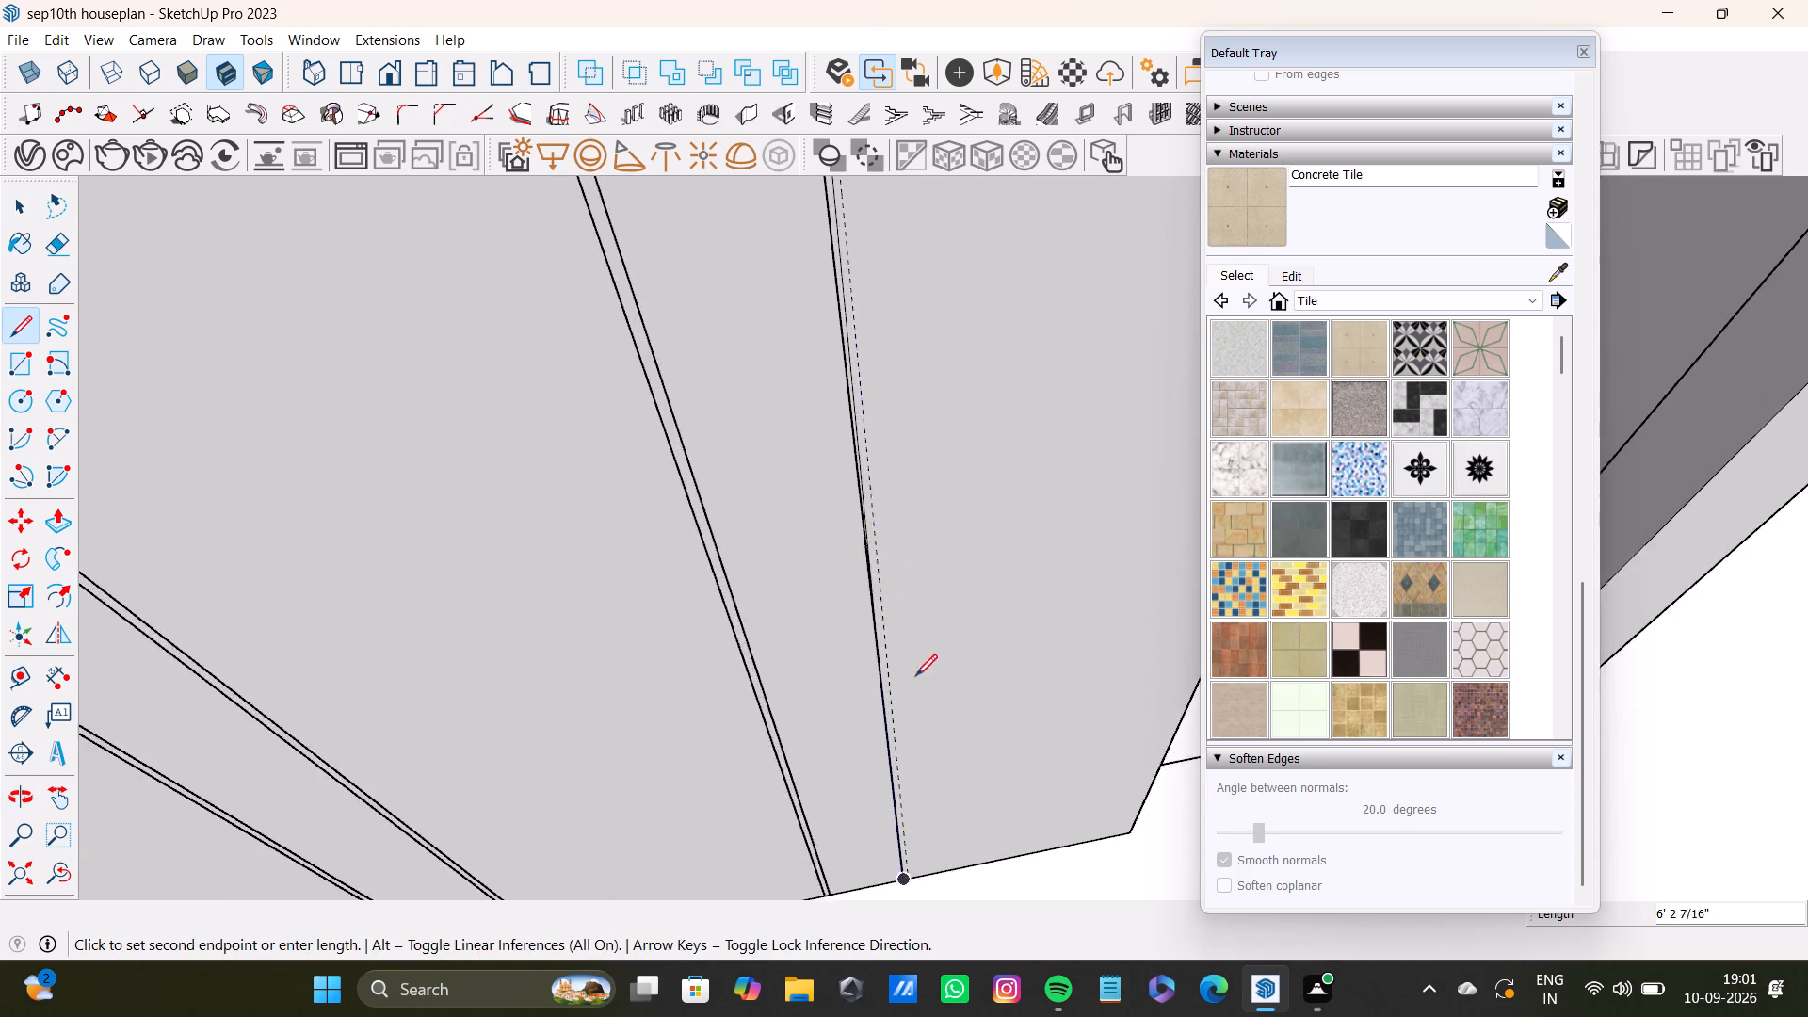
pyautogui.scroll(1, 915, 676)
pyautogui.keyDown('shift'); pyautogui.moveTo(917, 828); pyautogui.dragTo(865, 638, button='middle'); pyautogui.keyUp('shift')
pyautogui.scroll(2, 870, 693)
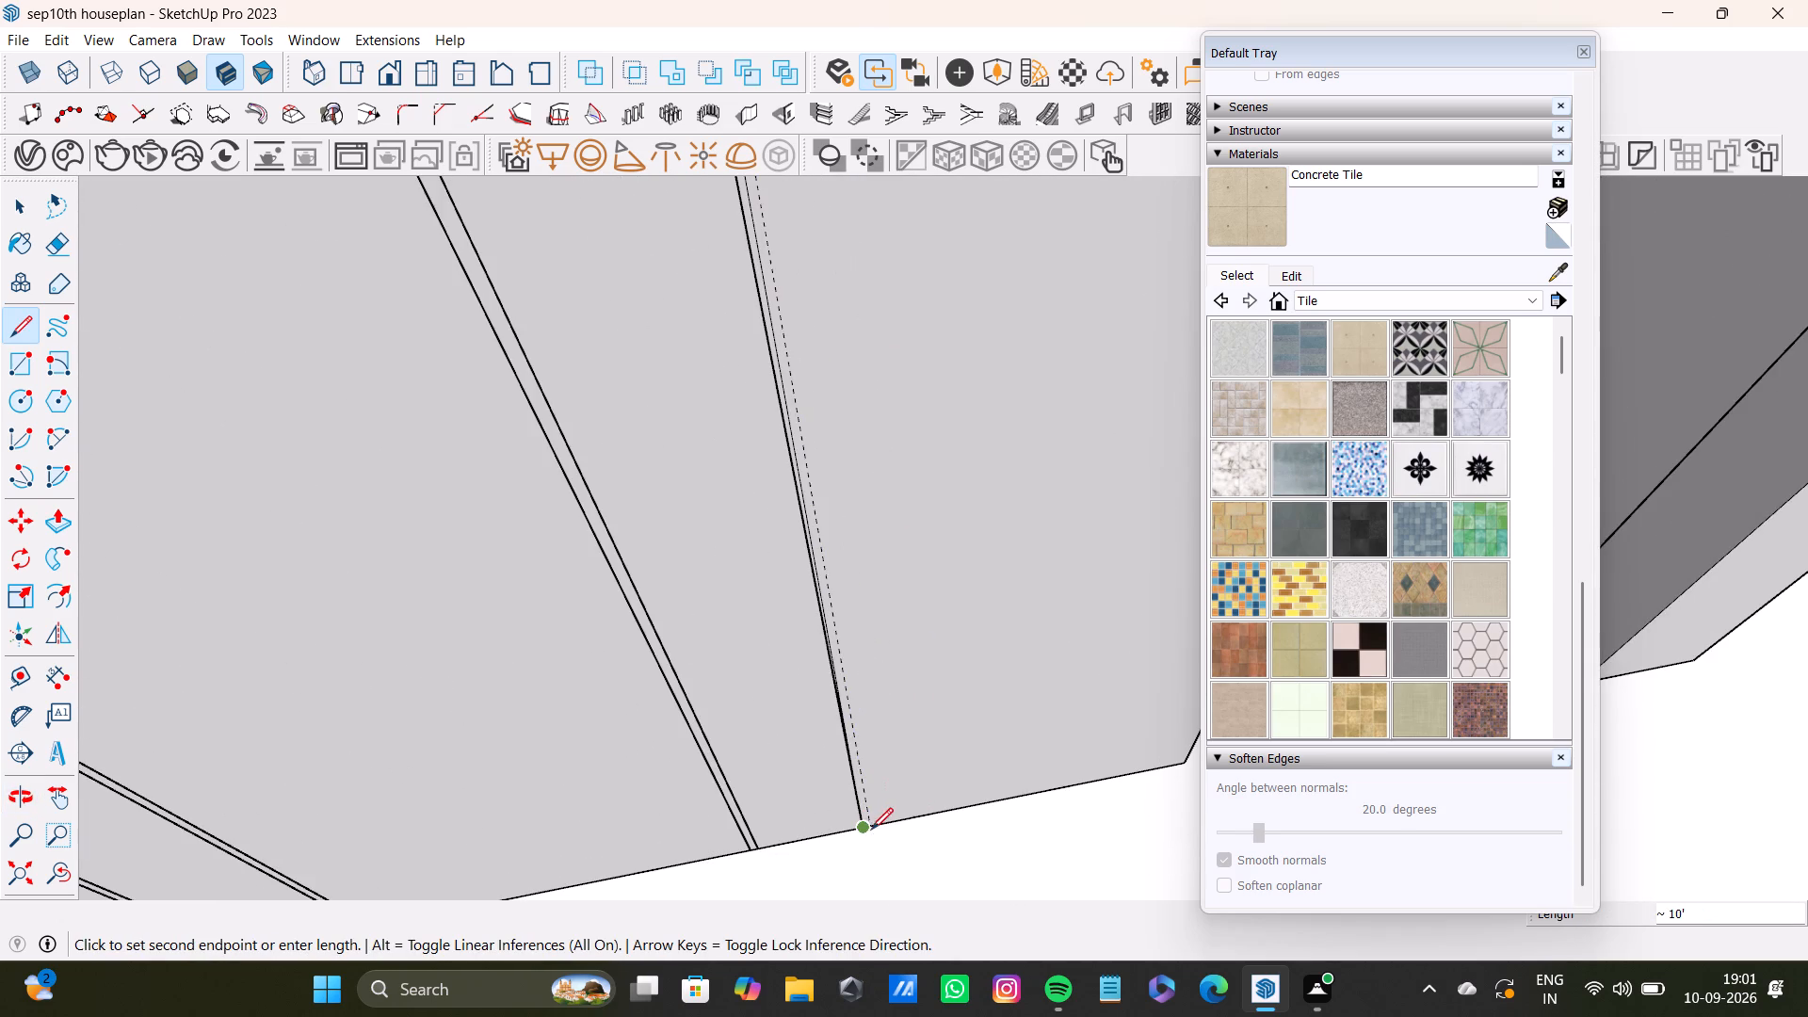
pyautogui.scroll(3, 871, 828)
pyautogui.keyDown('shift'); pyautogui.moveTo(869, 814); pyautogui.dragTo(862, 708, button='middle'); pyautogui.keyUp('shift')
pyautogui.scroll(3, 852, 711)
pyautogui.click(871, 736)
pyautogui.press('space')
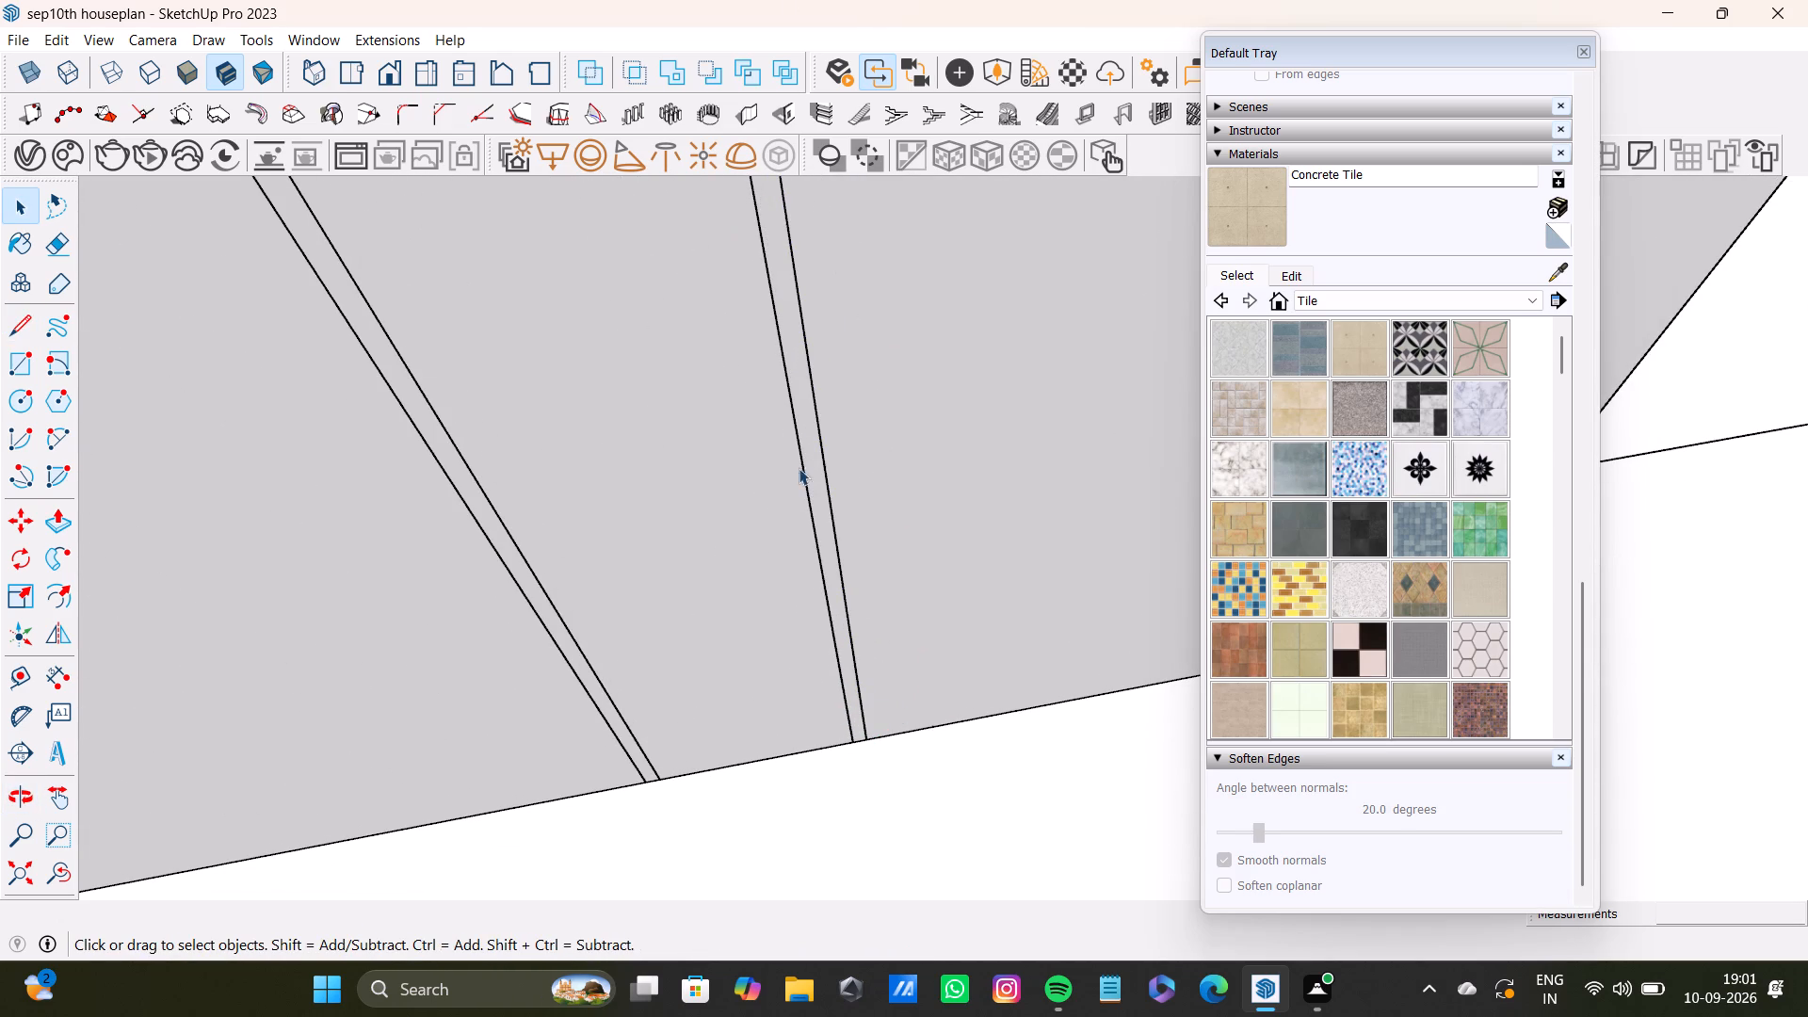
# Examine the groove lines on the hall's side wall and their spacing up to the door opening.
pyautogui.scroll(-10, 831, 585)
pyautogui.keyDown('shift'); pyautogui.moveTo(745, 510); pyautogui.dragTo(838, 793, button='middle'); pyautogui.keyUp('shift')
pyautogui.scroll(-10, 787, 649)
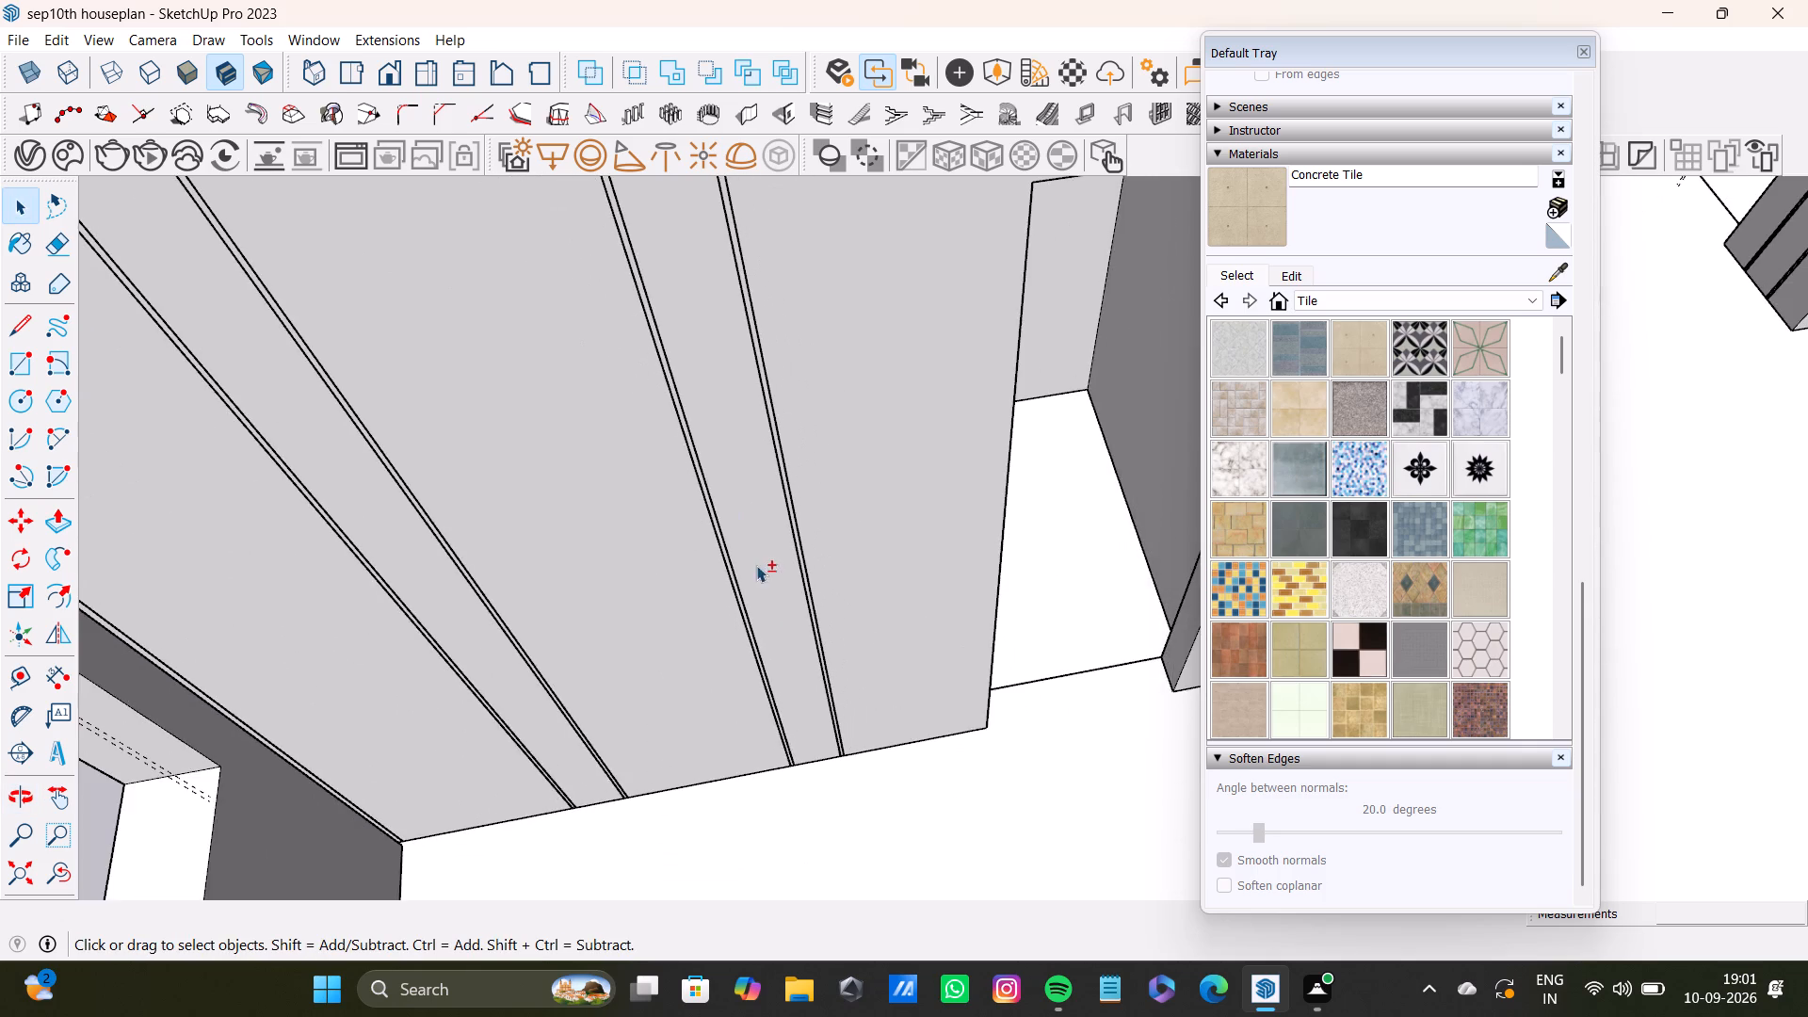
pyautogui.keyDown('shift'); pyautogui.moveTo(746, 538); pyautogui.dragTo(798, 743, button='middle'); pyautogui.keyUp('shift')
pyautogui.moveTo(879, 693); pyautogui.dragTo(595, 668, button='middle')
pyautogui.scroll(-4, 603, 587)
pyautogui.keyDown('shift'); pyautogui.scroll(1, 652, 604); pyautogui.keyUp('shift')
pyautogui.middleClick(653, 613)
pyautogui.scroll(-1, 653, 613)
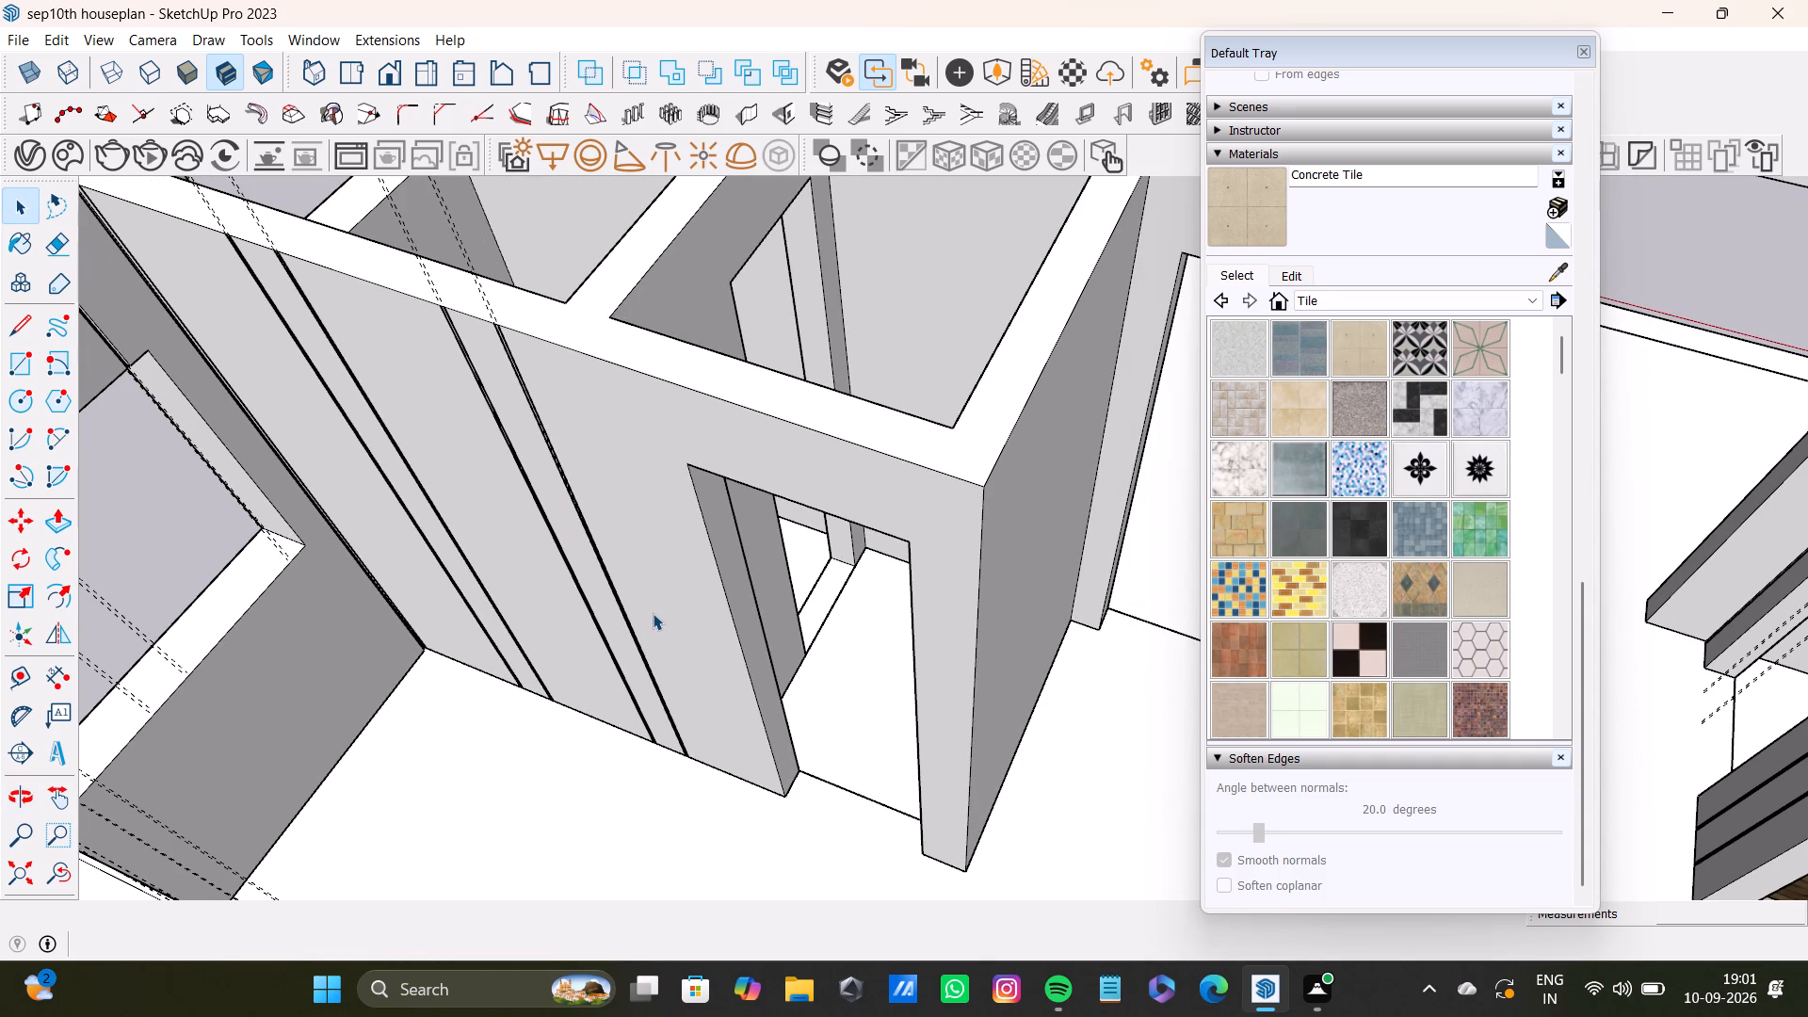
pyautogui.scroll(-8, 320, 279)
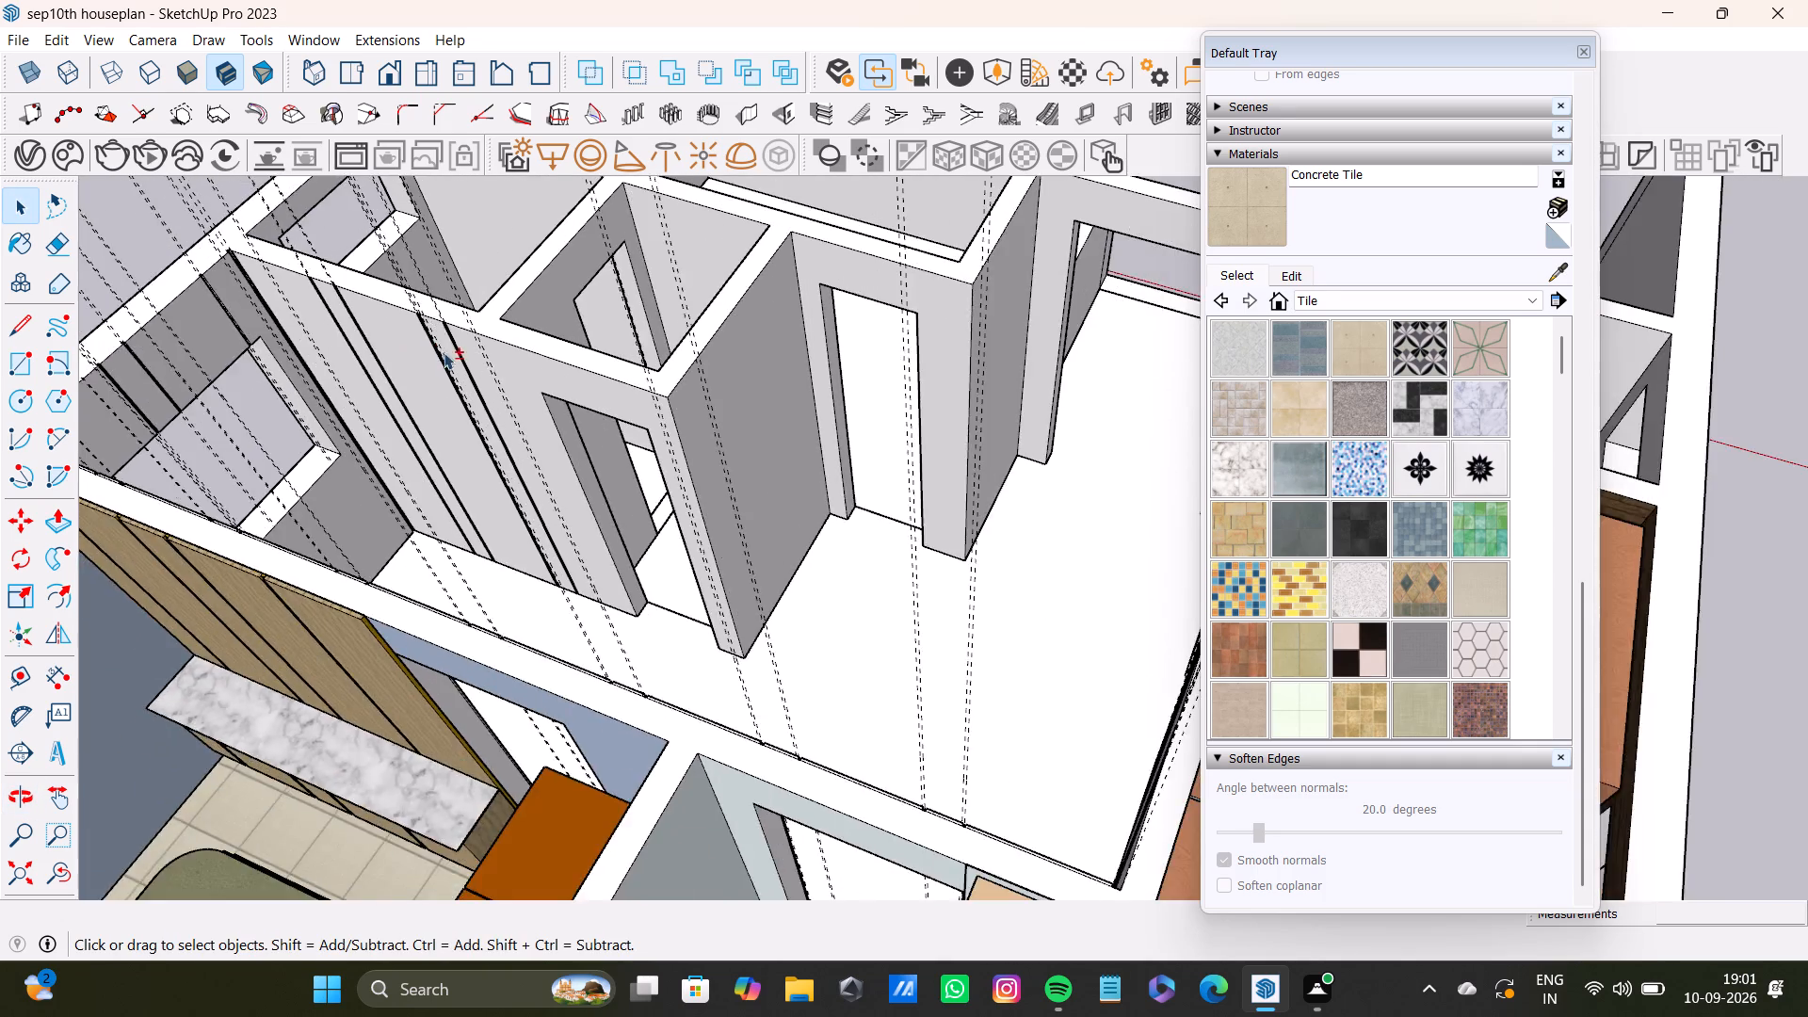
pyautogui.keyDown('shift'); pyautogui.moveTo(444, 352); pyautogui.dragTo(860, 460, button='middle'); pyautogui.keyUp('shift')
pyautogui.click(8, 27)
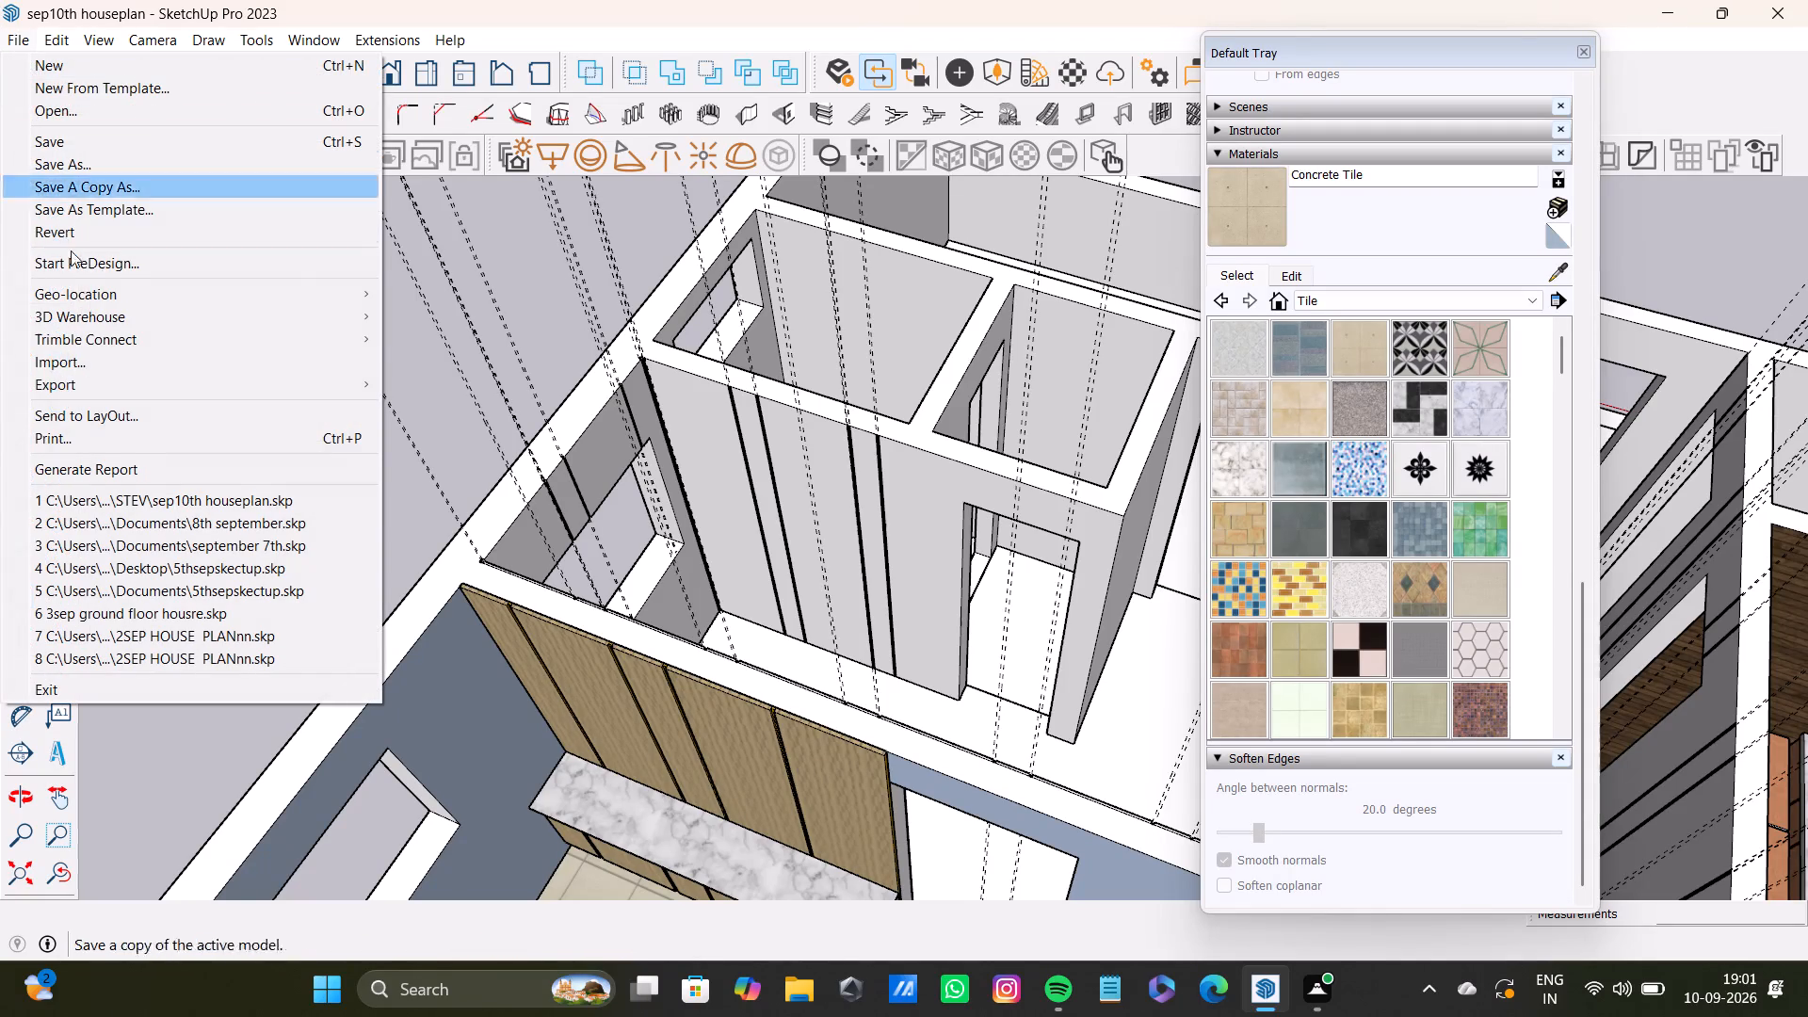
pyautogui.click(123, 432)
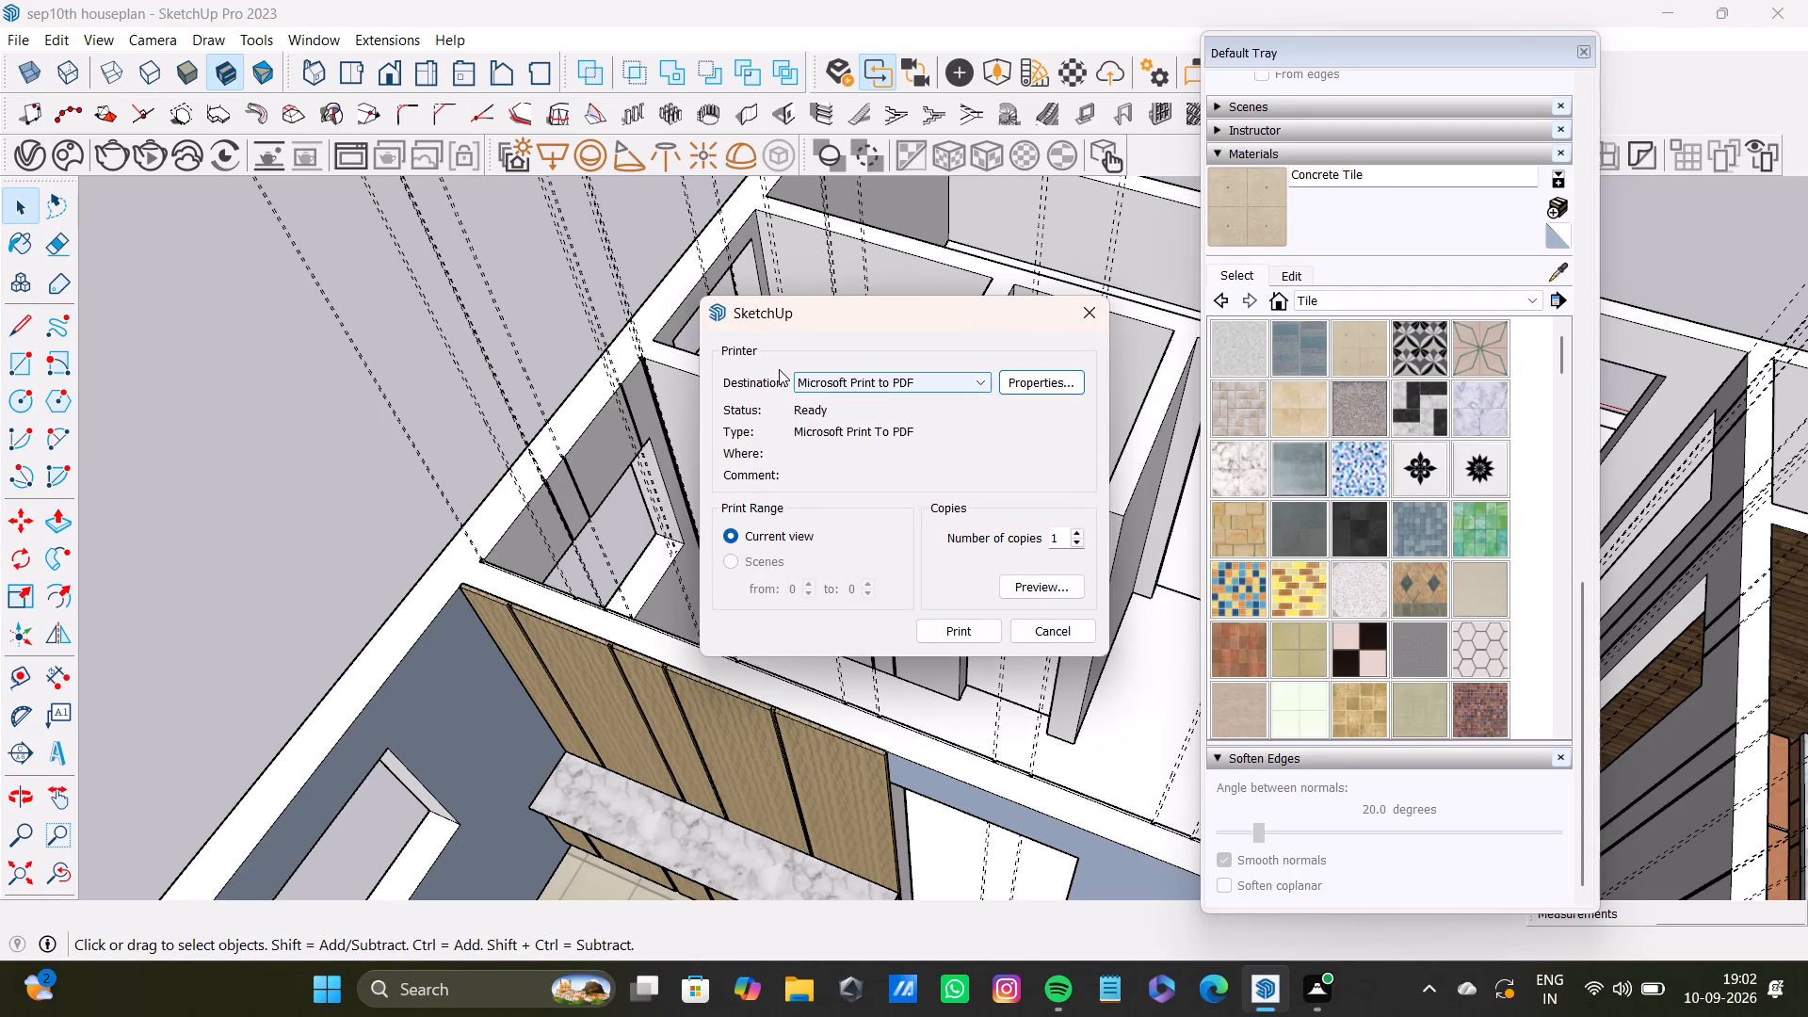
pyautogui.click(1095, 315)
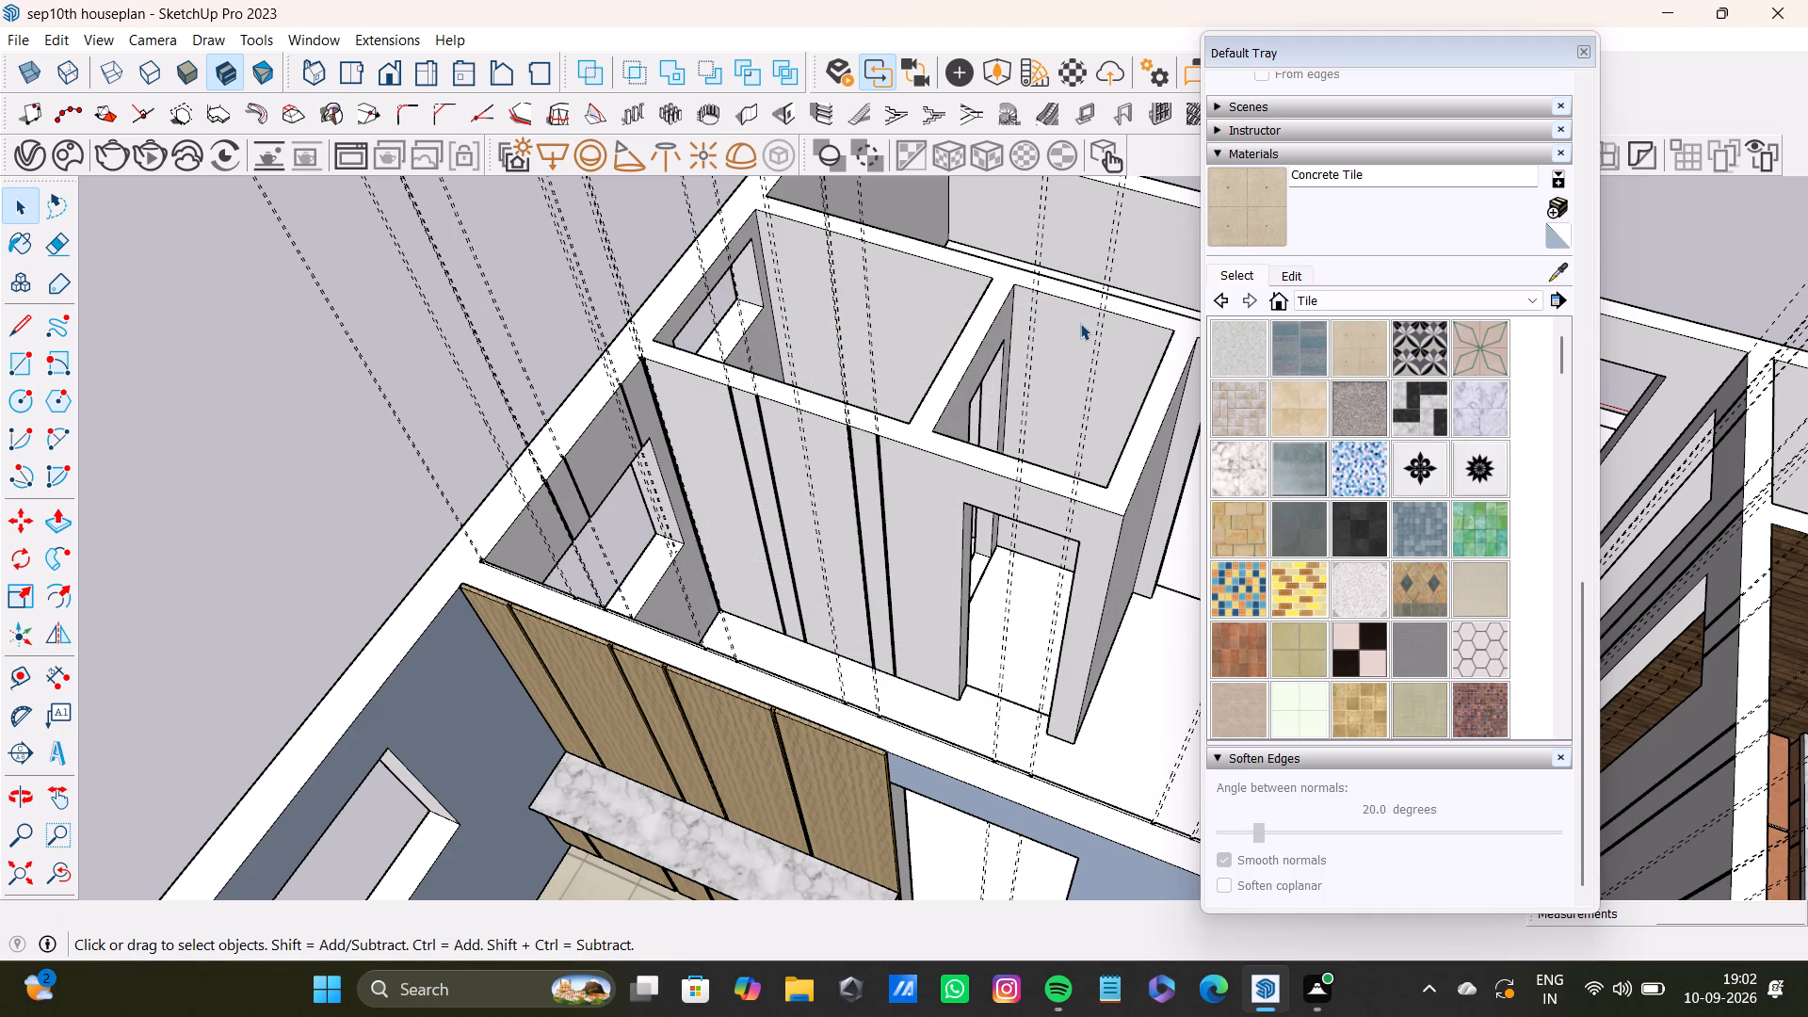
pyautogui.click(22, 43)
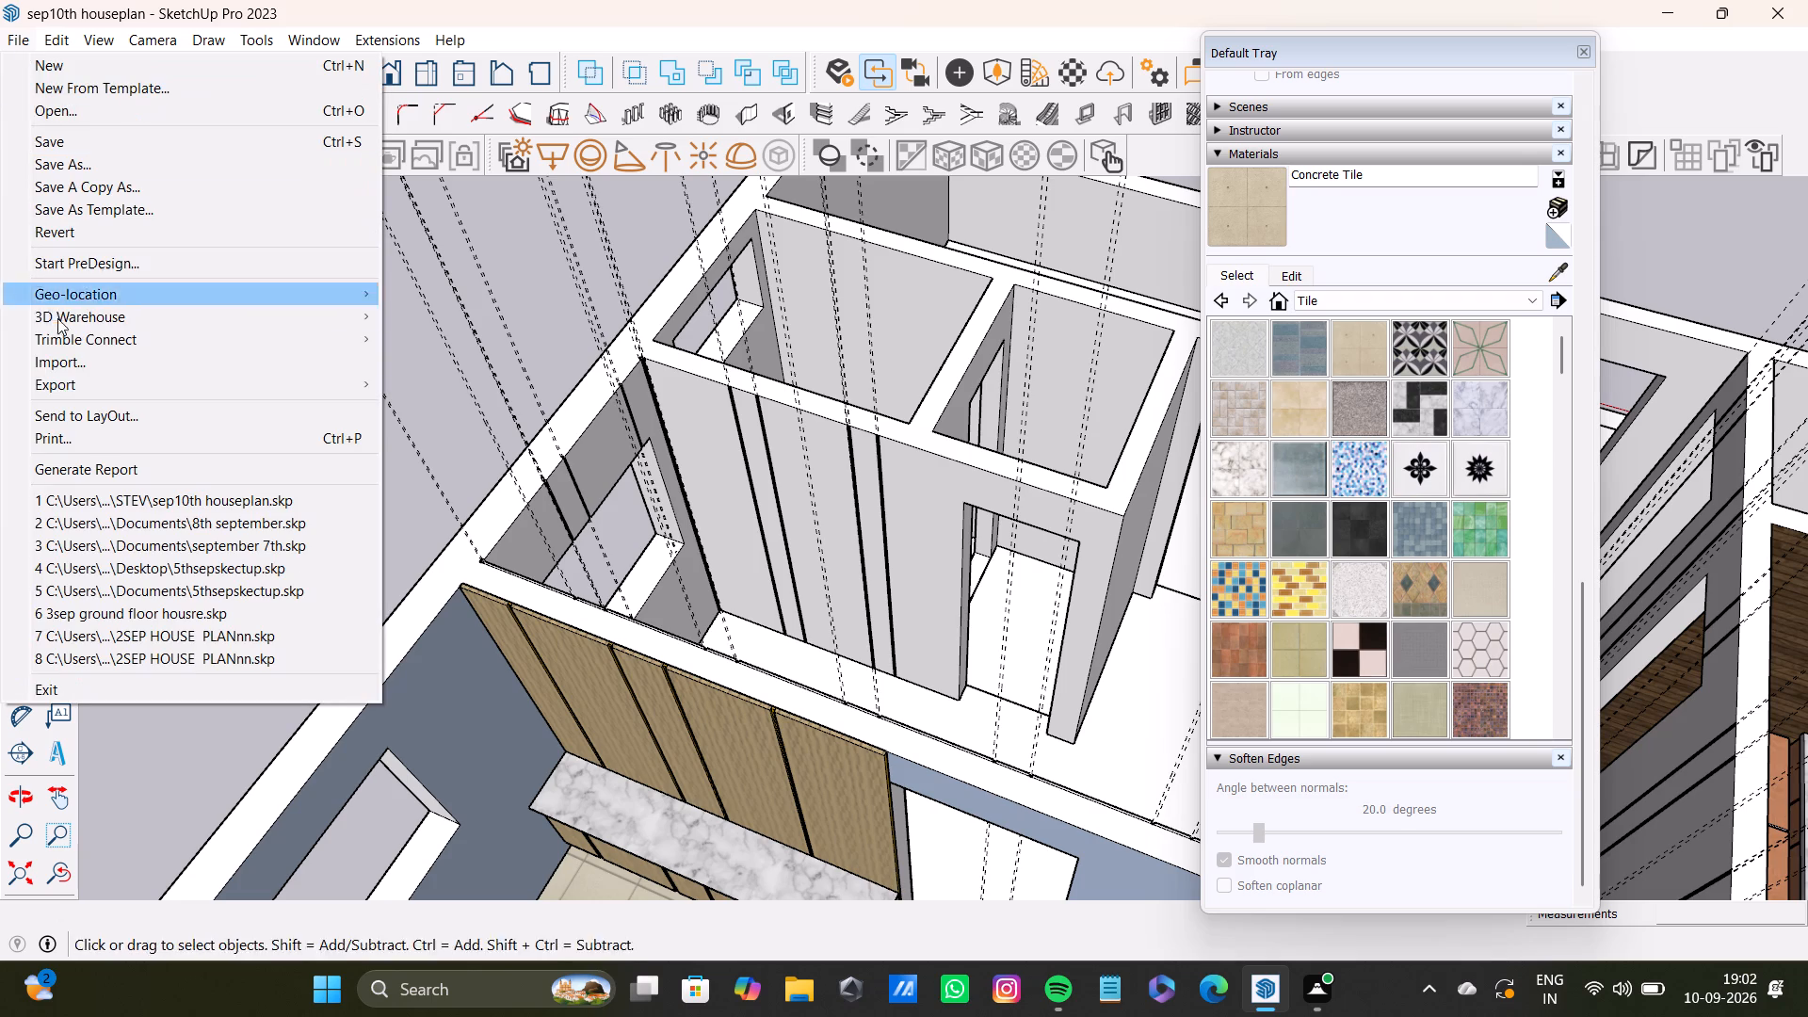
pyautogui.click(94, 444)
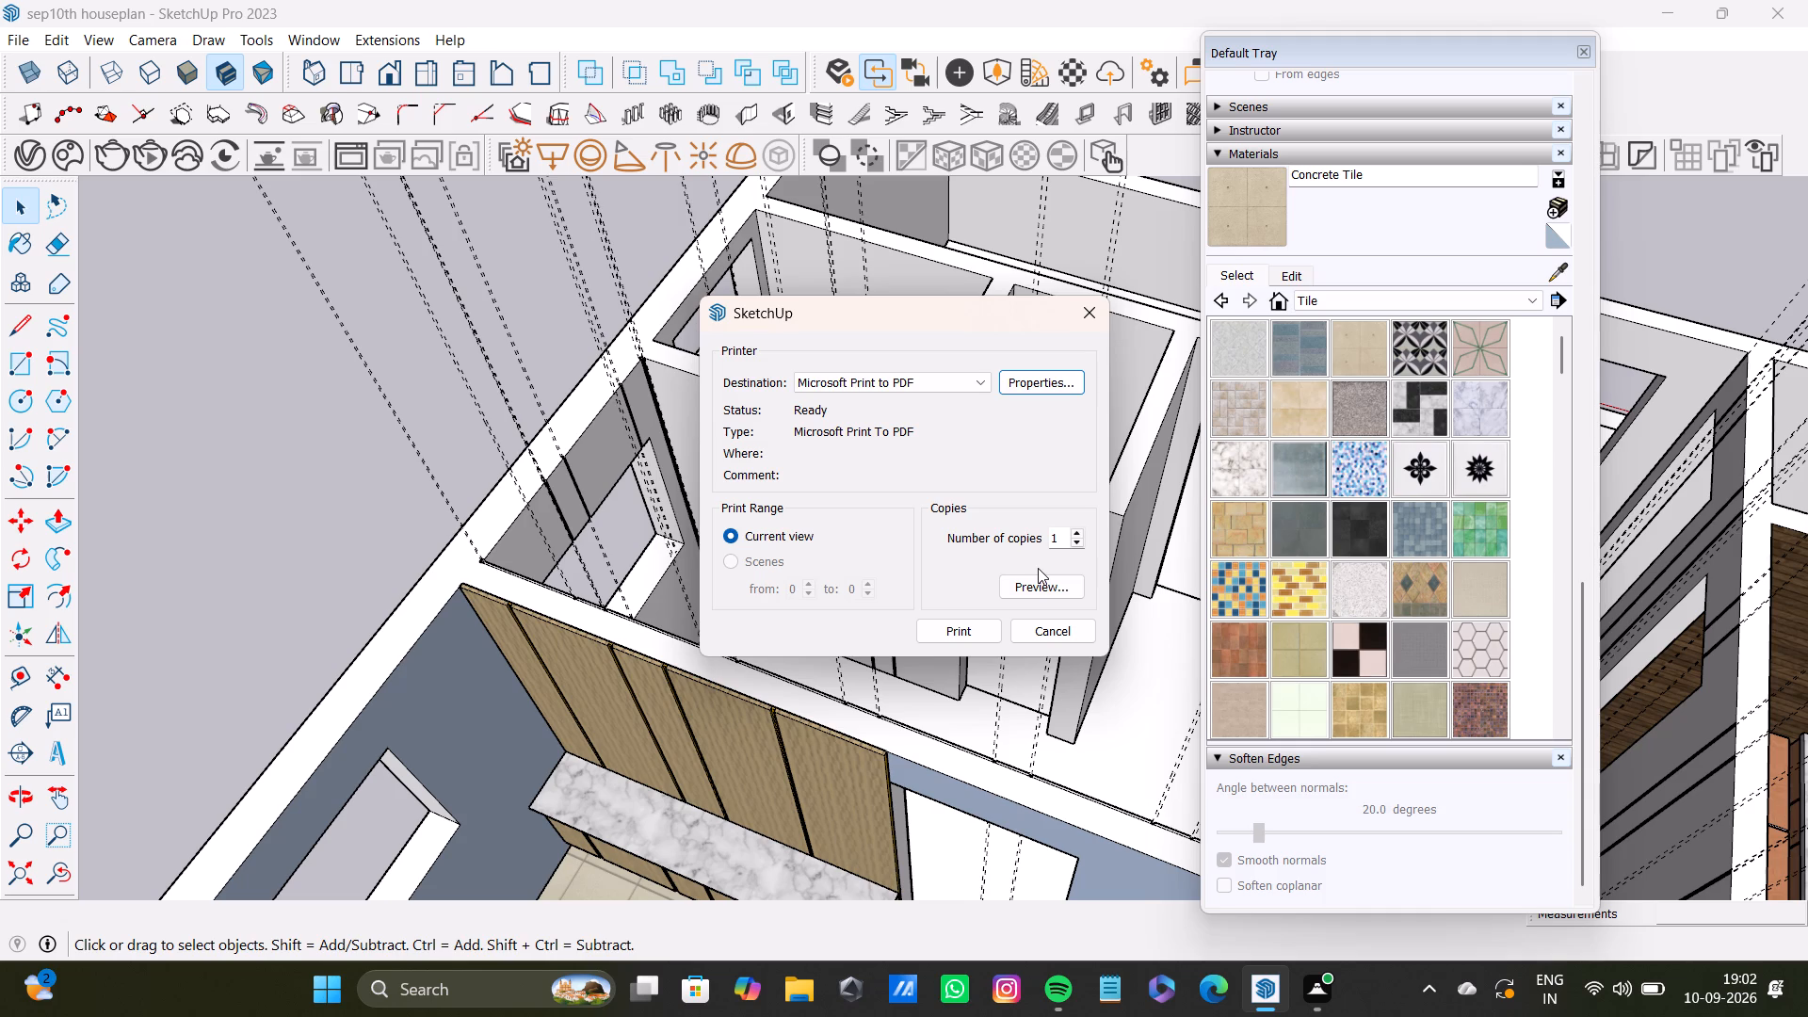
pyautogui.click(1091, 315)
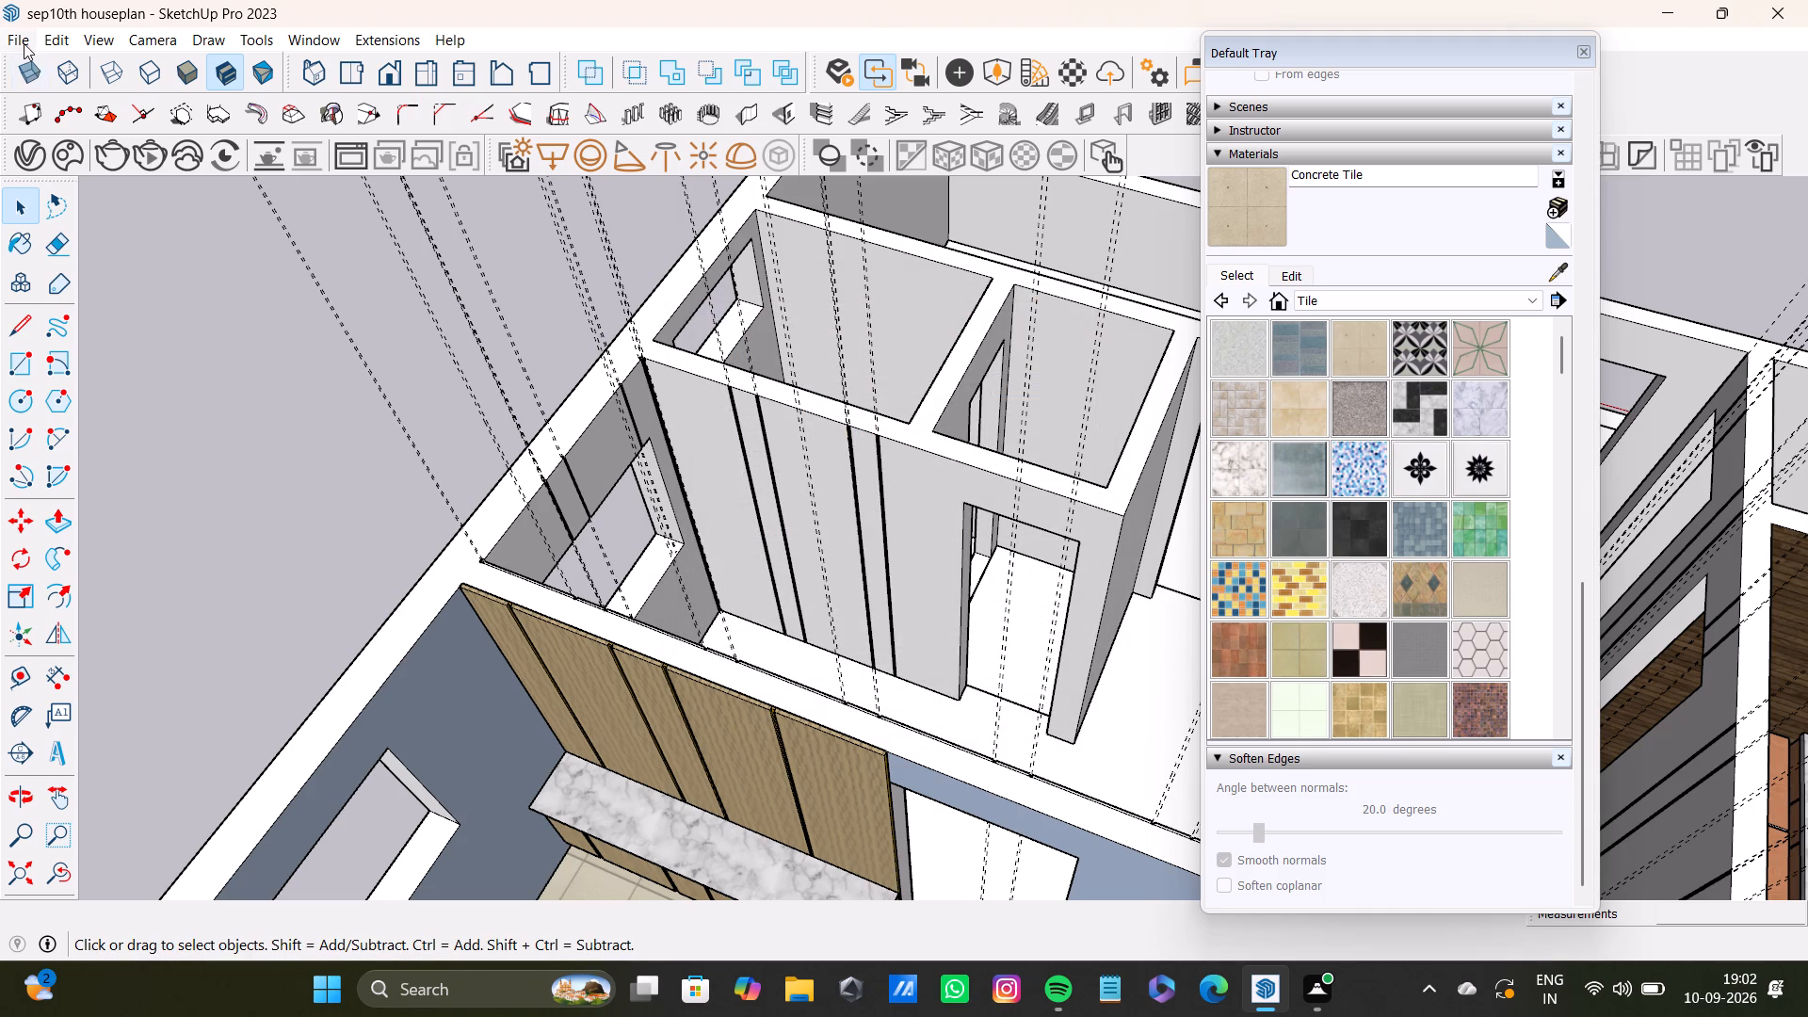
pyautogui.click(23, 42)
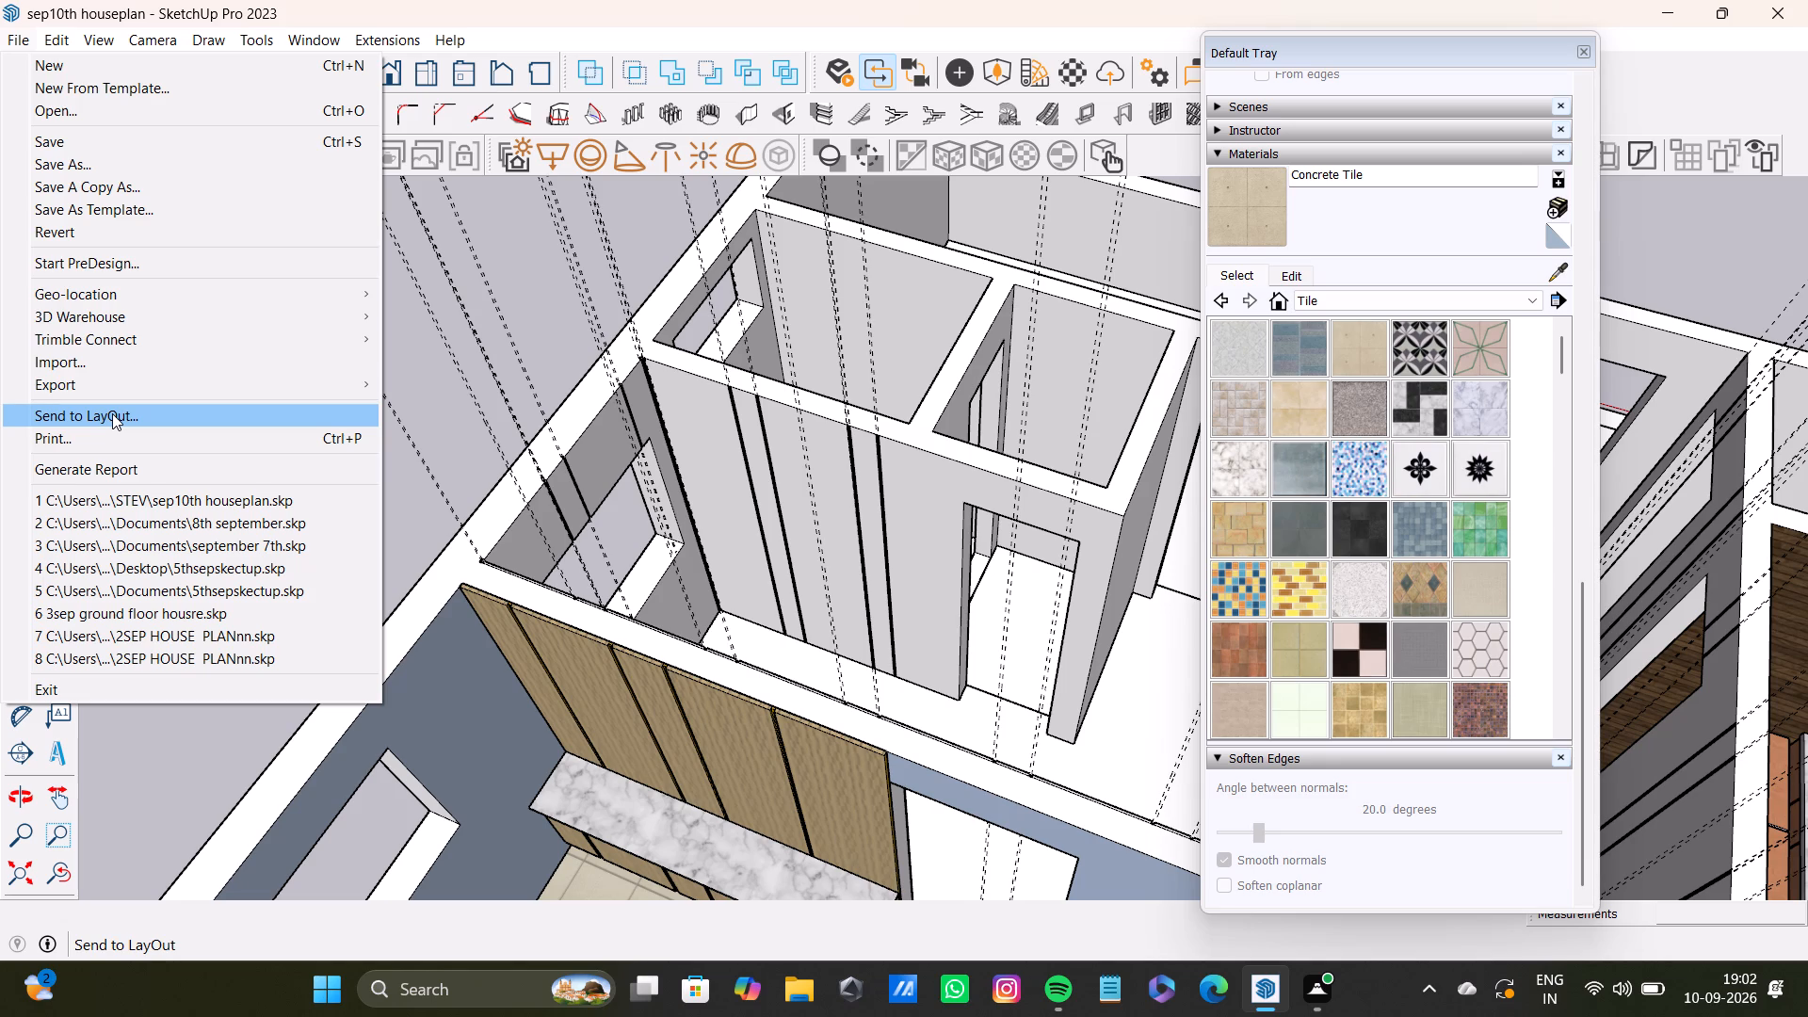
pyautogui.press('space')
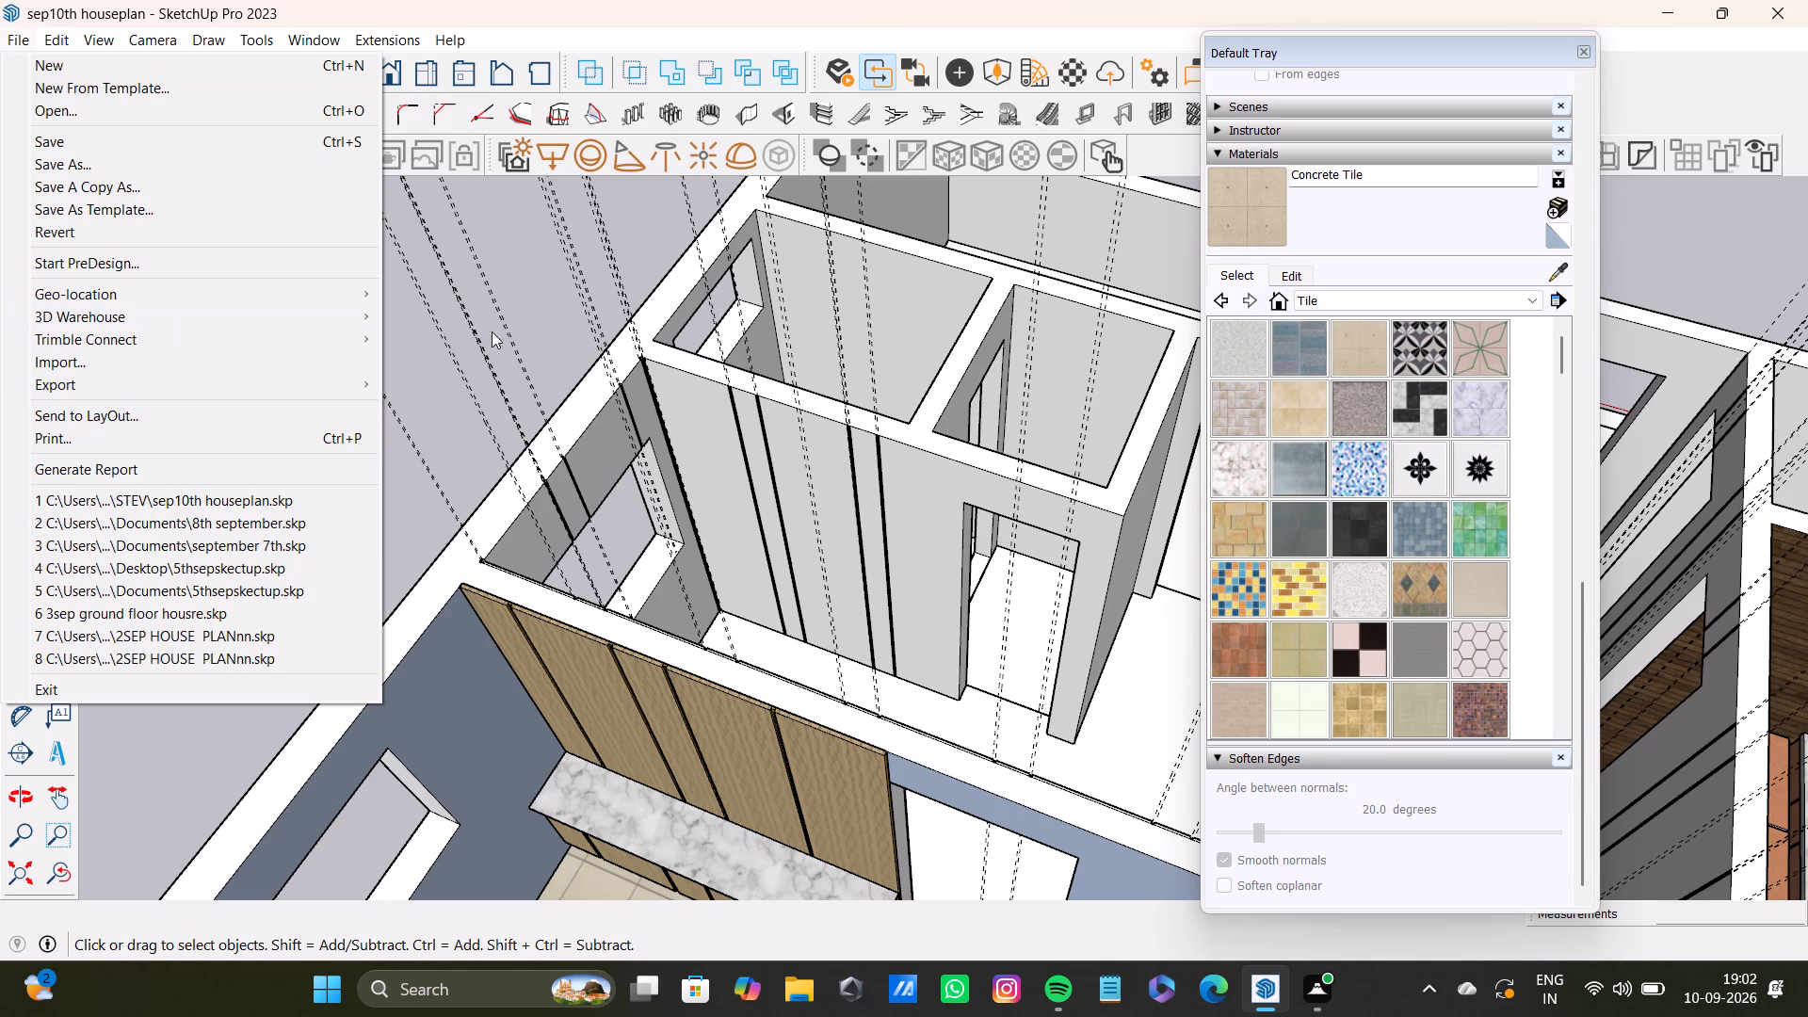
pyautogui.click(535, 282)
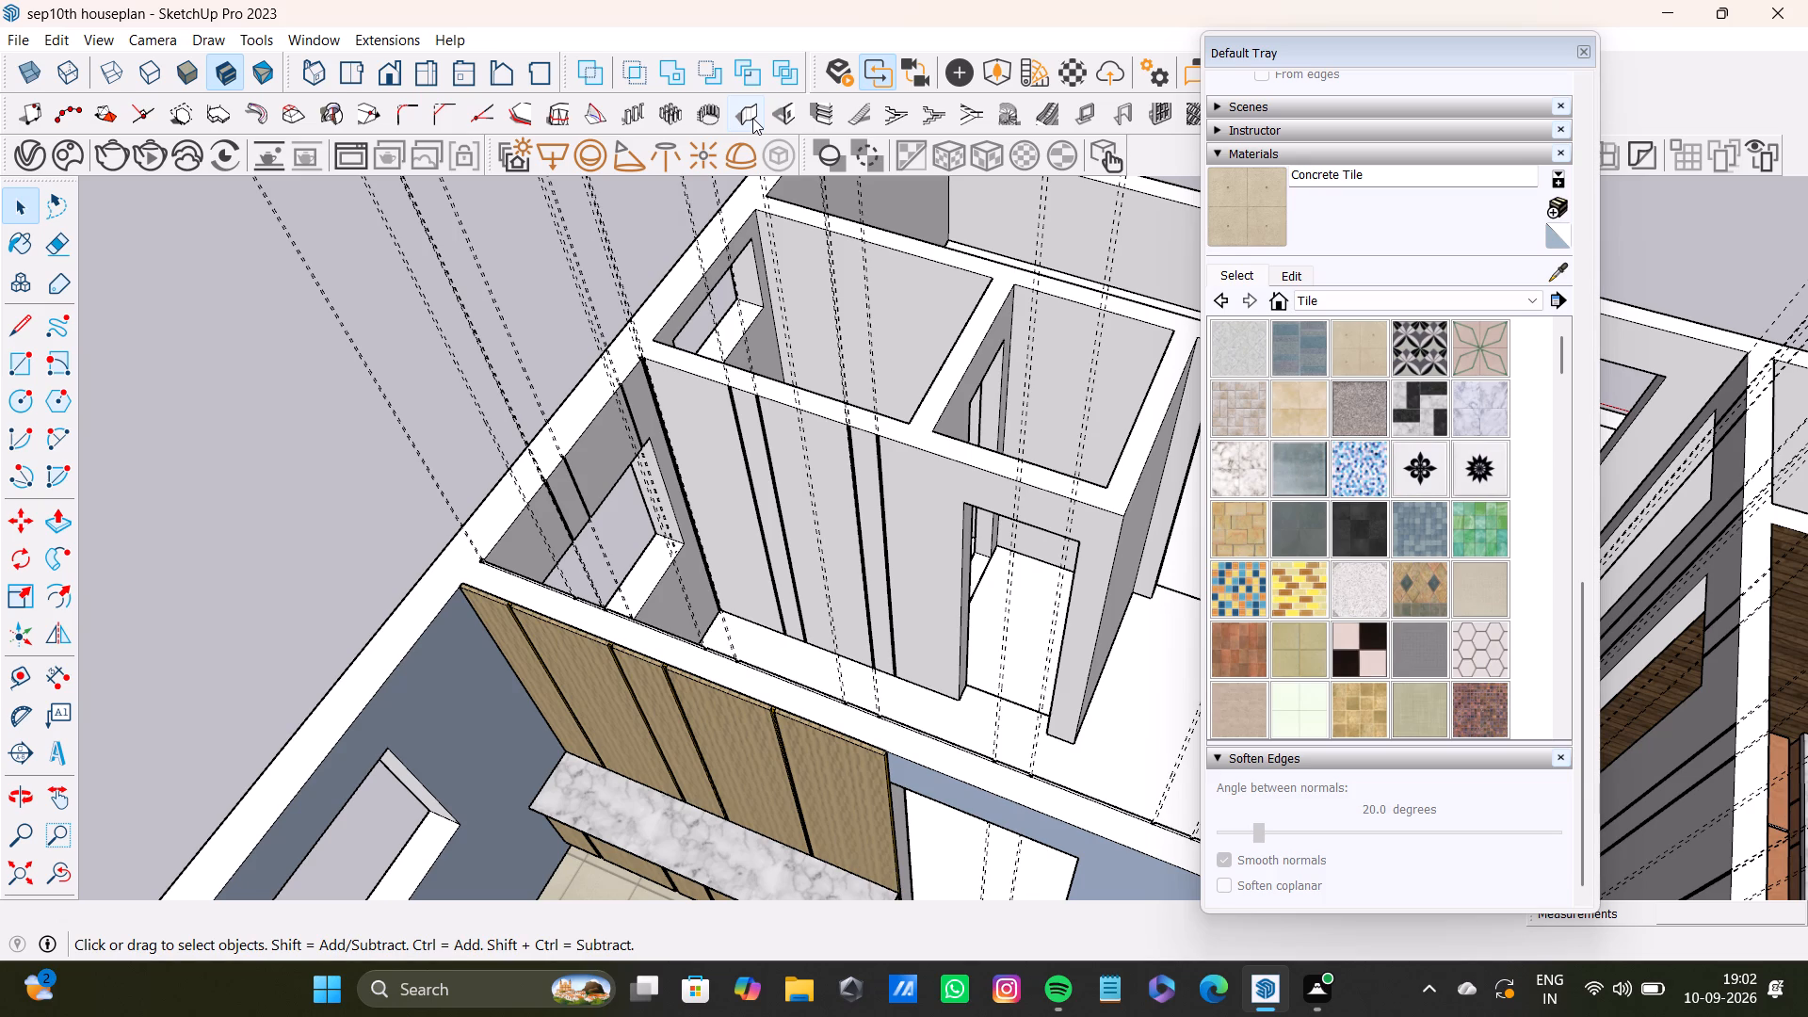
# Examine the hall's grooved wall, its door opening and the facing grooved wall and adjoining rooms from several angles.
pyautogui.scroll(-6, 783, 276)
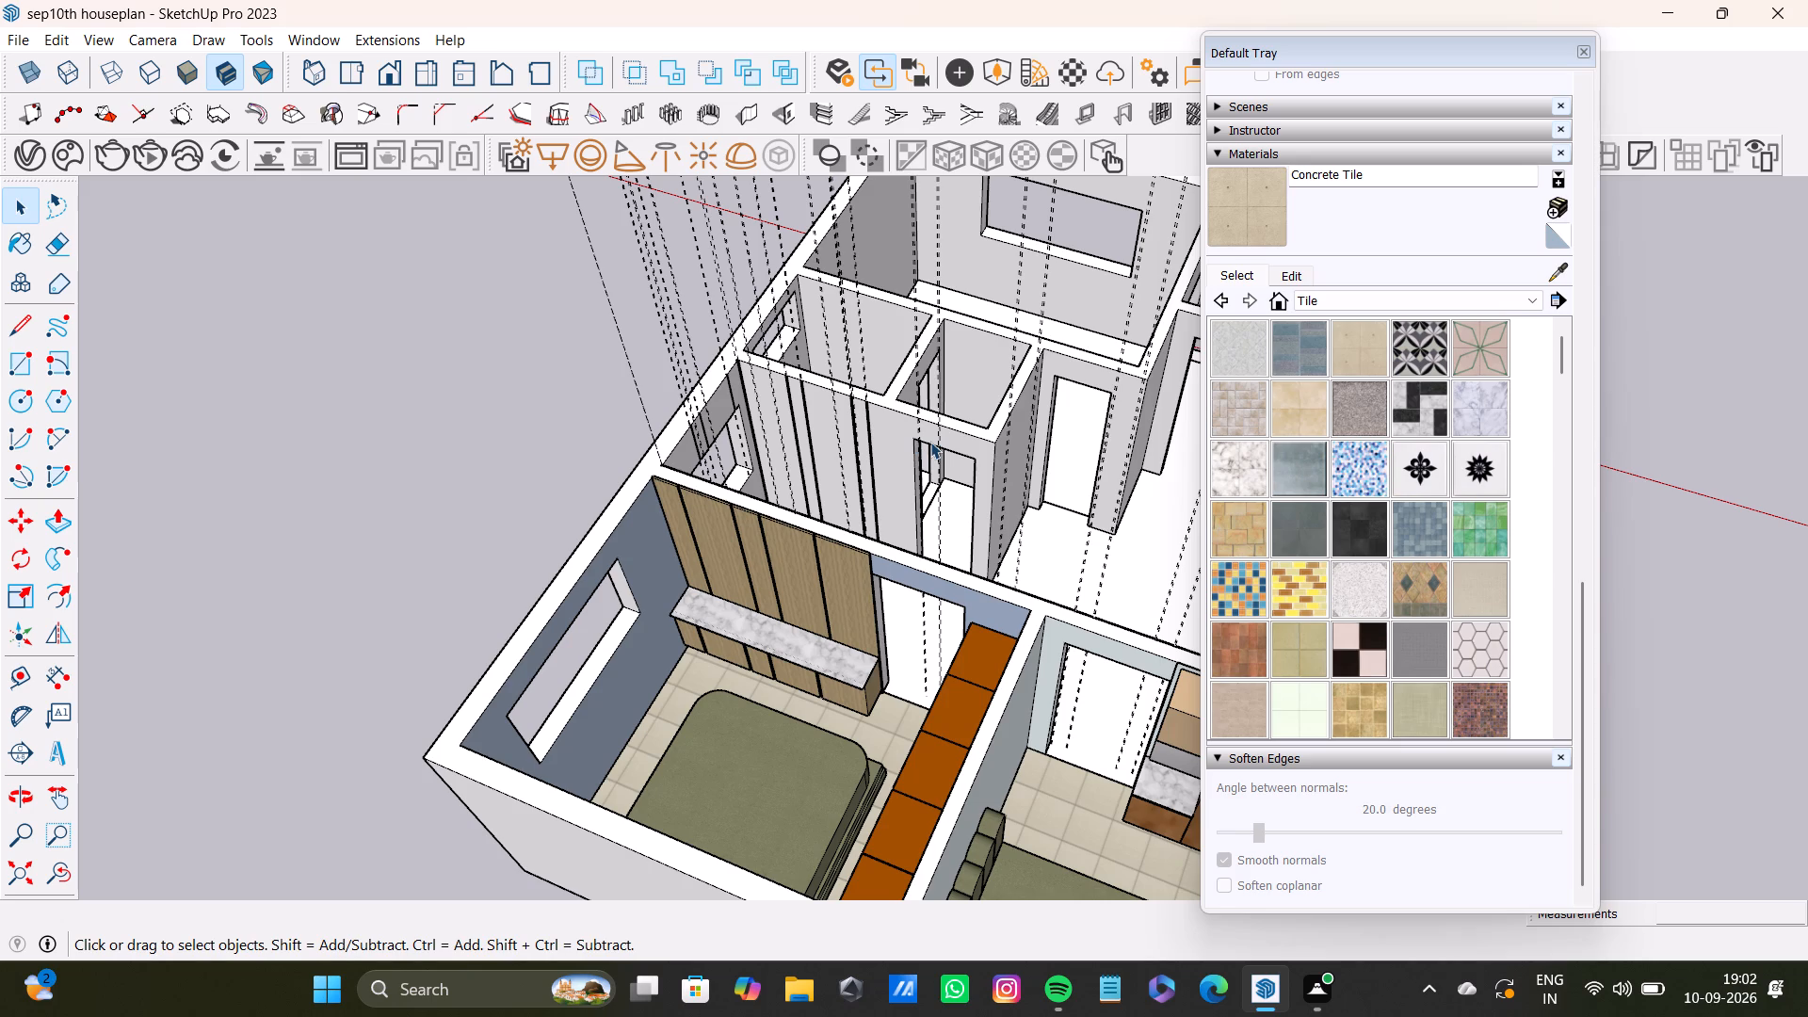
pyautogui.scroll(12, 939, 531)
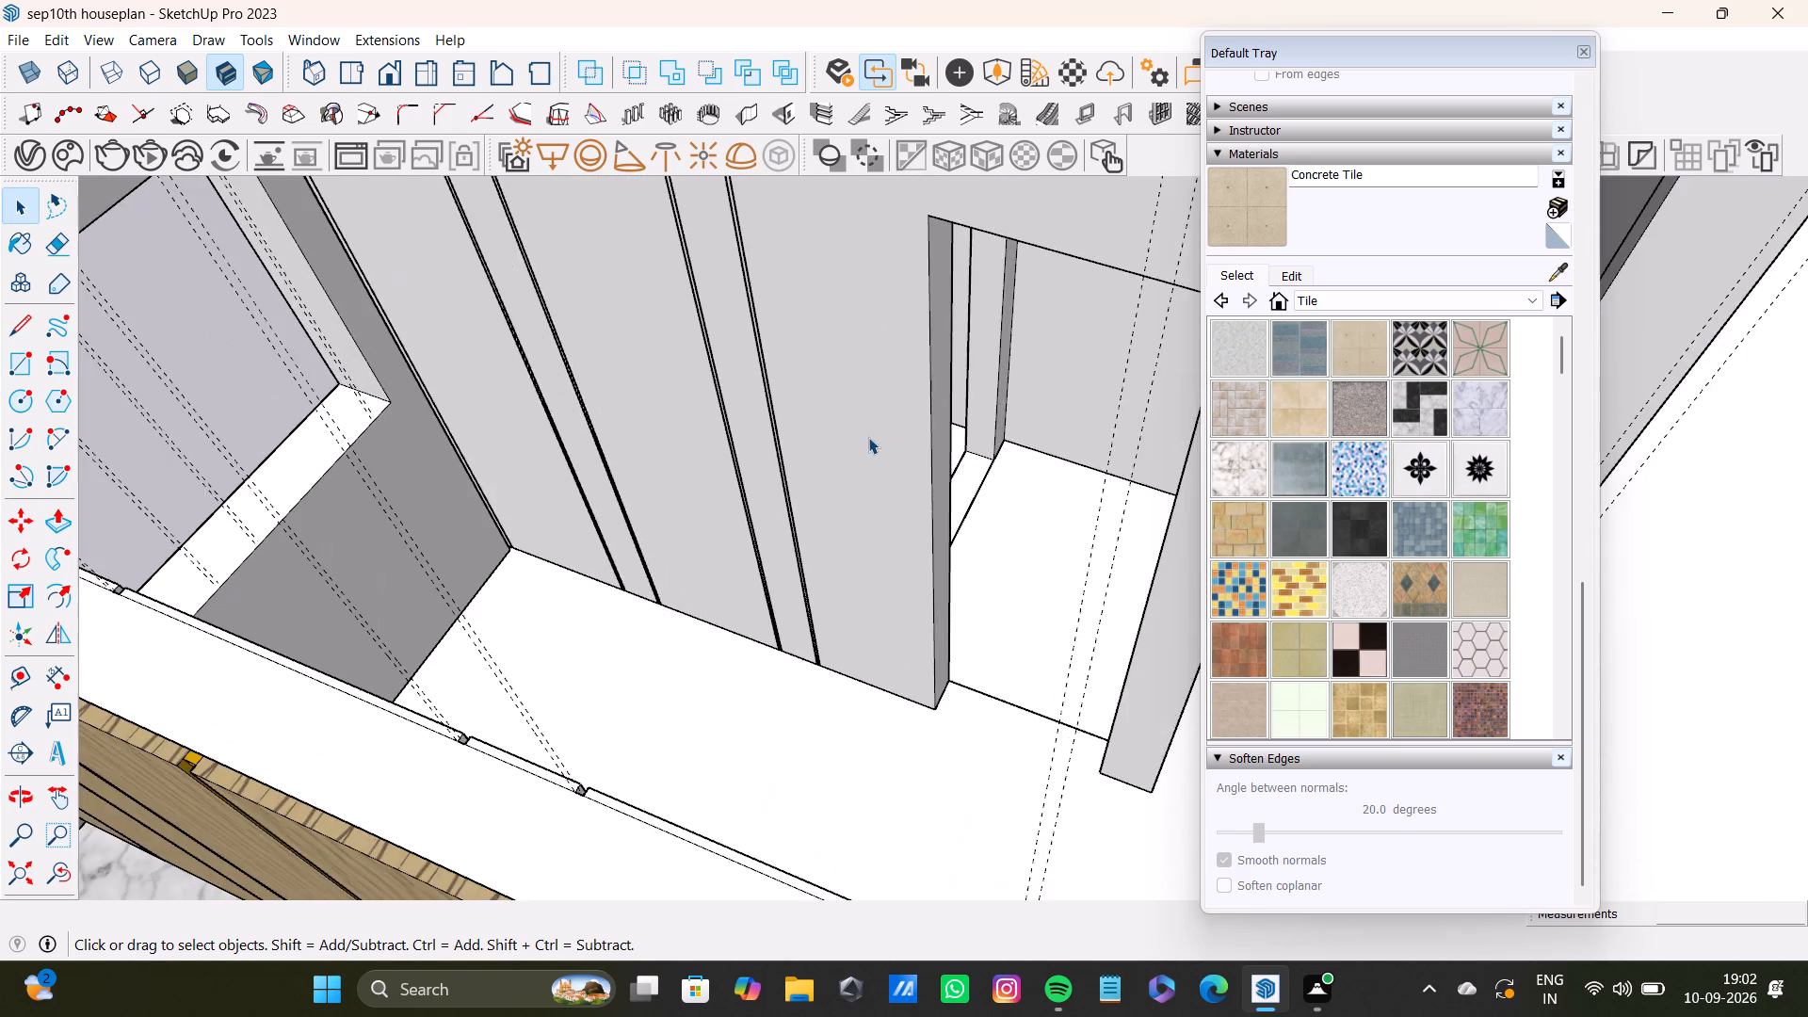
pyautogui.moveTo(868, 437); pyautogui.dragTo(976, 427, button='middle')
pyautogui.scroll(-4, 923, 412)
pyautogui.keyDown('shift'); pyautogui.moveTo(911, 402); pyautogui.dragTo(932, 514, button='middle'); pyautogui.keyUp('shift')
pyautogui.scroll(4, 932, 499)
pyautogui.moveTo(910, 444); pyautogui.dragTo(972, 378, button='middle')
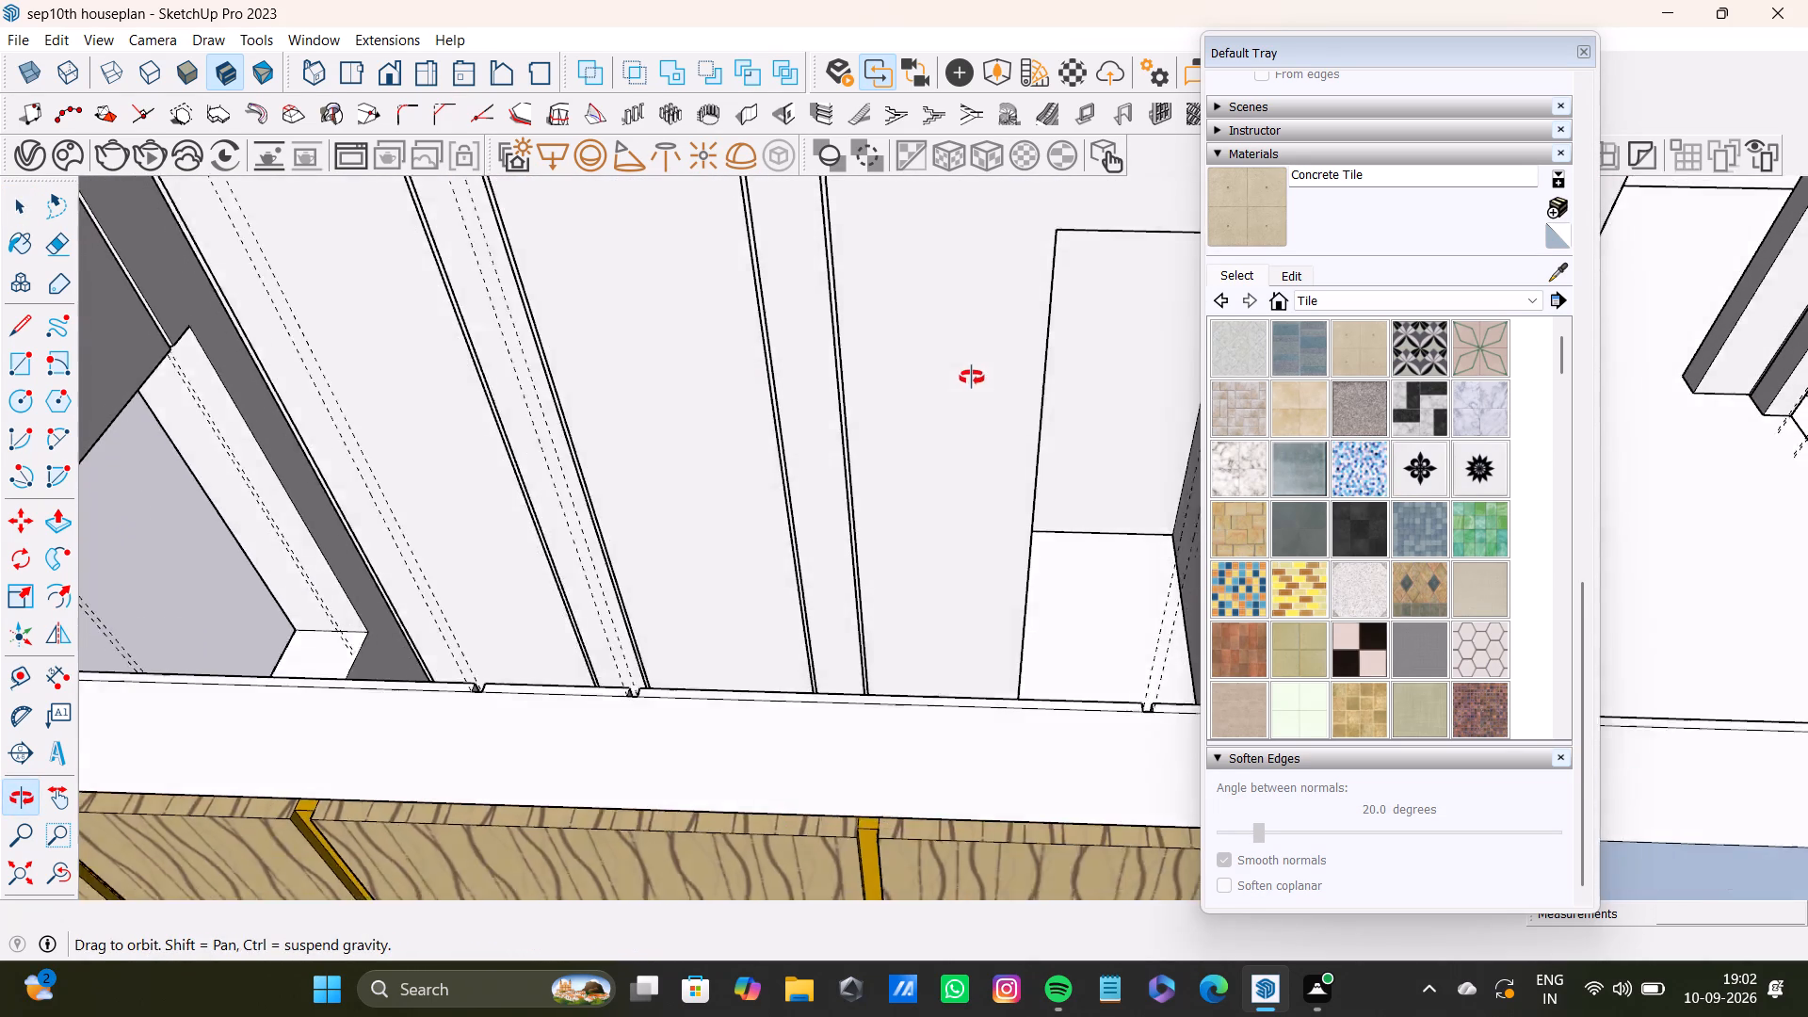
pyautogui.moveTo(972, 378); pyautogui.dragTo(967, 605, button='middle')
pyautogui.scroll(-9, 944, 611)
pyautogui.keyDown('shift'); pyautogui.moveTo(943, 589); pyautogui.dragTo(858, 605, button='middle'); pyautogui.keyUp('shift')
pyautogui.scroll(2, 861, 599)
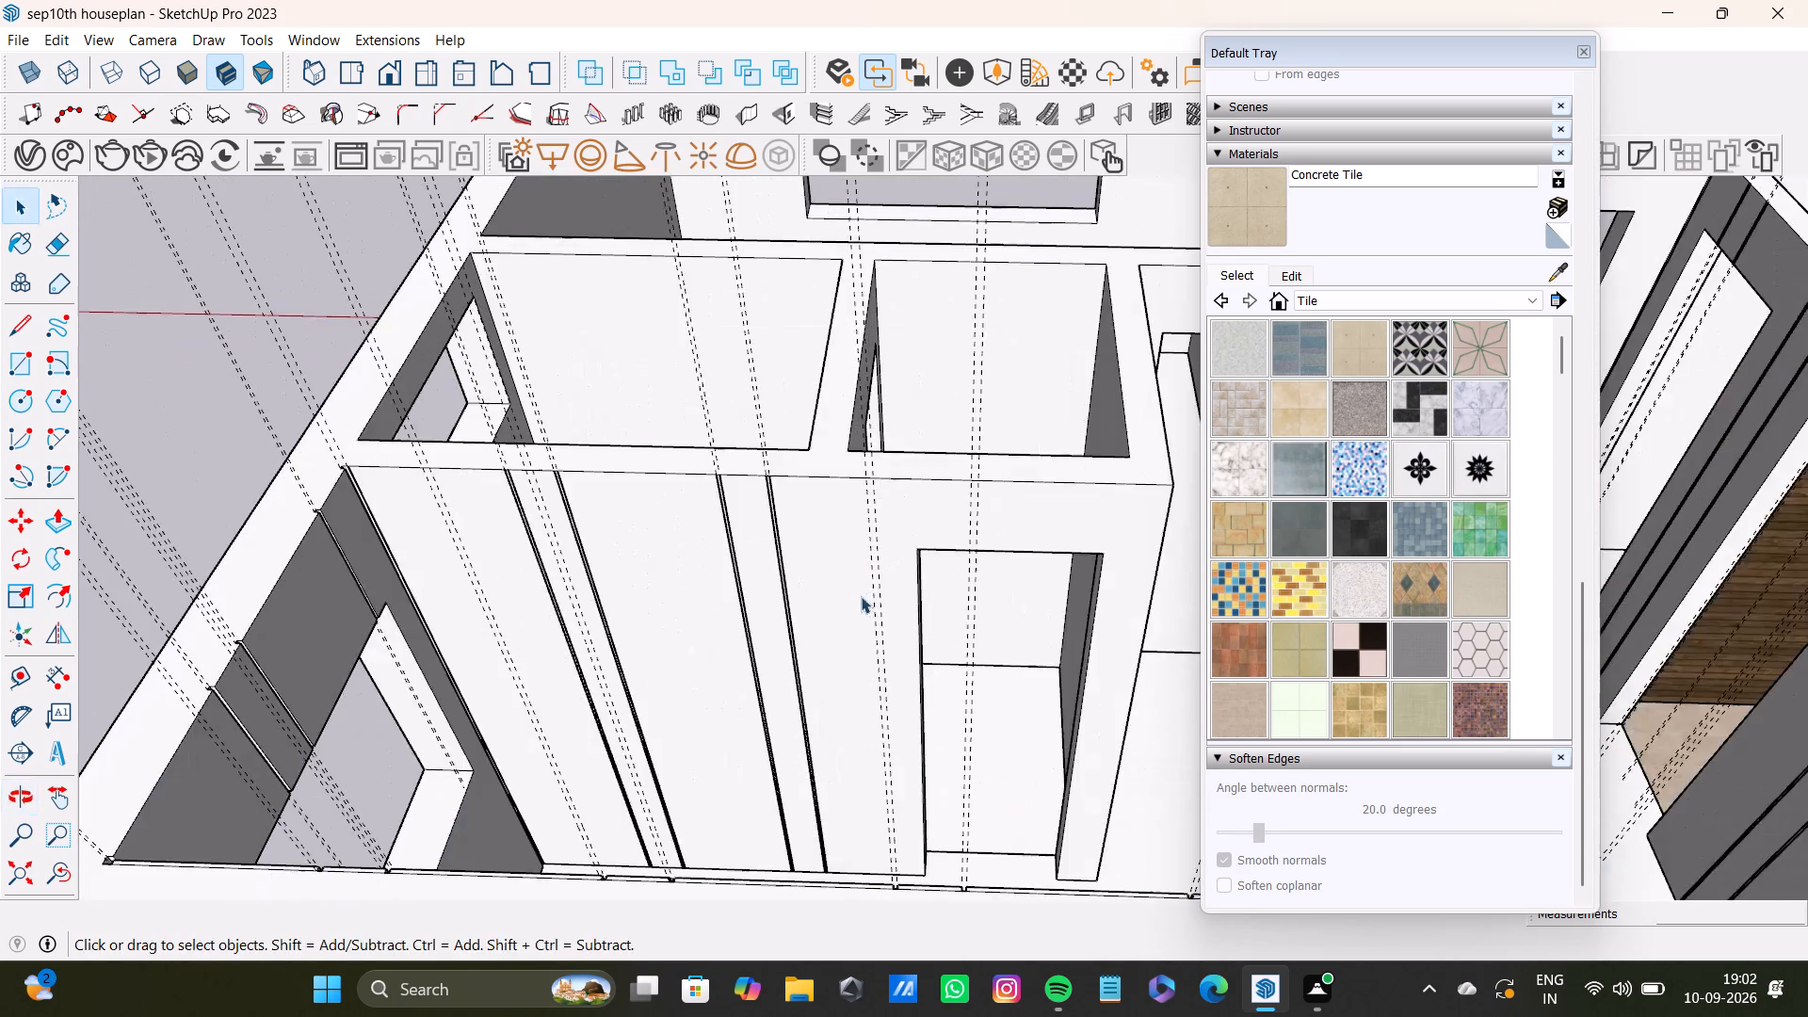
pyautogui.scroll(3, 861, 596)
pyautogui.moveTo(882, 588); pyautogui.dragTo(789, 633, button='middle')
pyautogui.scroll(-1, 793, 633)
pyautogui.scroll(3, 849, 626)
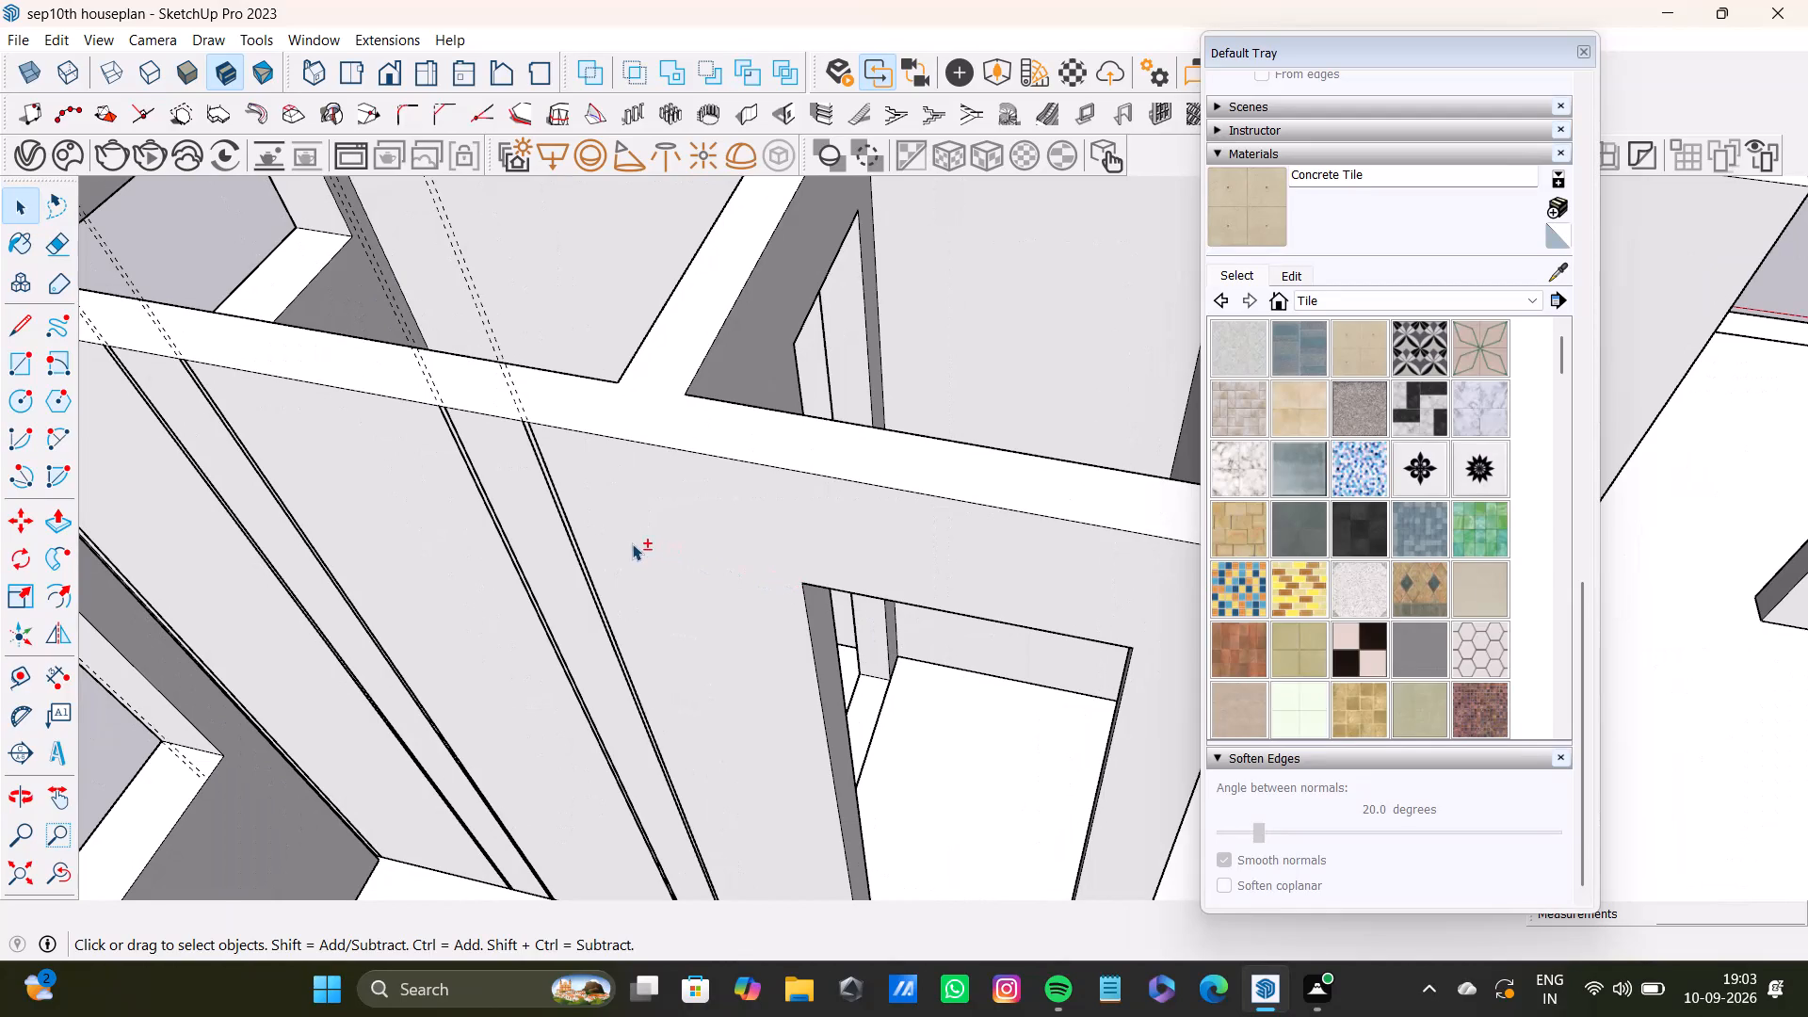
pyautogui.scroll(-6, 669, 556)
pyautogui.keyDown('shift'); pyautogui.moveTo(659, 566); pyautogui.dragTo(897, 454, button='middle'); pyautogui.keyUp('shift')
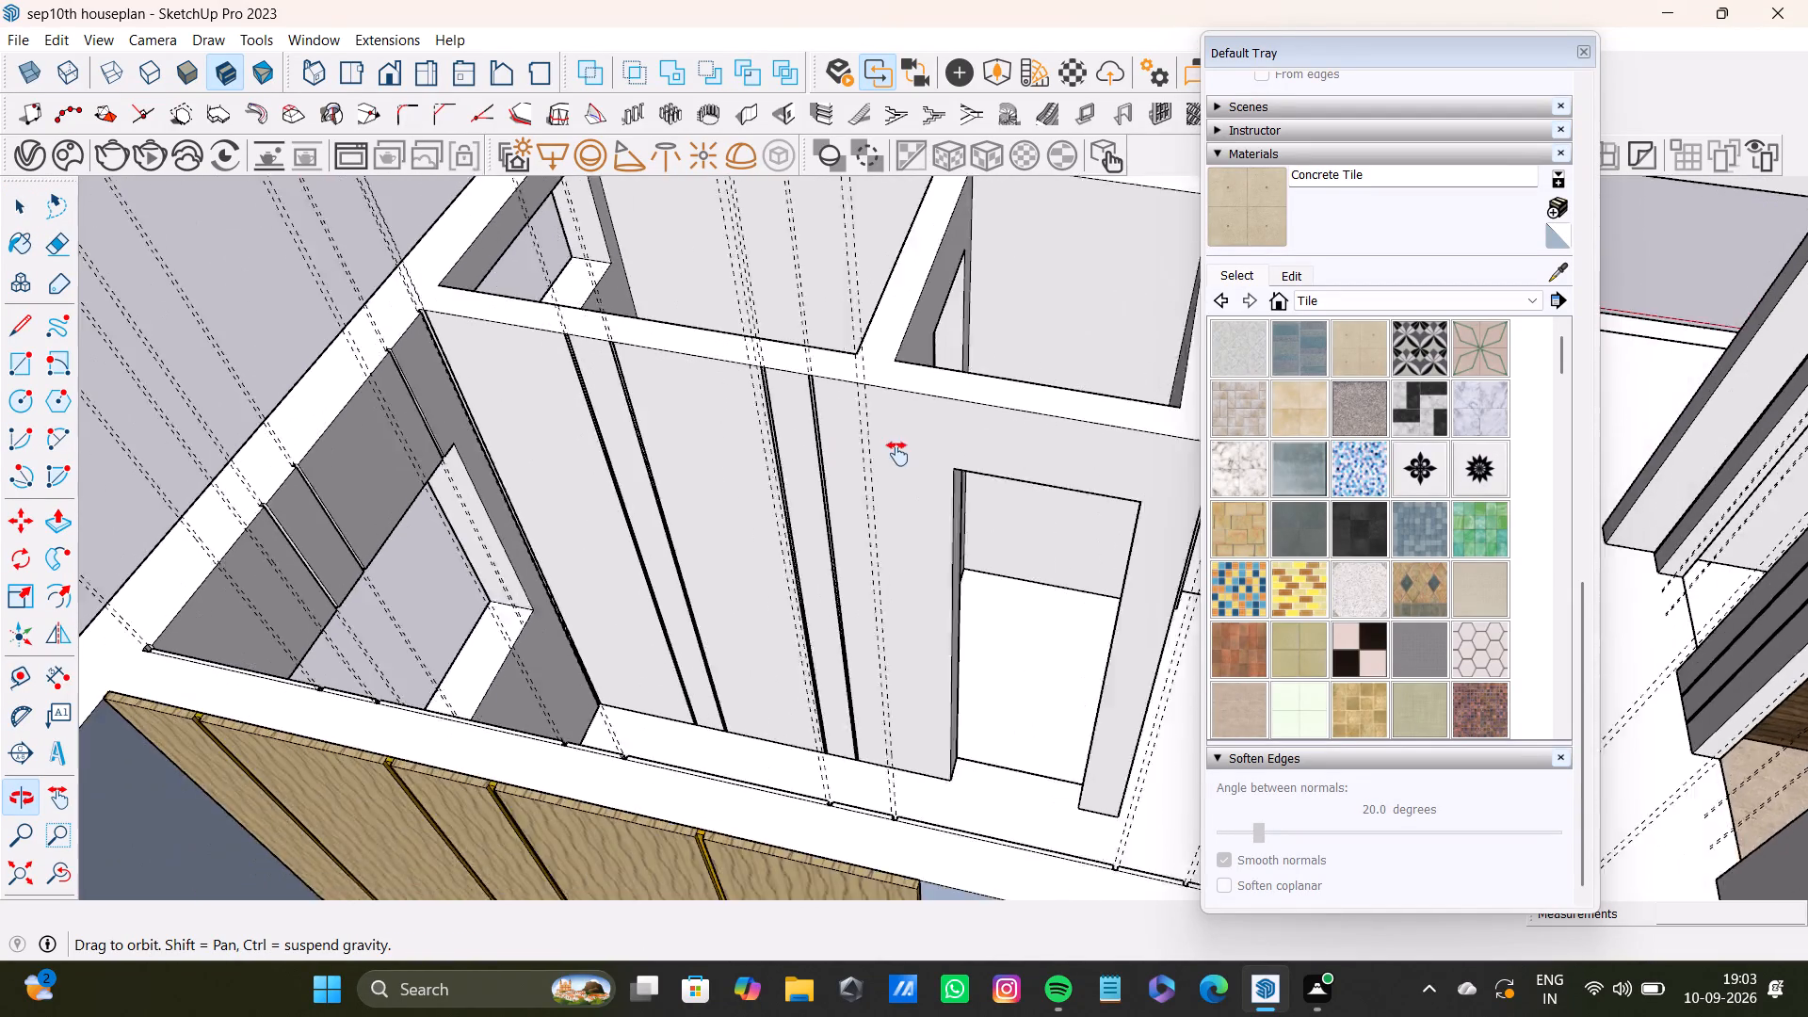
pyautogui.keyDown('shift'); pyautogui.moveTo(897, 454); pyautogui.dragTo(325, 575, button='middle'); pyautogui.keyUp('shift')
pyautogui.scroll(-4, 579, 432)
pyautogui.keyDown('shift'); pyautogui.moveTo(579, 432); pyautogui.dragTo(577, 548, button='middle'); pyautogui.keyUp('shift')
pyautogui.moveTo(631, 511); pyautogui.dragTo(221, 454, button='middle')
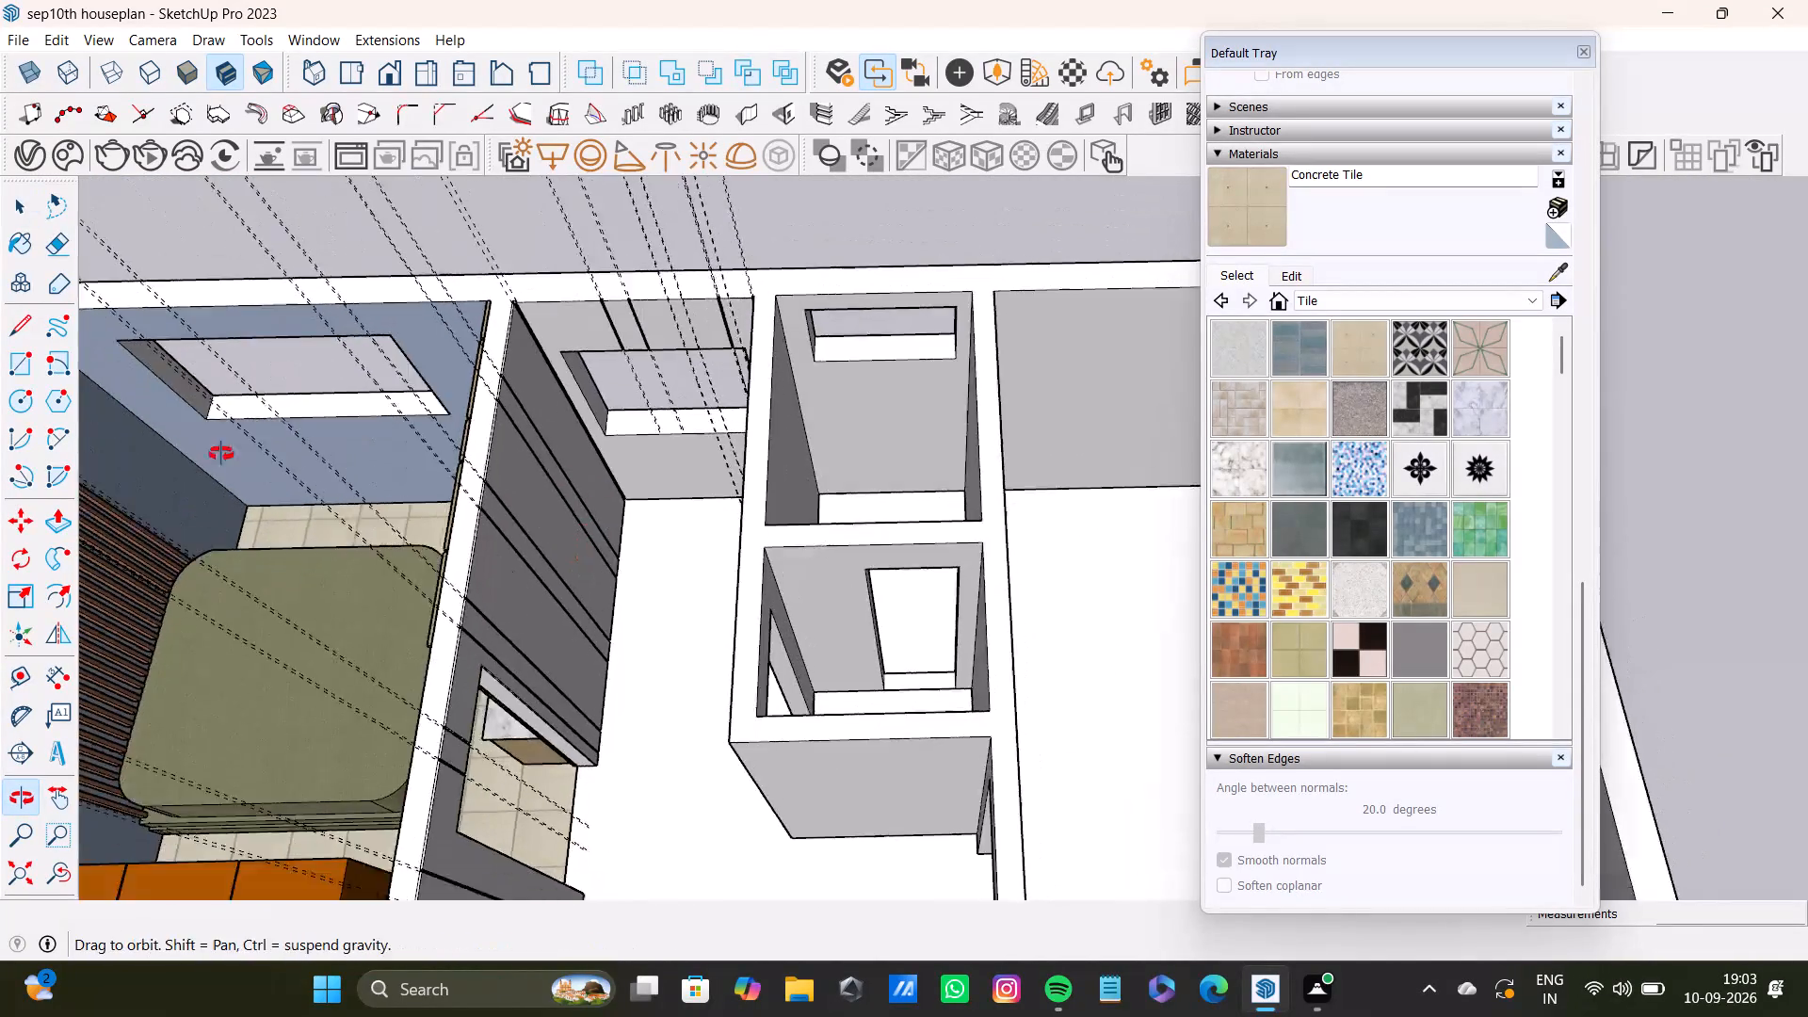
# Examine the grooved hall walls from the bedroom doorway round to the window corner, and check the long wall's face between its groove lines.
pyautogui.moveTo(221, 454); pyautogui.dragTo(177, 437, button='middle')
pyautogui.scroll(3, 315, 359)
pyautogui.keyDown('shift'); pyautogui.moveTo(494, 309); pyautogui.dragTo(573, 539, button='middle'); pyautogui.keyUp('shift')
pyautogui.scroll(11, 626, 533)
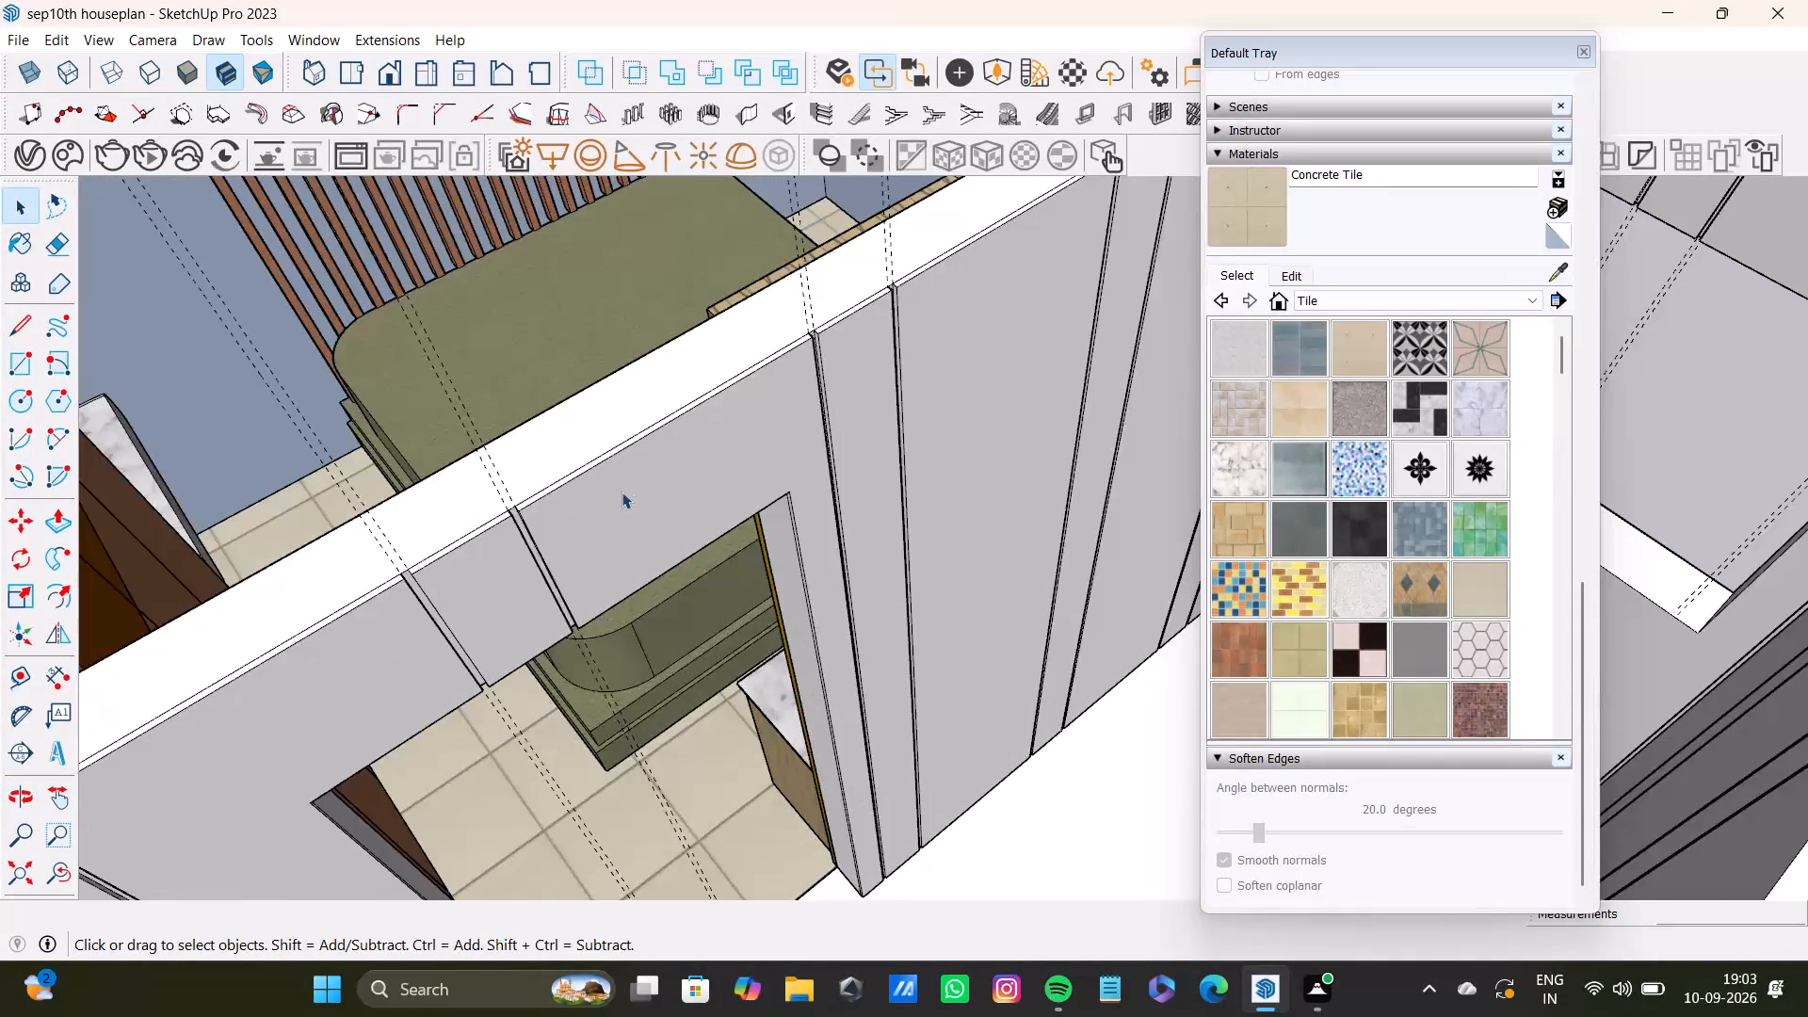
pyautogui.scroll(-13, 550, 492)
pyautogui.moveTo(584, 578); pyautogui.dragTo(1106, 631, button='middle')
pyautogui.scroll(3, 1012, 582)
pyautogui.keyDown('shift'); pyautogui.moveTo(978, 531); pyautogui.dragTo(667, 640, button='middle'); pyautogui.keyUp('shift')
pyautogui.keyDown('shift'); pyautogui.scroll(-1, 665, 640); pyautogui.keyUp('shift')
pyautogui.scroll(1, 695, 628)
pyautogui.moveTo(740, 626); pyautogui.dragTo(1130, 637, button='middle')
pyautogui.keyDown('shift'); pyautogui.moveTo(937, 428); pyautogui.dragTo(817, 571, button='middle'); pyautogui.keyUp('shift')
pyautogui.scroll(11, 800, 502)
pyautogui.moveTo(699, 463); pyautogui.dragTo(740, 439, button='middle')
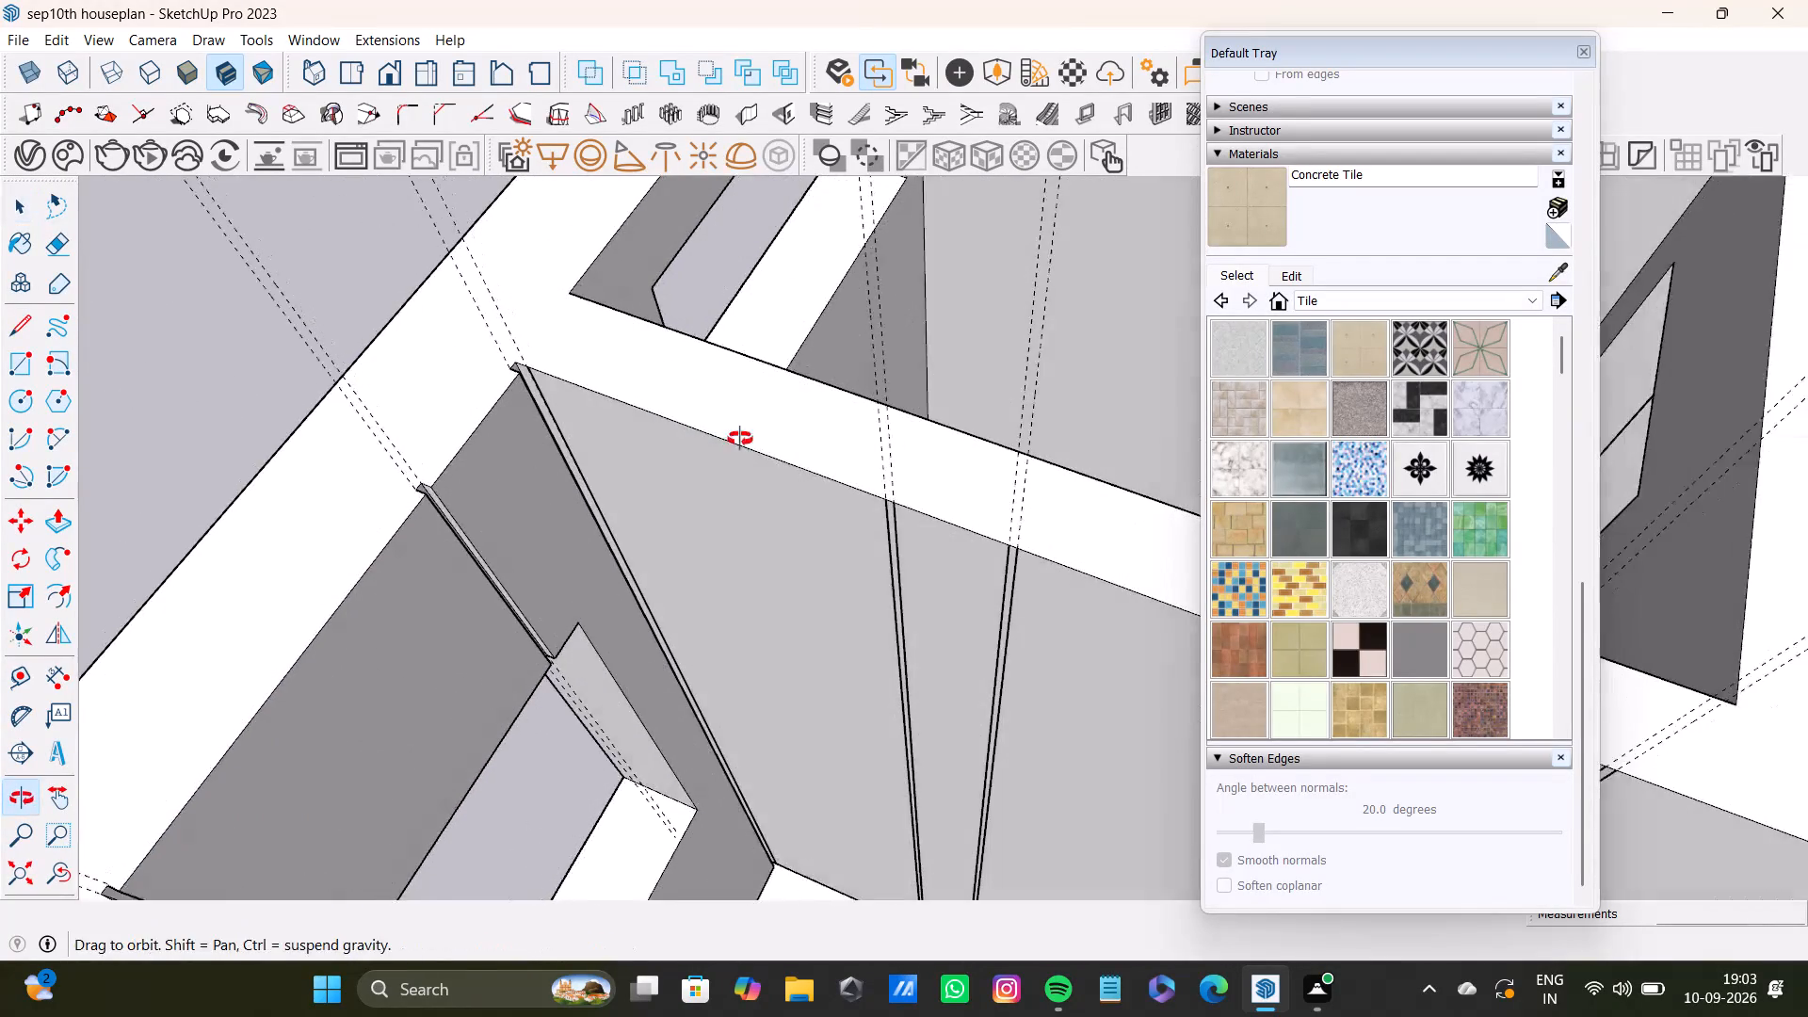
pyautogui.moveTo(740, 439); pyautogui.dragTo(748, 432, button='middle')
pyautogui.press('space')
pyautogui.click(742, 525)
pyautogui.doubleClick(742, 525)
pyautogui.click(744, 541)
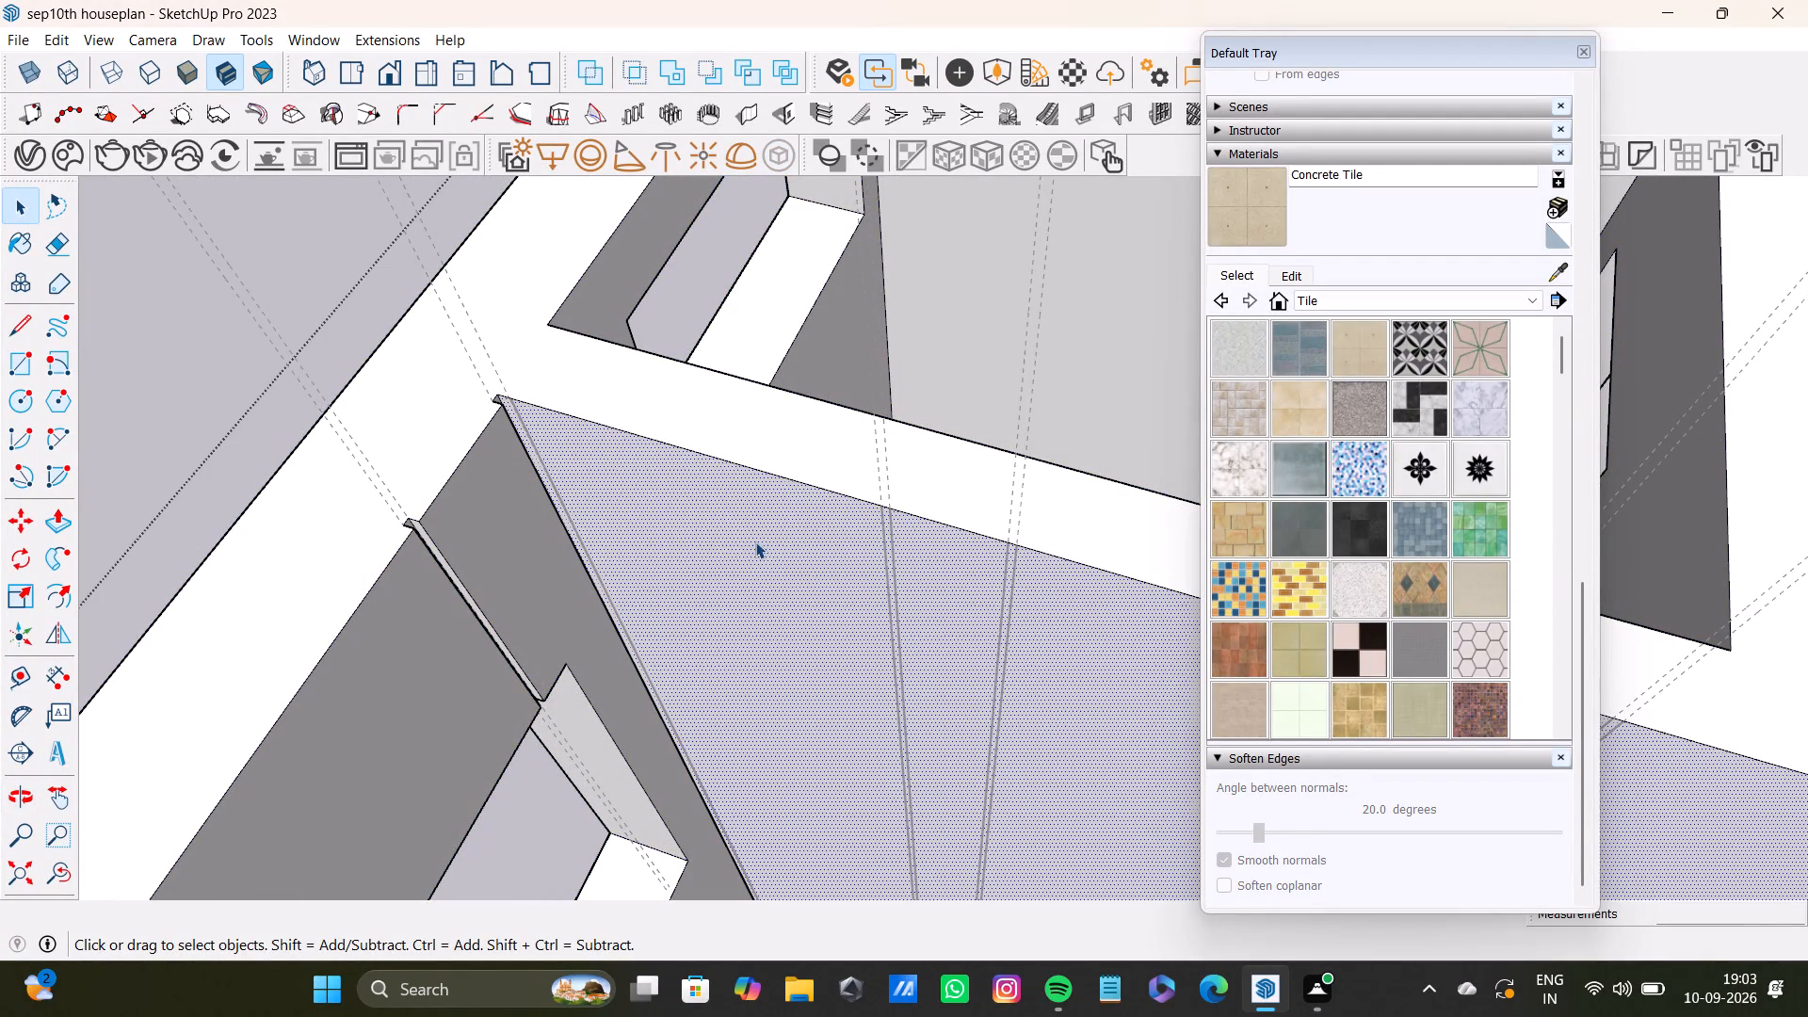
pyautogui.press('space')
pyautogui.click(266, 311)
pyautogui.scroll(-4, 544, 466)
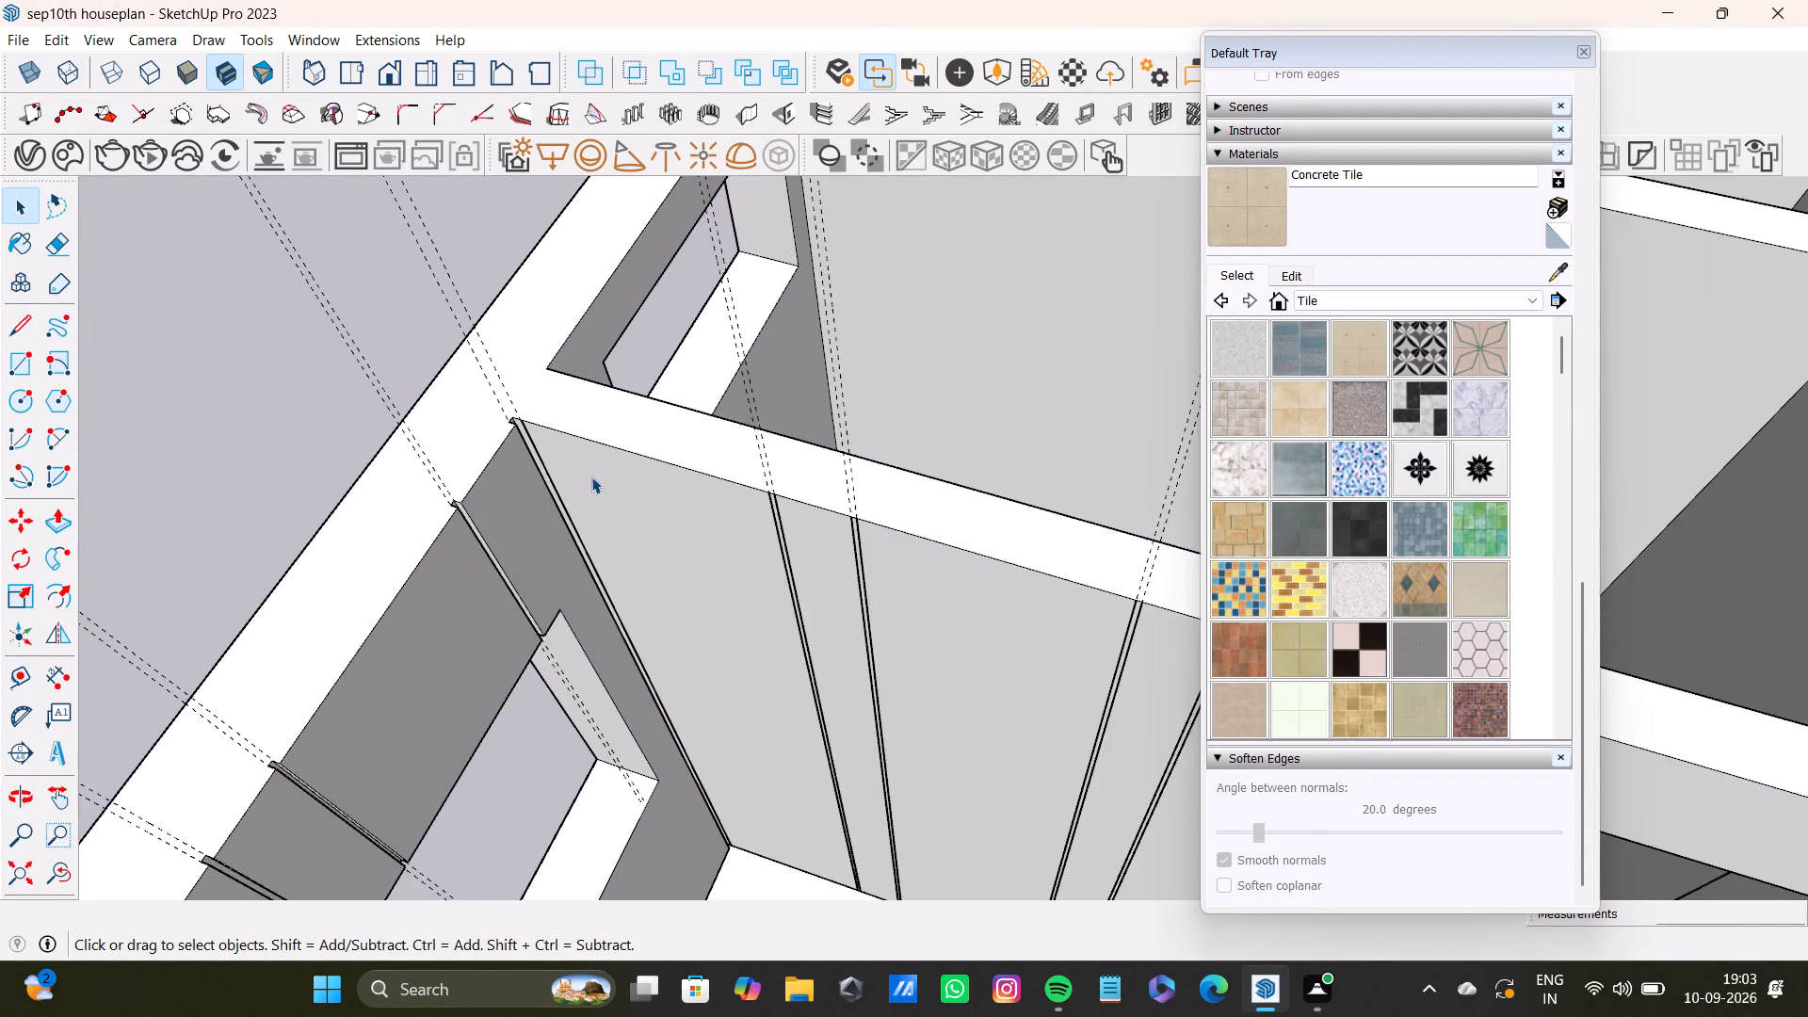
# Delete the vertical line beside the window corner on the long hall wall and both edge lines of the first groove next to it.
pyautogui.moveTo(591, 476); pyautogui.dragTo(679, 409, button='middle')
pyautogui.scroll(6, 578, 389)
pyautogui.click(626, 389)
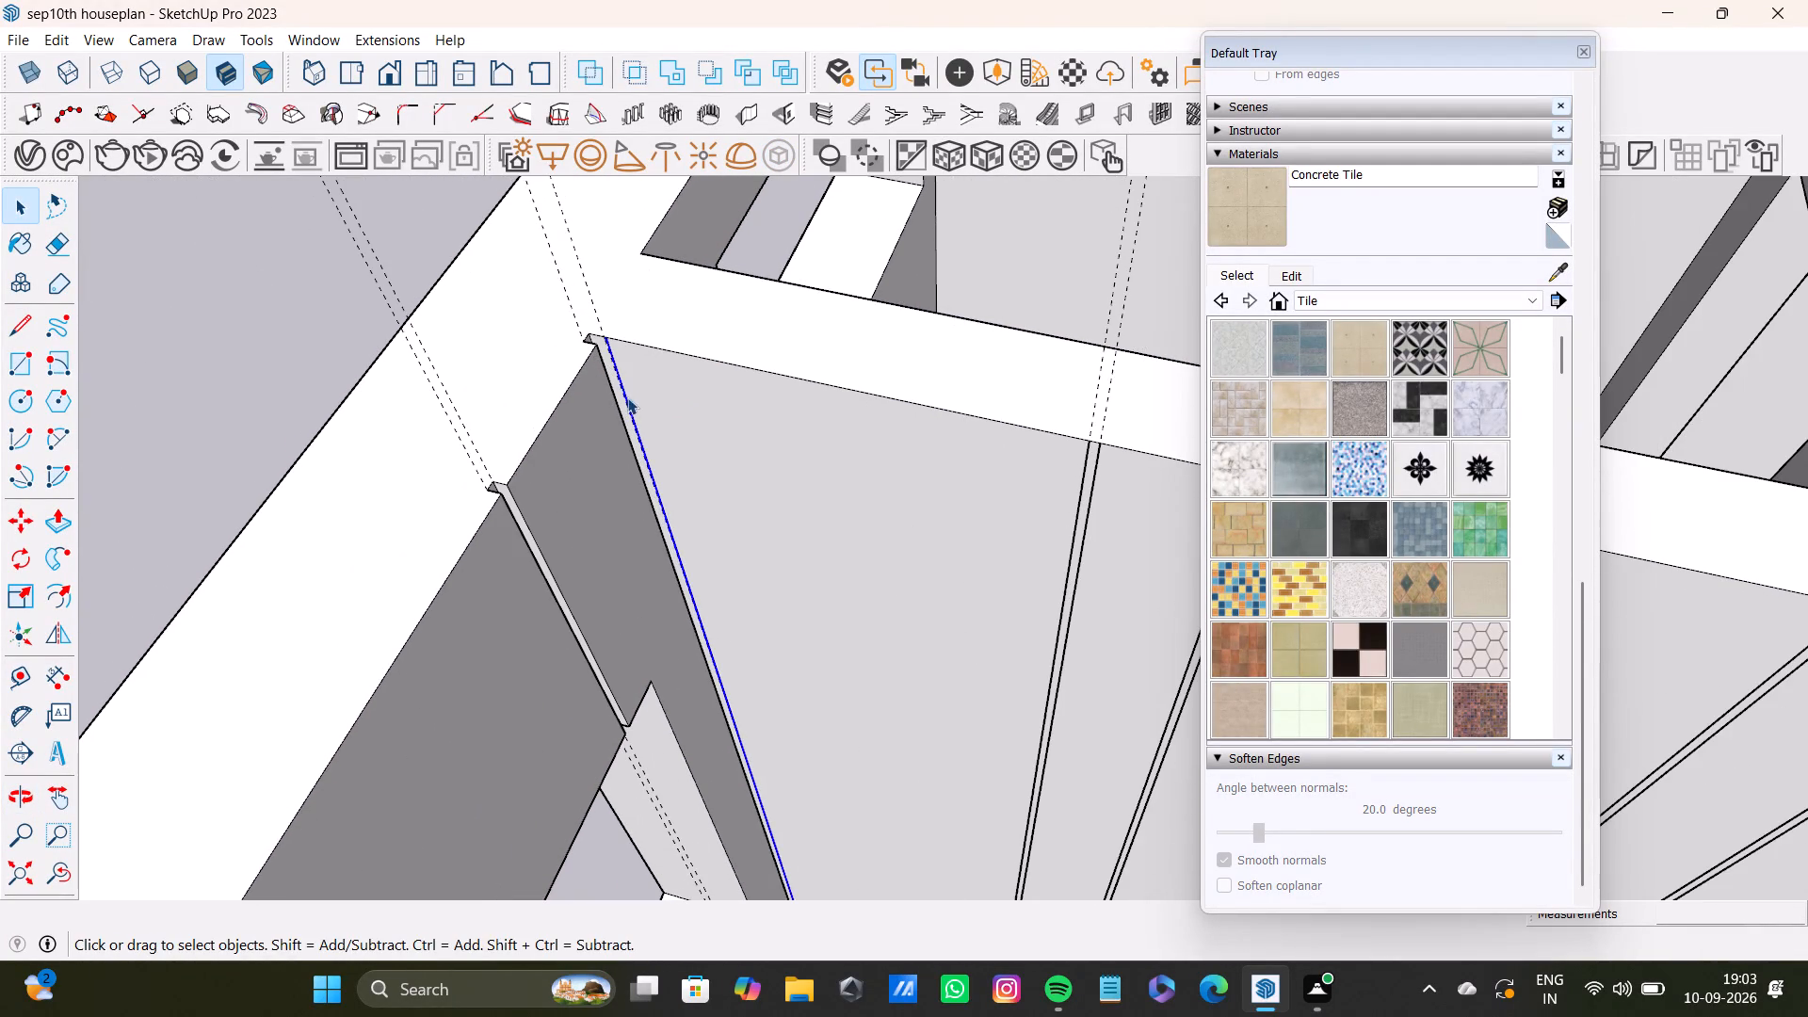
pyautogui.press('Delete')
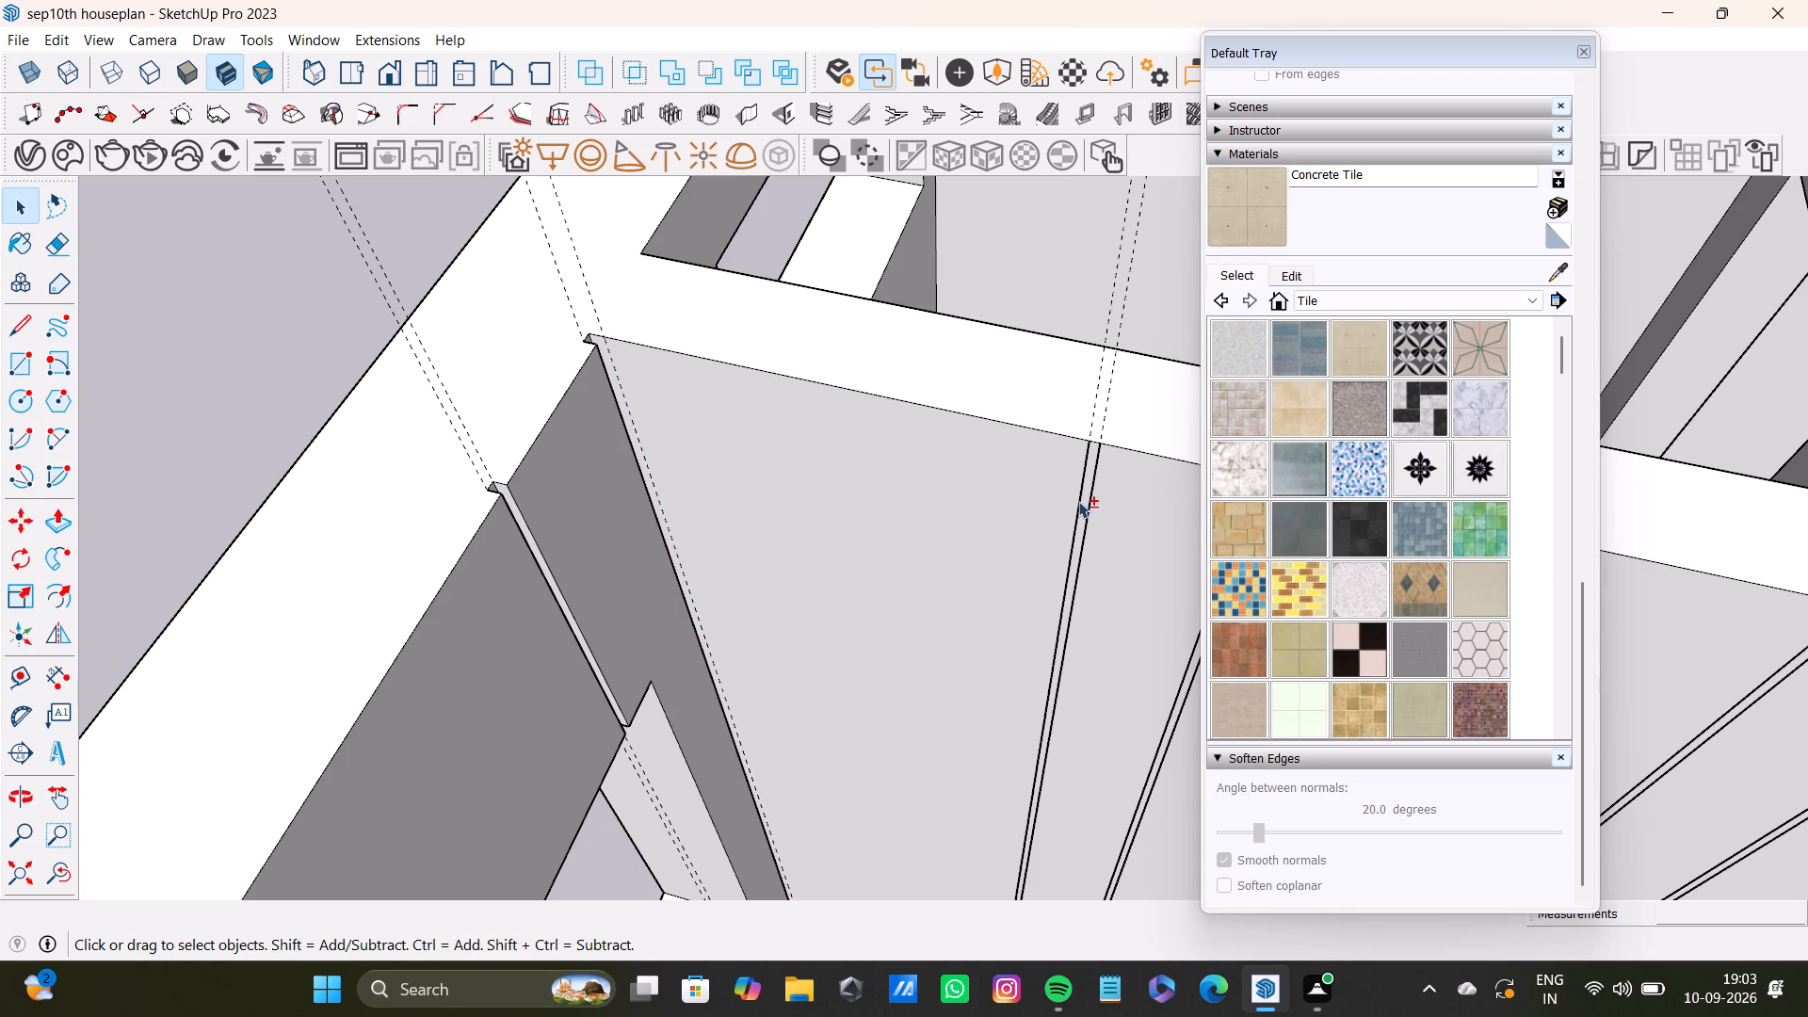
pyautogui.keyDown('shift'); pyautogui.click(1078, 501); pyautogui.keyUp('shift')
pyautogui.press('Delete')
pyautogui.click(1084, 541)
pyautogui.press('Delete')
# Delete both edge lines of the second groove from the window corner on the long hall wall, keeping the dashed guides.
pyautogui.scroll(-2, 1084, 538)
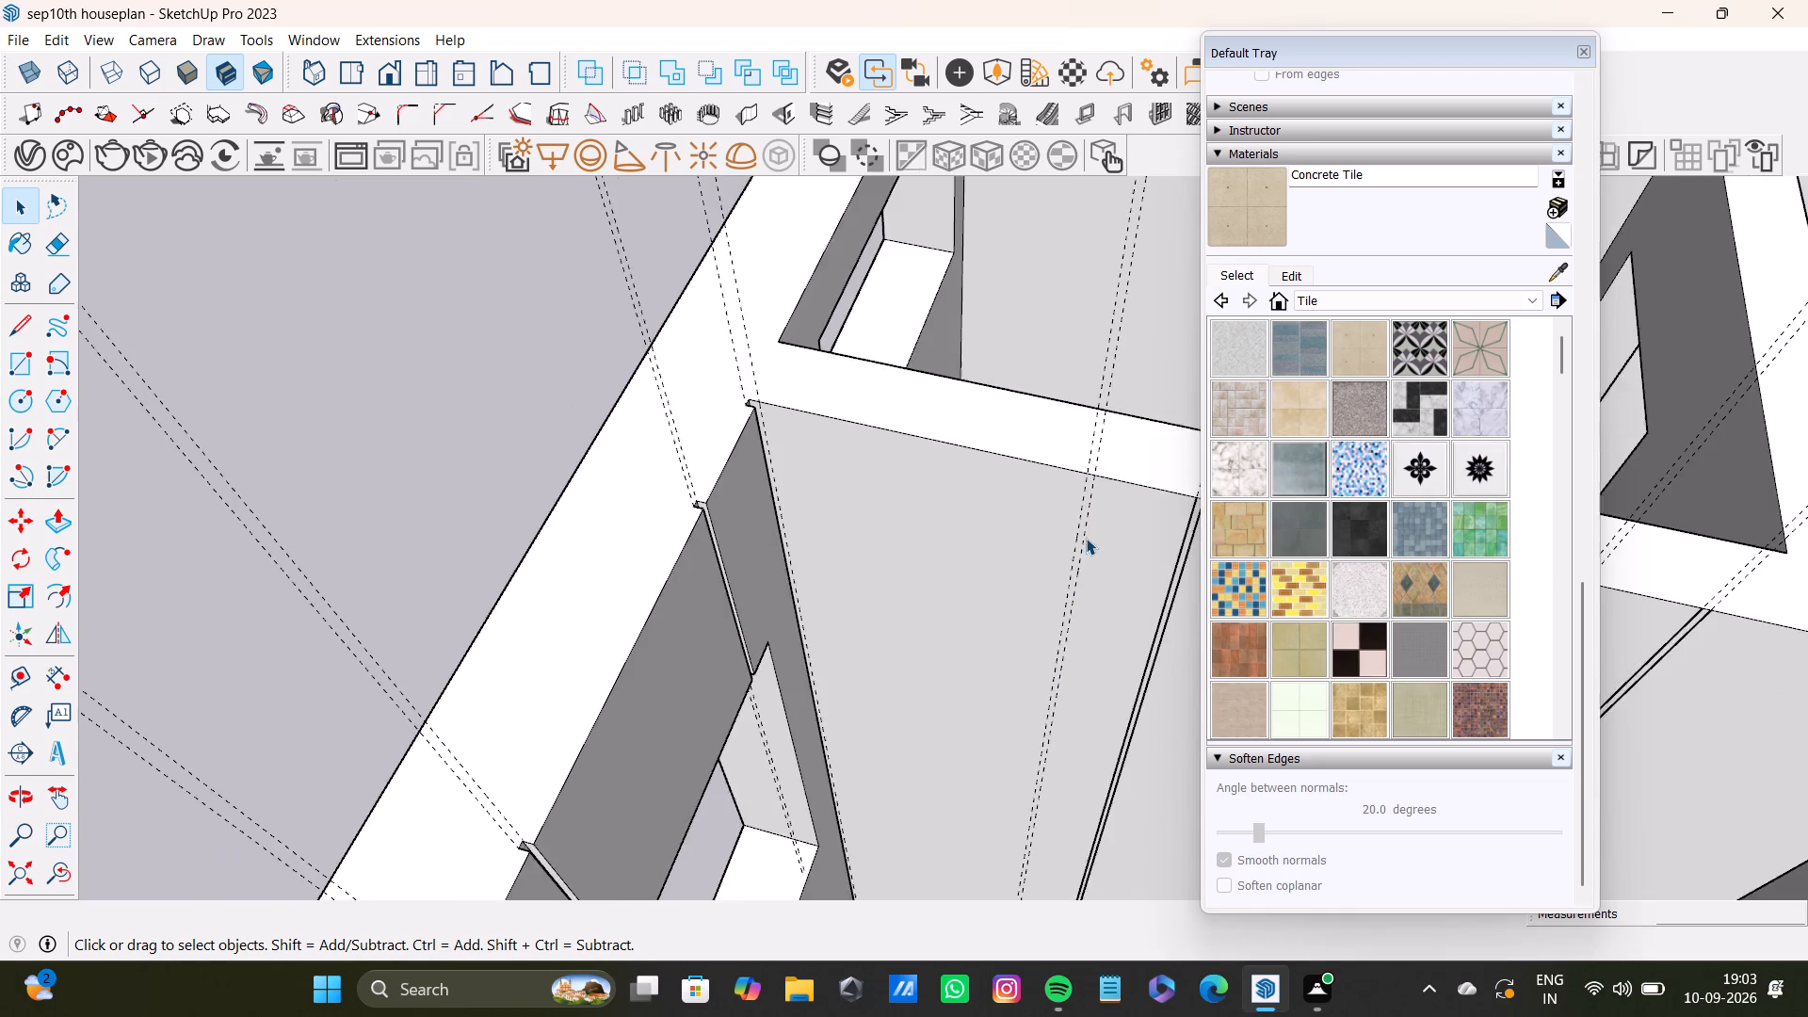
pyautogui.scroll(-8, 1086, 538)
pyautogui.keyDown('shift'); pyautogui.moveTo(1112, 513); pyautogui.dragTo(912, 425, button='middle'); pyautogui.keyUp('shift')
pyautogui.scroll(11, 944, 445)
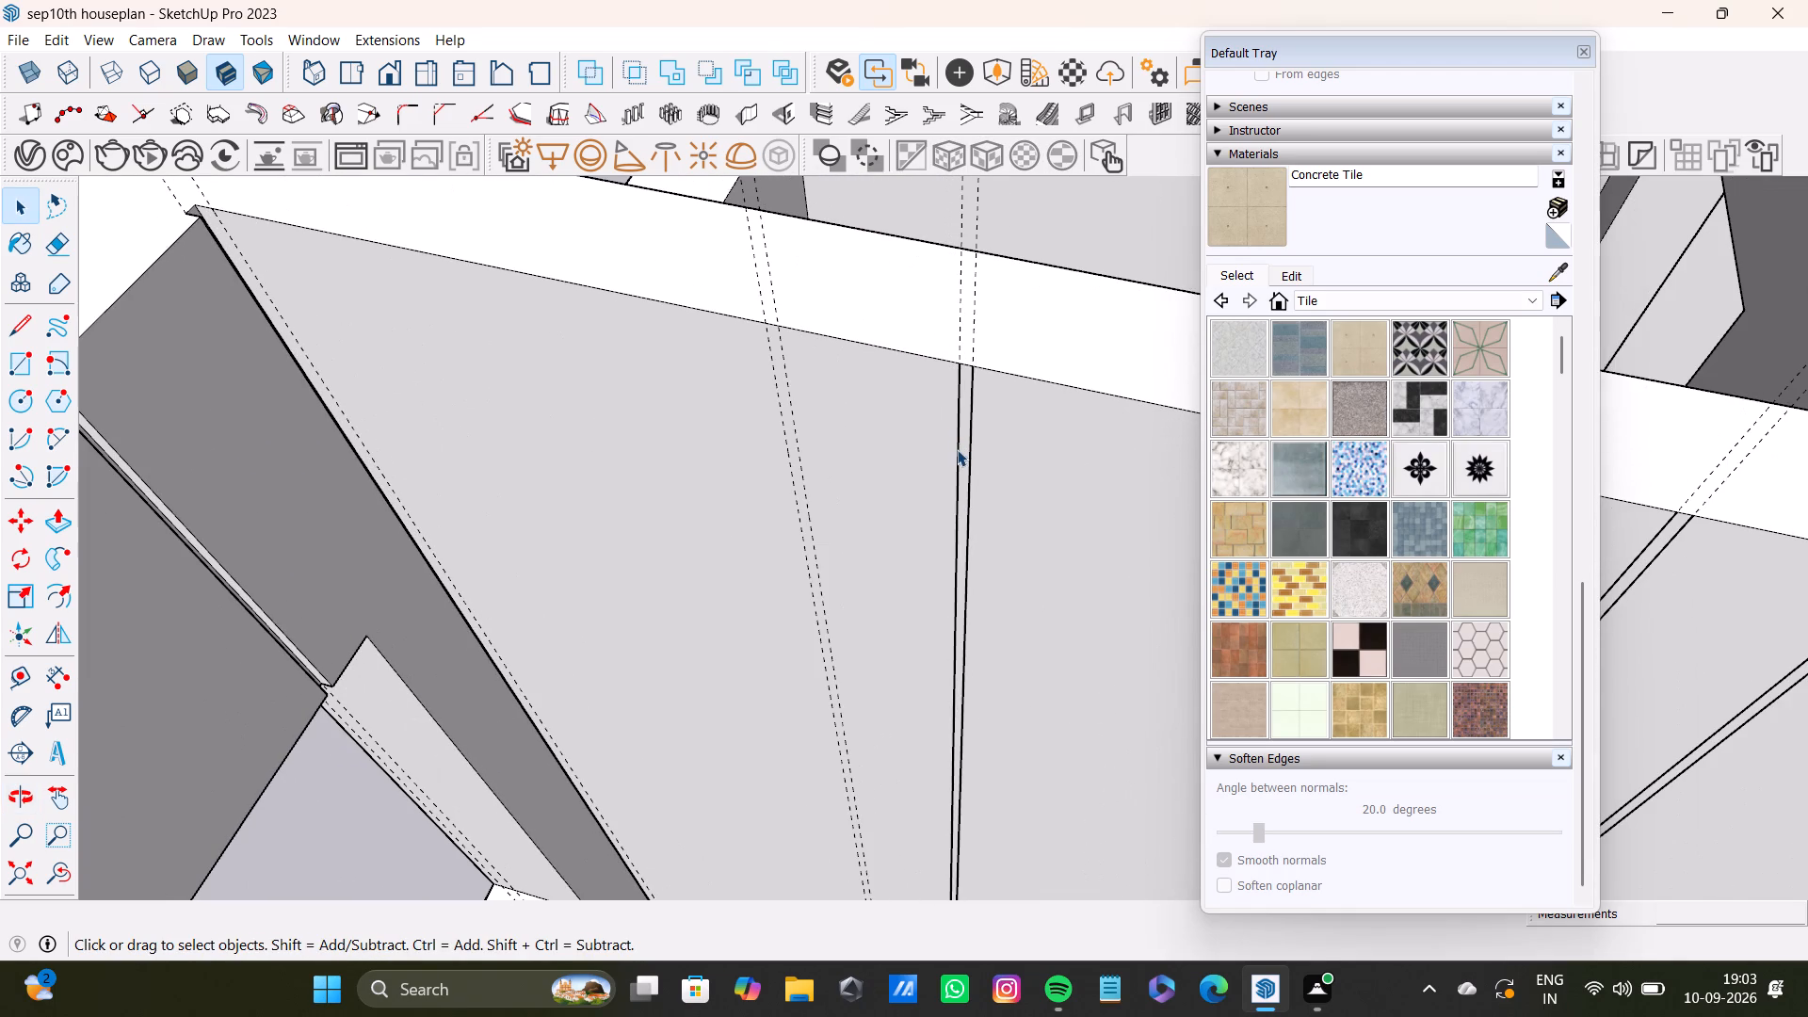
pyautogui.click(957, 450)
pyautogui.press('Delete')
pyautogui.click(969, 473)
pyautogui.press('Delete')
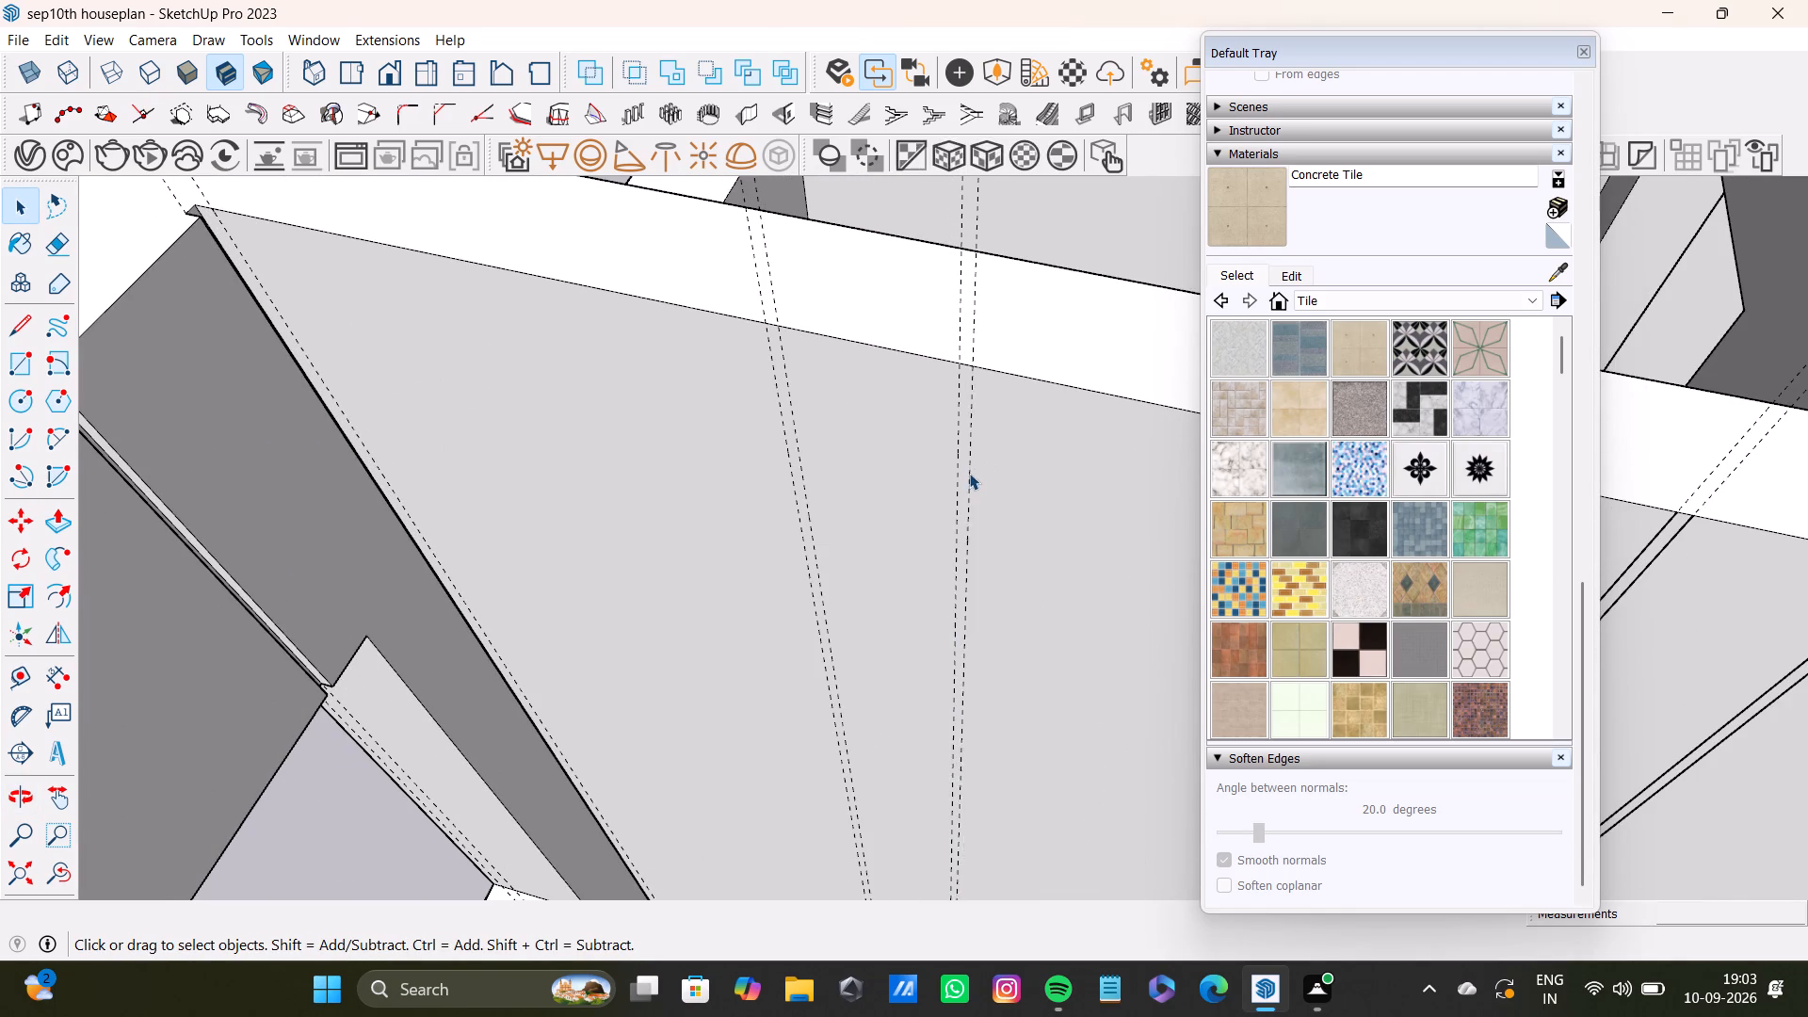
# Delete both edge lines of the third groove from the window corner on the same hall wall, keeping its guides.
pyautogui.scroll(-13, 969, 473)
pyautogui.keyDown('shift'); pyautogui.moveTo(1041, 552); pyautogui.dragTo(920, 493, button='middle'); pyautogui.keyUp('shift')
pyautogui.scroll(11, 987, 501)
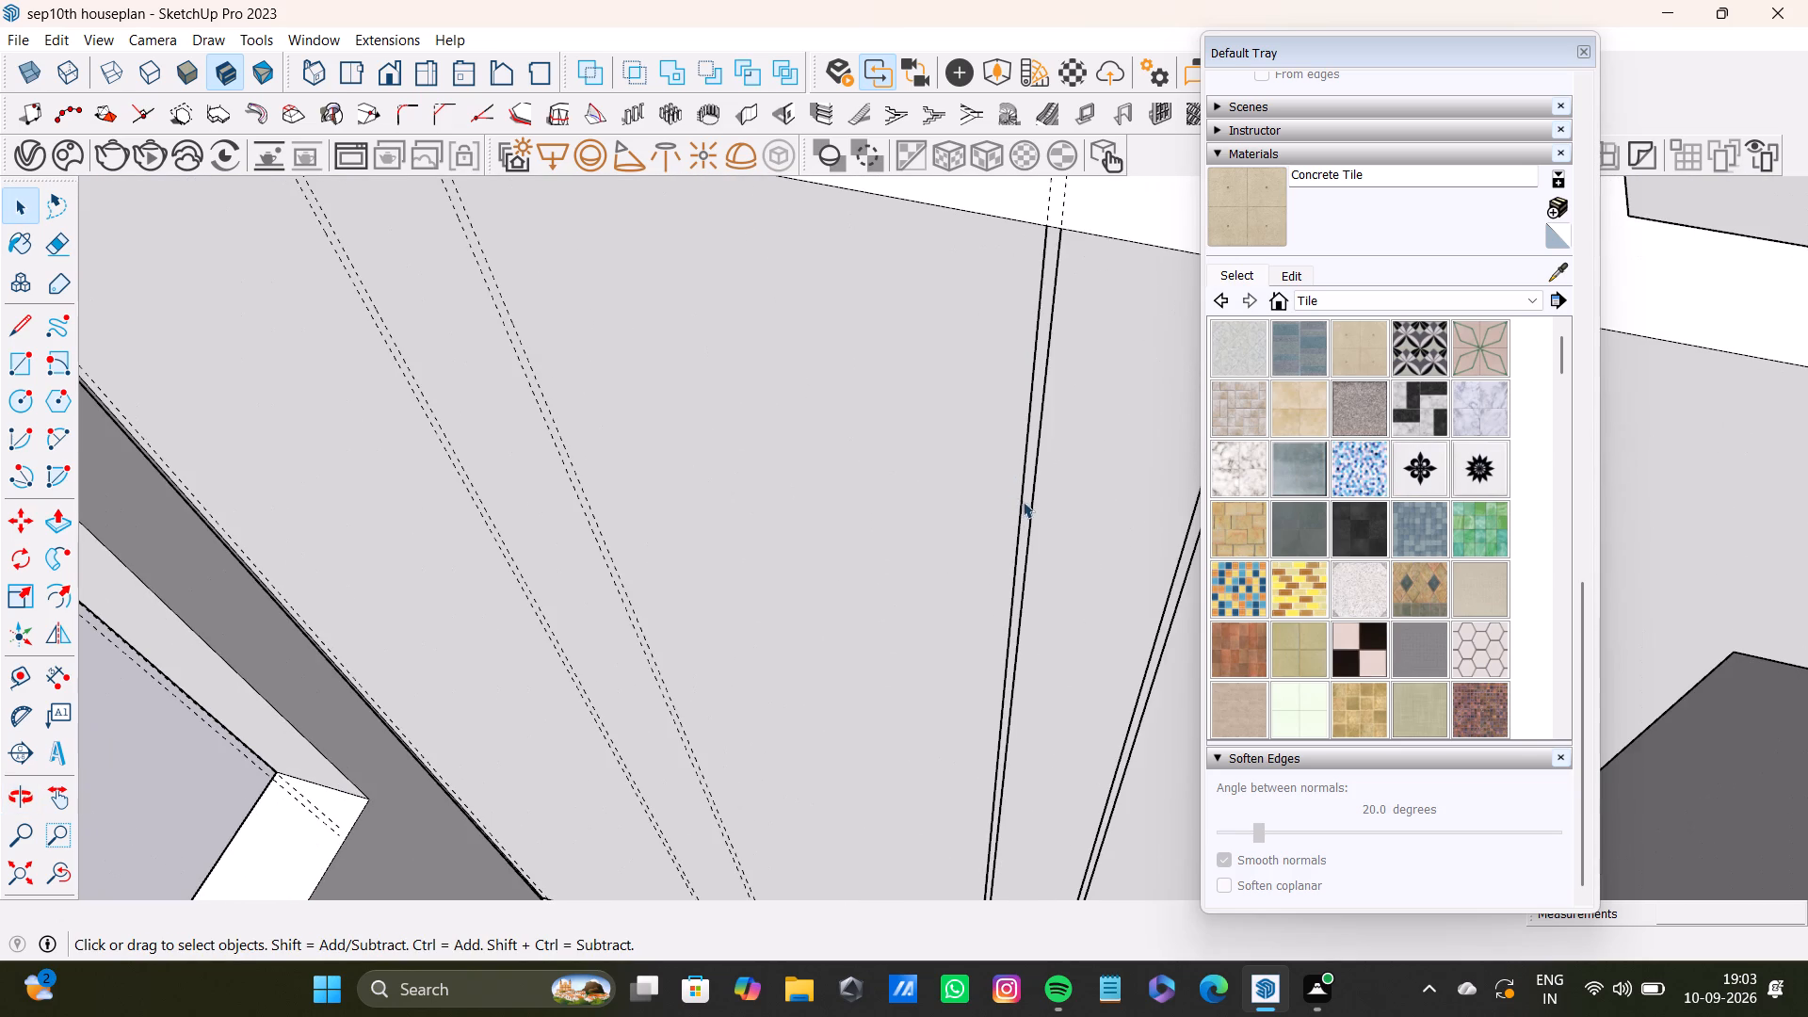
pyautogui.click(1020, 509)
pyautogui.press('Delete')
pyautogui.click(1030, 539)
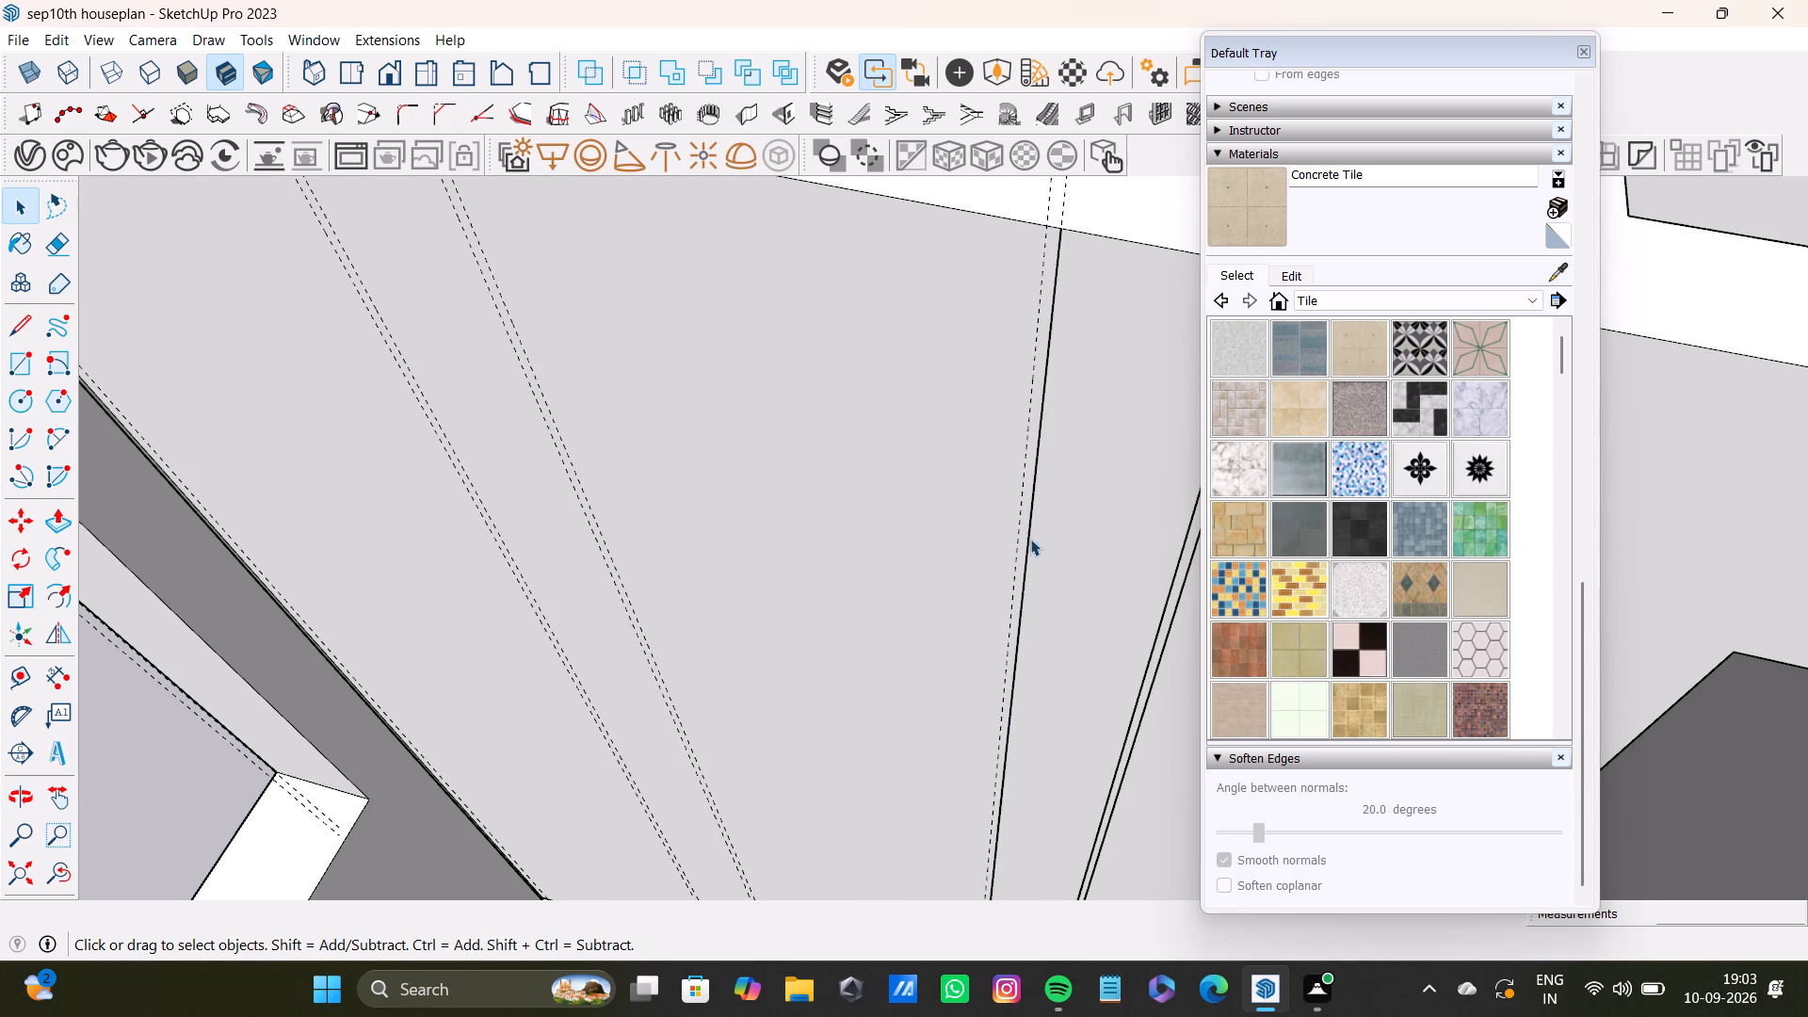
pyautogui.press('Delete')
# Delete both edge lines of the fourth groove from the window corner on the same hall wall, keeping its guides.
pyautogui.scroll(-8, 1029, 539)
pyautogui.keyDown('shift'); pyautogui.moveTo(1057, 552); pyautogui.dragTo(883, 503, button='middle'); pyautogui.keyUp('shift')
pyautogui.scroll(7, 904, 484)
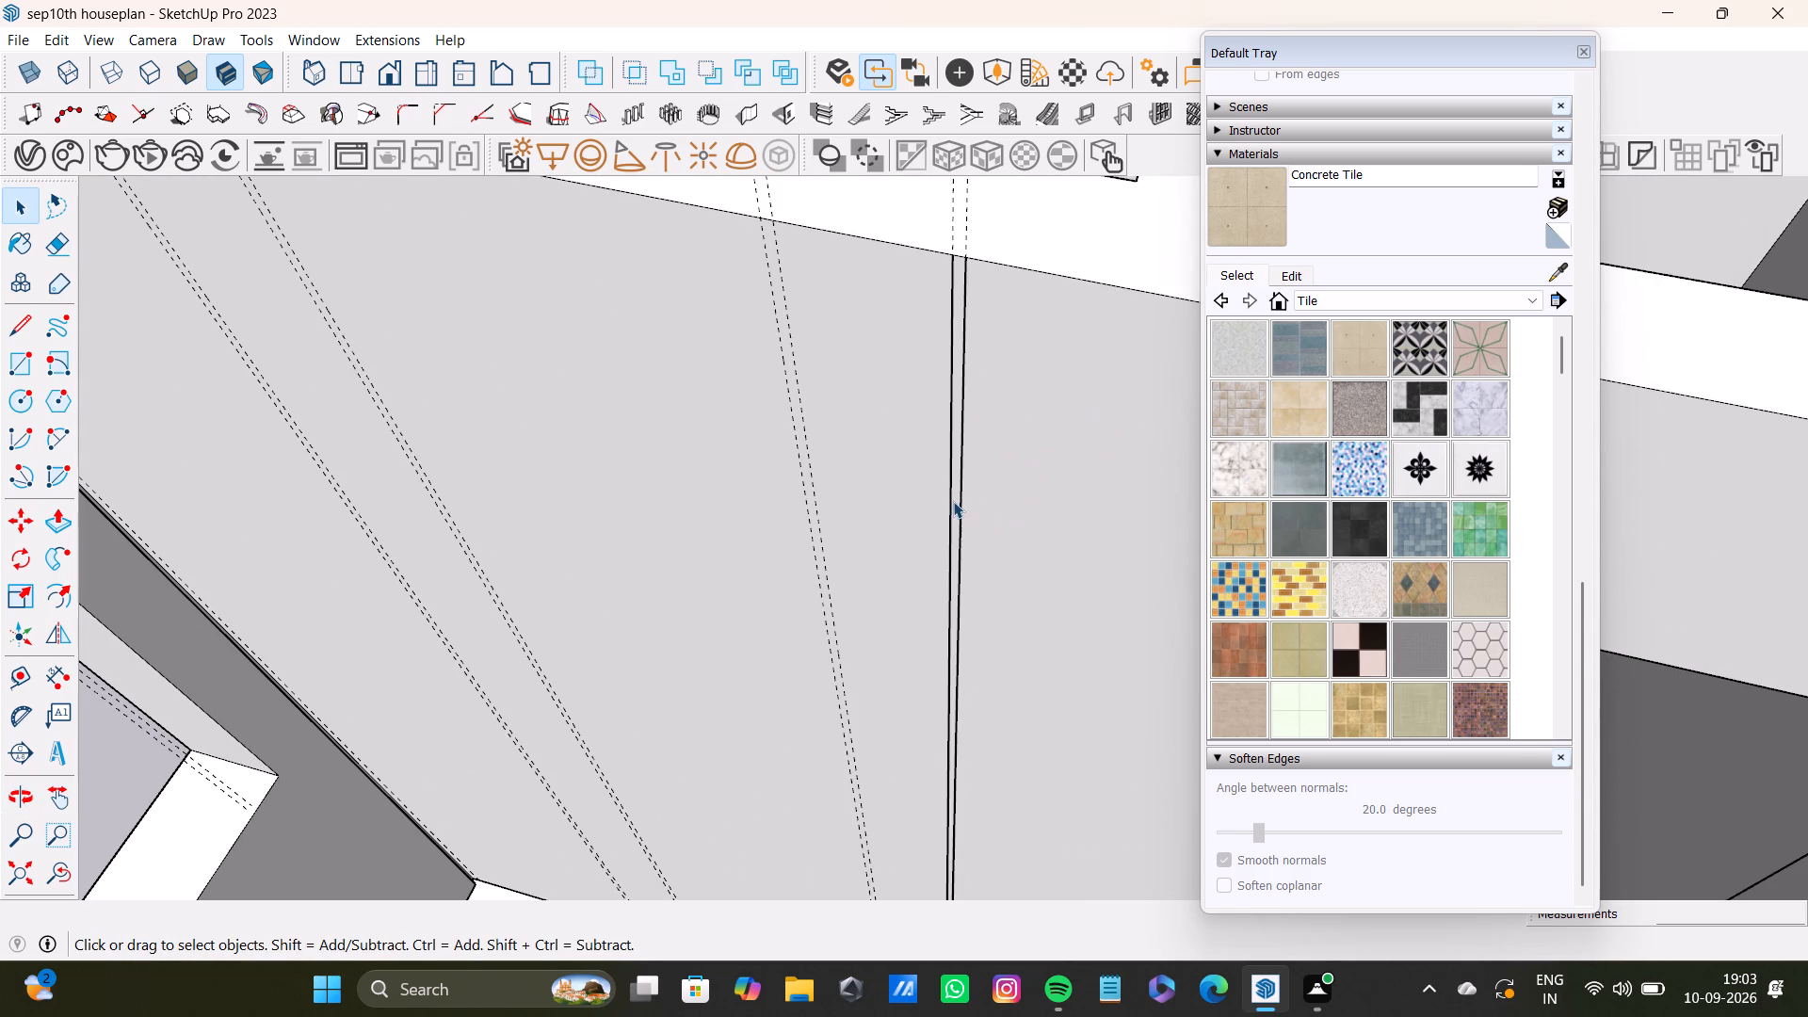
pyautogui.click(953, 501)
pyautogui.press('Delete')
pyautogui.click(959, 527)
pyautogui.press('Delete')
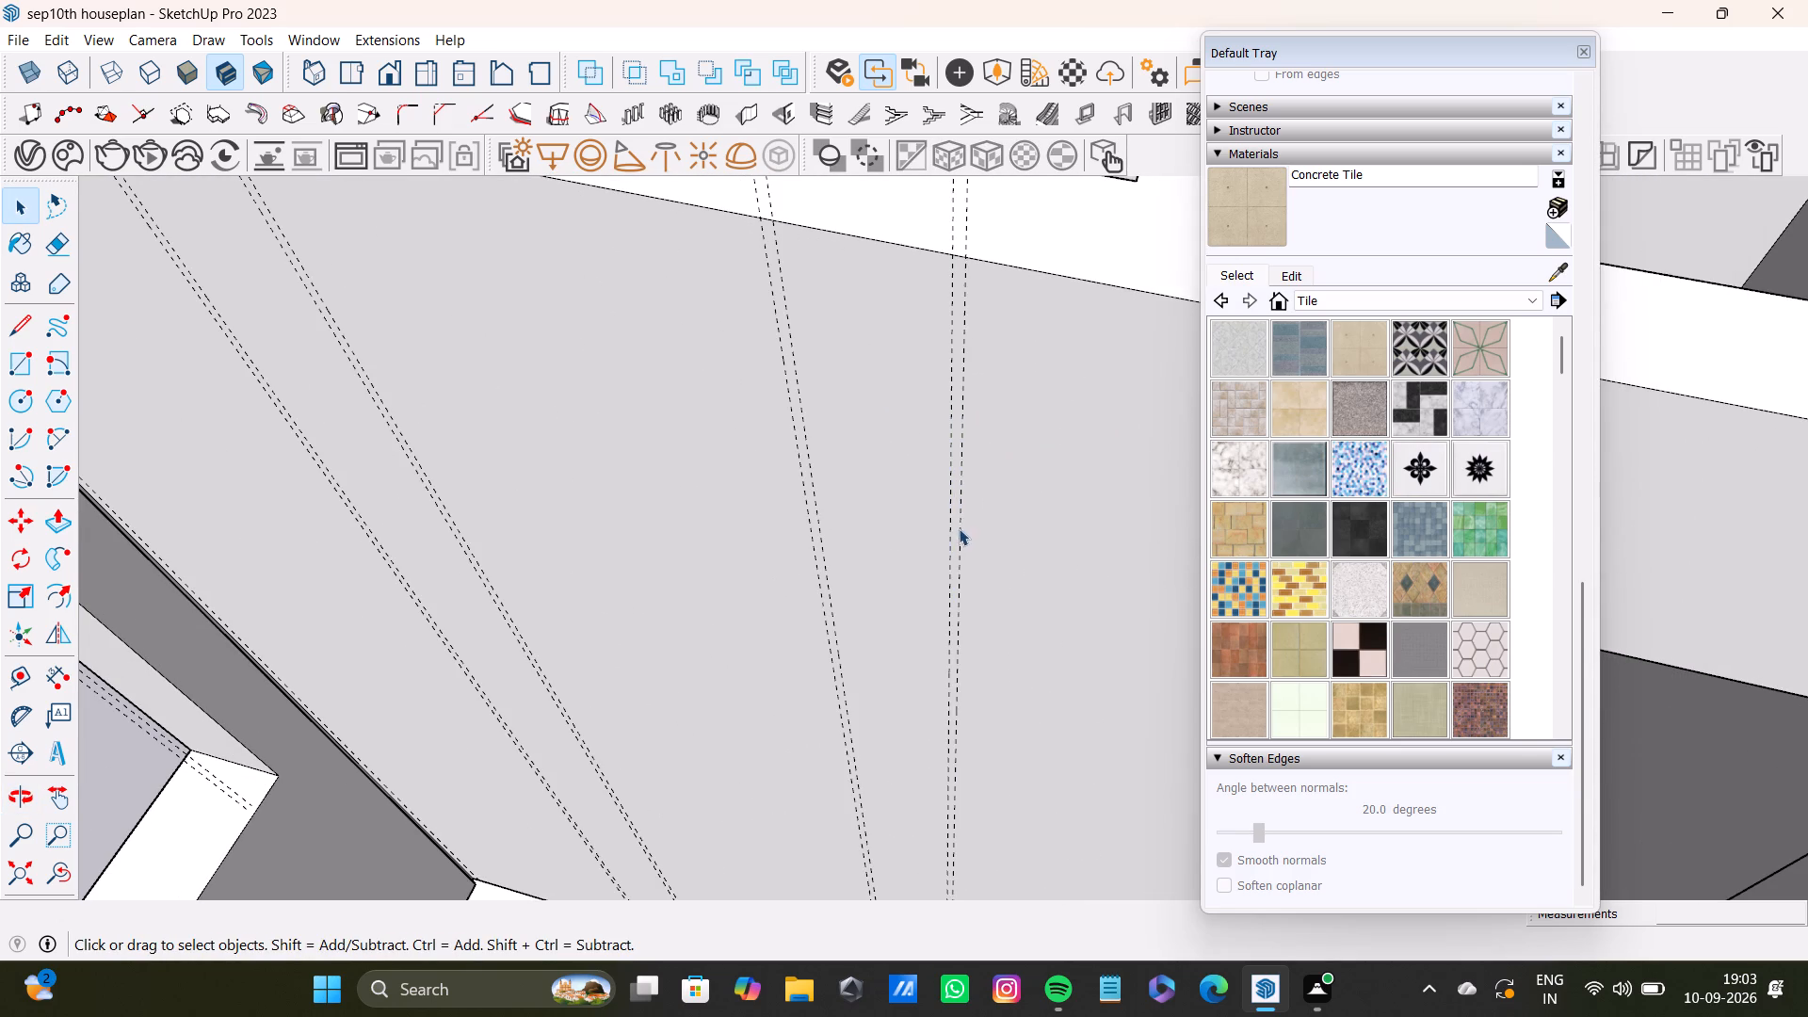
pyautogui.scroll(-3, 1090, 669)
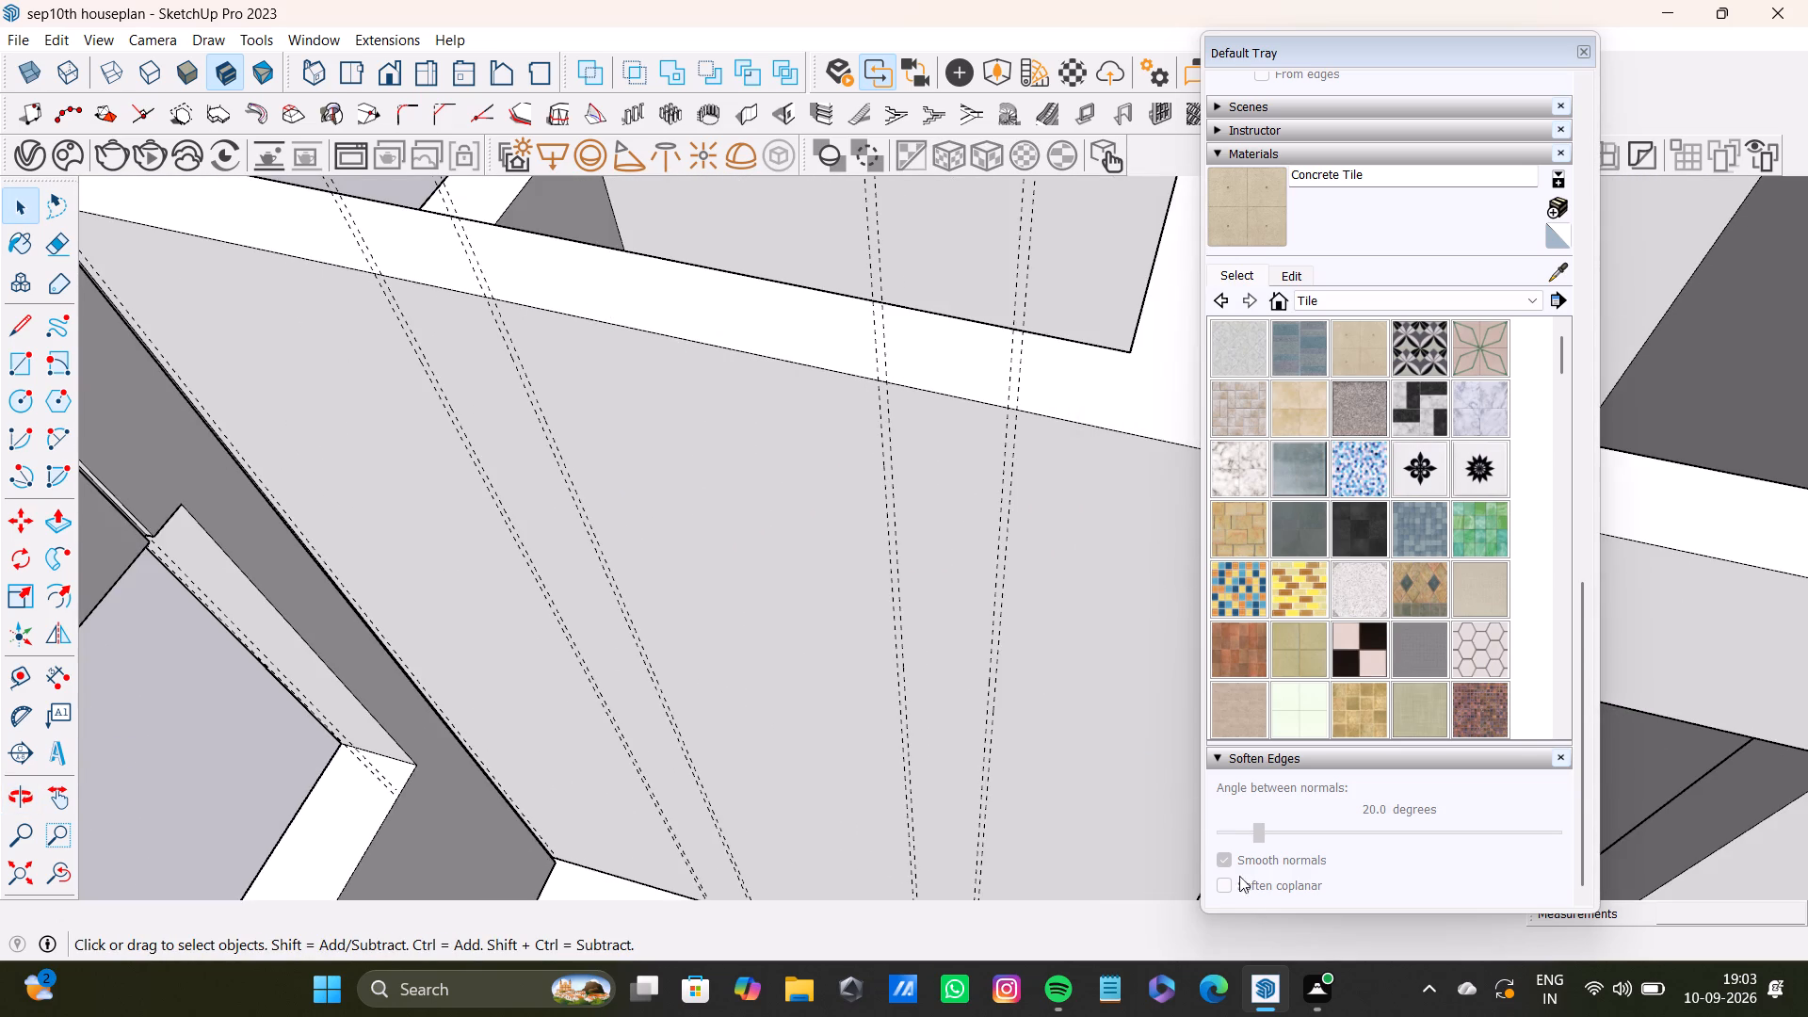
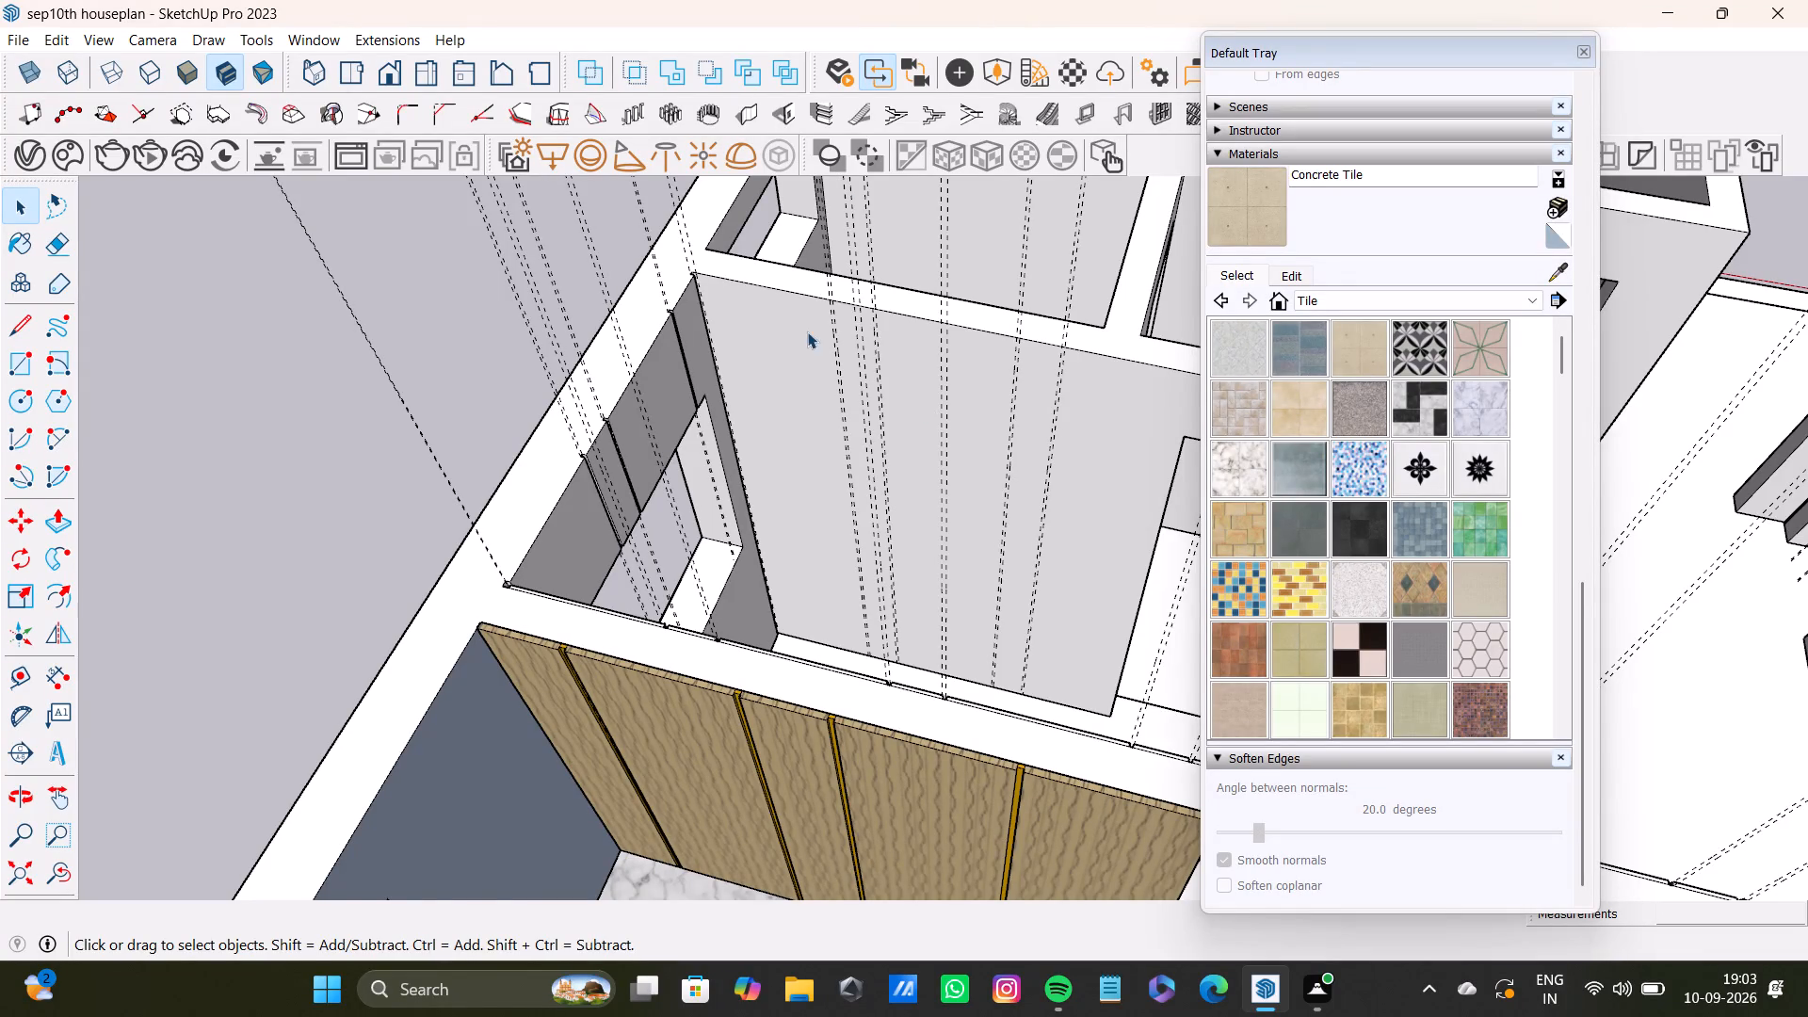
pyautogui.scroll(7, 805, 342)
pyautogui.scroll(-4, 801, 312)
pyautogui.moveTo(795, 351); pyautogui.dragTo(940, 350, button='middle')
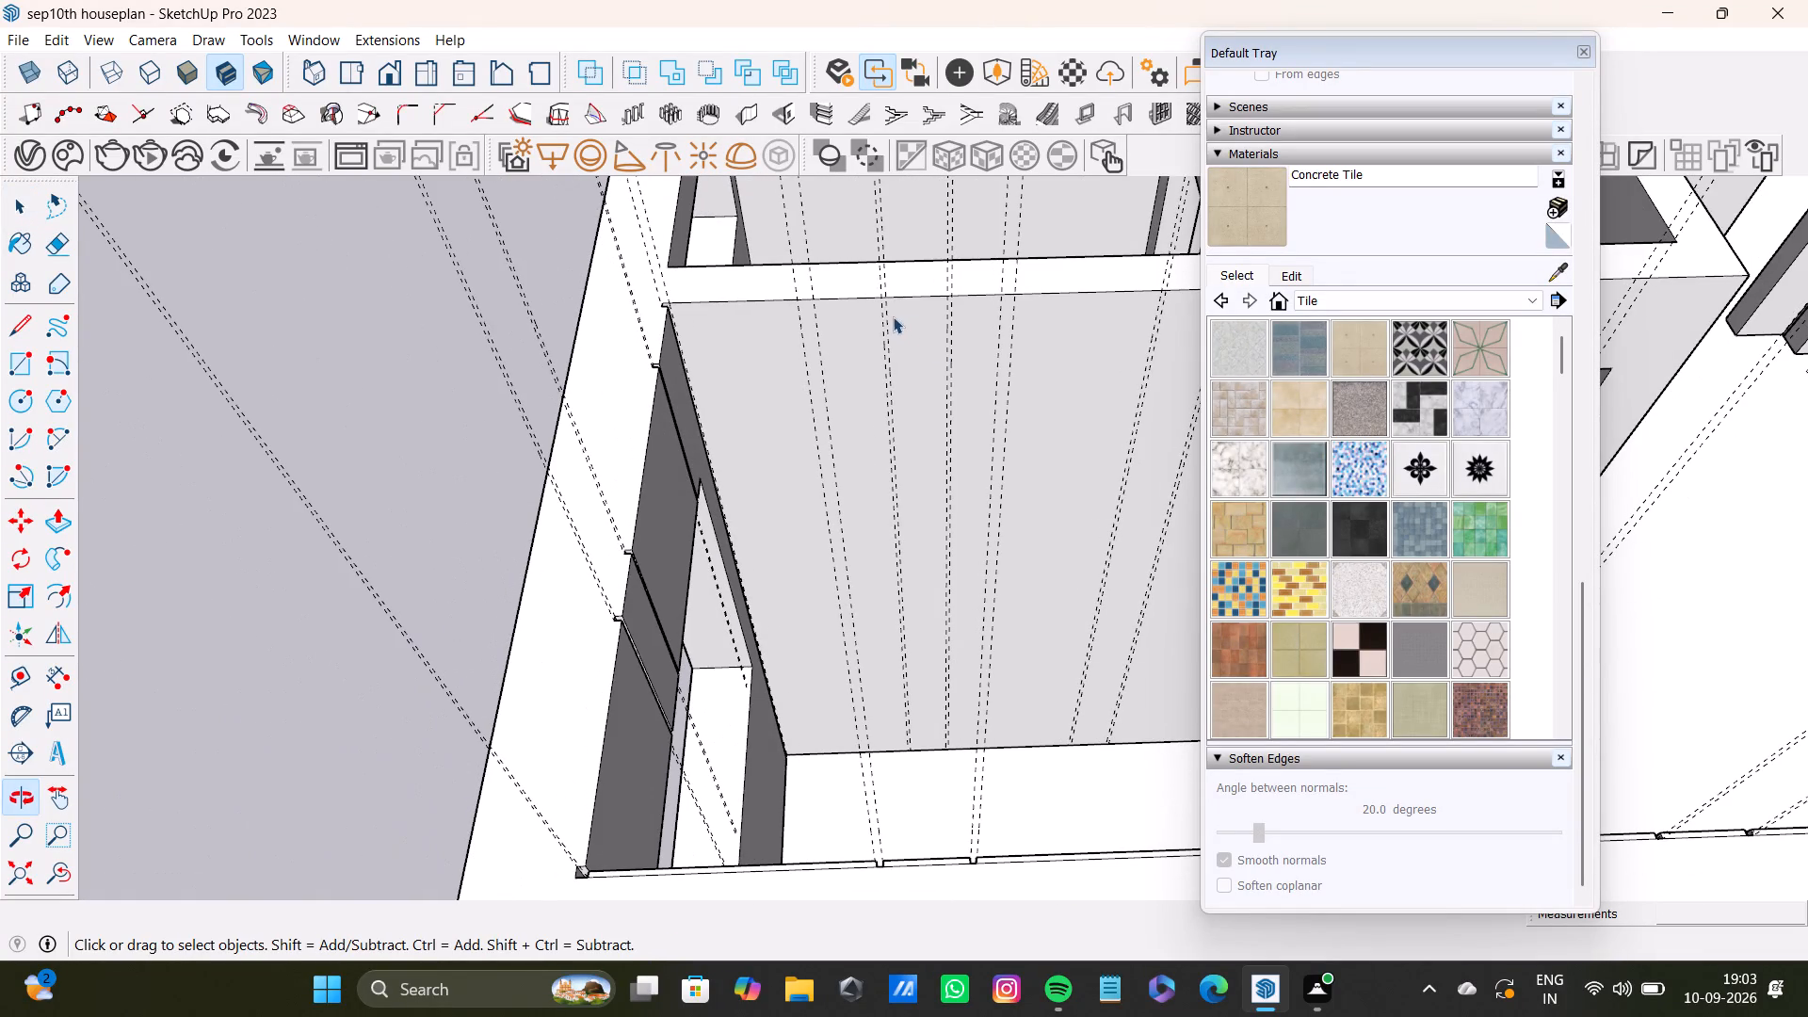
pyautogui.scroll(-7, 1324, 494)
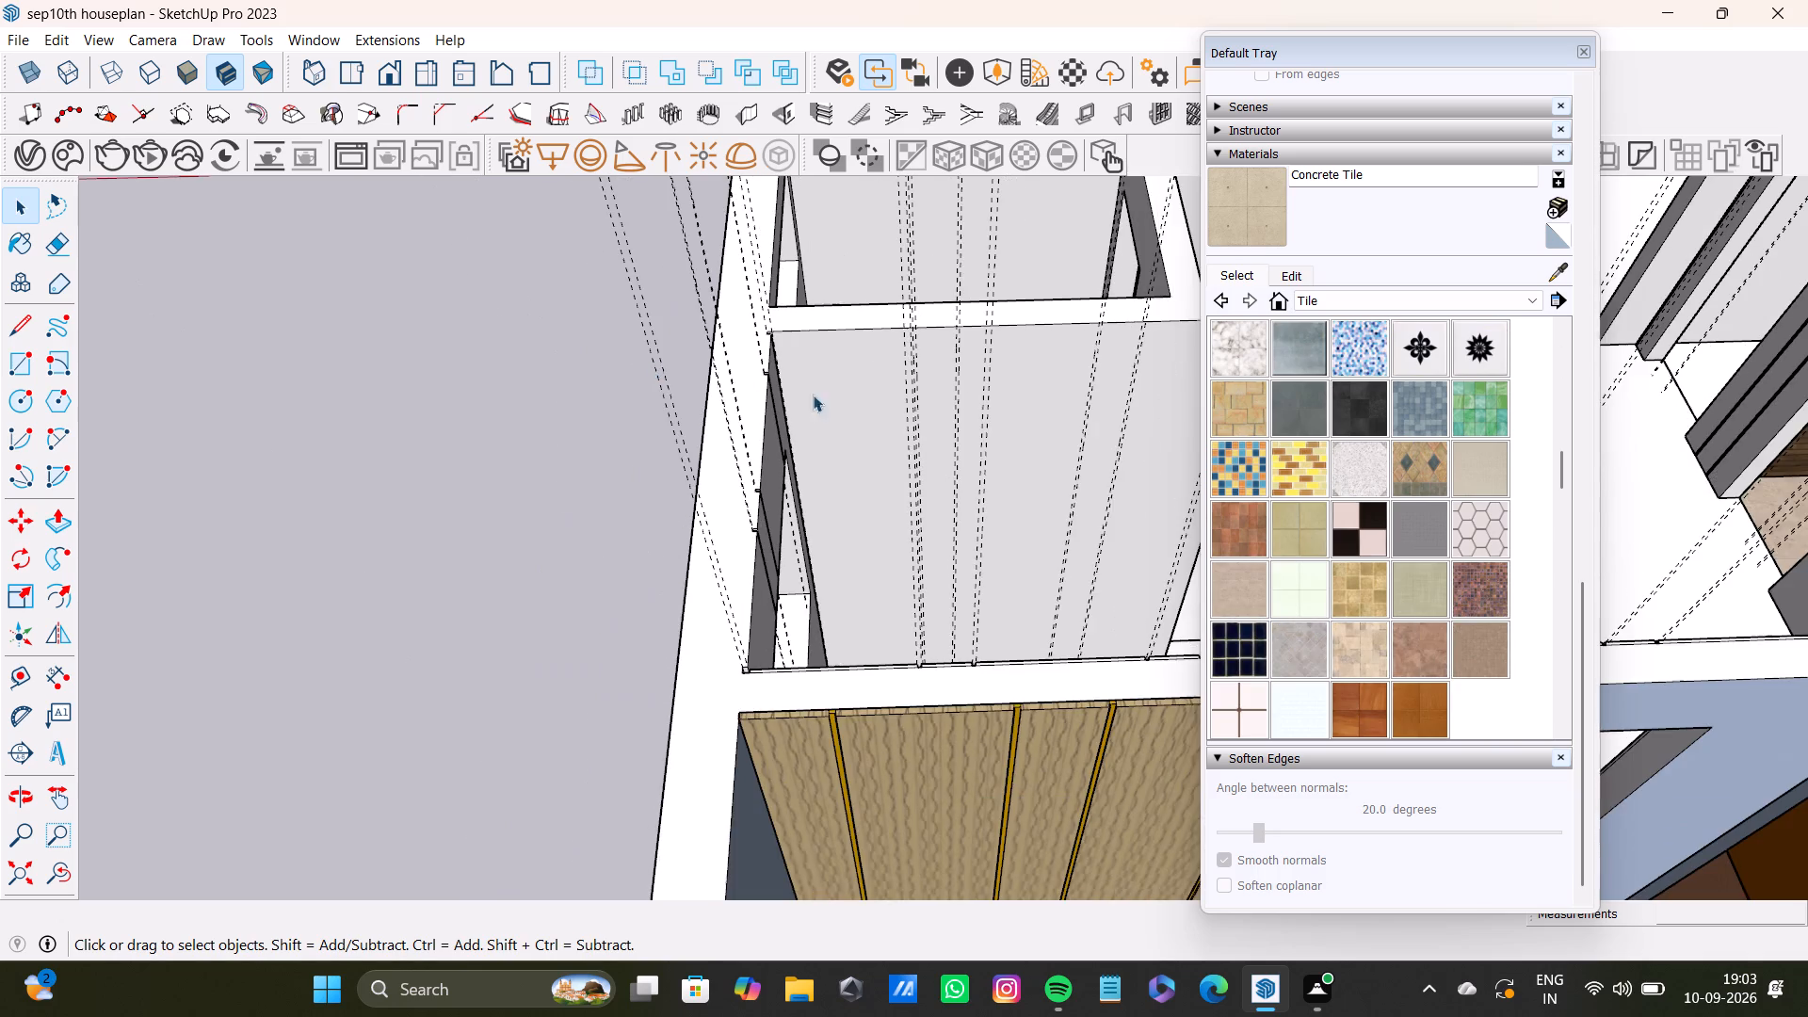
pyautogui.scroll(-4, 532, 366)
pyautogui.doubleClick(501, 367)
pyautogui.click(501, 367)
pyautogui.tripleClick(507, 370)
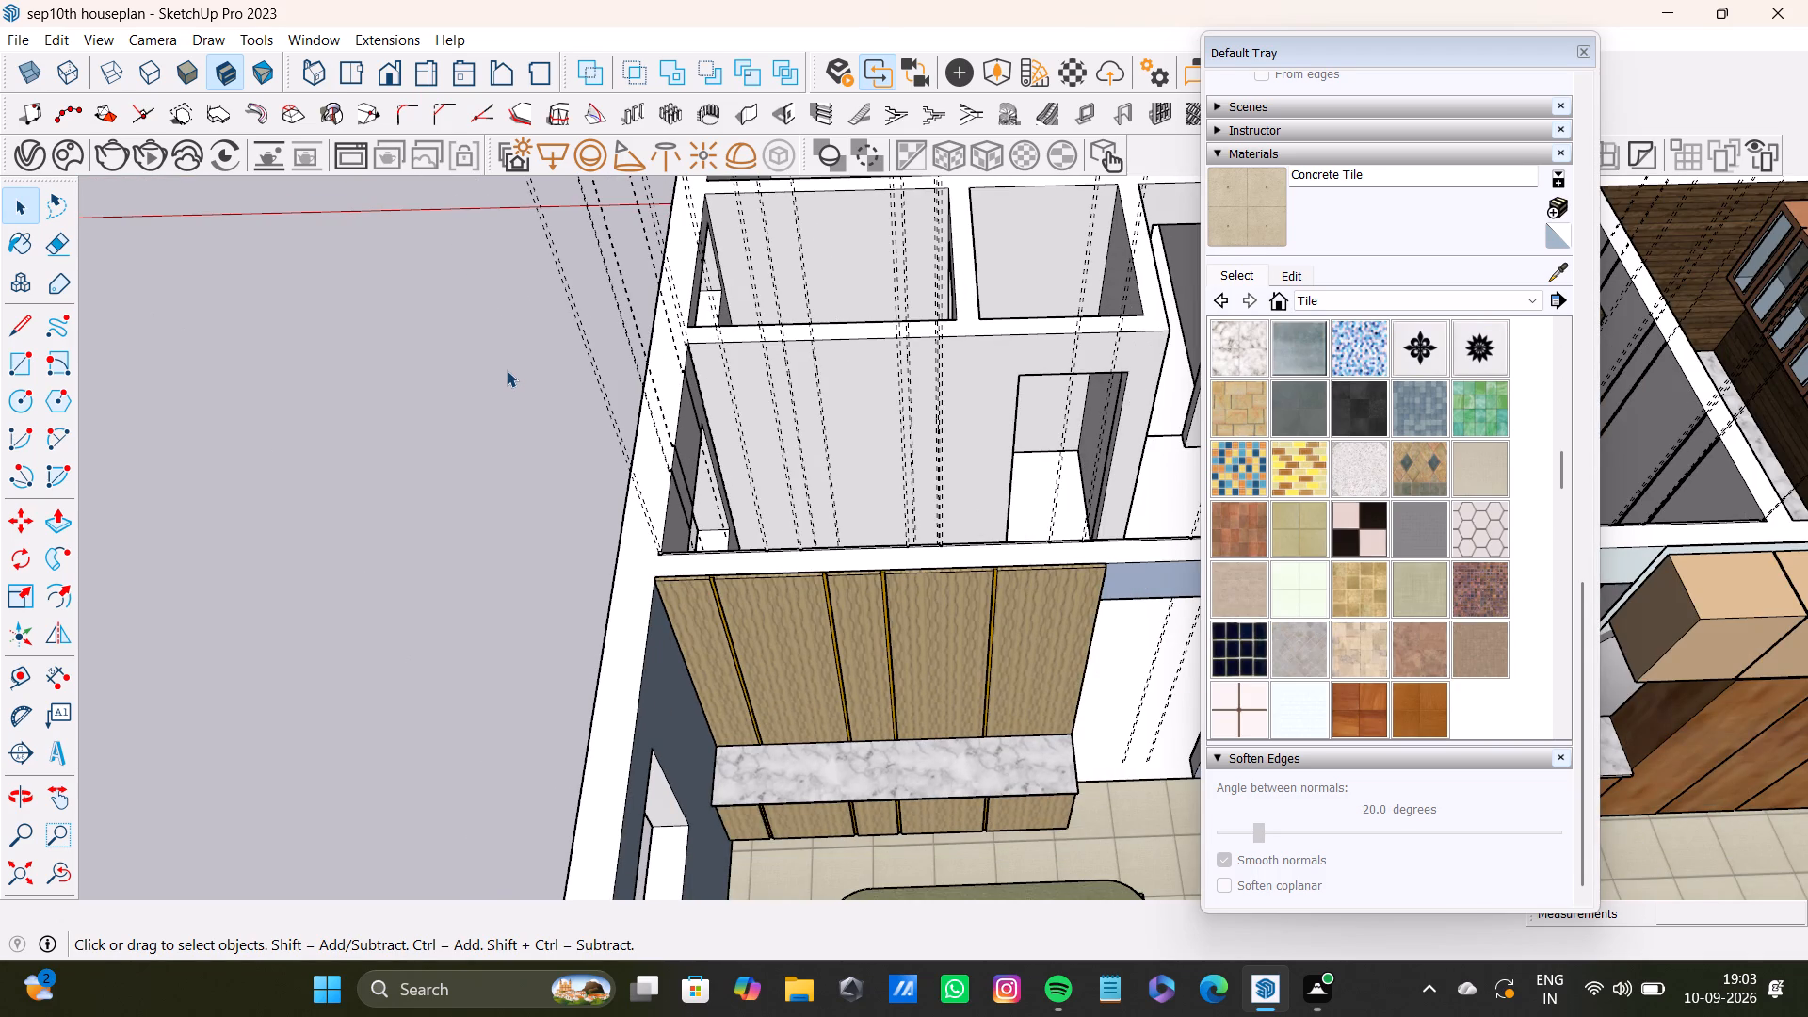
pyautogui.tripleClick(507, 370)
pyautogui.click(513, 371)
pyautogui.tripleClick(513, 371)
# Draw a 10' vertical line along the dashed guide beside the window corner, from the long hall wall's top edge to its base.
pyautogui.scroll(15, 775, 385)
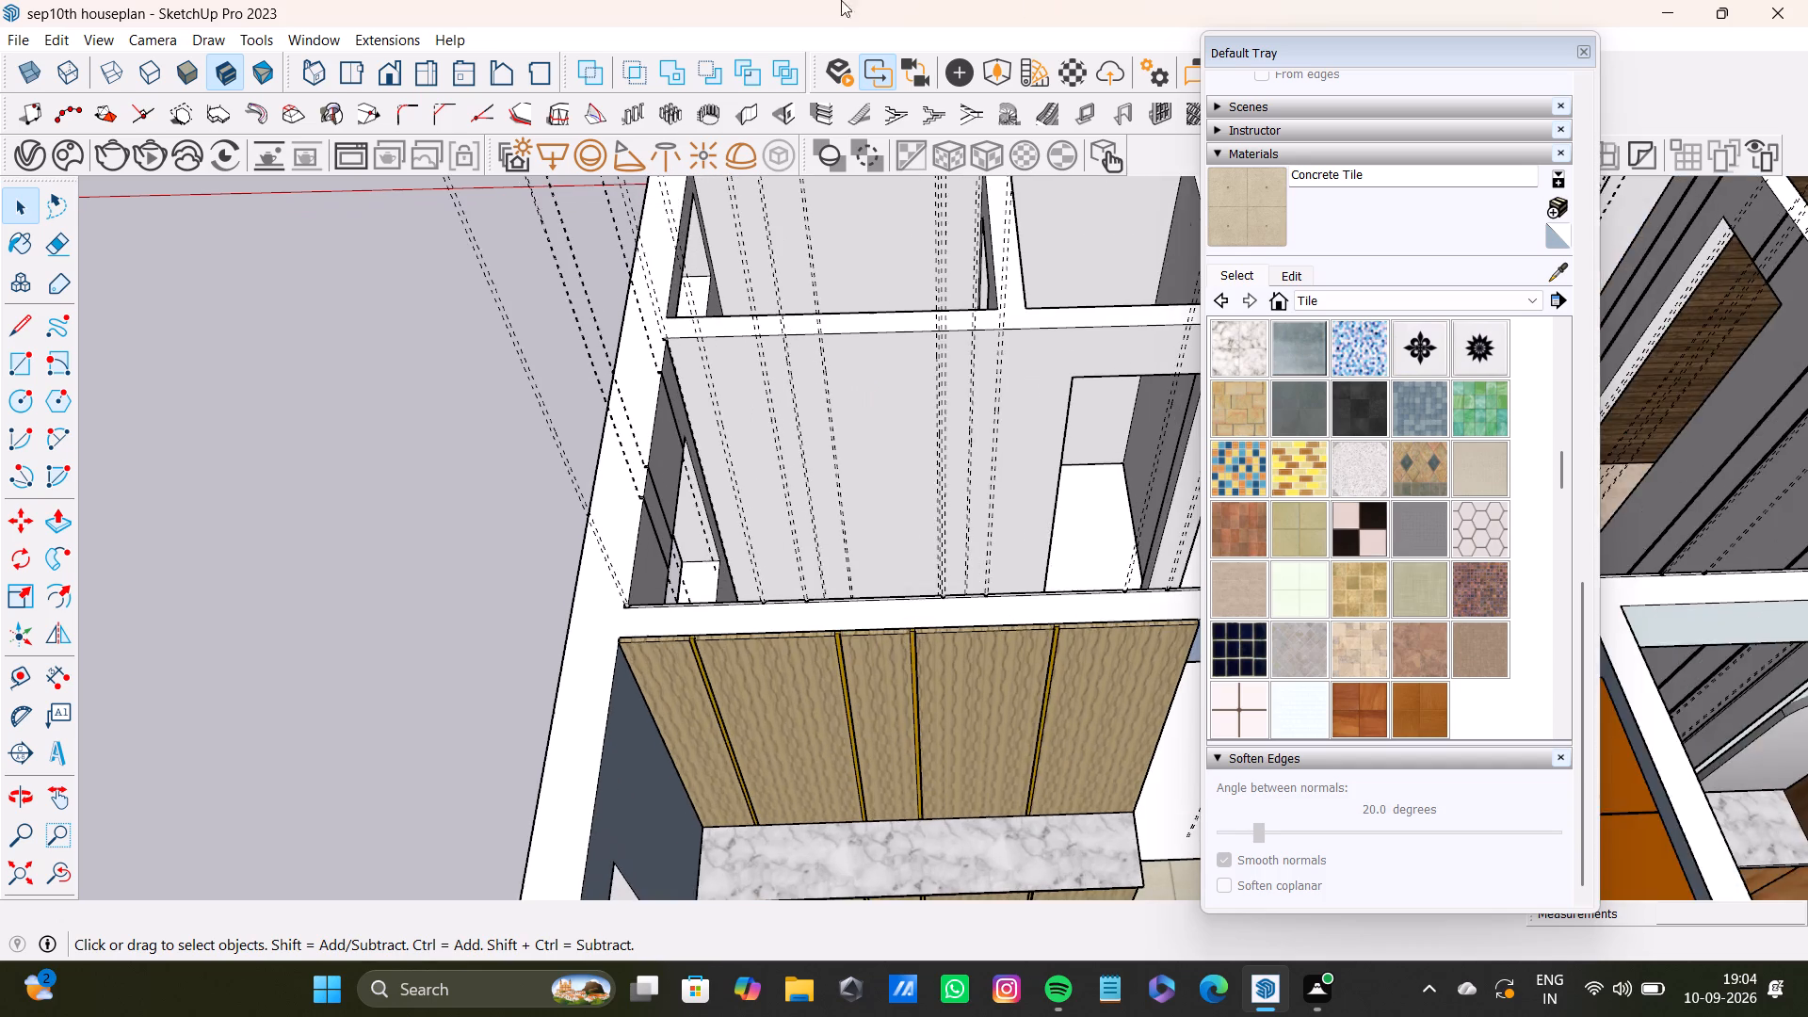
pyautogui.scroll(7, 857, 419)
pyautogui.moveTo(882, 334); pyautogui.dragTo(752, 433, button='middle')
pyautogui.keyDown('shift'); pyautogui.scroll(4, 767, 435); pyautogui.keyUp('shift')
pyautogui.keyDown('shift'); pyautogui.moveTo(787, 433); pyautogui.dragTo(926, 389, button='middle'); pyautogui.keyUp('shift')
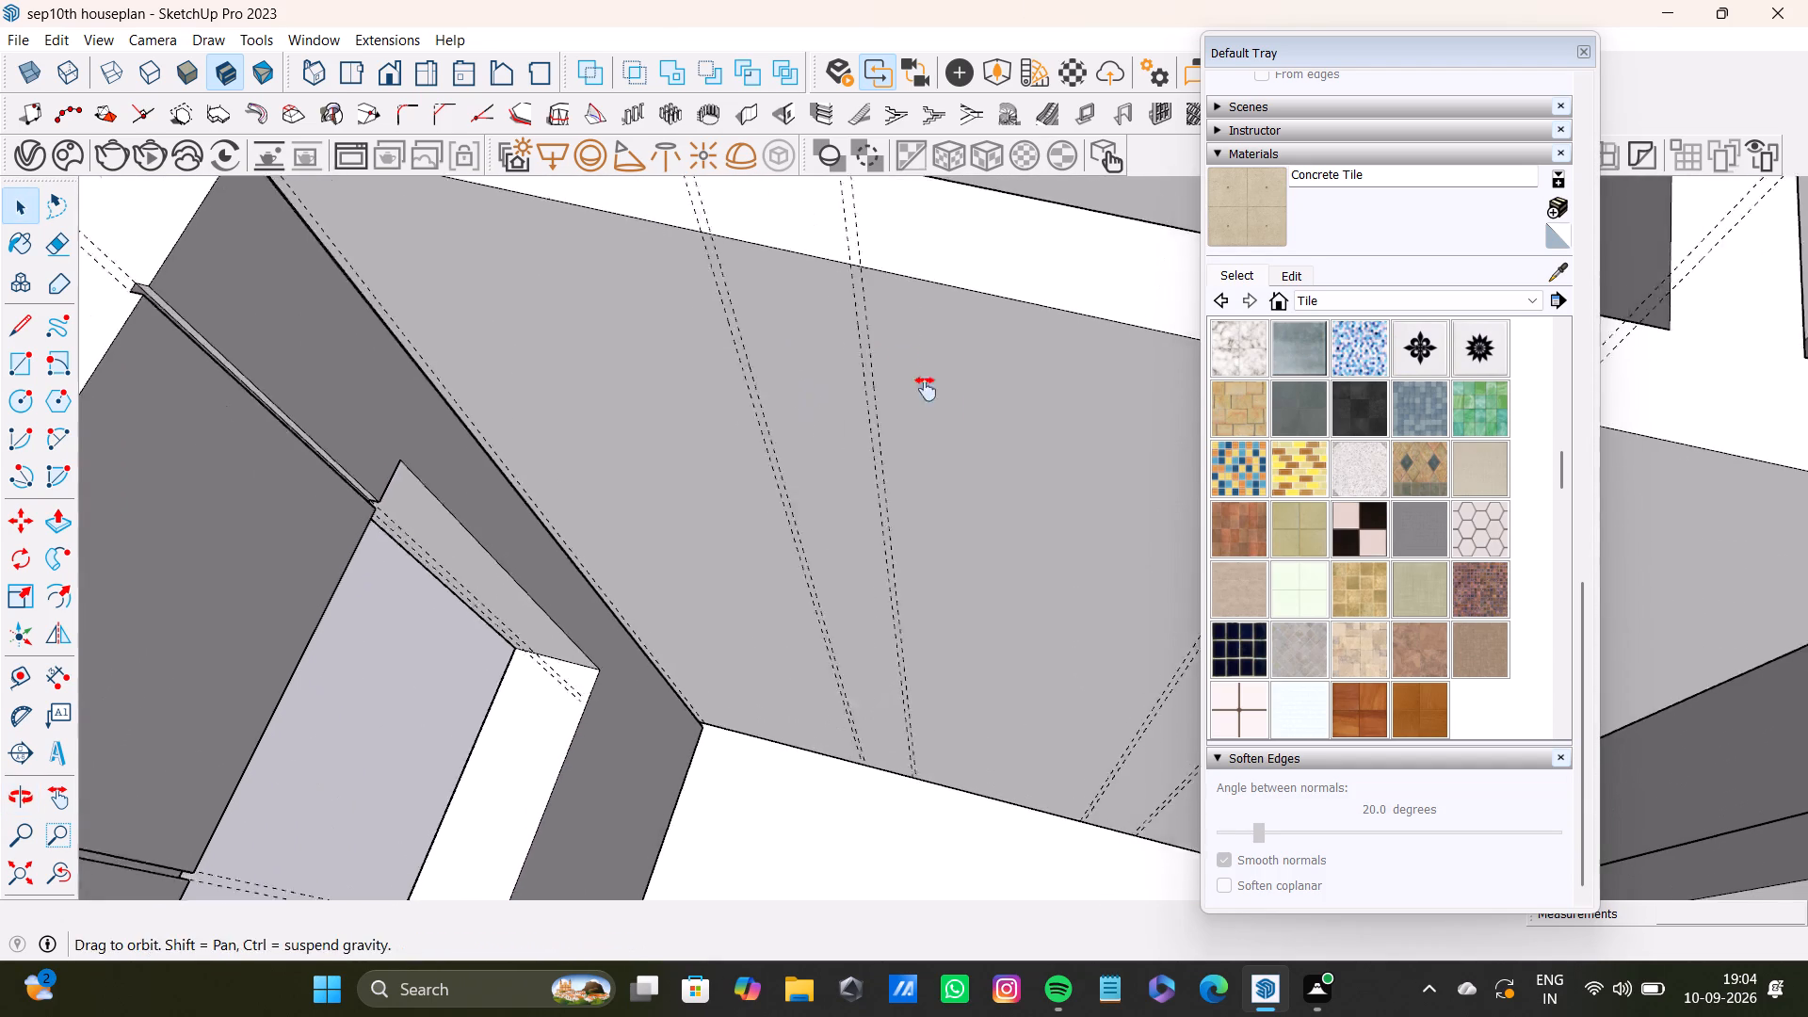
pyautogui.keyDown('shift'); pyautogui.moveTo(926, 389); pyautogui.dragTo(948, 384, button='middle'); pyautogui.keyUp('shift')
pyautogui.scroll(-4, 671, 335)
pyautogui.tripleClick(713, 332)
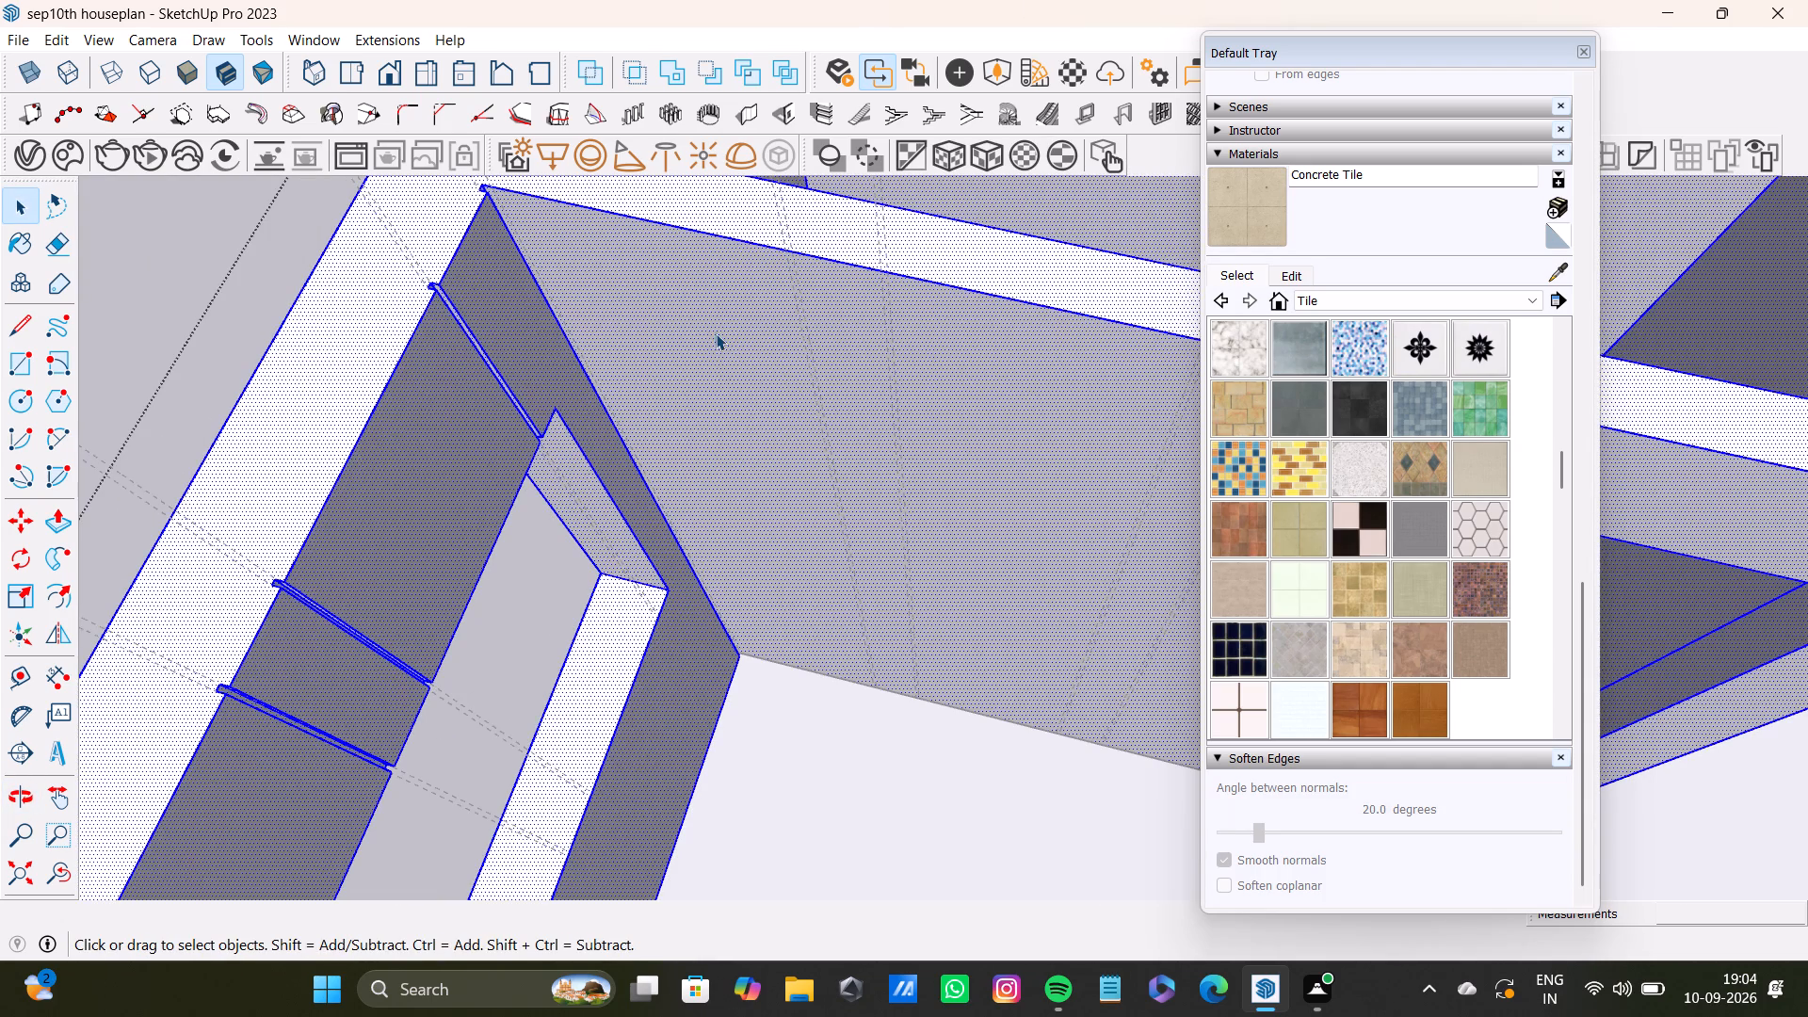
pyautogui.click(716, 333)
pyautogui.click(27, 312)
pyautogui.scroll(2, 42, 316)
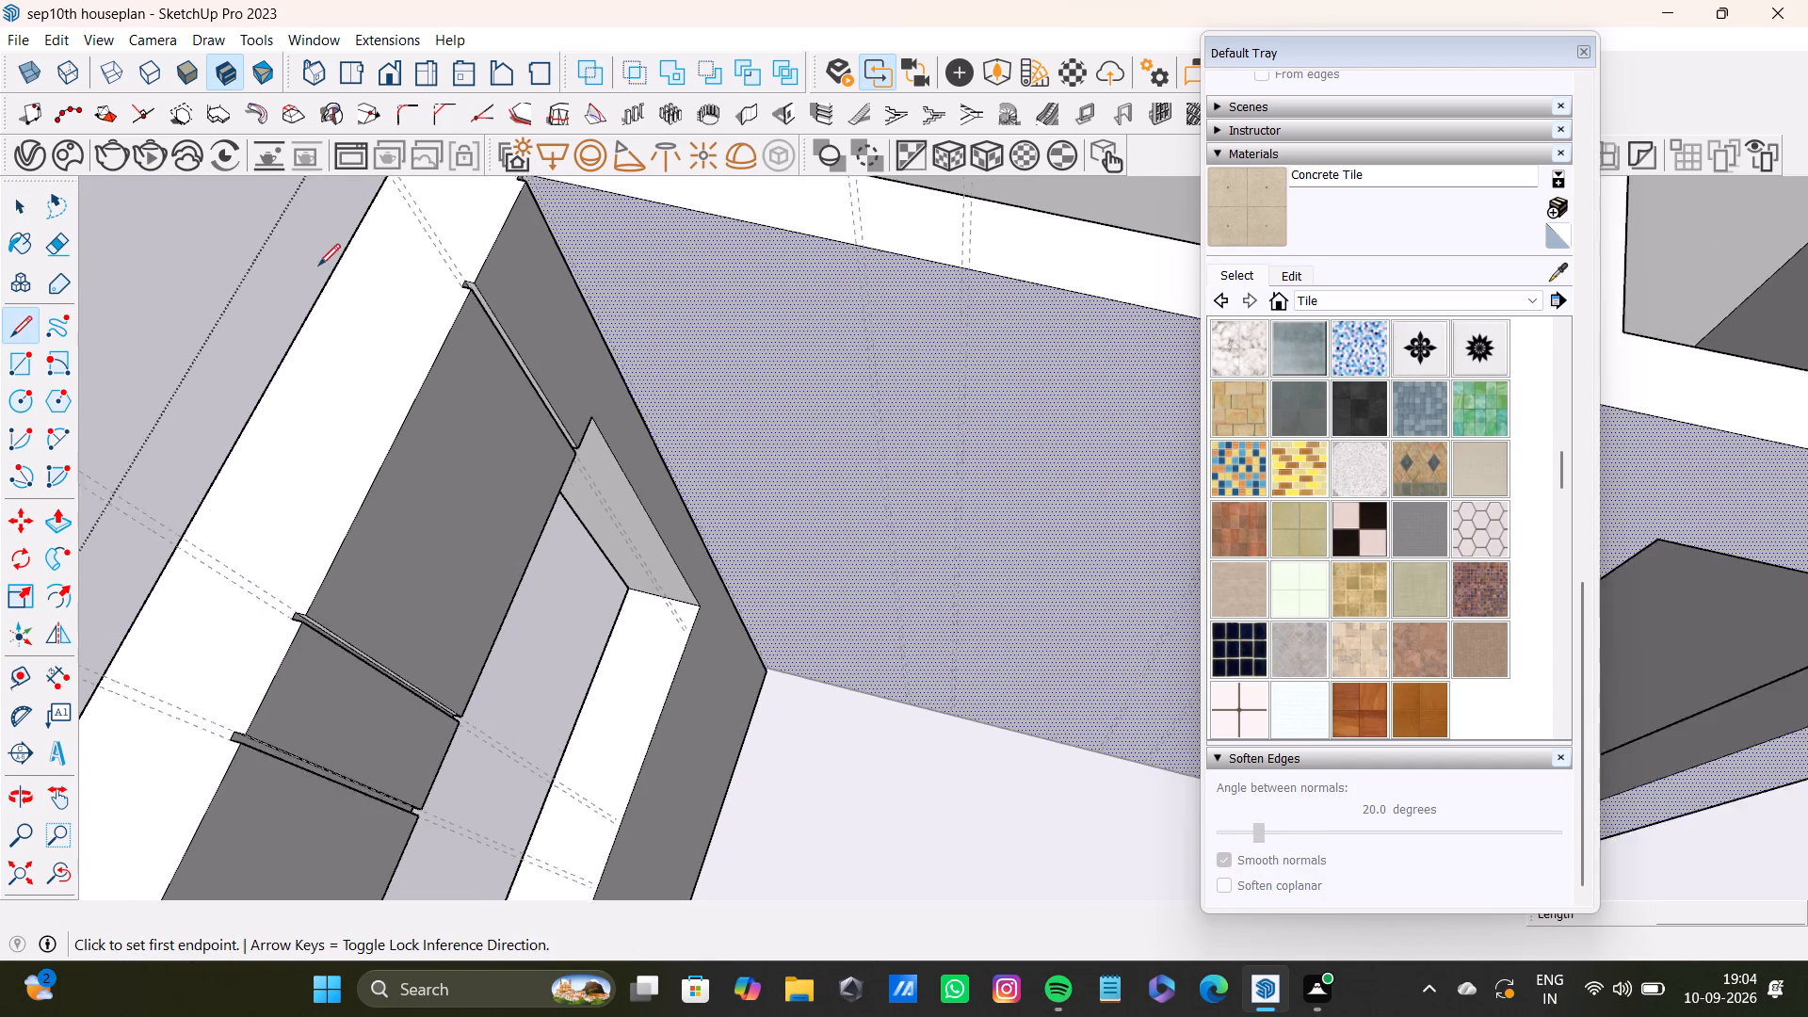
pyautogui.scroll(3, 318, 266)
pyautogui.keyDown('shift'); pyautogui.moveTo(459, 268); pyautogui.dragTo(482, 475, button='middle'); pyautogui.keyUp('shift')
pyautogui.scroll(4, 606, 408)
pyautogui.scroll(-1, 608, 358)
pyautogui.scroll(7, 603, 358)
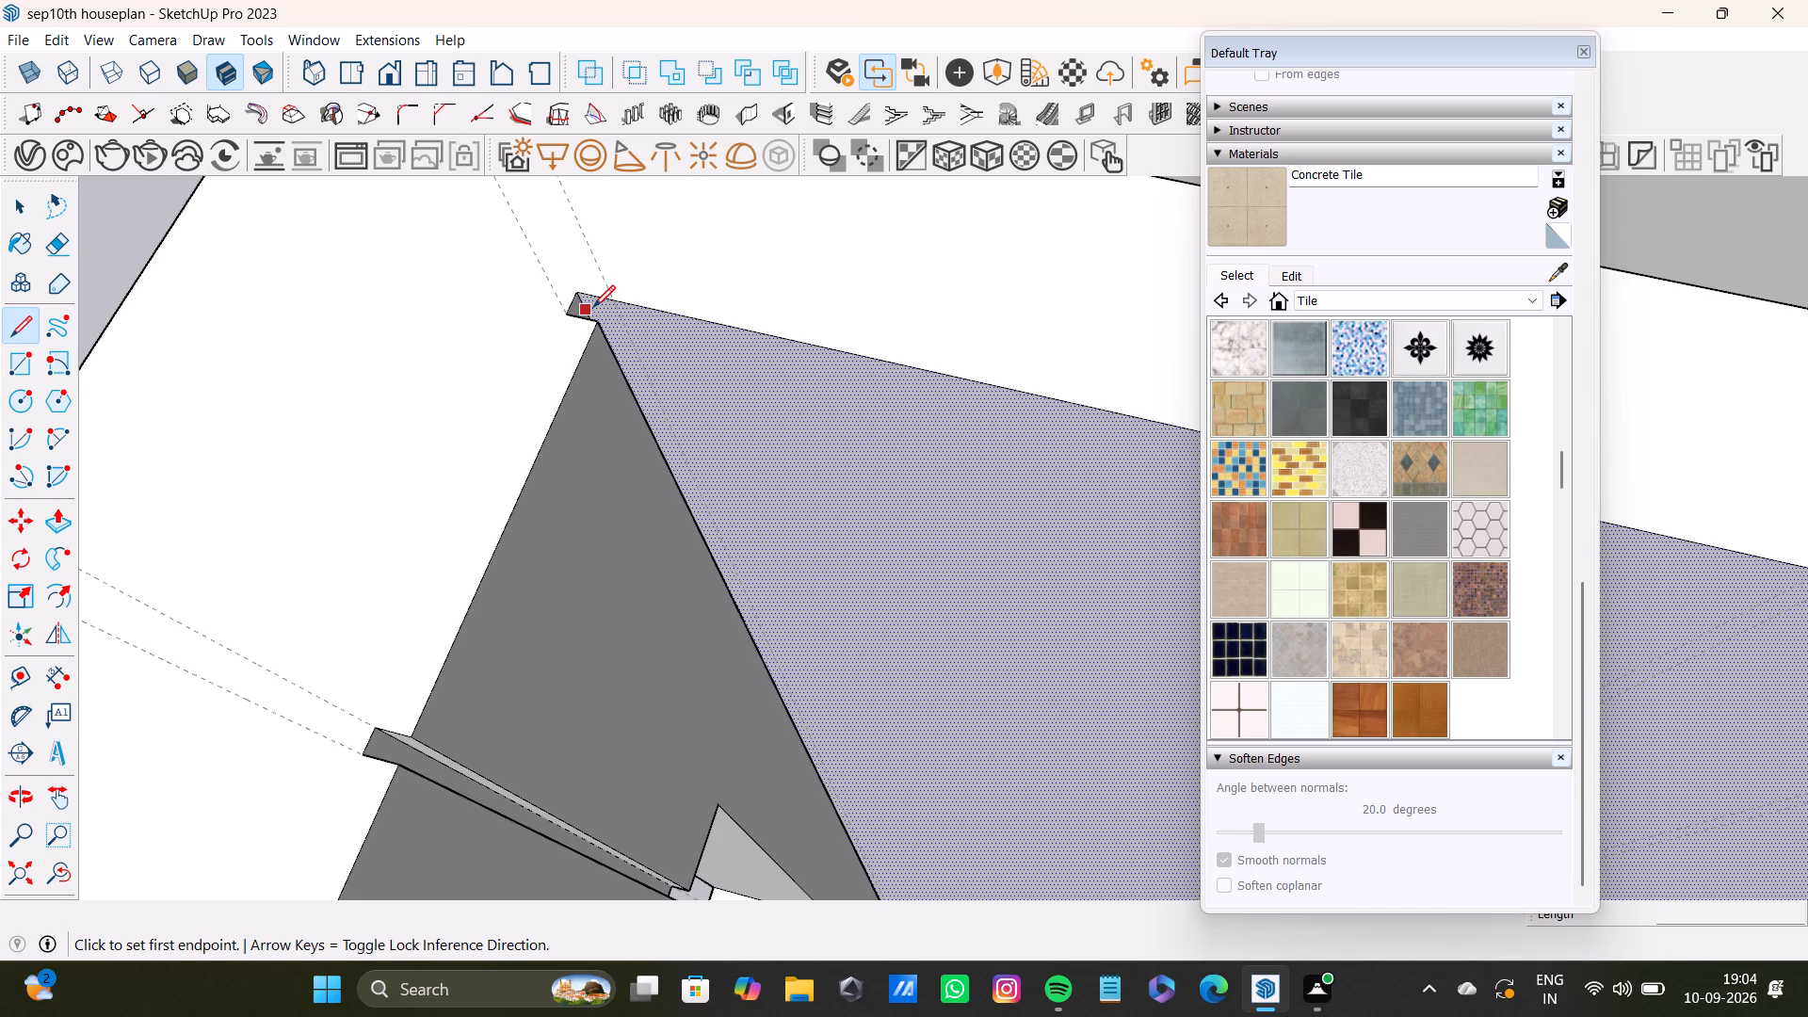
pyautogui.scroll(11, 409, 307)
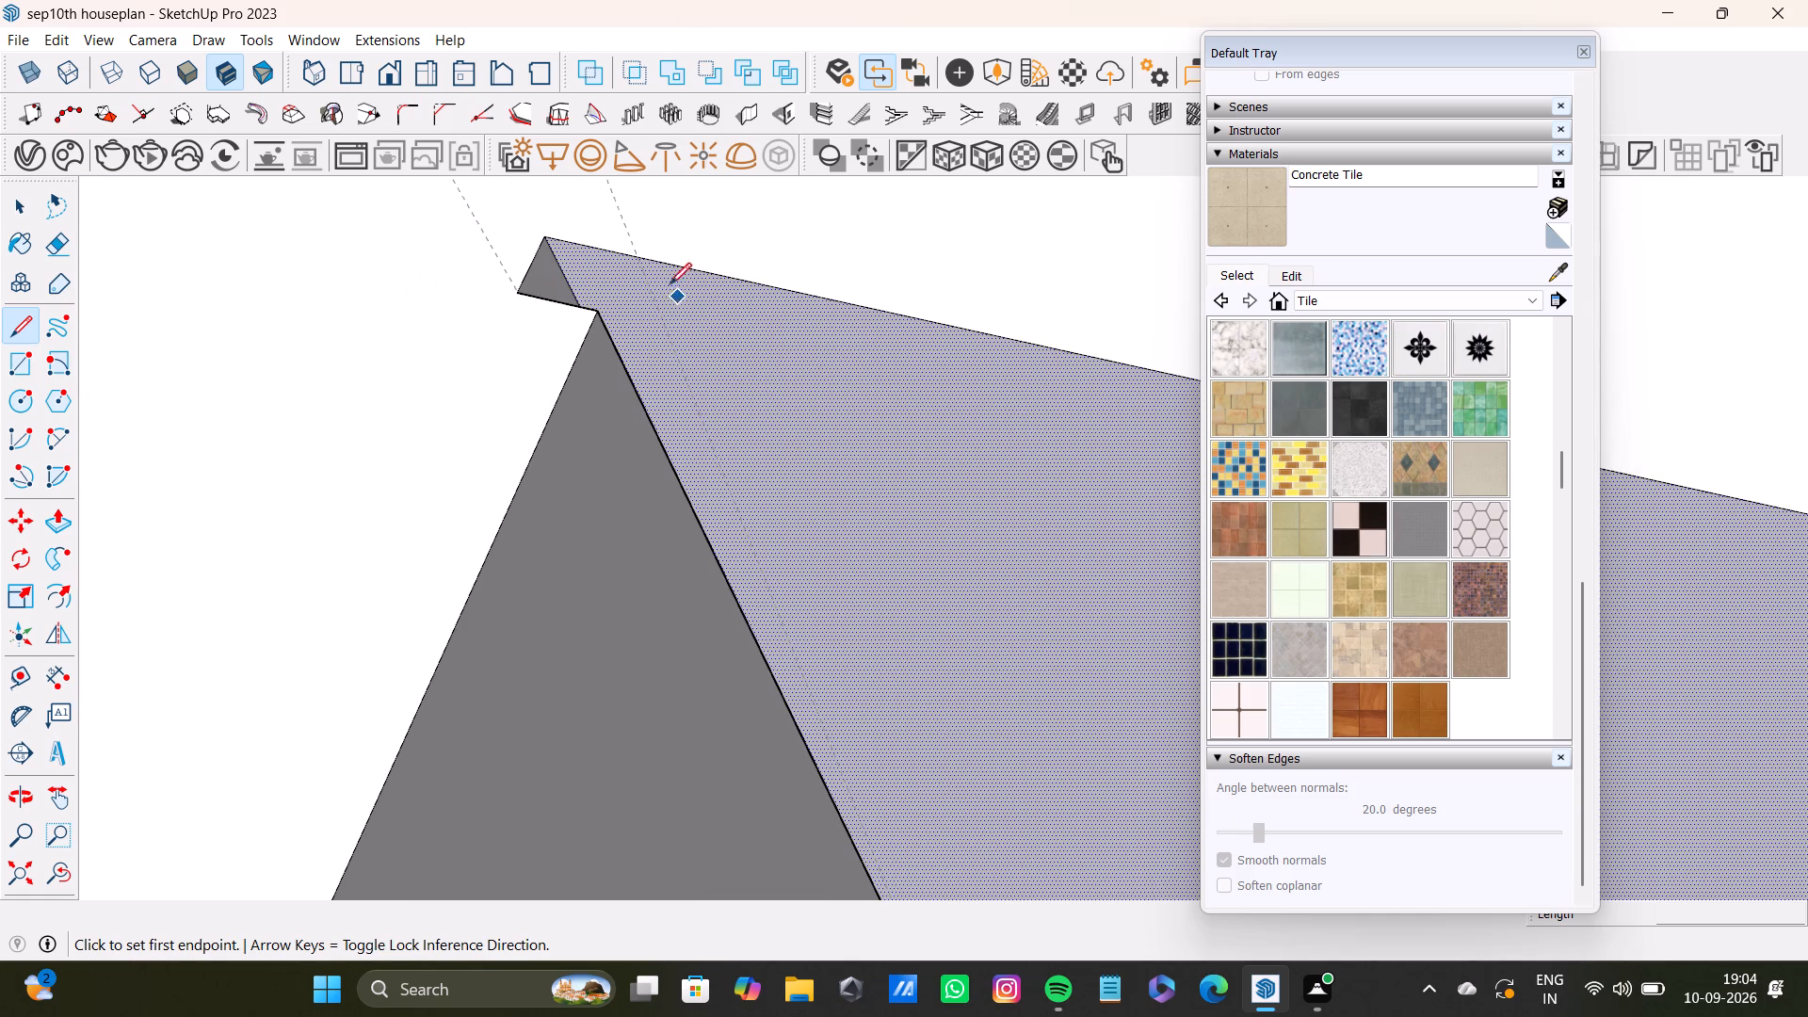
pyautogui.click(641, 256)
pyautogui.scroll(-3, 783, 619)
pyautogui.keyDown('shift'); pyautogui.moveTo(827, 664); pyautogui.dragTo(815, 487, button='middle'); pyautogui.keyUp('shift')
pyautogui.keyDown('shift'); pyautogui.scroll(1, 815, 478); pyautogui.keyUp('shift')
pyautogui.scroll(-3, 819, 622)
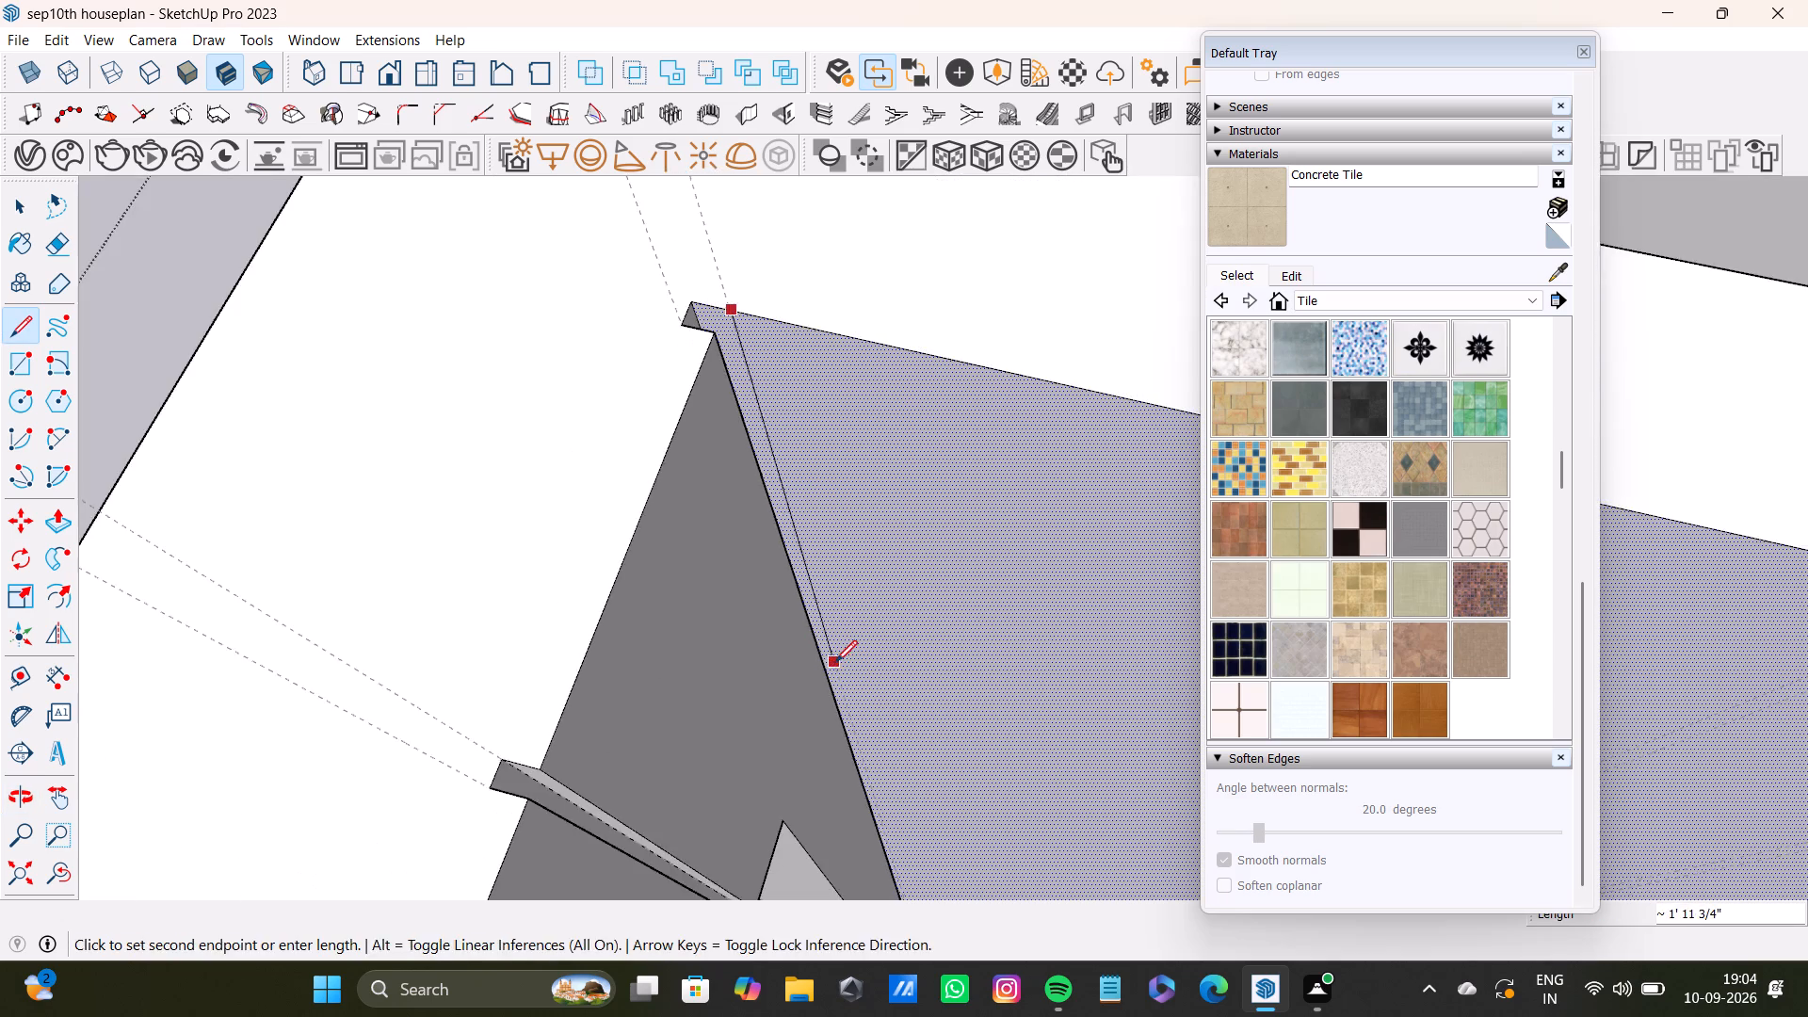
pyautogui.keyDown('shift'); pyautogui.moveTo(835, 662); pyautogui.dragTo(835, 461, button='middle'); pyautogui.keyUp('shift')
pyautogui.keyDown('shift'); pyautogui.scroll(1, 841, 423); pyautogui.keyUp('shift')
pyautogui.scroll(-3, 914, 642)
pyautogui.keyDown('shift'); pyautogui.moveTo(897, 694); pyautogui.dragTo(883, 470, button='middle'); pyautogui.keyUp('shift')
pyautogui.scroll(3, 968, 718)
pyautogui.moveTo(947, 745); pyautogui.dragTo(896, 615, button='middle')
pyautogui.scroll(4, 853, 637)
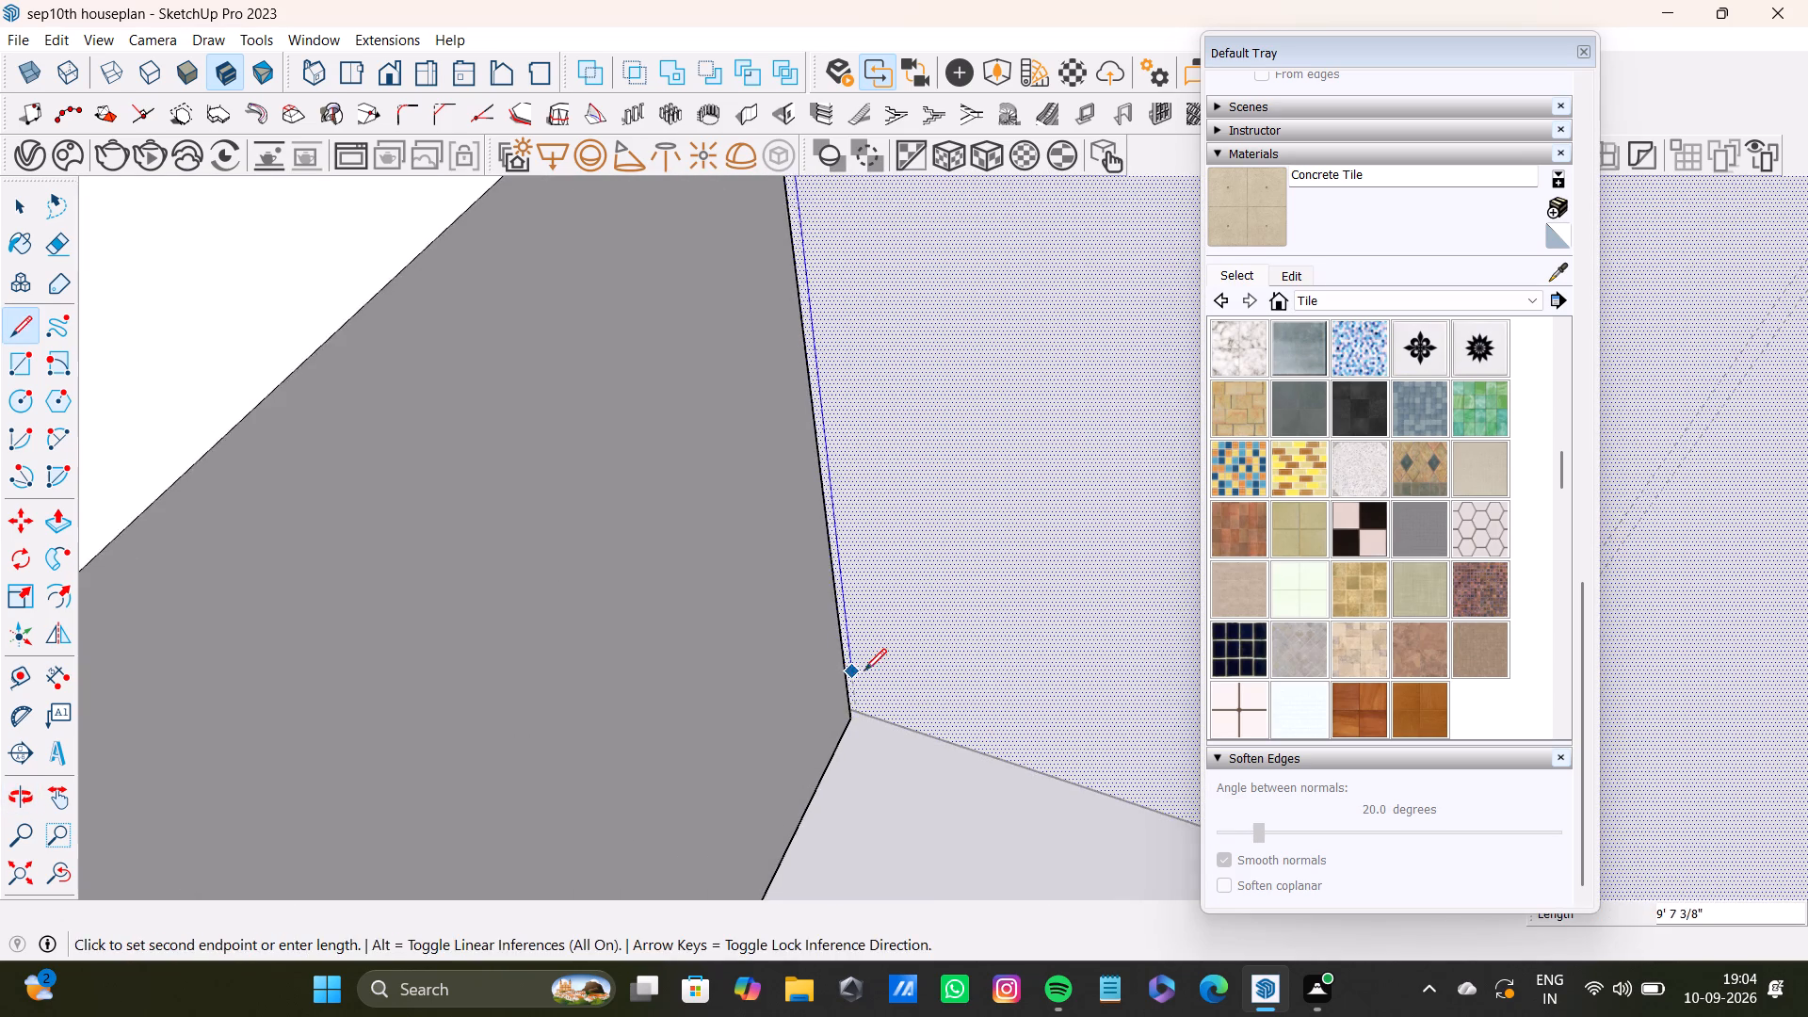
pyautogui.moveTo(864, 670); pyautogui.dragTo(838, 536, button='middle')
pyautogui.scroll(3, 834, 614)
pyautogui.click(846, 665)
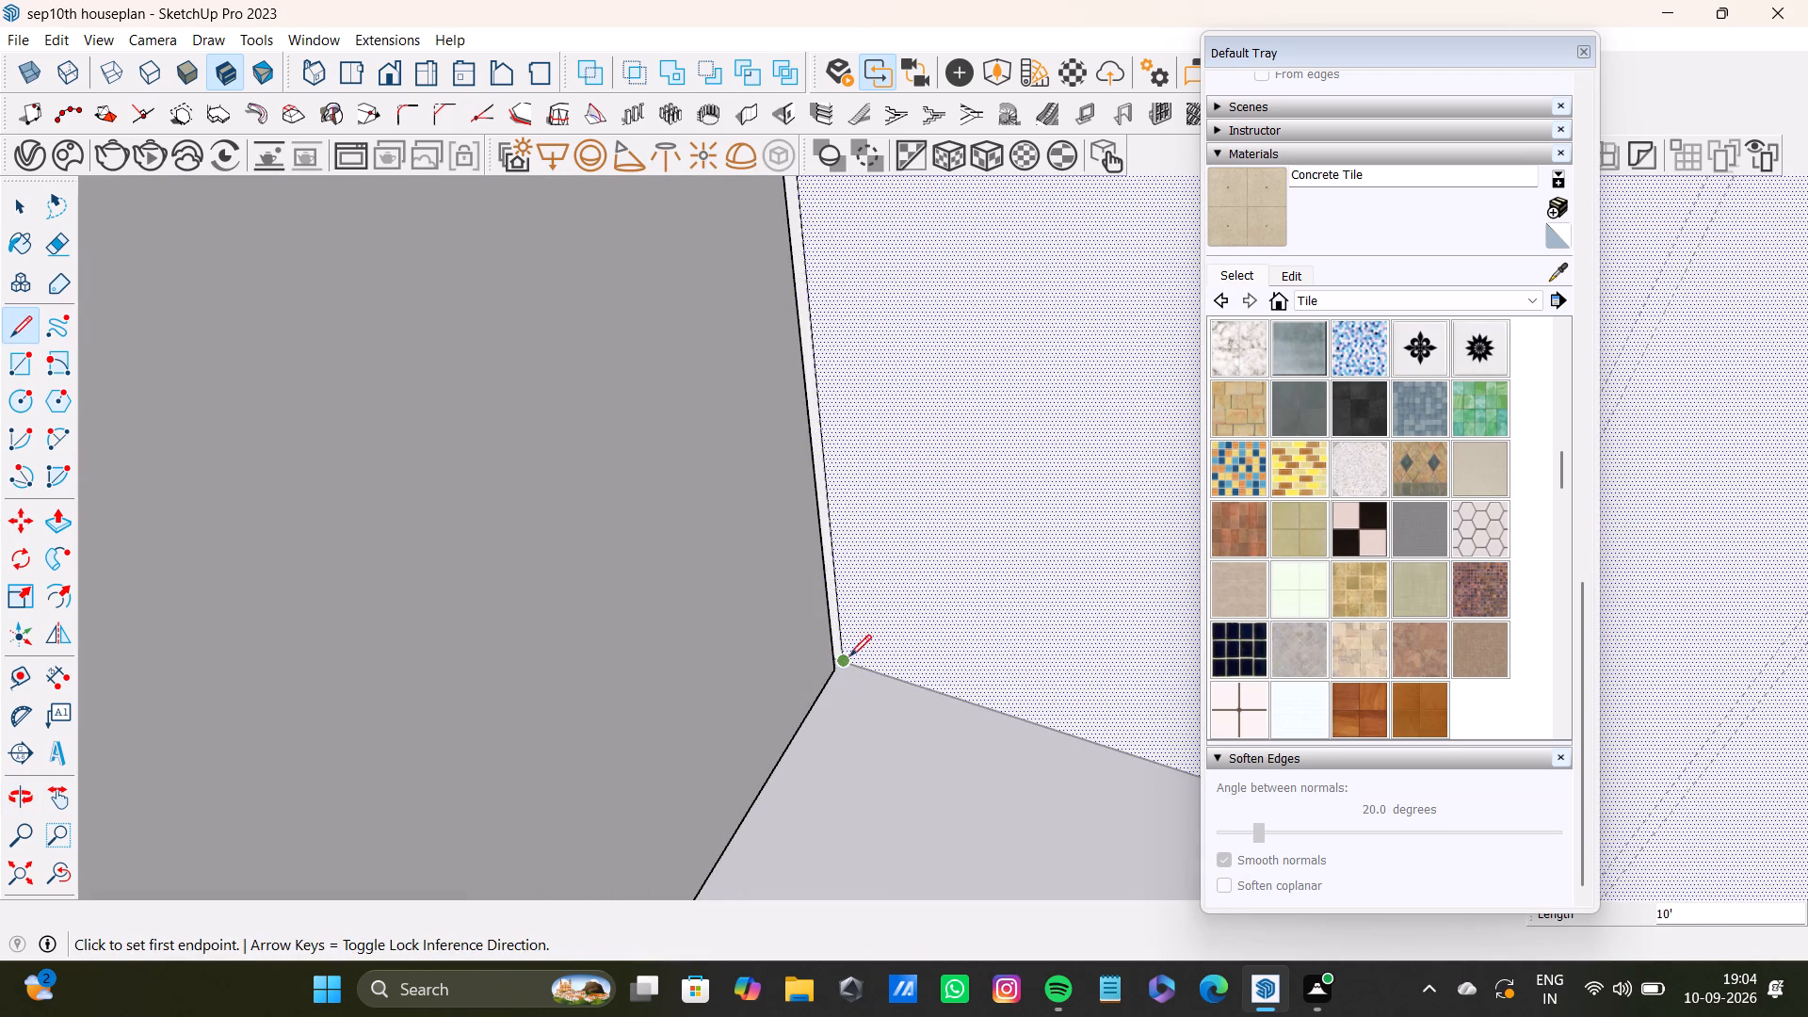
pyautogui.scroll(-10, 872, 637)
pyautogui.press('space')
# Examine the long hall wall around the window corner, where the new vertical line meets the wall top.
pyautogui.click(53, 874)
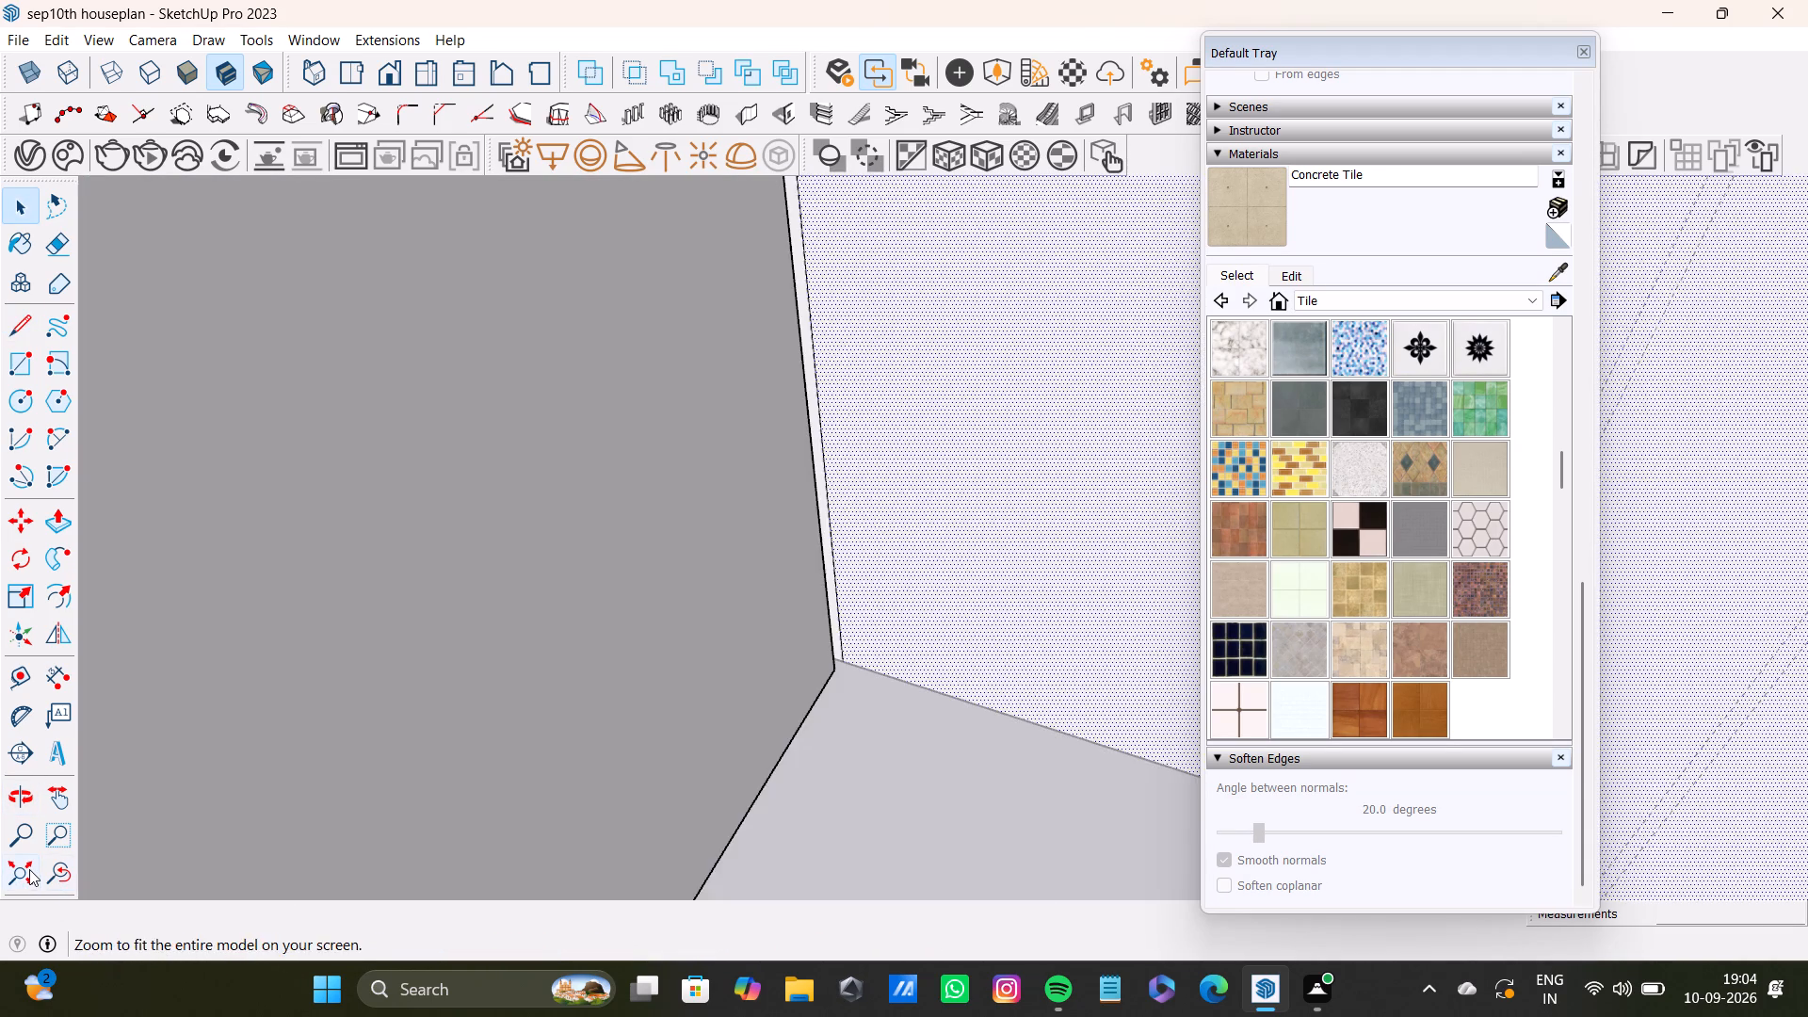
pyautogui.click(29, 869)
pyautogui.keyDown('shift'); pyautogui.moveTo(842, 476); pyautogui.dragTo(767, 742, button='middle'); pyautogui.keyUp('shift')
pyautogui.scroll(15, 527, 507)
pyautogui.keyDown('shift'); pyautogui.moveTo(392, 613); pyautogui.dragTo(436, 590, button='middle'); pyautogui.keyUp('shift')
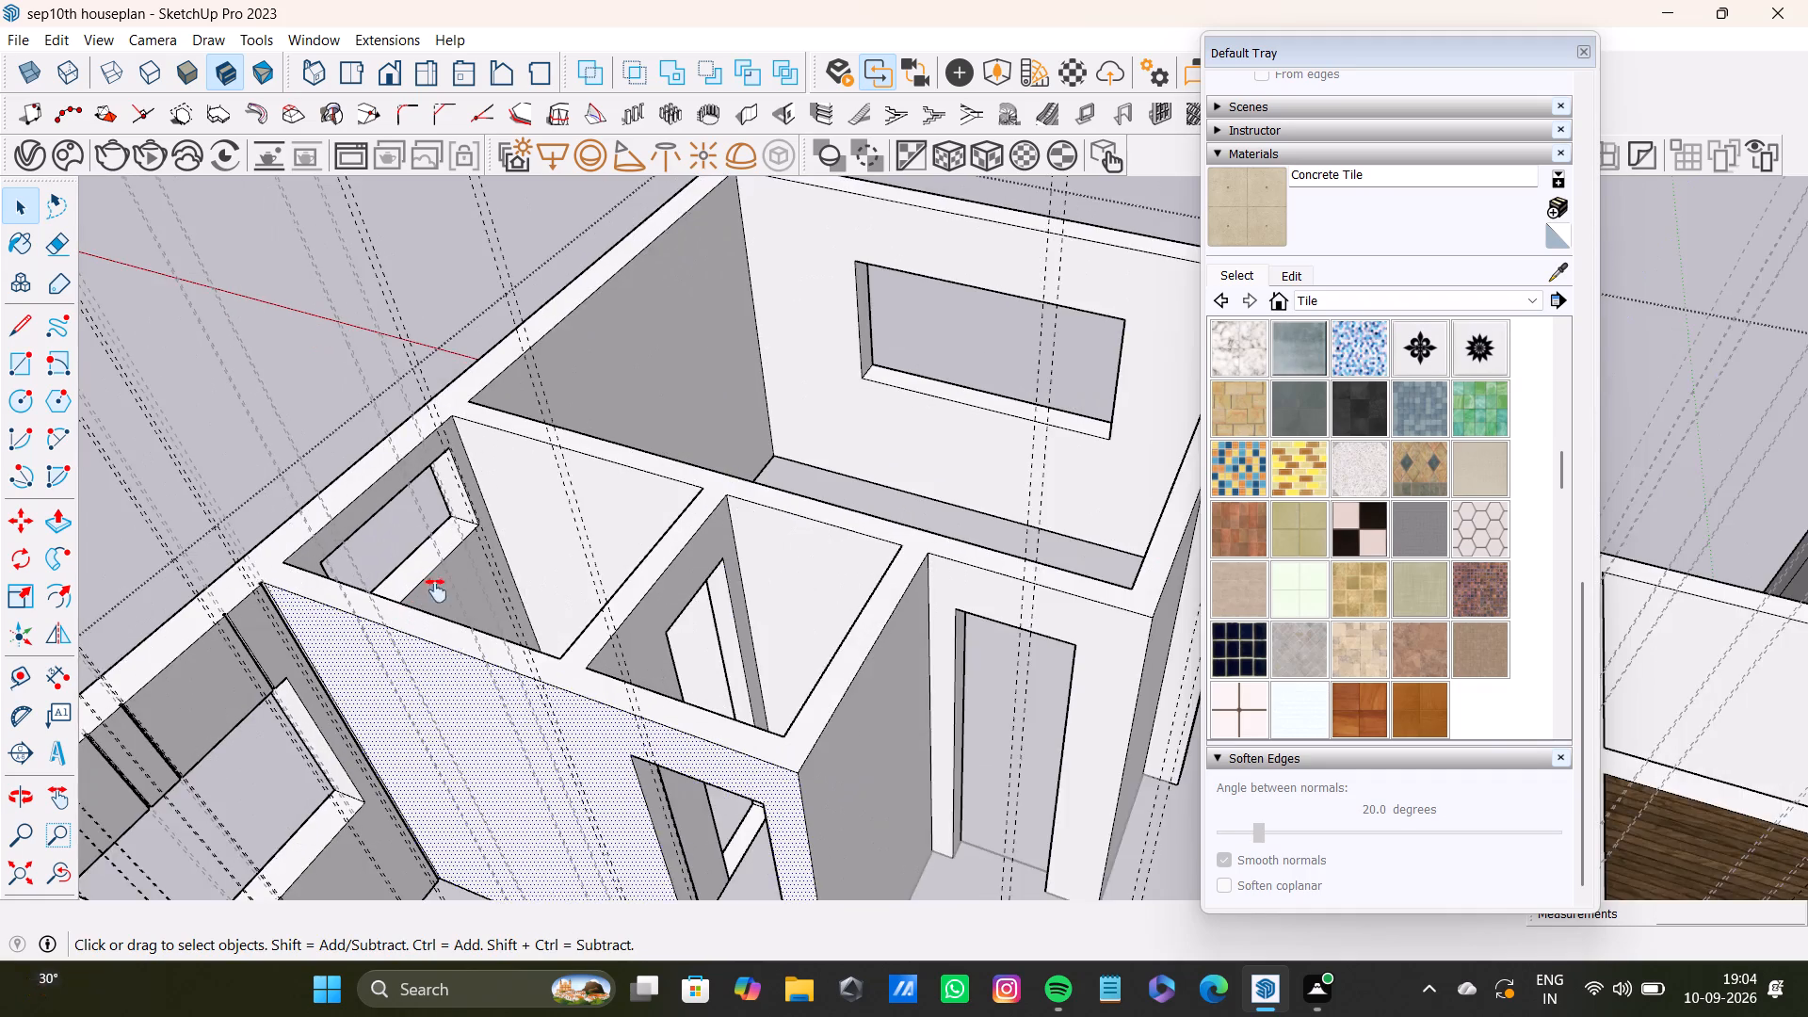
pyautogui.keyDown('shift'); pyautogui.moveTo(436, 590); pyautogui.dragTo(599, 522, button='middle'); pyautogui.keyUp('shift')
pyautogui.scroll(8, 439, 584)
pyautogui.keyDown('shift'); pyautogui.moveTo(485, 589); pyautogui.dragTo(591, 549, button='middle'); pyautogui.keyUp('shift')
pyautogui.scroll(9, 797, 463)
pyautogui.scroll(-1, 815, 441)
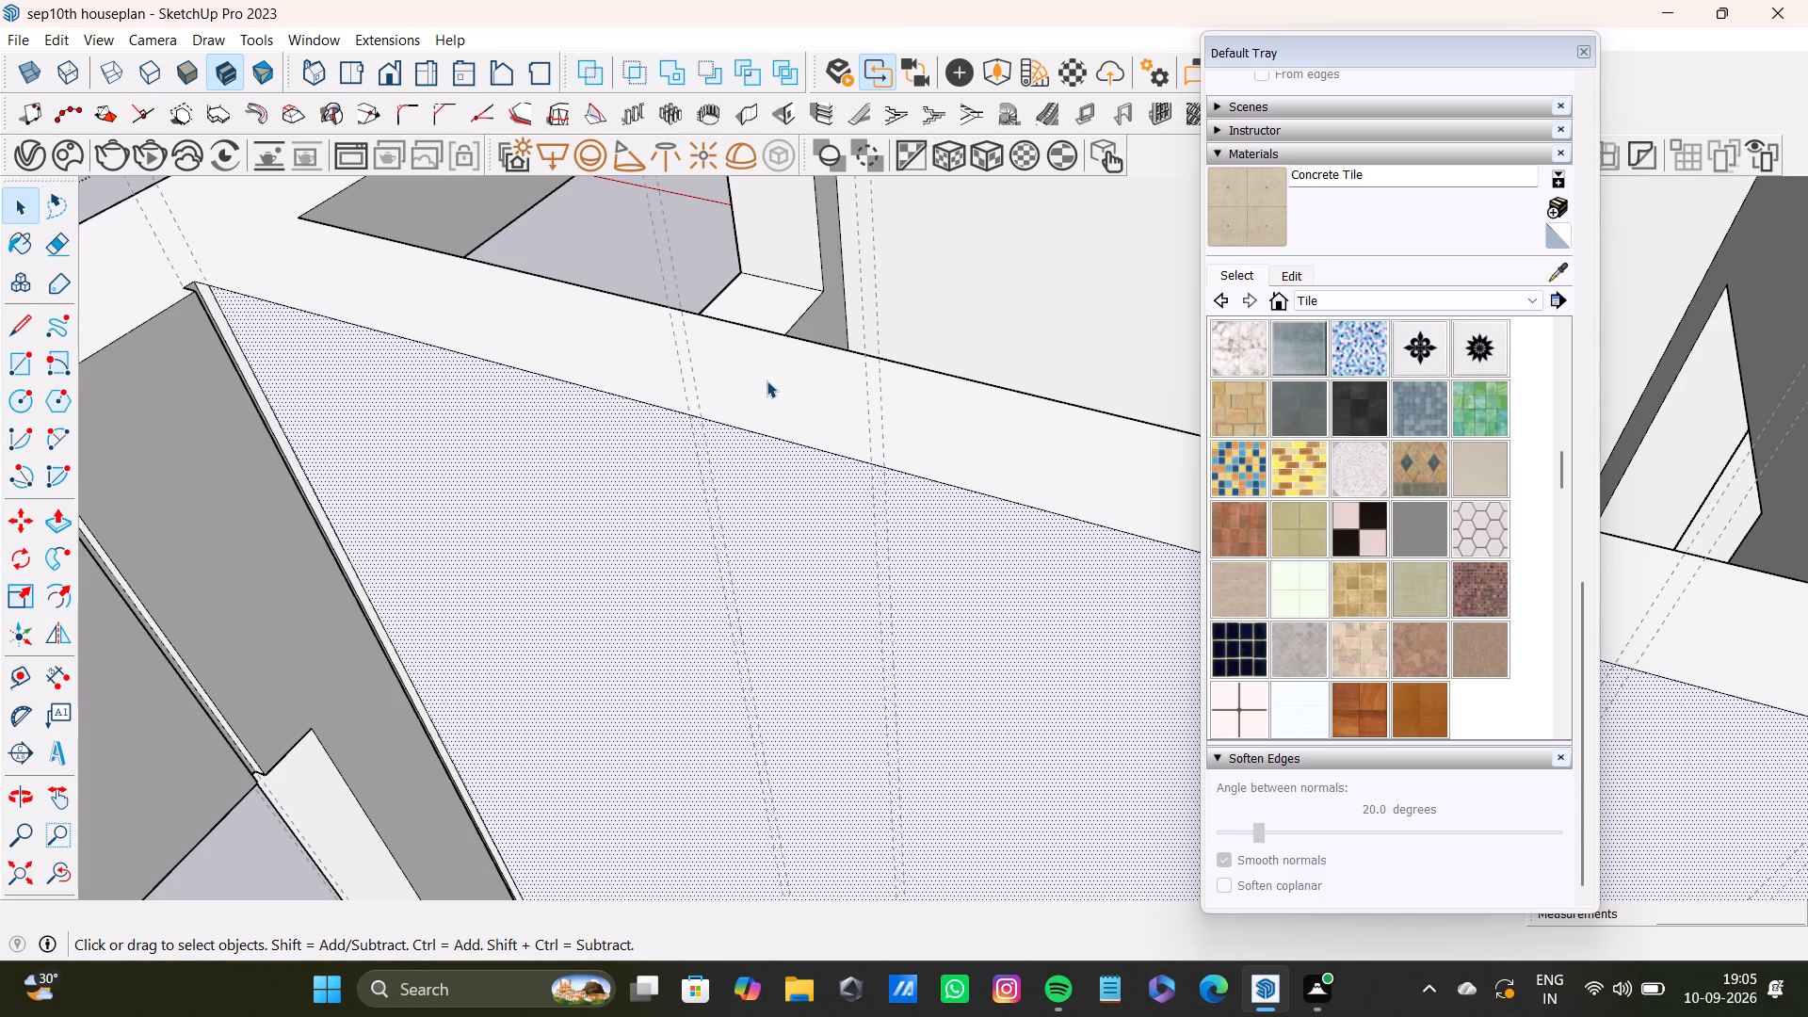
pyautogui.scroll(-4, 573, 806)
pyautogui.scroll(-7, 402, 428)
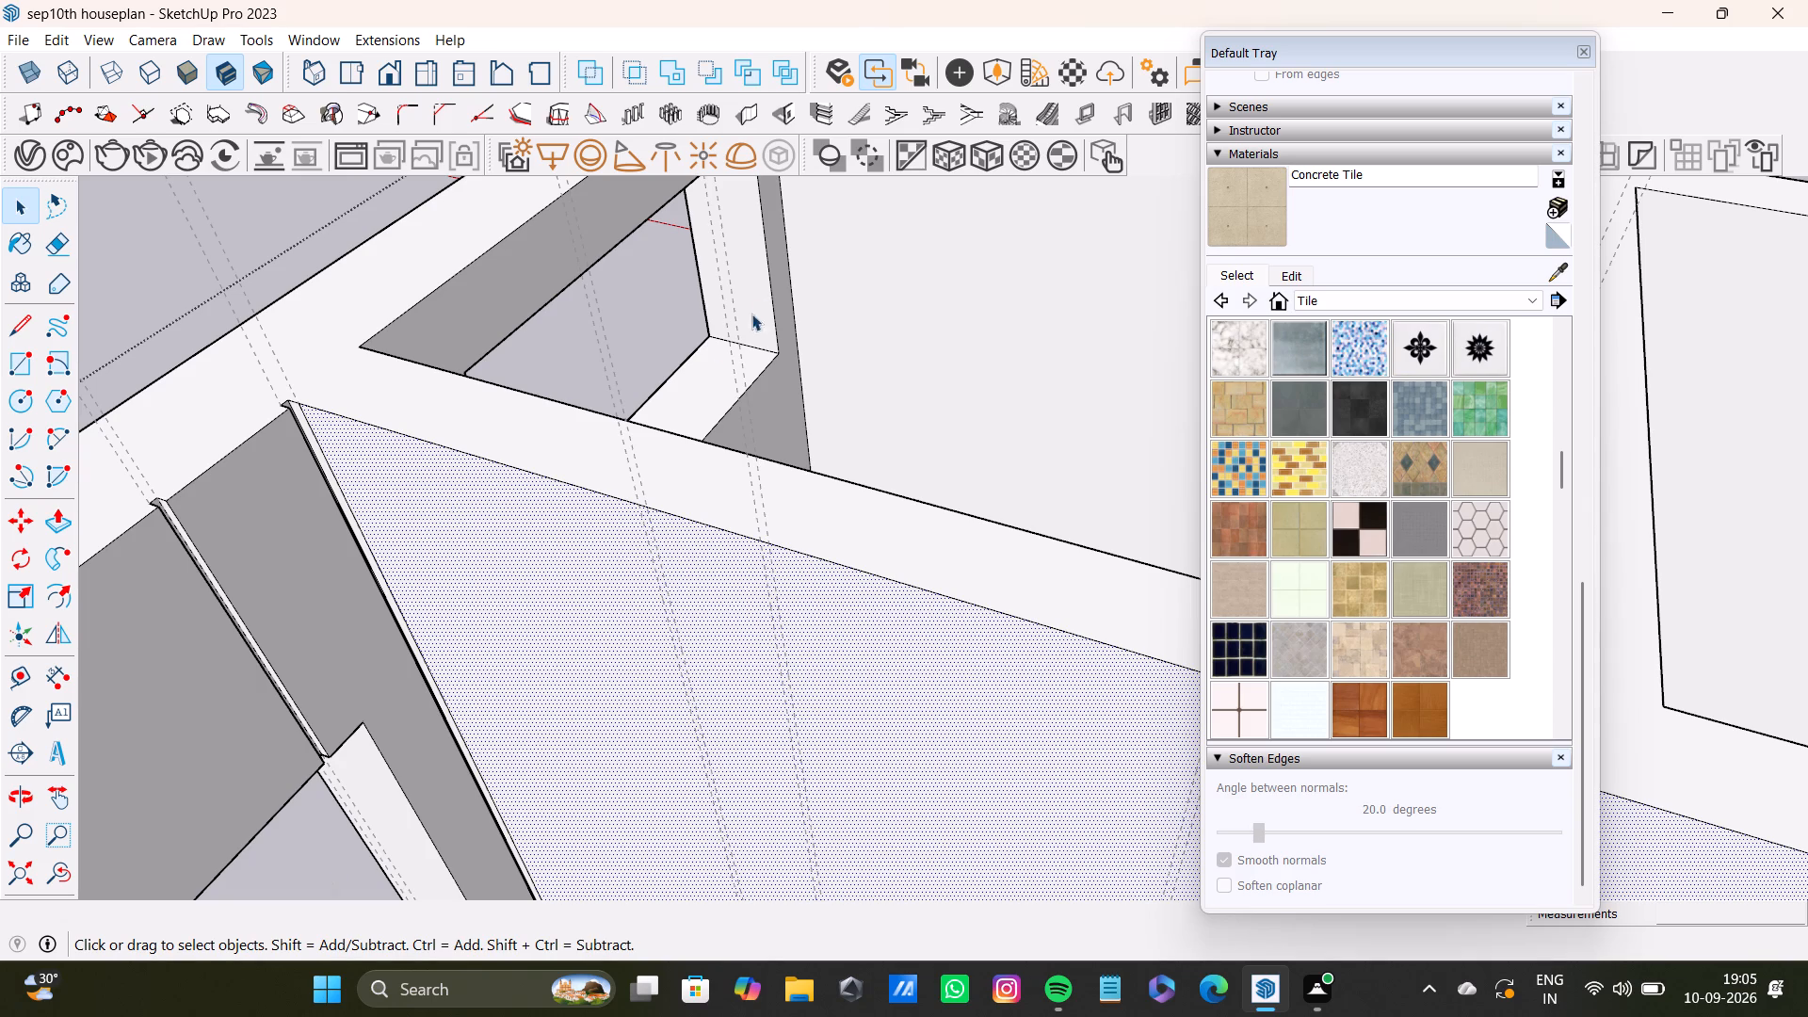
# Look through the swatches in the Tile materials collection.
pyautogui.scroll(-3, 1348, 539)
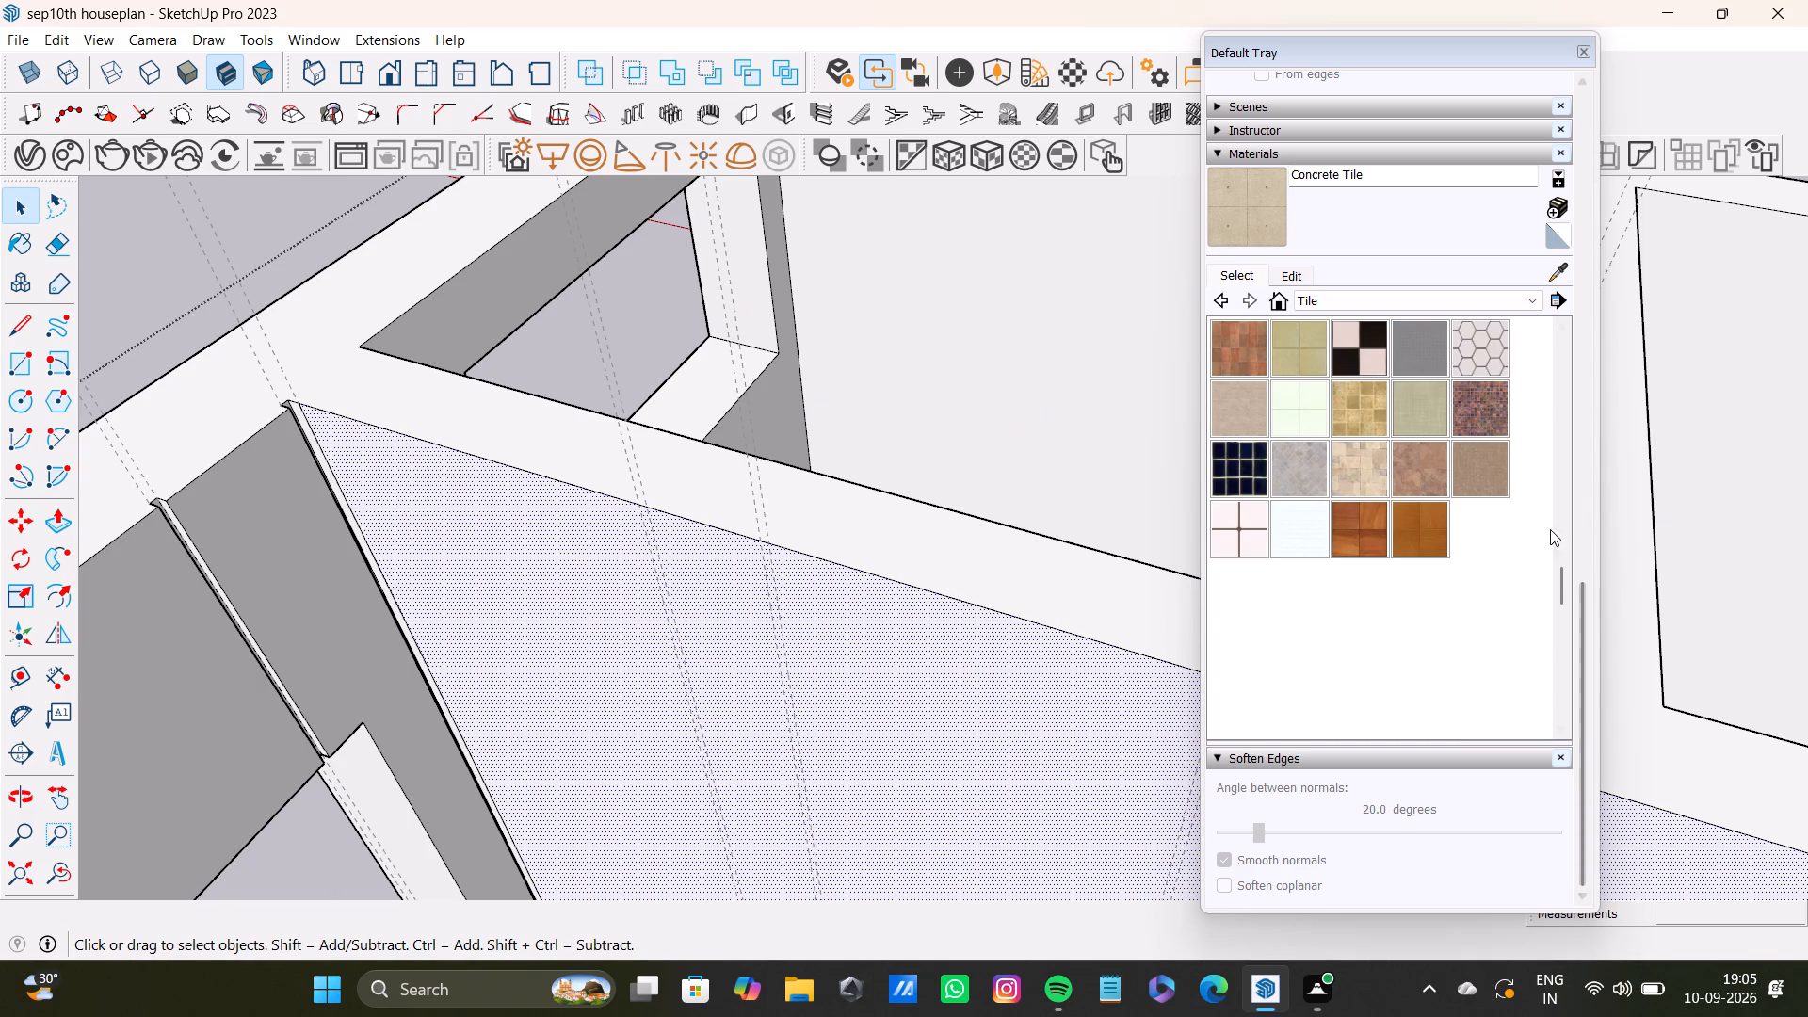
pyautogui.scroll(3, 1127, 537)
pyautogui.scroll(8, 1316, 570)
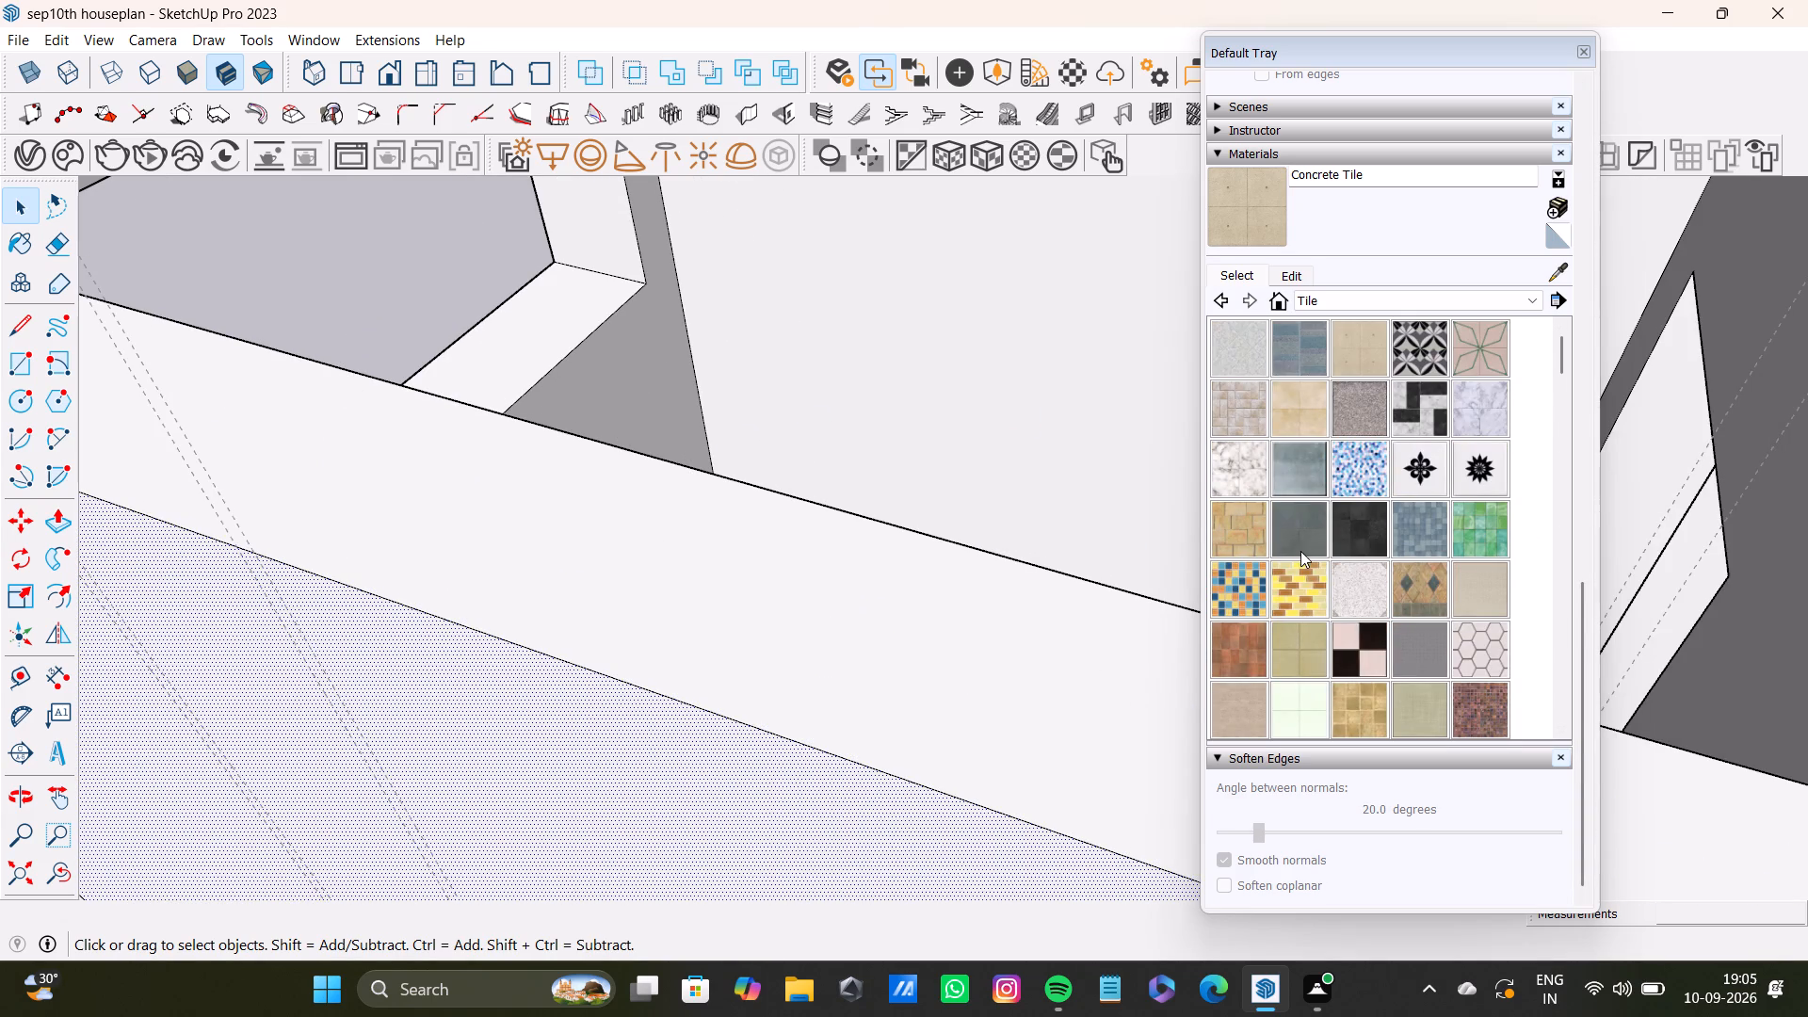
pyautogui.scroll(5, 1271, 548)
pyautogui.scroll(-3, 1270, 548)
pyautogui.scroll(9, 1269, 543)
pyautogui.scroll(-5, 1320, 427)
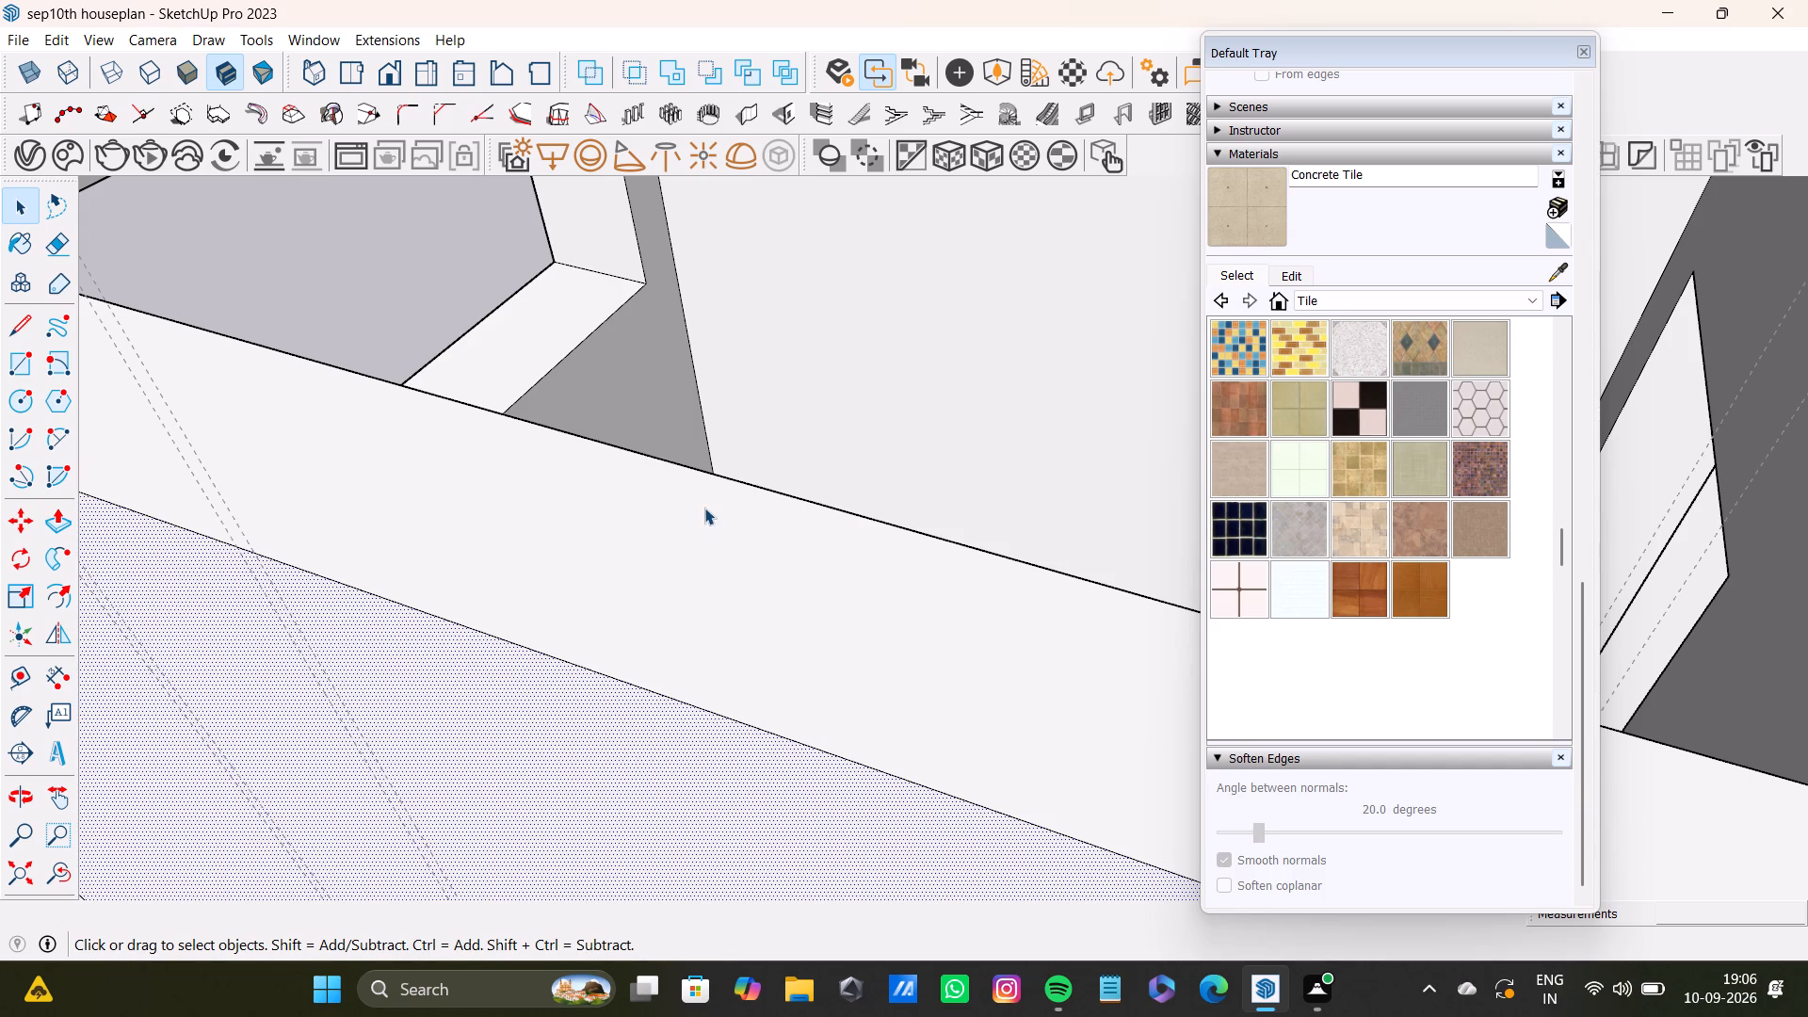
# Clear the wall selection and start another line on the long hall wall near the guides beside the window corner.
pyautogui.scroll(-20, 704, 522)
pyautogui.scroll(-9, 704, 522)
pyautogui.press('space')
pyautogui.press('space')
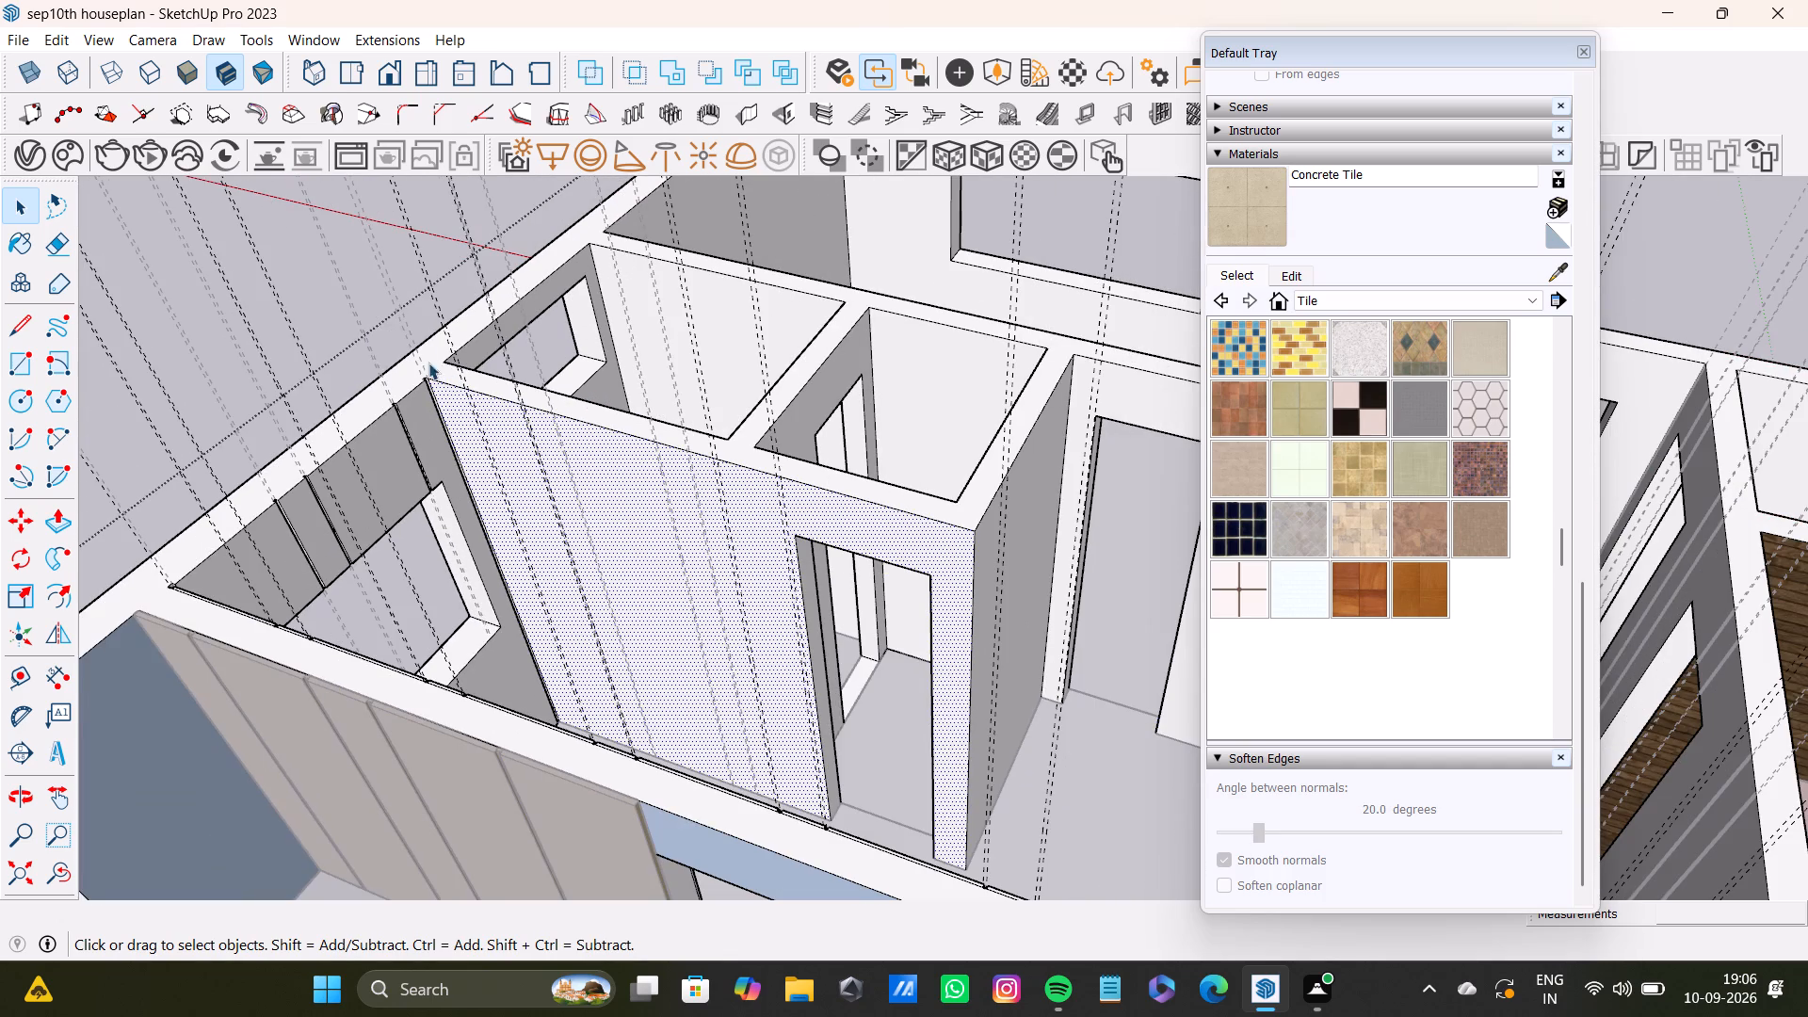
pyautogui.click(437, 259)
pyautogui.scroll(6, 482, 392)
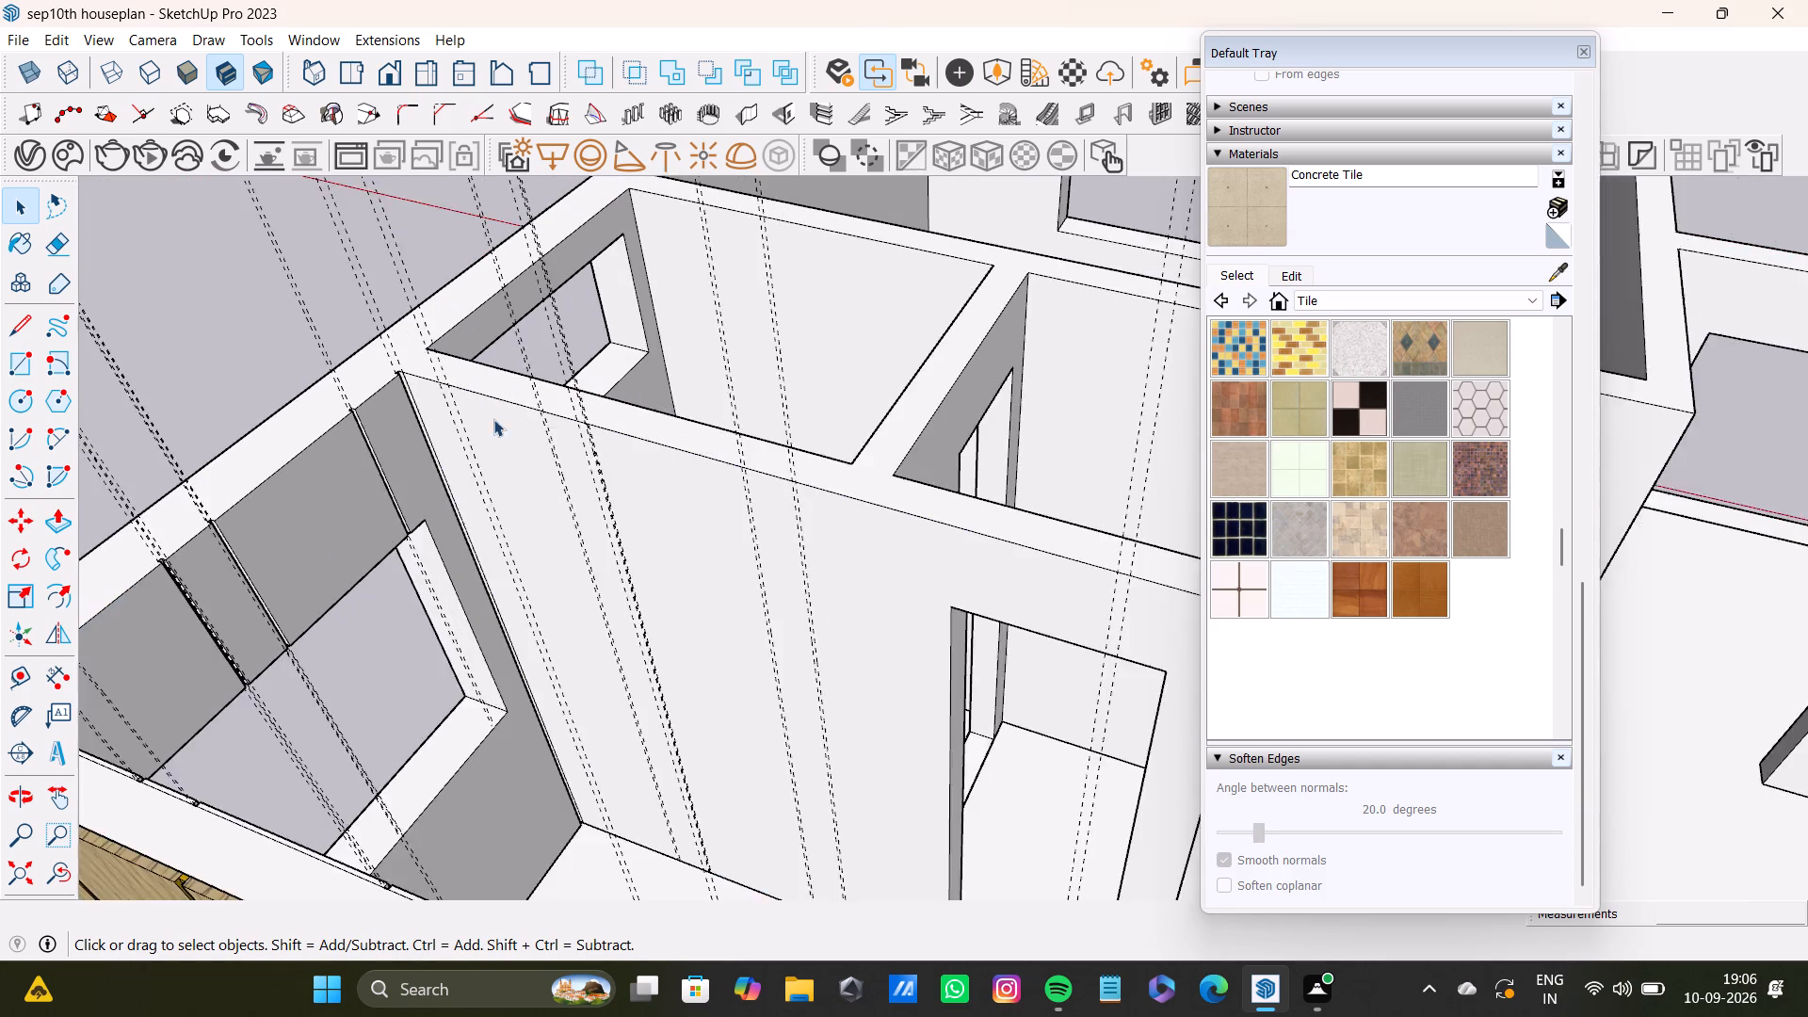
pyautogui.scroll(2, 493, 419)
pyautogui.keyDown('shift'); pyautogui.moveTo(475, 429); pyautogui.dragTo(667, 349, button='middle'); pyautogui.keyUp('shift')
pyautogui.scroll(7, 525, 324)
pyautogui.scroll(-8, 756, 343)
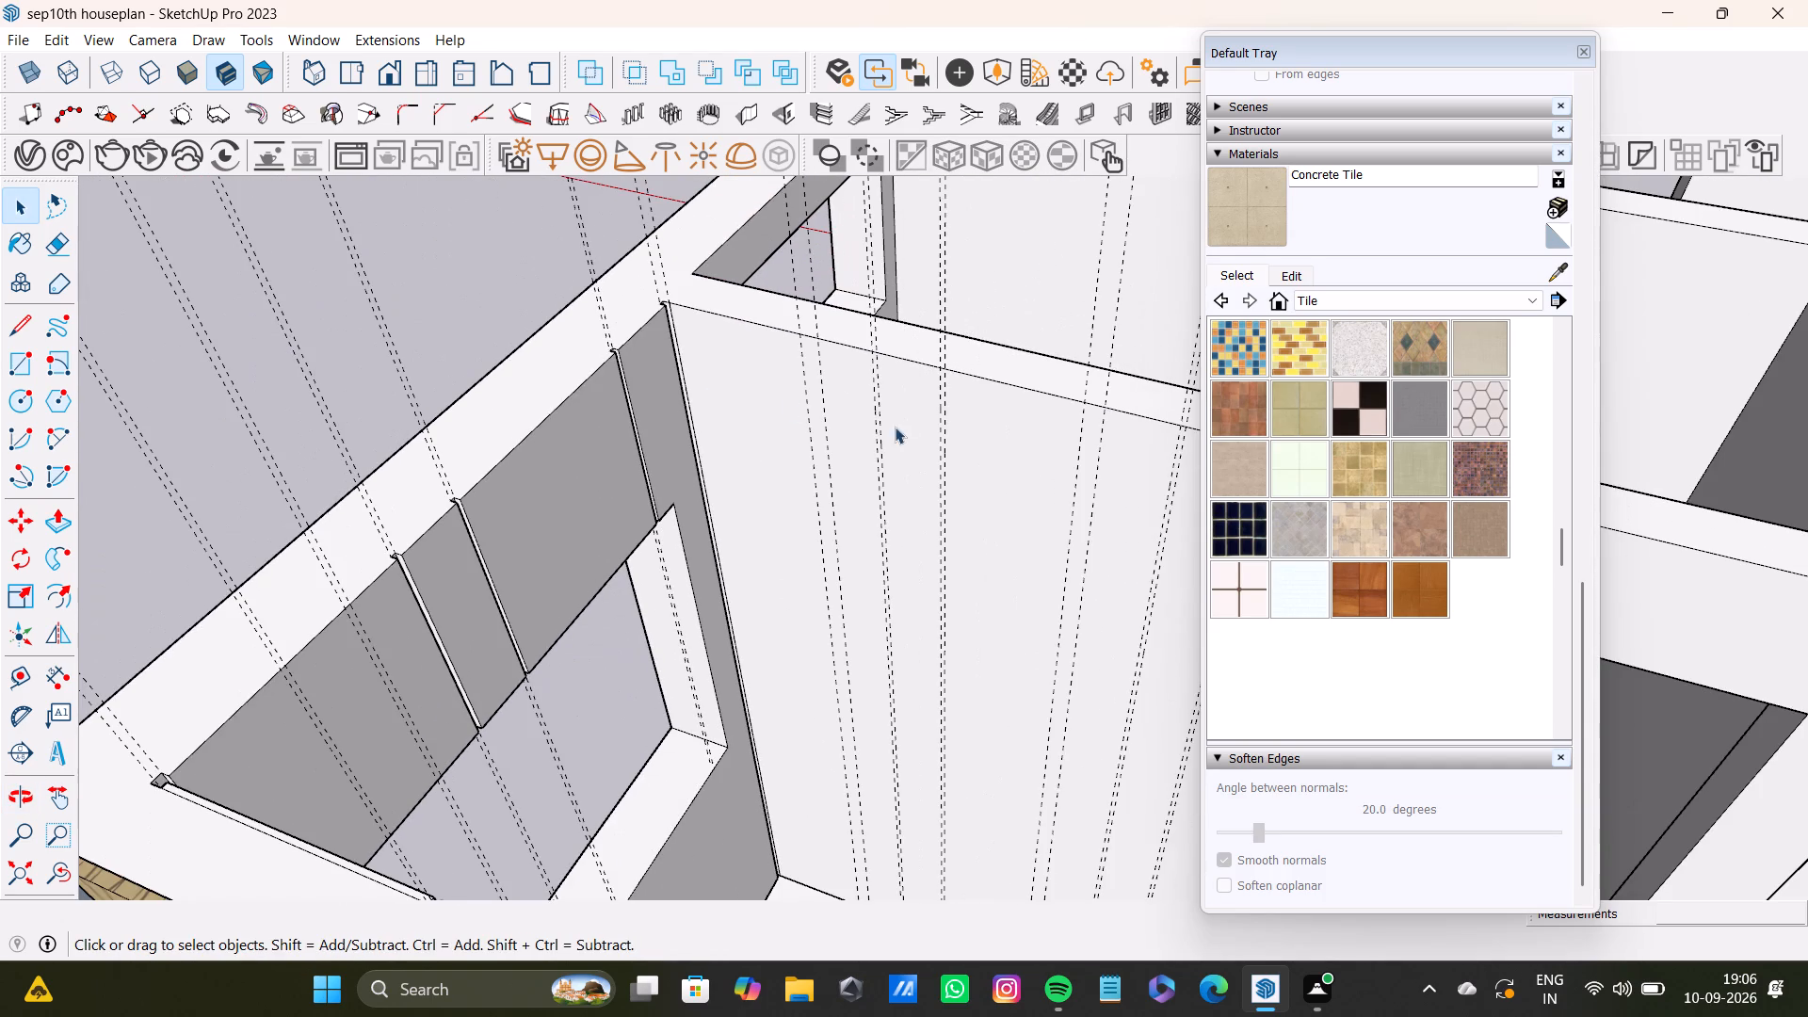
pyautogui.click(787, 469)
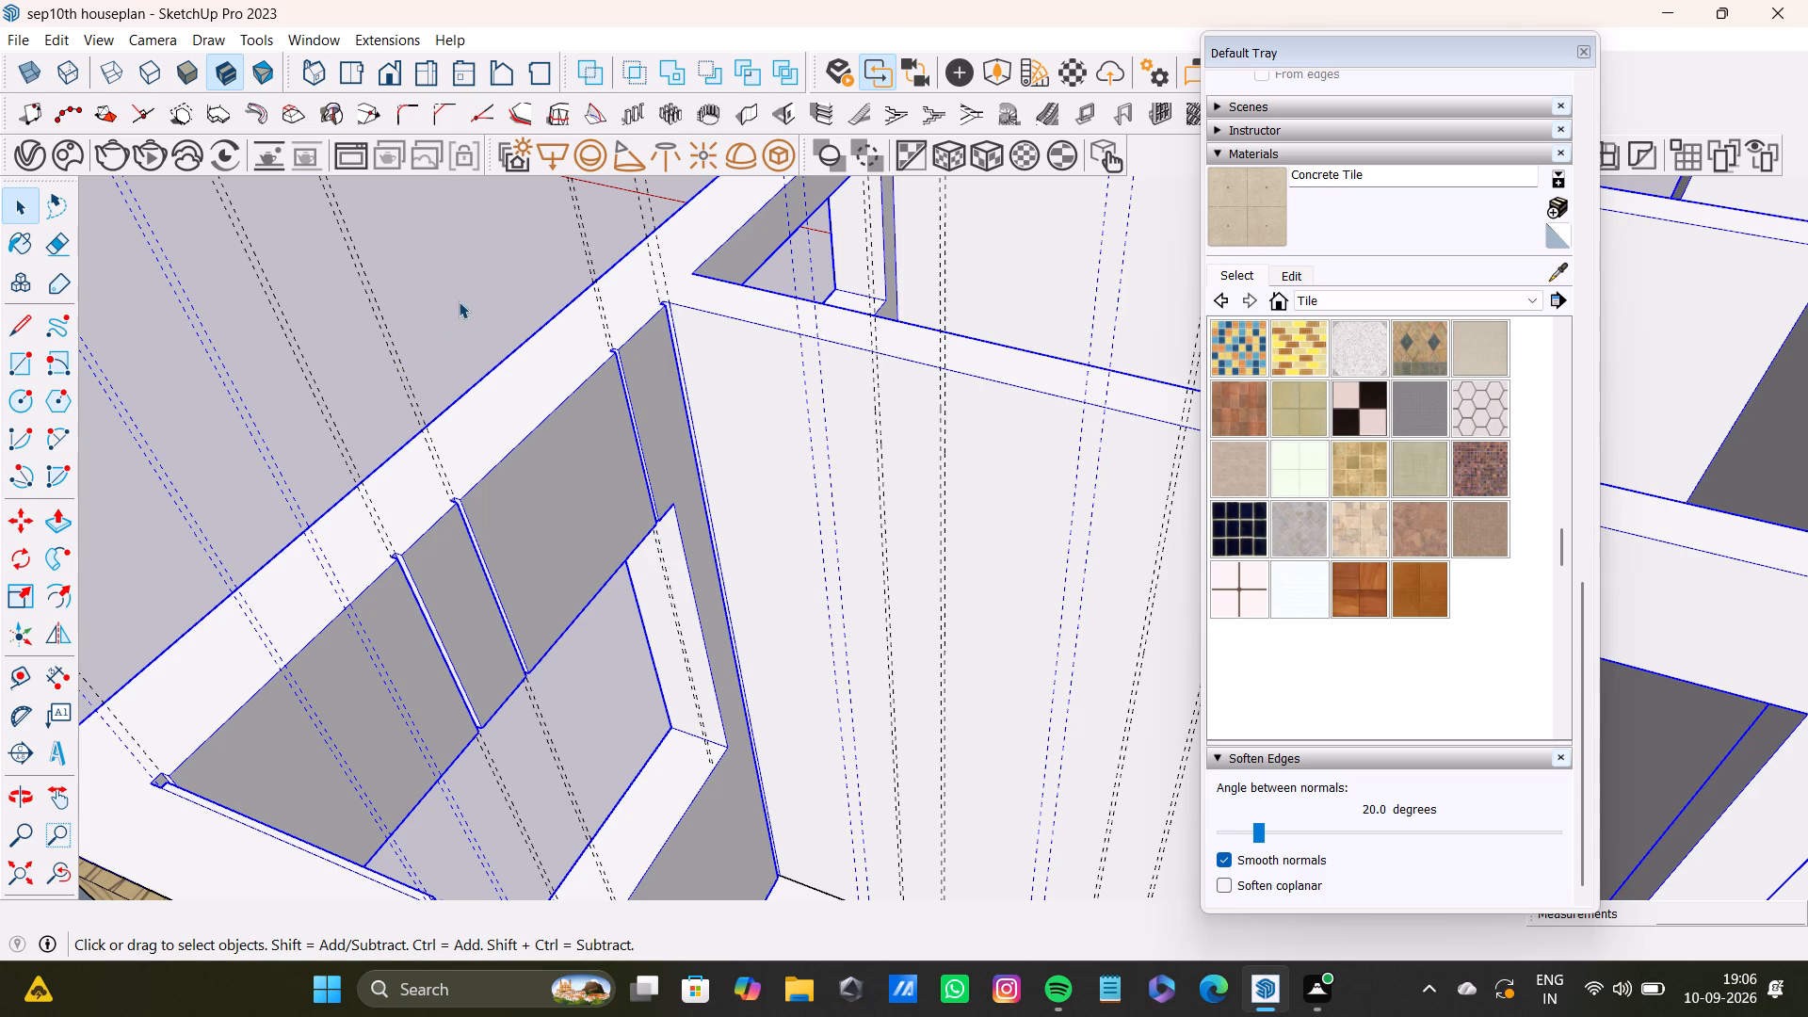
pyautogui.click(459, 301)
pyautogui.click(17, 329)
pyautogui.scroll(7, 819, 377)
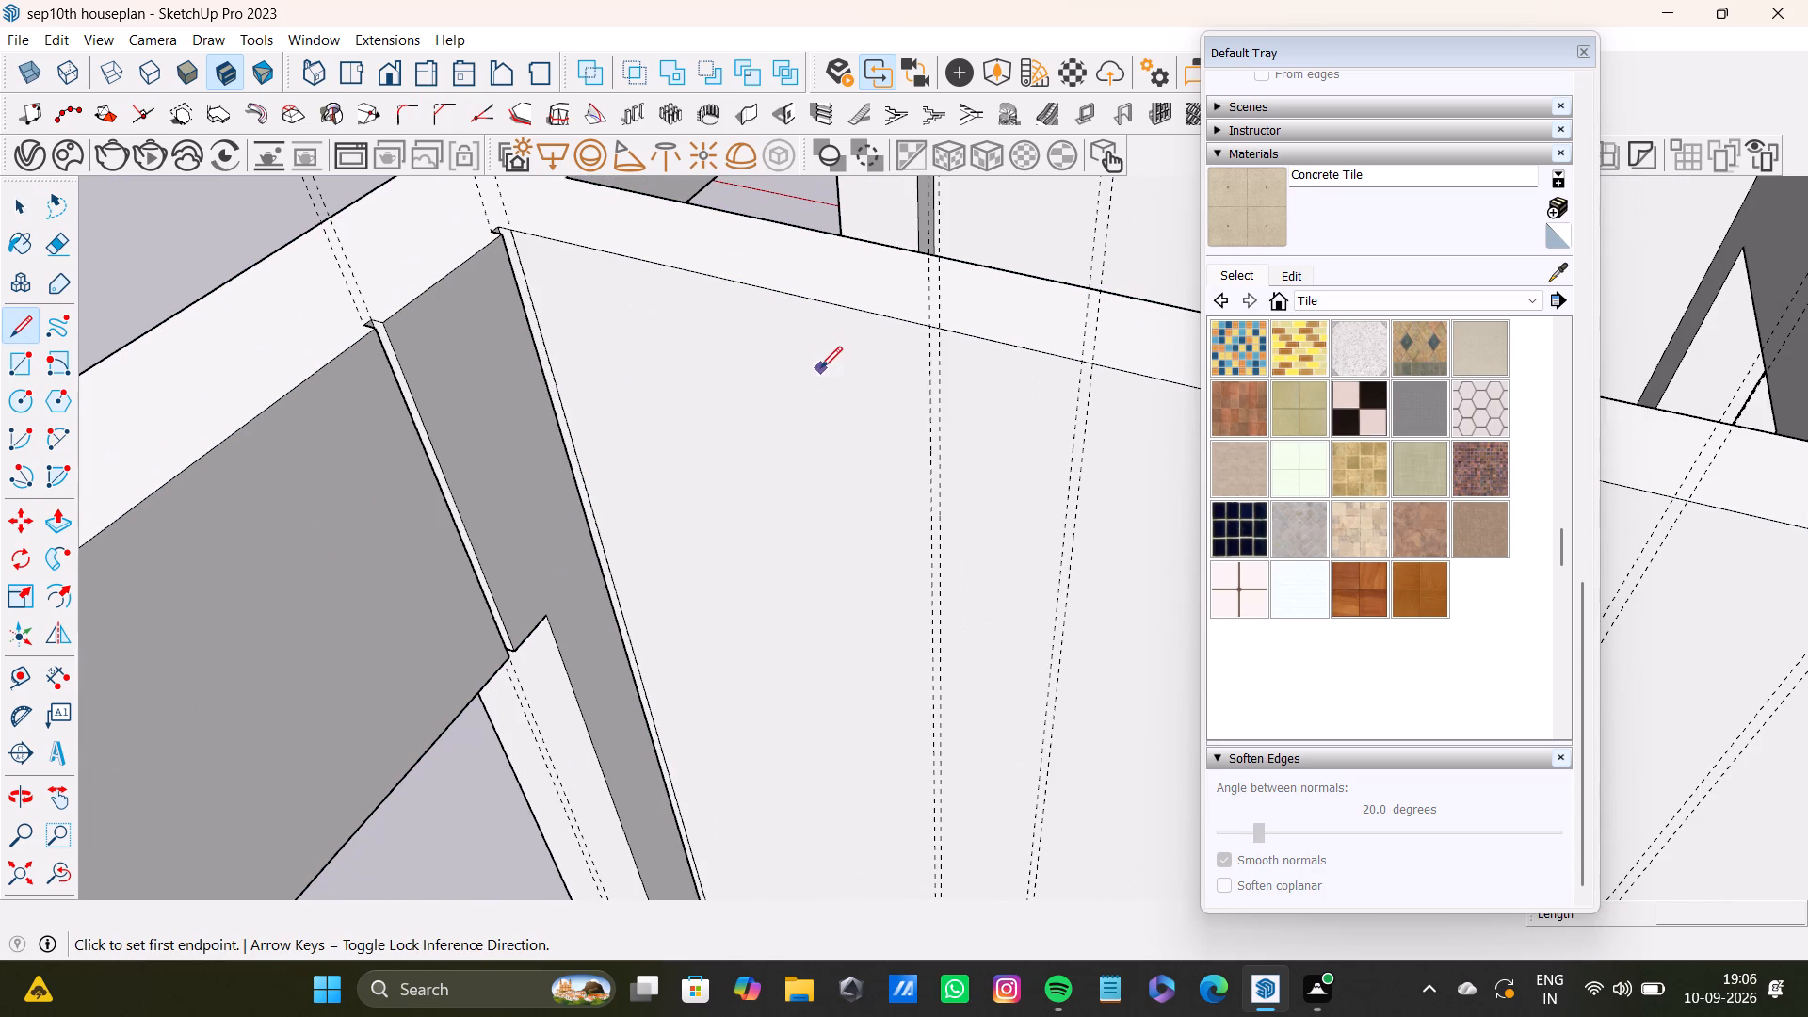
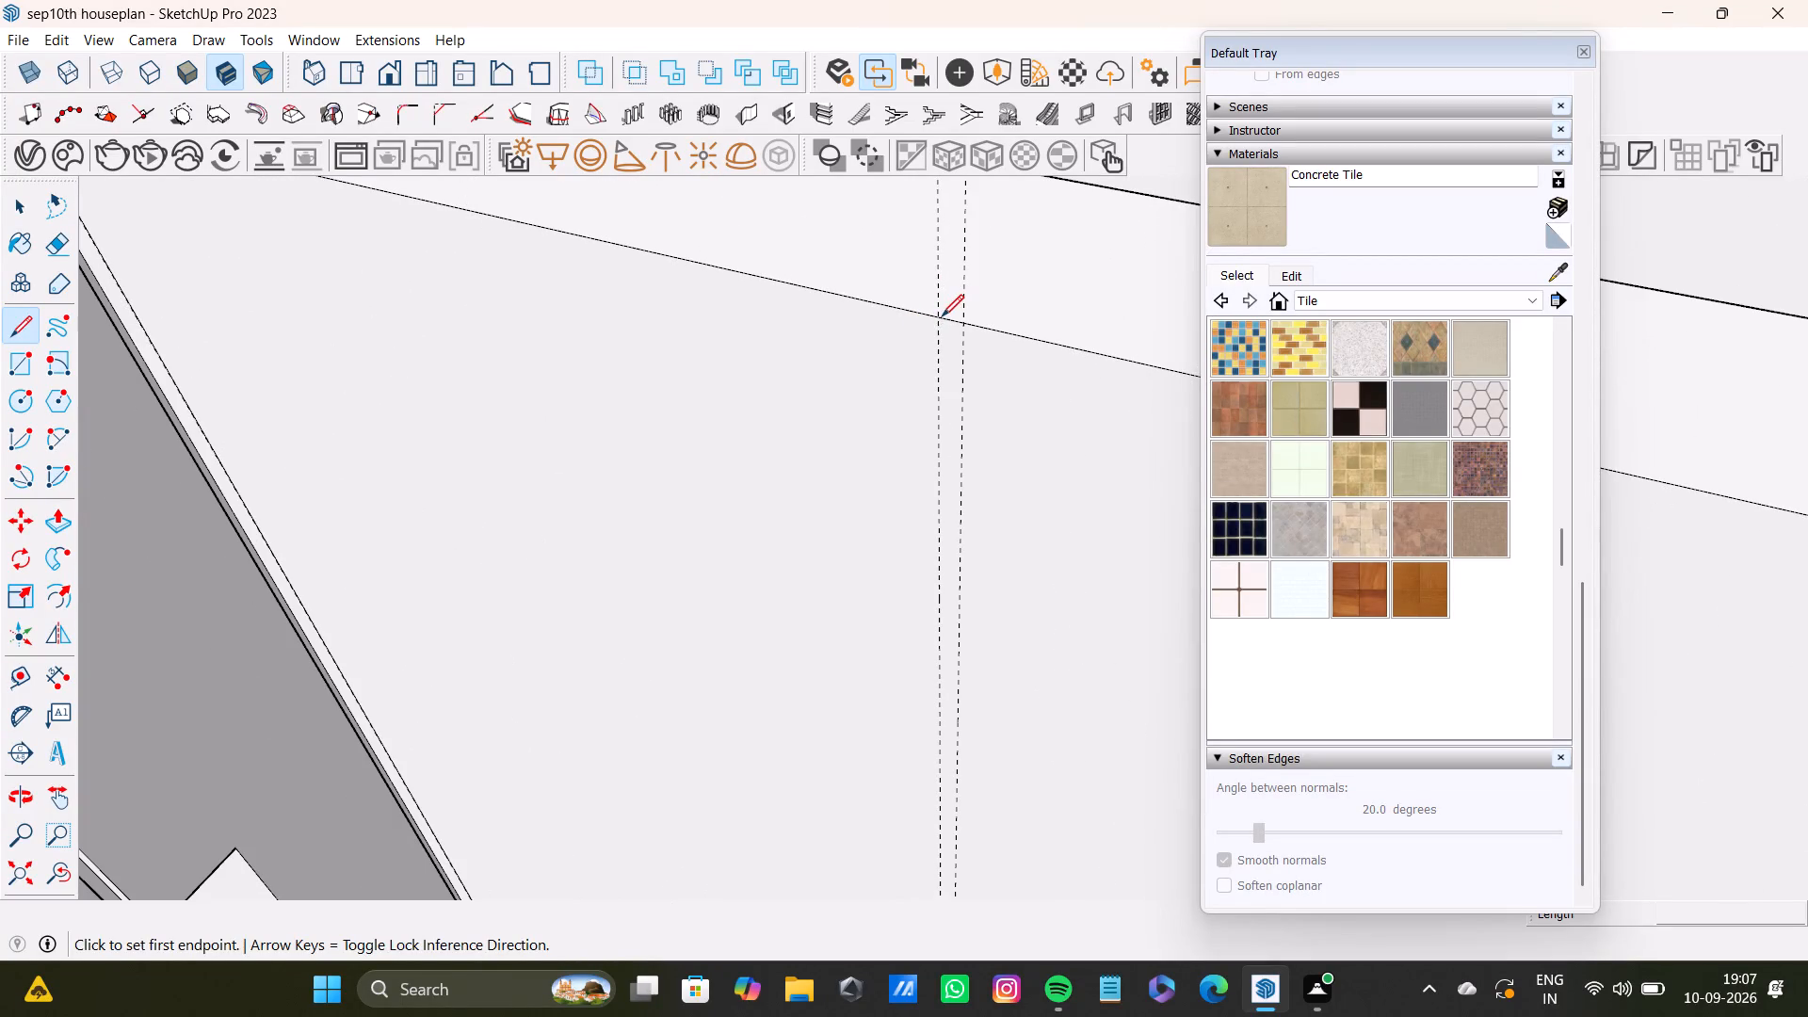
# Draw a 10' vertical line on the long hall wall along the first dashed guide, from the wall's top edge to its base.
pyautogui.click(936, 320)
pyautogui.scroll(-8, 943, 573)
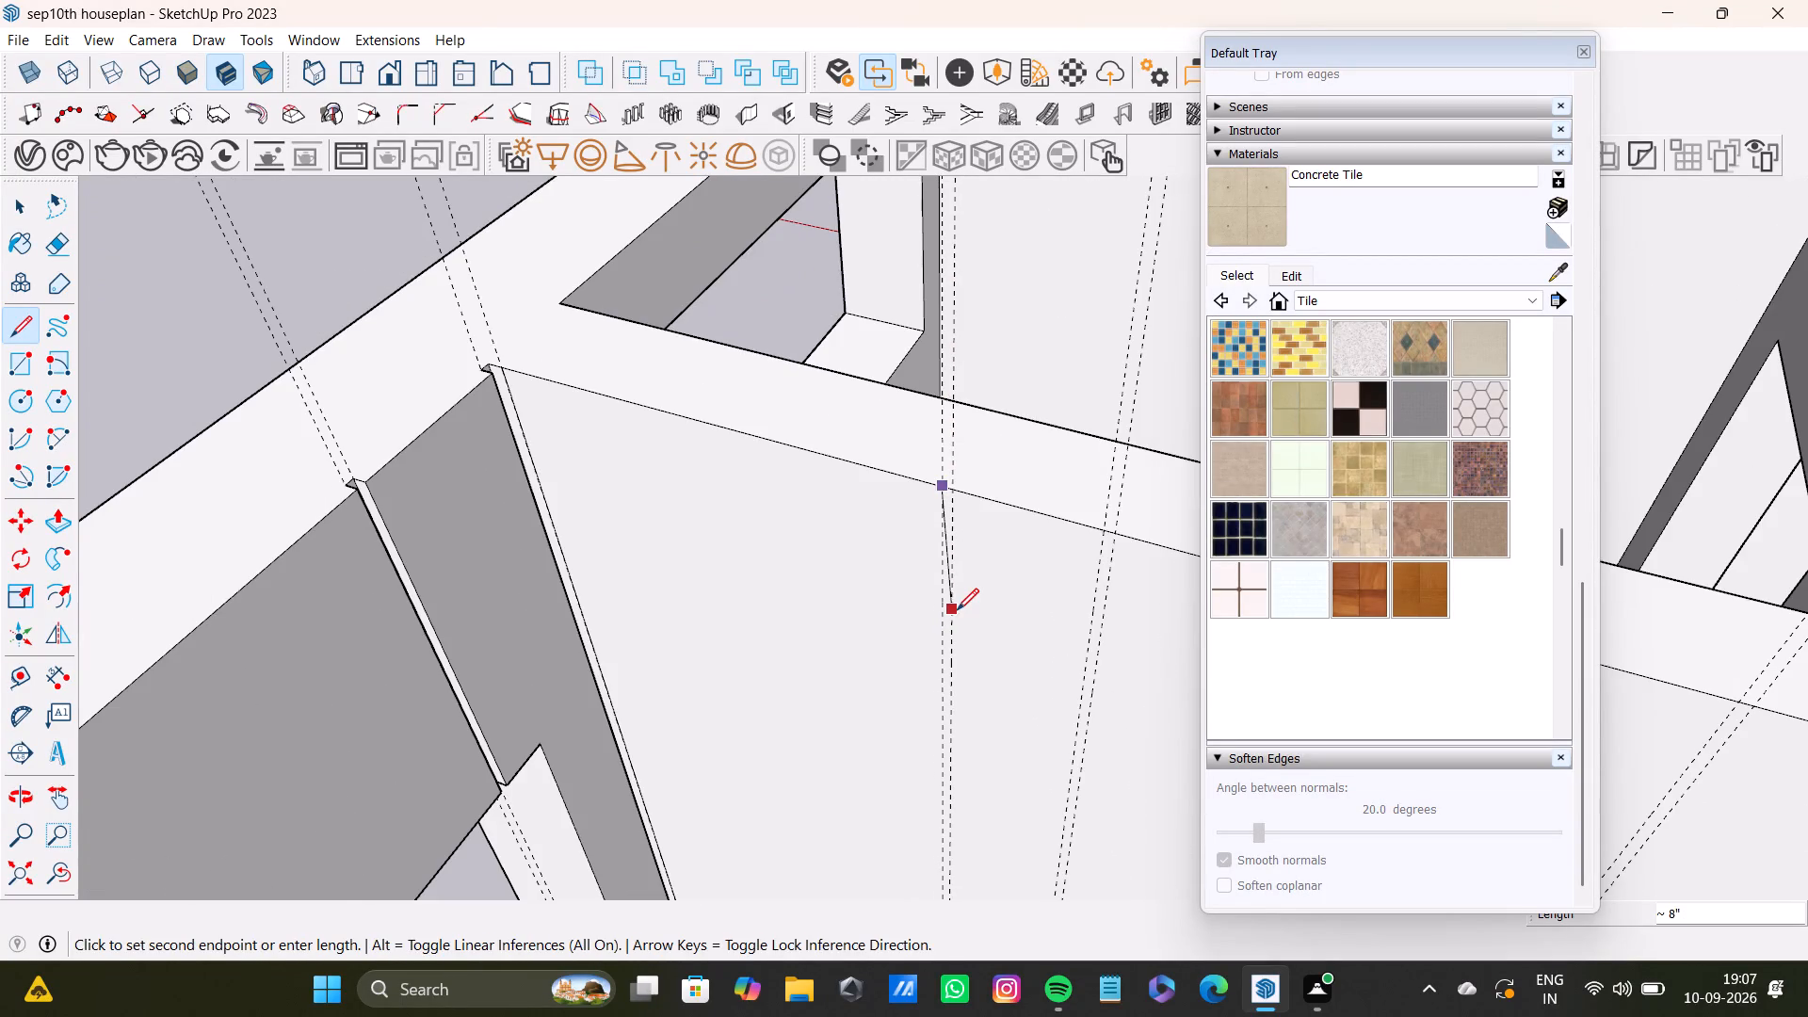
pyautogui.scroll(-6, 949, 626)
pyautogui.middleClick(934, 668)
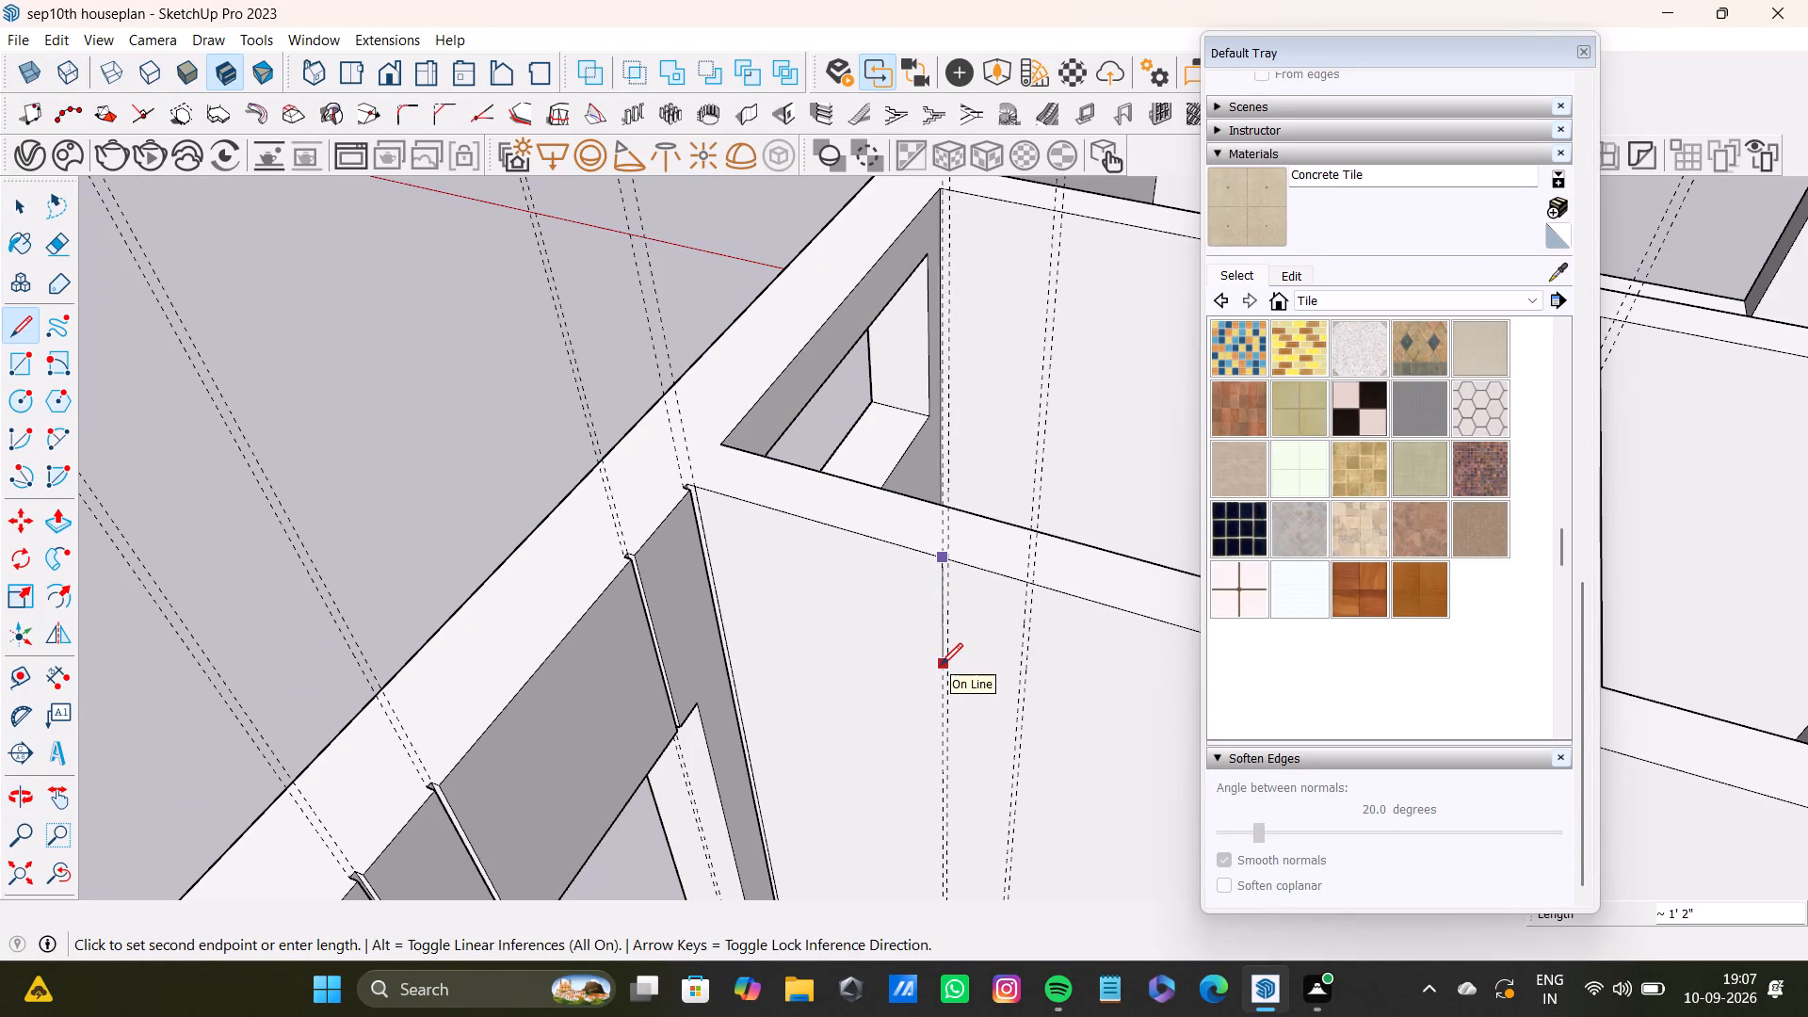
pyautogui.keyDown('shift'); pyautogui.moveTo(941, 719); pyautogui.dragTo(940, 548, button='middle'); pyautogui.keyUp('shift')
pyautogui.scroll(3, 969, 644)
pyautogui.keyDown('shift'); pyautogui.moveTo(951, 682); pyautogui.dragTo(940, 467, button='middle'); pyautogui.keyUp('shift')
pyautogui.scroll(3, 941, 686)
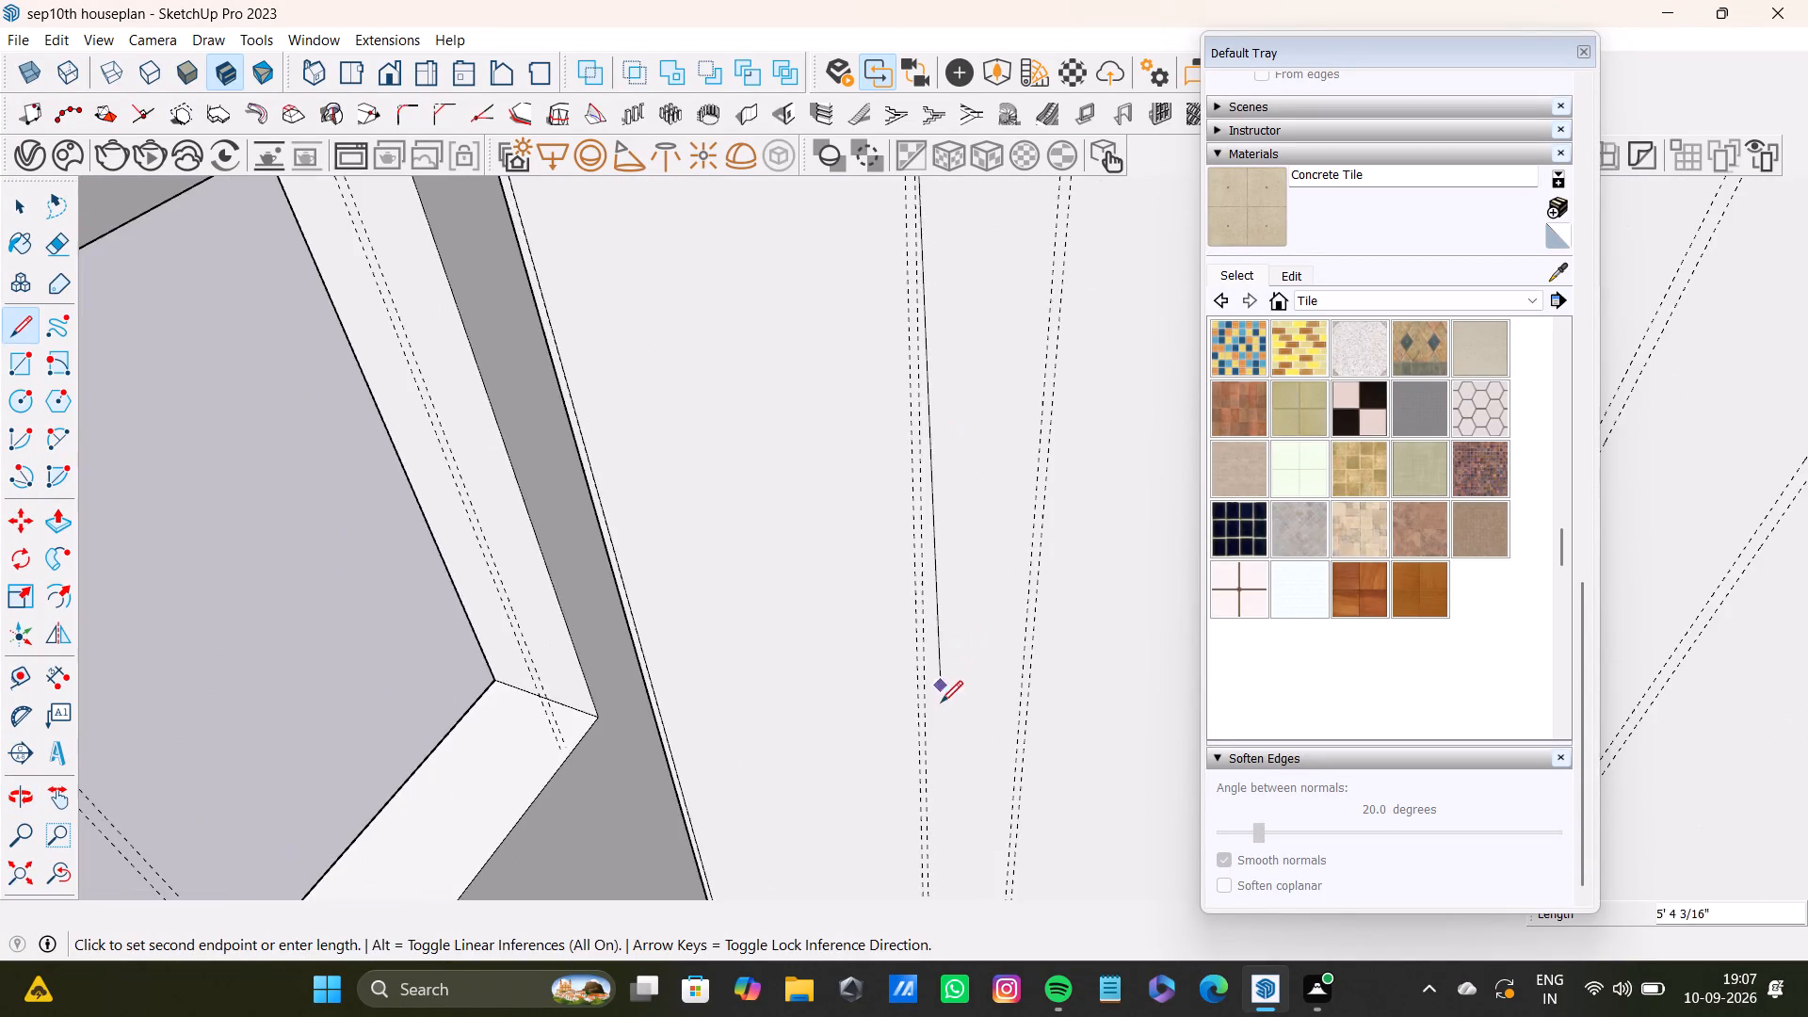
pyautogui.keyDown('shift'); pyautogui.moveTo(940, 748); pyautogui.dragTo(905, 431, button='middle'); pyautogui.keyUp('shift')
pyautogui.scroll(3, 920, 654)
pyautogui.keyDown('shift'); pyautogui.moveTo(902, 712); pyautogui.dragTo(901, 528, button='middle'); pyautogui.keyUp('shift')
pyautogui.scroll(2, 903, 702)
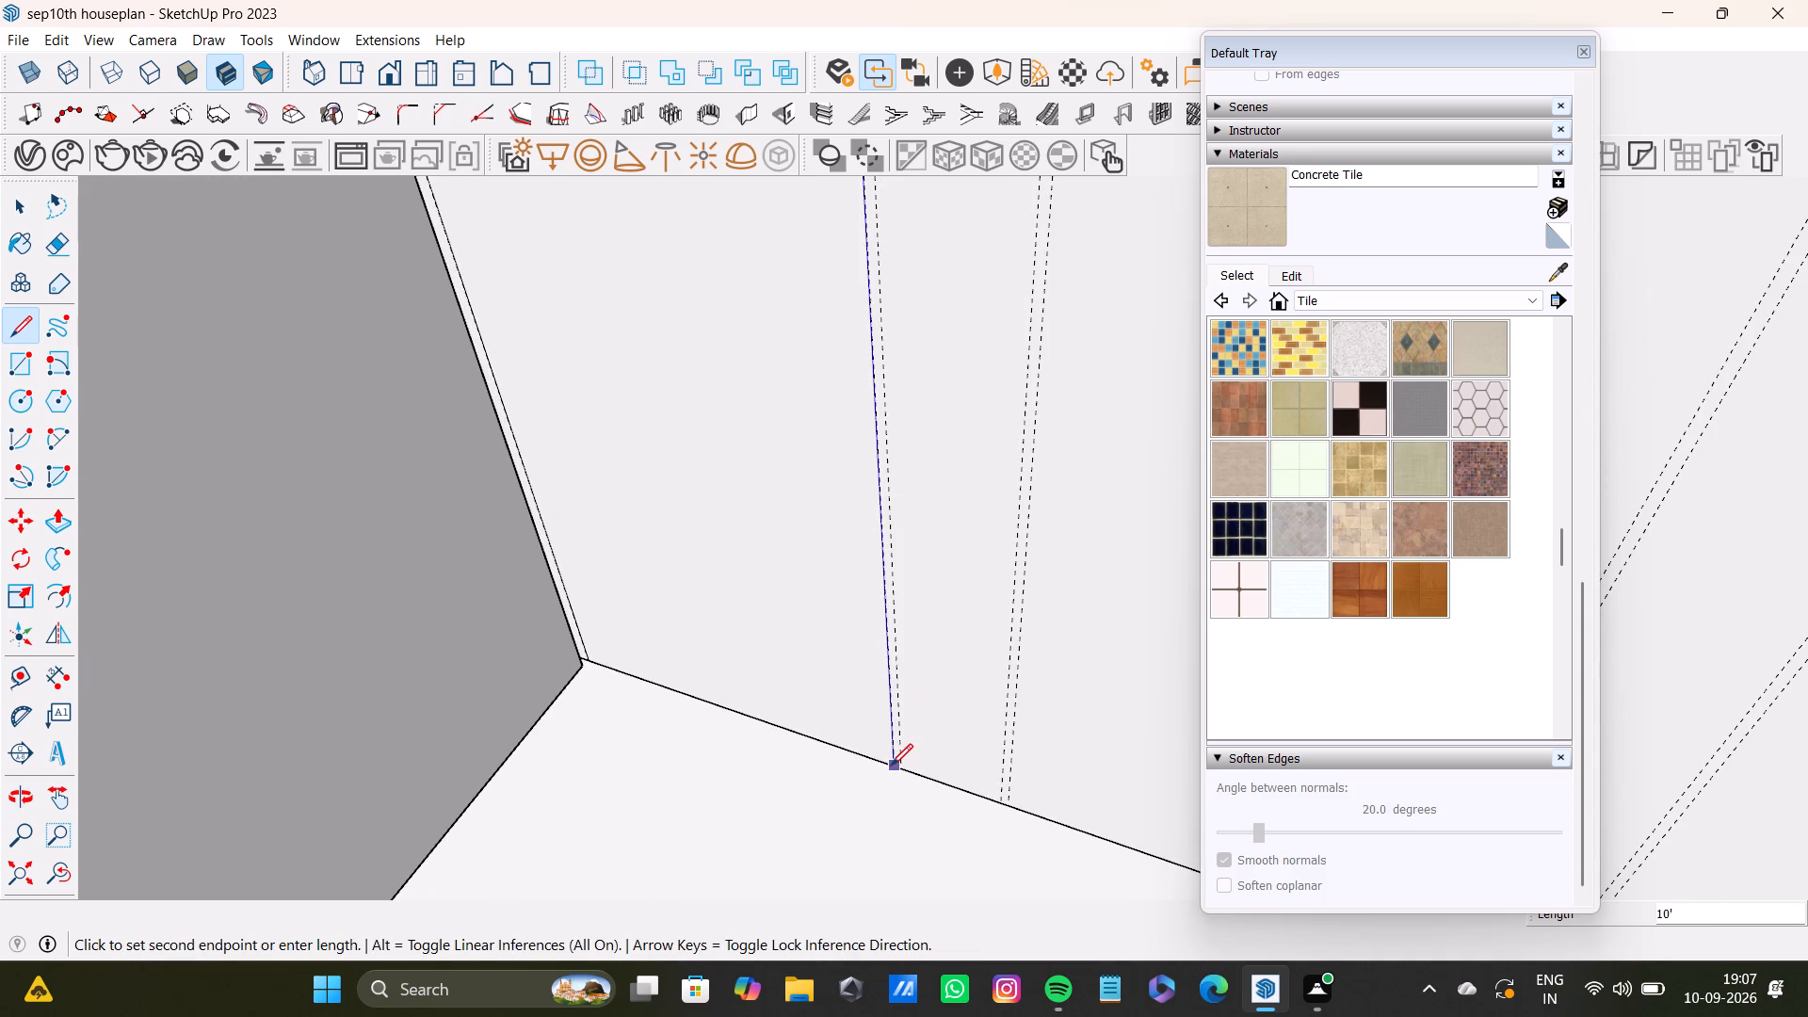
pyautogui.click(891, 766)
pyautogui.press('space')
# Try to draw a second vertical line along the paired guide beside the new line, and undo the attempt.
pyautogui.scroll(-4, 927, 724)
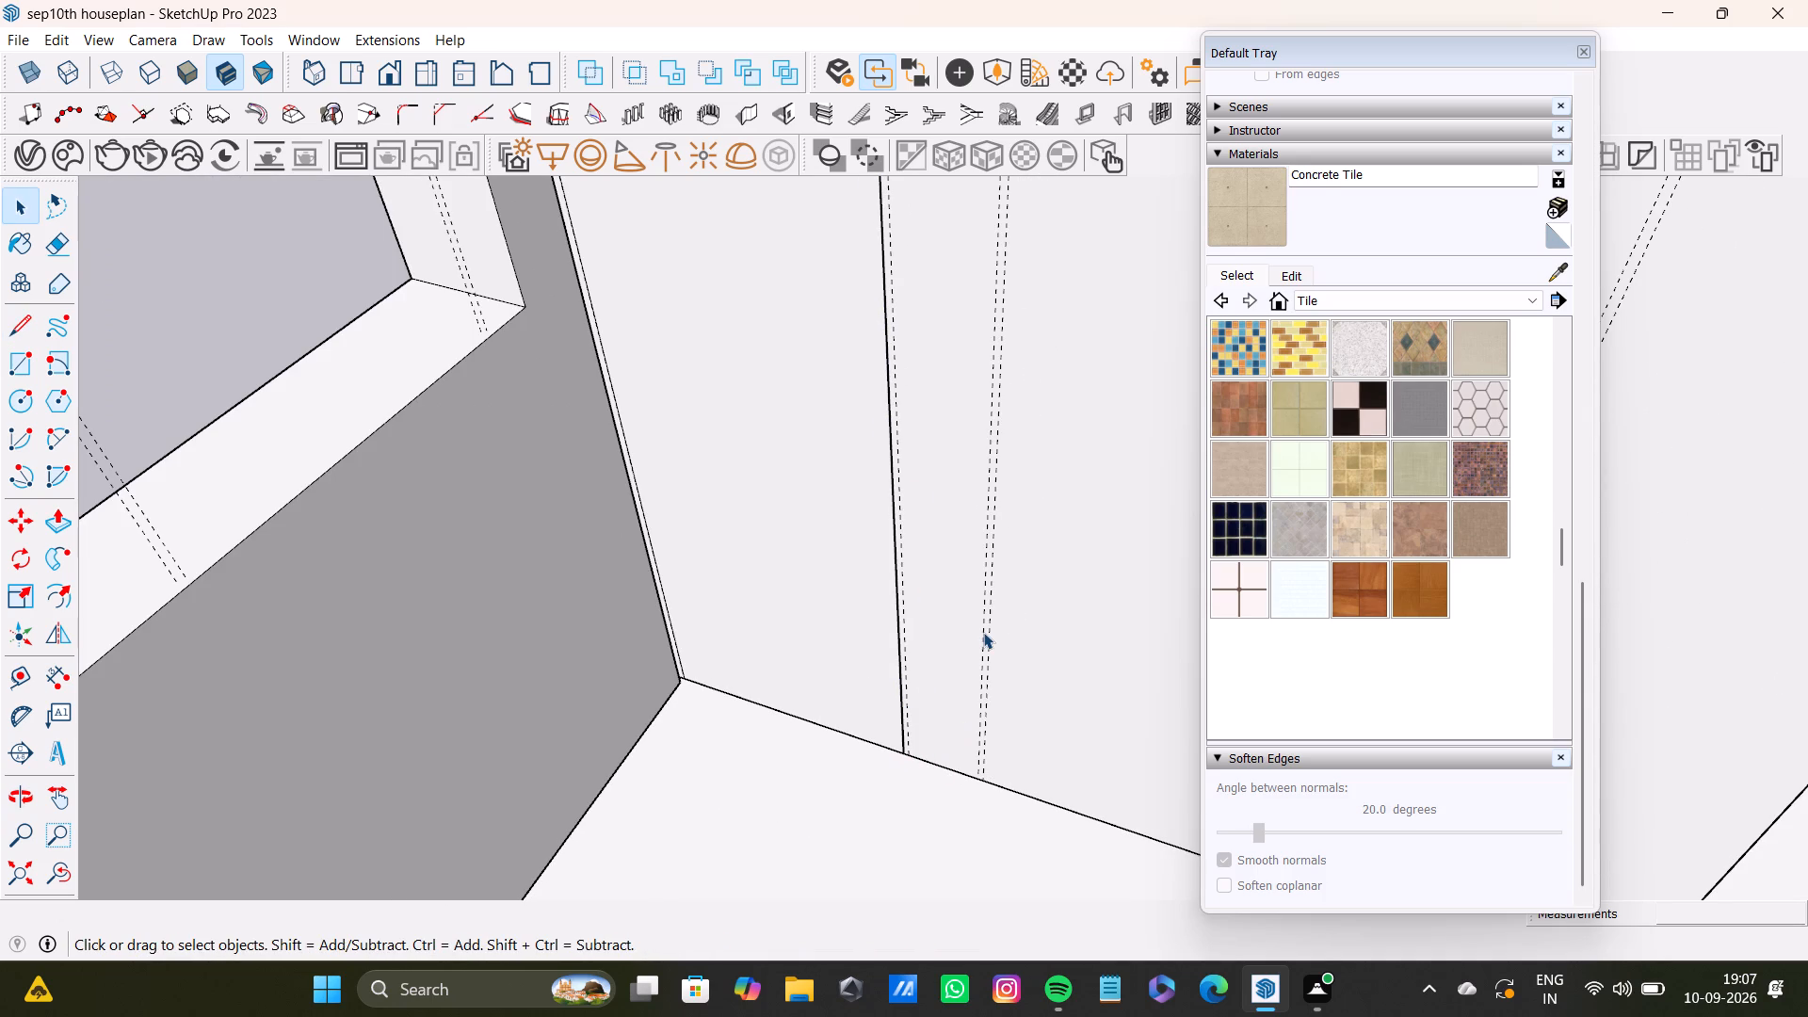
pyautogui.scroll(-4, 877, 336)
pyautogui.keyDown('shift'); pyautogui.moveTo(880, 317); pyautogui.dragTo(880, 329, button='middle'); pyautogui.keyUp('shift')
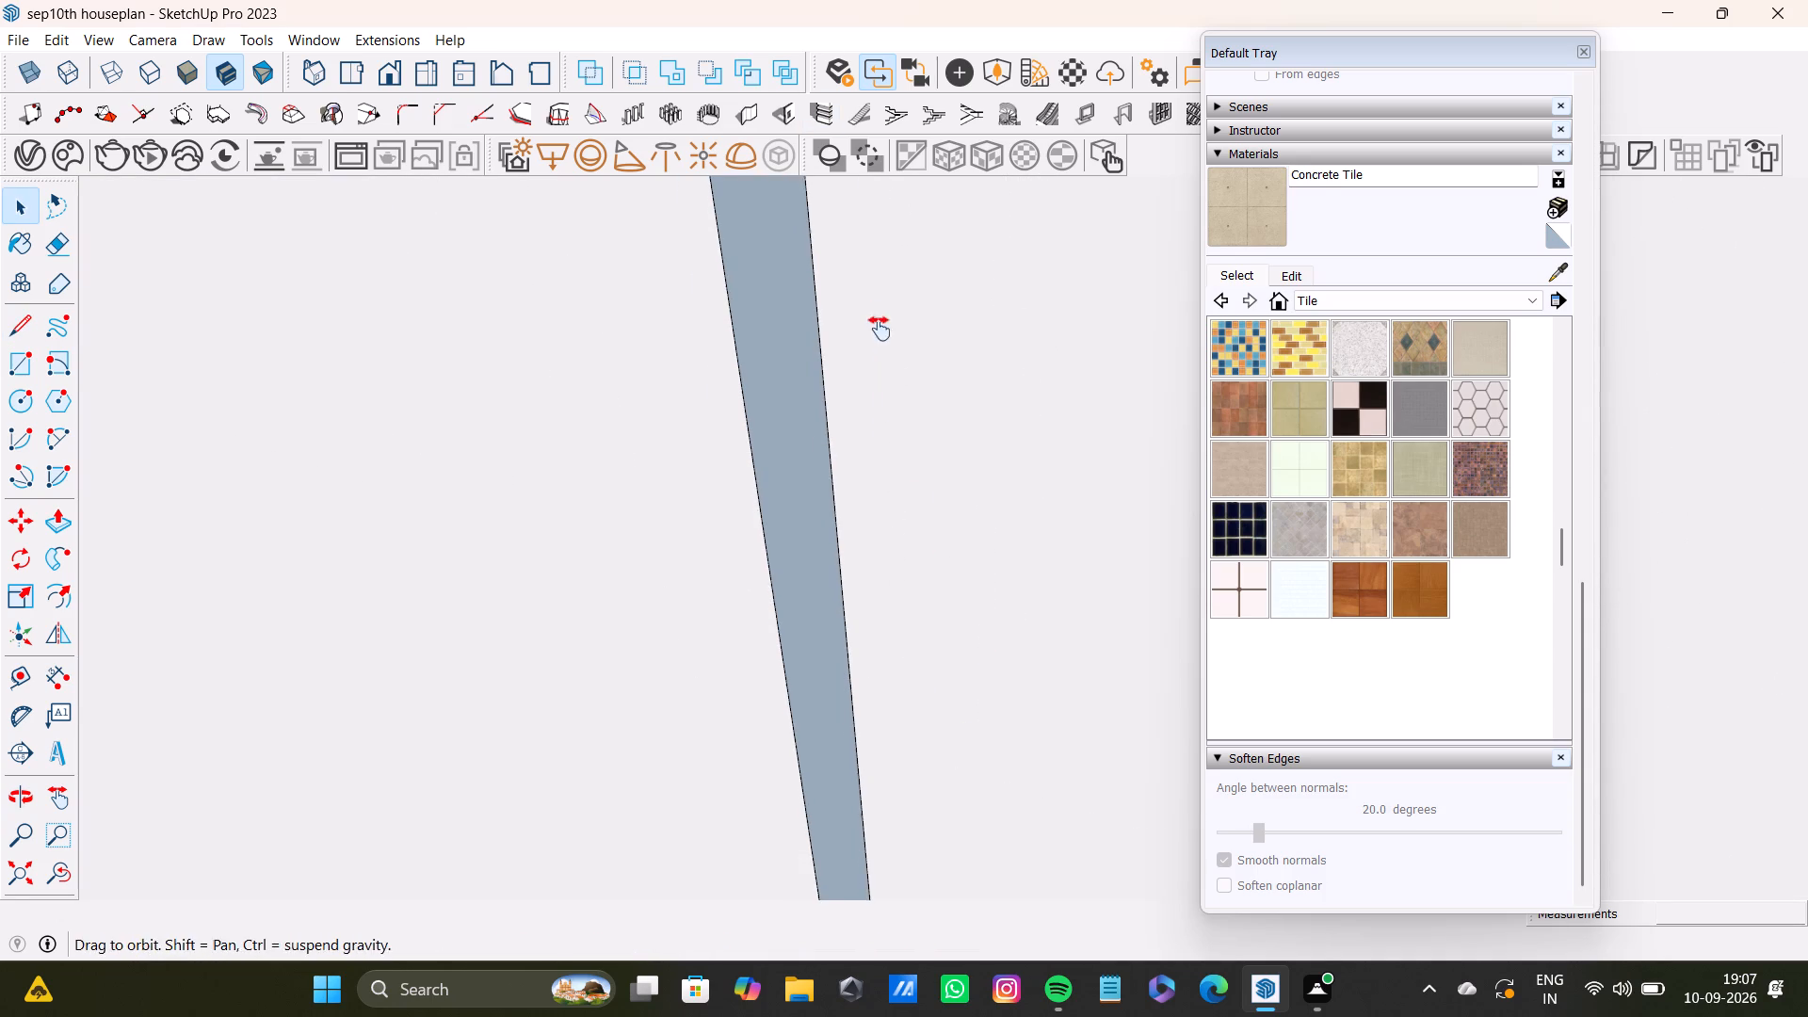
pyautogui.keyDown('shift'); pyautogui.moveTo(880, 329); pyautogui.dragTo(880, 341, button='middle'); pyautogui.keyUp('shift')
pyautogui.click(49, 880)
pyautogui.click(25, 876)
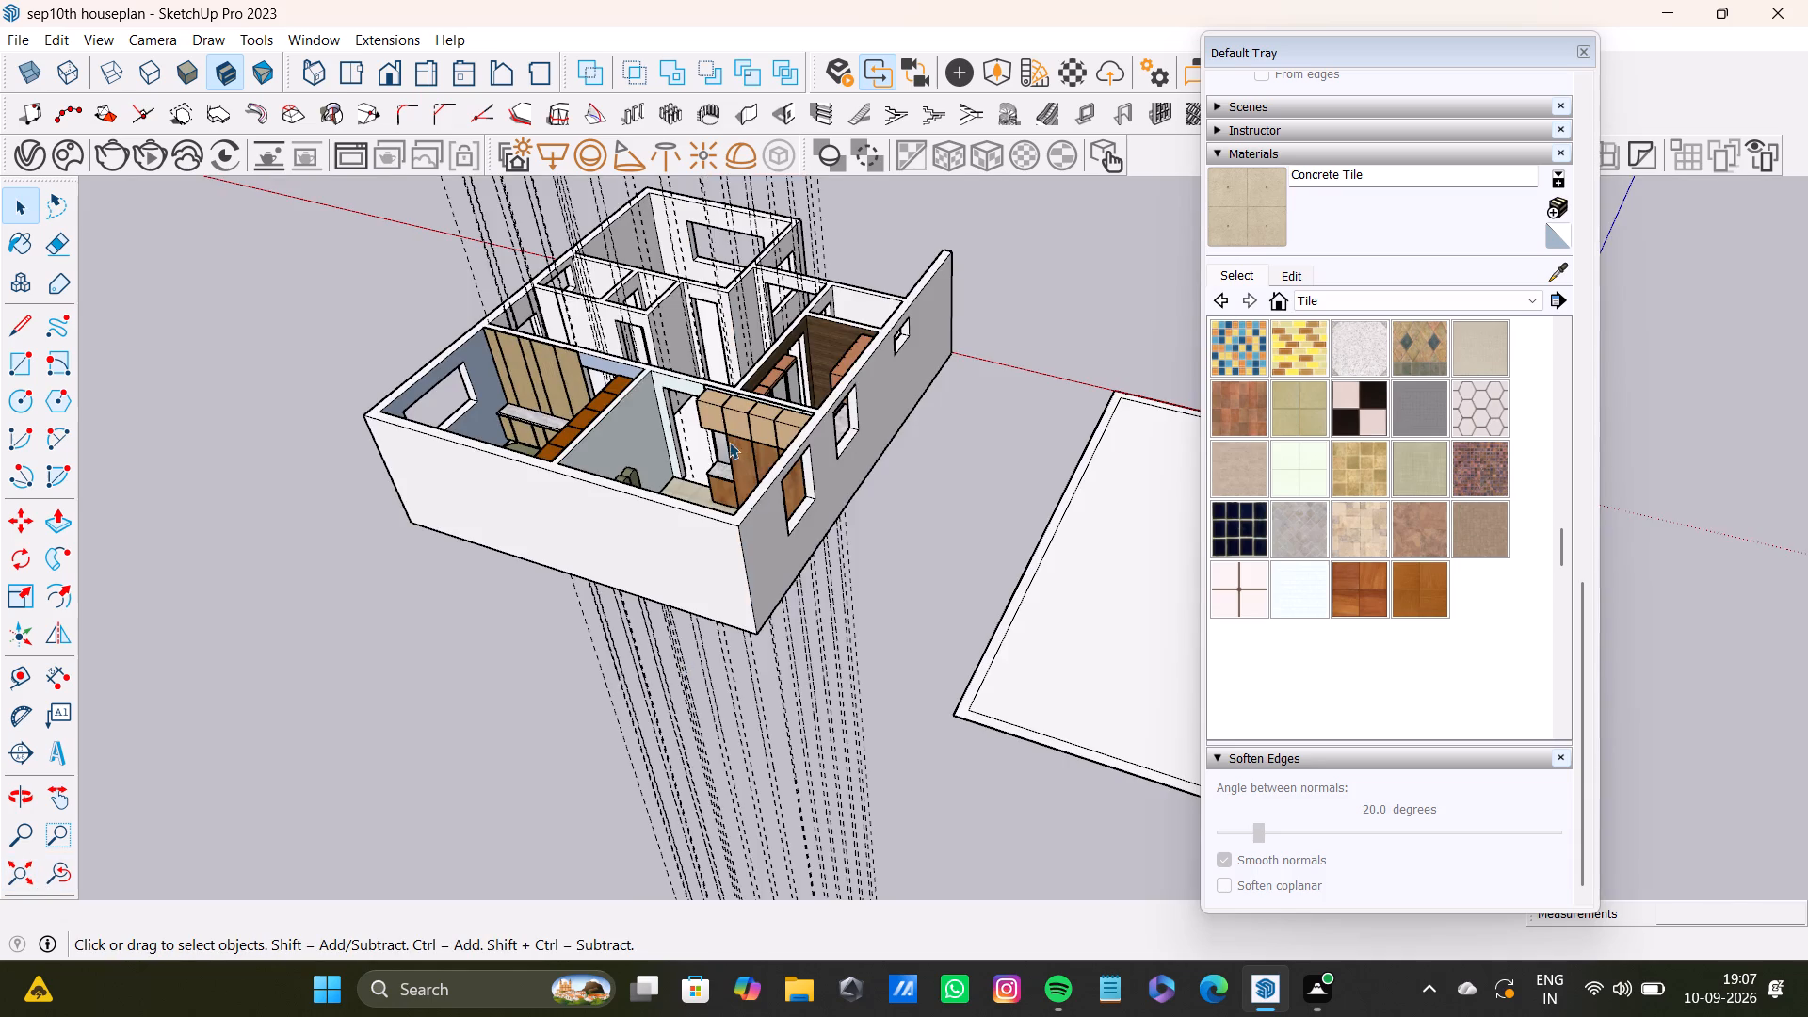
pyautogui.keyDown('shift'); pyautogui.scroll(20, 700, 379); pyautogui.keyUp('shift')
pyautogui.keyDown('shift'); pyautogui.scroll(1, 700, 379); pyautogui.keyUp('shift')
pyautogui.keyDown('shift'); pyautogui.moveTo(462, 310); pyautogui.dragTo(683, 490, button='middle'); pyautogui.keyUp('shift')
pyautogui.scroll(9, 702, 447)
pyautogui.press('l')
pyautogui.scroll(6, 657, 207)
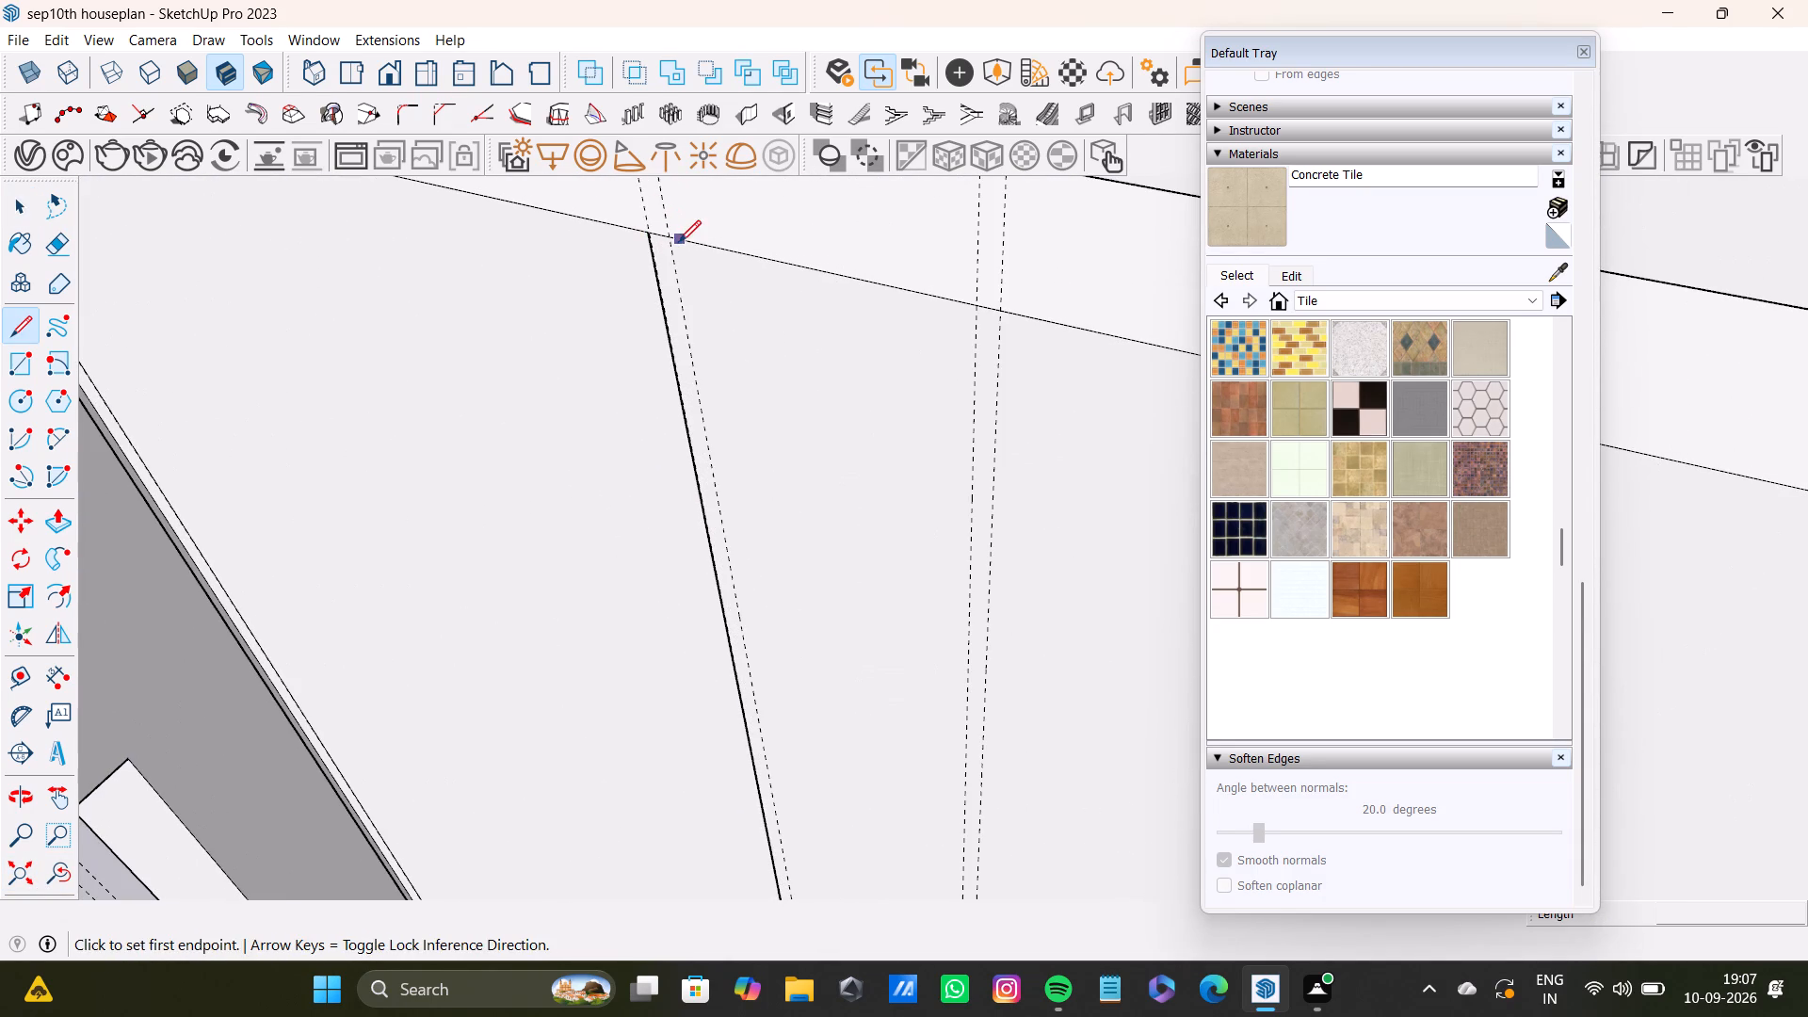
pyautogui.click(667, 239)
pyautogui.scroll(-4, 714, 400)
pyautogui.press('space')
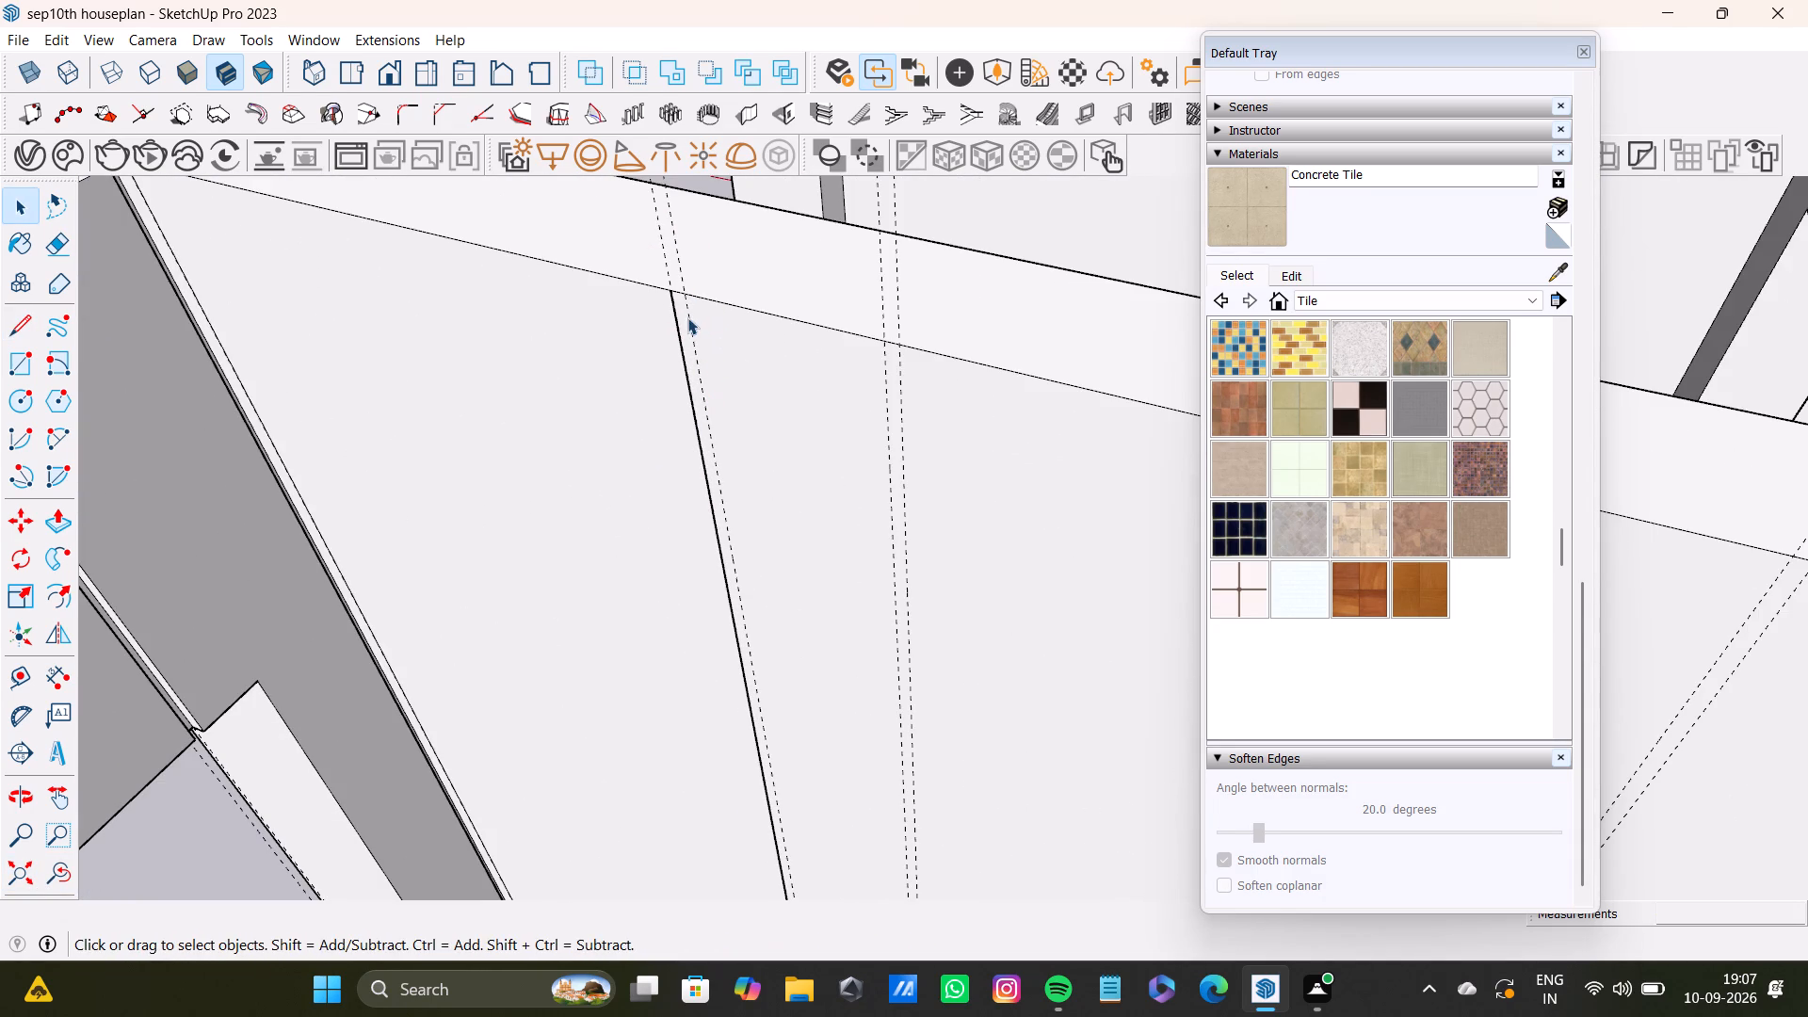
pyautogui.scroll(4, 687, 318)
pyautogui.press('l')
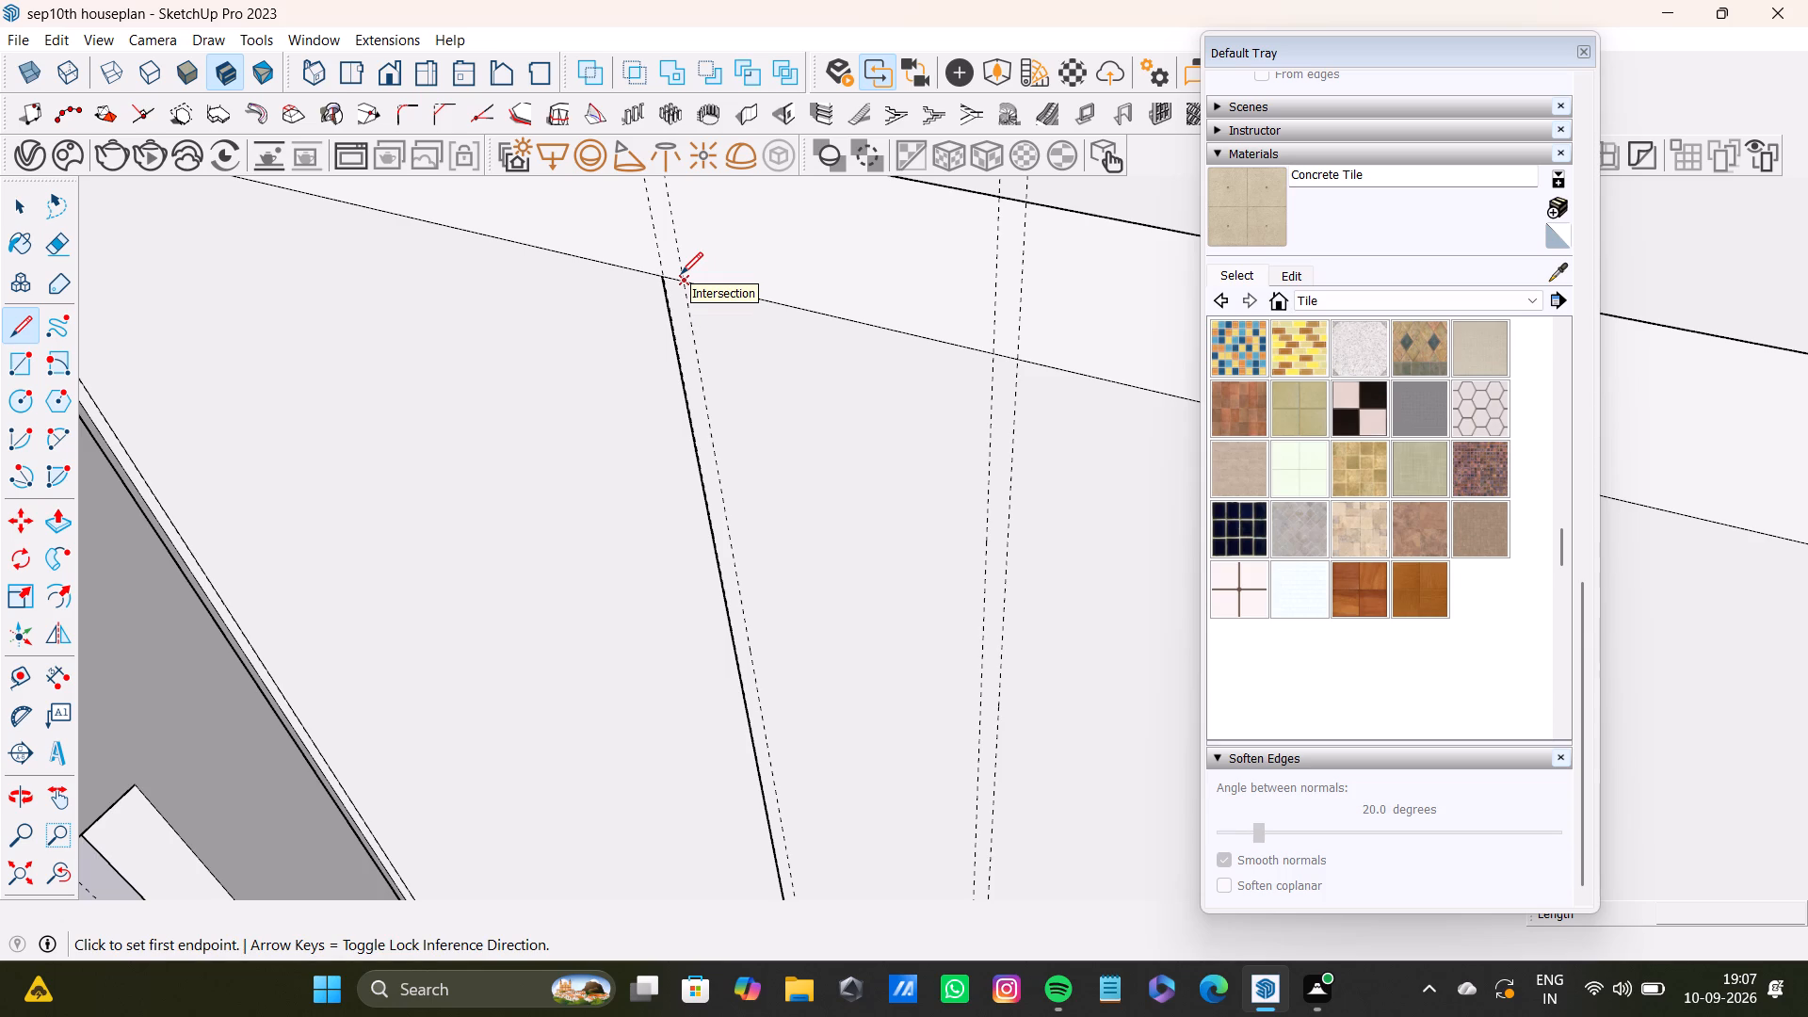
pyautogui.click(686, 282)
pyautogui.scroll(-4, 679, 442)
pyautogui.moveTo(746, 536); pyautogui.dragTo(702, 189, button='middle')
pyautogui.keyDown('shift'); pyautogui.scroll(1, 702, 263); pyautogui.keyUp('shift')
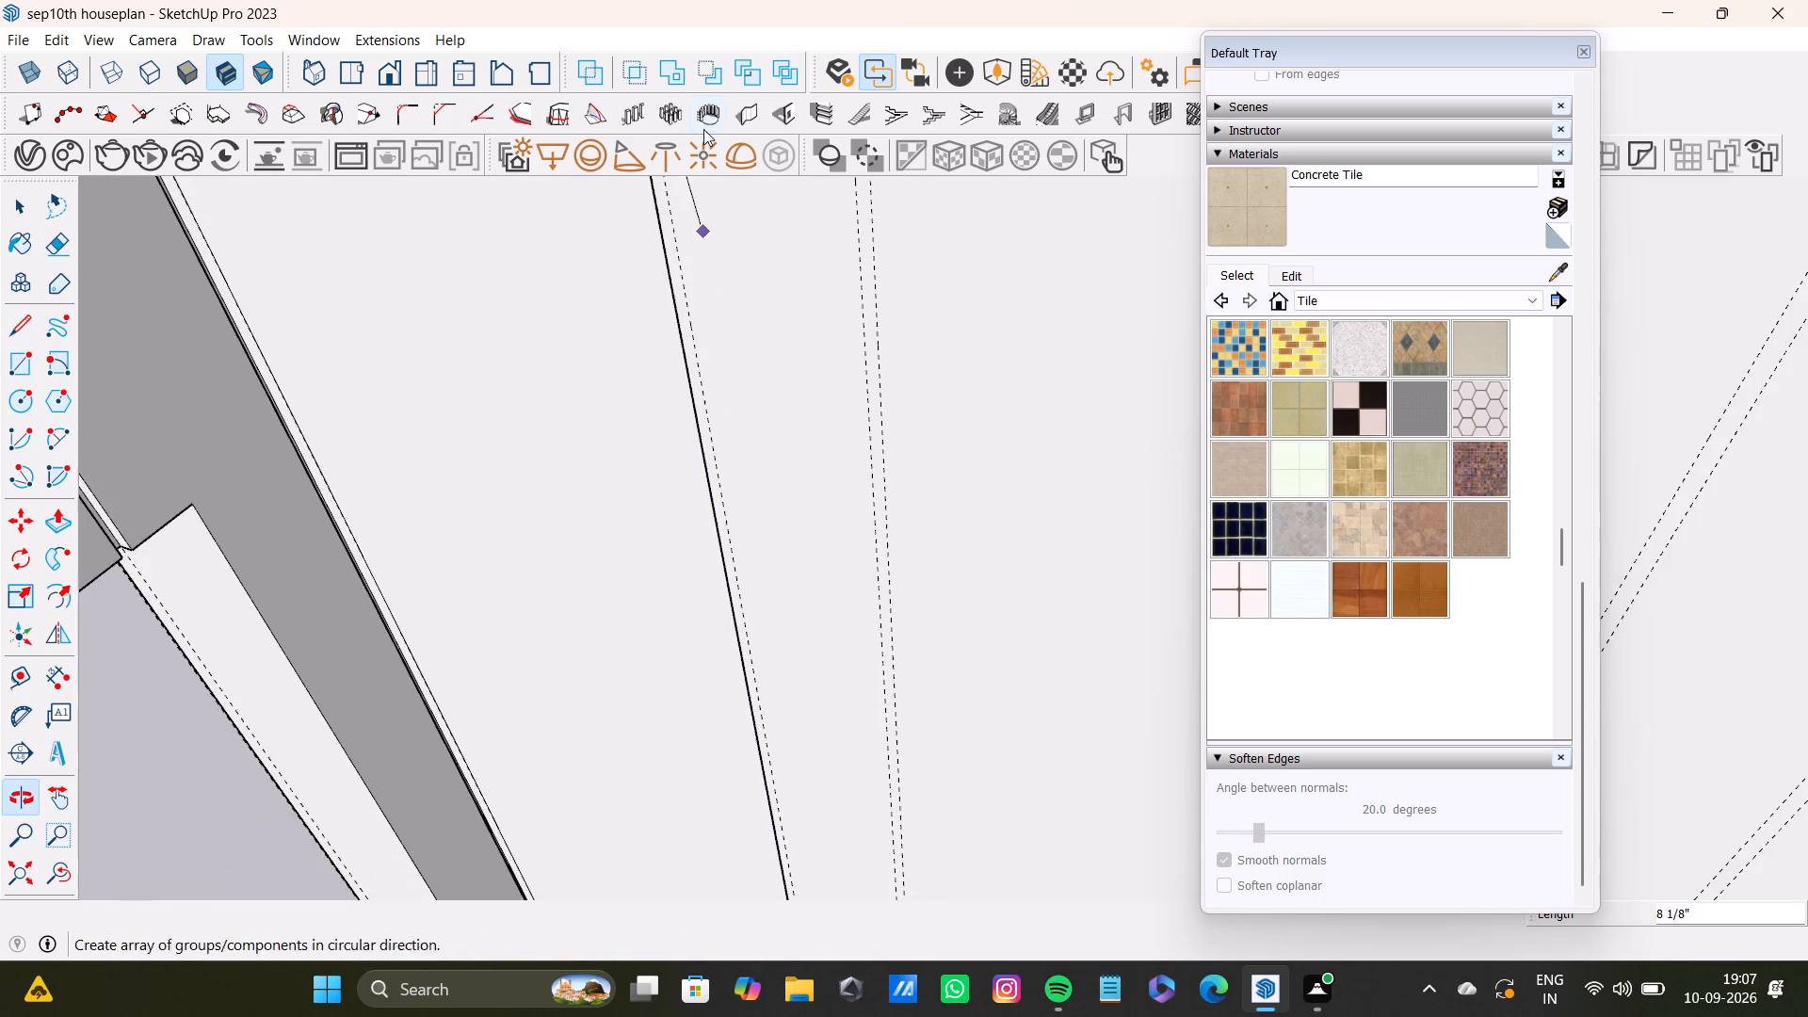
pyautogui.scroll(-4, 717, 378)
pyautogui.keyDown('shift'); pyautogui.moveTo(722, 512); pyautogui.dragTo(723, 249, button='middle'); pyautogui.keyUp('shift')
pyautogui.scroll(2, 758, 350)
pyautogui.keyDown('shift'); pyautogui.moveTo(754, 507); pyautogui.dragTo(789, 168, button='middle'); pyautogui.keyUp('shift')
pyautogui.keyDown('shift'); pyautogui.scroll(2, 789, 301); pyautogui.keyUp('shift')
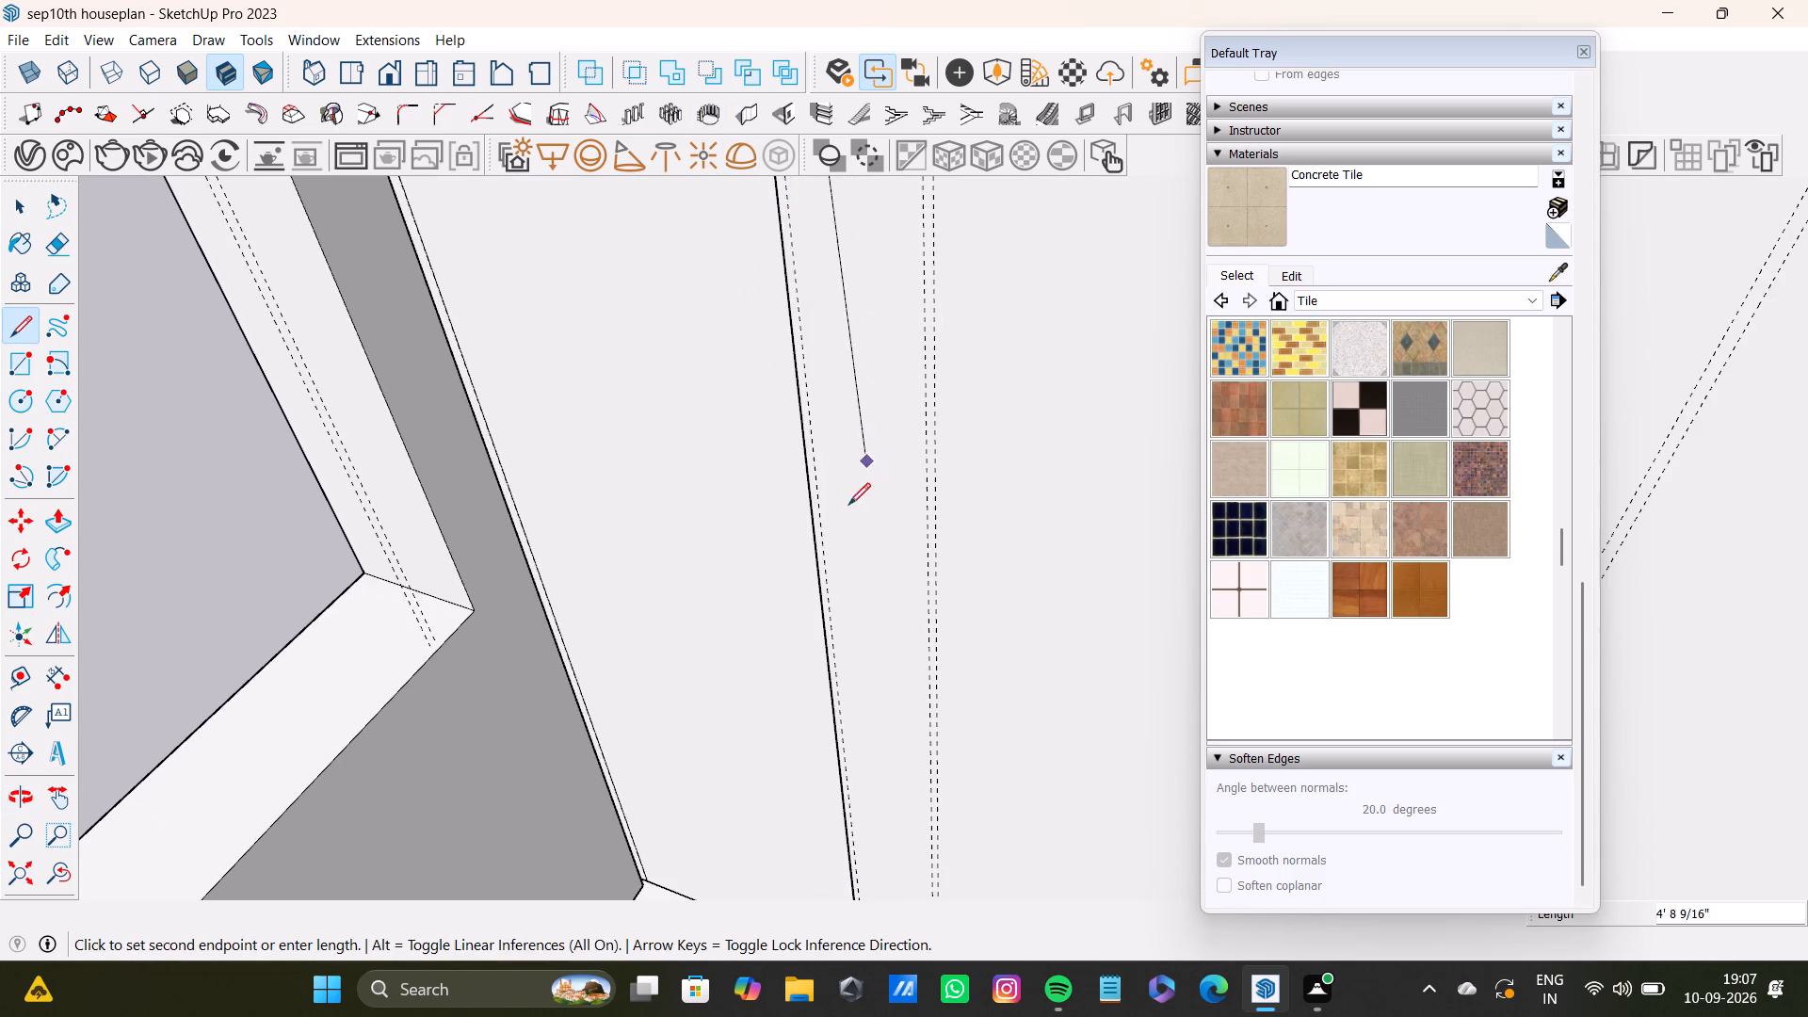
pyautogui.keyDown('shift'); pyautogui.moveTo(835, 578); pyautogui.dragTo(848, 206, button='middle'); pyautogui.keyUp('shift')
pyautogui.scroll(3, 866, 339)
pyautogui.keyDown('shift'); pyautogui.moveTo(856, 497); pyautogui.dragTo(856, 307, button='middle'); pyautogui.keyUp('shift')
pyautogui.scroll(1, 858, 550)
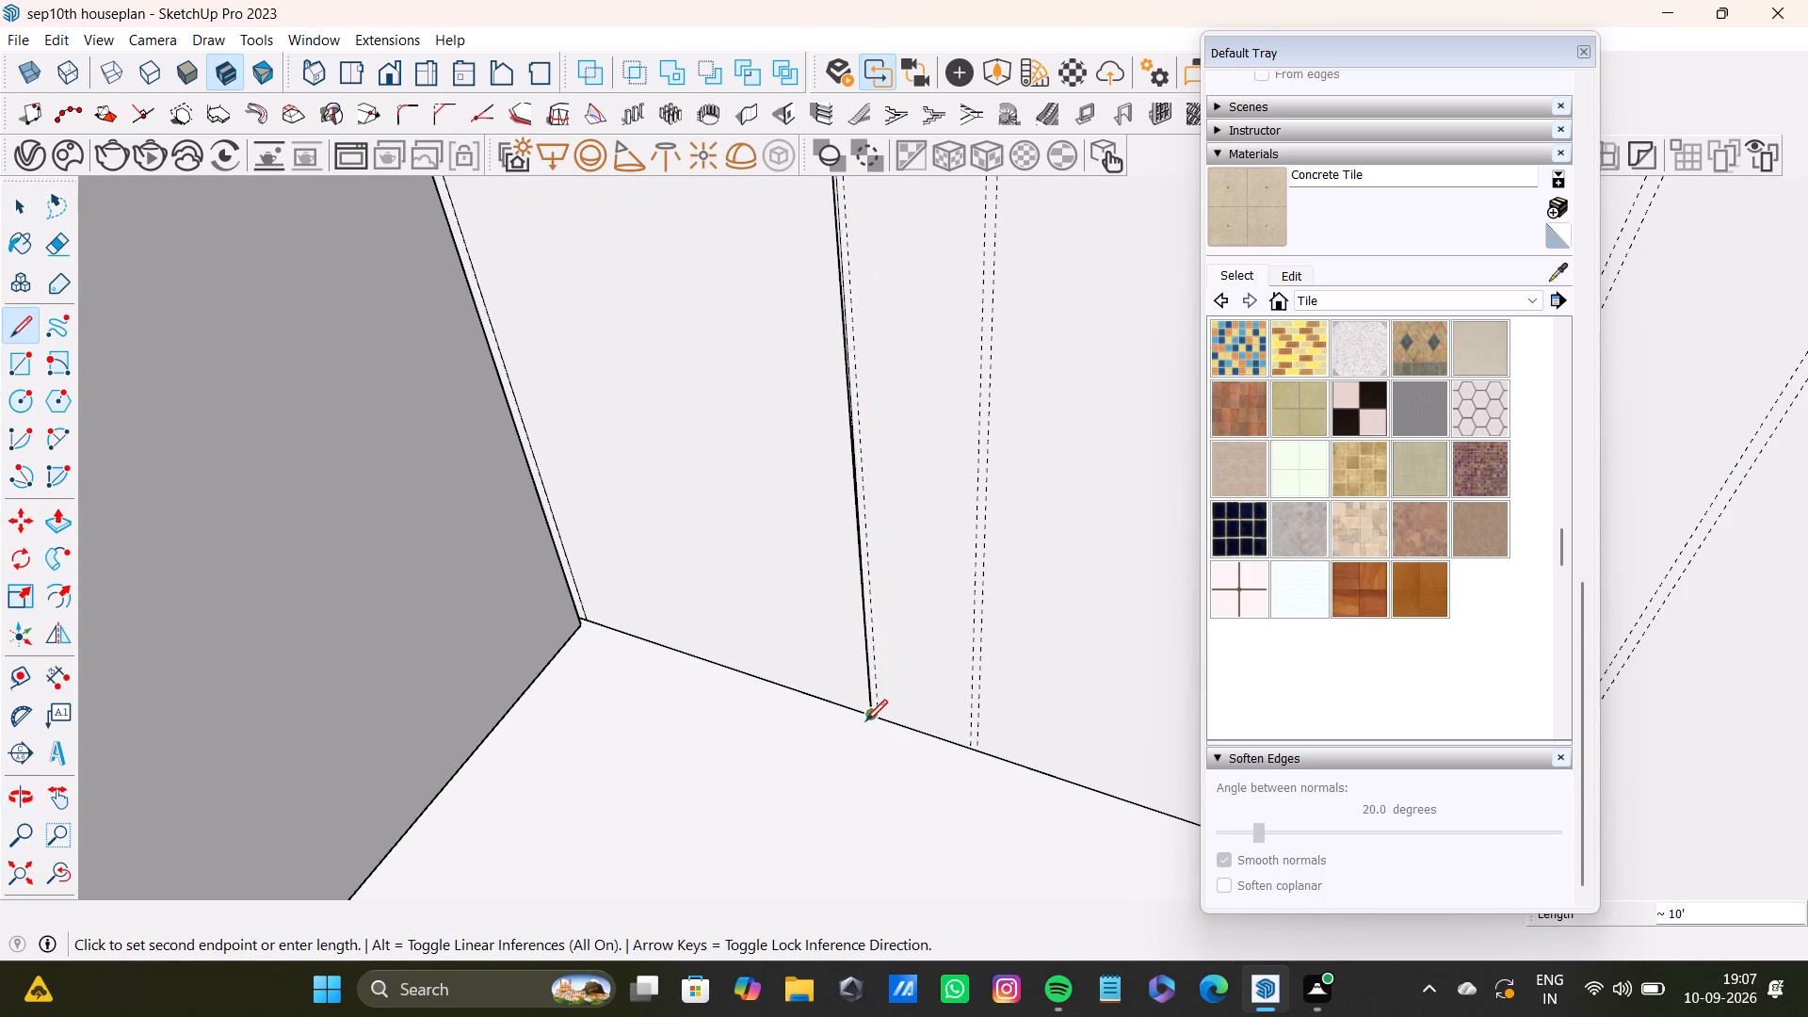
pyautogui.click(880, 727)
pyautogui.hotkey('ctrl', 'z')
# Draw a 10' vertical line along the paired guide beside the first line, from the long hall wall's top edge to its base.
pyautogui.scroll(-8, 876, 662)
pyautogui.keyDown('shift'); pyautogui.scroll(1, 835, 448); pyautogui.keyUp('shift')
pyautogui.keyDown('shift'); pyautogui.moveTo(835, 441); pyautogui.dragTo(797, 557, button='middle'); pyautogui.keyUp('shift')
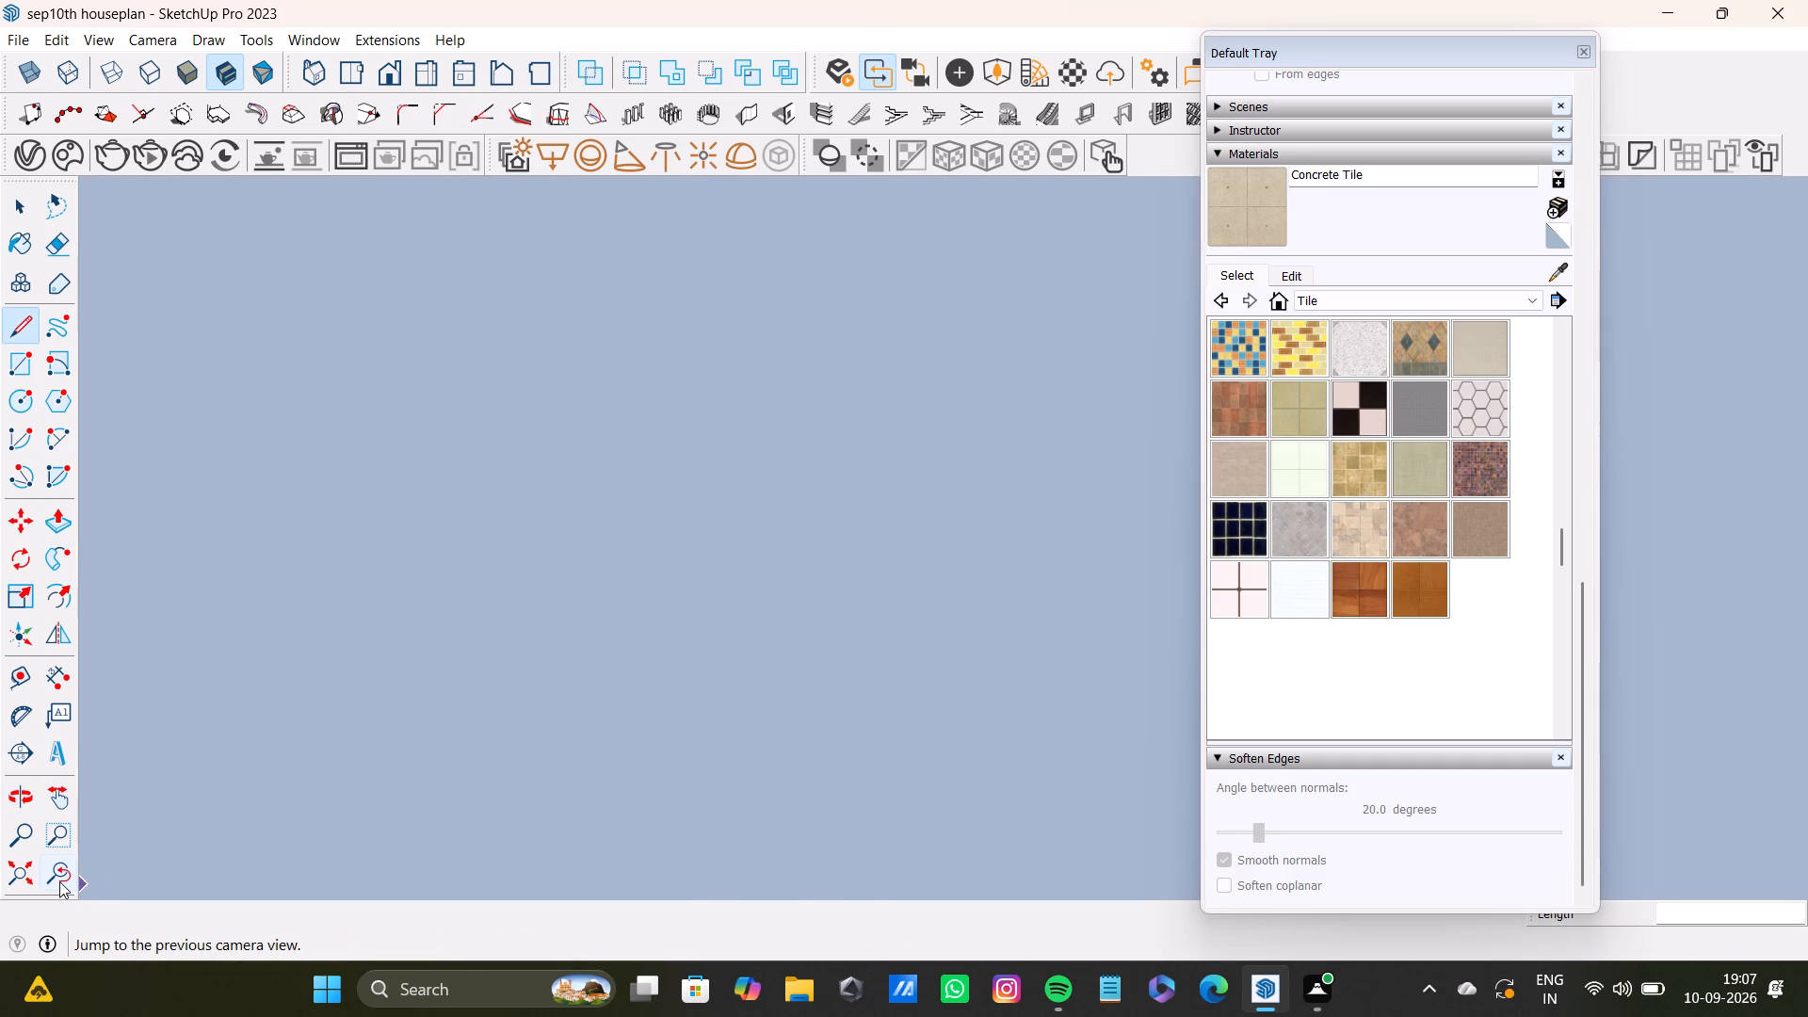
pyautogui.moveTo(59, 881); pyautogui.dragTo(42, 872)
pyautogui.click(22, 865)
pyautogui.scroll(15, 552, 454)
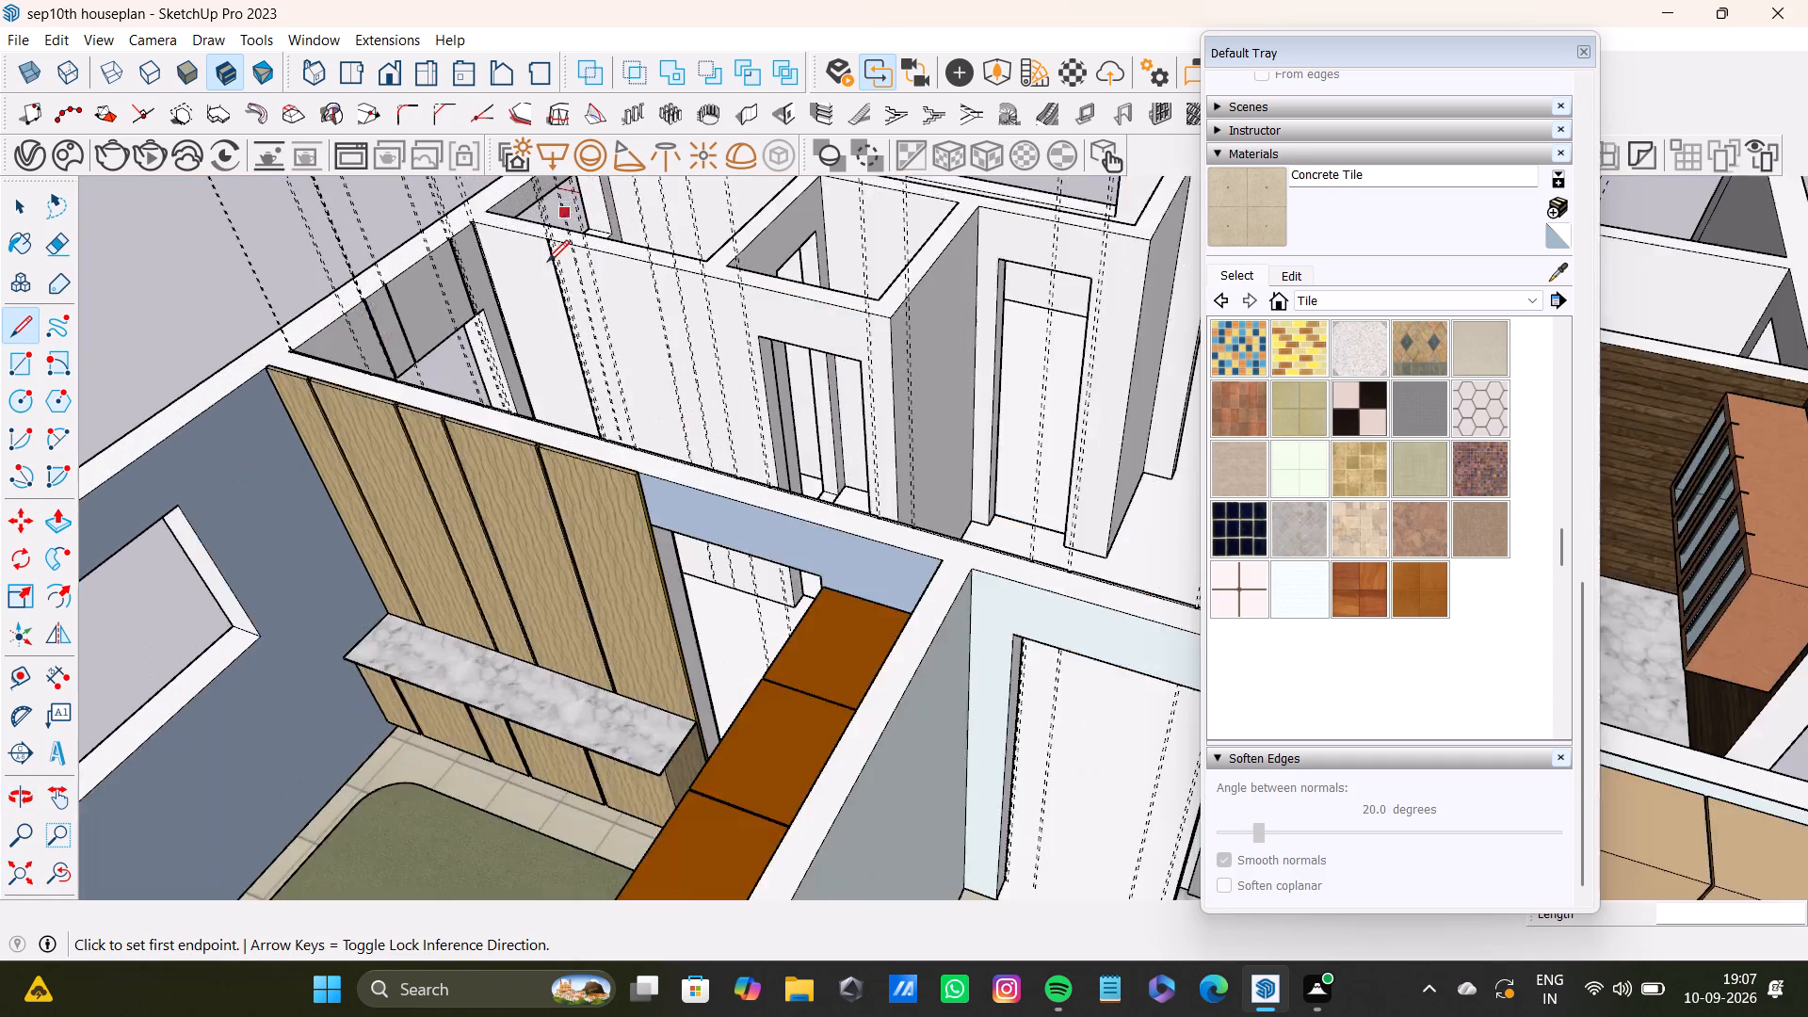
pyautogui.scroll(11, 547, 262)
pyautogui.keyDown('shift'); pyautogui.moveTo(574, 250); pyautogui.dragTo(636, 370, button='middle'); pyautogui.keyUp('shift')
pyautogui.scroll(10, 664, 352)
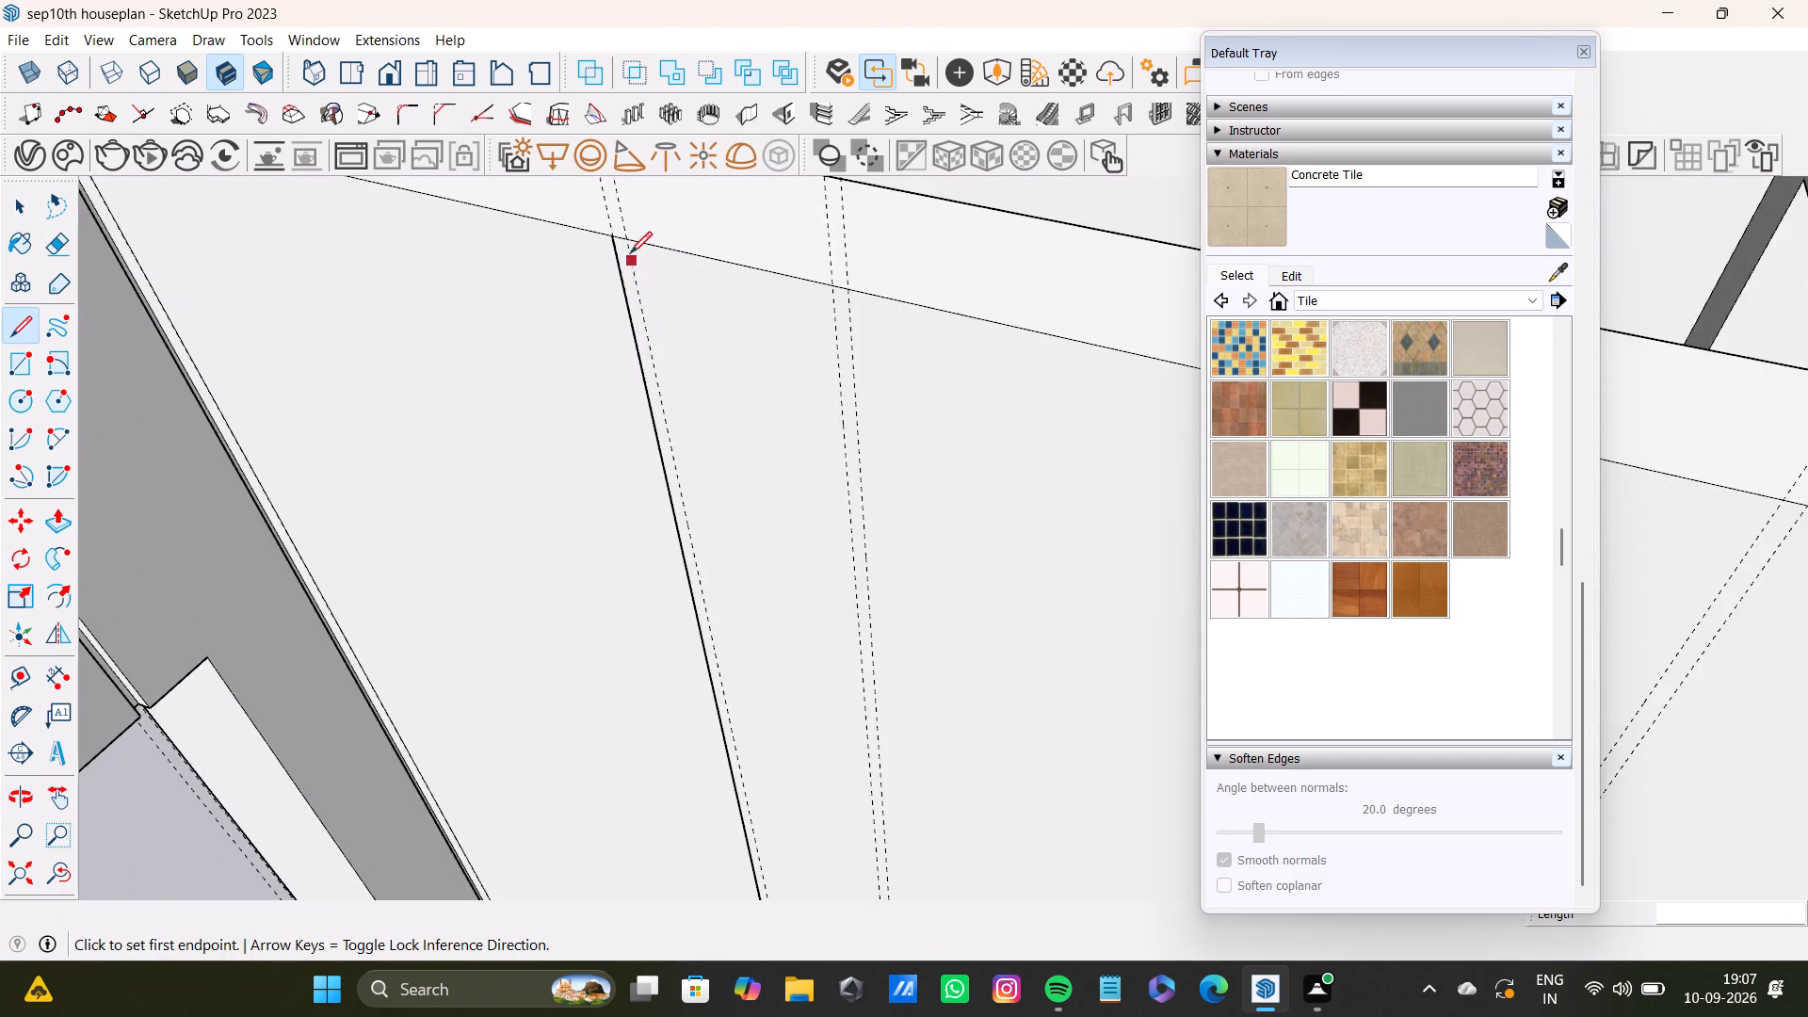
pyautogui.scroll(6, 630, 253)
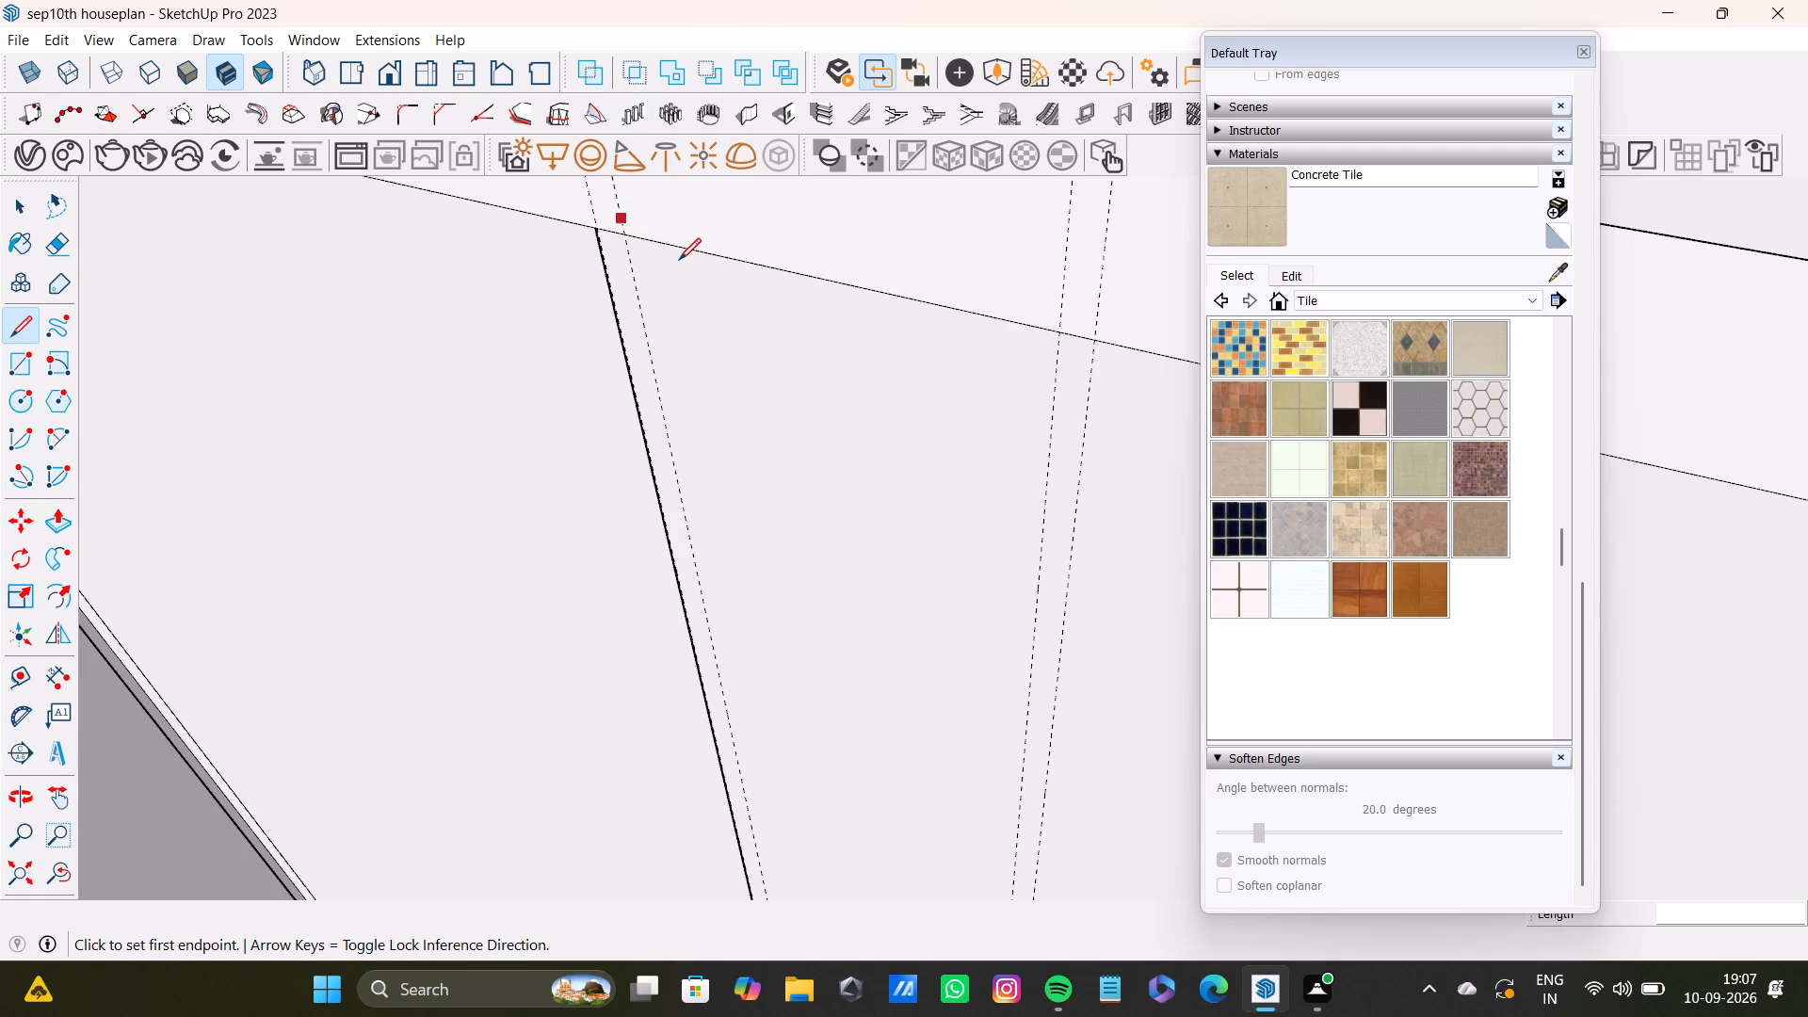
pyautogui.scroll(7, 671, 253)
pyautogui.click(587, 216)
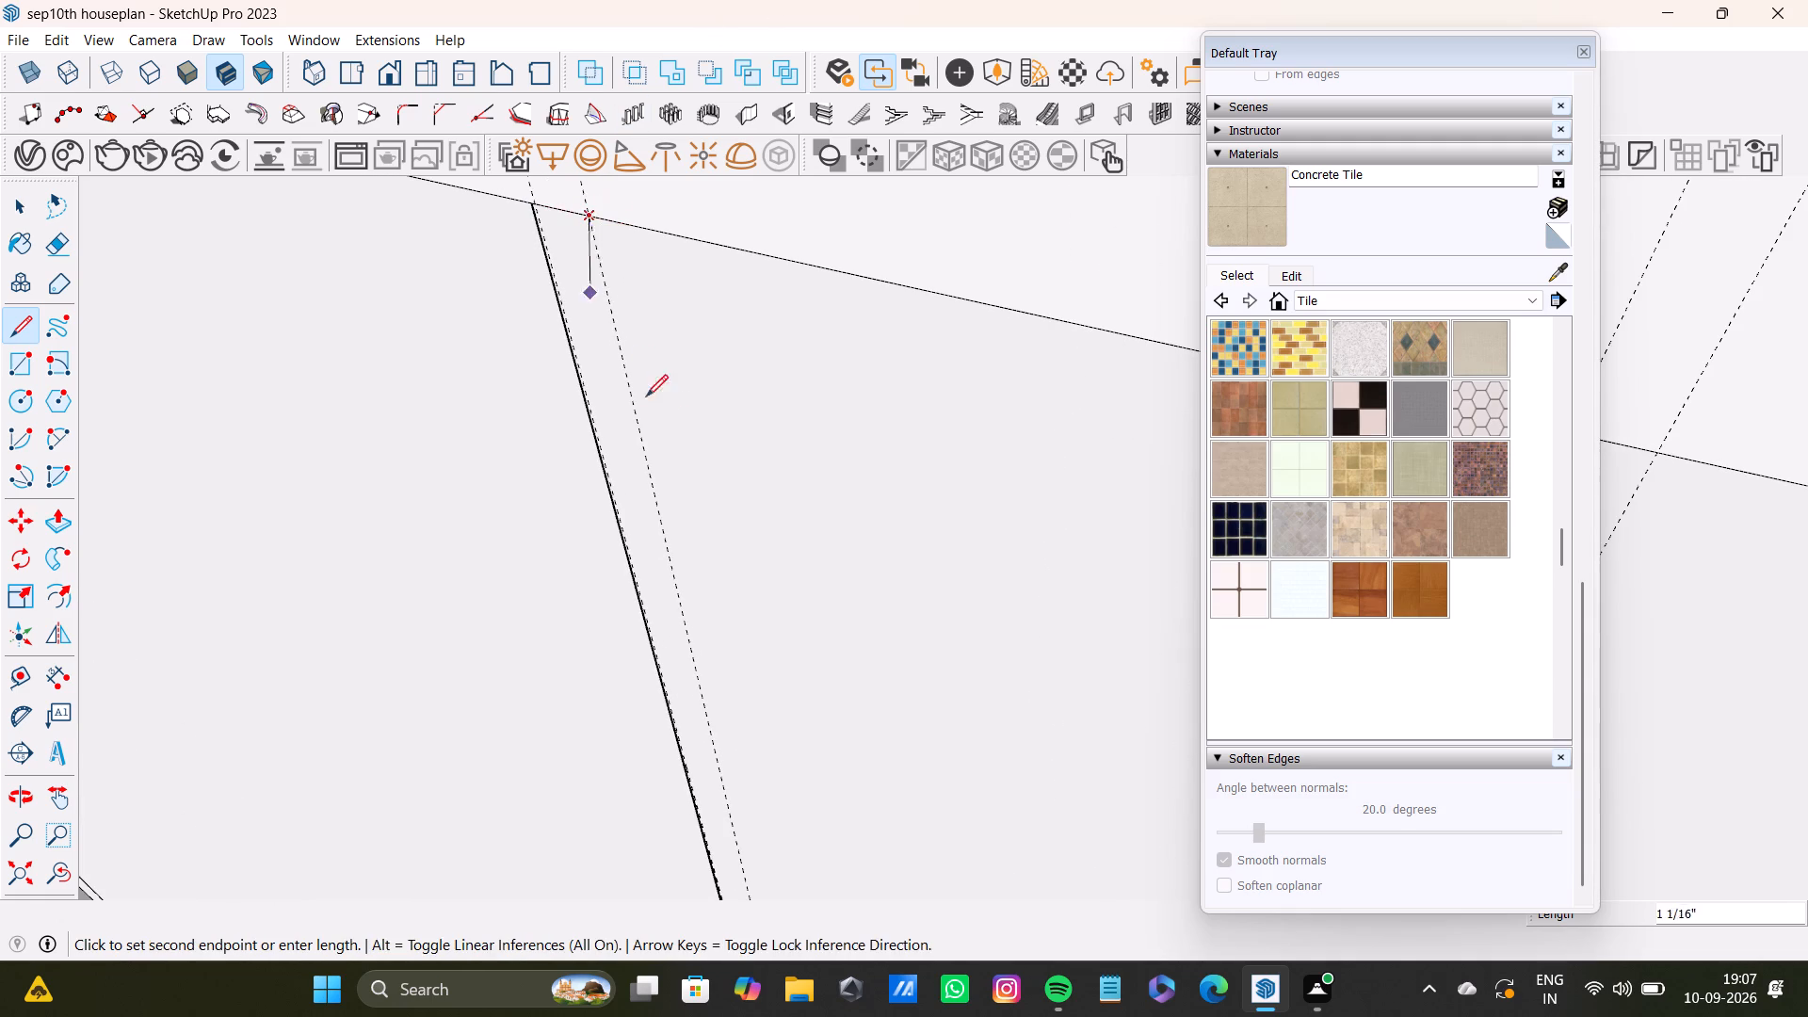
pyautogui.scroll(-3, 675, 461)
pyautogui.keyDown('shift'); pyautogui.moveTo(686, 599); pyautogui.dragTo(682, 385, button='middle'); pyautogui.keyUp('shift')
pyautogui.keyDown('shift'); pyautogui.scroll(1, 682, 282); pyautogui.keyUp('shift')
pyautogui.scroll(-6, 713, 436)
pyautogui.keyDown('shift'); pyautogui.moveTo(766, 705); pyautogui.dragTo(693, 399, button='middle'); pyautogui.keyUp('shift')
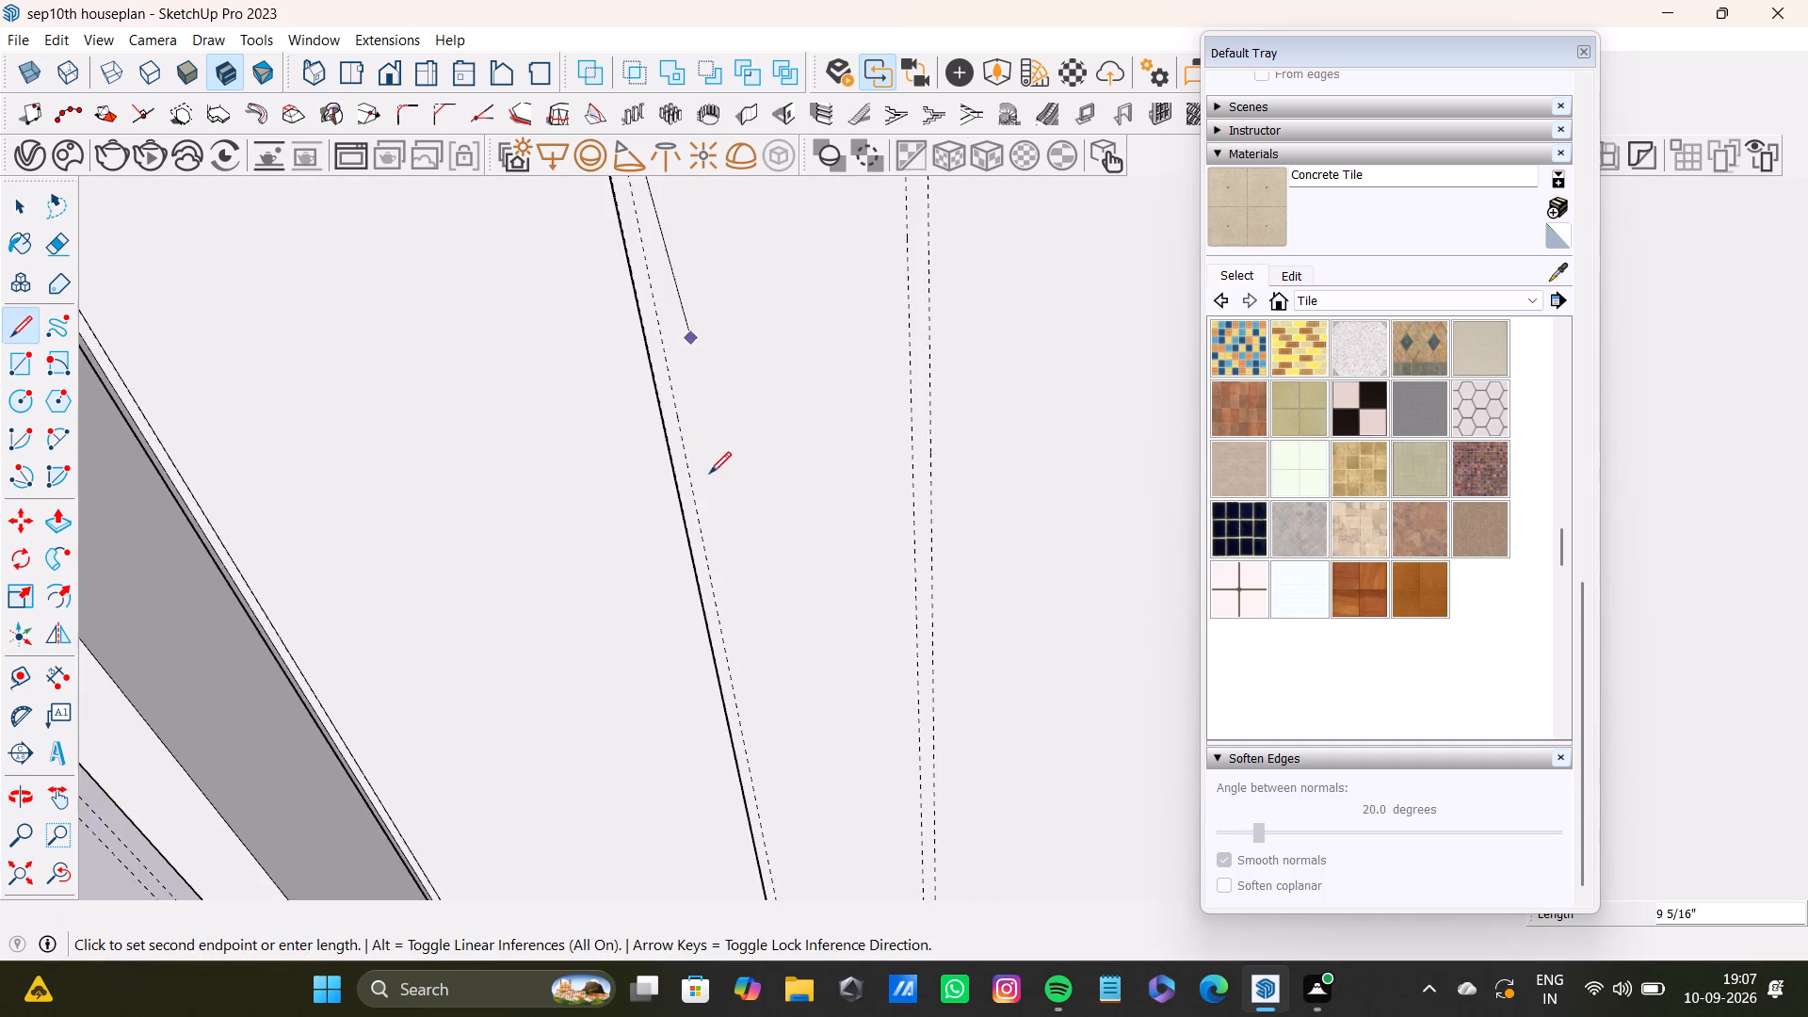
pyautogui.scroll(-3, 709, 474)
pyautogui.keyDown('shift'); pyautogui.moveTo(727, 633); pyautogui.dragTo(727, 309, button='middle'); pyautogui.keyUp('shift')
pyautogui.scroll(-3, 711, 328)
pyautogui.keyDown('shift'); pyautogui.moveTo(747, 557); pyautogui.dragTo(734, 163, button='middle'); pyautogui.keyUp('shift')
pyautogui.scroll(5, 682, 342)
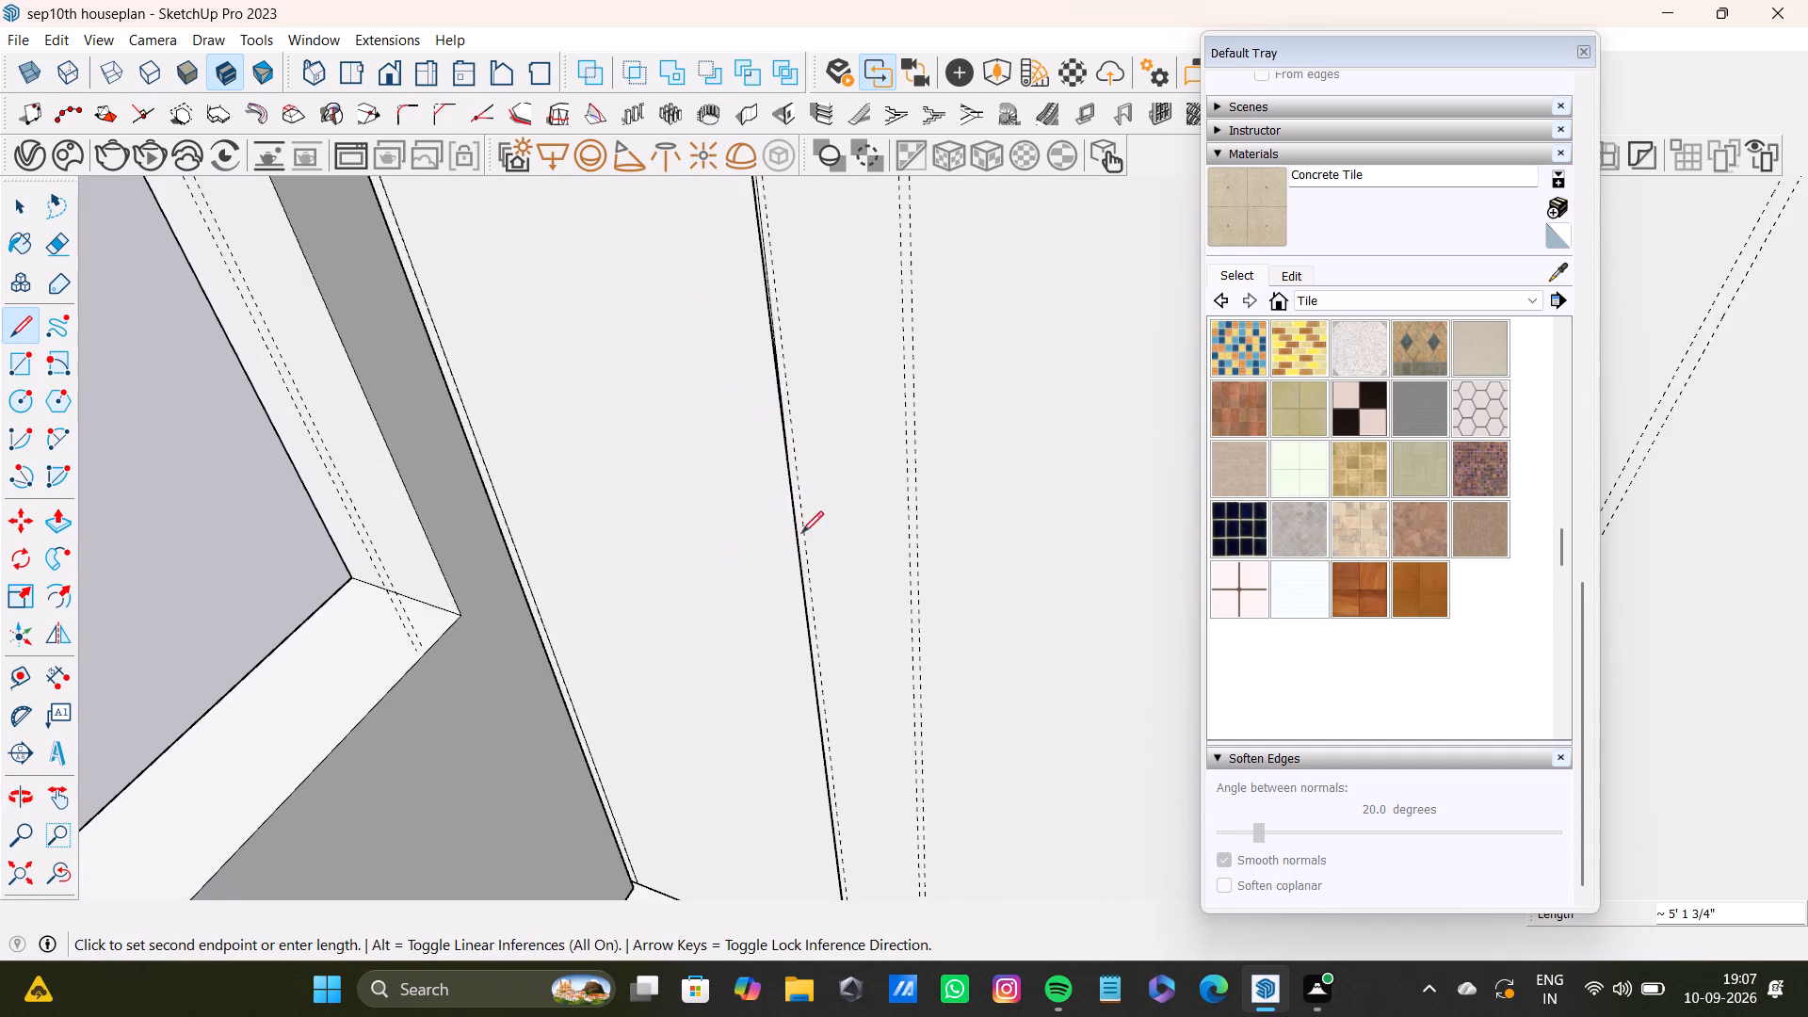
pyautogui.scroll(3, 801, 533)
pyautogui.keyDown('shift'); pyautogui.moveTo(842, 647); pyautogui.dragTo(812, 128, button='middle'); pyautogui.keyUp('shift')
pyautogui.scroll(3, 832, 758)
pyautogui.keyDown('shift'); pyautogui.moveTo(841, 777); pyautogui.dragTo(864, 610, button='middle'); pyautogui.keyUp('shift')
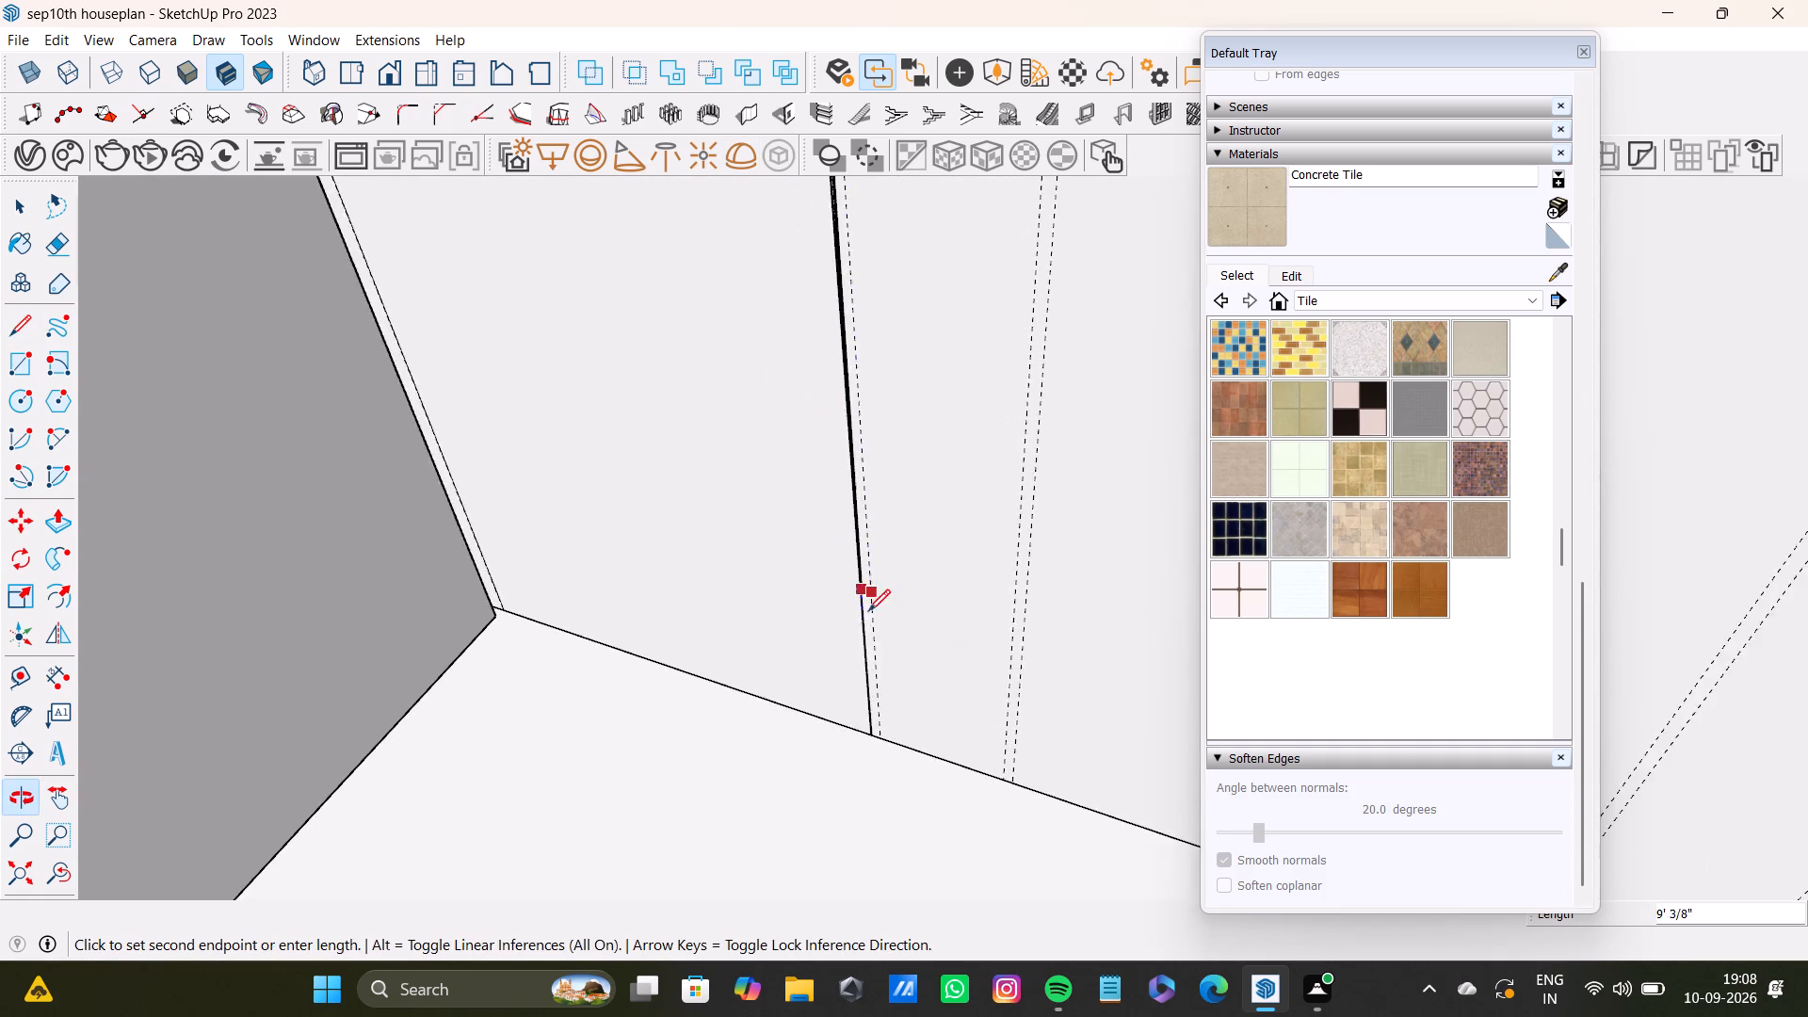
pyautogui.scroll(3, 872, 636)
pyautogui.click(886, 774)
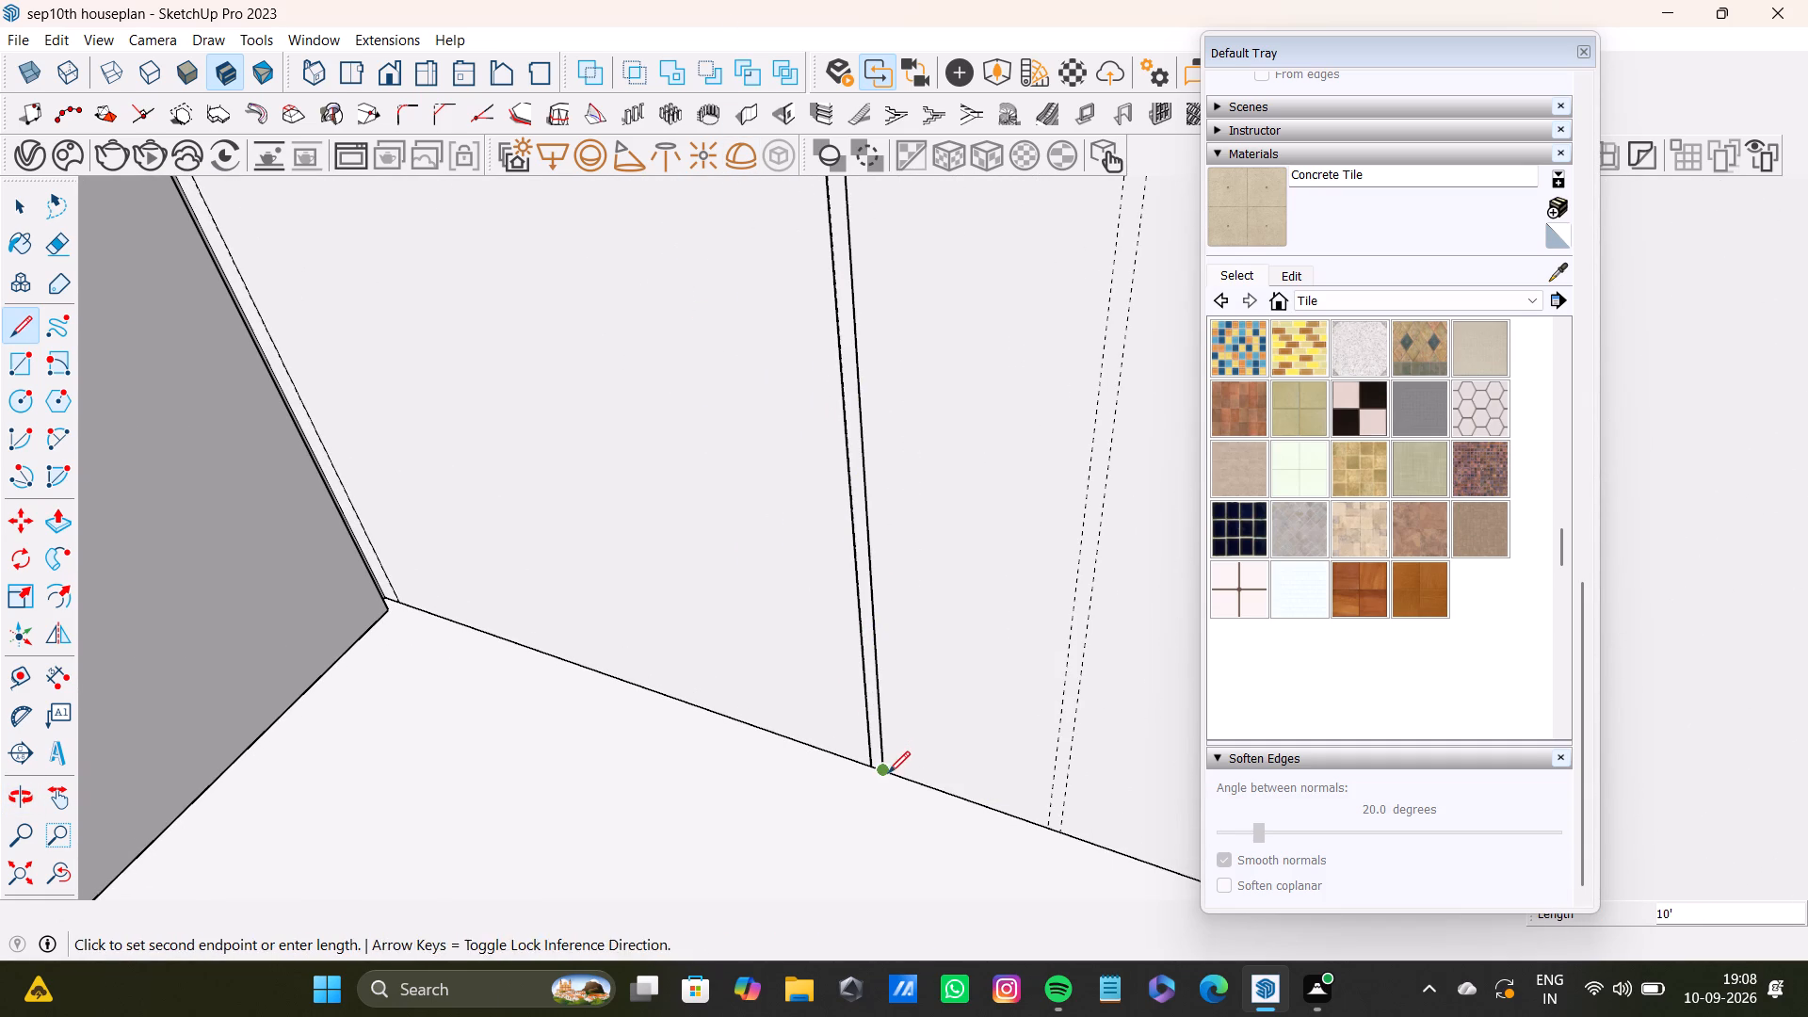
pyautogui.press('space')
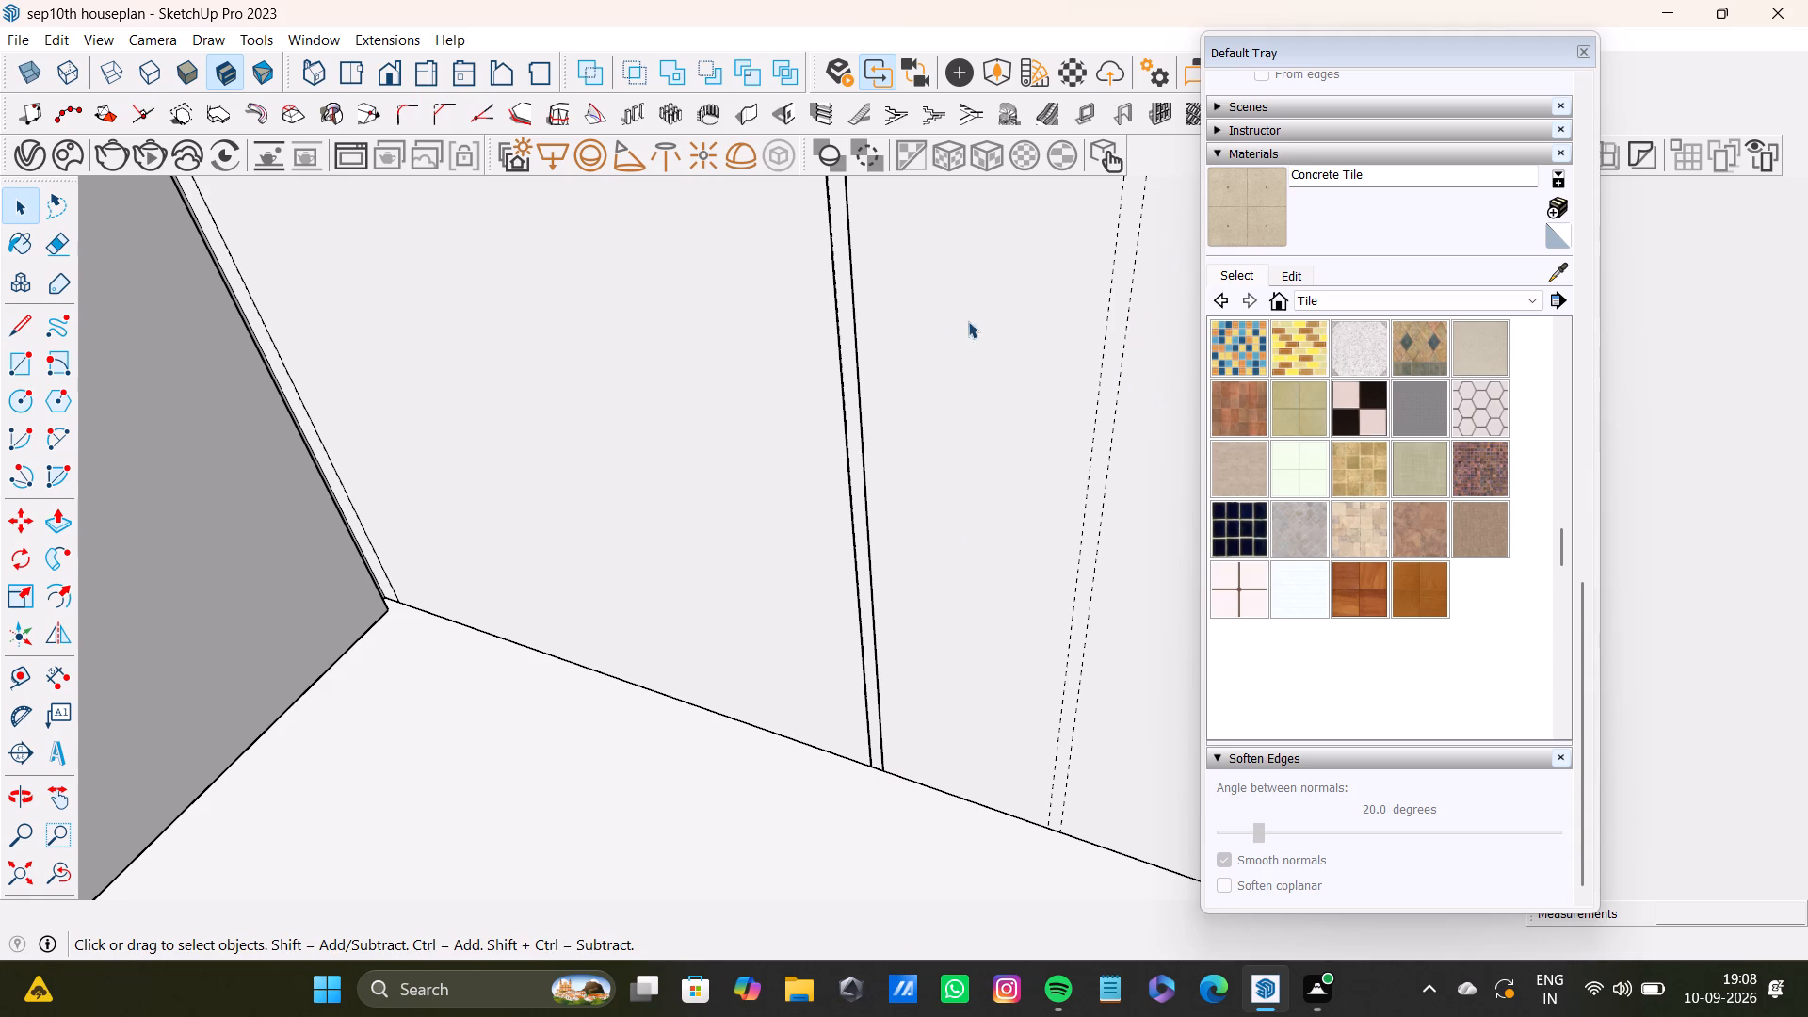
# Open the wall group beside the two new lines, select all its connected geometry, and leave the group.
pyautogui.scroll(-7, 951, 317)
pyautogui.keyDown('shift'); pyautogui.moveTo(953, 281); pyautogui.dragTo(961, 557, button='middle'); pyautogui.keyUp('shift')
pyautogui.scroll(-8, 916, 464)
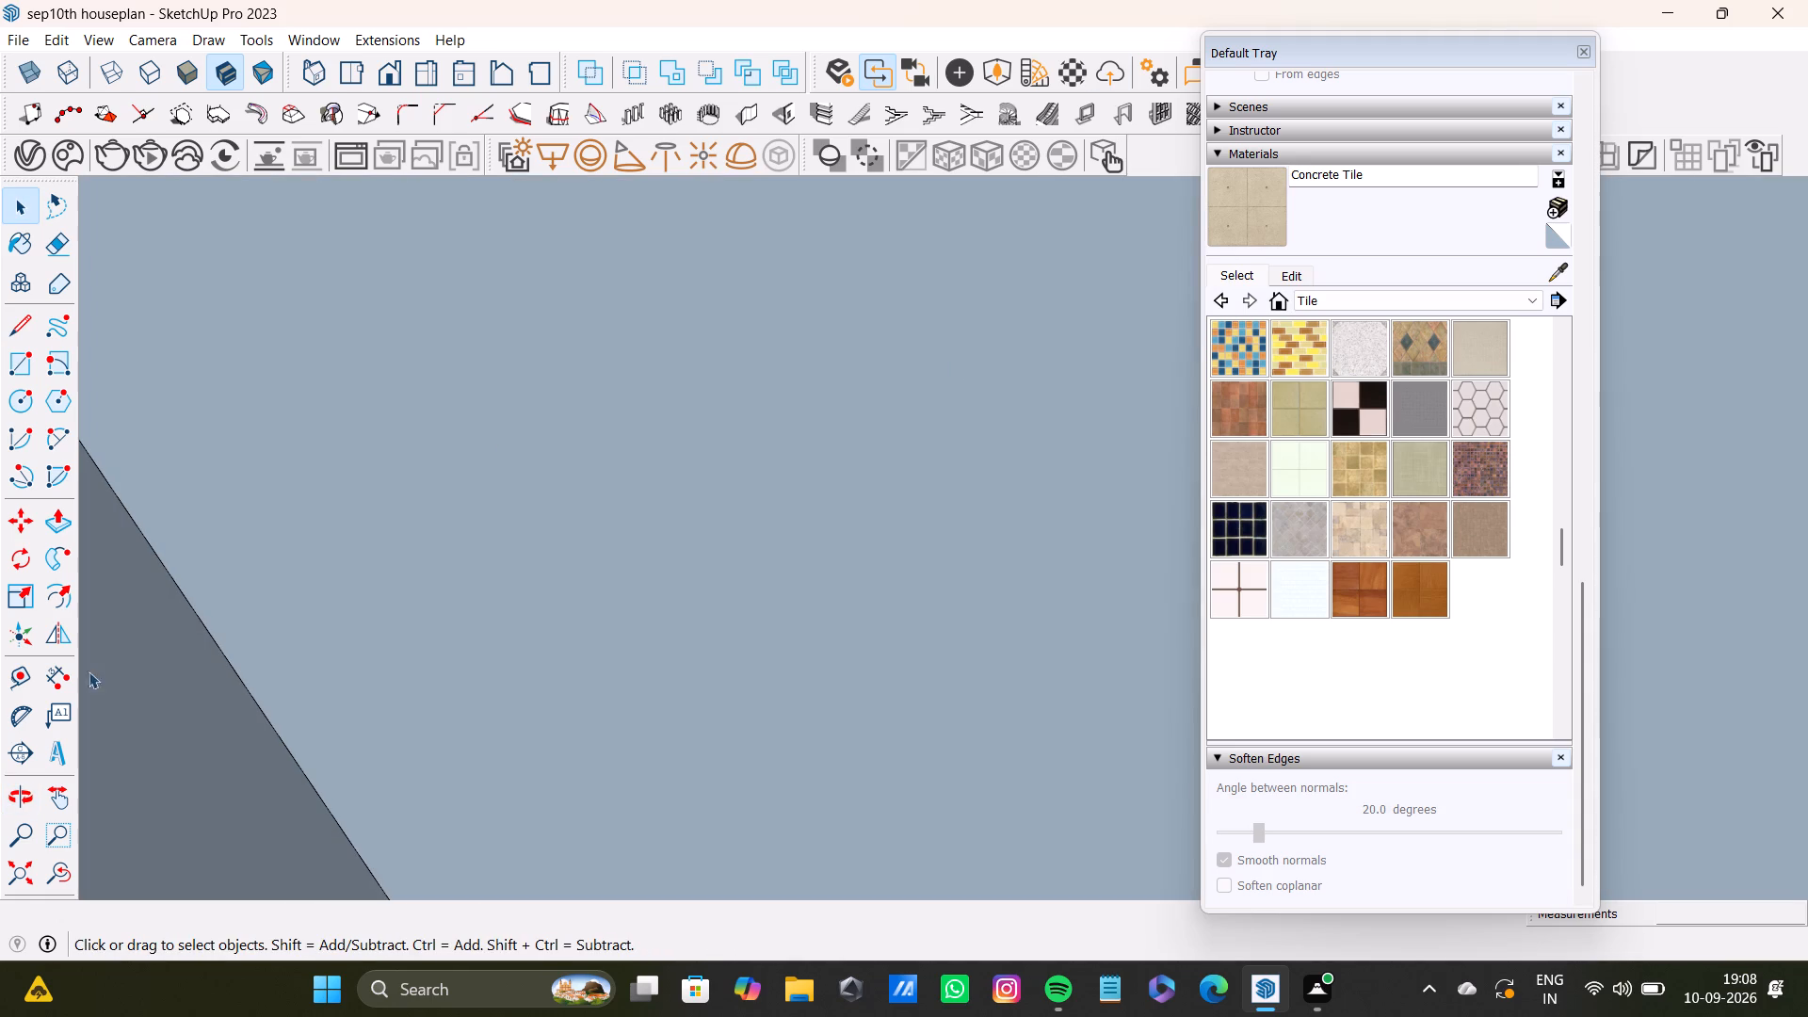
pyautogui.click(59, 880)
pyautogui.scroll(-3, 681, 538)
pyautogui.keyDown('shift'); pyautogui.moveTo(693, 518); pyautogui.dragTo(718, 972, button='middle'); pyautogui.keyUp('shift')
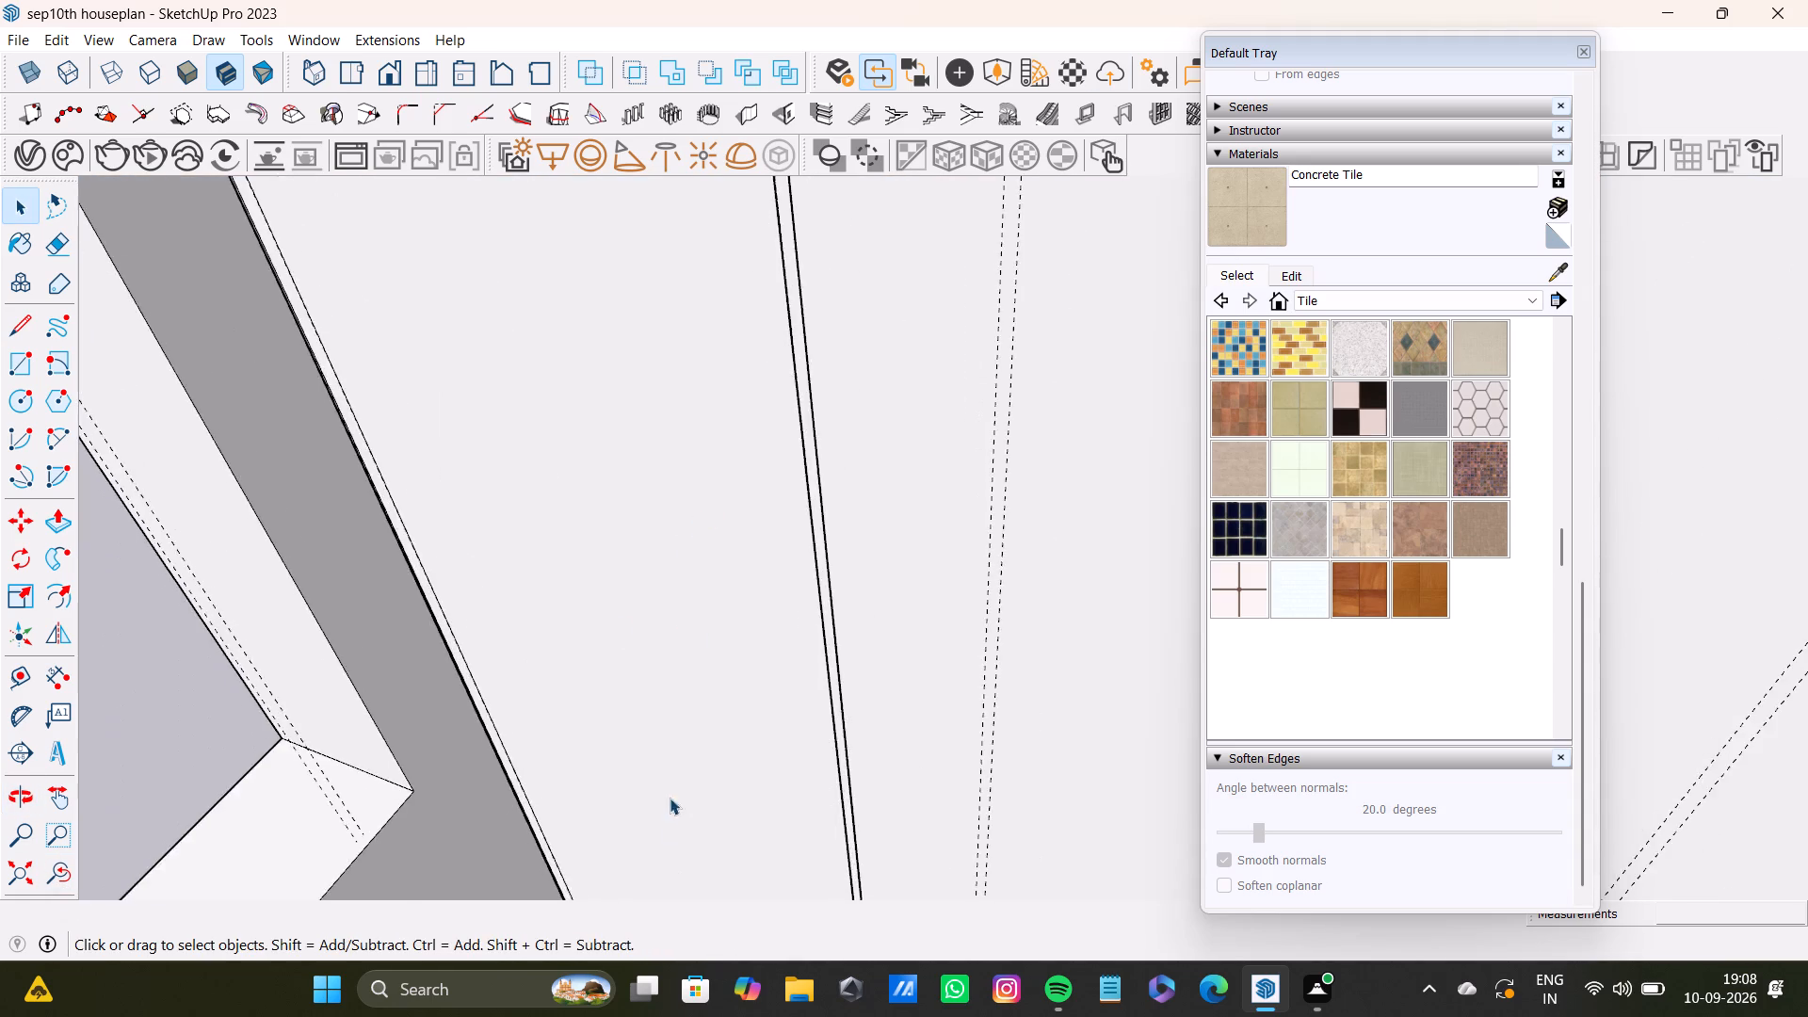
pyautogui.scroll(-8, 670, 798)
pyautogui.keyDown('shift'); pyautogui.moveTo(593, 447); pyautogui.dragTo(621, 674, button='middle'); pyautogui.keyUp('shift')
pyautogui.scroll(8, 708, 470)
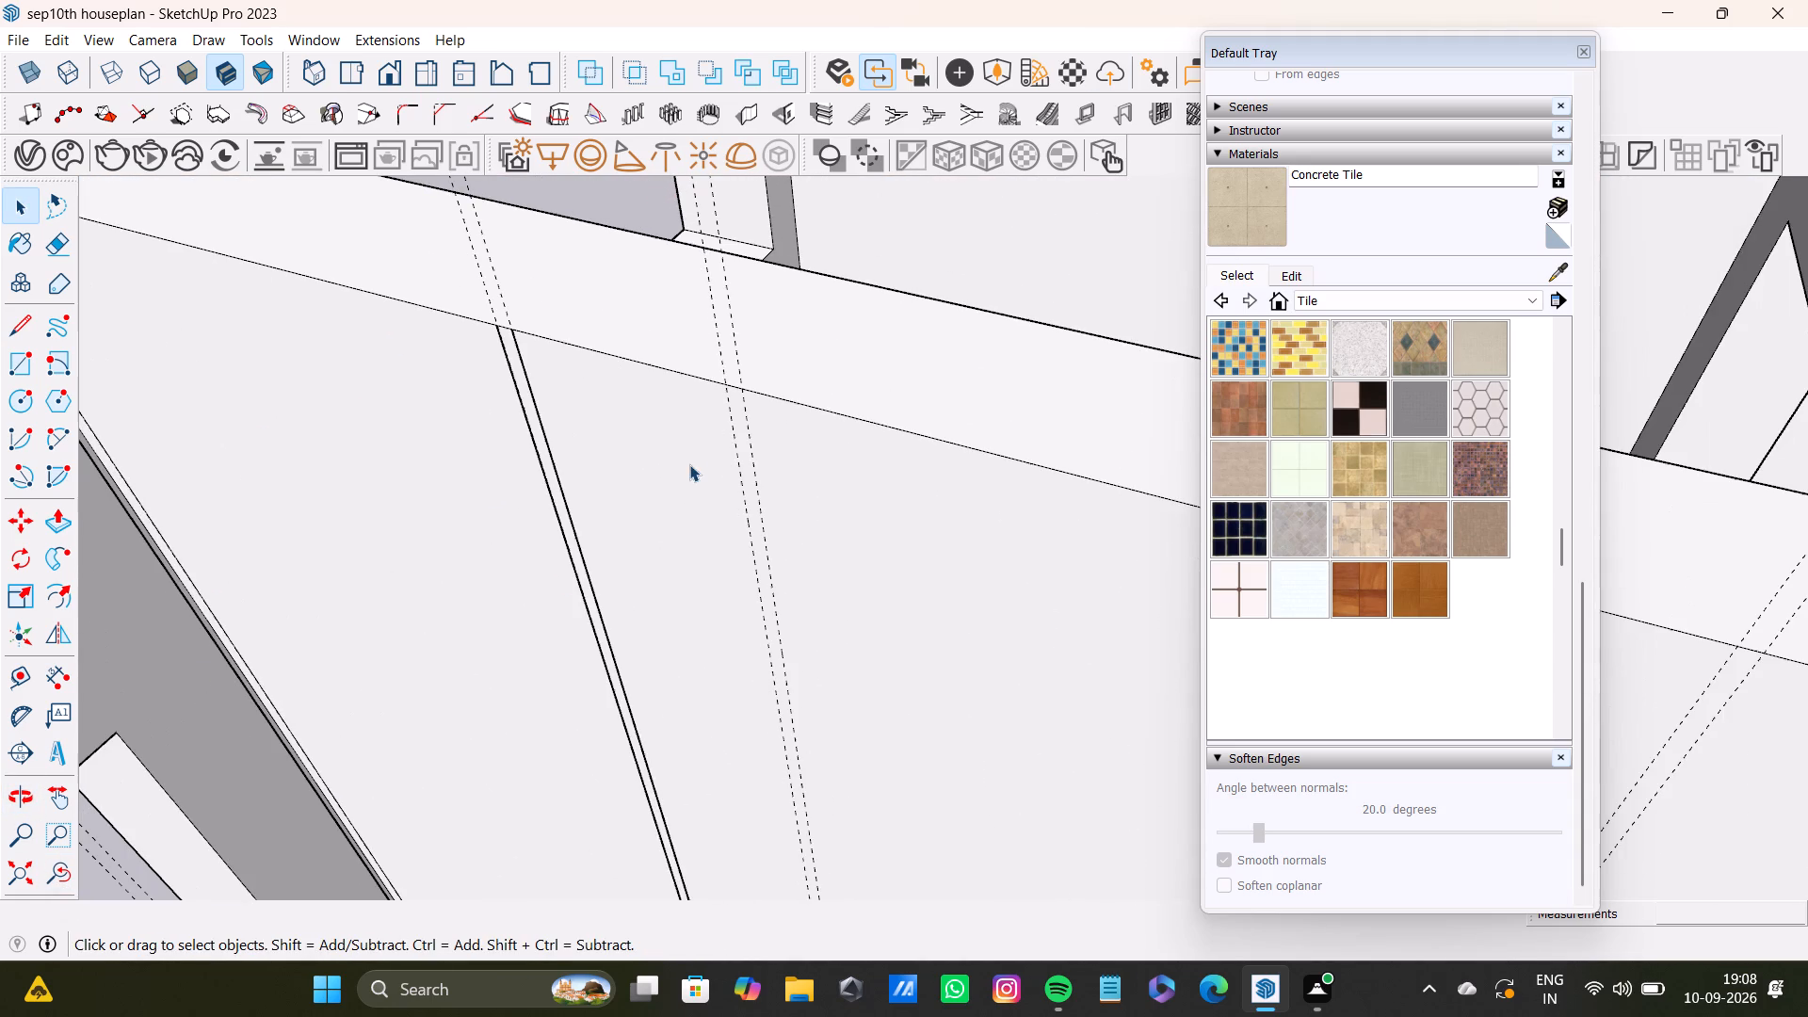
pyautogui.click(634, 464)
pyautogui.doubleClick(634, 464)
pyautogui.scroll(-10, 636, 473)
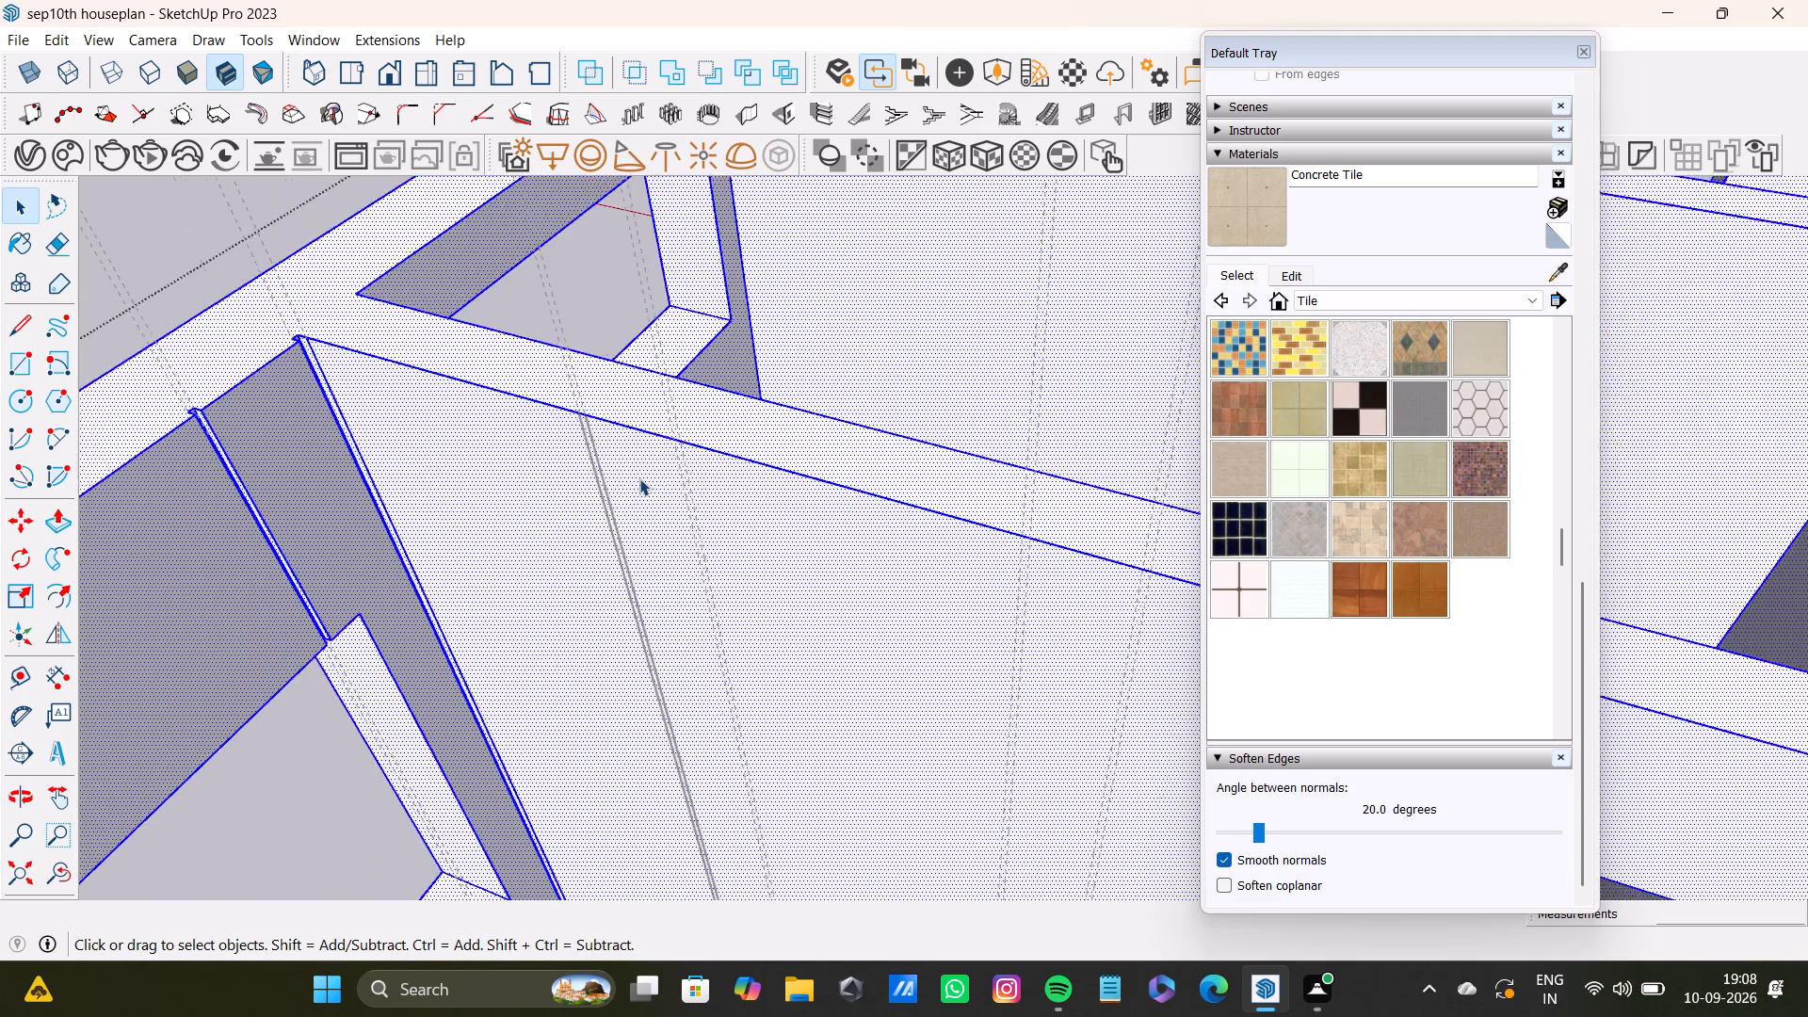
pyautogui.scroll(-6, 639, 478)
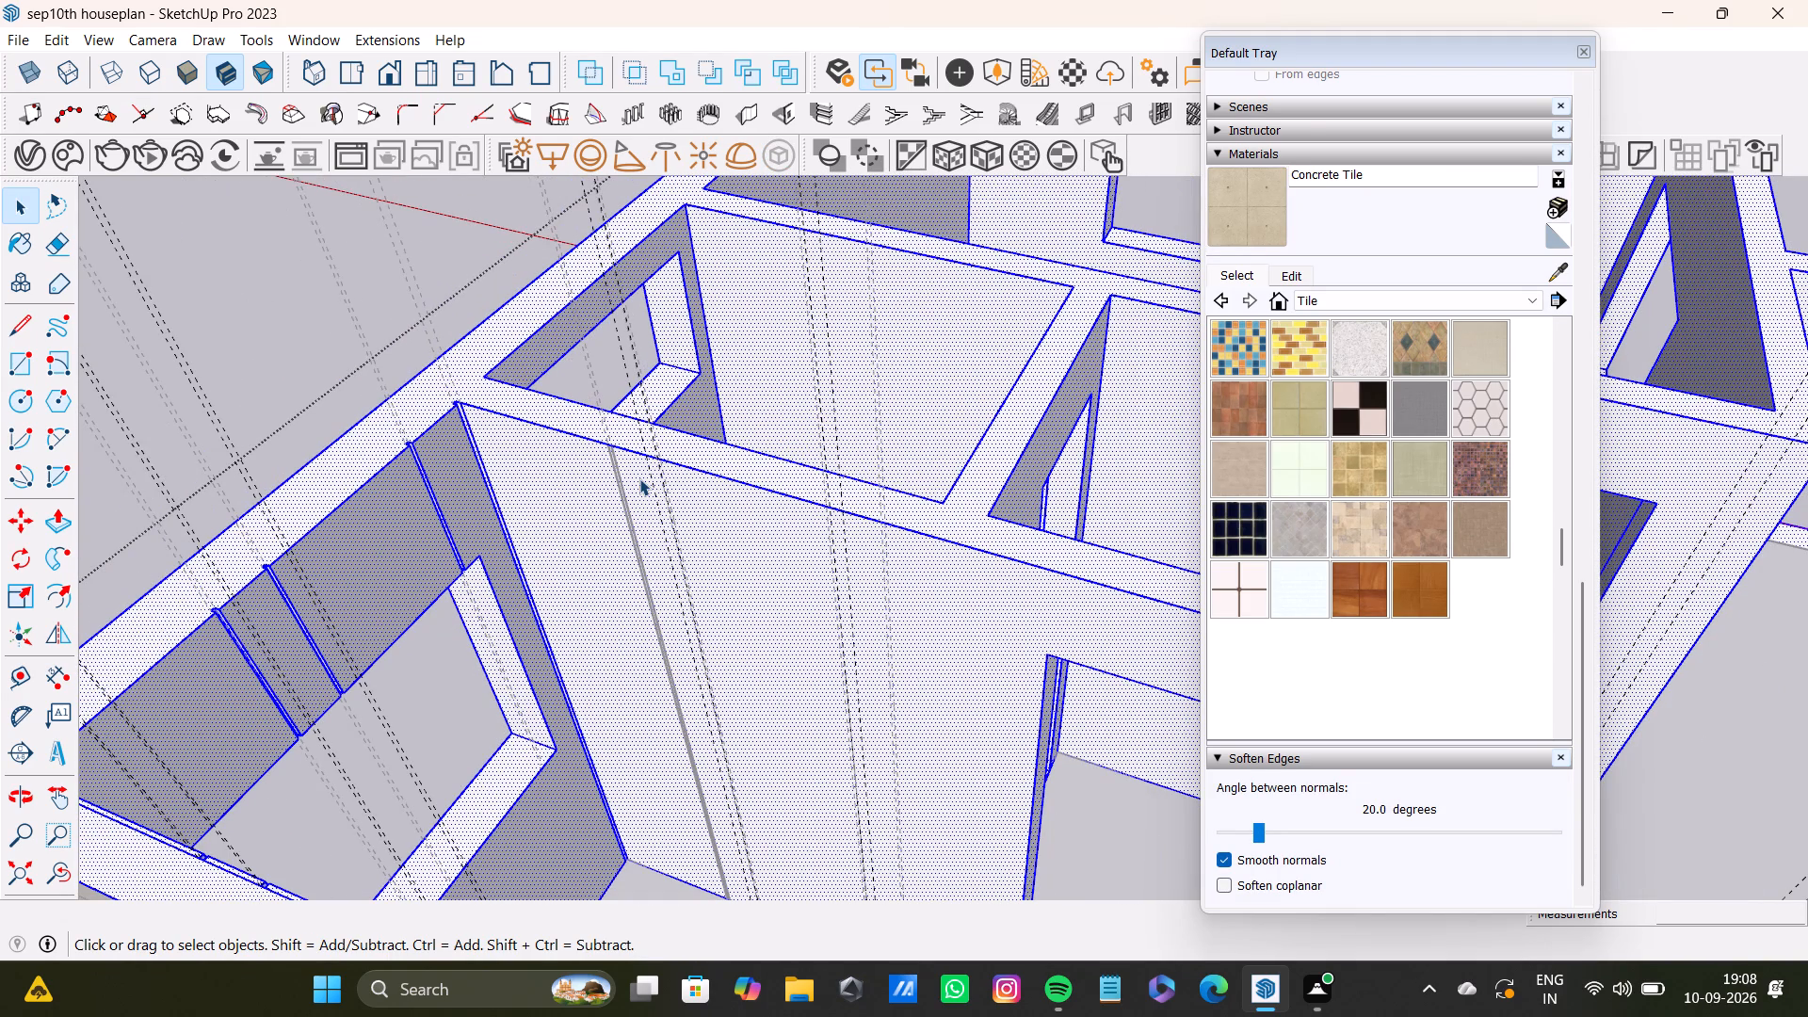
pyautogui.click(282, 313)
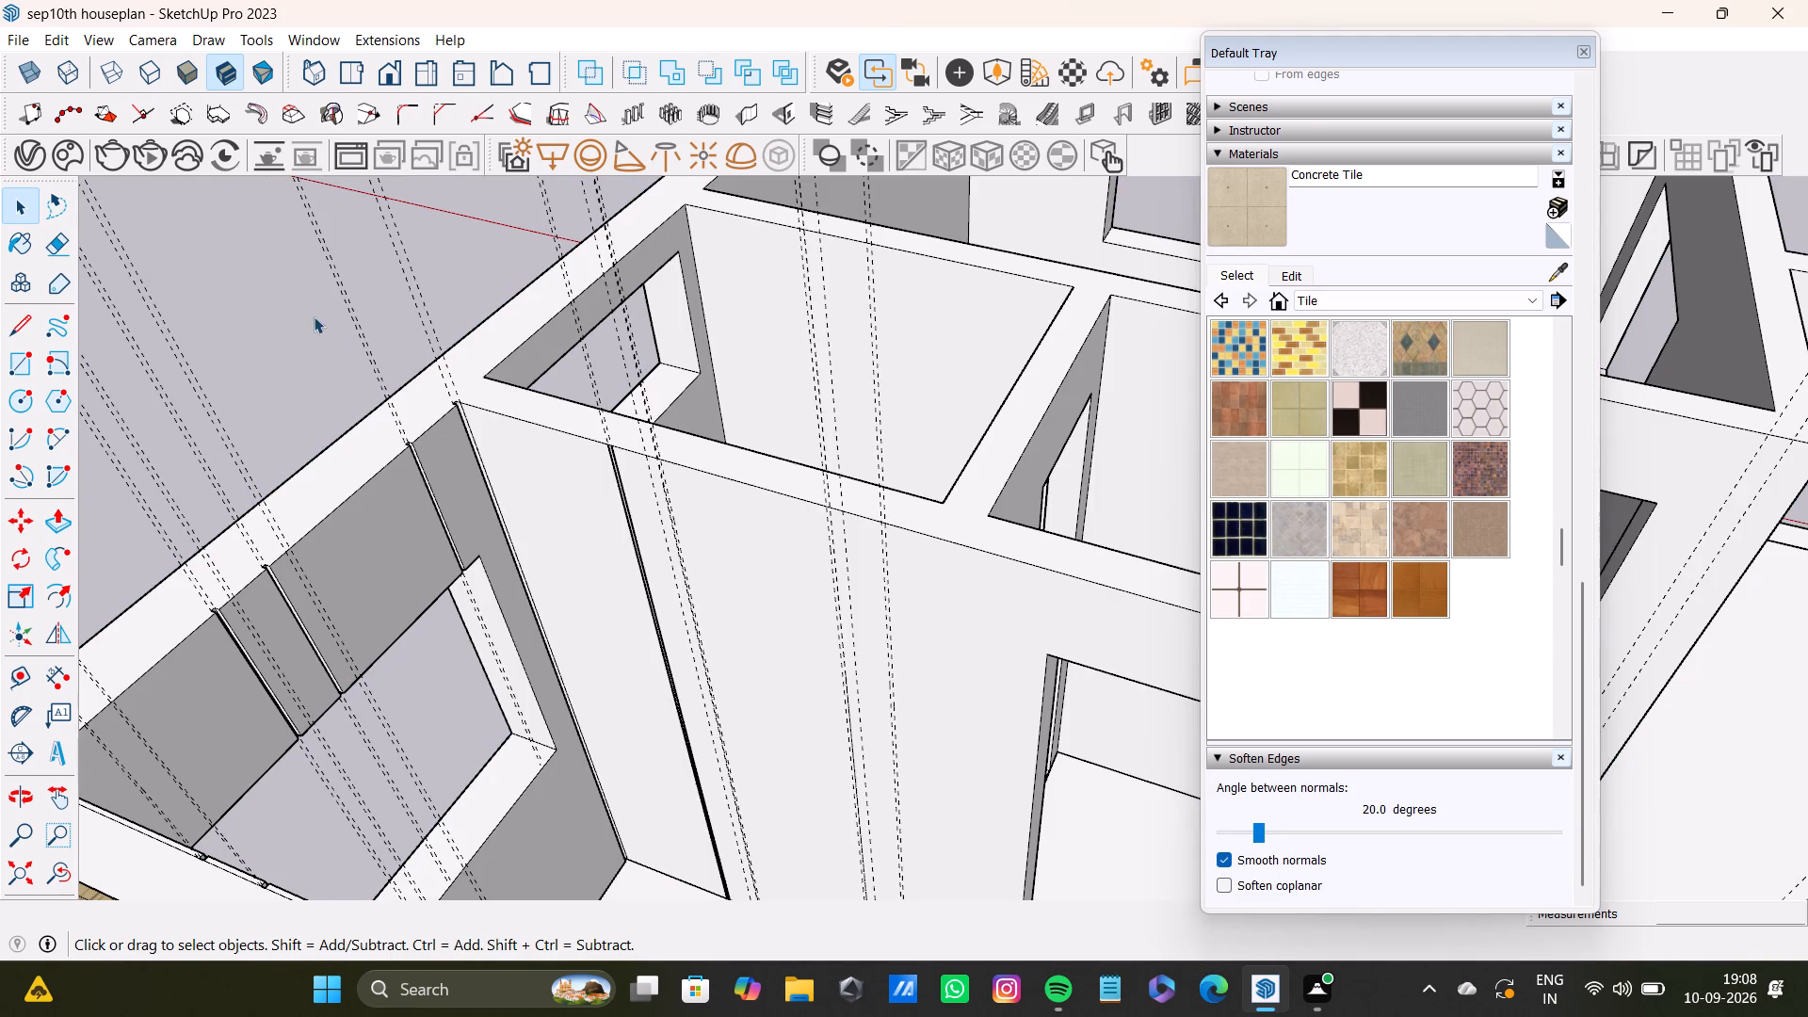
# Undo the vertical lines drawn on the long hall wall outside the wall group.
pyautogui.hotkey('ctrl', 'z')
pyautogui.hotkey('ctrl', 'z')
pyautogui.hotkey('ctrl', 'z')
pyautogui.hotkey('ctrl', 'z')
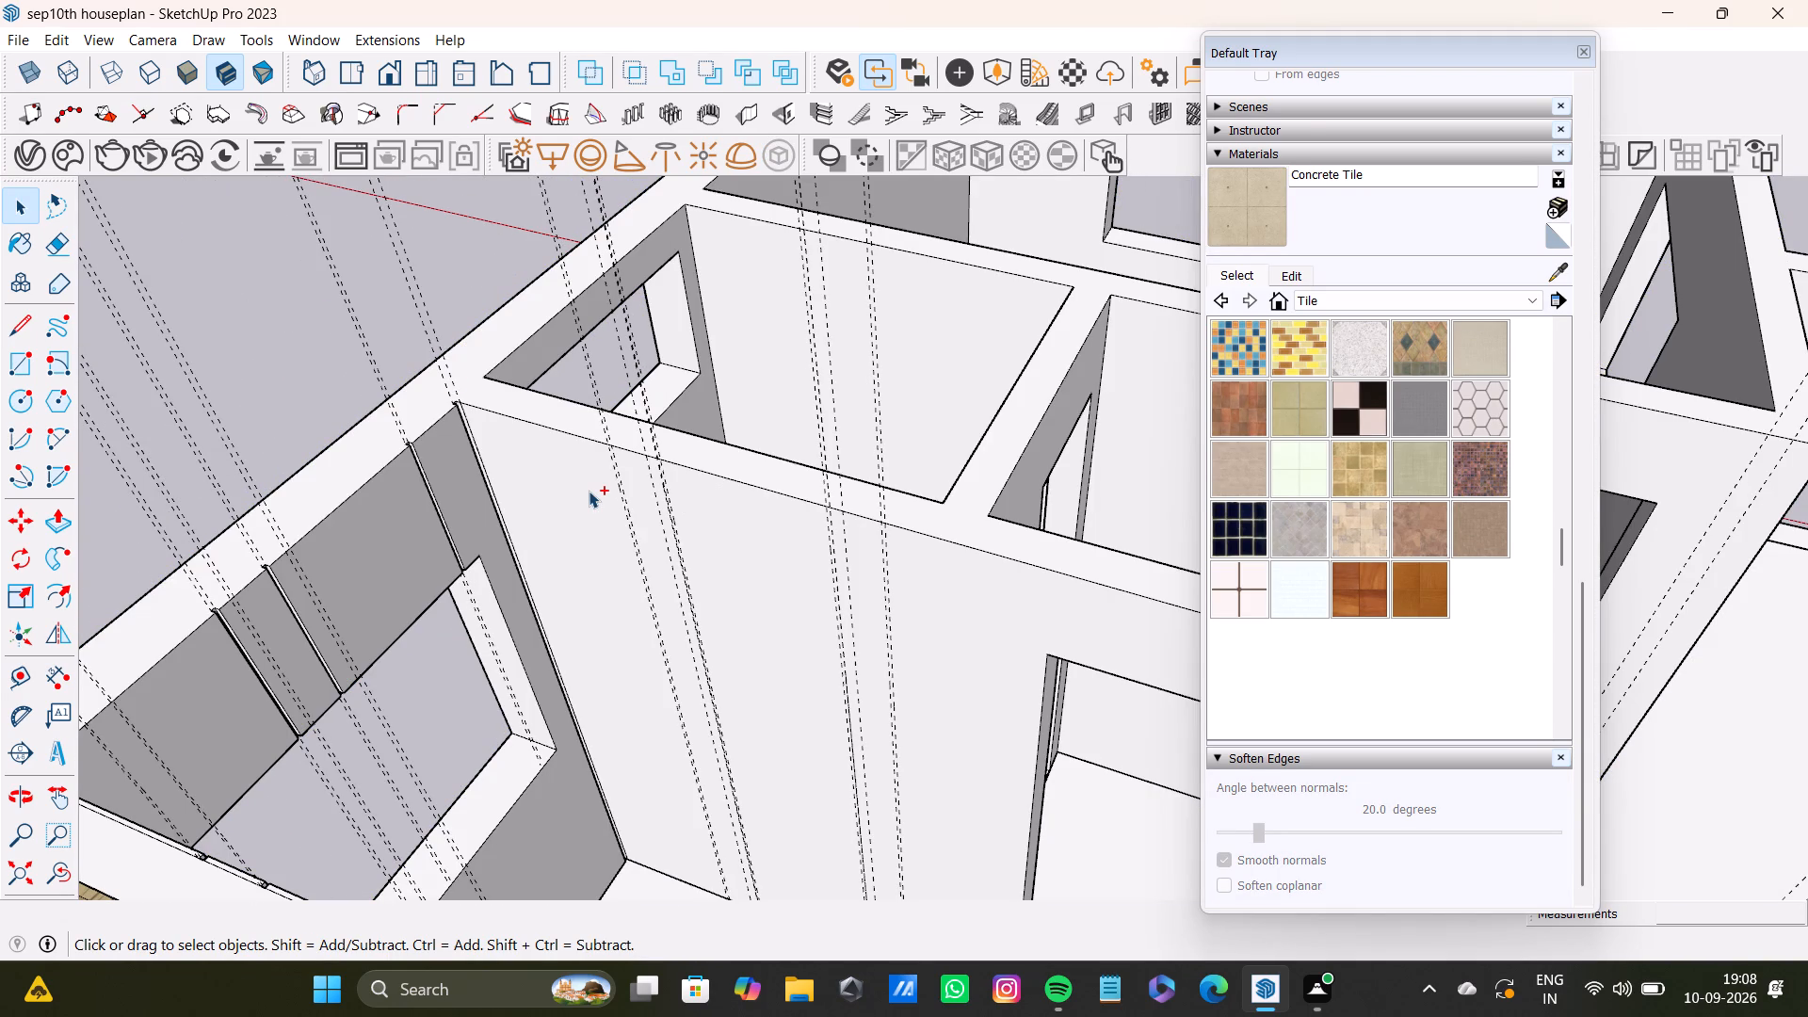
# Open the wall group and draw a vertical line along the long hall wall's first guide, from top edge to base.
pyautogui.press('space')
pyautogui.doubleClick(582, 515)
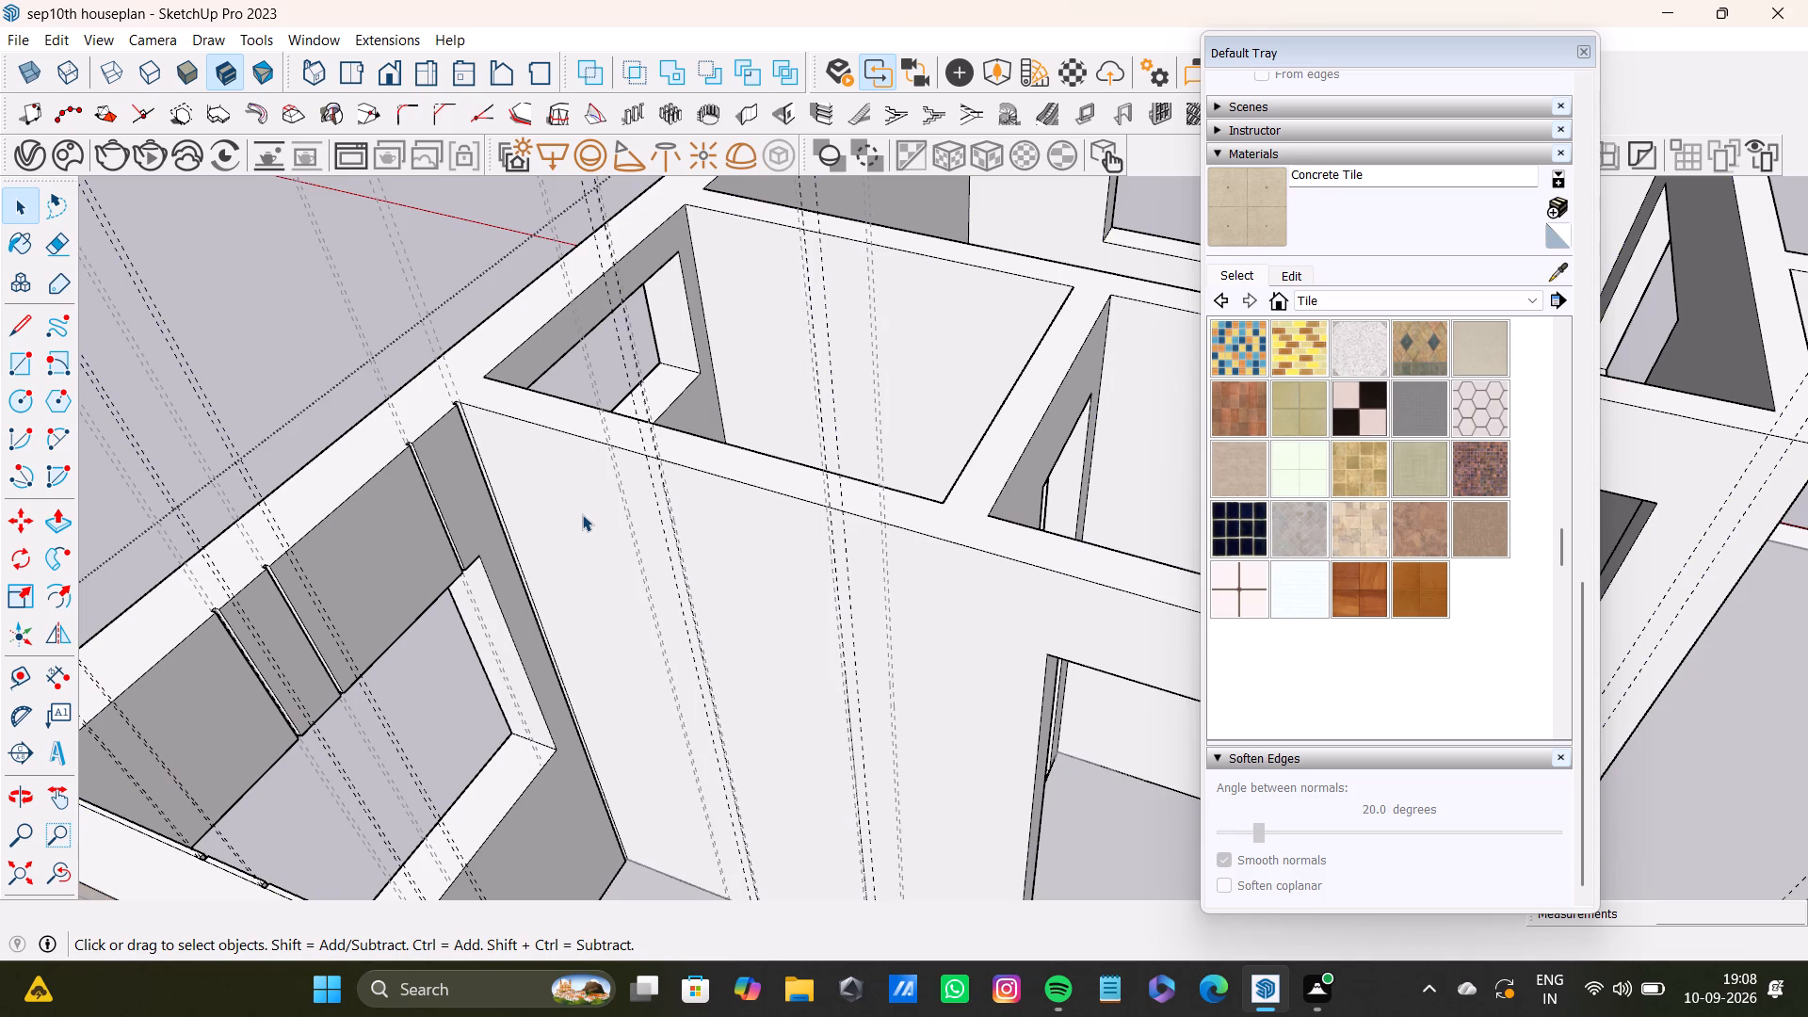
pyautogui.click(582, 513)
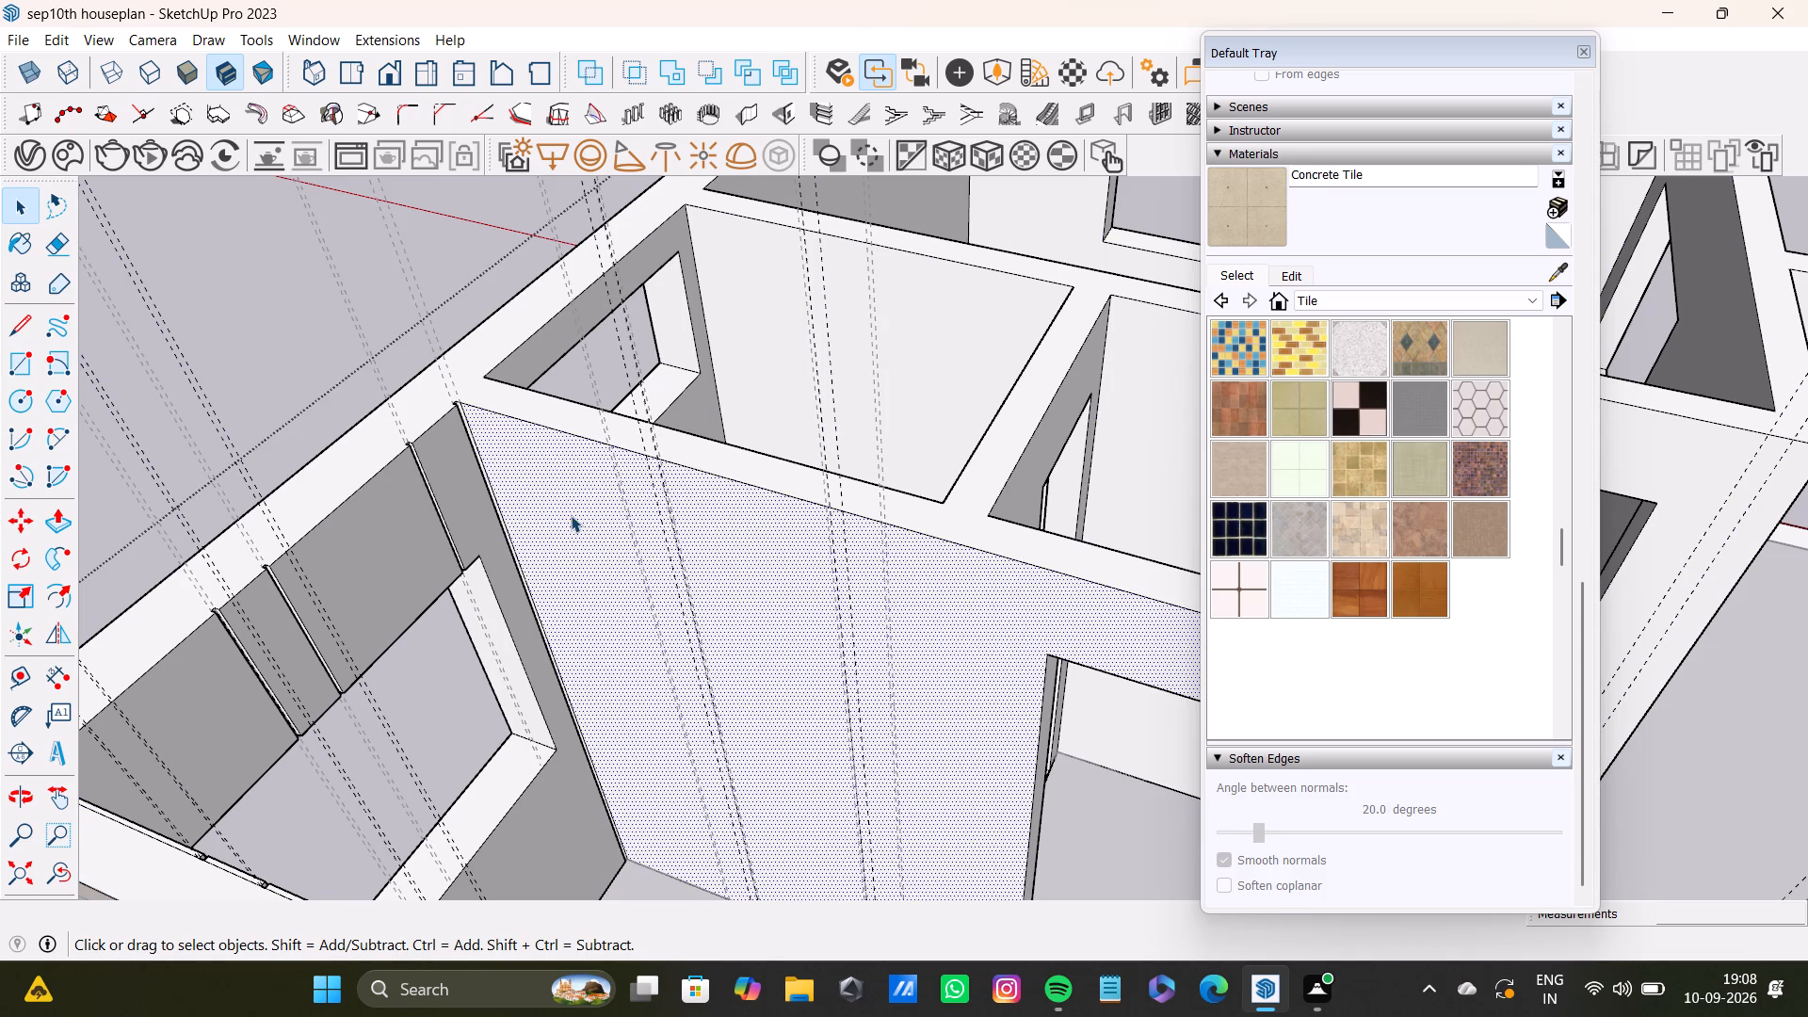
pyautogui.press('space')
pyautogui.click(8, 329)
pyautogui.scroll(7, 569, 475)
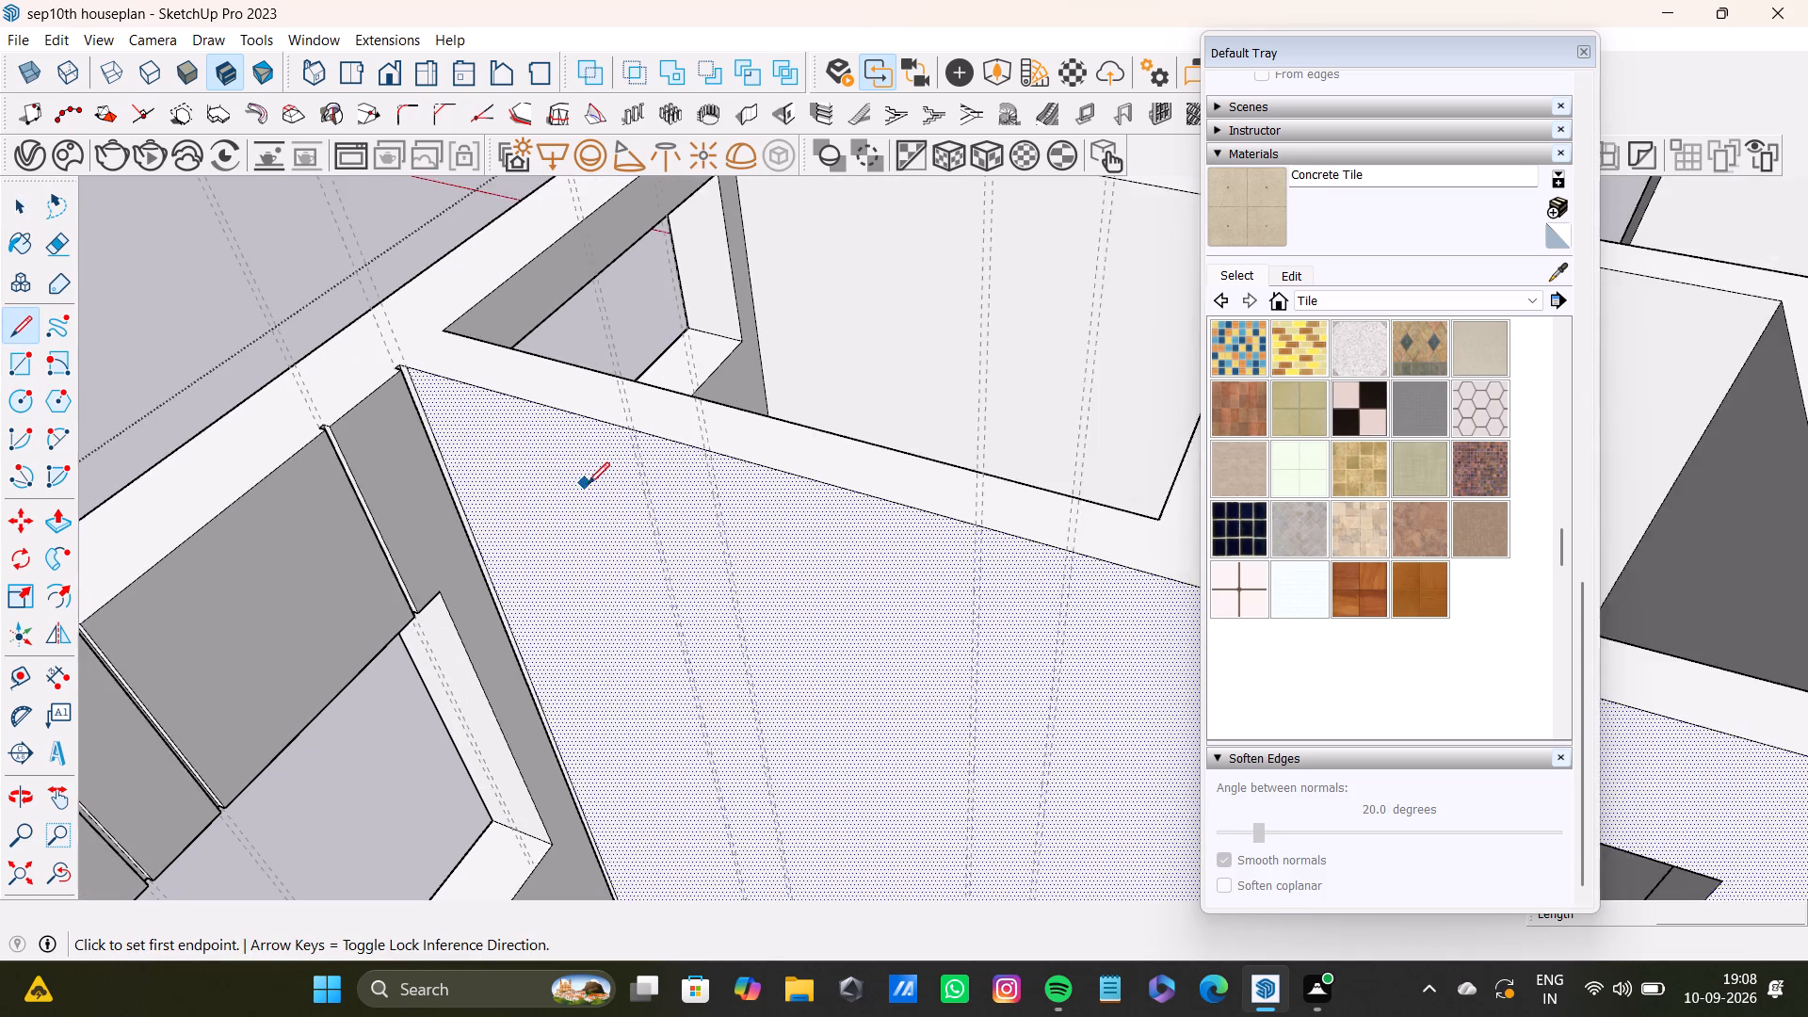
pyautogui.keyDown('shift'); pyautogui.moveTo(597, 484); pyautogui.dragTo(718, 424, button='middle'); pyautogui.keyUp('shift')
pyautogui.scroll(6, 730, 407)
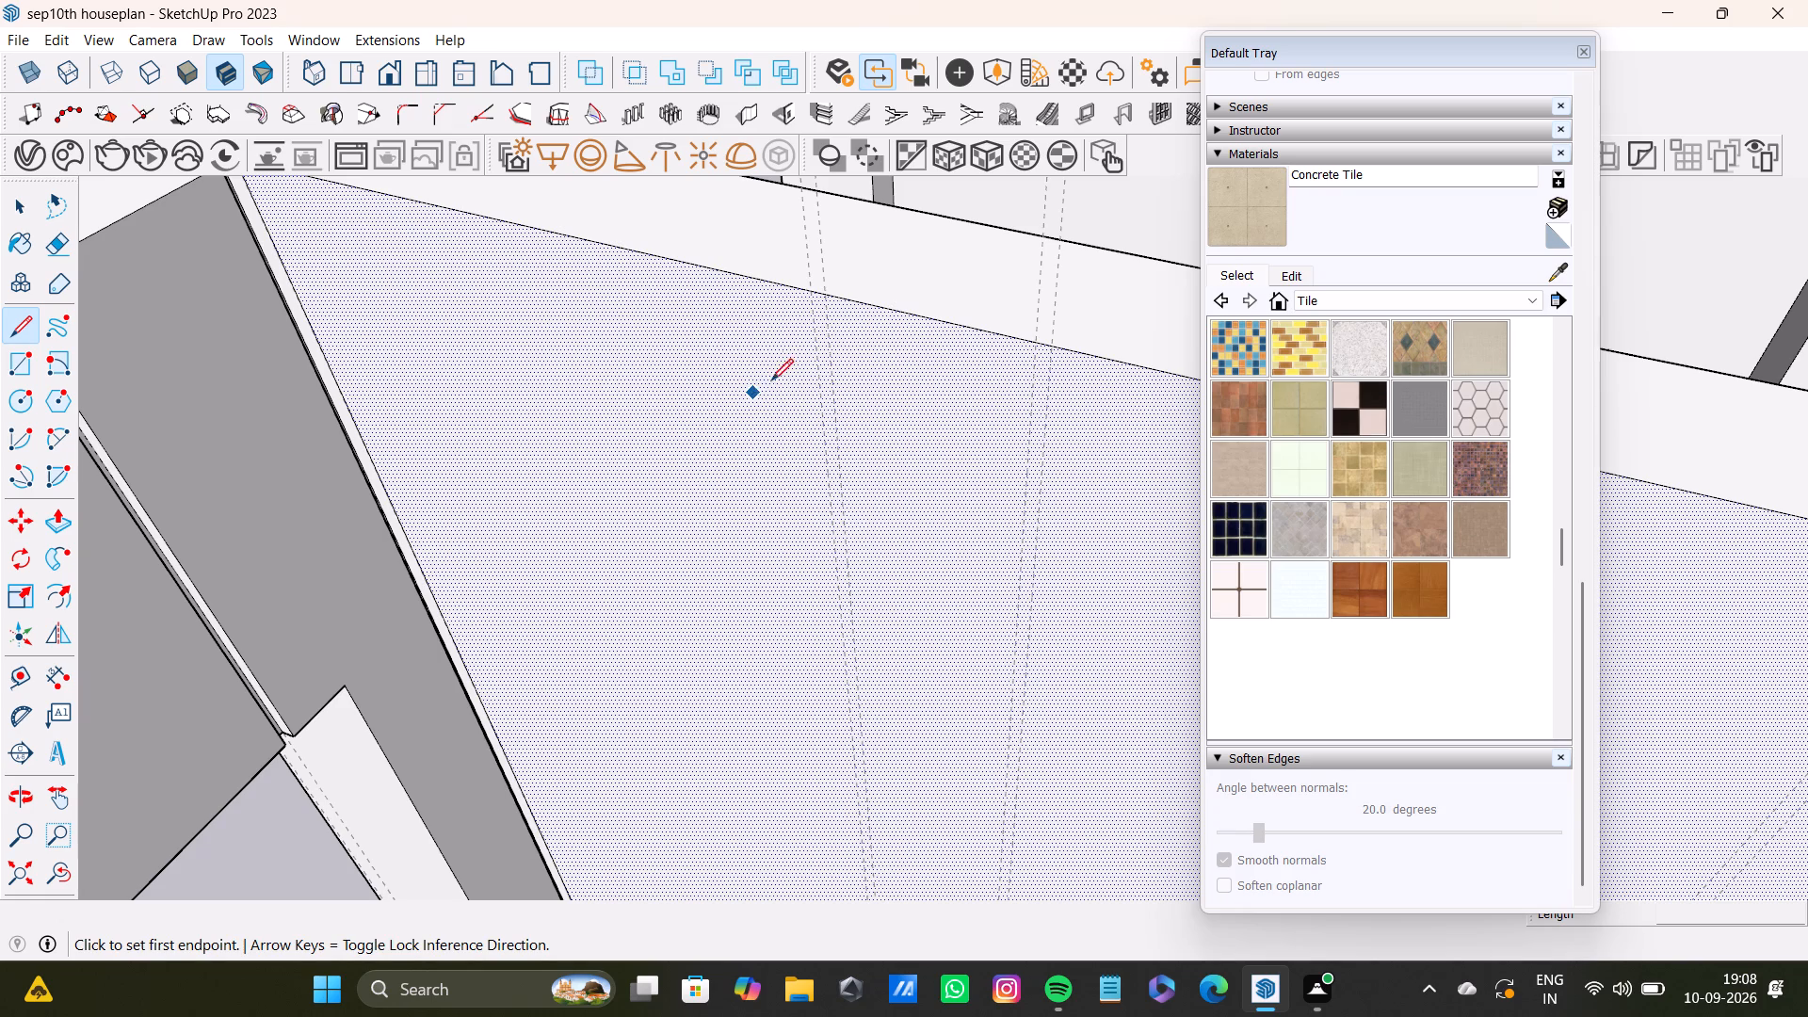
pyautogui.click(809, 296)
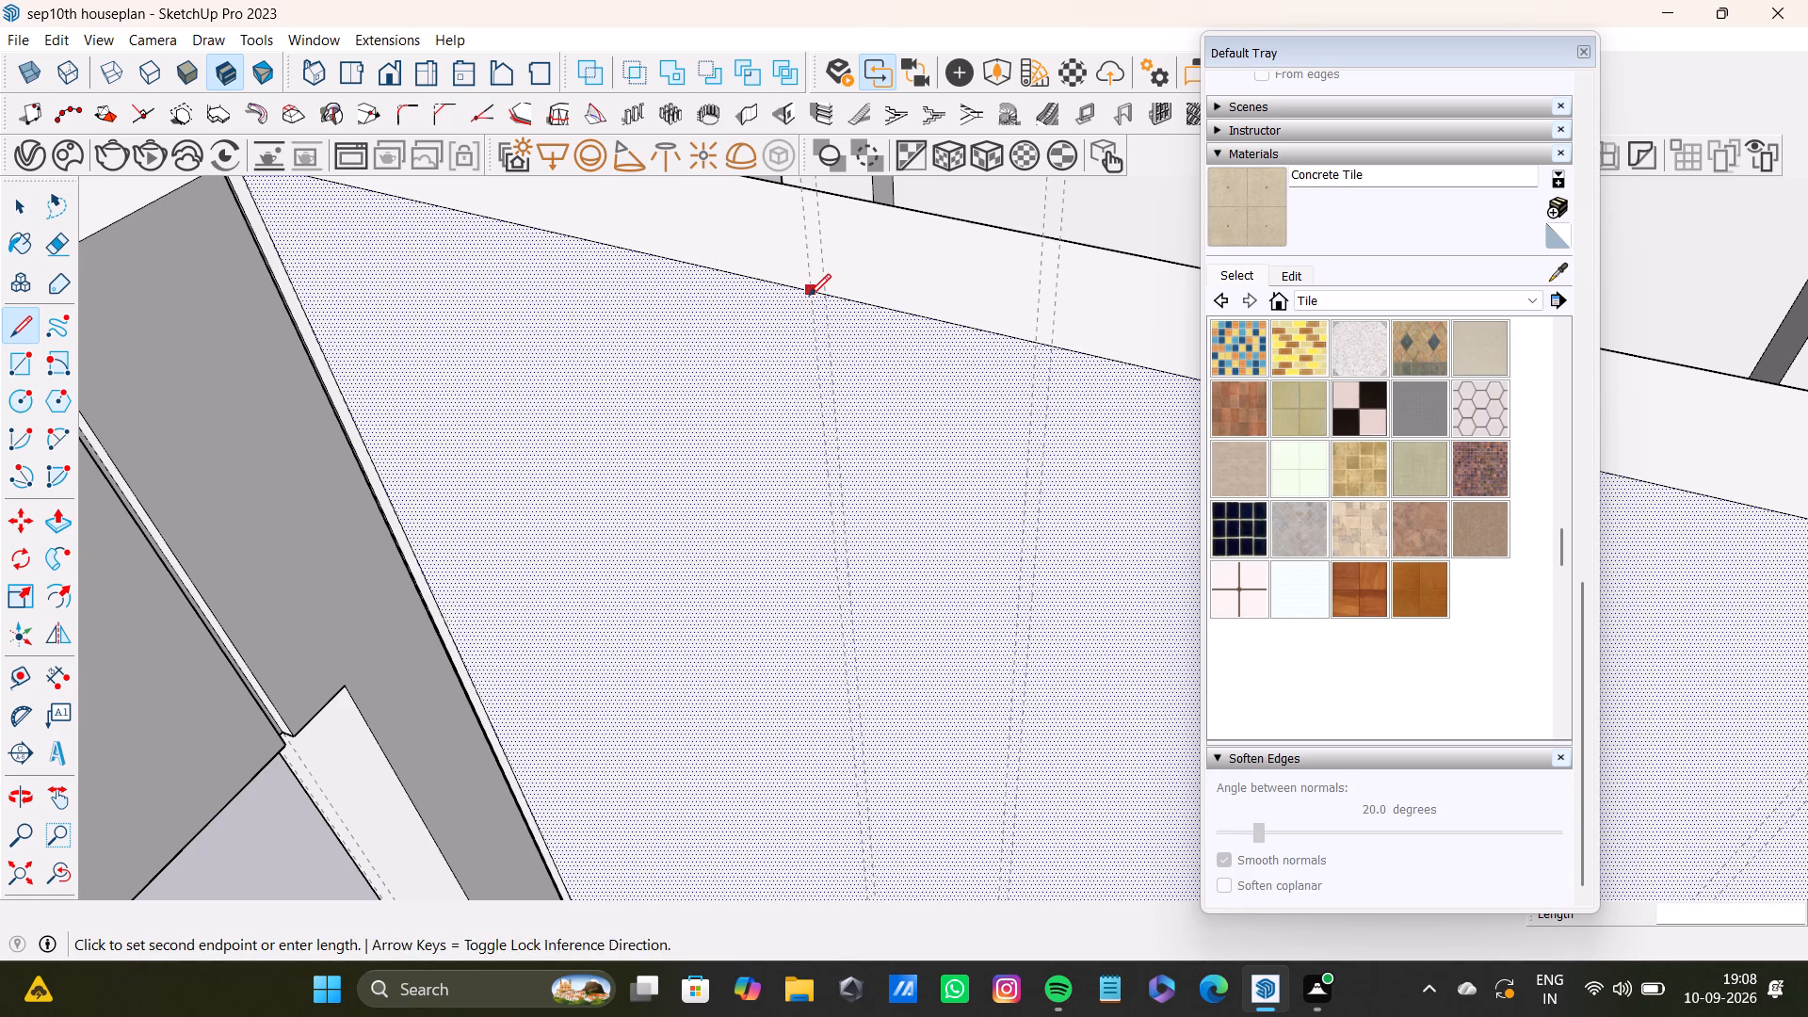
pyautogui.scroll(-10, 844, 654)
pyautogui.keyDown('shift'); pyautogui.moveTo(848, 743); pyautogui.dragTo(857, 474, button='middle'); pyautogui.keyUp('shift')
pyautogui.scroll(-2, 881, 591)
pyautogui.keyDown('shift'); pyautogui.moveTo(858, 697); pyautogui.dragTo(883, 494, button='middle'); pyautogui.keyUp('shift')
pyautogui.scroll(5, 931, 620)
pyautogui.keyDown('shift'); pyautogui.moveTo(904, 475); pyautogui.dragTo(858, 531, button='middle'); pyautogui.keyUp('shift')
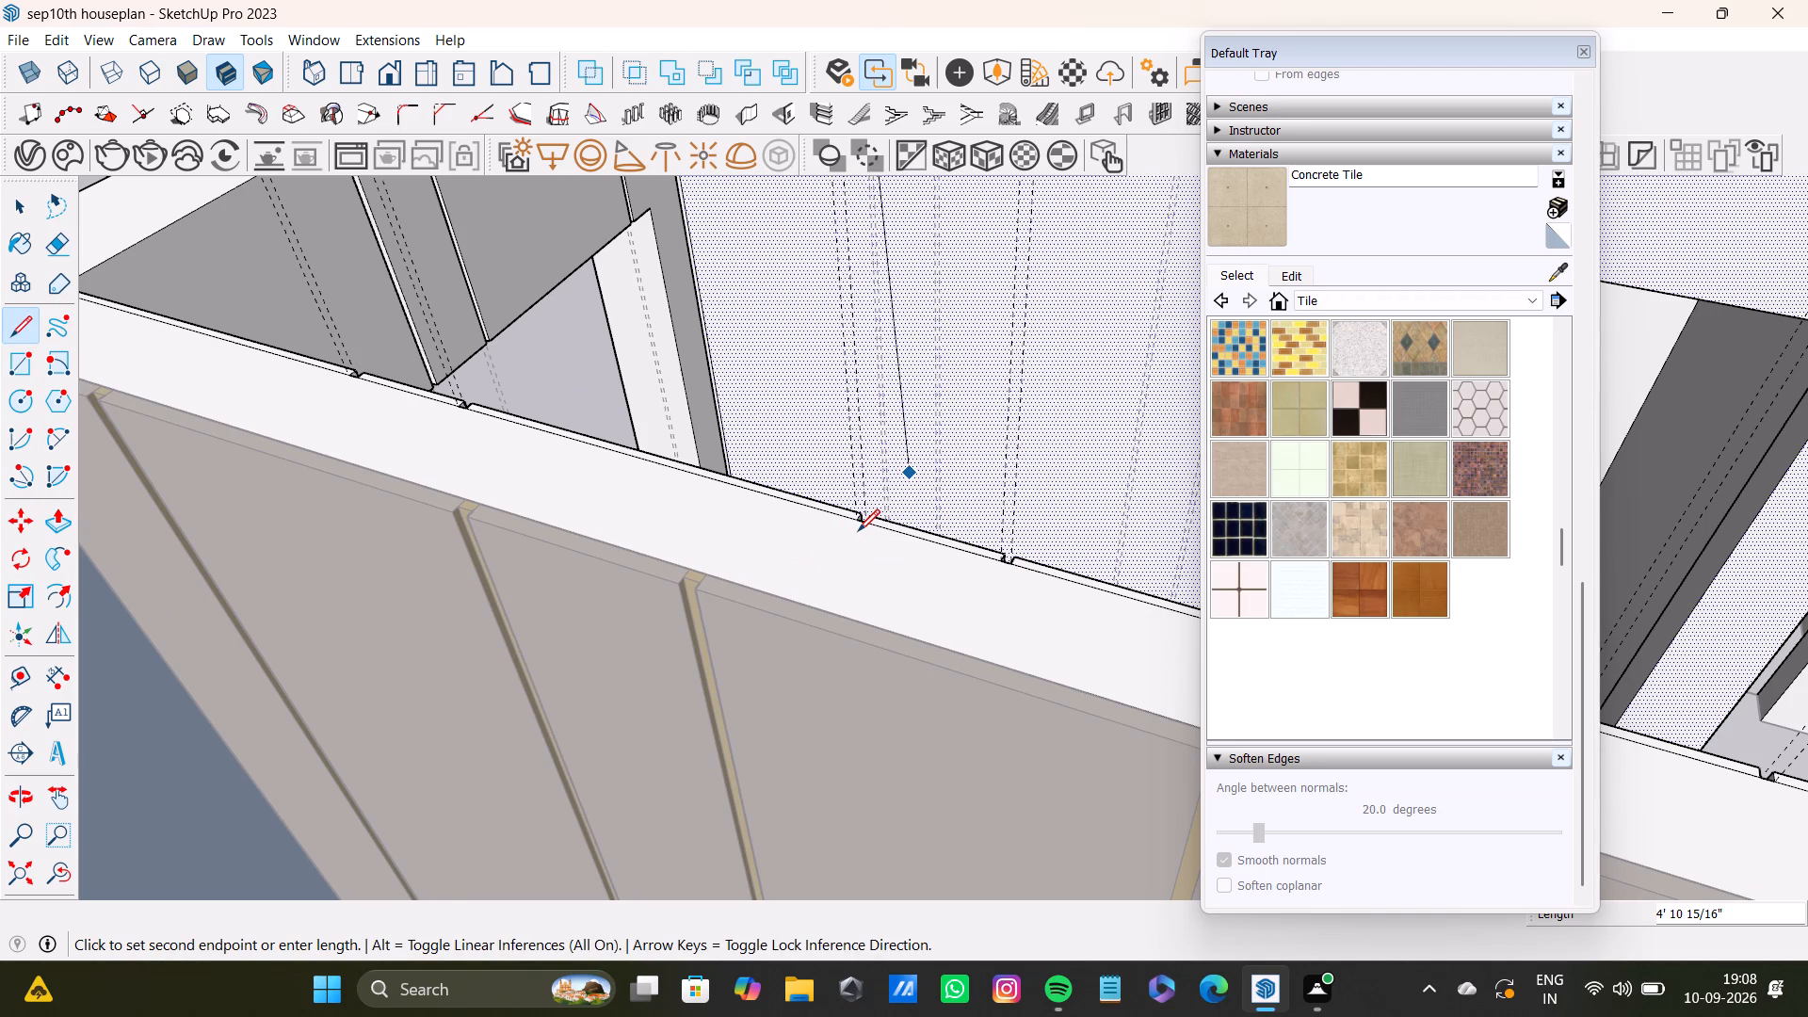
pyautogui.scroll(-1, 662, 721)
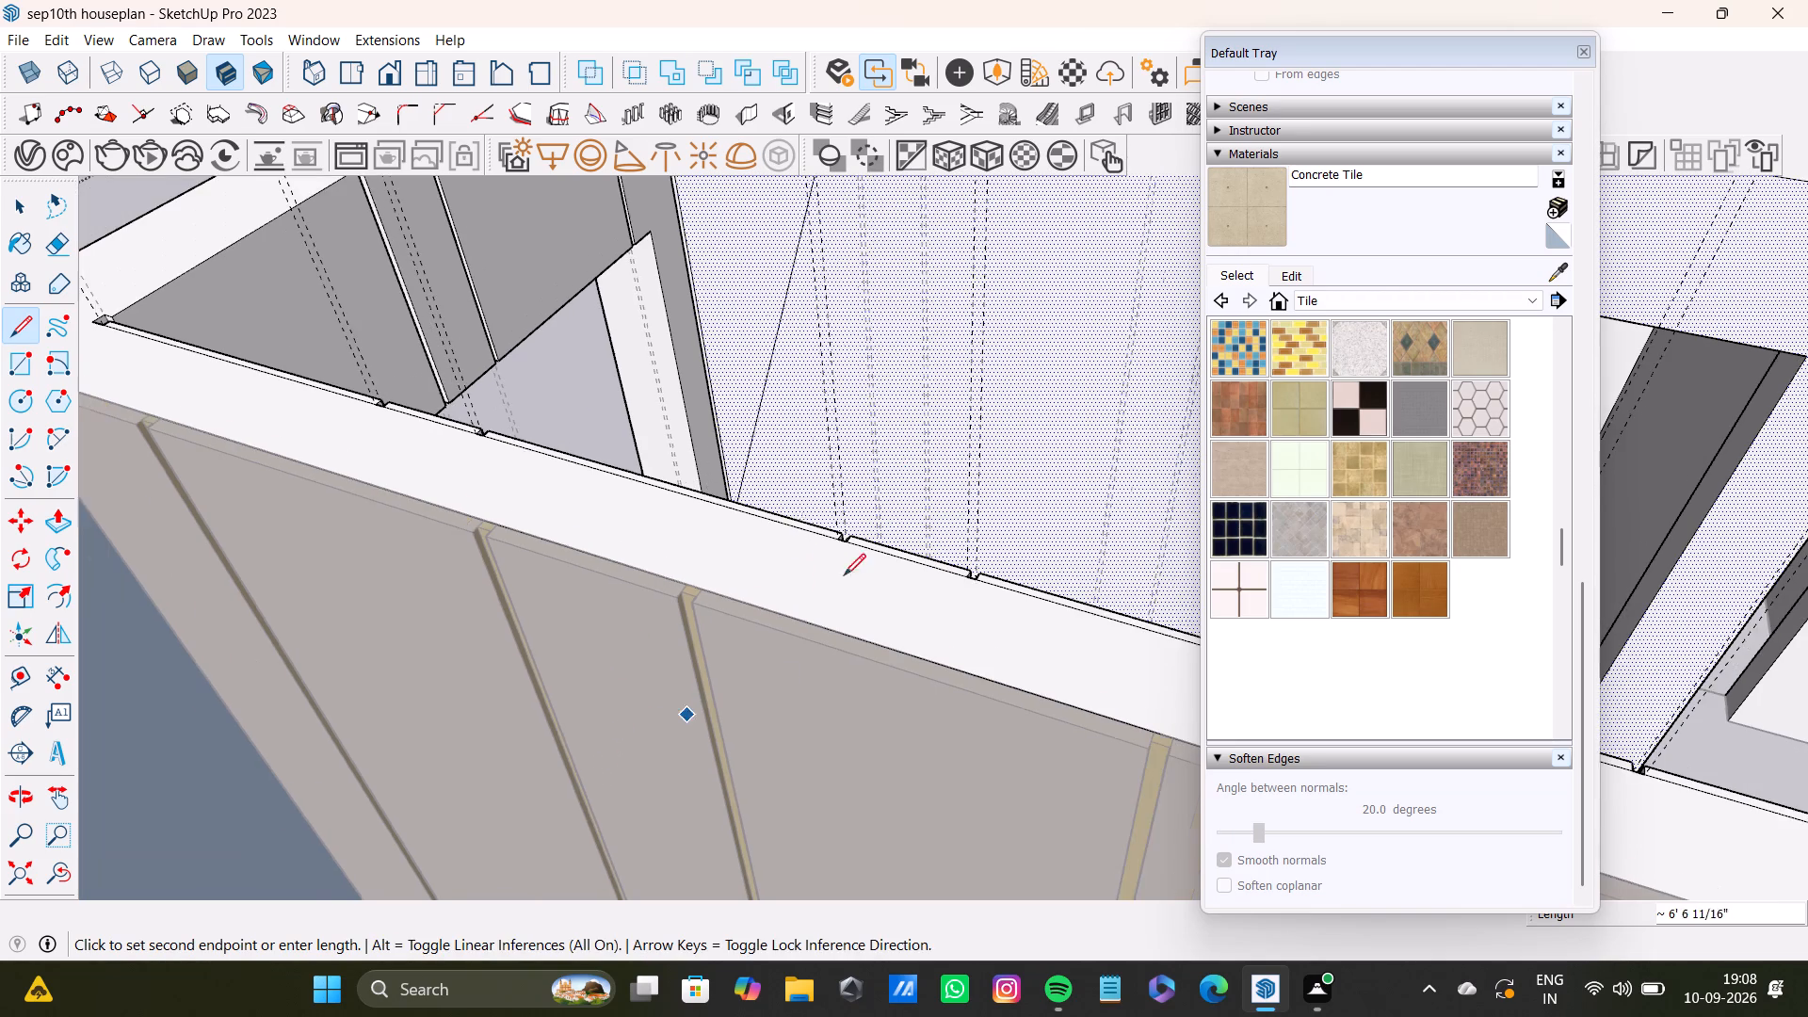
pyautogui.scroll(7, 861, 457)
pyautogui.scroll(-2, 889, 577)
pyautogui.keyDown('shift'); pyautogui.moveTo(894, 605); pyautogui.dragTo(894, 412, button='middle'); pyautogui.keyUp('shift')
pyautogui.scroll(3, 911, 529)
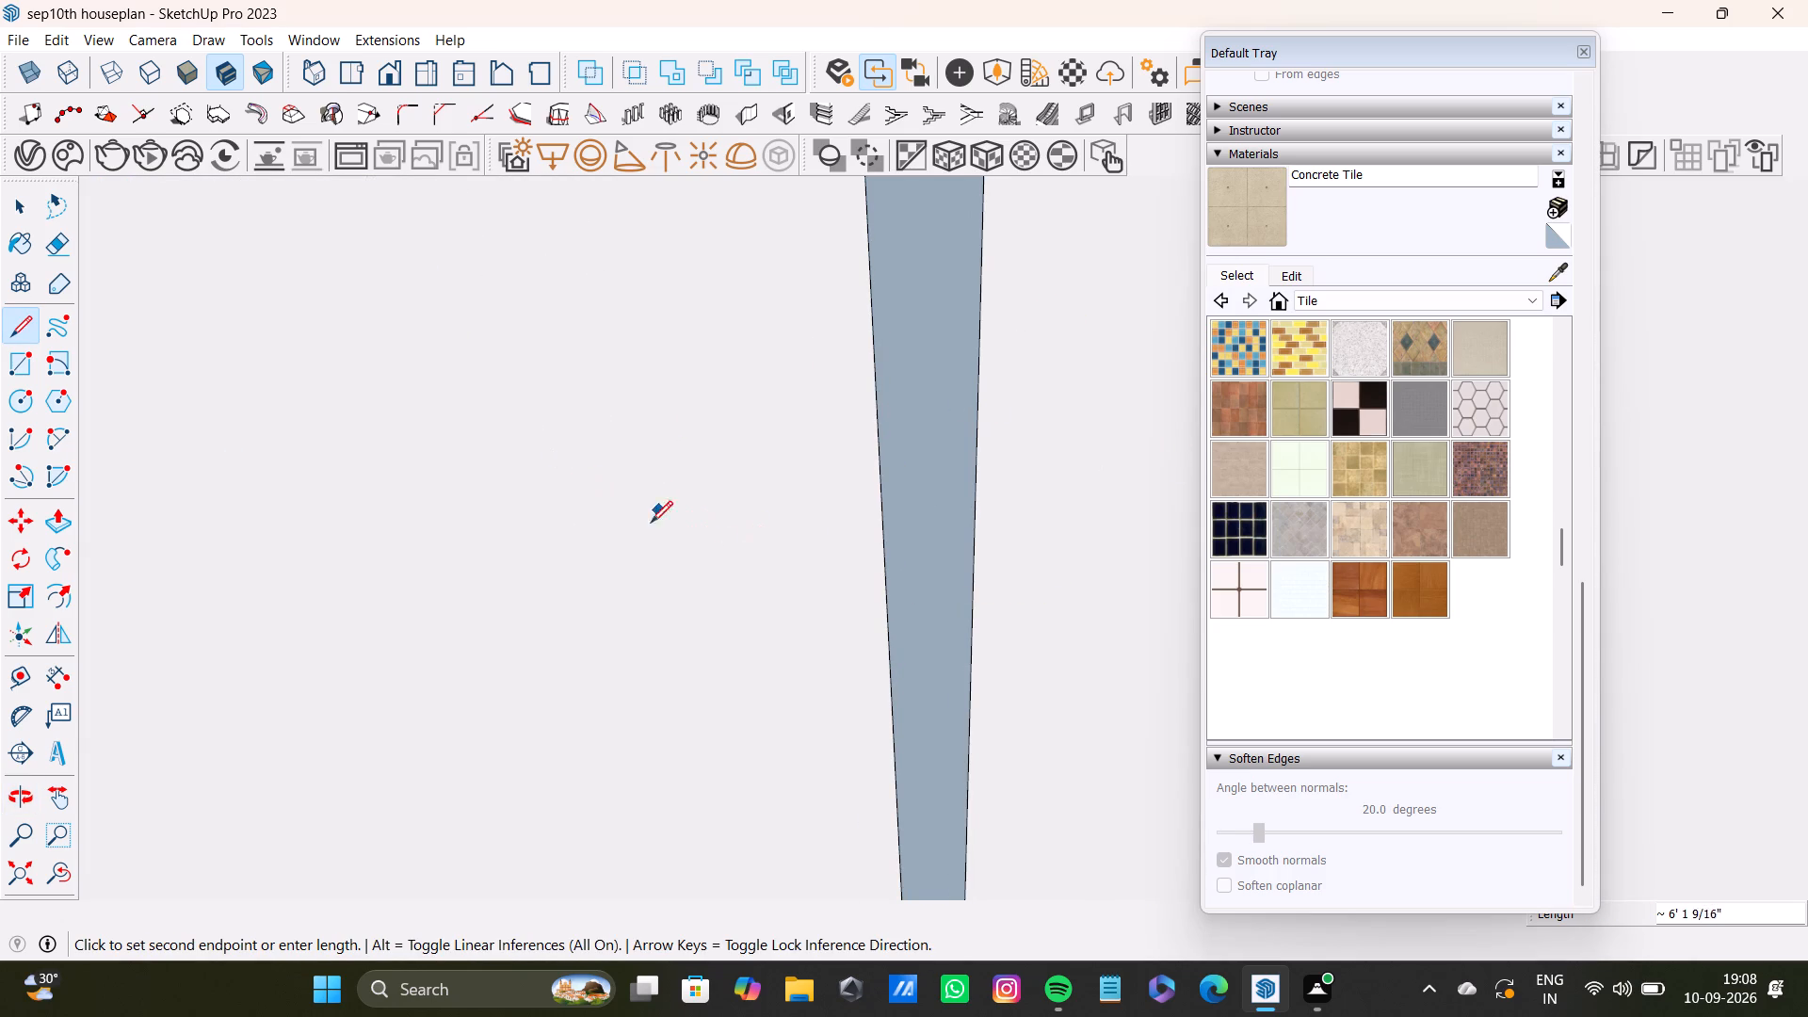
pyautogui.scroll(-3, 907, 524)
pyautogui.click(55, 868)
pyautogui.click(18, 872)
pyautogui.scroll(16, 550, 266)
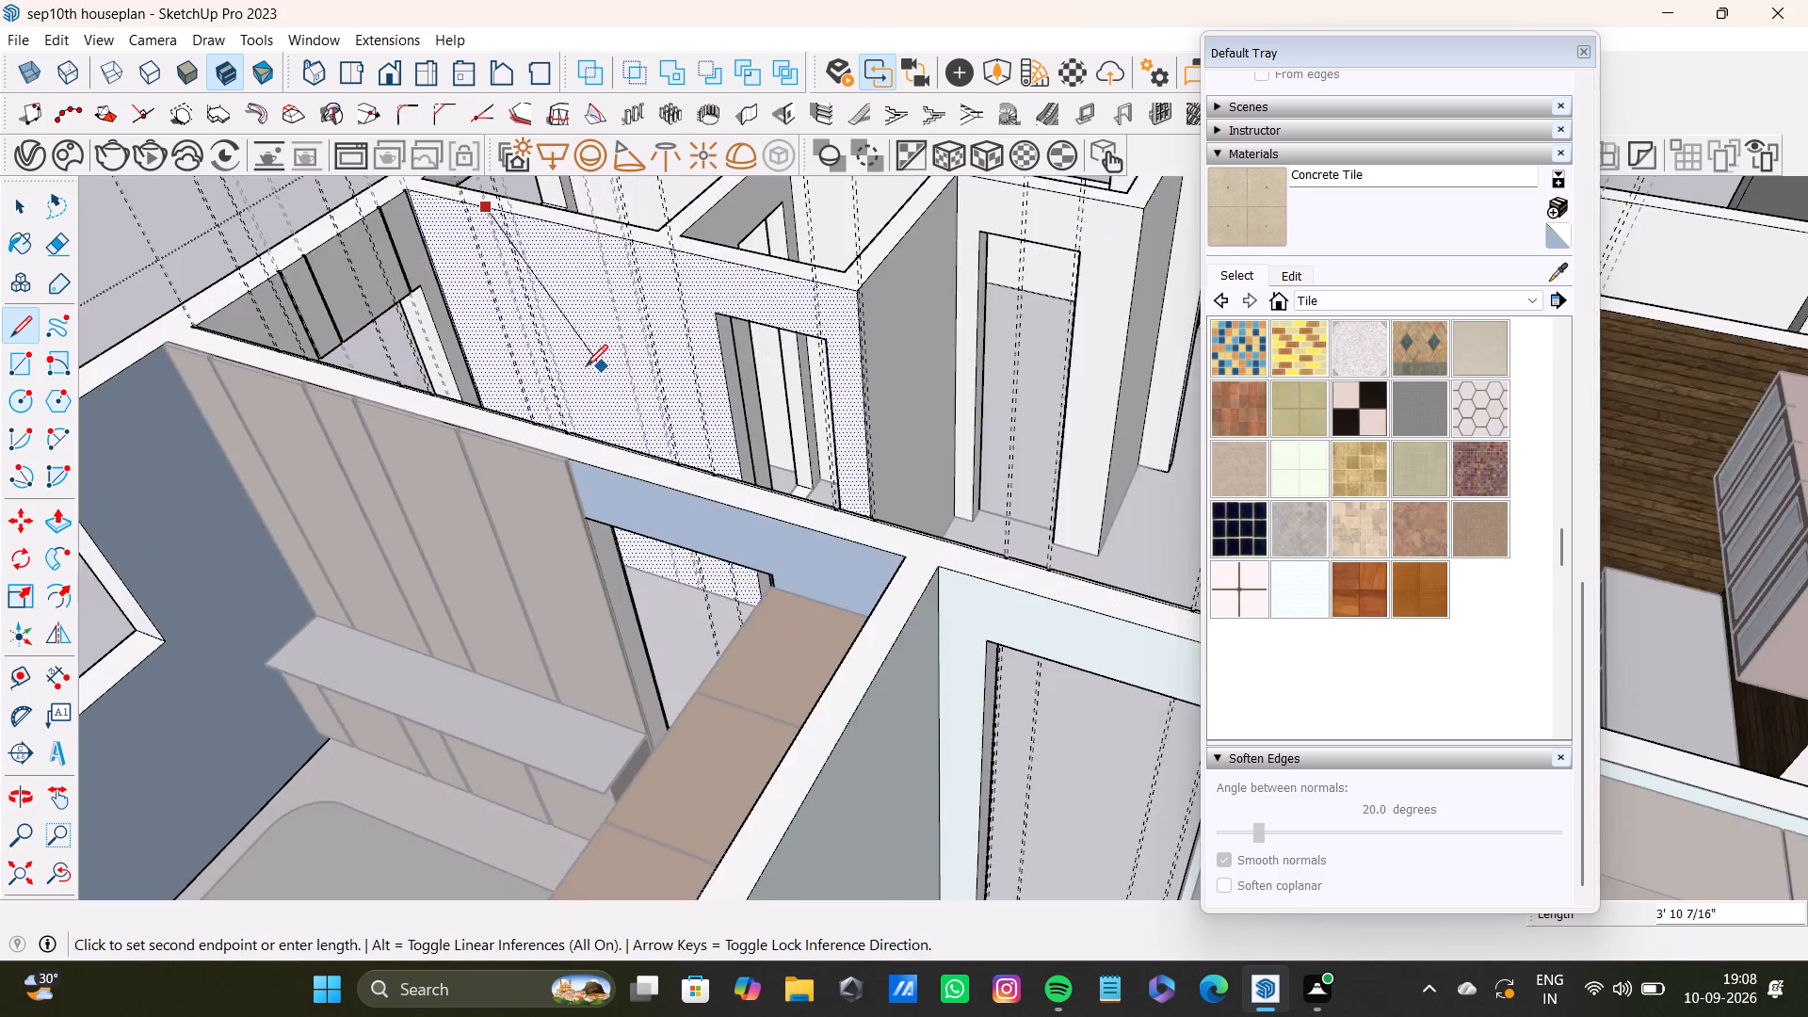
pyautogui.scroll(6, 586, 366)
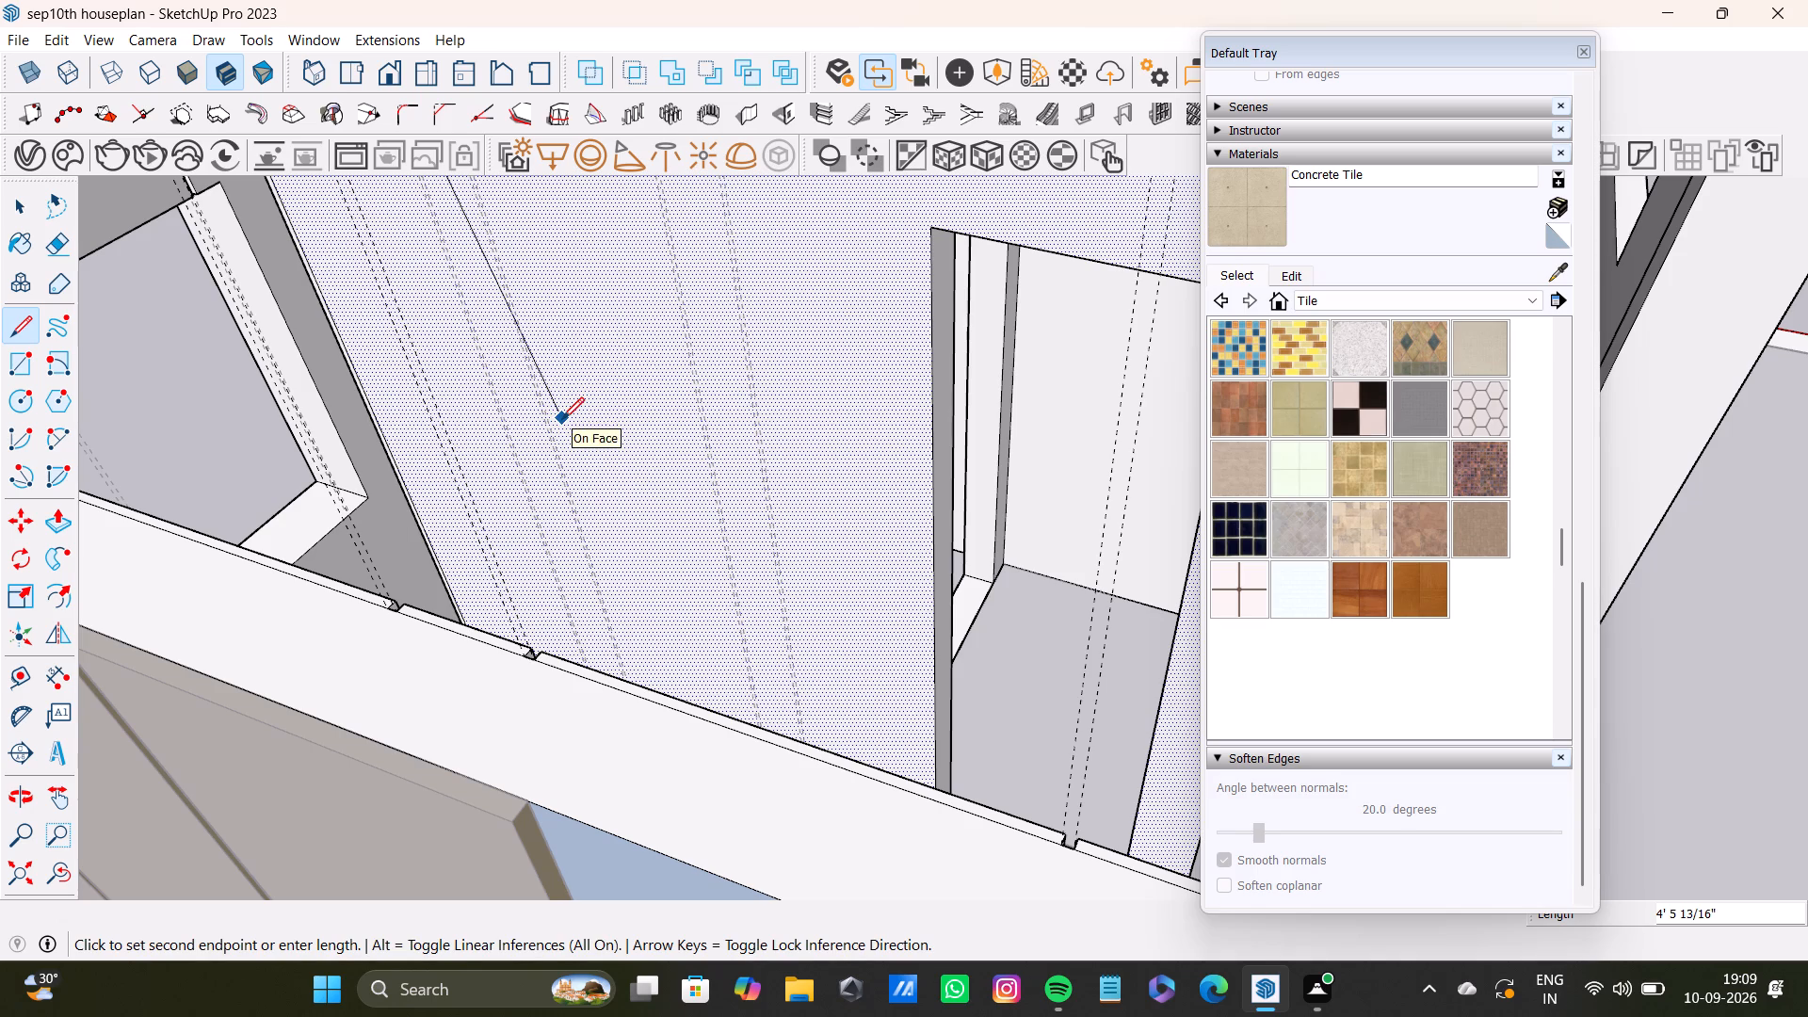
pyautogui.moveTo(502, 524); pyautogui.dragTo(579, 553, button='middle')
pyautogui.scroll(3, 574, 553)
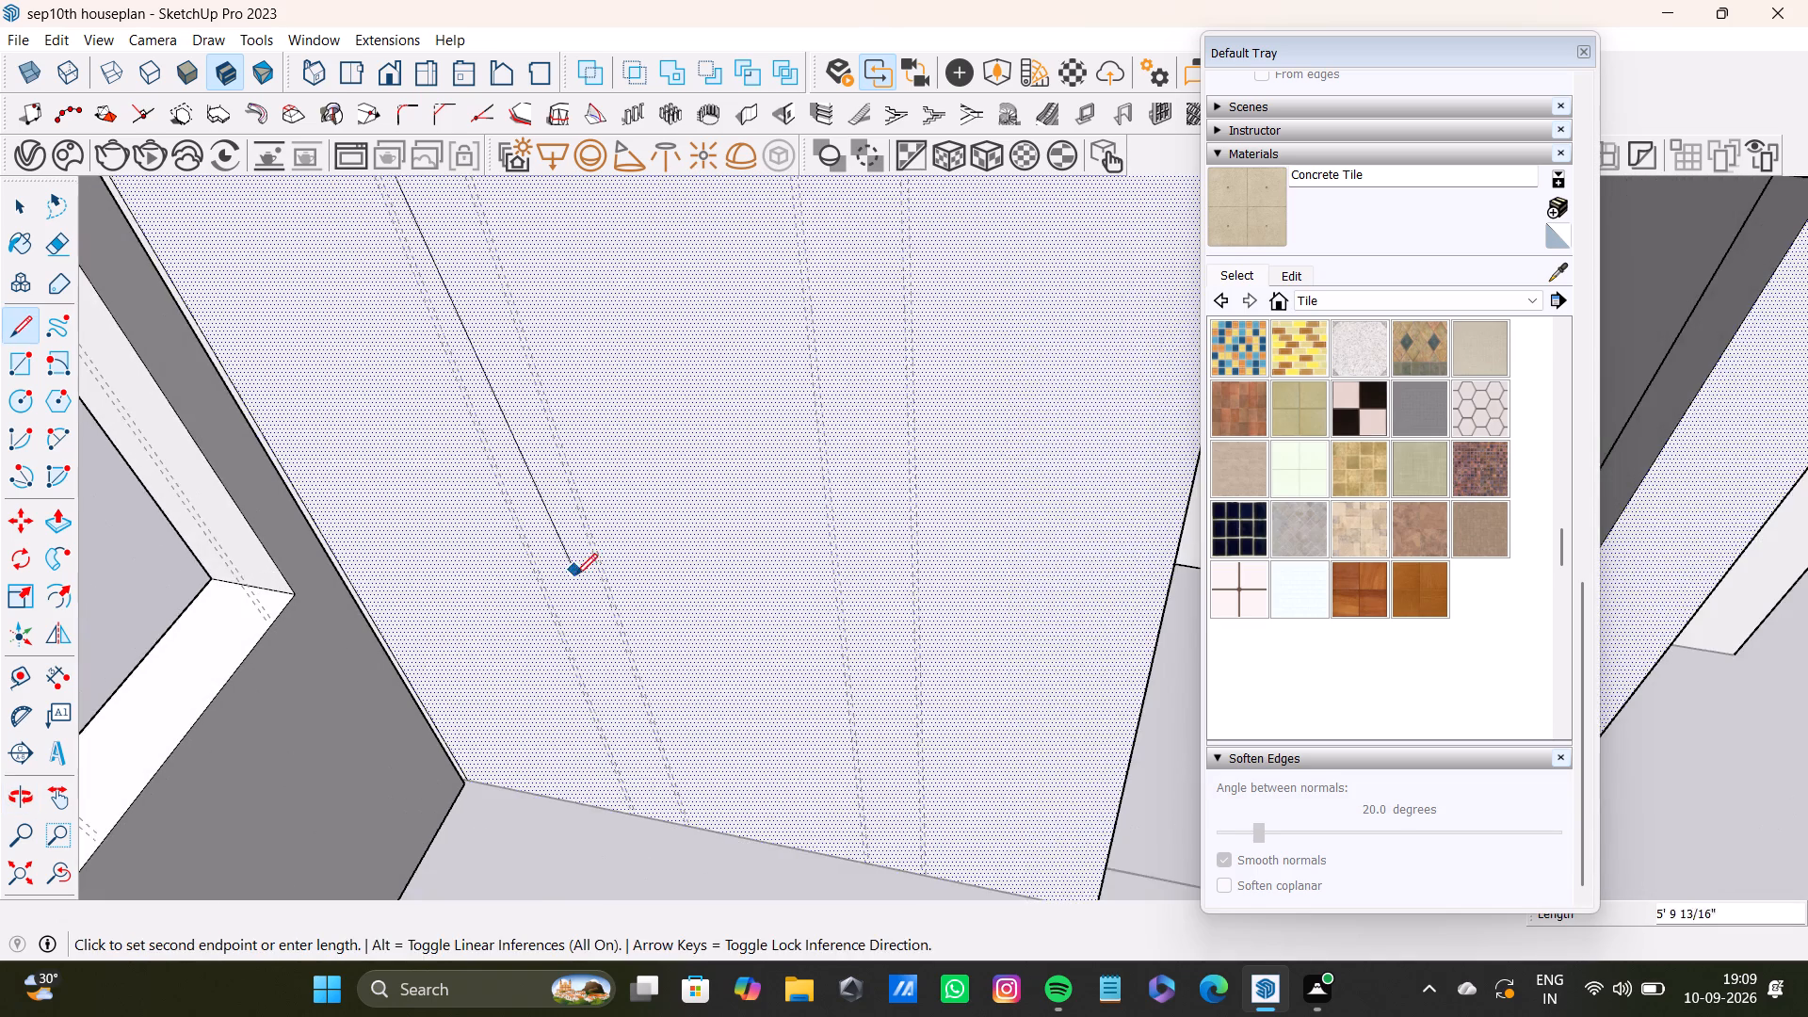
pyautogui.keyDown('shift'); pyautogui.moveTo(575, 575); pyautogui.dragTo(571, 395, button='middle'); pyautogui.keyUp('shift')
pyautogui.scroll(3, 573, 493)
pyautogui.moveTo(622, 459); pyautogui.dragTo(411, 463, button='middle')
pyautogui.scroll(-12, 748, 409)
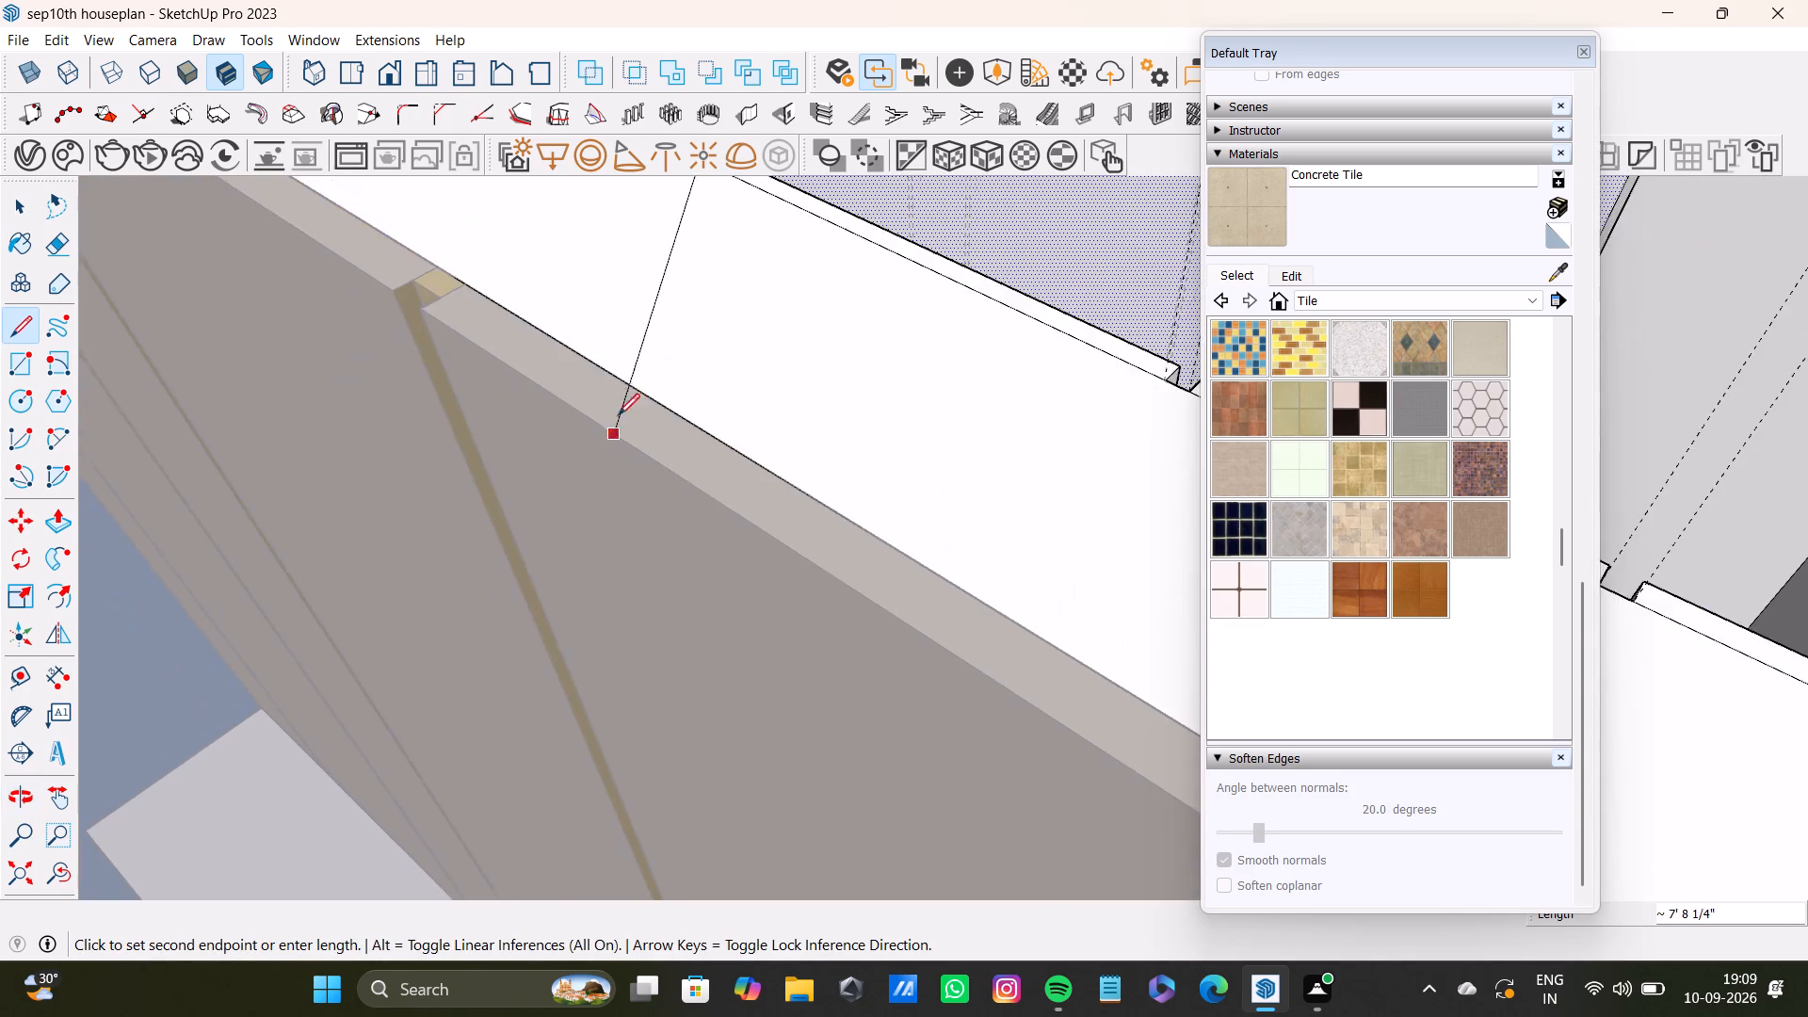
pyautogui.scroll(-5, 618, 415)
pyautogui.keyDown('shift'); pyautogui.moveTo(907, 363); pyautogui.dragTo(737, 516, button='middle'); pyautogui.keyUp('shift')
pyautogui.scroll(9, 773, 444)
pyautogui.keyDown('shift'); pyautogui.moveTo(896, 486); pyautogui.dragTo(899, 316, button='middle'); pyautogui.keyUp('shift')
pyautogui.scroll(2, 911, 440)
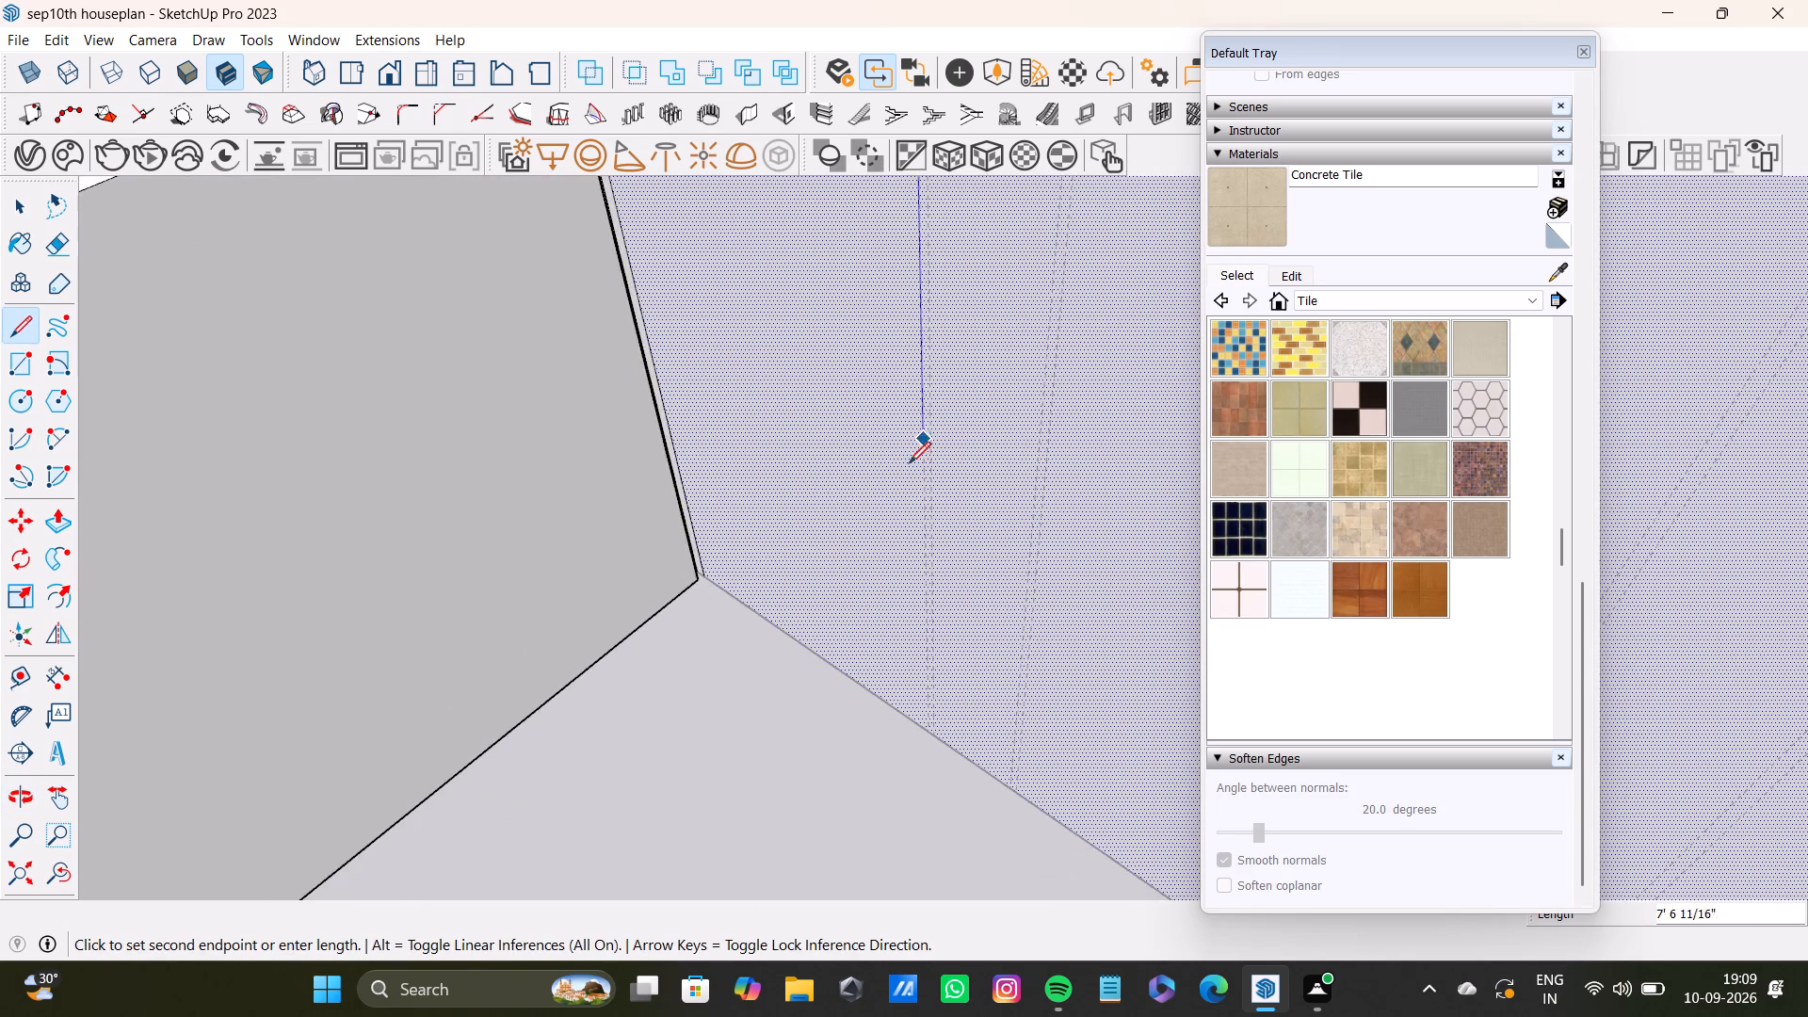
pyautogui.scroll(1, 909, 463)
pyautogui.click(933, 808)
pyautogui.press('space')
# Draw a second vertical line along the paired guide beside the new line, from the wall's top edge to its base.
pyautogui.scroll(-2, 948, 710)
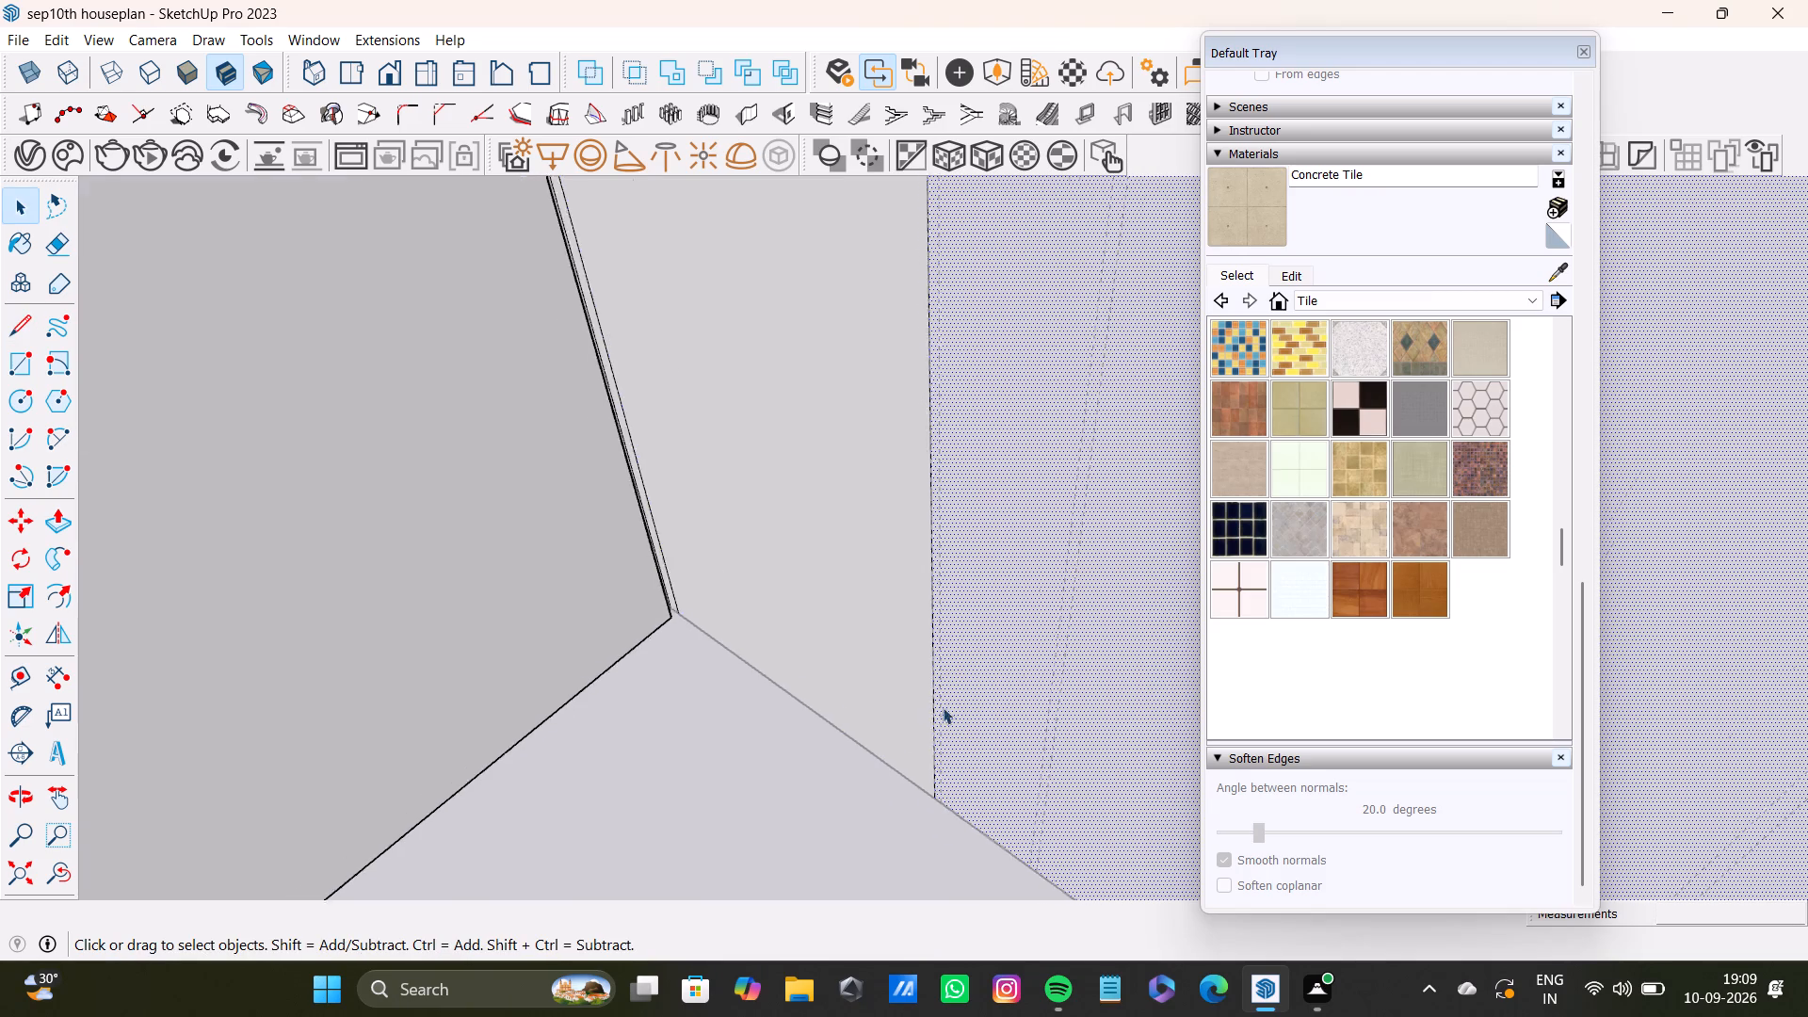
pyautogui.scroll(-6, 943, 707)
pyautogui.keyDown('shift'); pyautogui.moveTo(838, 479); pyautogui.dragTo(788, 727, button='middle'); pyautogui.keyUp('shift')
pyautogui.scroll(-9, 789, 666)
pyautogui.keyDown('shift'); pyautogui.moveTo(736, 618); pyautogui.dragTo(927, 708, button='middle'); pyautogui.keyUp('shift')
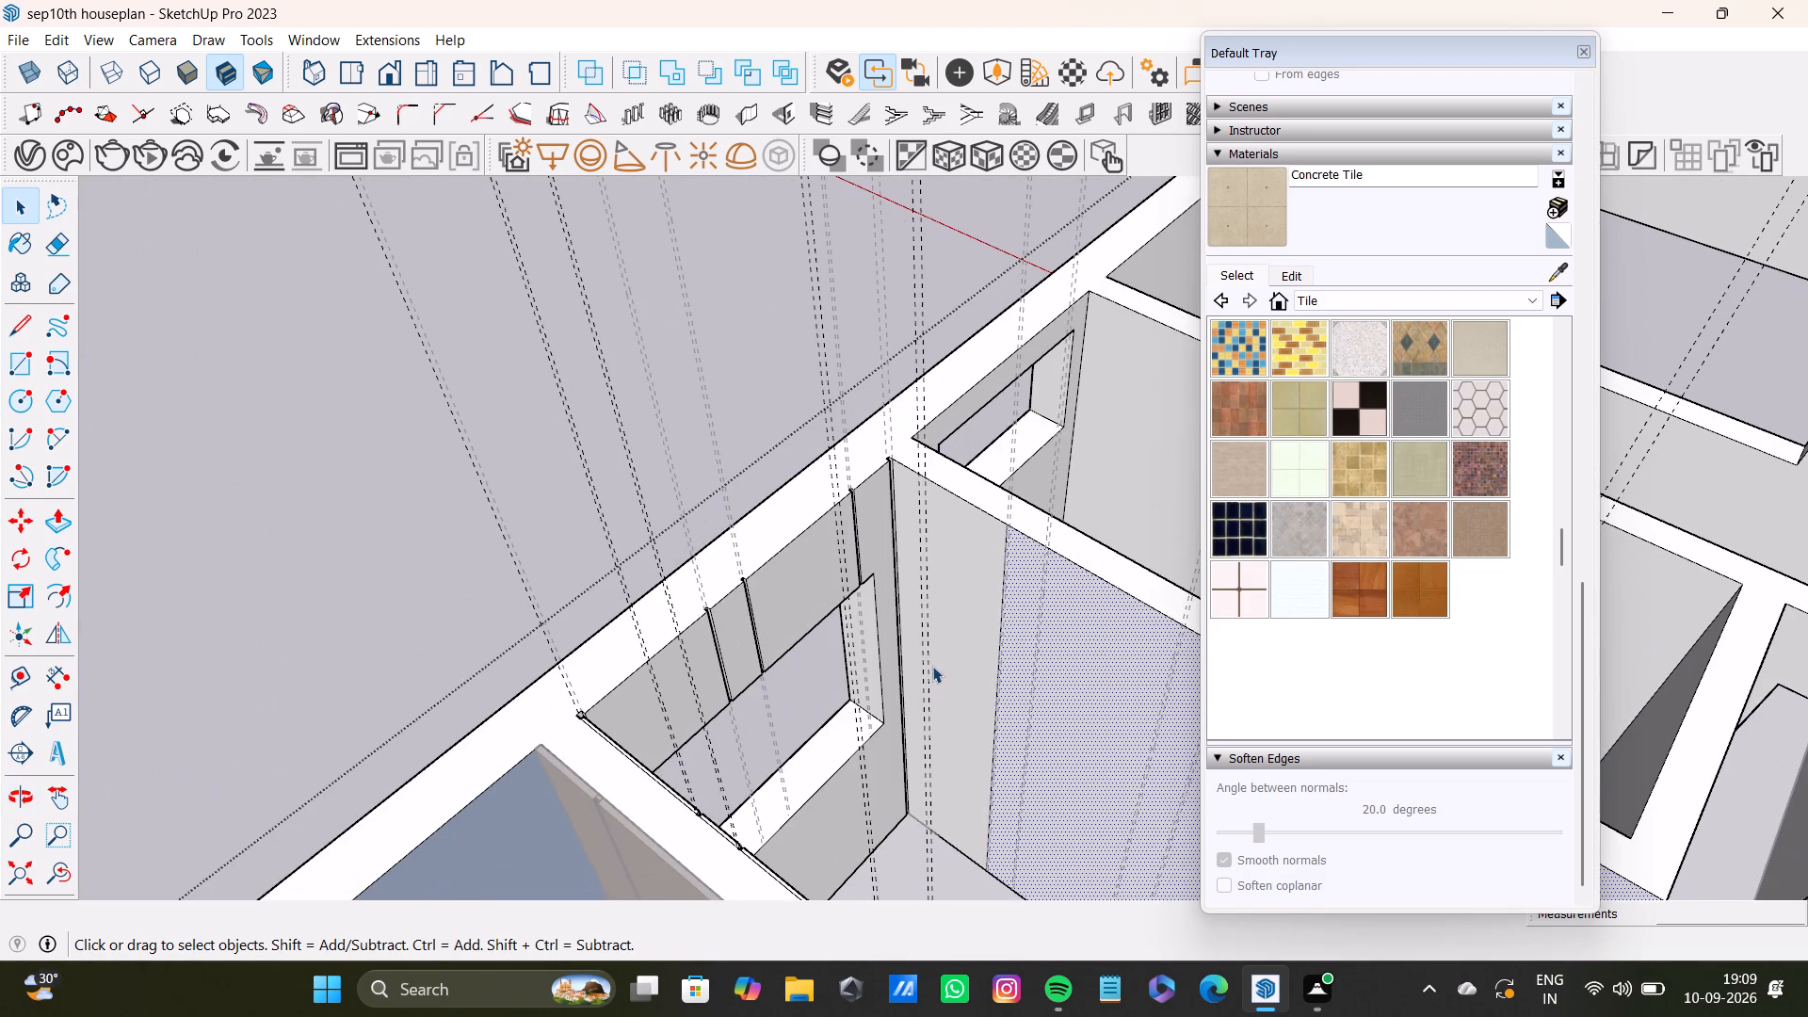
pyautogui.press('l')
pyautogui.scroll(10, 942, 657)
pyautogui.keyDown('shift'); pyautogui.moveTo(1127, 385); pyautogui.dragTo(1011, 381, button='middle'); pyautogui.keyUp('shift')
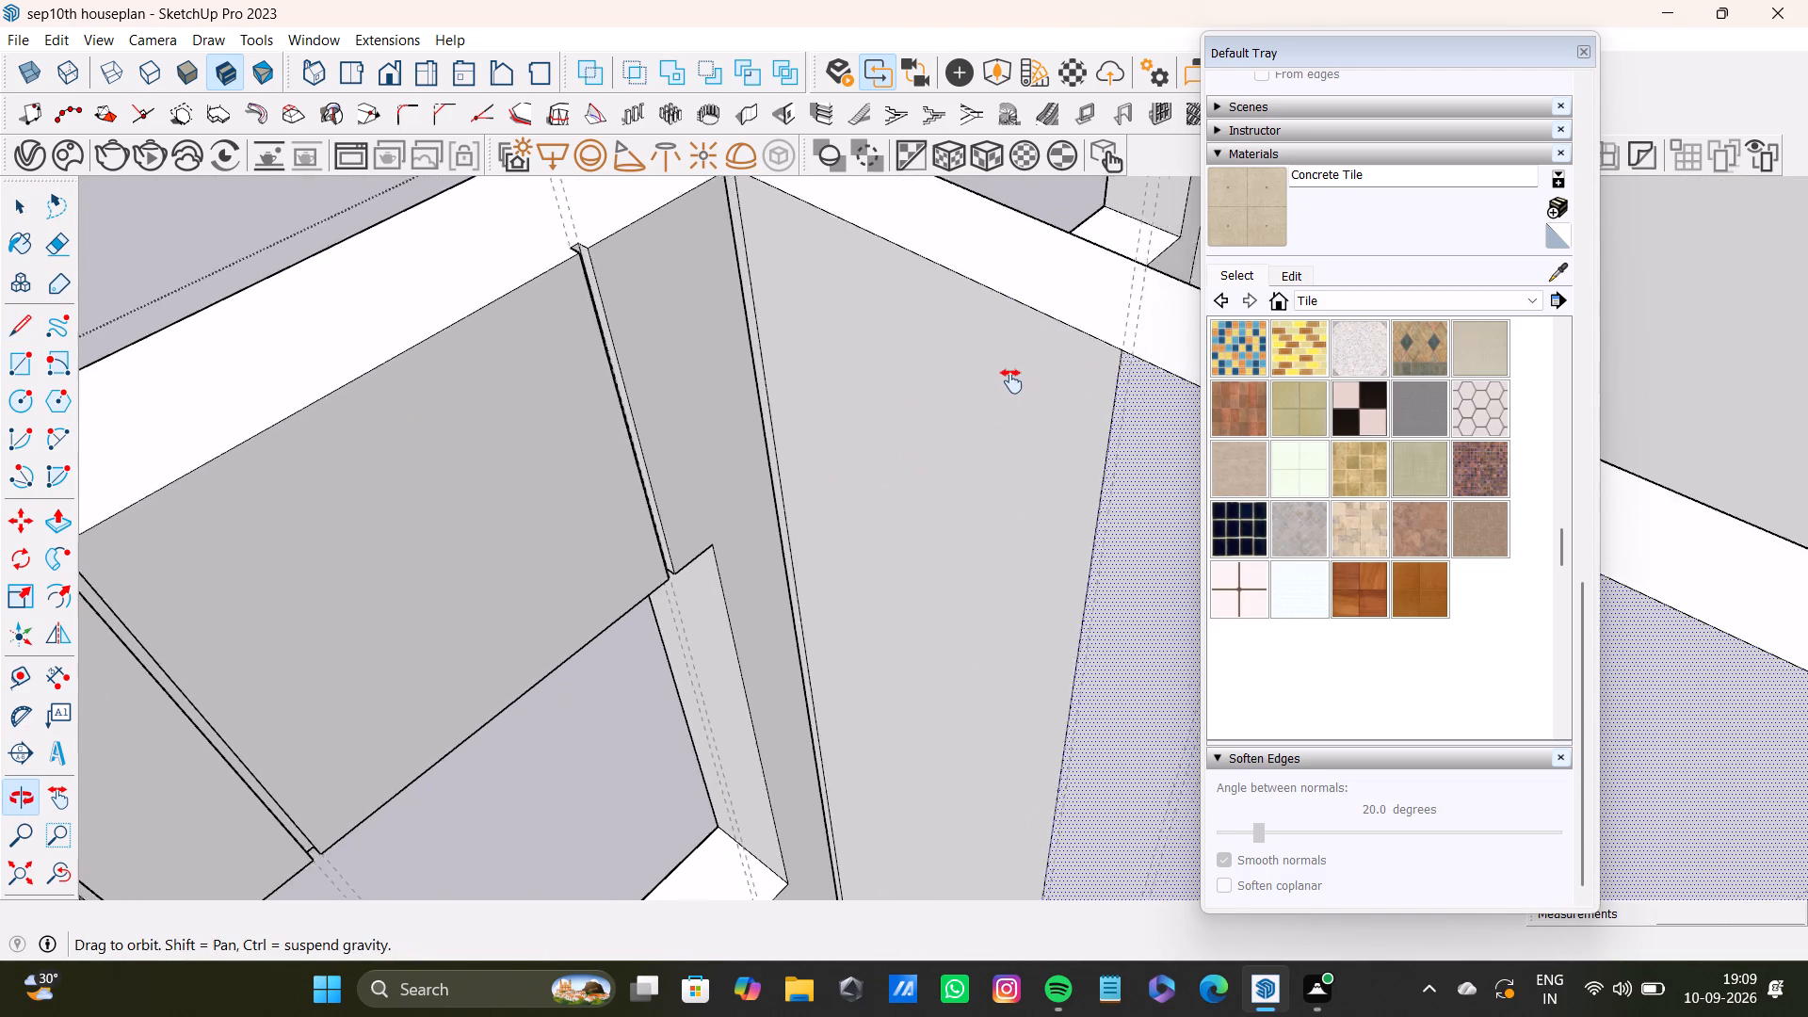
pyautogui.keyDown('shift'); pyautogui.moveTo(1011, 381); pyautogui.dragTo(1007, 381, button='middle'); pyautogui.keyUp('shift')
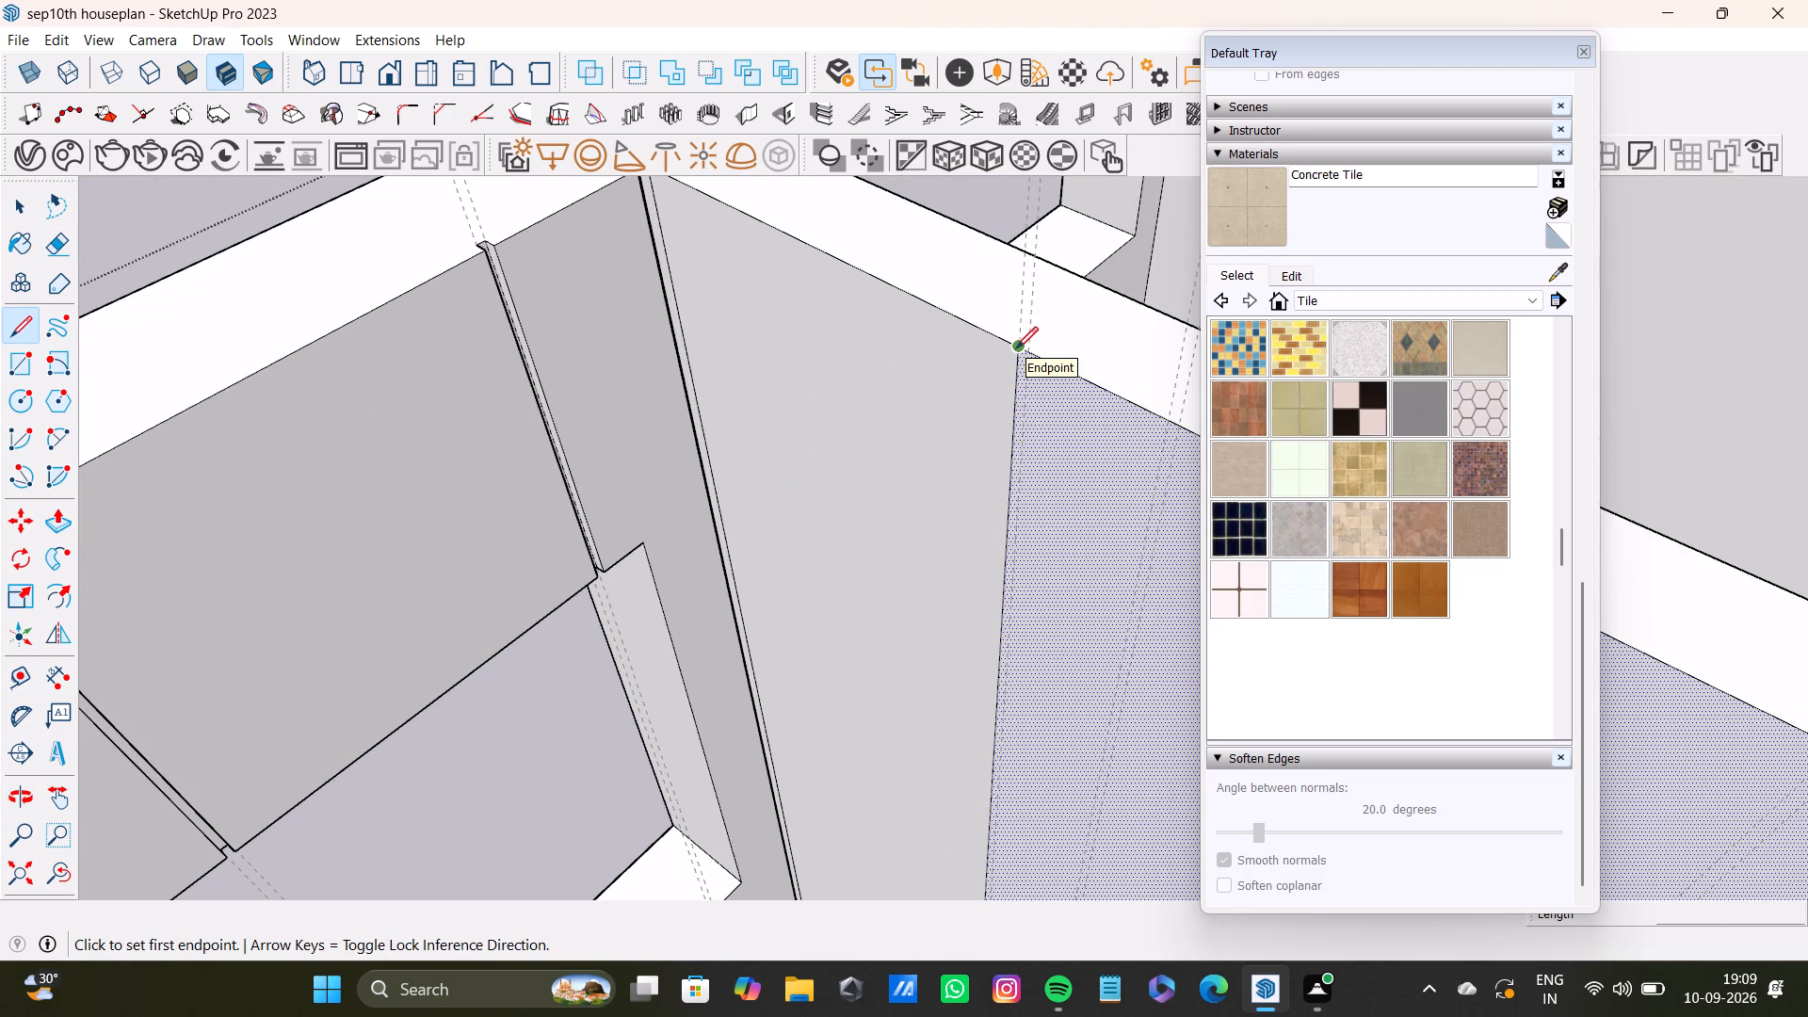
pyautogui.scroll(7, 995, 409)
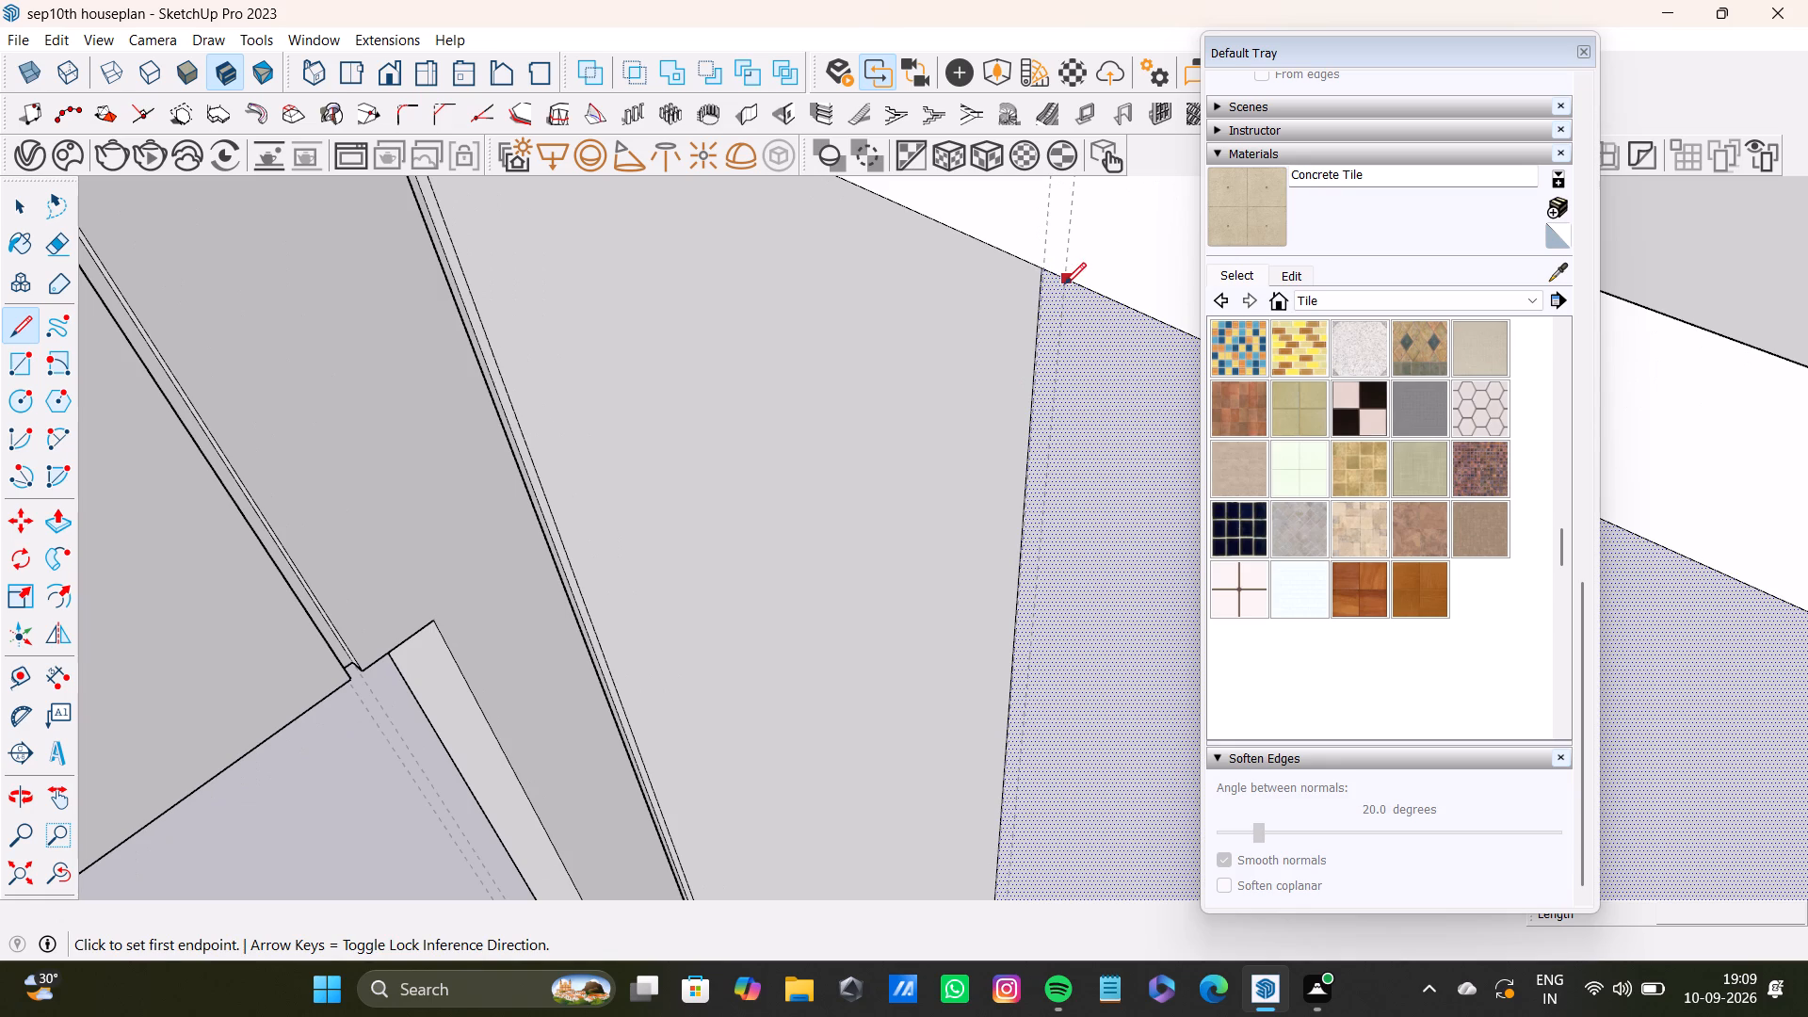
pyautogui.click(1064, 284)
pyautogui.scroll(-3, 1041, 616)
pyautogui.keyDown('shift'); pyautogui.moveTo(1042, 659); pyautogui.dragTo(1042, 325, button='middle'); pyautogui.keyUp('shift')
pyautogui.keyDown('shift'); pyautogui.scroll(1, 1046, 292); pyautogui.keyUp('shift')
pyautogui.scroll(-3, 1047, 600)
pyautogui.scroll(2, 1027, 692)
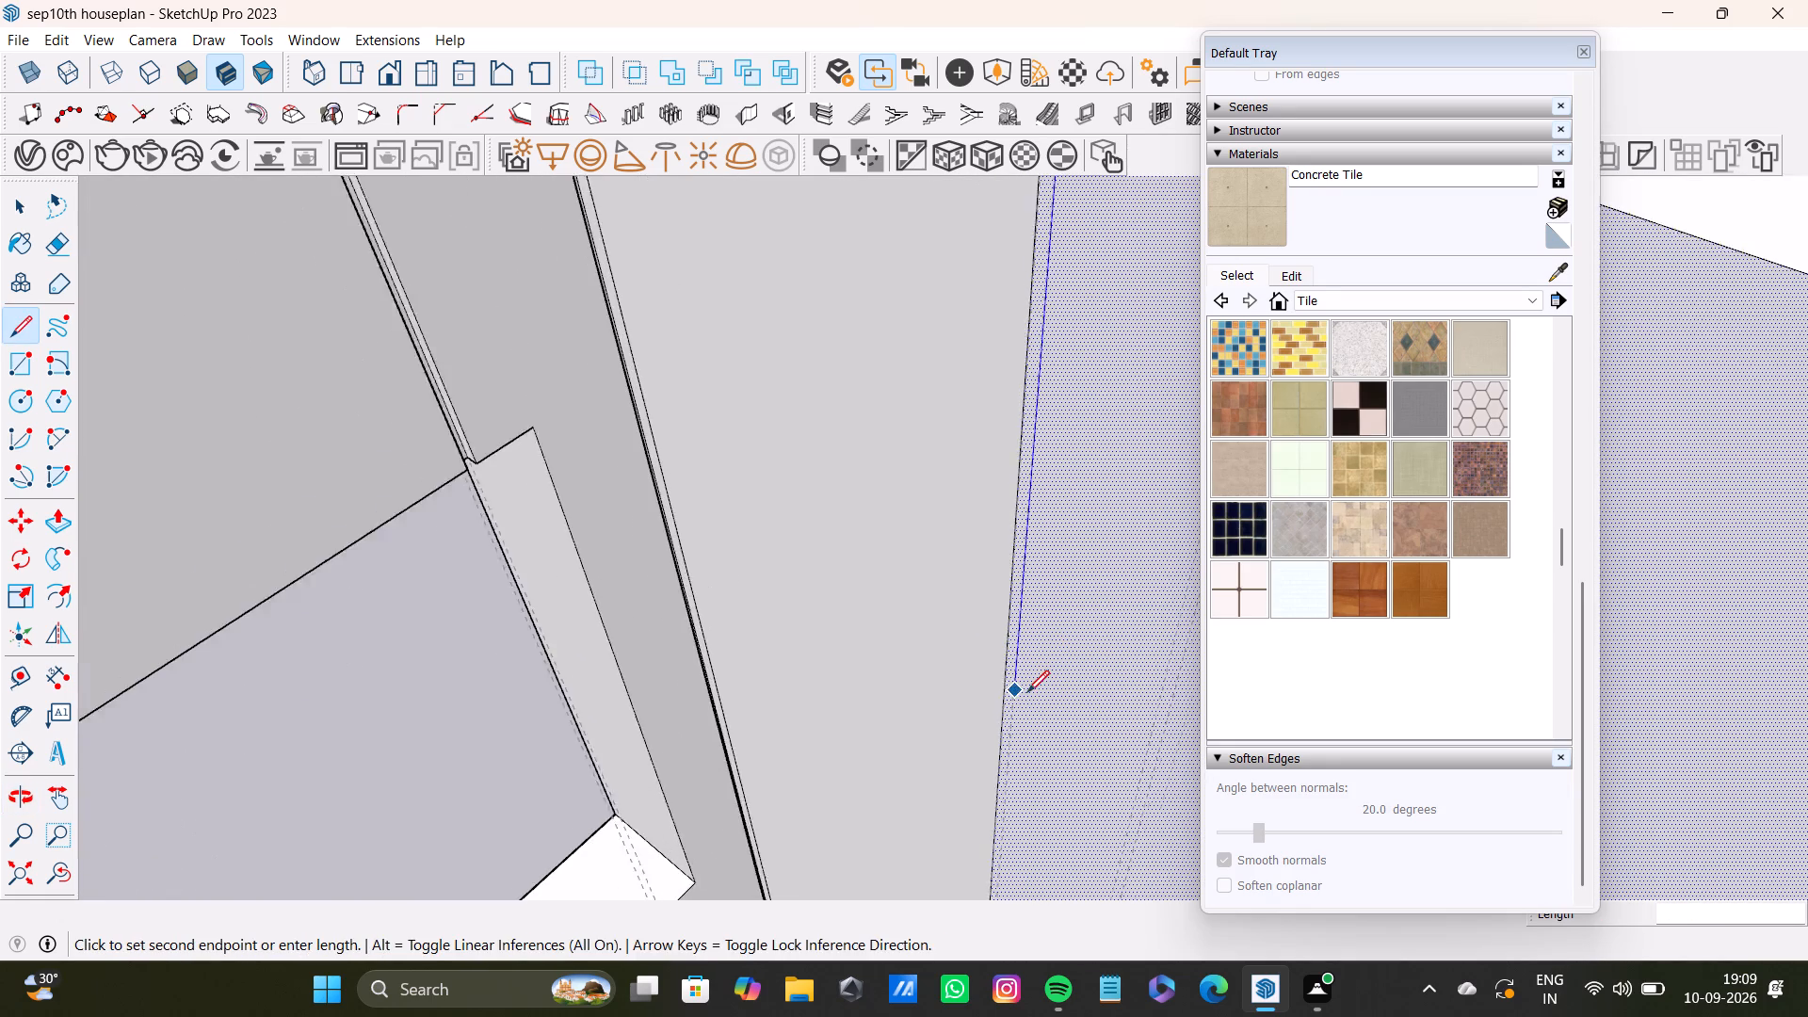
pyautogui.scroll(1, 1027, 692)
pyautogui.keyDown('shift'); pyautogui.moveTo(1032, 699); pyautogui.dragTo(1033, 437, button='middle'); pyautogui.keyUp('shift')
pyautogui.scroll(-3, 993, 615)
pyautogui.moveTo(991, 656); pyautogui.dragTo(1029, 368, button='middle')
pyautogui.scroll(4, 1041, 518)
pyautogui.keyDown('shift'); pyautogui.moveTo(1023, 621); pyautogui.dragTo(1035, 428, button='middle'); pyautogui.keyUp('shift')
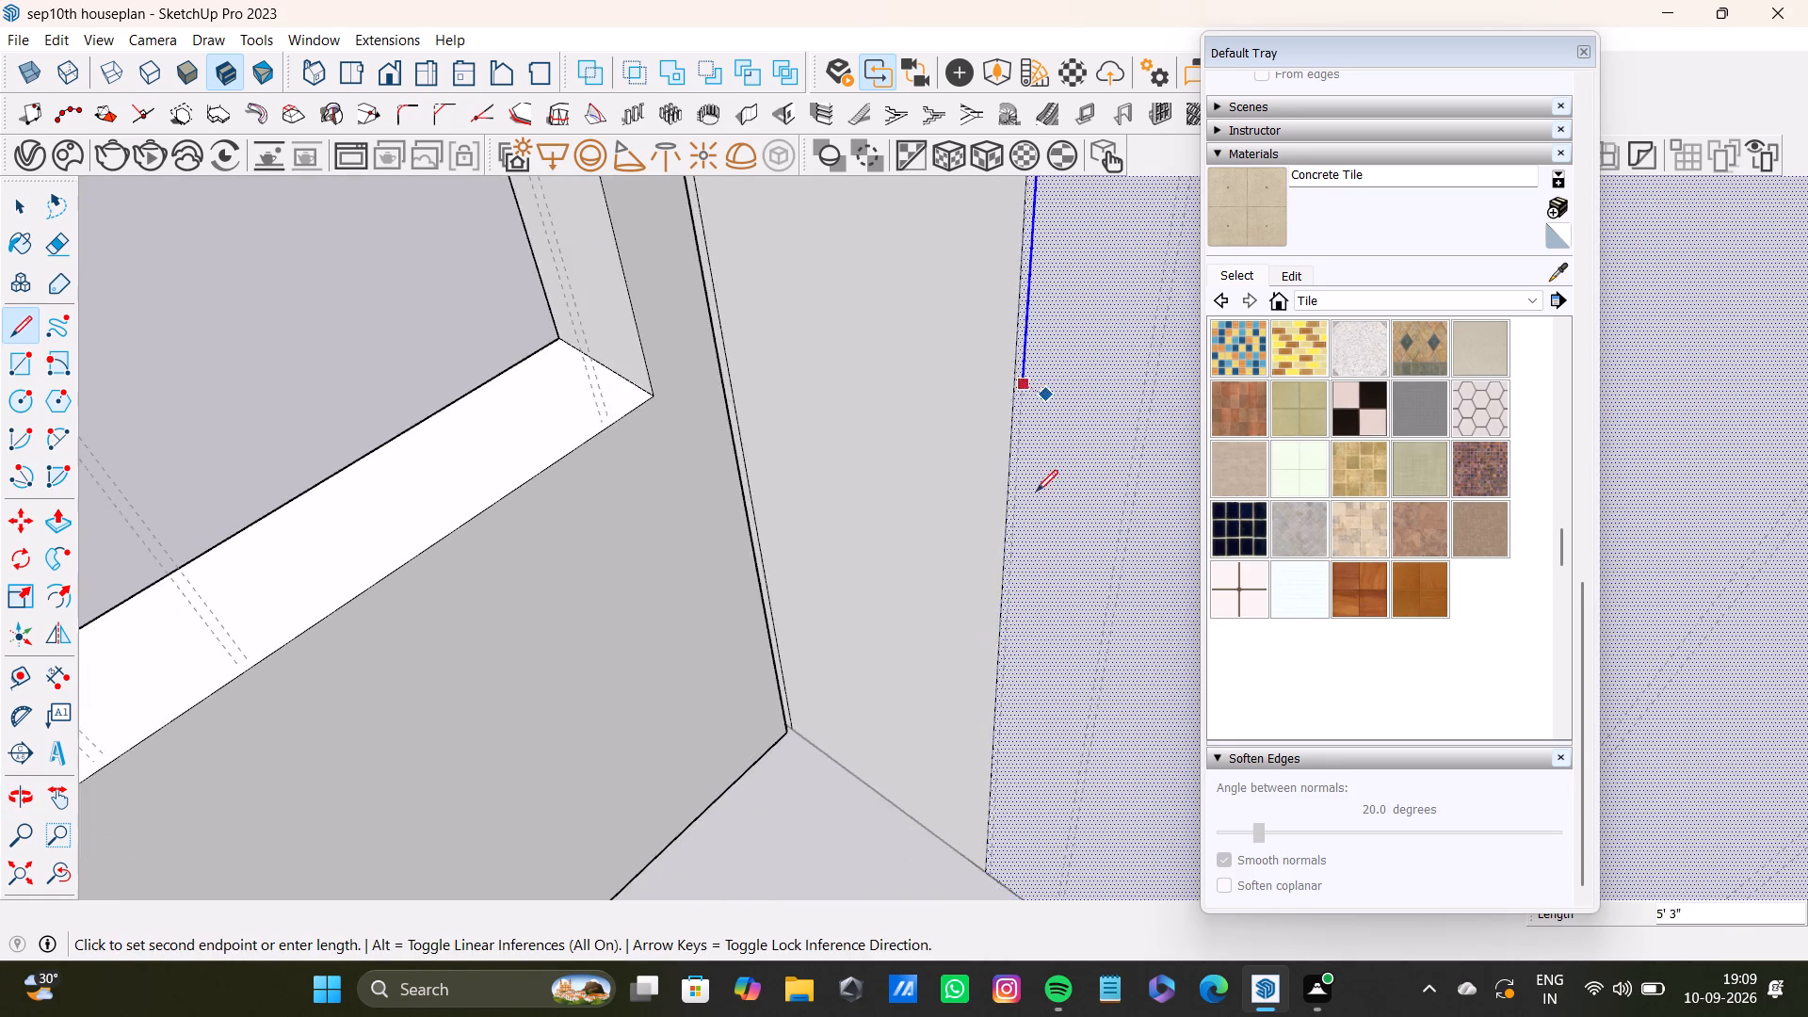
pyautogui.scroll(2, 1027, 520)
pyautogui.keyDown('shift'); pyautogui.moveTo(1009, 639); pyautogui.dragTo(1048, 384, button='middle'); pyautogui.keyUp('shift')
pyautogui.scroll(2, 1054, 476)
pyautogui.keyDown('shift'); pyautogui.moveTo(1036, 609); pyautogui.dragTo(1034, 498, button='middle'); pyautogui.keyUp('shift')
pyautogui.scroll(4, 1066, 635)
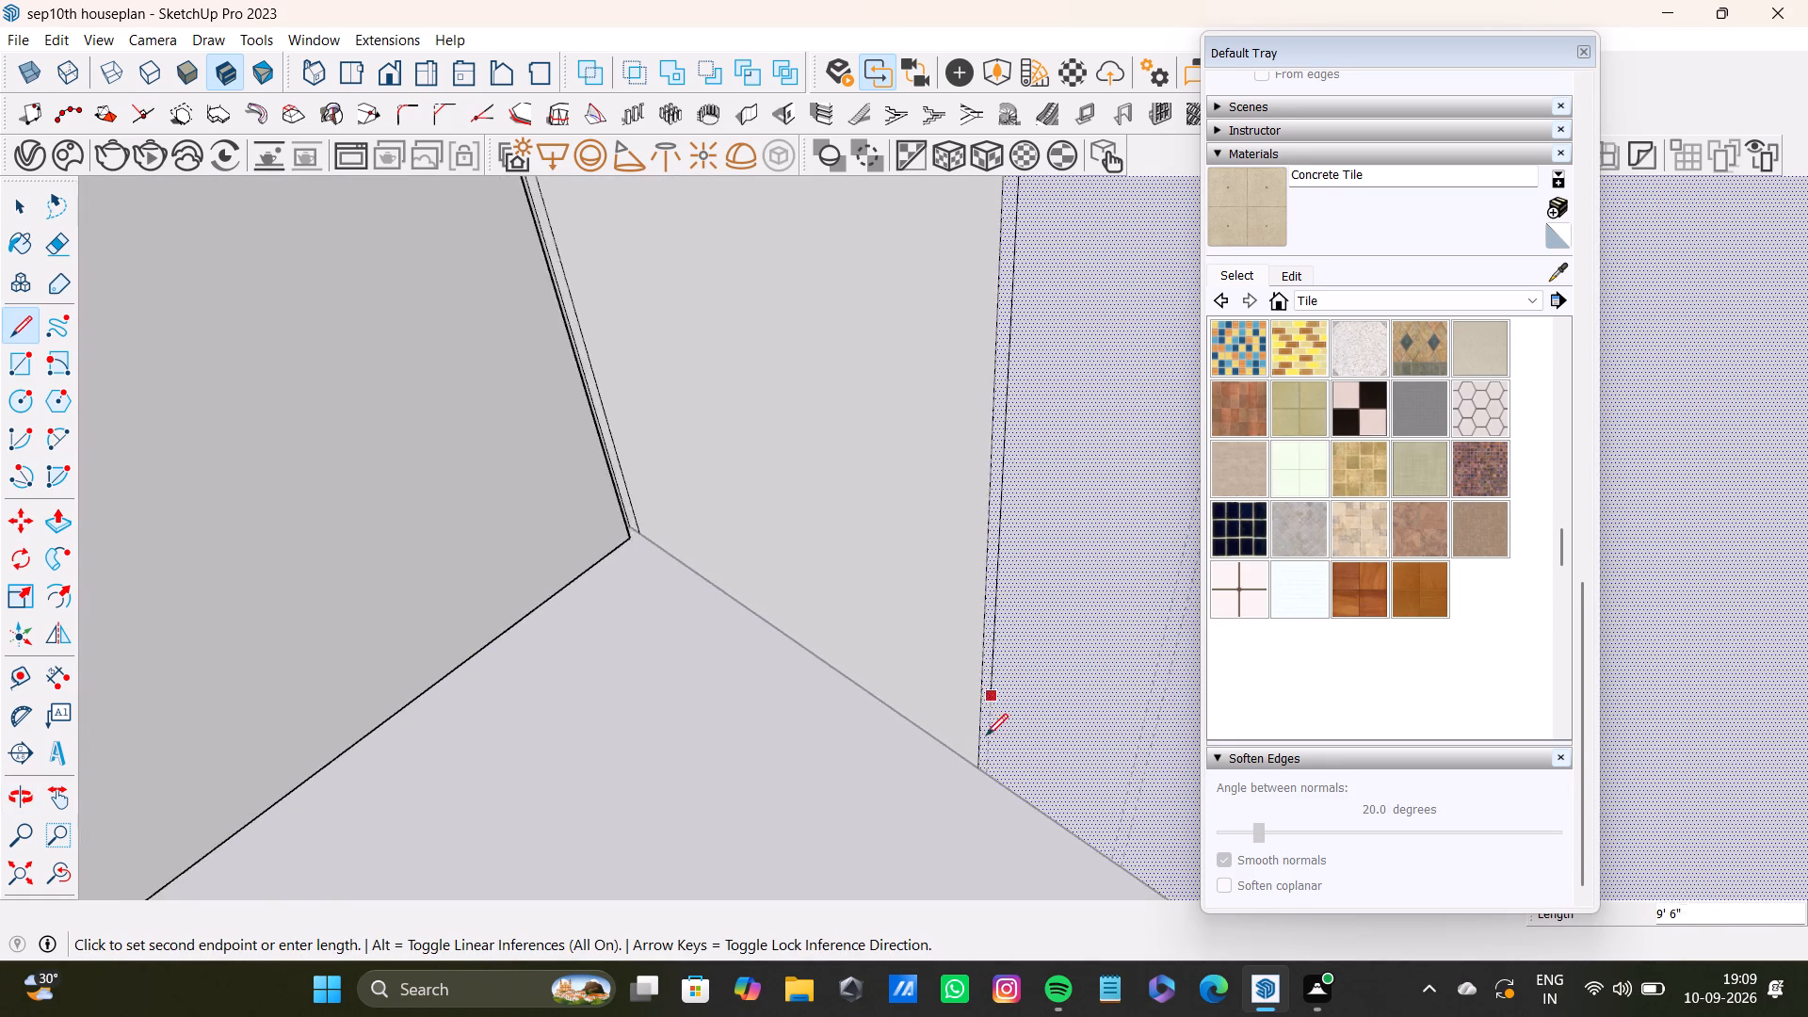
pyautogui.scroll(3, 986, 735)
pyautogui.click(987, 790)
pyautogui.scroll(-13, 999, 755)
pyautogui.press('space')
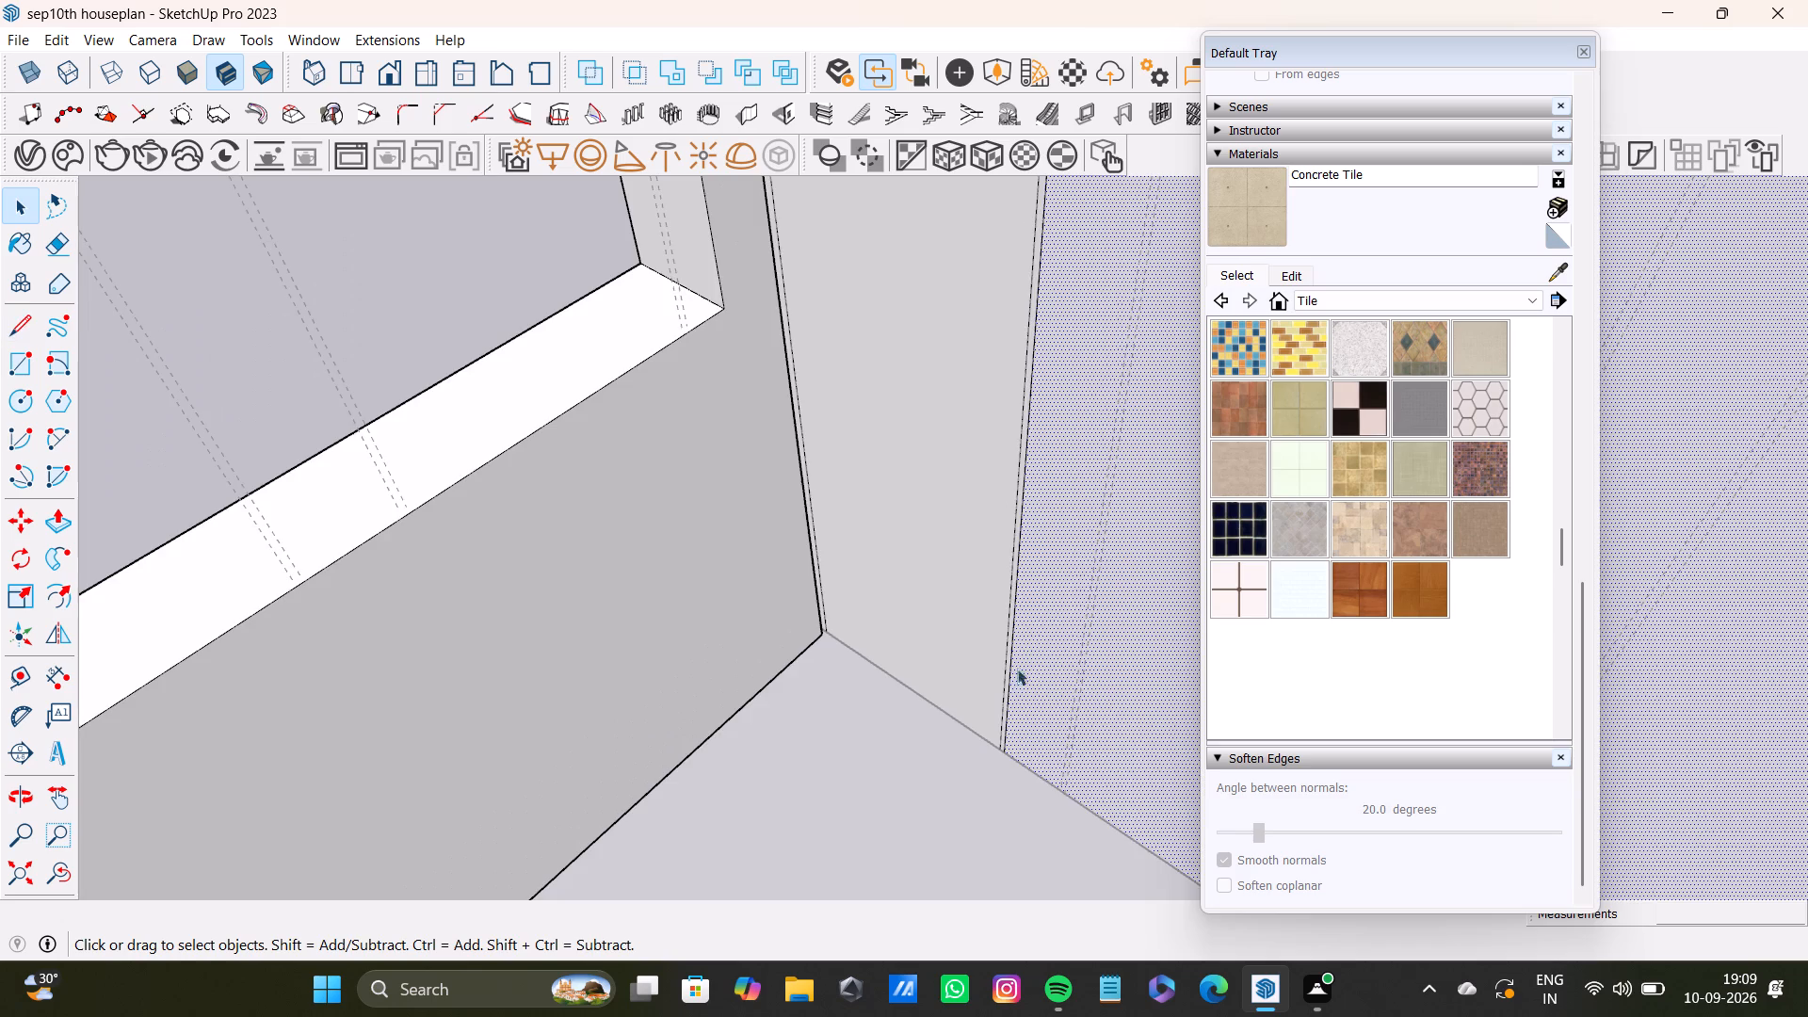
# Draw a 10' vertical line along the first guide of the next pair, from the long hall wall's top edge to its base.
pyautogui.scroll(-4, 1017, 669)
pyautogui.keyDown('shift'); pyautogui.moveTo(1085, 552); pyautogui.dragTo(978, 813, button='middle'); pyautogui.keyUp('shift')
pyautogui.press('l')
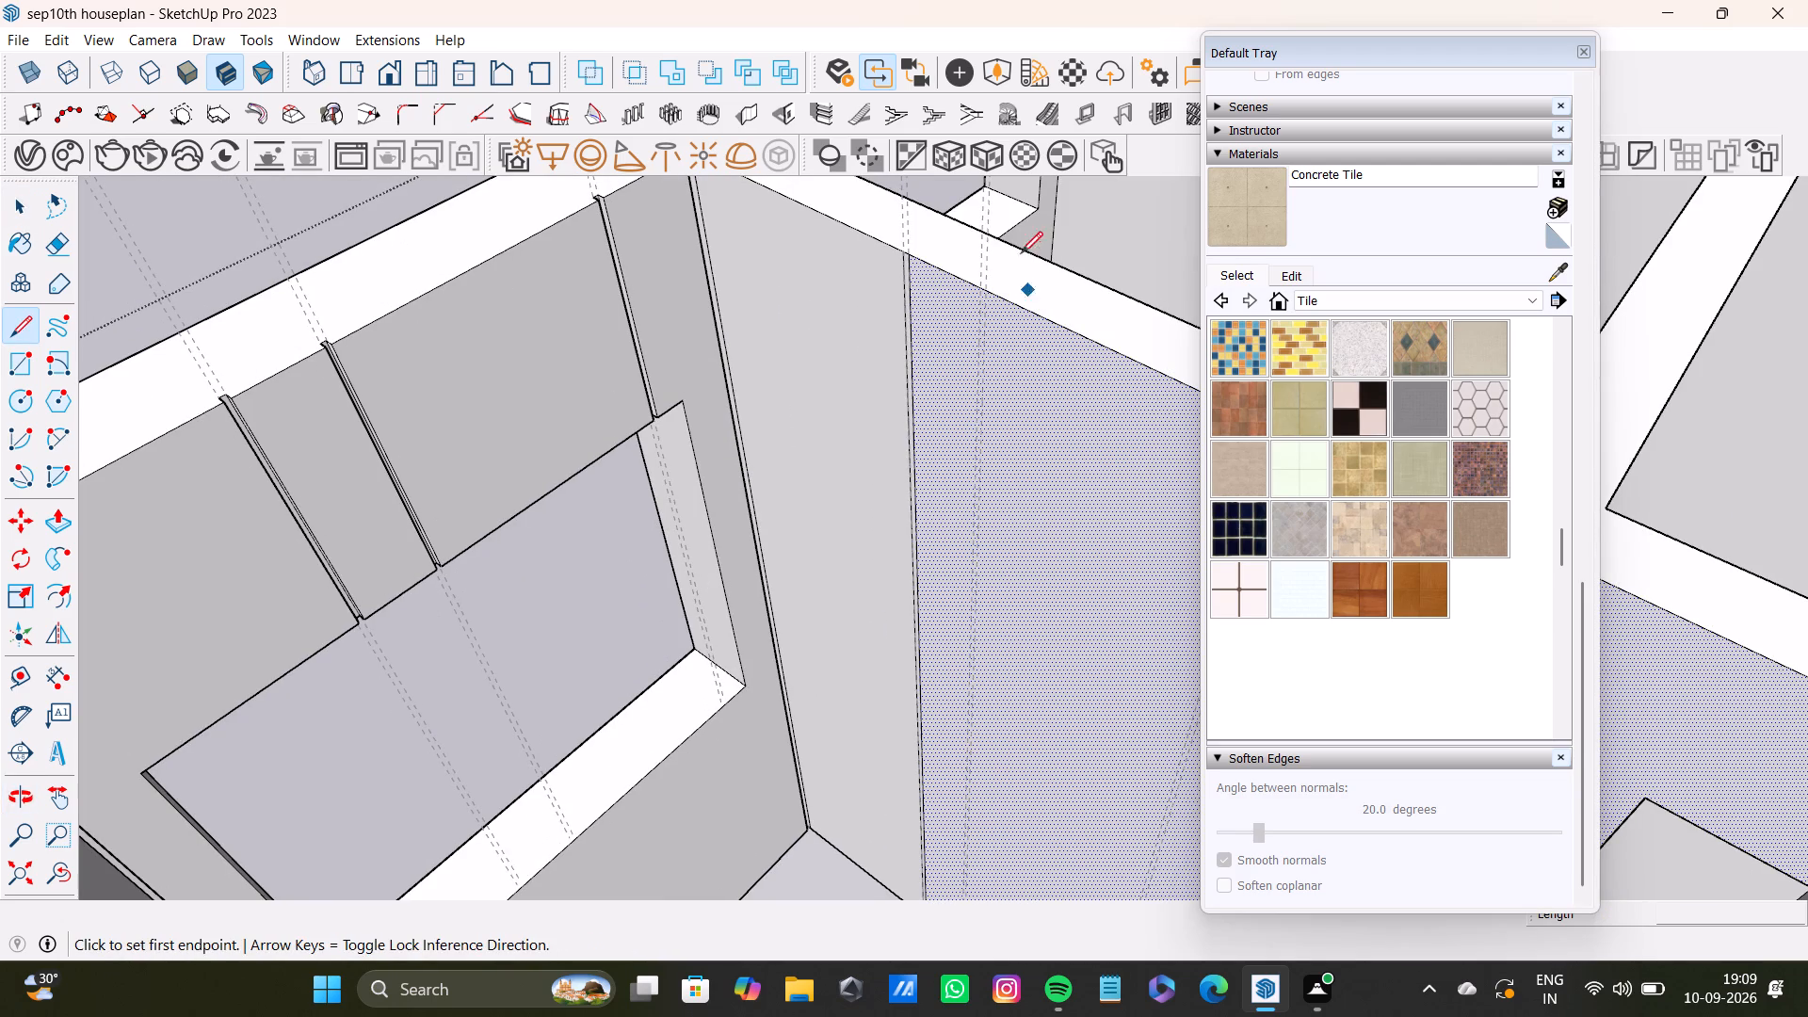
pyautogui.scroll(16, 1015, 253)
pyautogui.click(944, 290)
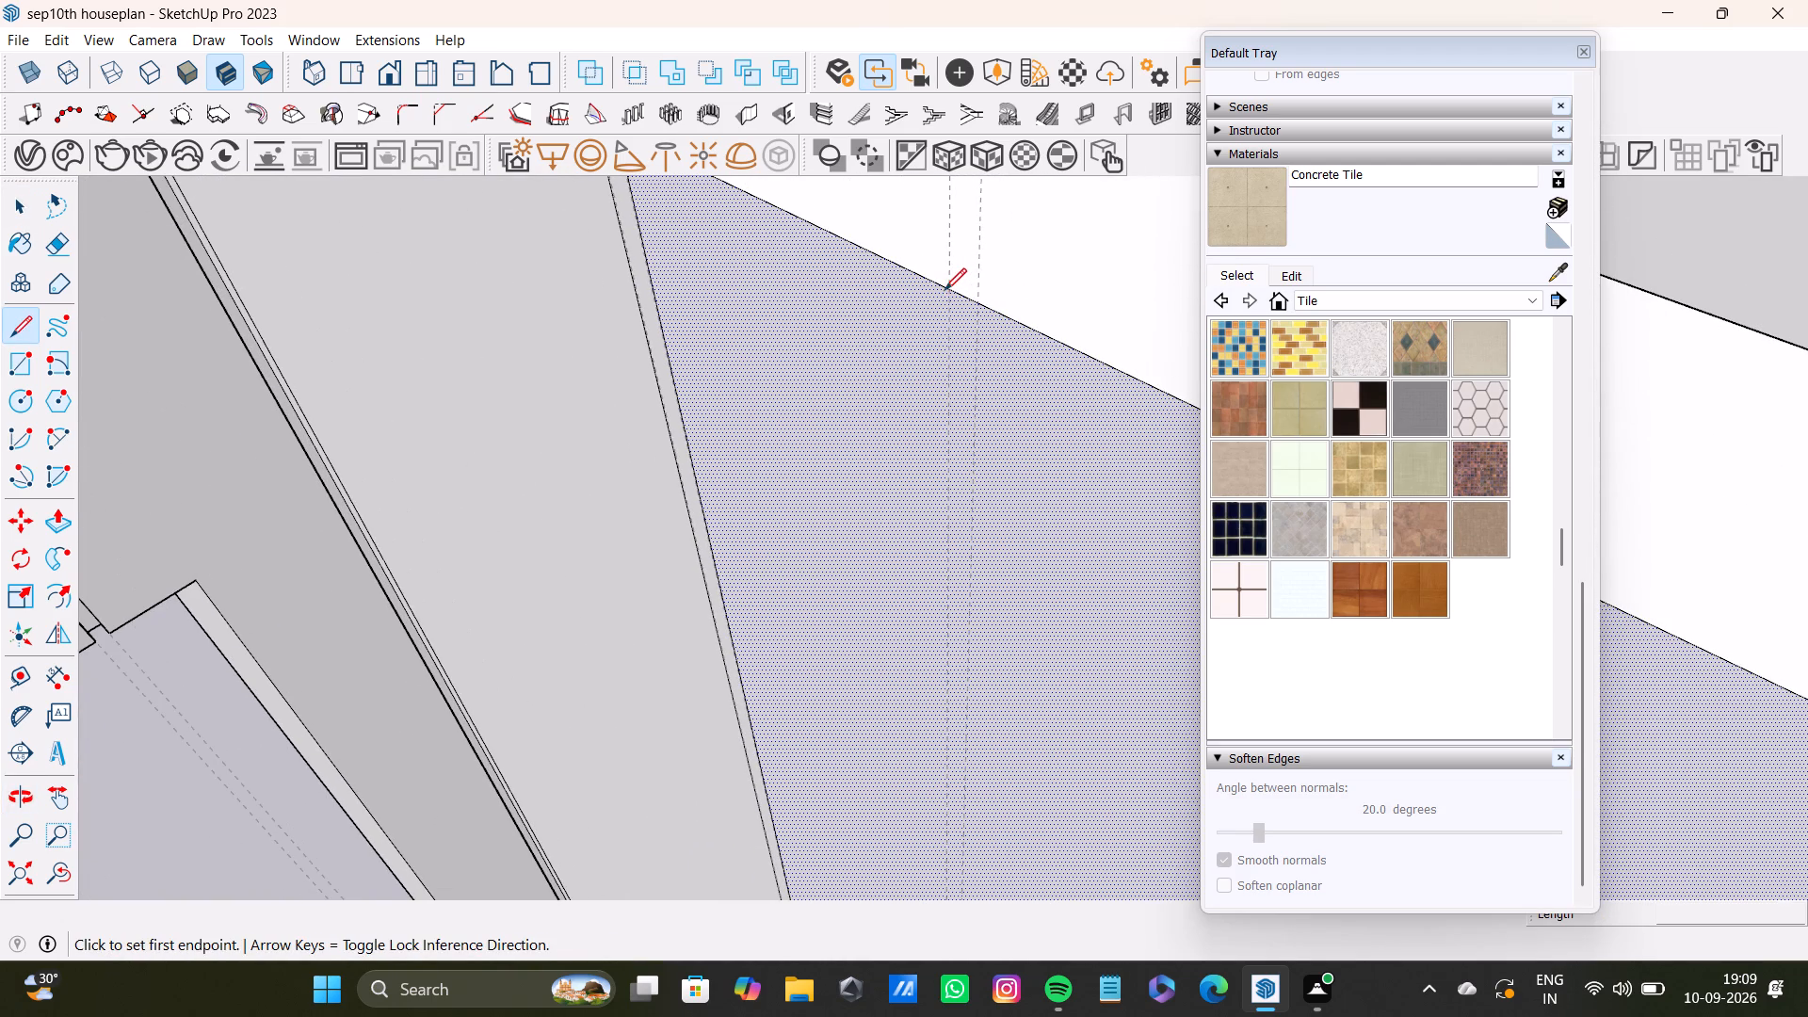
pyautogui.click(951, 288)
pyautogui.scroll(-3, 932, 485)
pyautogui.keyDown('shift'); pyautogui.moveTo(926, 542); pyautogui.dragTo(956, 146, button='middle'); pyautogui.keyUp('shift')
pyautogui.keyDown('shift'); pyautogui.scroll(1, 964, 118); pyautogui.keyUp('shift')
pyautogui.scroll(-4, 927, 386)
pyautogui.moveTo(934, 744); pyautogui.dragTo(966, 560, button='middle')
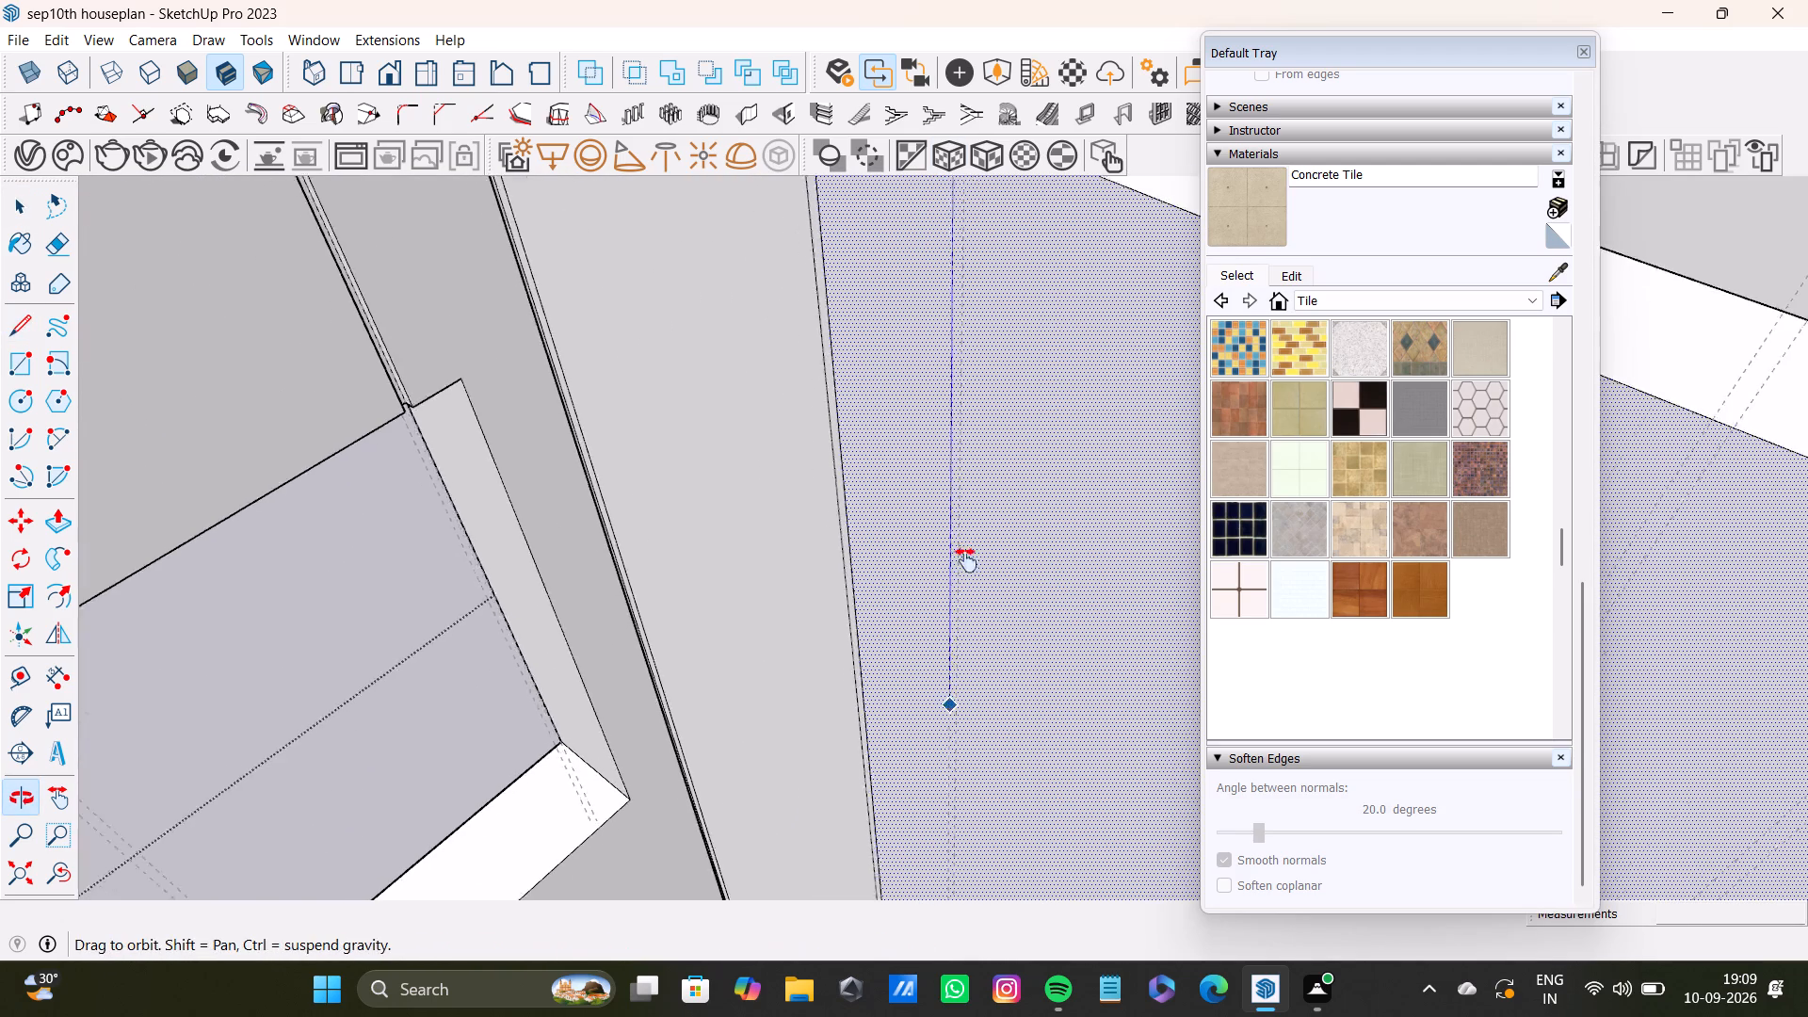
pyautogui.moveTo(966, 560); pyautogui.dragTo(967, 540, button='middle')
pyautogui.moveTo(968, 738); pyautogui.dragTo(1012, 503, button='middle')
pyautogui.scroll(3, 1025, 669)
pyautogui.keyDown('shift'); pyautogui.moveTo(1001, 750); pyautogui.dragTo(1002, 547, button='middle'); pyautogui.keyUp('shift')
pyautogui.keyDown('shift'); pyautogui.scroll(4, 1003, 536); pyautogui.keyUp('shift')
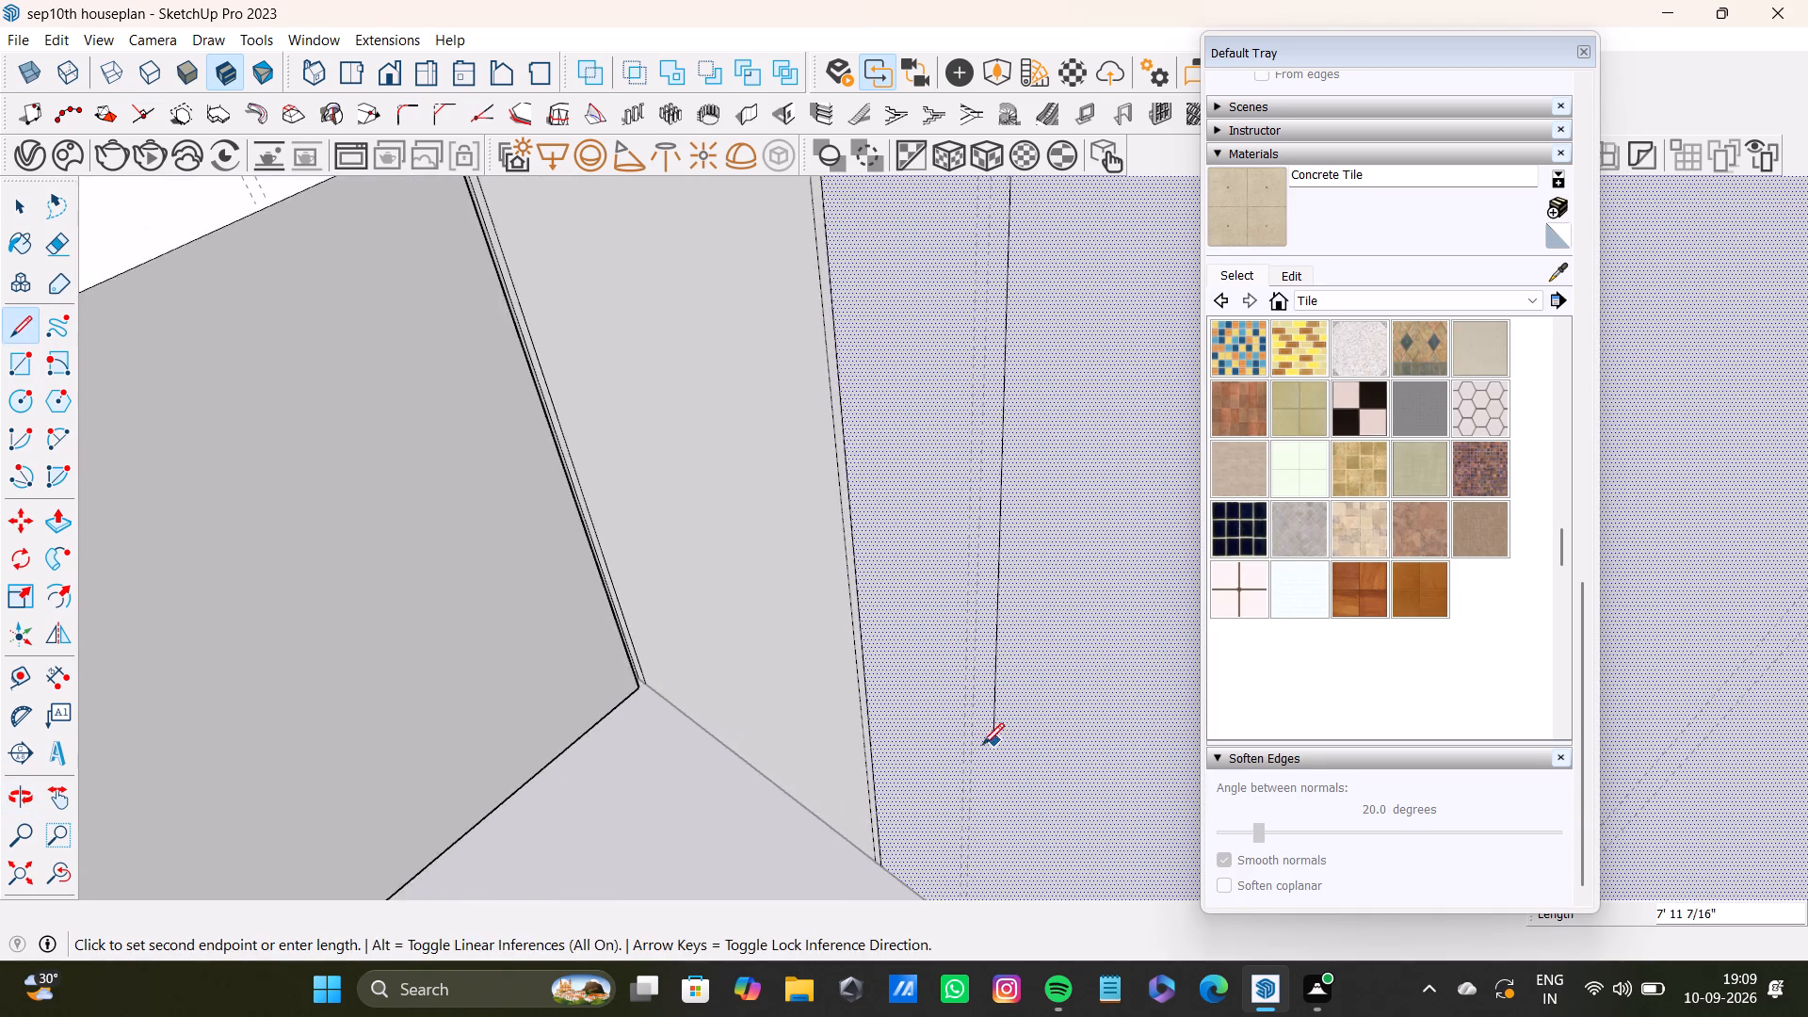
pyautogui.moveTo(982, 745); pyautogui.dragTo(992, 569, button='middle')
pyautogui.scroll(3, 1001, 638)
pyautogui.moveTo(963, 715); pyautogui.dragTo(972, 539, button='middle')
pyautogui.scroll(5, 966, 671)
pyautogui.scroll(1, 968, 756)
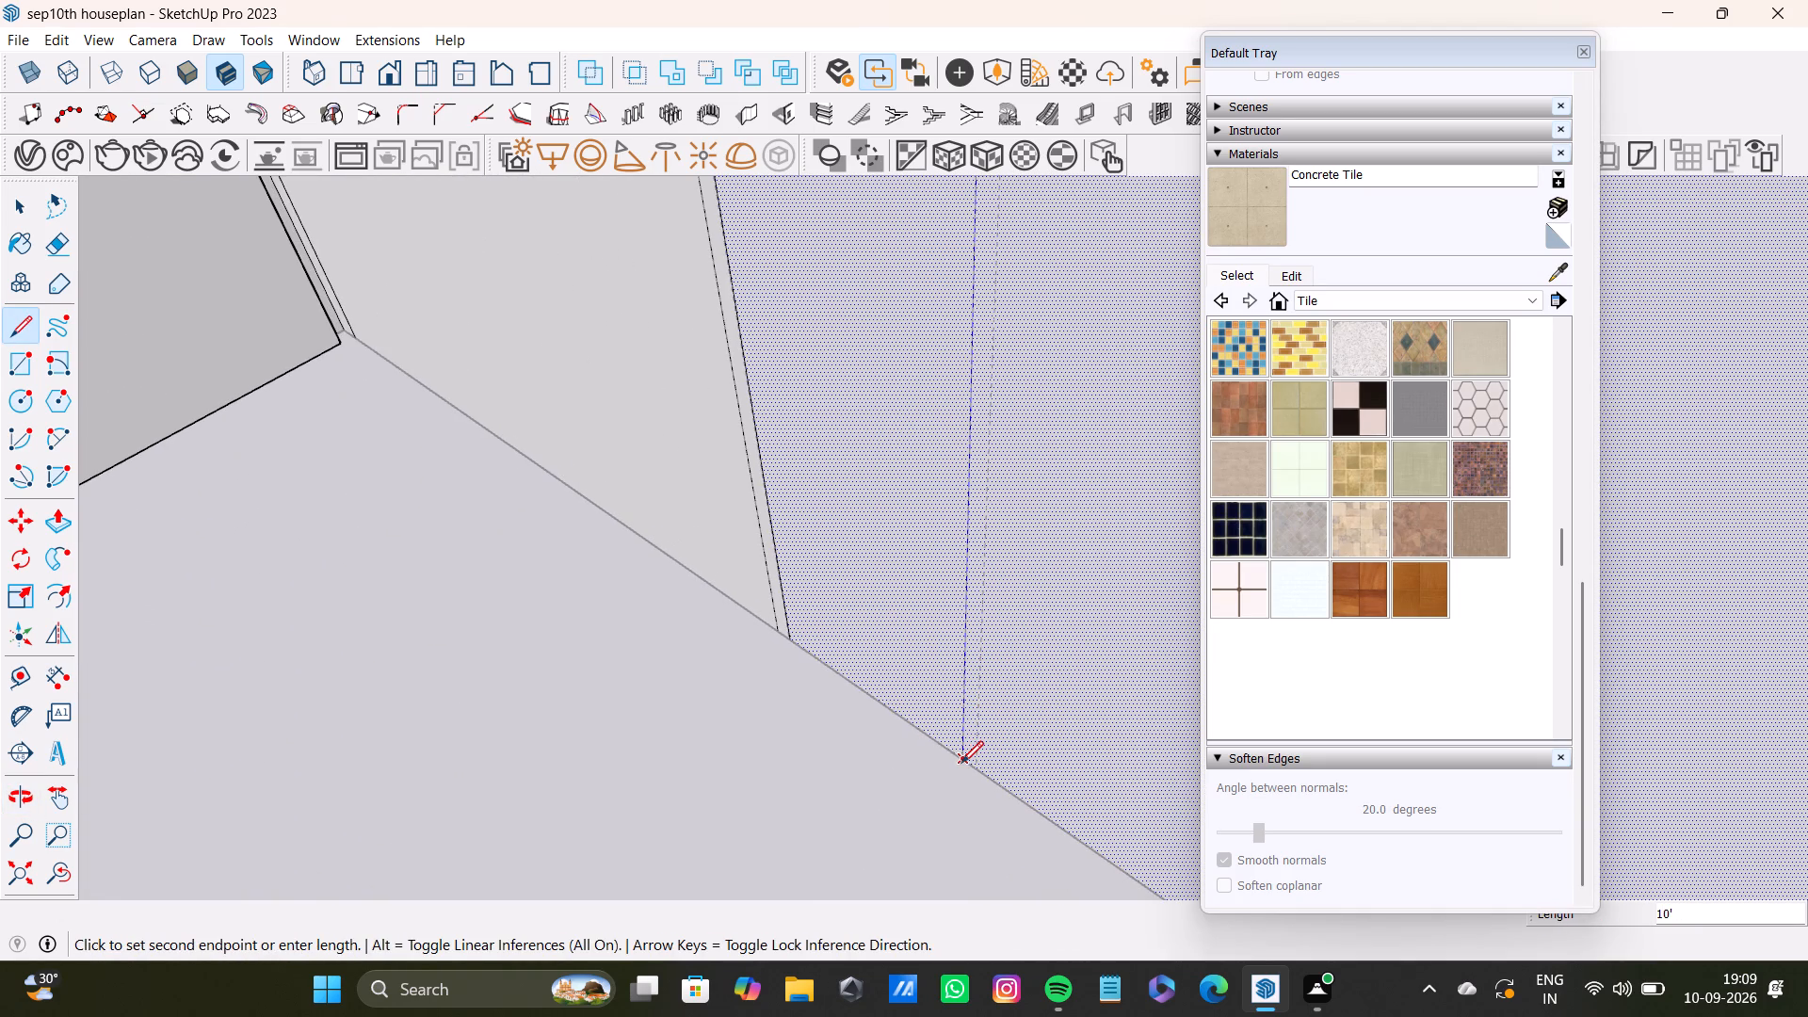
pyautogui.click(961, 763)
pyautogui.press('space')
# Draw a vertical line about 10' long along the second guide of the current pair, from the long hall wall's top edge to its base.
pyautogui.scroll(-9, 970, 749)
pyautogui.keyDown('shift'); pyautogui.moveTo(954, 534); pyautogui.dragTo(944, 820, button='middle'); pyautogui.keyUp('shift')
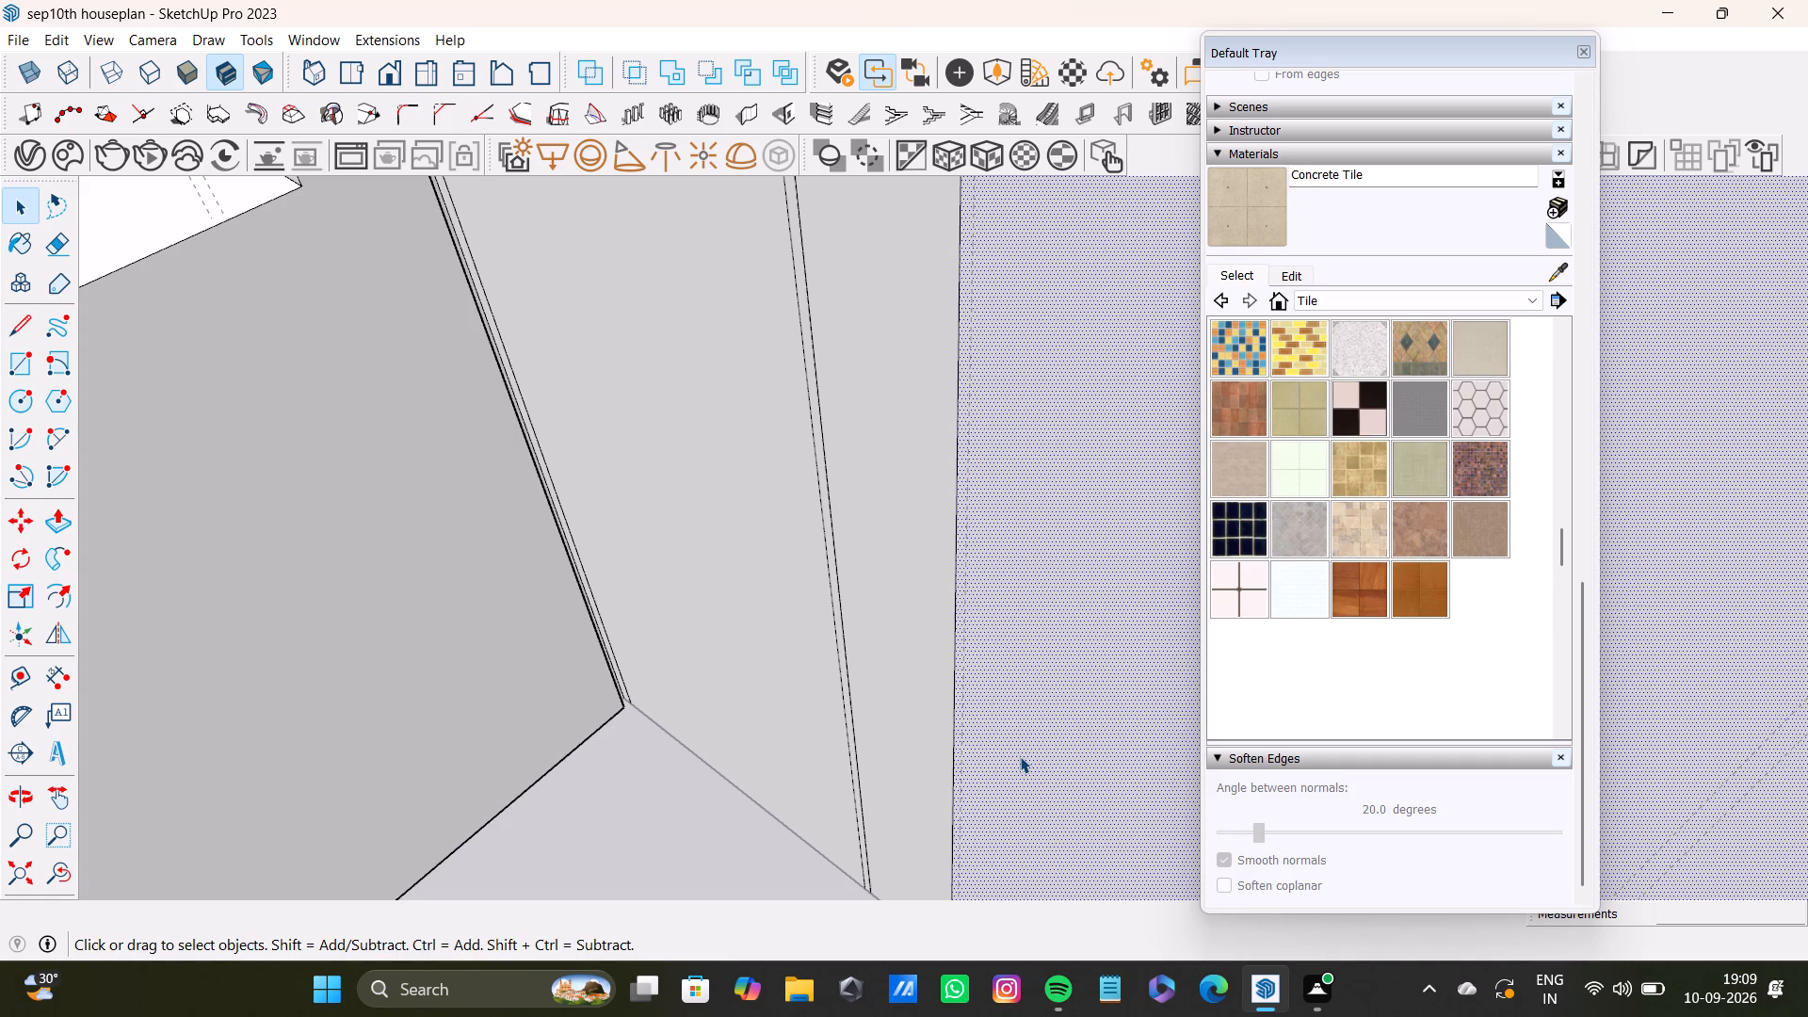
pyautogui.scroll(-19, 912, 426)
pyautogui.keyDown('shift'); pyautogui.moveTo(951, 396); pyautogui.dragTo(1014, 715, button='middle'); pyautogui.keyUp('shift')
pyautogui.scroll(-4, 997, 609)
pyautogui.scroll(-8, 992, 512)
pyautogui.keyDown('shift'); pyautogui.moveTo(998, 458); pyautogui.dragTo(977, 560, button='middle'); pyautogui.keyUp('shift')
pyautogui.scroll(13, 991, 508)
pyautogui.press('l')
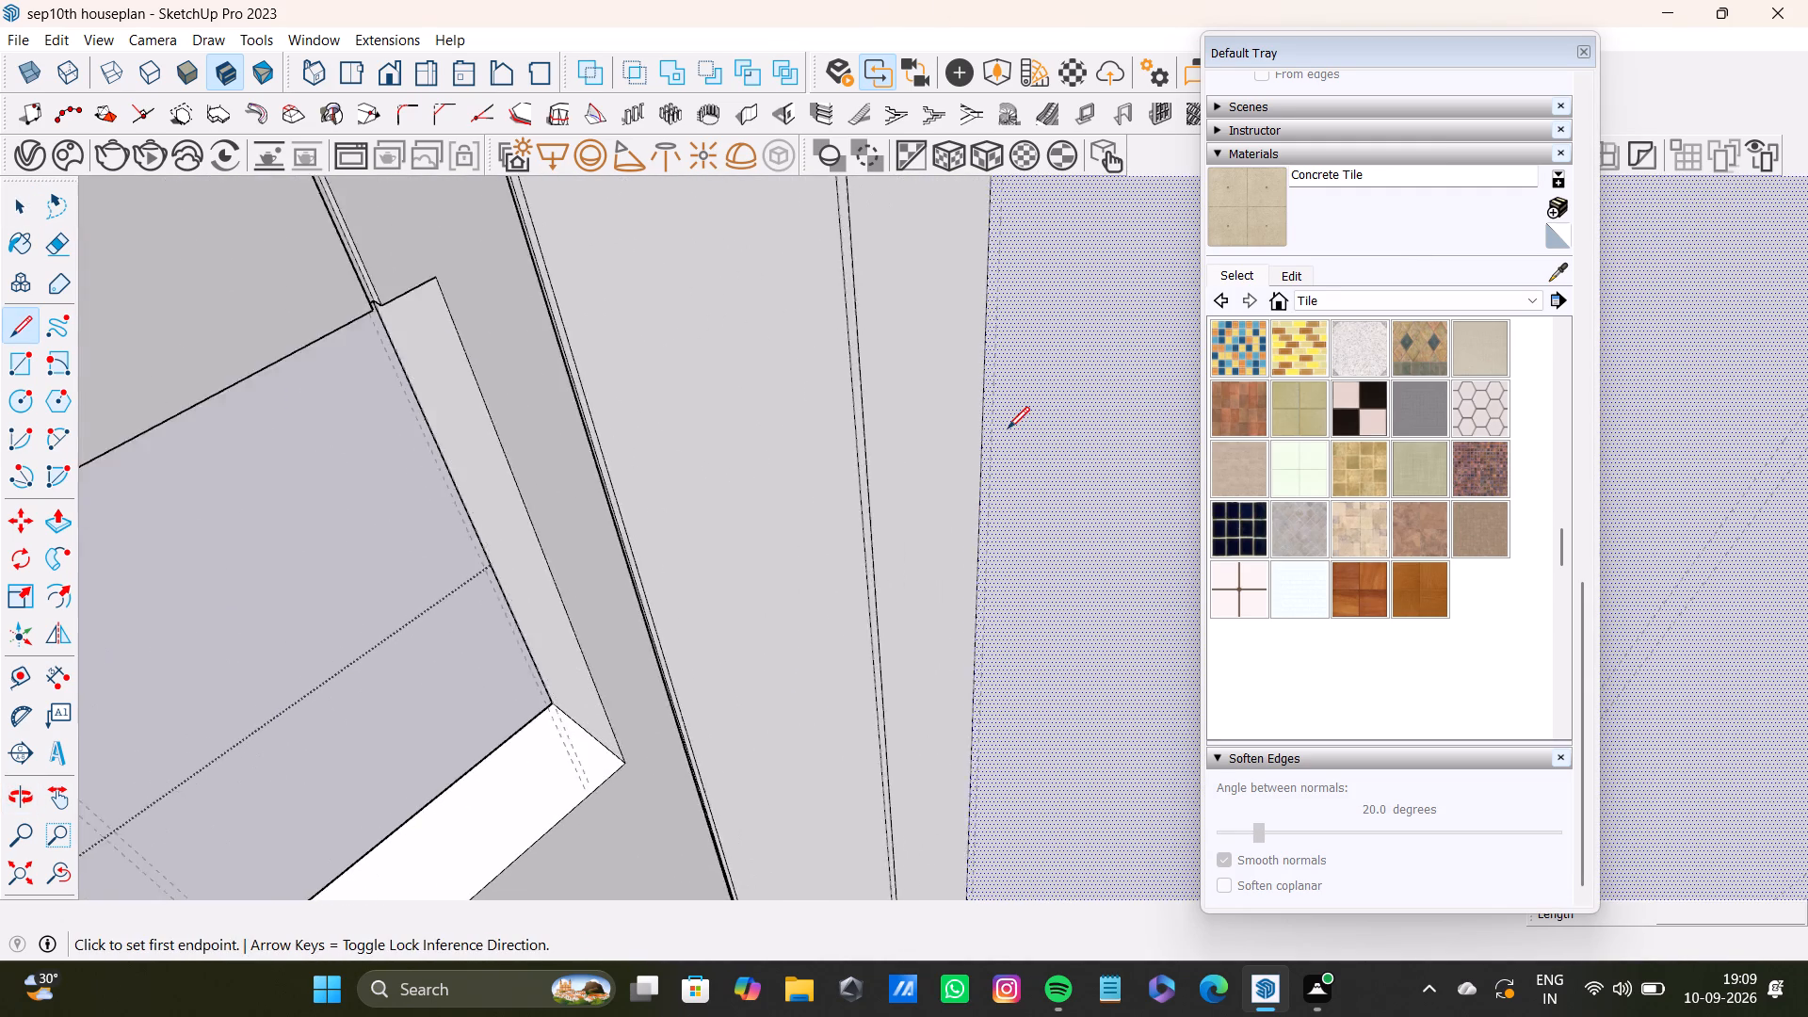
pyautogui.scroll(1, 1008, 428)
pyautogui.keyDown('shift'); pyautogui.moveTo(1008, 428); pyautogui.dragTo(986, 680, button='middle'); pyautogui.keyUp('shift')
pyautogui.scroll(-7, 984, 415)
pyautogui.keyDown('shift'); pyautogui.moveTo(977, 356); pyautogui.dragTo(942, 511, button='middle'); pyautogui.keyUp('shift')
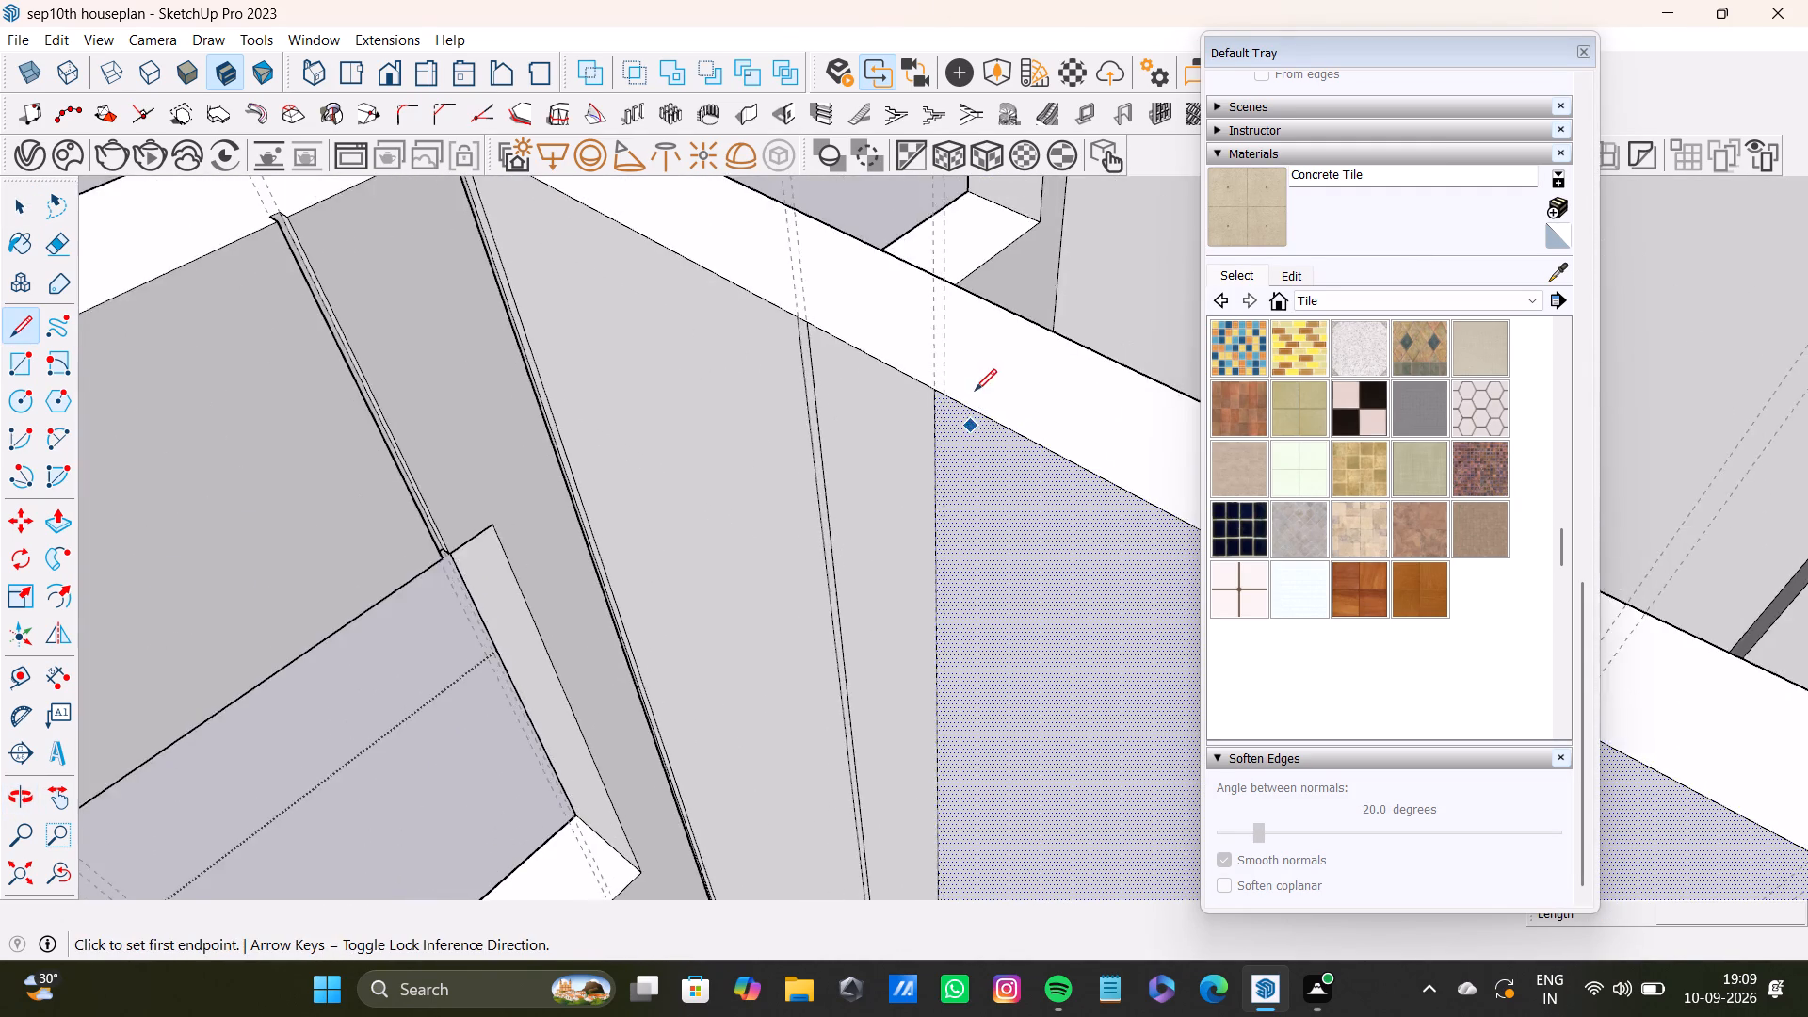
pyautogui.scroll(10, 975, 391)
pyautogui.click(904, 397)
pyautogui.scroll(-3, 919, 701)
pyautogui.keyDown('shift'); pyautogui.moveTo(925, 718); pyautogui.dragTo(924, 710, button='middle'); pyautogui.keyUp('shift')
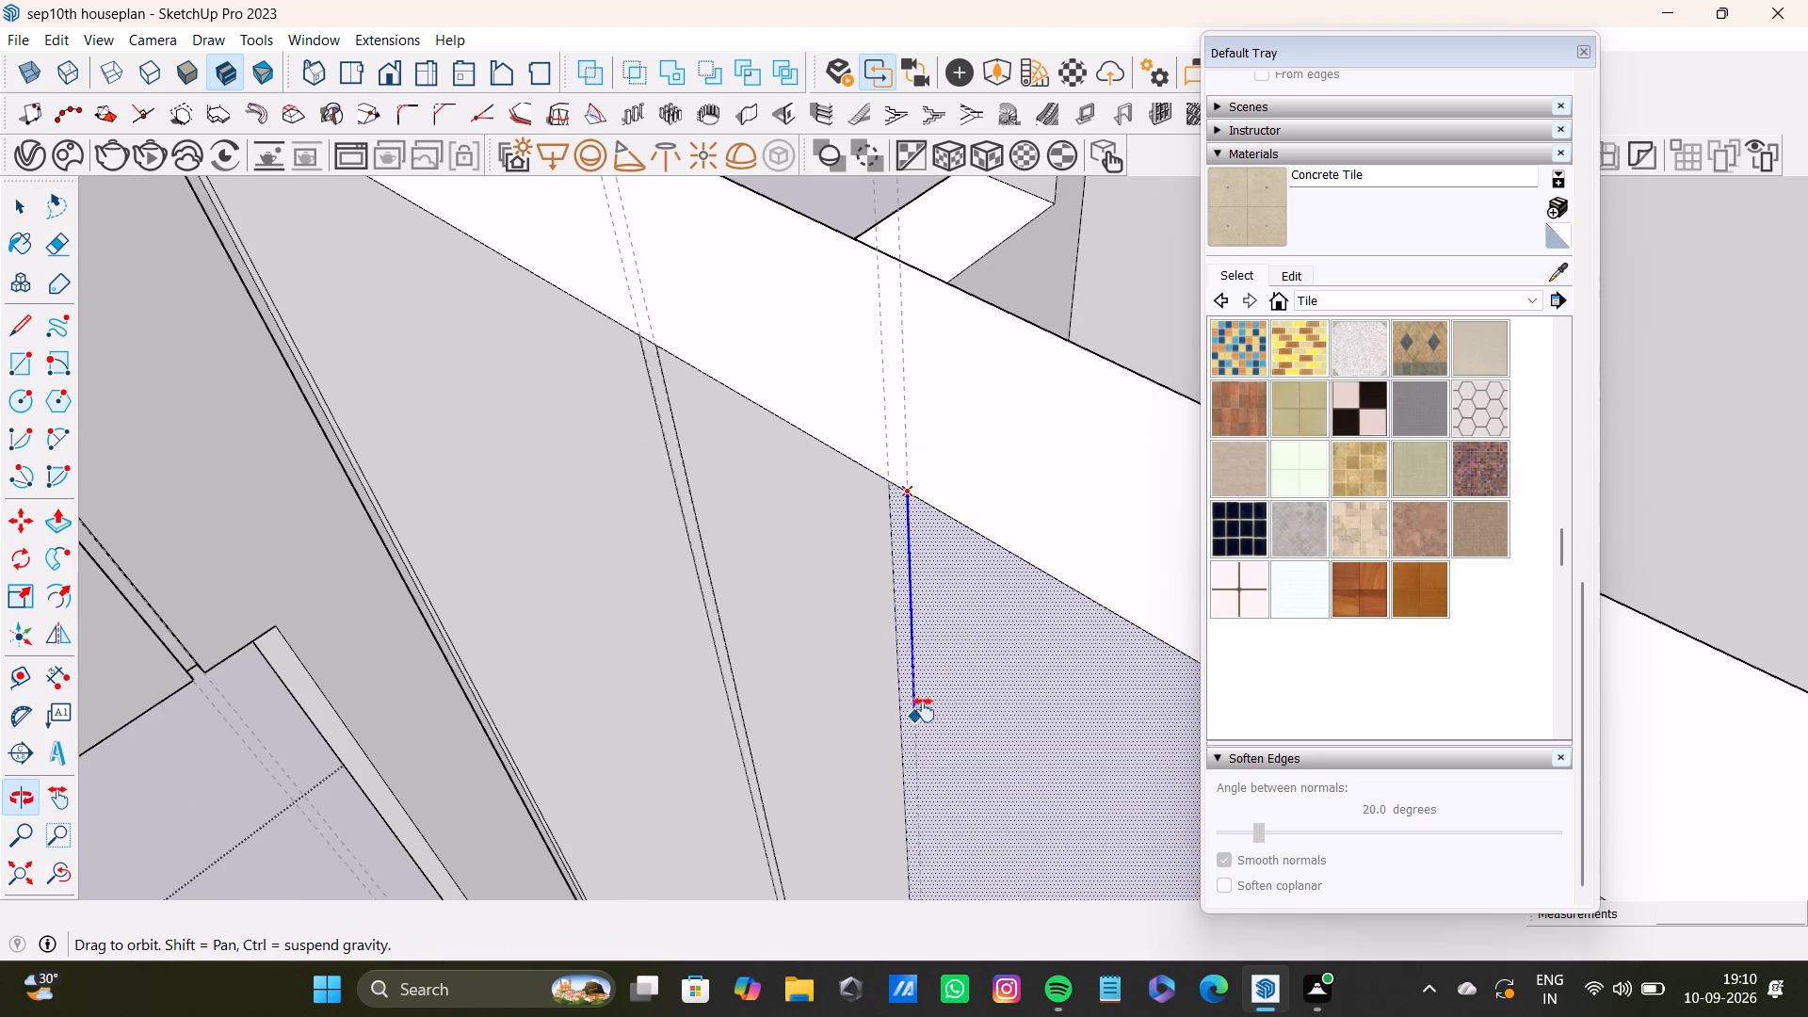
pyautogui.keyDown('shift'); pyautogui.moveTo(924, 710); pyautogui.dragTo(924, 659, button='middle'); pyautogui.keyUp('shift')
pyautogui.scroll(-2, 910, 754)
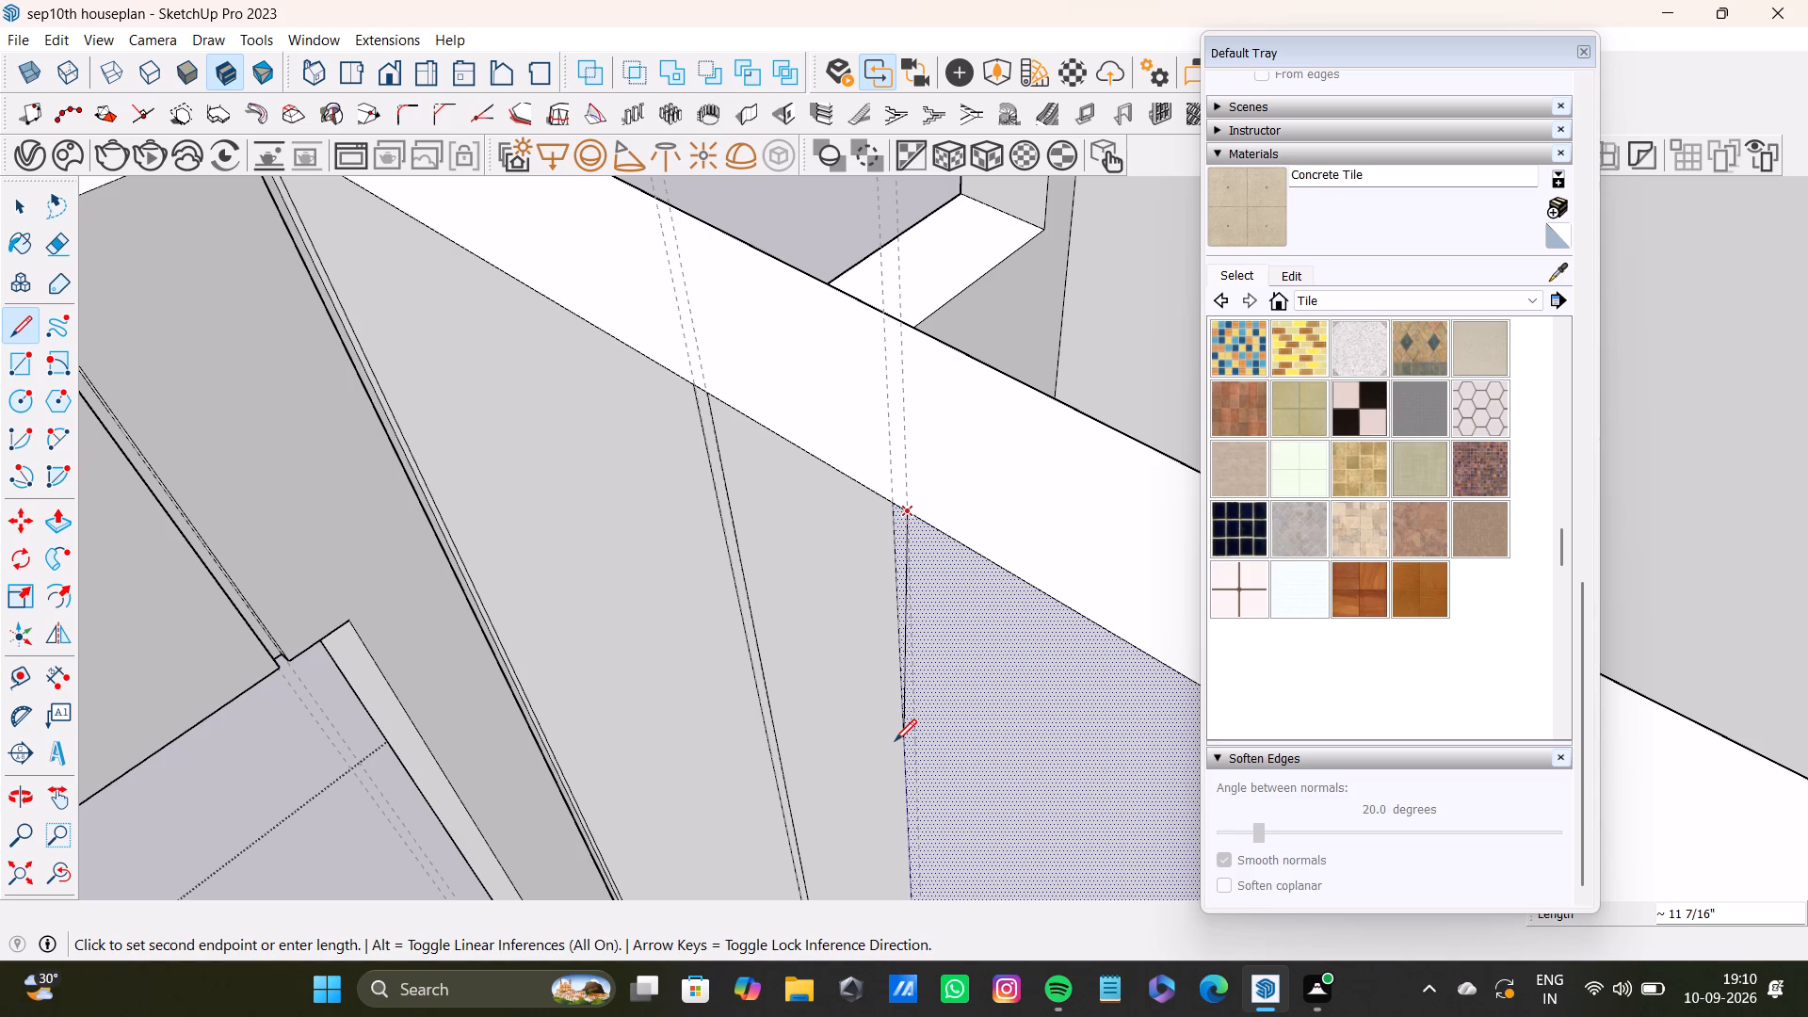
pyautogui.scroll(-3, 967, 564)
pyautogui.scroll(-9, 908, 624)
pyautogui.keyDown('shift'); pyautogui.moveTo(938, 767); pyautogui.dragTo(928, 434, button='middle'); pyautogui.keyUp('shift')
pyautogui.scroll(2, 926, 533)
pyautogui.keyDown('shift'); pyautogui.moveTo(928, 678); pyautogui.dragTo(944, 454, button='middle'); pyautogui.keyUp('shift')
pyautogui.scroll(2, 936, 621)
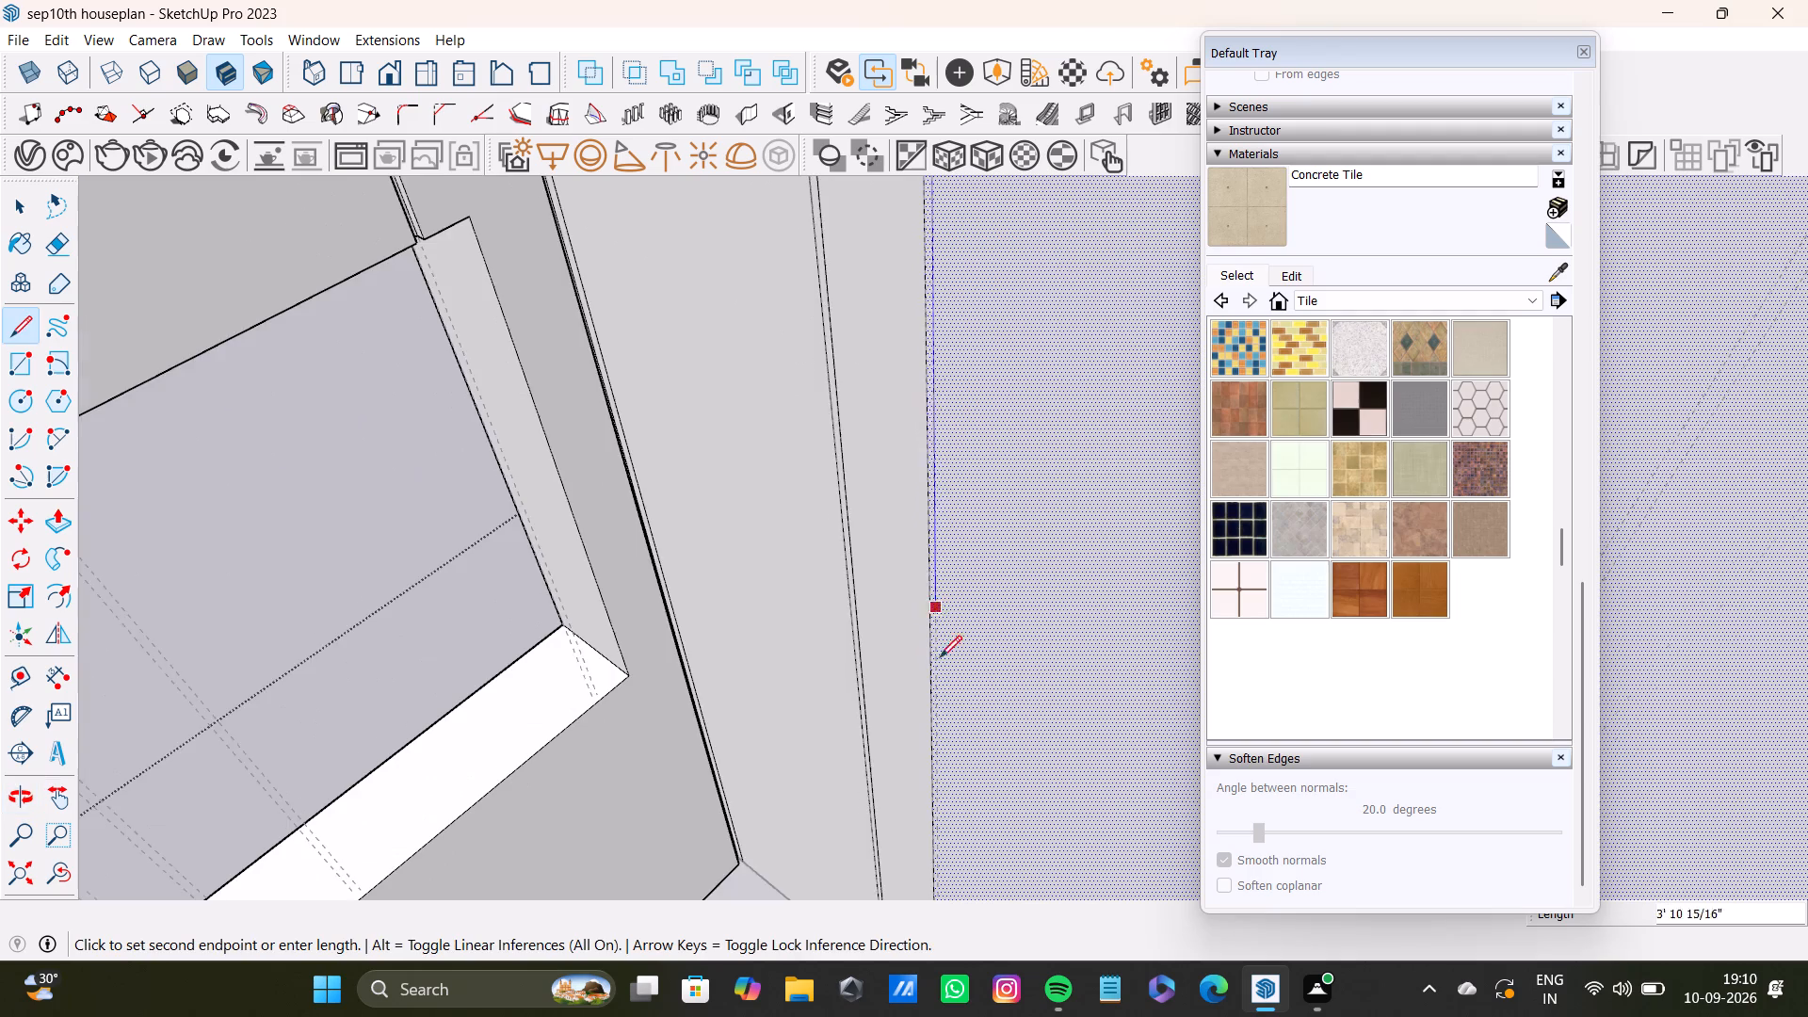
pyautogui.scroll(1, 940, 657)
pyautogui.keyDown('shift'); pyautogui.moveTo(944, 719); pyautogui.dragTo(943, 280, button='middle'); pyautogui.keyUp('shift')
pyautogui.scroll(2, 977, 423)
pyautogui.keyDown('shift'); pyautogui.moveTo(942, 737); pyautogui.dragTo(972, 494, button='middle'); pyautogui.keyUp('shift')
pyautogui.scroll(8, 945, 648)
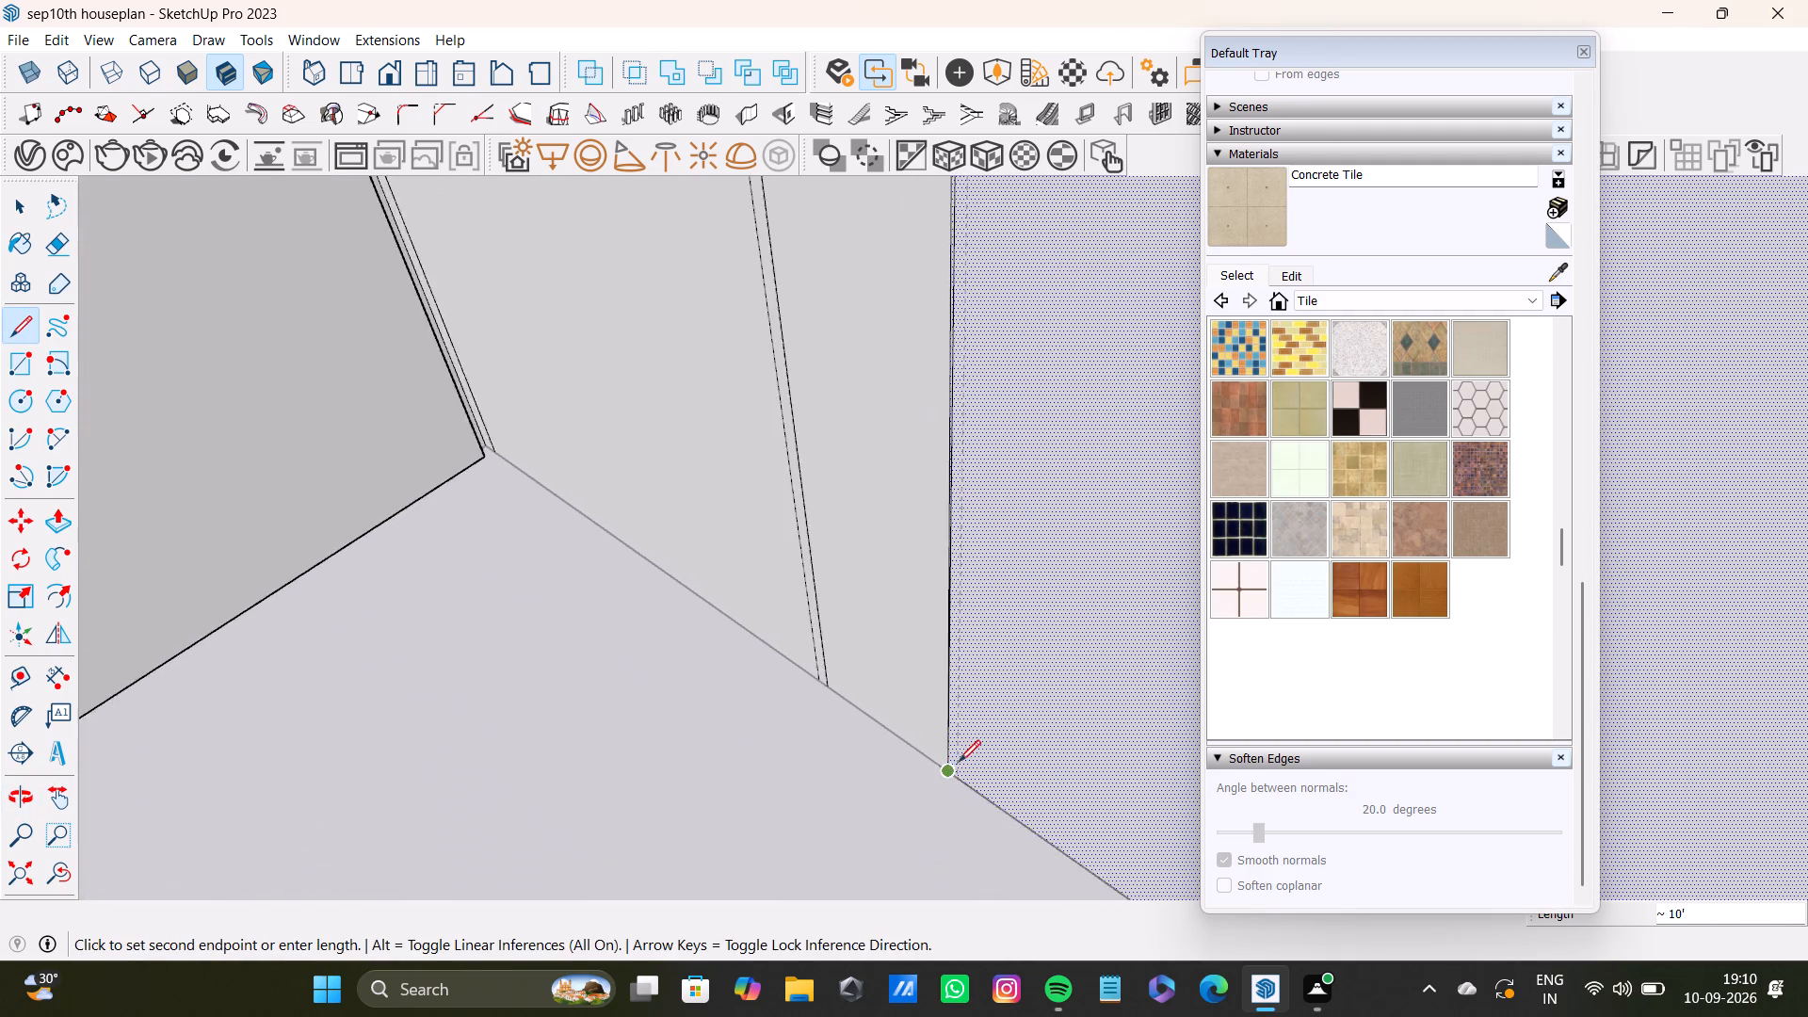
pyautogui.scroll(3, 959, 762)
pyautogui.click(961, 779)
pyautogui.scroll(-9, 970, 751)
pyautogui.press('space')
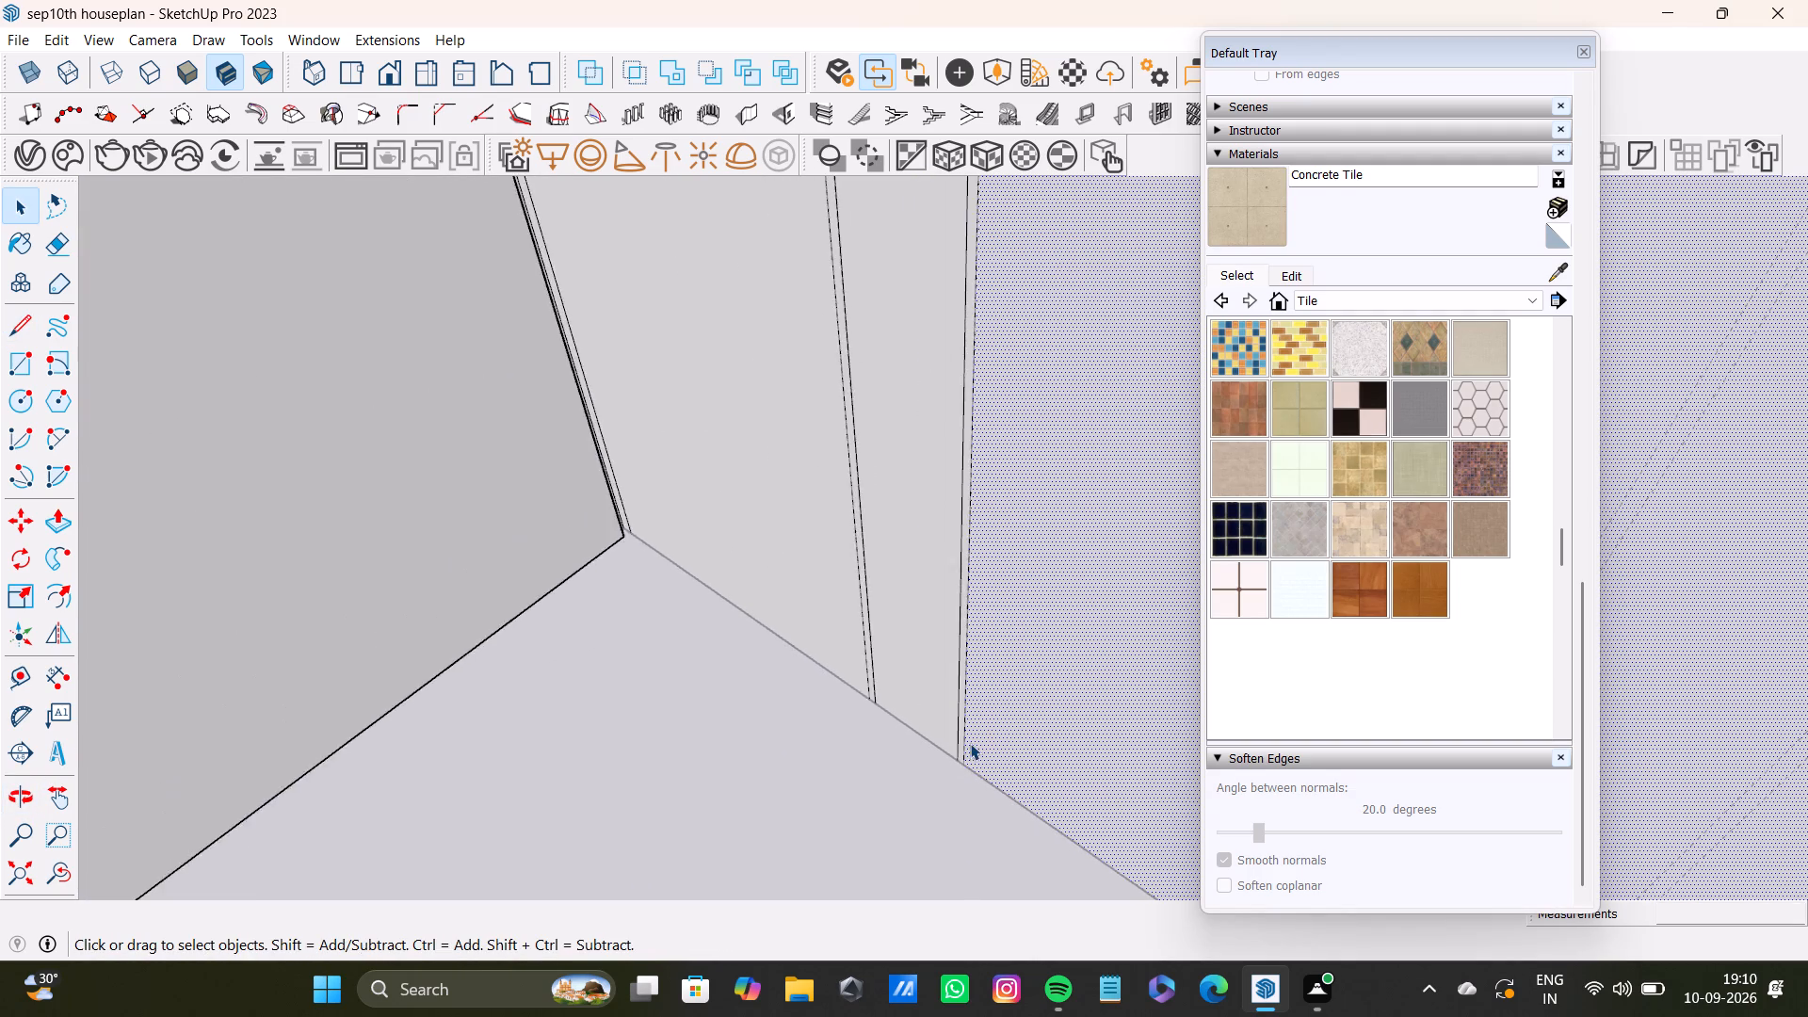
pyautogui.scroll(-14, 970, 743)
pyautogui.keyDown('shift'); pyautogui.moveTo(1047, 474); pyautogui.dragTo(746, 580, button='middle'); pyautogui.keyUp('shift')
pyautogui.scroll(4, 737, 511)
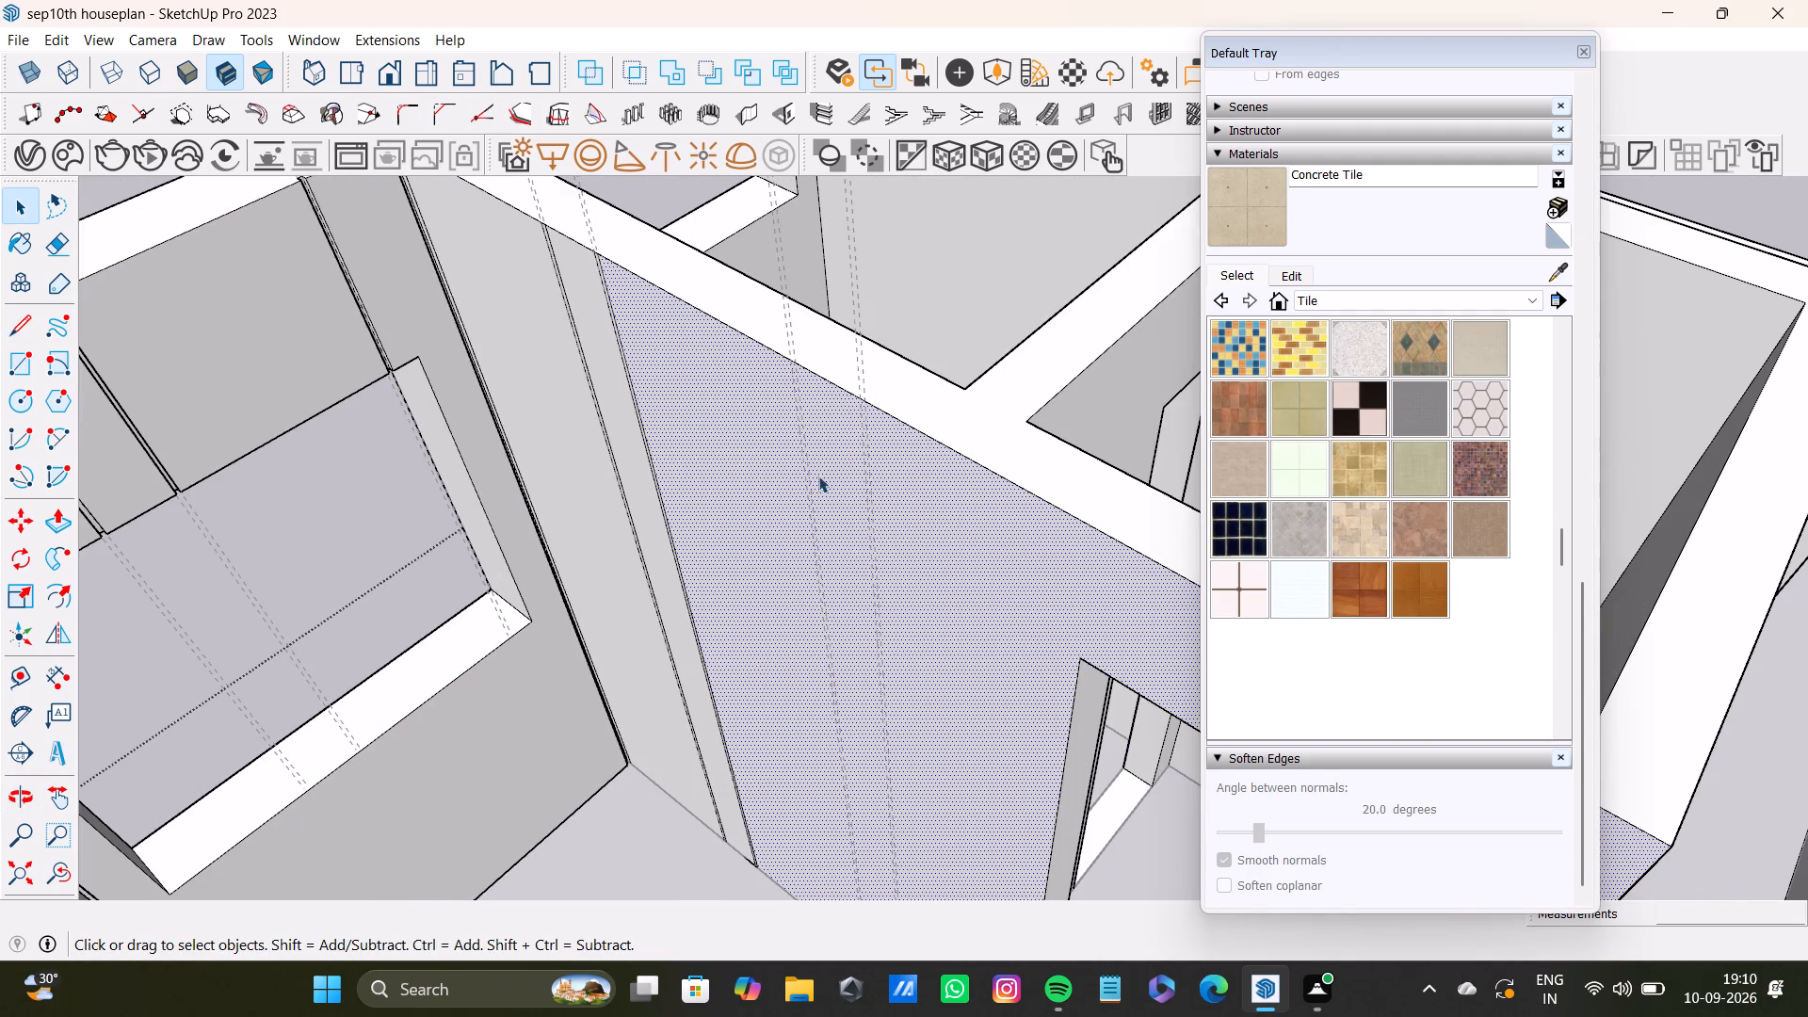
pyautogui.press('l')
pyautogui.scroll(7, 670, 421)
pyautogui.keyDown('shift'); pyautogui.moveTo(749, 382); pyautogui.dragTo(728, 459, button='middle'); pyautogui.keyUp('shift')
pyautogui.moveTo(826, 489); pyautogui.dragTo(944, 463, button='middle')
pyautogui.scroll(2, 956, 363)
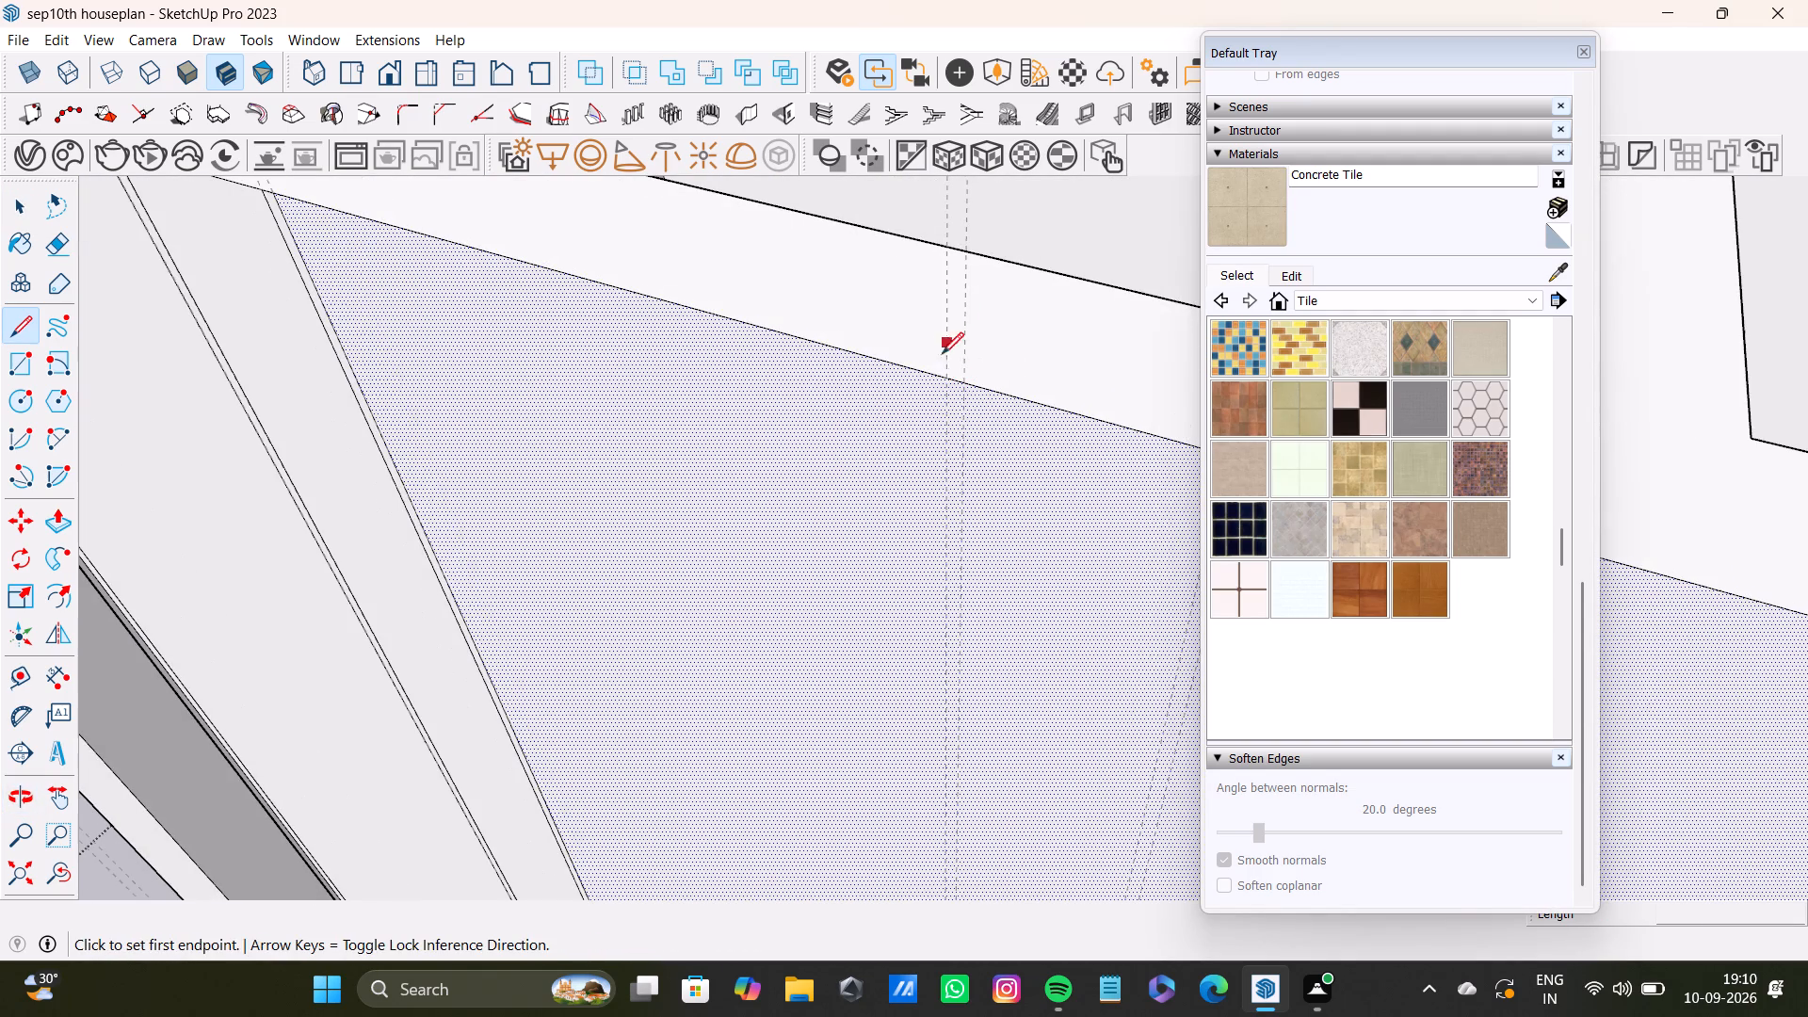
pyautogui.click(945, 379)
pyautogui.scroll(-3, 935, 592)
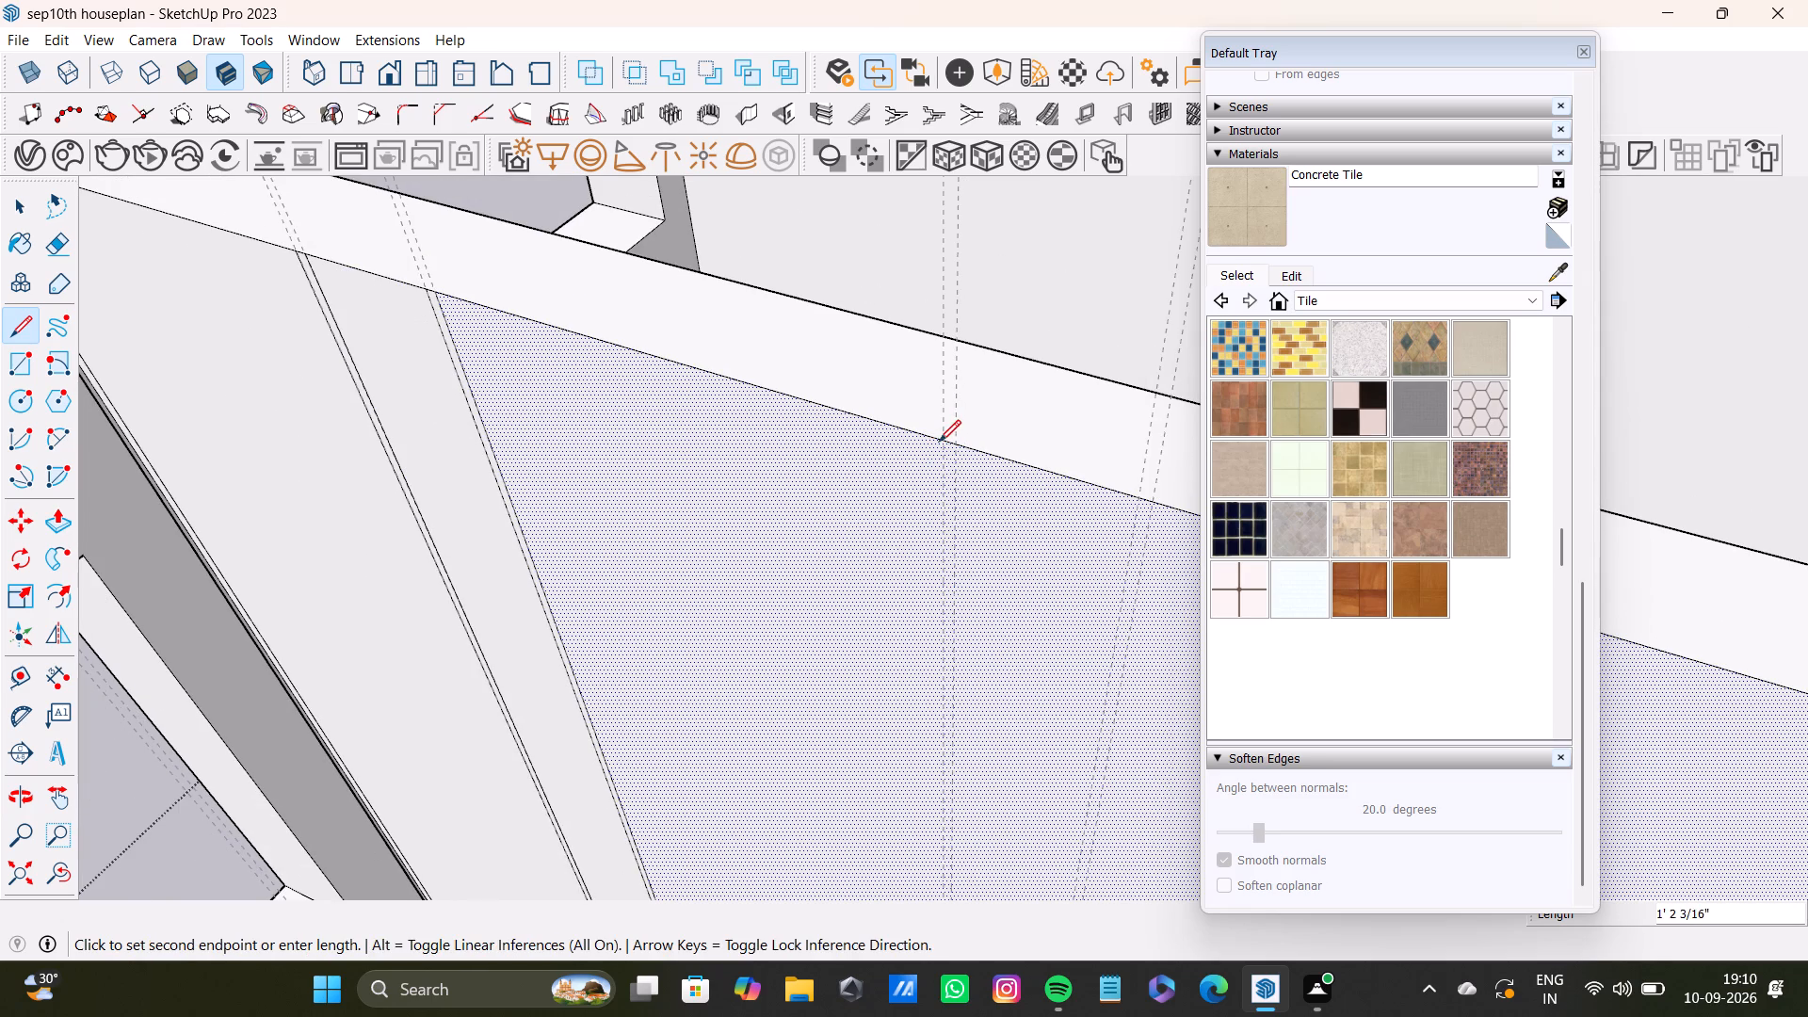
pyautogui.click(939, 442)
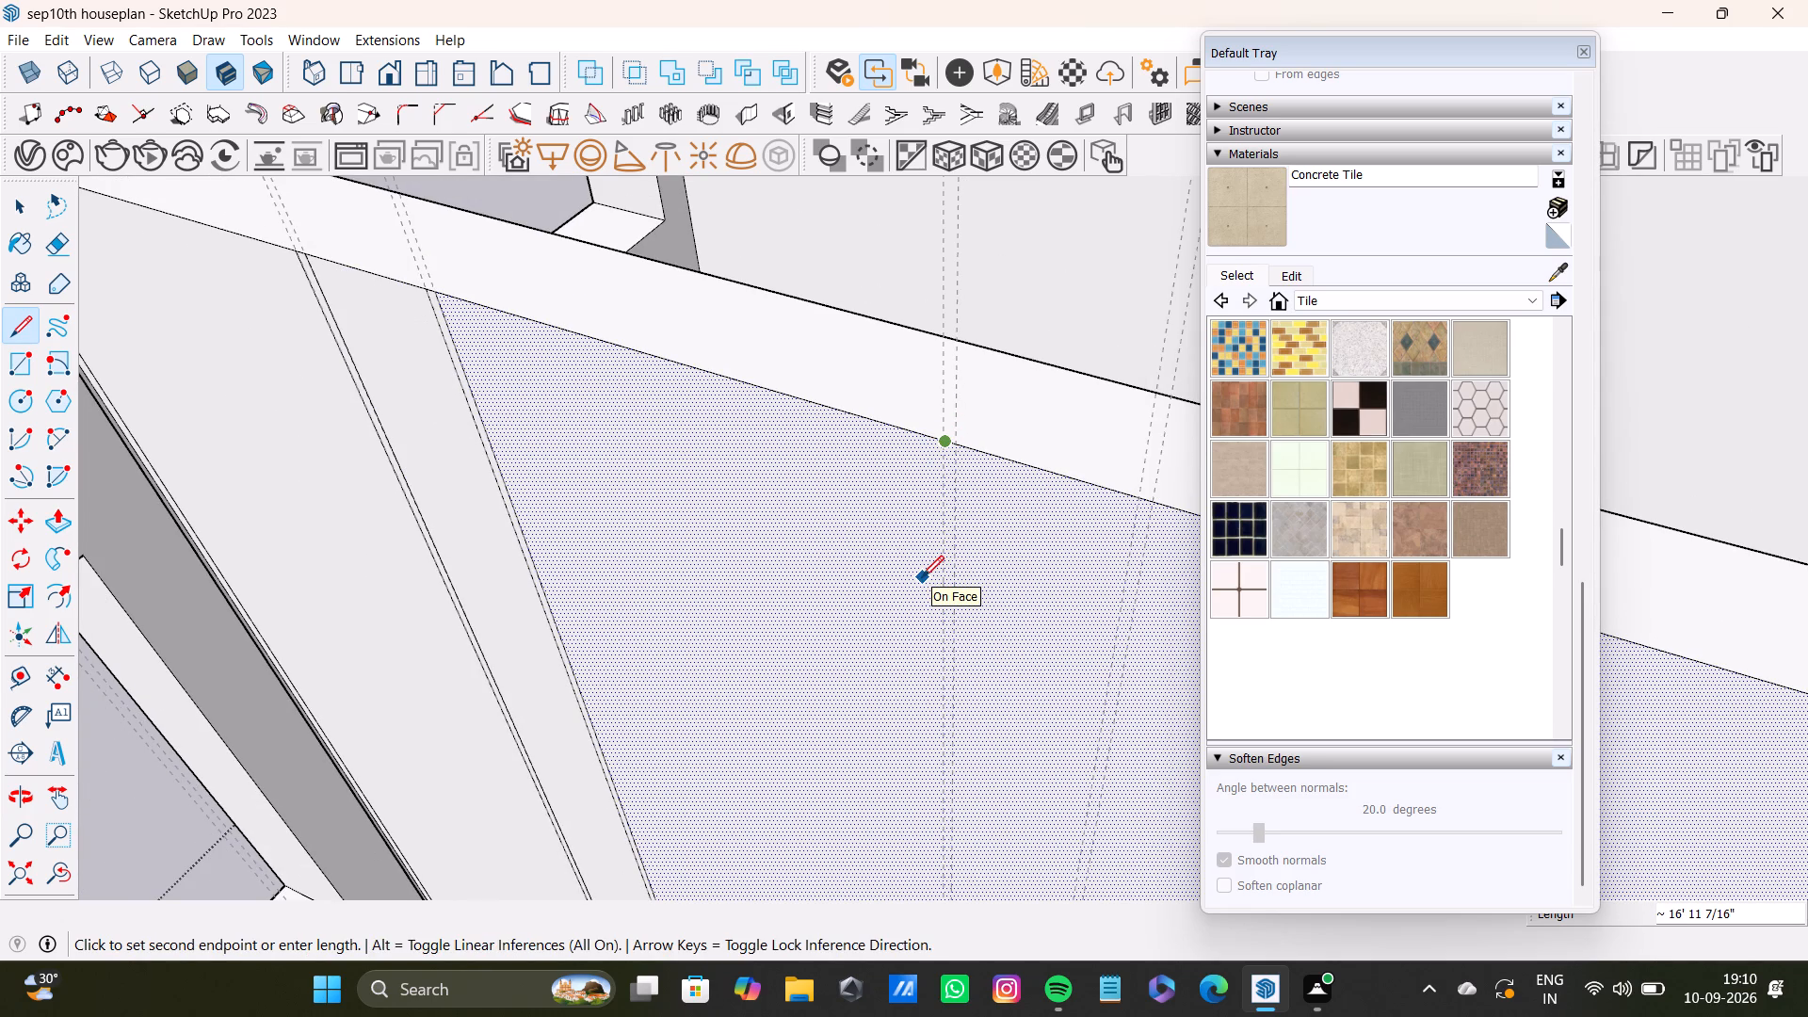
# Draw a vertical line along the first guide of the next pair, from the long hall wall's top edge to its base.
pyautogui.scroll(1, 917, 434)
pyautogui.press('l')
pyautogui.scroll(3, 977, 455)
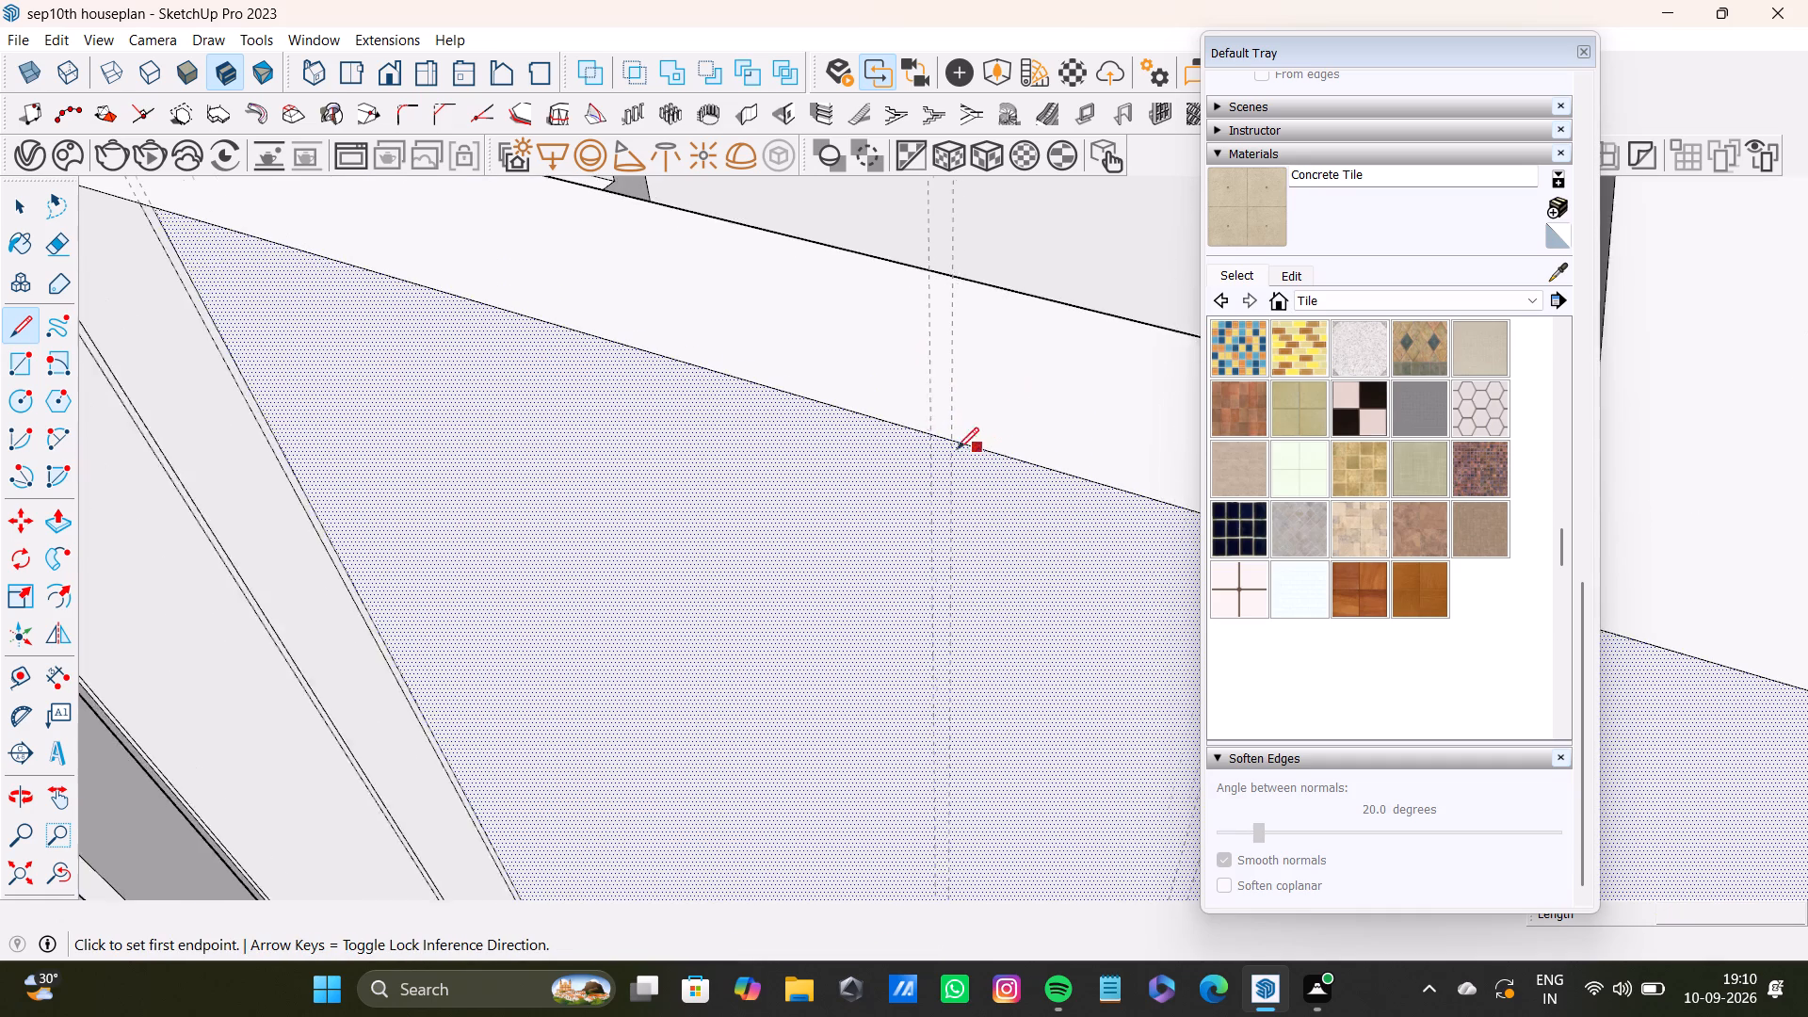
pyautogui.scroll(8, 957, 449)
pyautogui.click(949, 428)
pyautogui.scroll(-4, 946, 610)
pyautogui.keyDown('shift'); pyautogui.moveTo(938, 643); pyautogui.dragTo(943, 367, button='middle'); pyautogui.keyUp('shift')
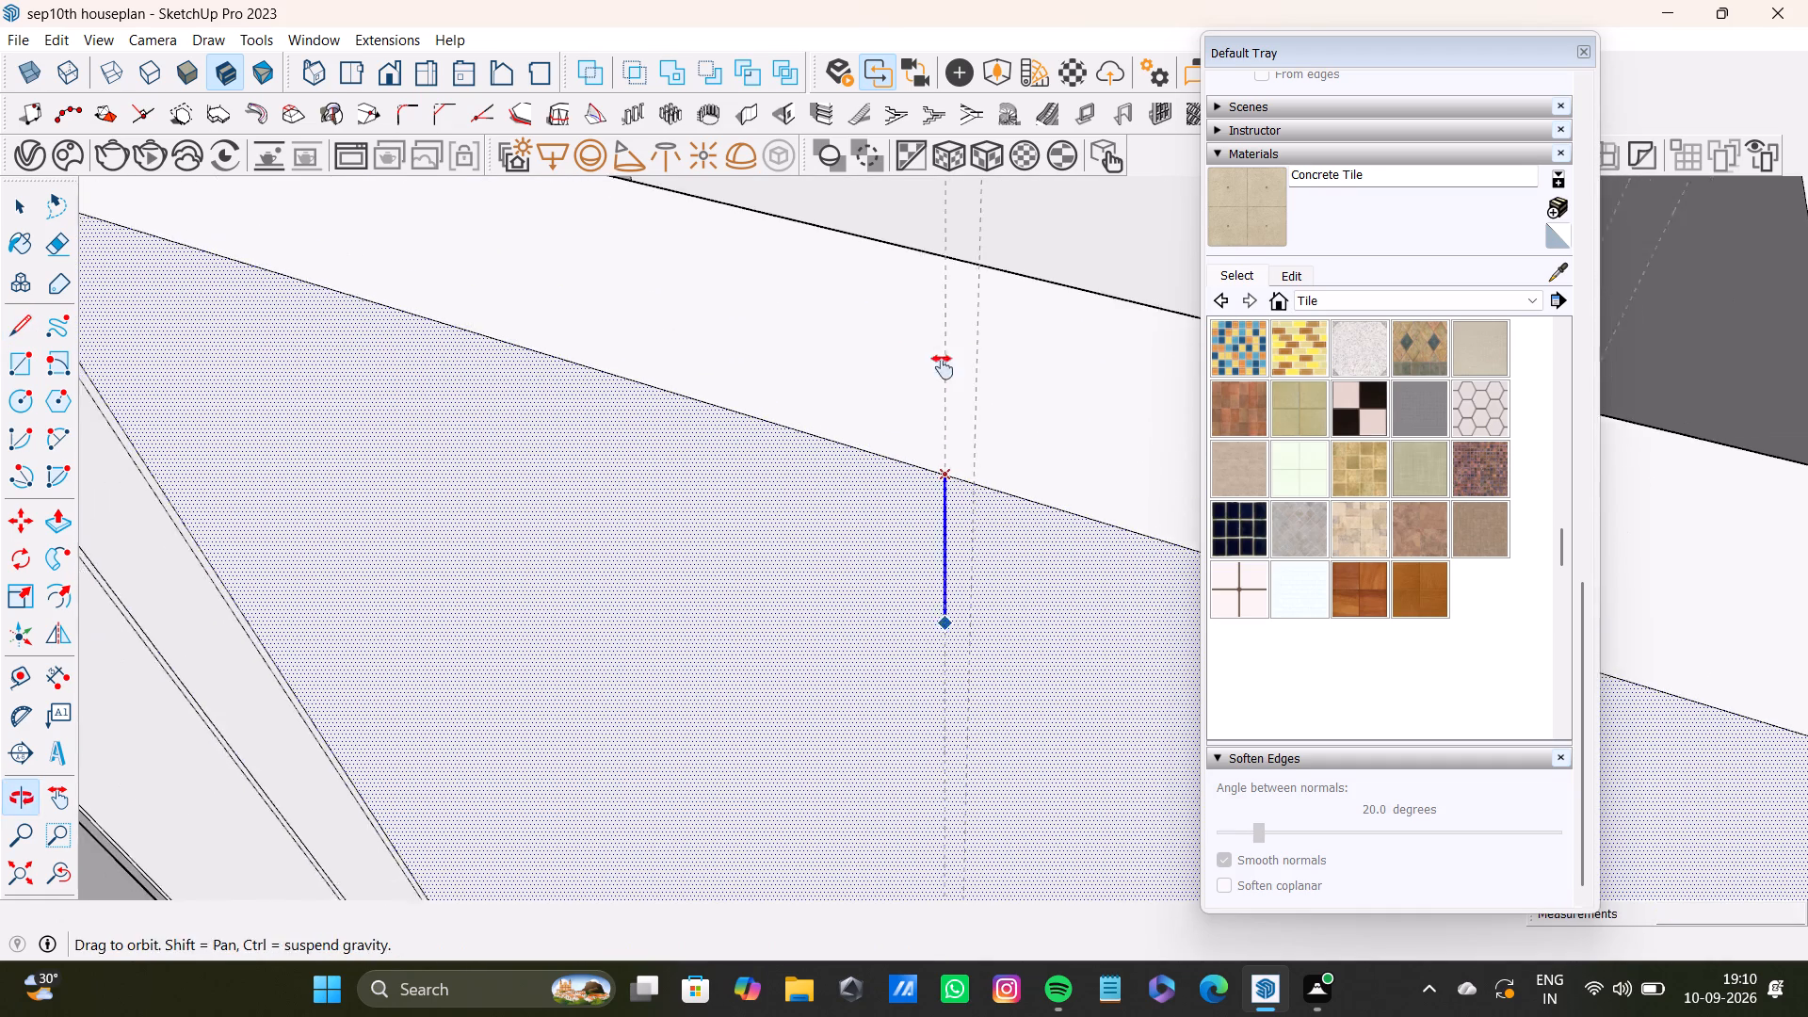
pyautogui.keyDown('shift'); pyautogui.moveTo(943, 367); pyautogui.dragTo(943, 249, button='middle'); pyautogui.keyUp('shift')
pyautogui.scroll(-4, 952, 525)
pyautogui.scroll(-3, 944, 611)
pyautogui.keyDown('shift'); pyautogui.moveTo(944, 633); pyautogui.dragTo(951, 359, button='middle'); pyautogui.keyUp('shift')
pyautogui.scroll(-4, 919, 572)
pyautogui.moveTo(934, 644); pyautogui.dragTo(944, 372, button='middle')
pyautogui.scroll(-2, 975, 638)
pyautogui.keyDown('shift'); pyautogui.moveTo(948, 686); pyautogui.dragTo(949, 593, button='middle'); pyautogui.keyUp('shift')
pyautogui.scroll(4, 939, 635)
pyautogui.moveTo(975, 623); pyautogui.dragTo(844, 670, button='middle')
pyautogui.scroll(1, 906, 646)
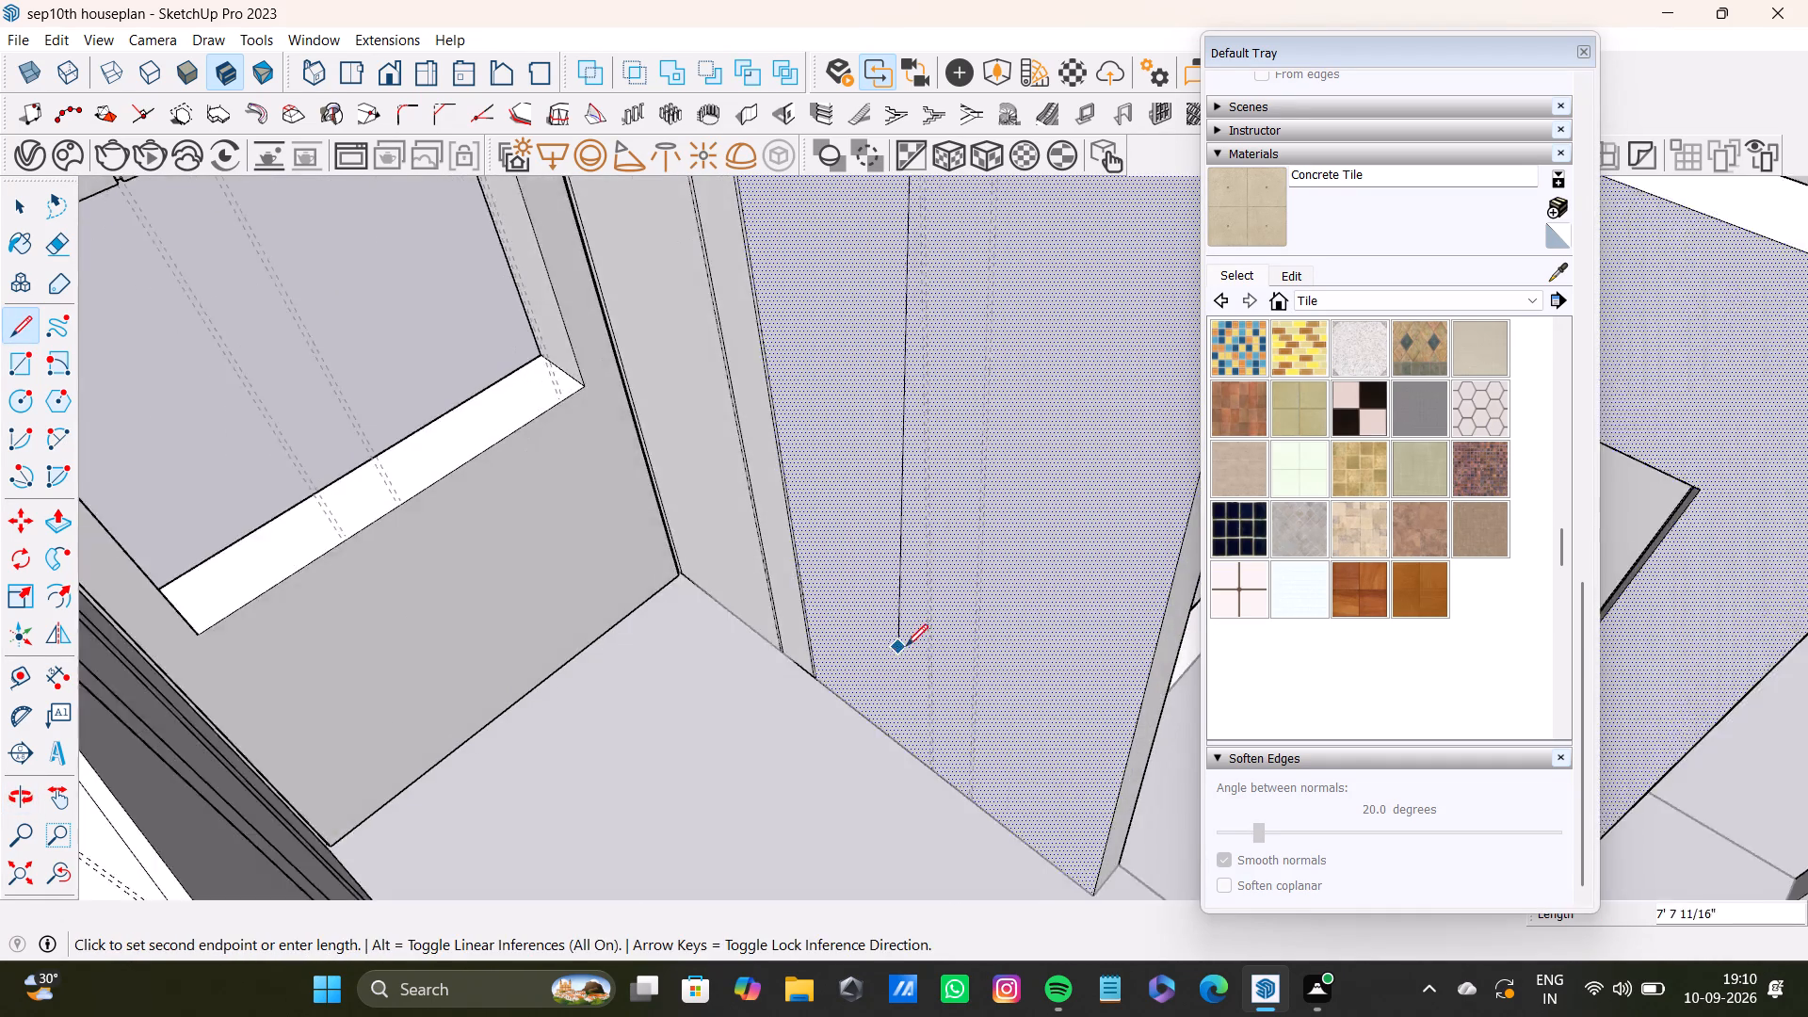
pyautogui.scroll(5, 906, 646)
pyautogui.keyDown('shift'); pyautogui.moveTo(927, 665); pyautogui.dragTo(949, 579, button='middle'); pyautogui.keyUp('shift')
pyautogui.scroll(3, 944, 680)
pyautogui.keyDown('shift'); pyautogui.moveTo(949, 748); pyautogui.dragTo(993, 644, button='middle'); pyautogui.keyUp('shift')
pyautogui.scroll(6, 984, 696)
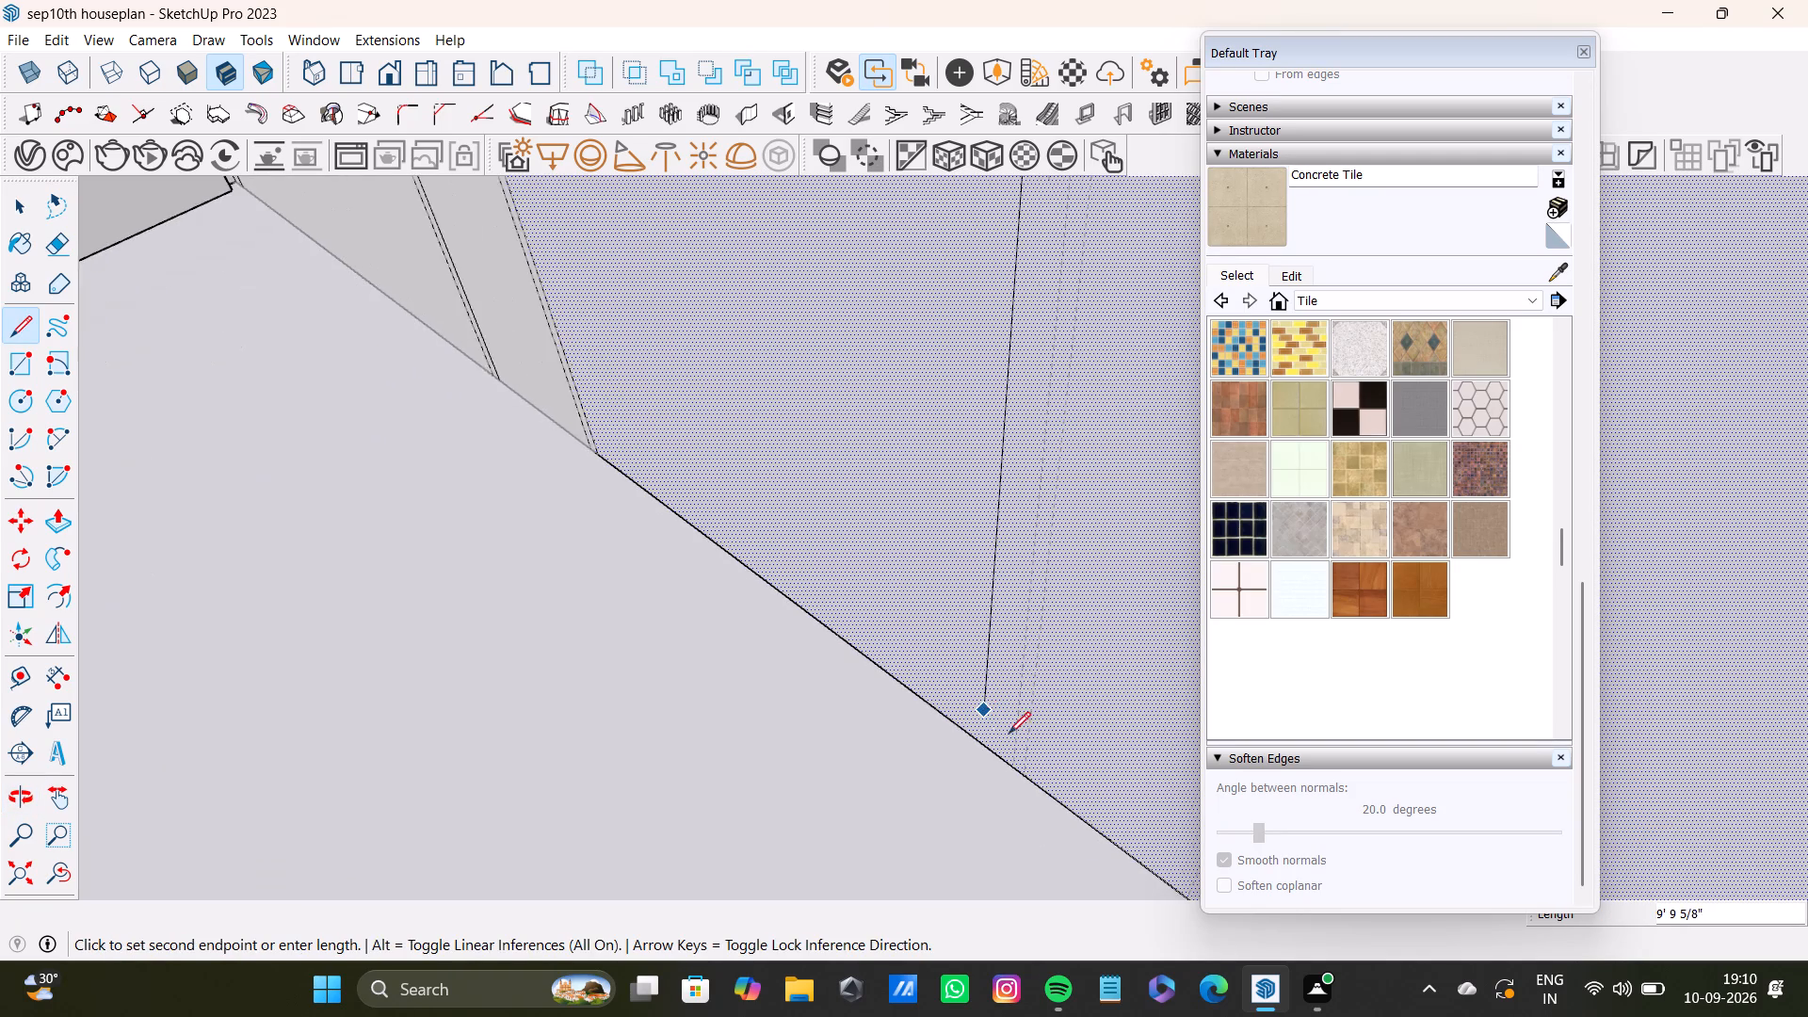
pyautogui.scroll(3, 1009, 734)
pyautogui.click(1012, 777)
pyautogui.scroll(-13, 1009, 769)
pyautogui.press('space')
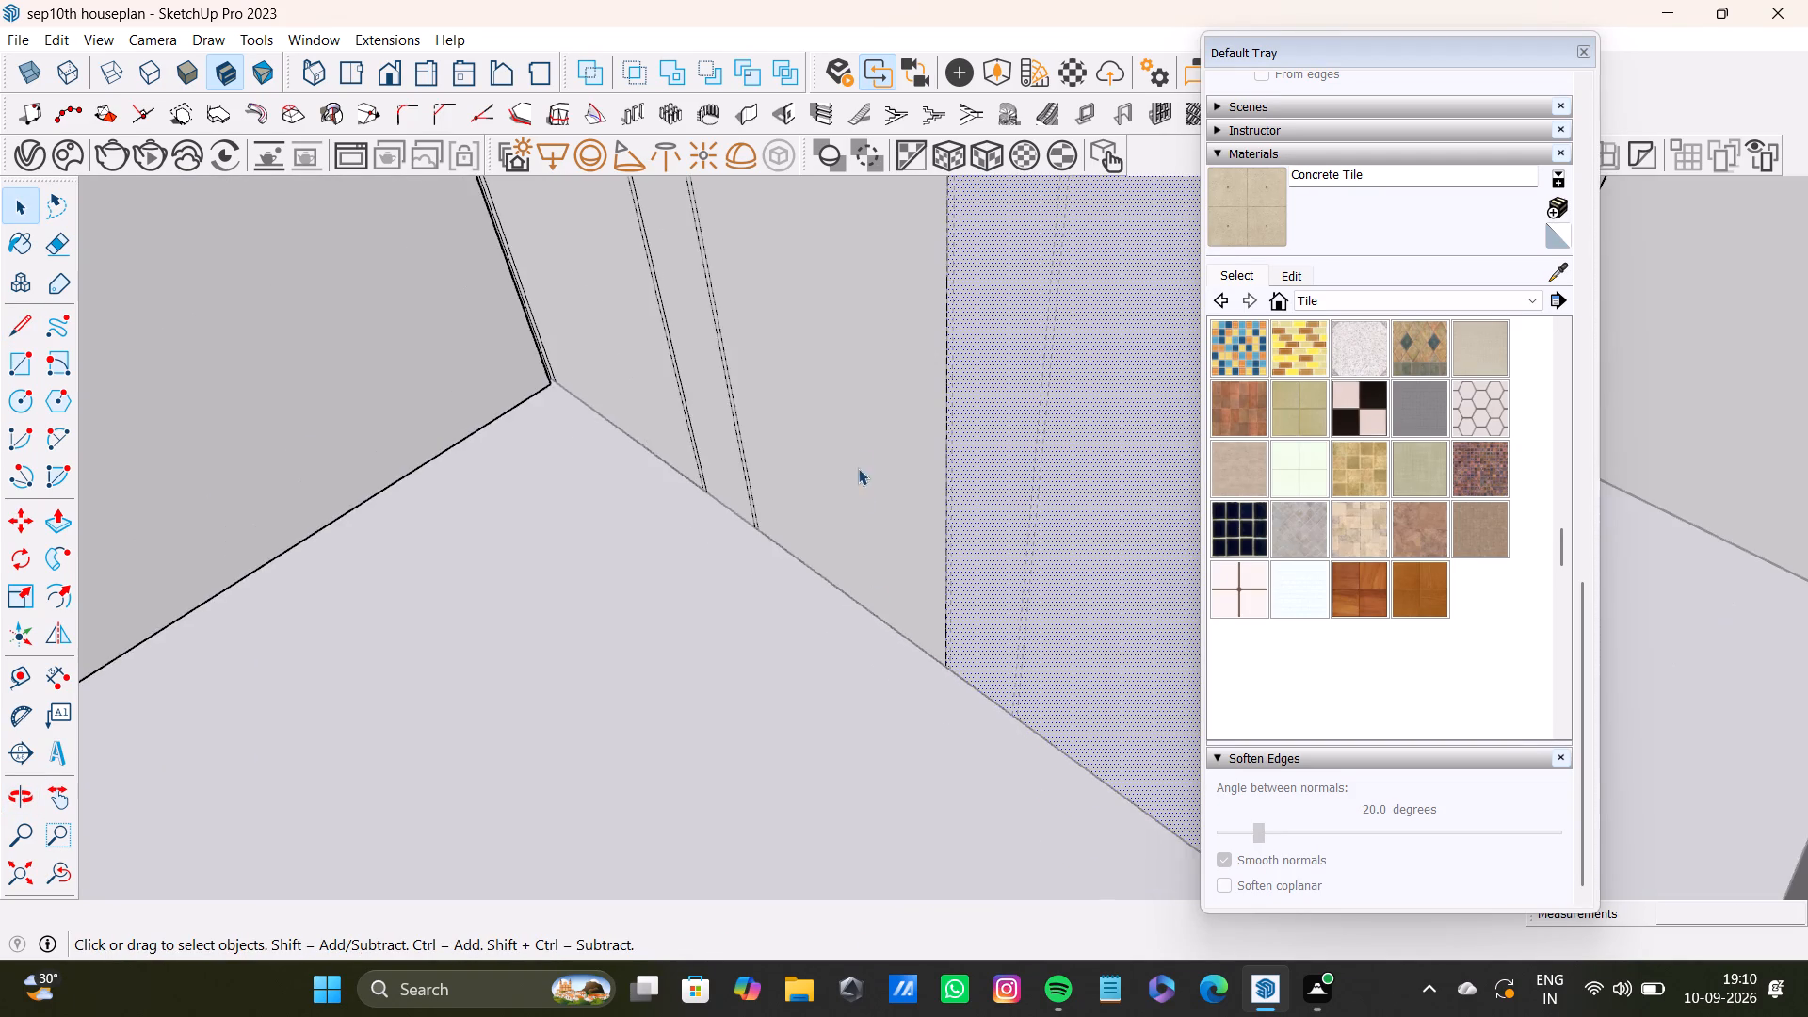
# Draw a second vertical line about 10' long along the paired guide beside it, from the wall's top edge to its base.
pyautogui.keyDown('shift'); pyautogui.moveTo(860, 394); pyautogui.dragTo(828, 875, button='middle'); pyautogui.keyUp('shift')
pyautogui.scroll(-7, 784, 348)
pyautogui.keyDown('shift'); pyautogui.moveTo(790, 320); pyautogui.dragTo(872, 577, button='middle'); pyautogui.keyUp('shift')
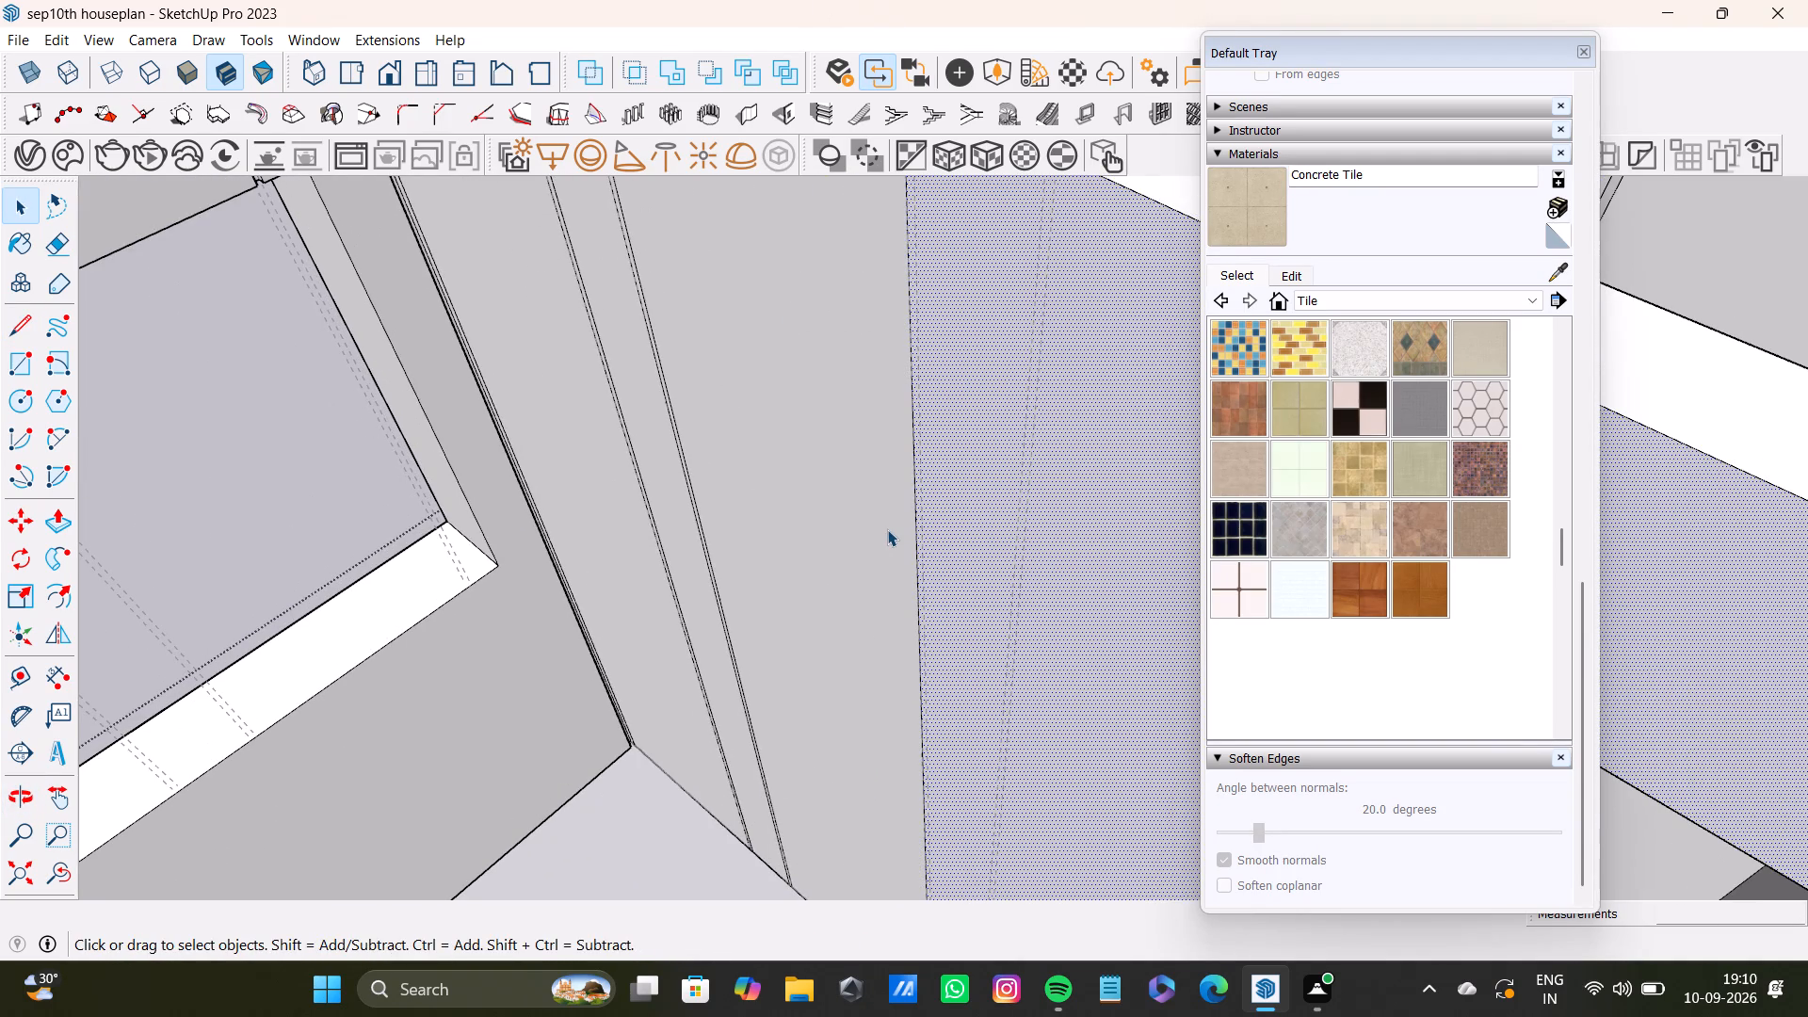
pyautogui.press('l')
pyautogui.keyDown('shift'); pyautogui.moveTo(877, 426); pyautogui.dragTo(882, 647, button='middle'); pyautogui.keyUp('shift')
pyautogui.scroll(3, 920, 477)
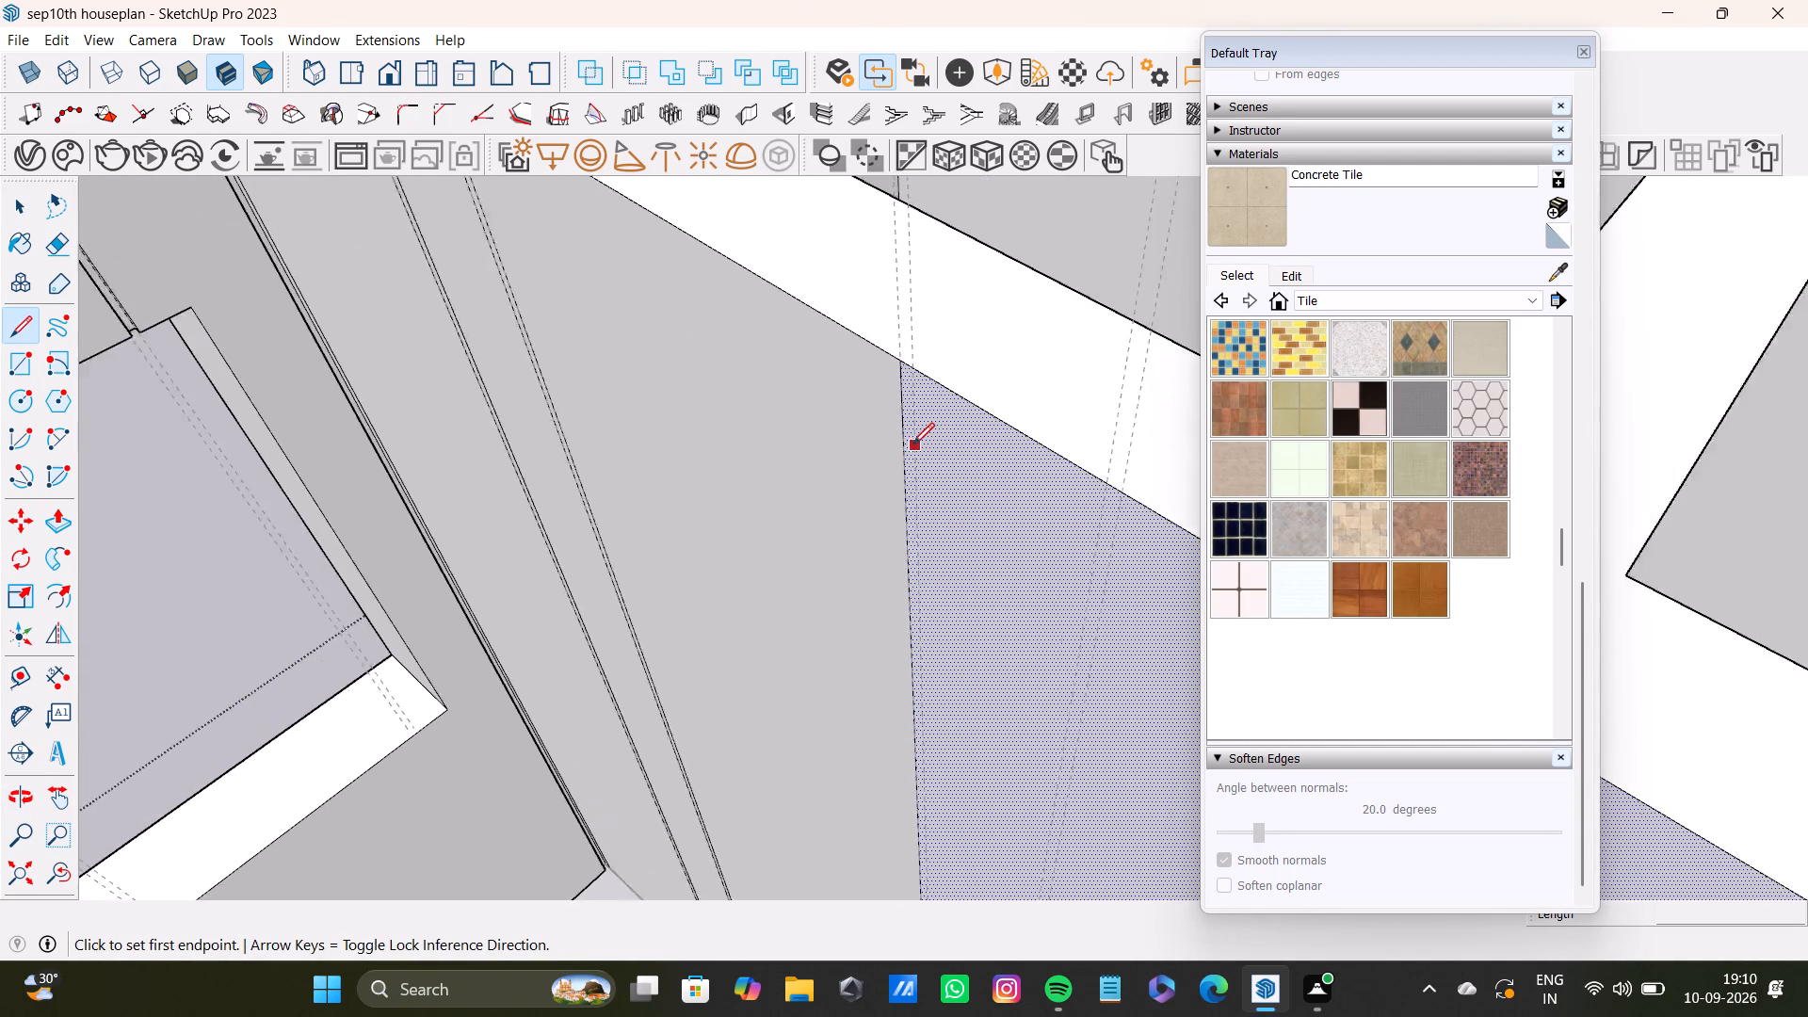
pyautogui.scroll(6, 912, 444)
pyautogui.click(914, 333)
pyautogui.scroll(-3, 894, 681)
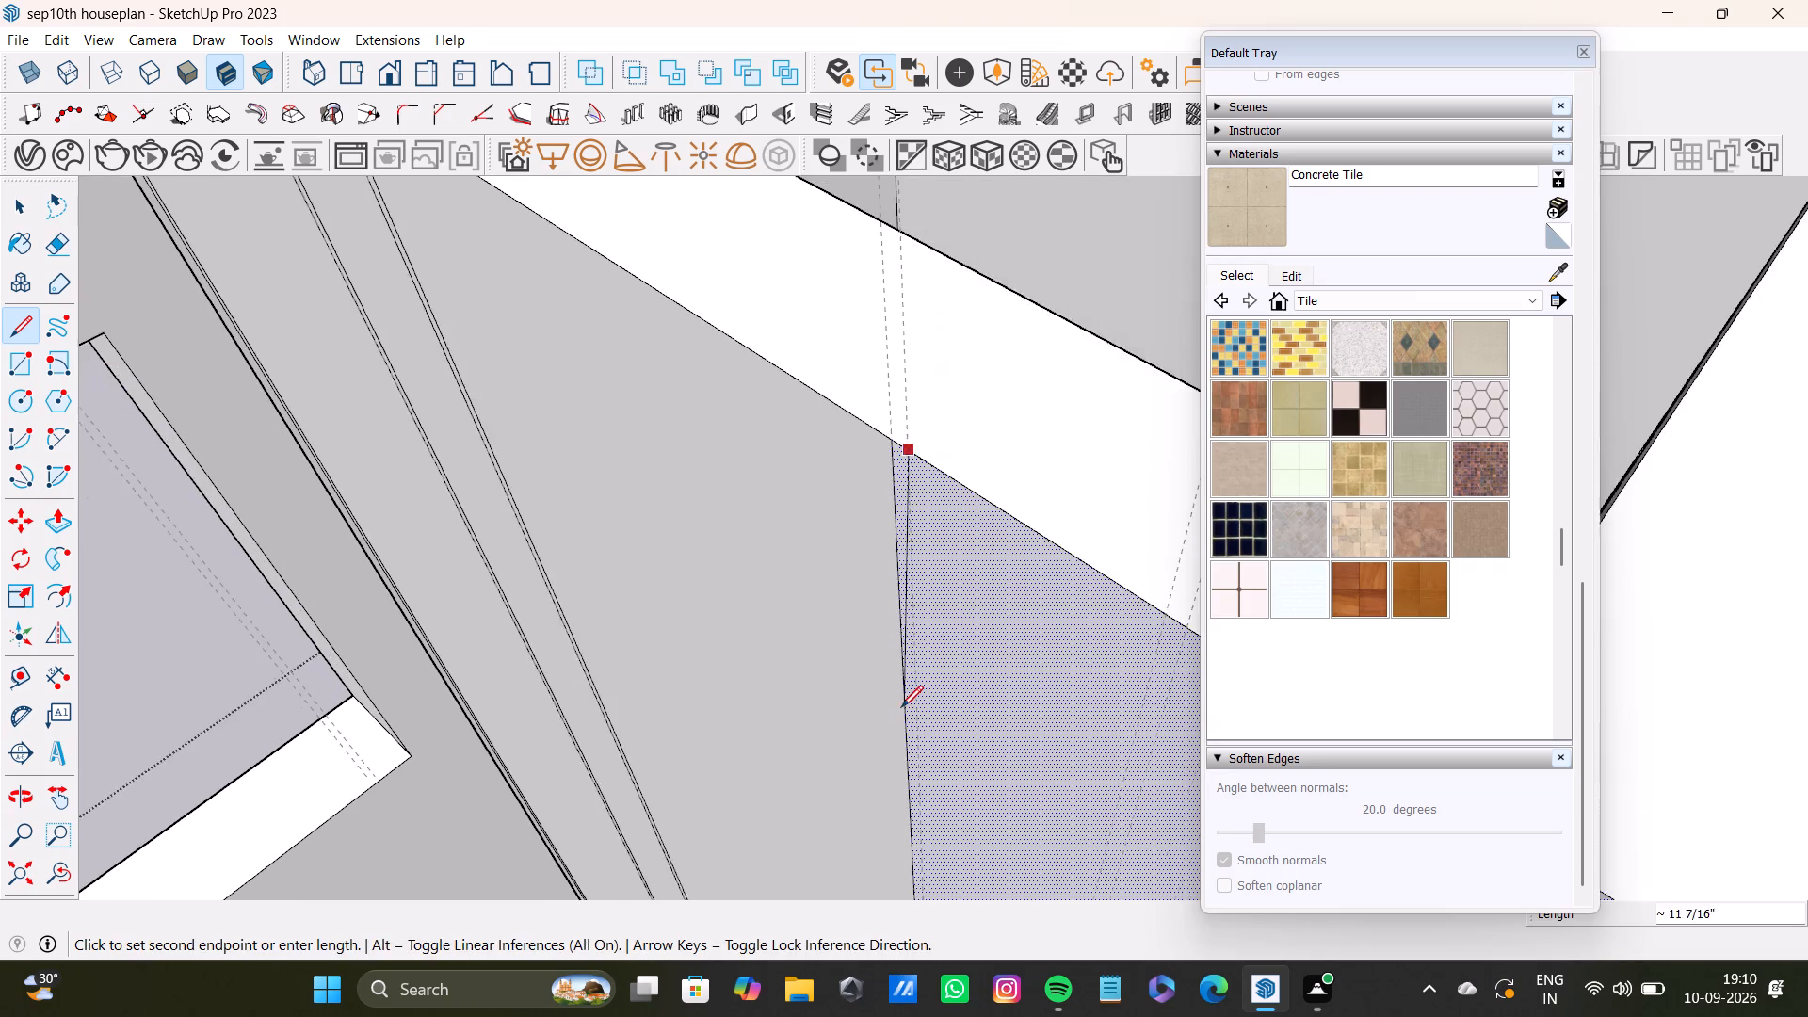
pyautogui.keyDown('shift'); pyautogui.moveTo(901, 708); pyautogui.dragTo(917, 458, button='middle'); pyautogui.keyUp('shift')
pyautogui.scroll(-3, 918, 555)
pyautogui.keyDown('shift'); pyautogui.moveTo(922, 598); pyautogui.dragTo(930, 349, button='middle'); pyautogui.keyUp('shift')
pyautogui.scroll(3, 970, 541)
pyautogui.keyDown('shift'); pyautogui.moveTo(954, 584); pyautogui.dragTo(954, 221, button='middle'); pyautogui.keyUp('shift')
pyautogui.scroll(3, 947, 359)
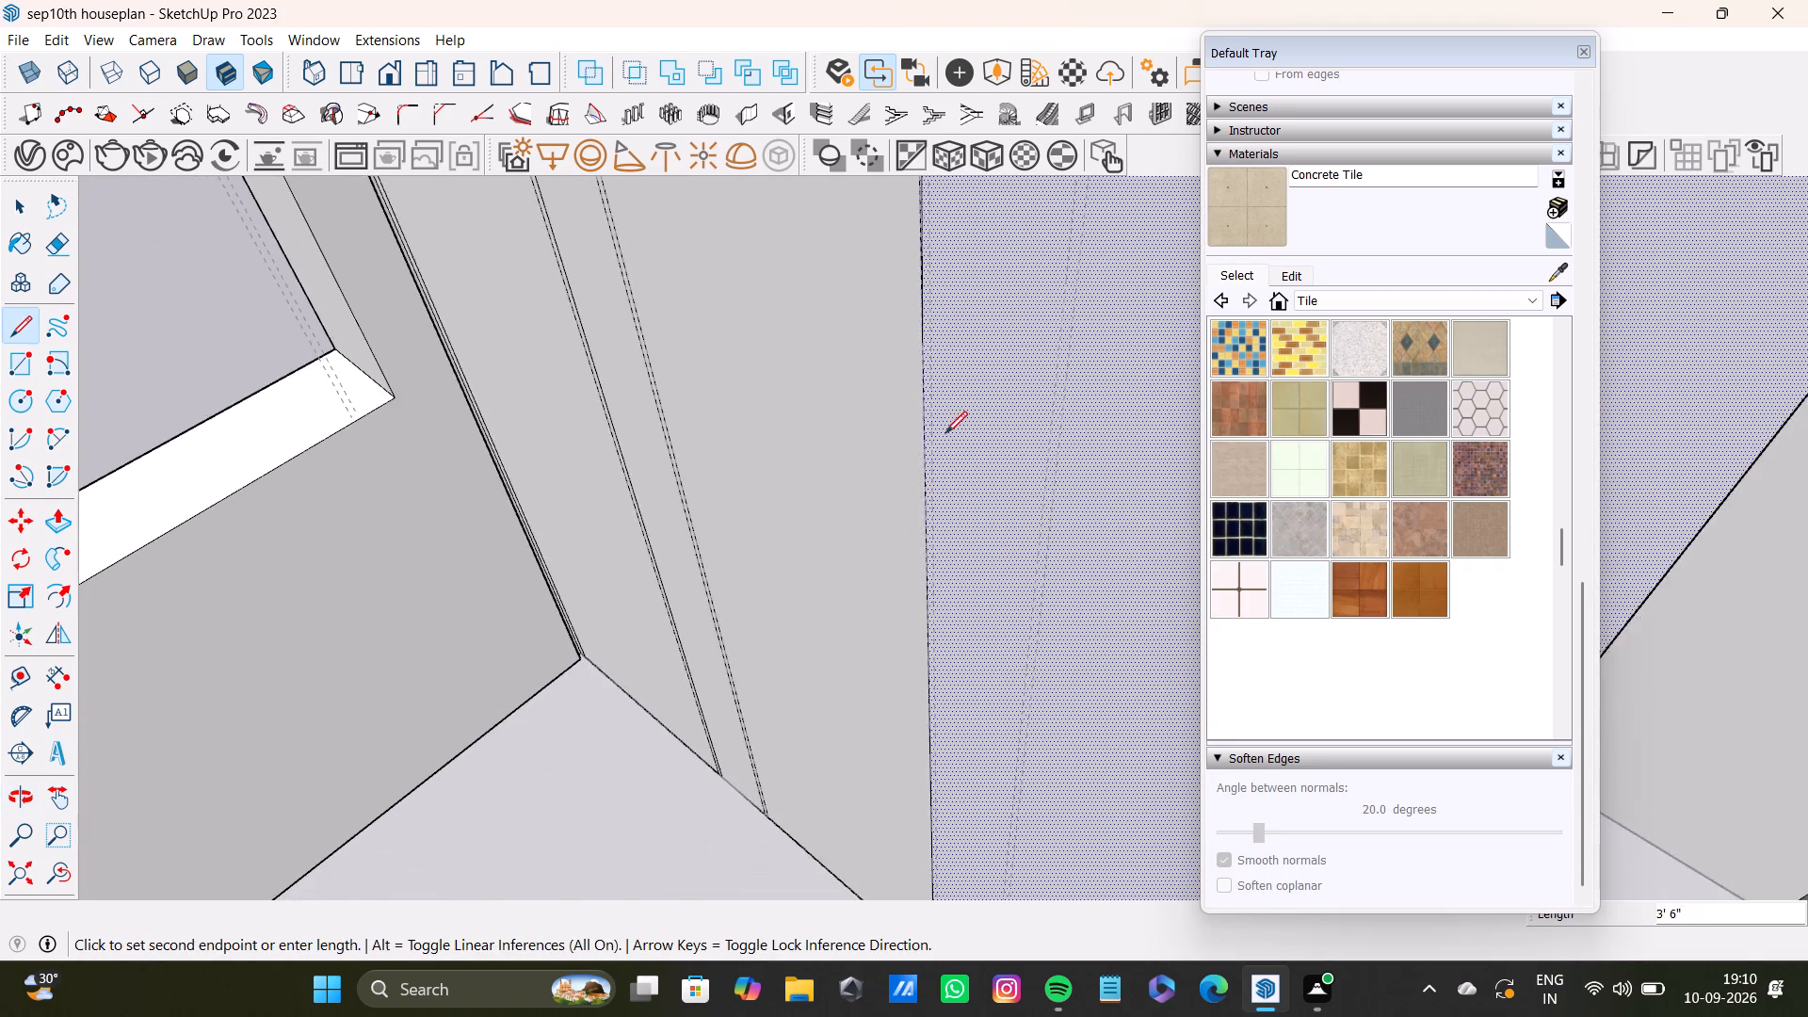
pyautogui.keyDown('shift'); pyautogui.moveTo(923, 592); pyautogui.dragTo(985, 353, button='middle'); pyautogui.keyUp('shift')
pyautogui.scroll(3, 987, 448)
pyautogui.moveTo(979, 611); pyautogui.dragTo(1041, 245, button='middle')
pyautogui.scroll(3, 1011, 348)
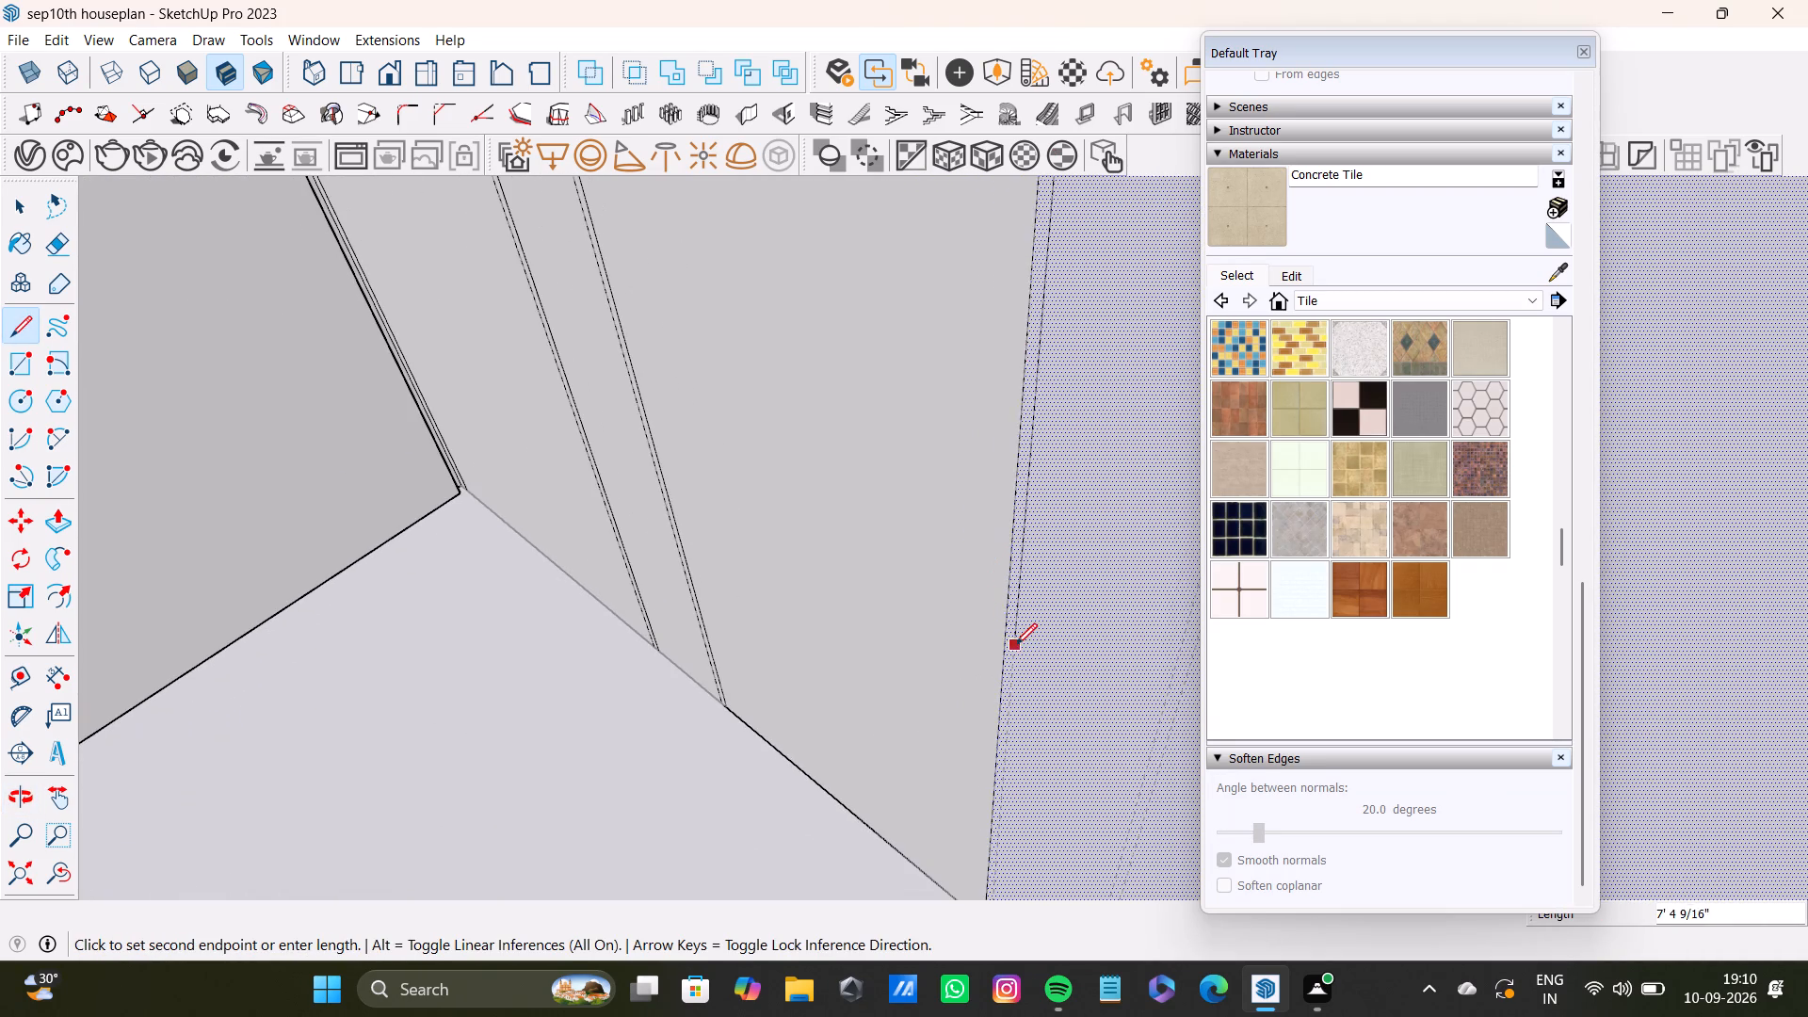
pyautogui.moveTo(1019, 643); pyautogui.dragTo(1024, 412, button='middle')
pyautogui.scroll(2, 1032, 638)
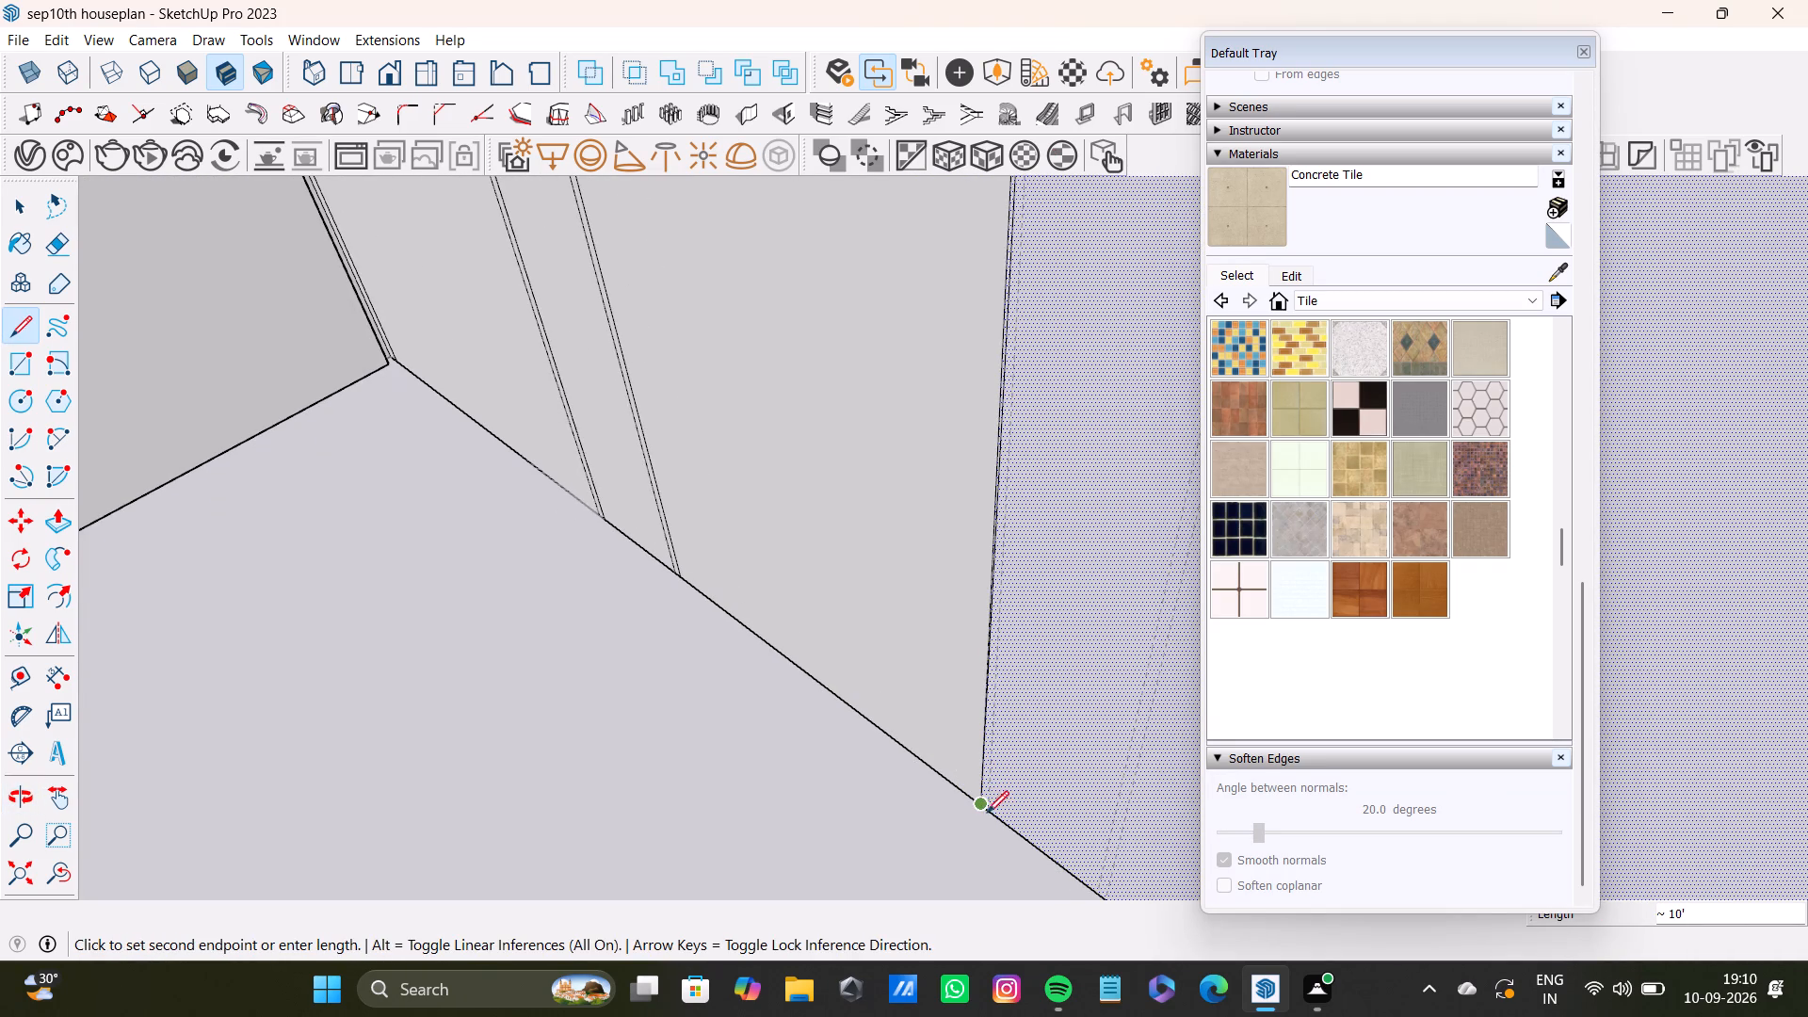
pyautogui.scroll(9, 982, 813)
pyautogui.click(997, 818)
pyautogui.press('space')
pyautogui.scroll(-5, 960, 692)
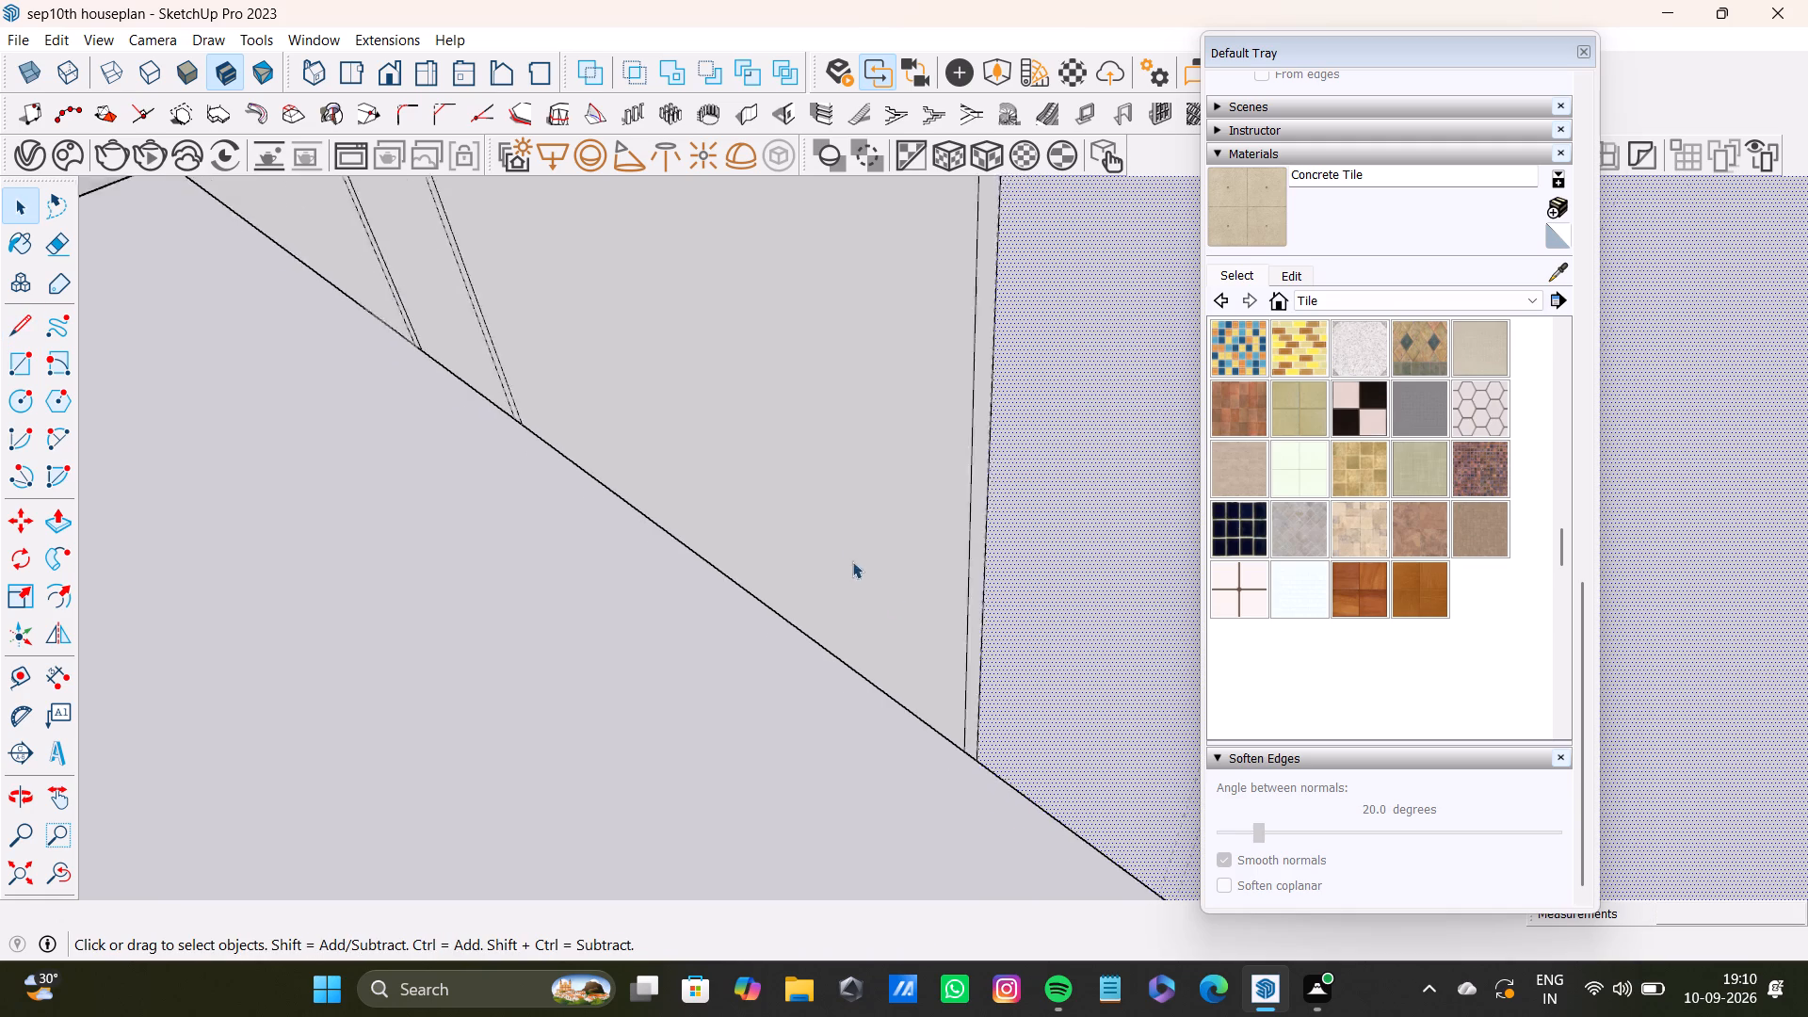
# Draw a 10' vertical line along the first guide of the following pair, nearer the doorway, from the hall wall's top edge to its base.
pyautogui.scroll(2, 849, 560)
pyautogui.scroll(-20, 847, 541)
pyautogui.scroll(-4, 847, 541)
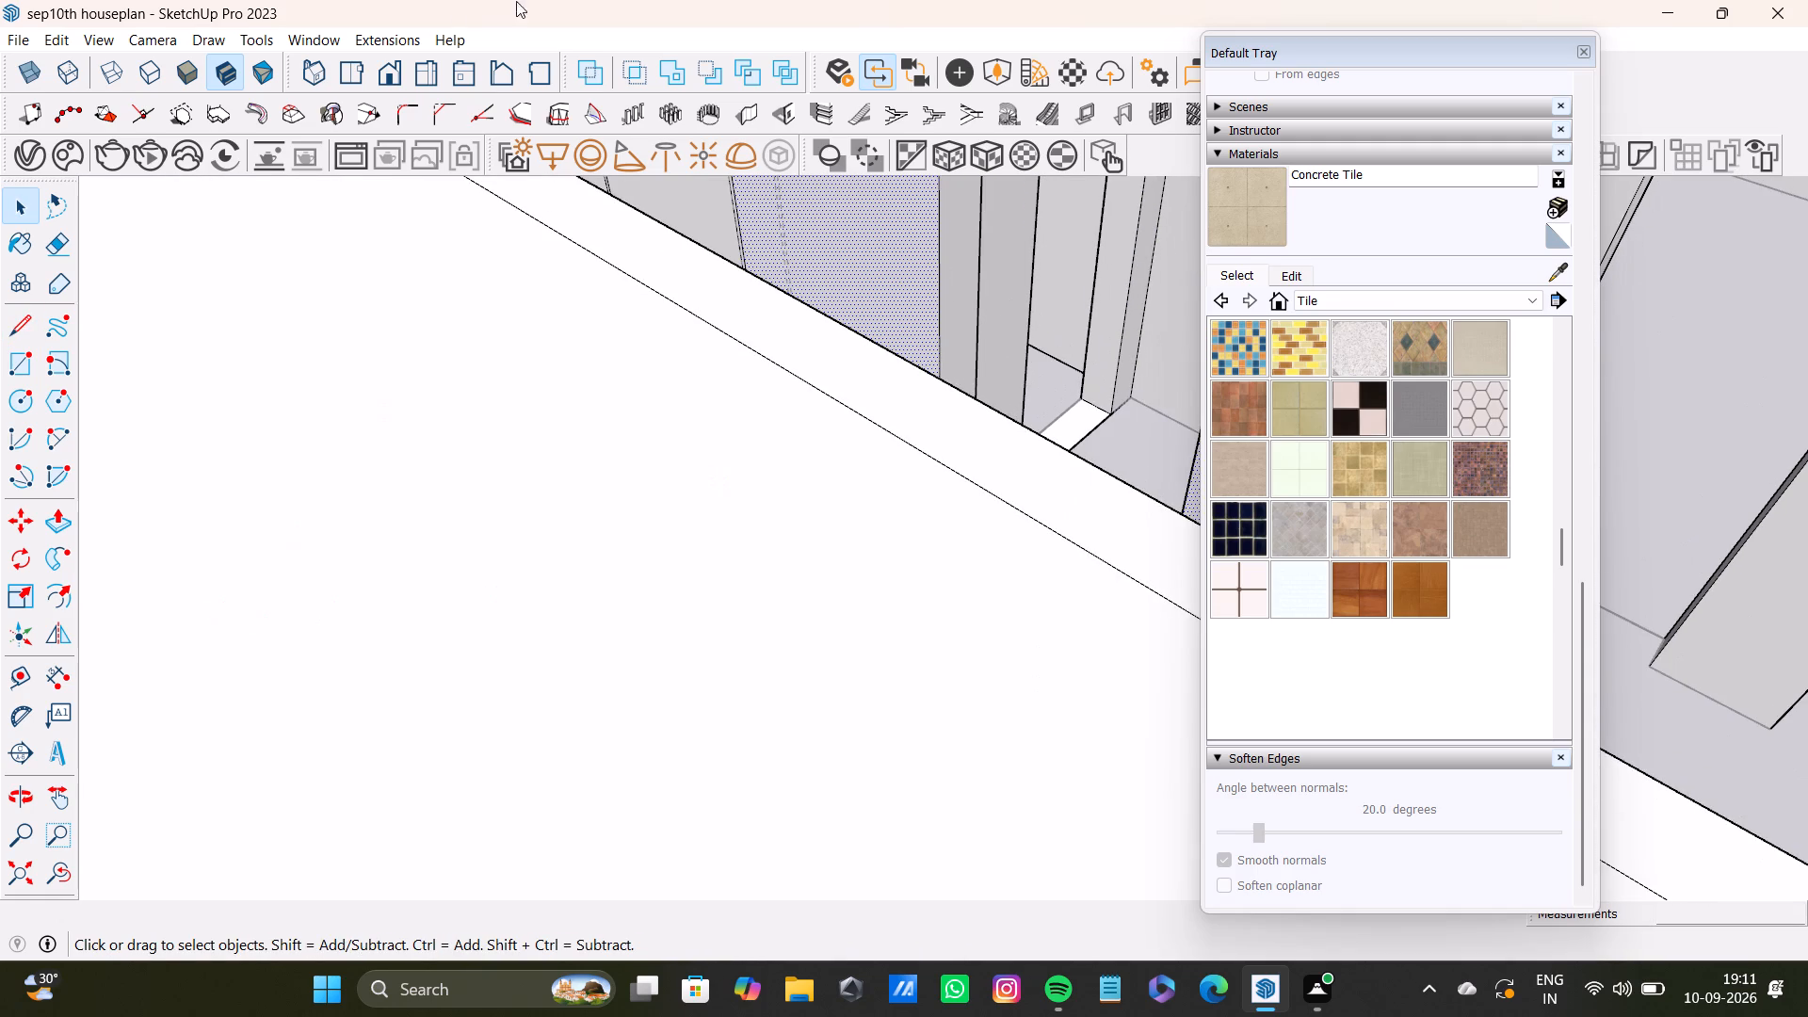
pyautogui.keyDown('shift'); pyautogui.moveTo(815, 322); pyautogui.dragTo(808, 748, button='middle'); pyautogui.keyUp('shift')
pyautogui.keyDown('shift'); pyautogui.scroll(1, 638, 257); pyautogui.keyUp('shift')
pyautogui.keyDown('shift'); pyautogui.scroll(-2, 638, 285); pyautogui.keyUp('shift')
pyautogui.keyDown('shift'); pyautogui.moveTo(651, 318); pyautogui.dragTo(747, 638, button='middle'); pyautogui.keyUp('shift')
pyautogui.keyDown('shift'); pyautogui.scroll(-1, 757, 634); pyautogui.keyUp('shift')
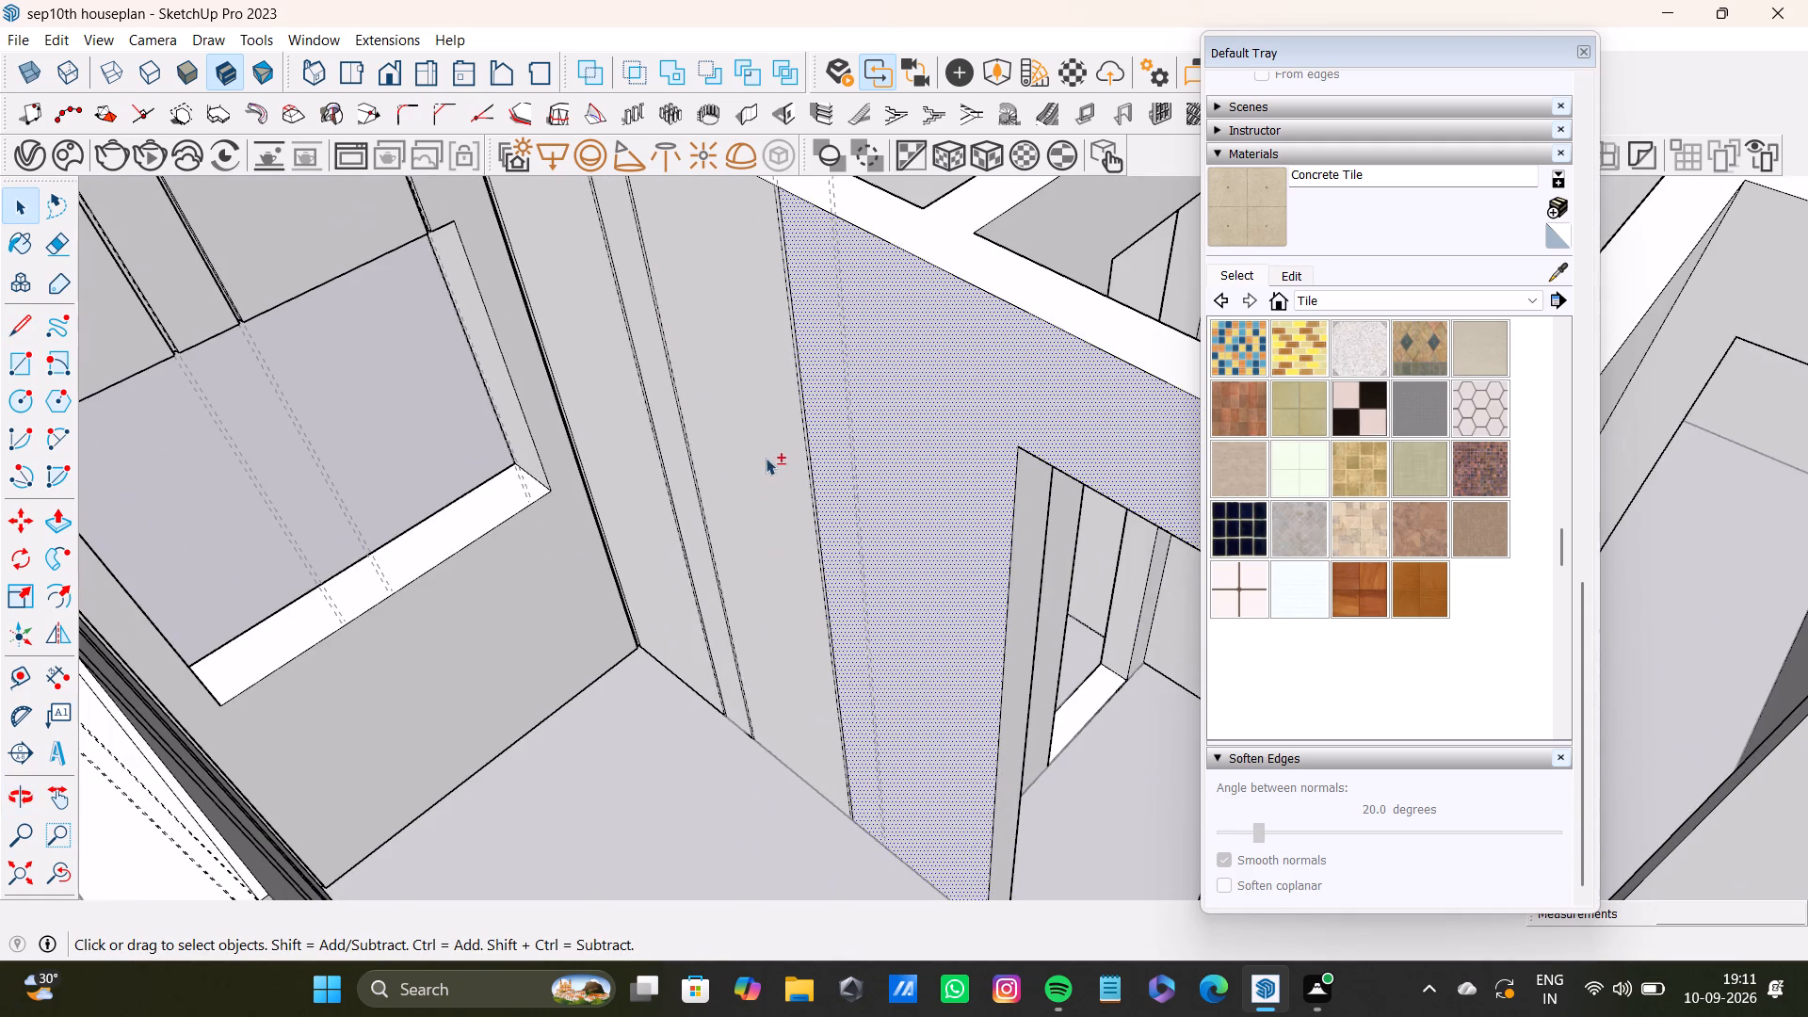
pyautogui.press('l')
pyautogui.scroll(4, 871, 332)
pyautogui.keyDown('shift'); pyautogui.moveTo(864, 304); pyautogui.dragTo(923, 528, button='middle'); pyautogui.keyUp('shift')
pyautogui.scroll(2, 838, 439)
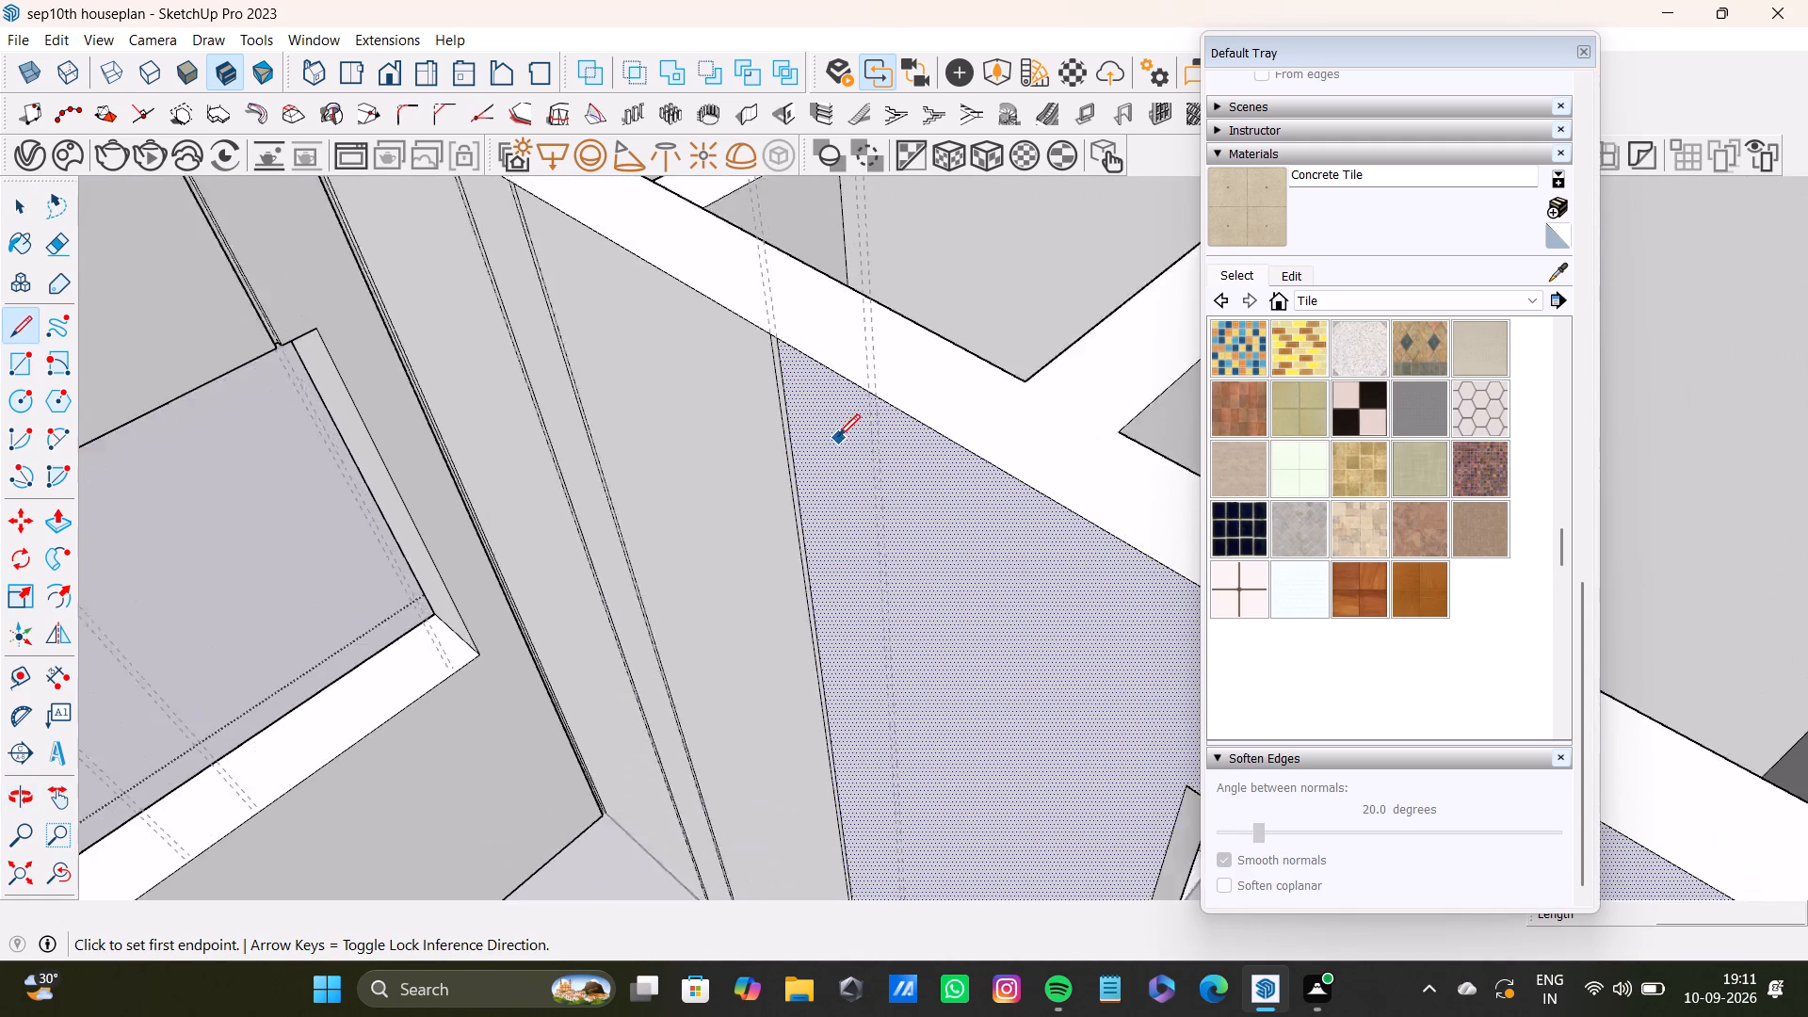
pyautogui.scroll(9, 838, 436)
pyautogui.click(918, 345)
pyautogui.scroll(-4, 911, 541)
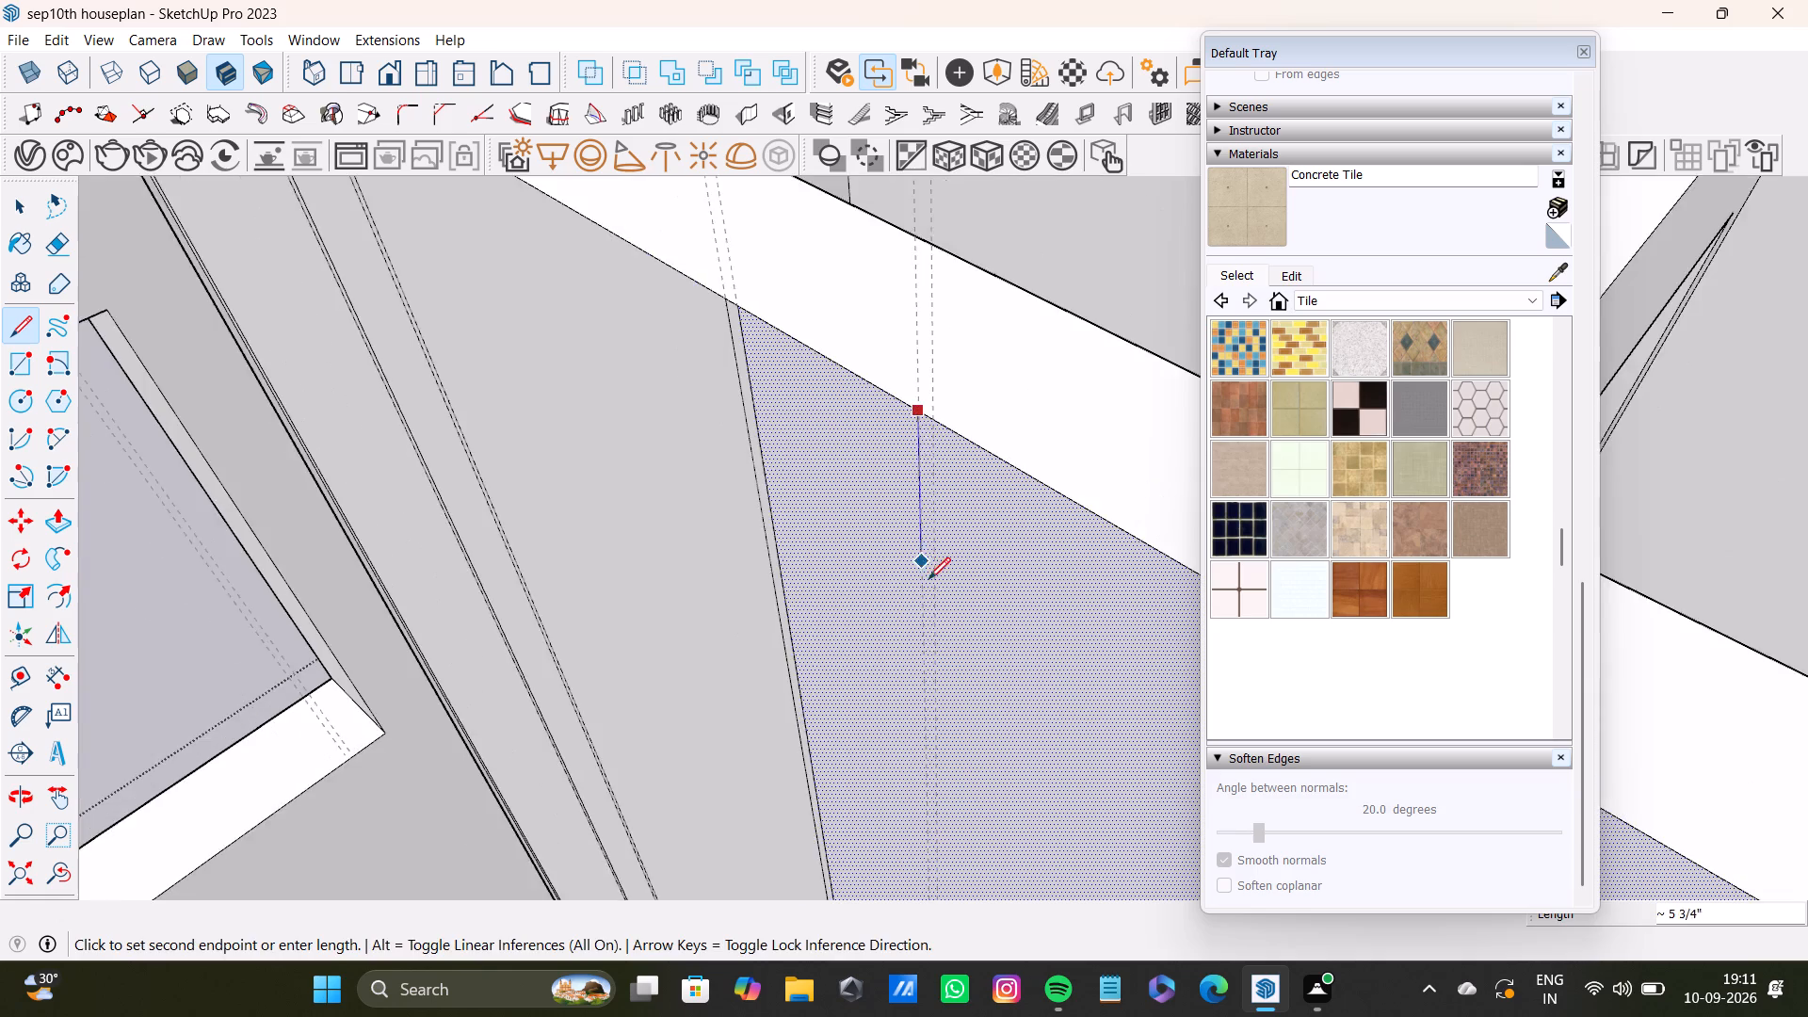
pyautogui.keyDown('shift'); pyautogui.moveTo(928, 579); pyautogui.dragTo(895, 298, button='middle'); pyautogui.keyUp('shift')
pyautogui.keyDown('shift'); pyautogui.scroll(1, 895, 250); pyautogui.keyUp('shift')
pyautogui.scroll(-3, 895, 437)
pyautogui.keyDown('shift'); pyautogui.moveTo(898, 612); pyautogui.dragTo(943, 299, button='middle'); pyautogui.keyUp('shift')
pyautogui.scroll(-2, 883, 714)
pyautogui.keyDown('shift'); pyautogui.moveTo(924, 809); pyautogui.dragTo(930, 417, button='middle'); pyautogui.keyUp('shift')
pyautogui.scroll(2, 914, 522)
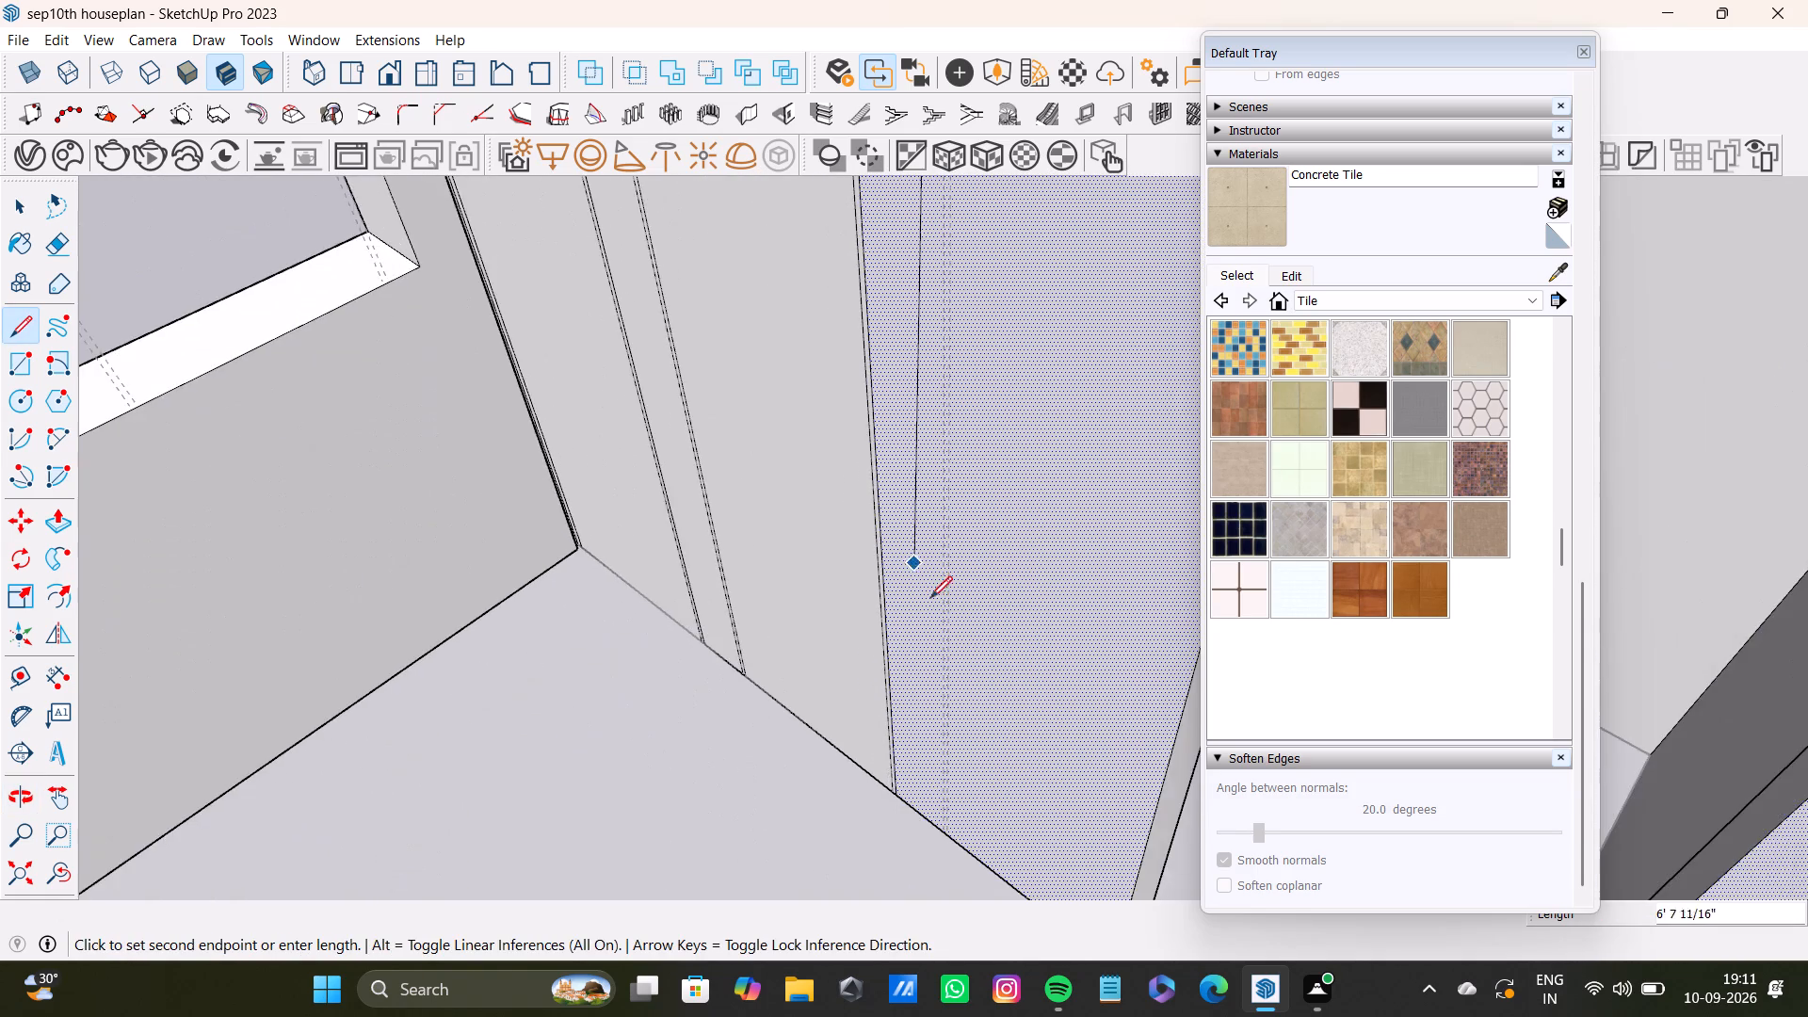
pyautogui.scroll(6, 932, 729)
pyautogui.keyDown('shift'); pyautogui.moveTo(946, 809); pyautogui.dragTo(950, 718, button='middle'); pyautogui.keyUp('shift')
pyautogui.scroll(11, 954, 755)
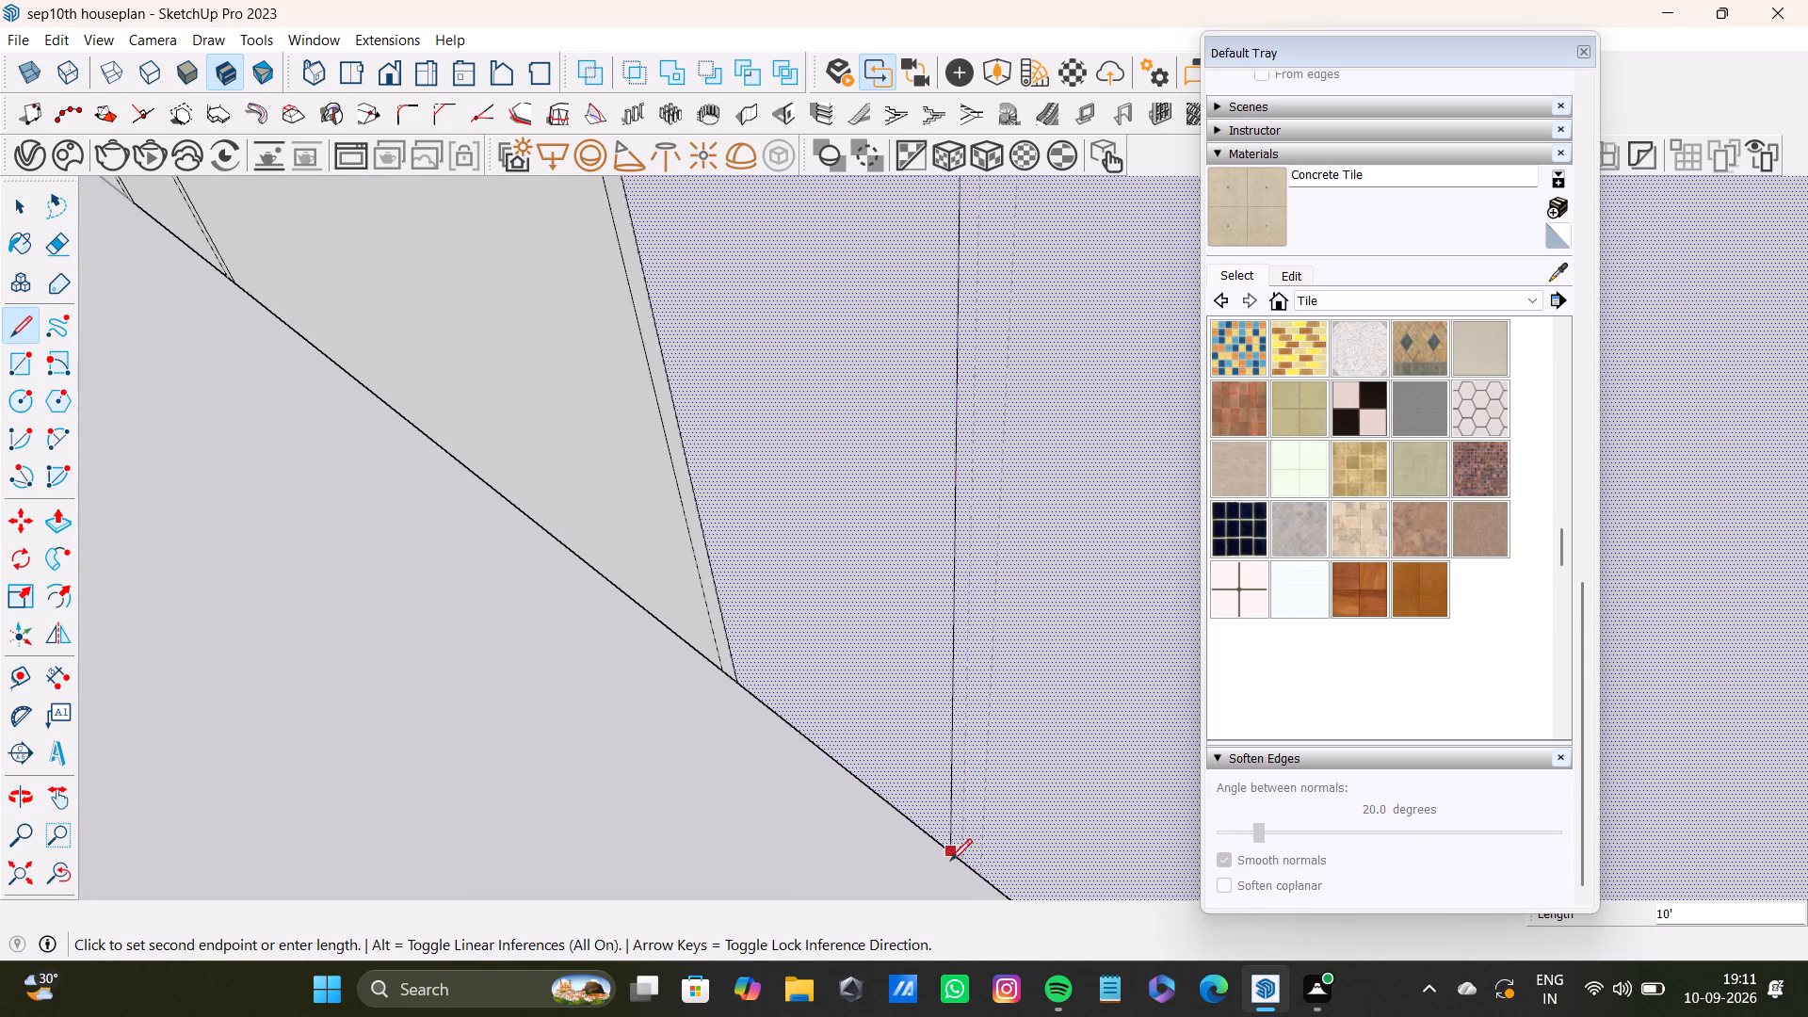
pyautogui.click(960, 865)
pyautogui.press('space')
pyautogui.scroll(-10, 976, 828)
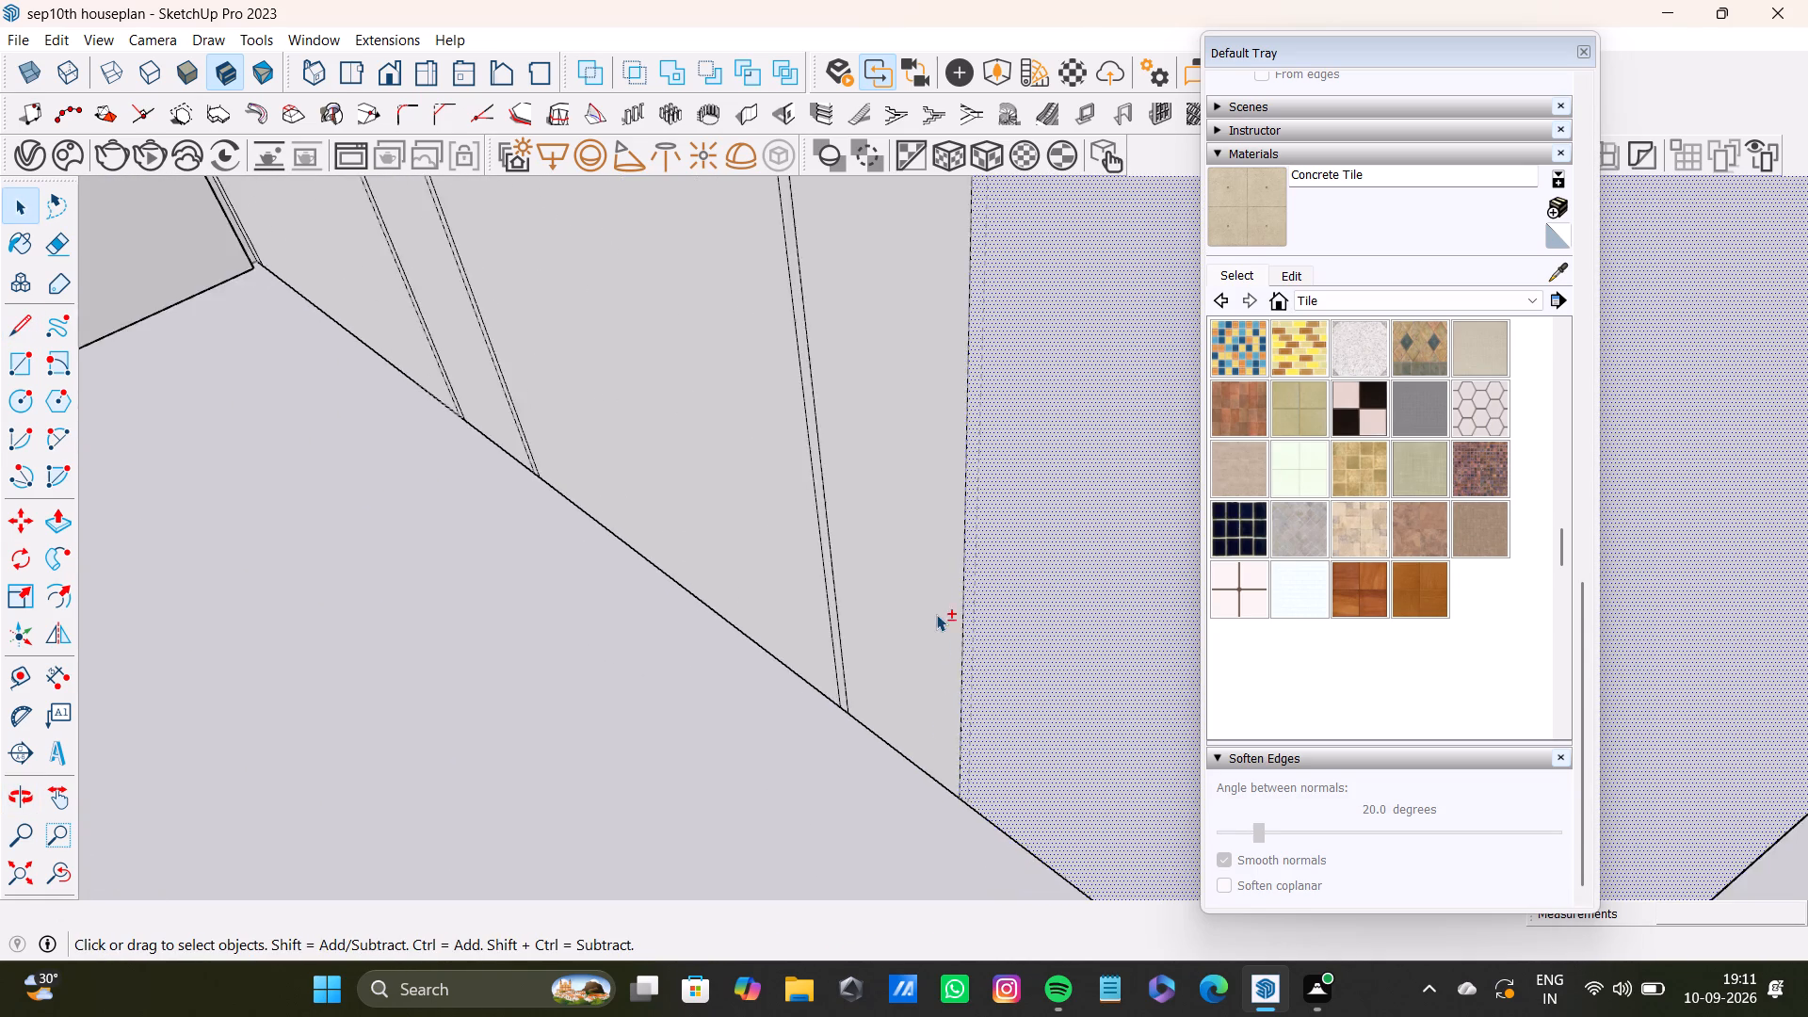
# Draw a second vertical line about 10' long along the paired guide near the doorway, from the long hall wall's top edge to its base.
pyautogui.scroll(-4, 936, 614)
pyautogui.keyDown('shift'); pyautogui.moveTo(938, 541); pyautogui.dragTo(950, 851, button='middle'); pyautogui.keyUp('shift')
pyautogui.scroll(-9, 923, 663)
pyautogui.keyDown('shift'); pyautogui.moveTo(903, 453); pyautogui.dragTo(922, 869, button='middle'); pyautogui.keyUp('shift')
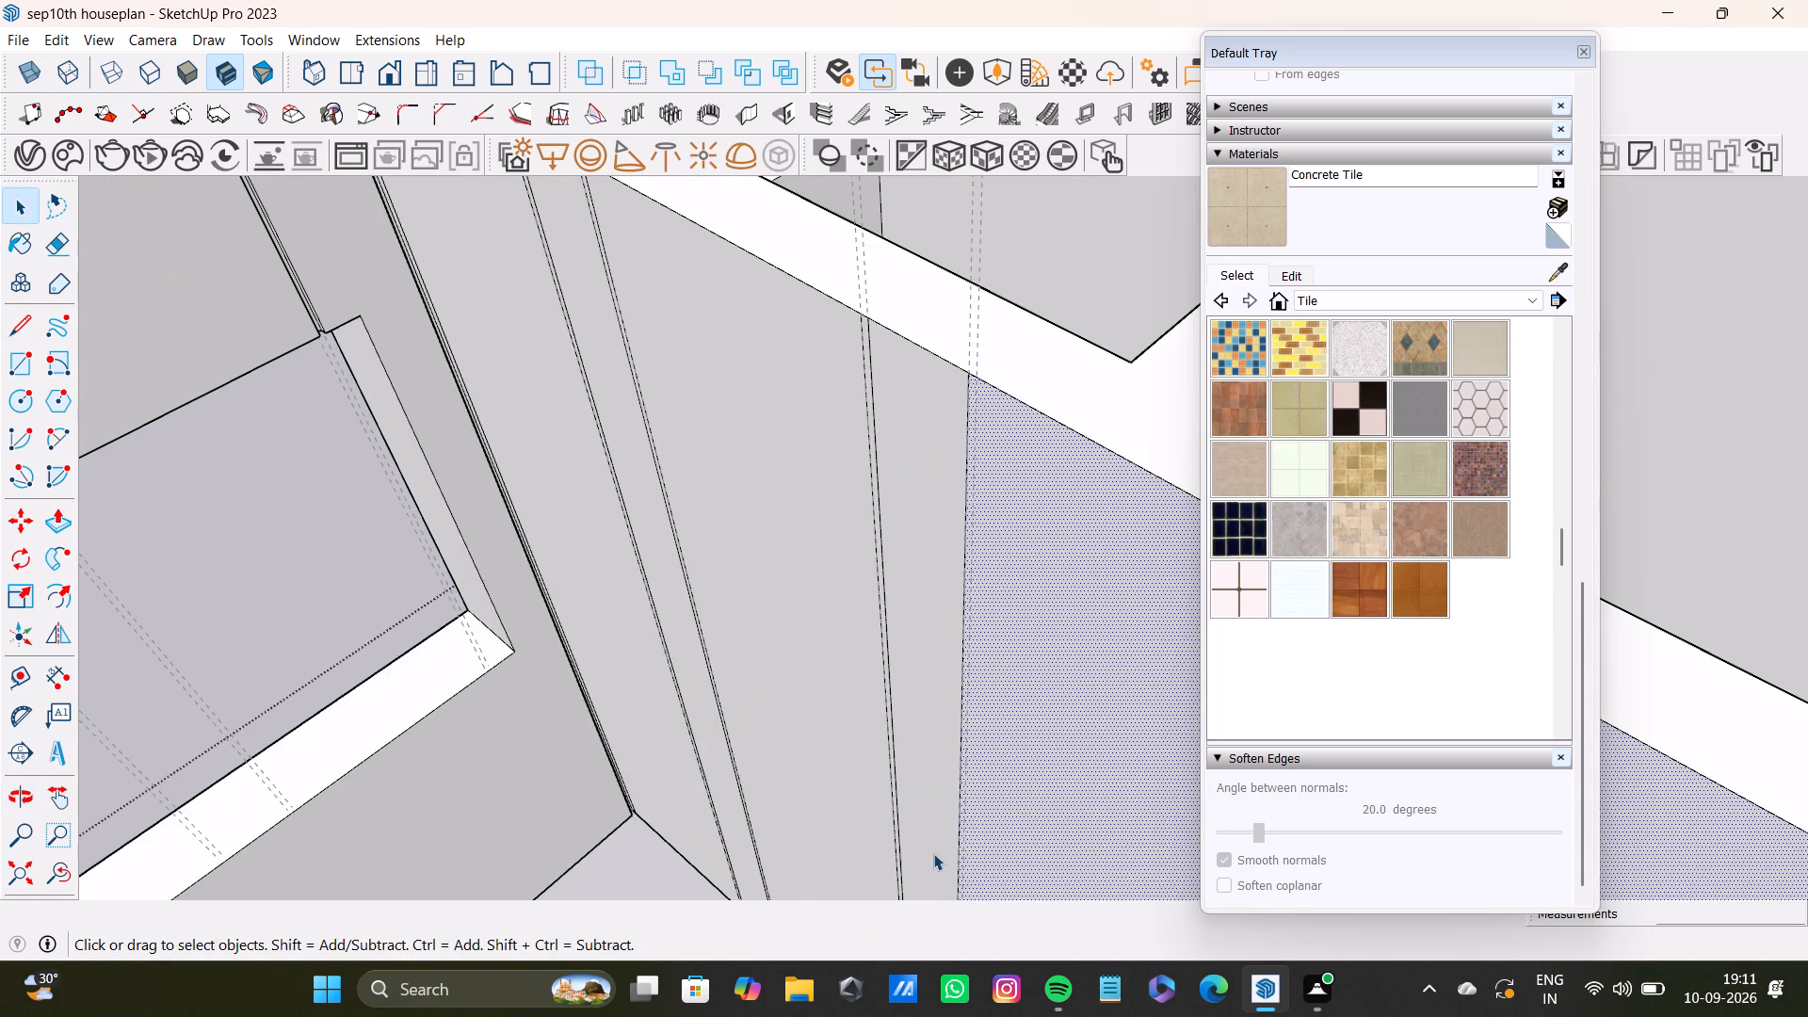
pyautogui.press('l')
pyautogui.scroll(9, 975, 348)
pyautogui.moveTo(921, 580); pyautogui.dragTo(1242, 591, button='middle')
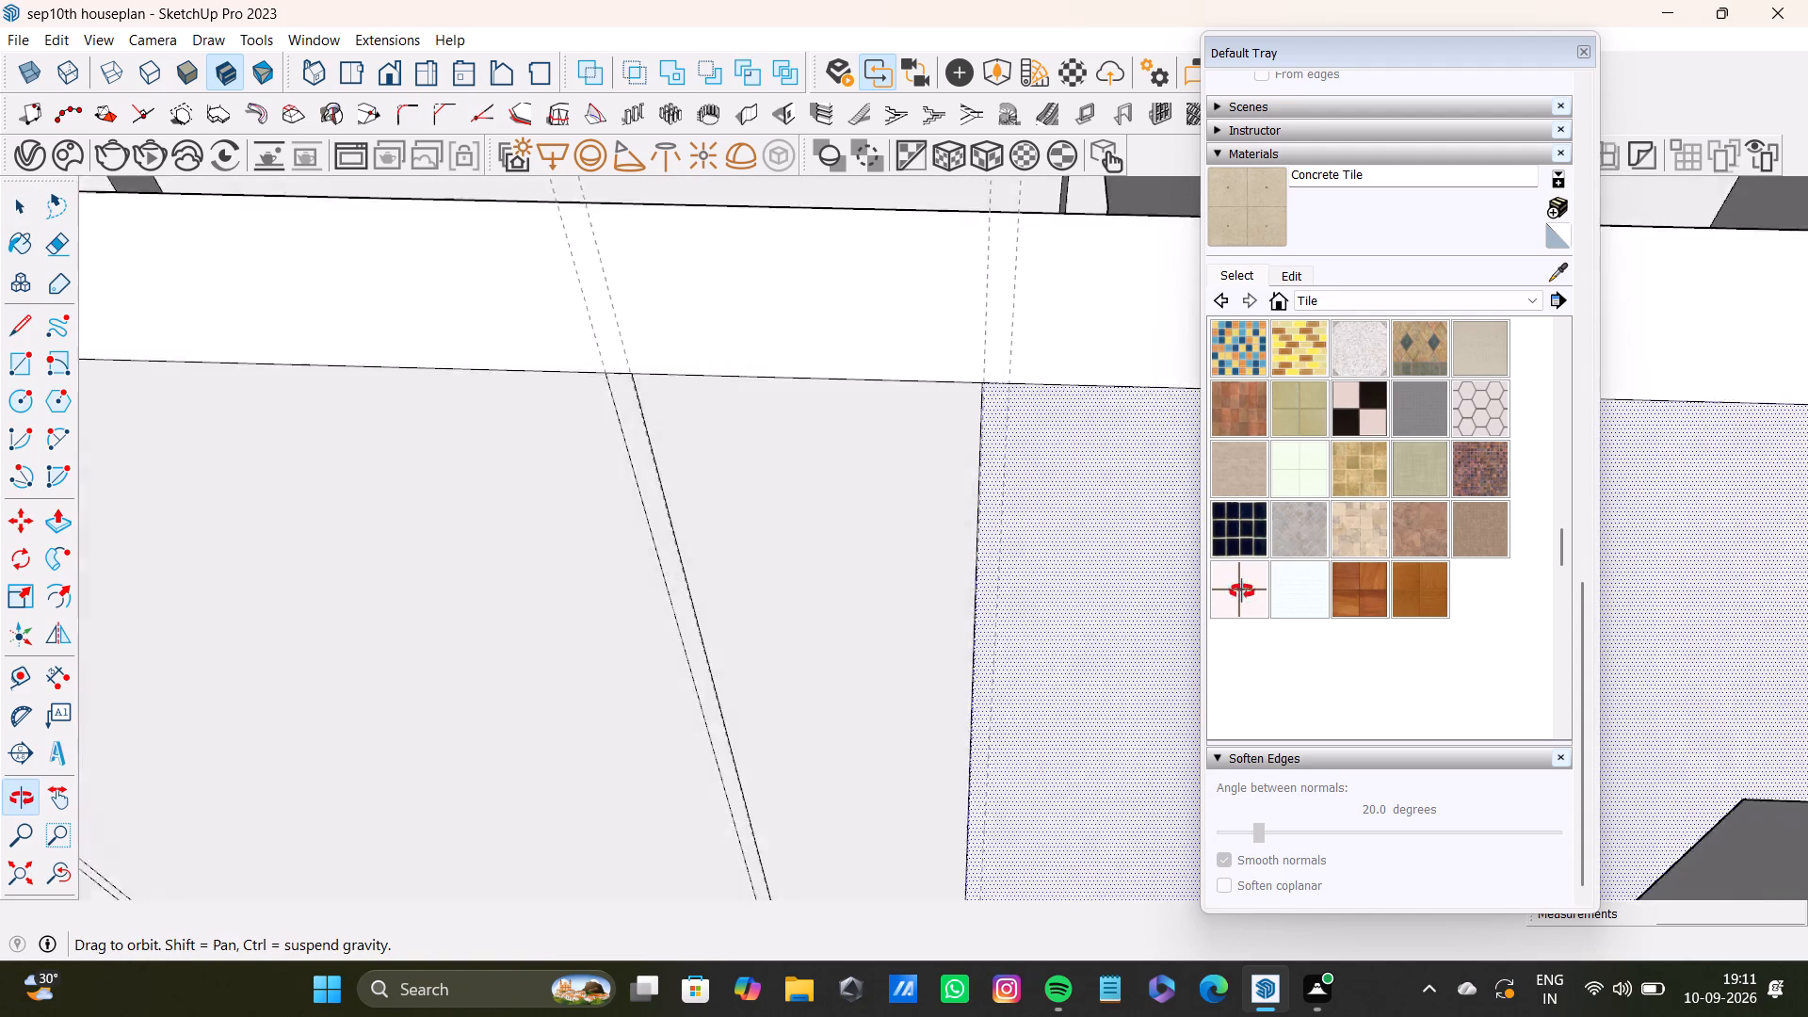
pyautogui.moveTo(1242, 591); pyautogui.dragTo(1209, 831, button='middle')
pyautogui.keyDown('shift'); pyautogui.moveTo(993, 796); pyautogui.dragTo(966, 788, button='middle'); pyautogui.keyUp('shift')
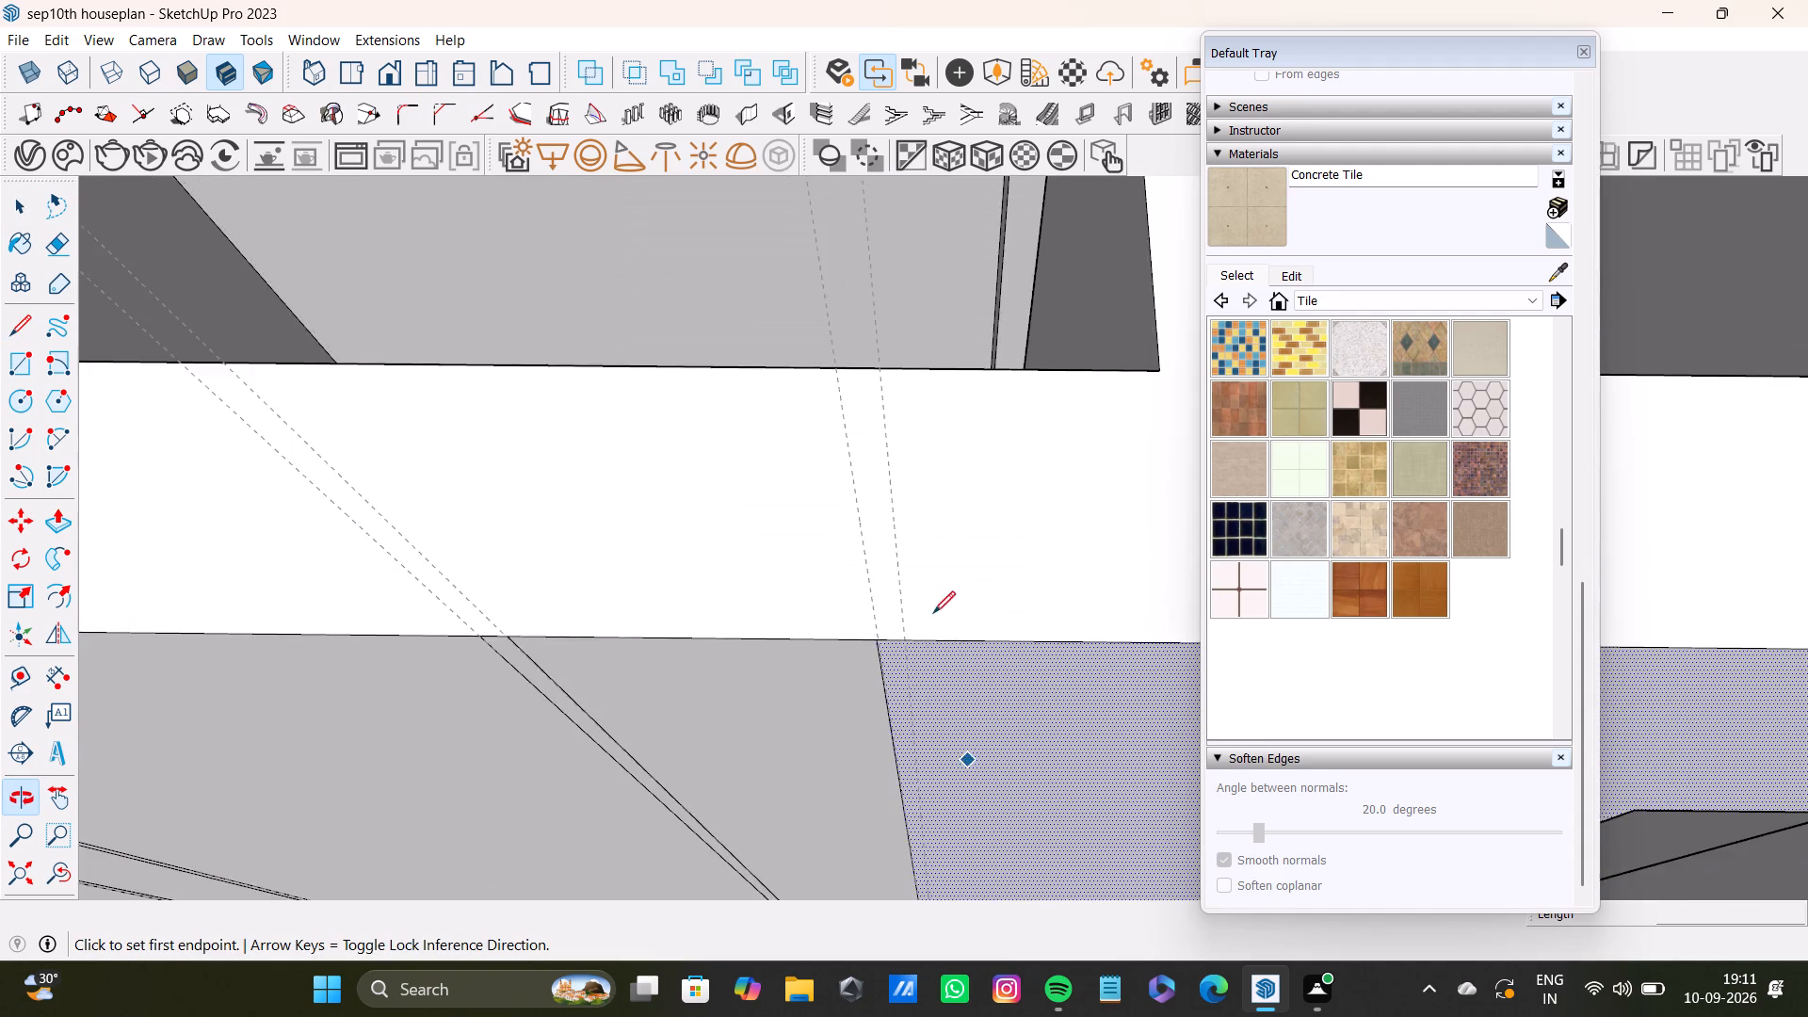
pyautogui.scroll(9, 933, 612)
pyautogui.click(889, 639)
pyautogui.scroll(-3, 902, 782)
pyautogui.keyDown('shift'); pyautogui.moveTo(918, 807); pyautogui.dragTo(905, 715, button='middle'); pyautogui.keyUp('shift')
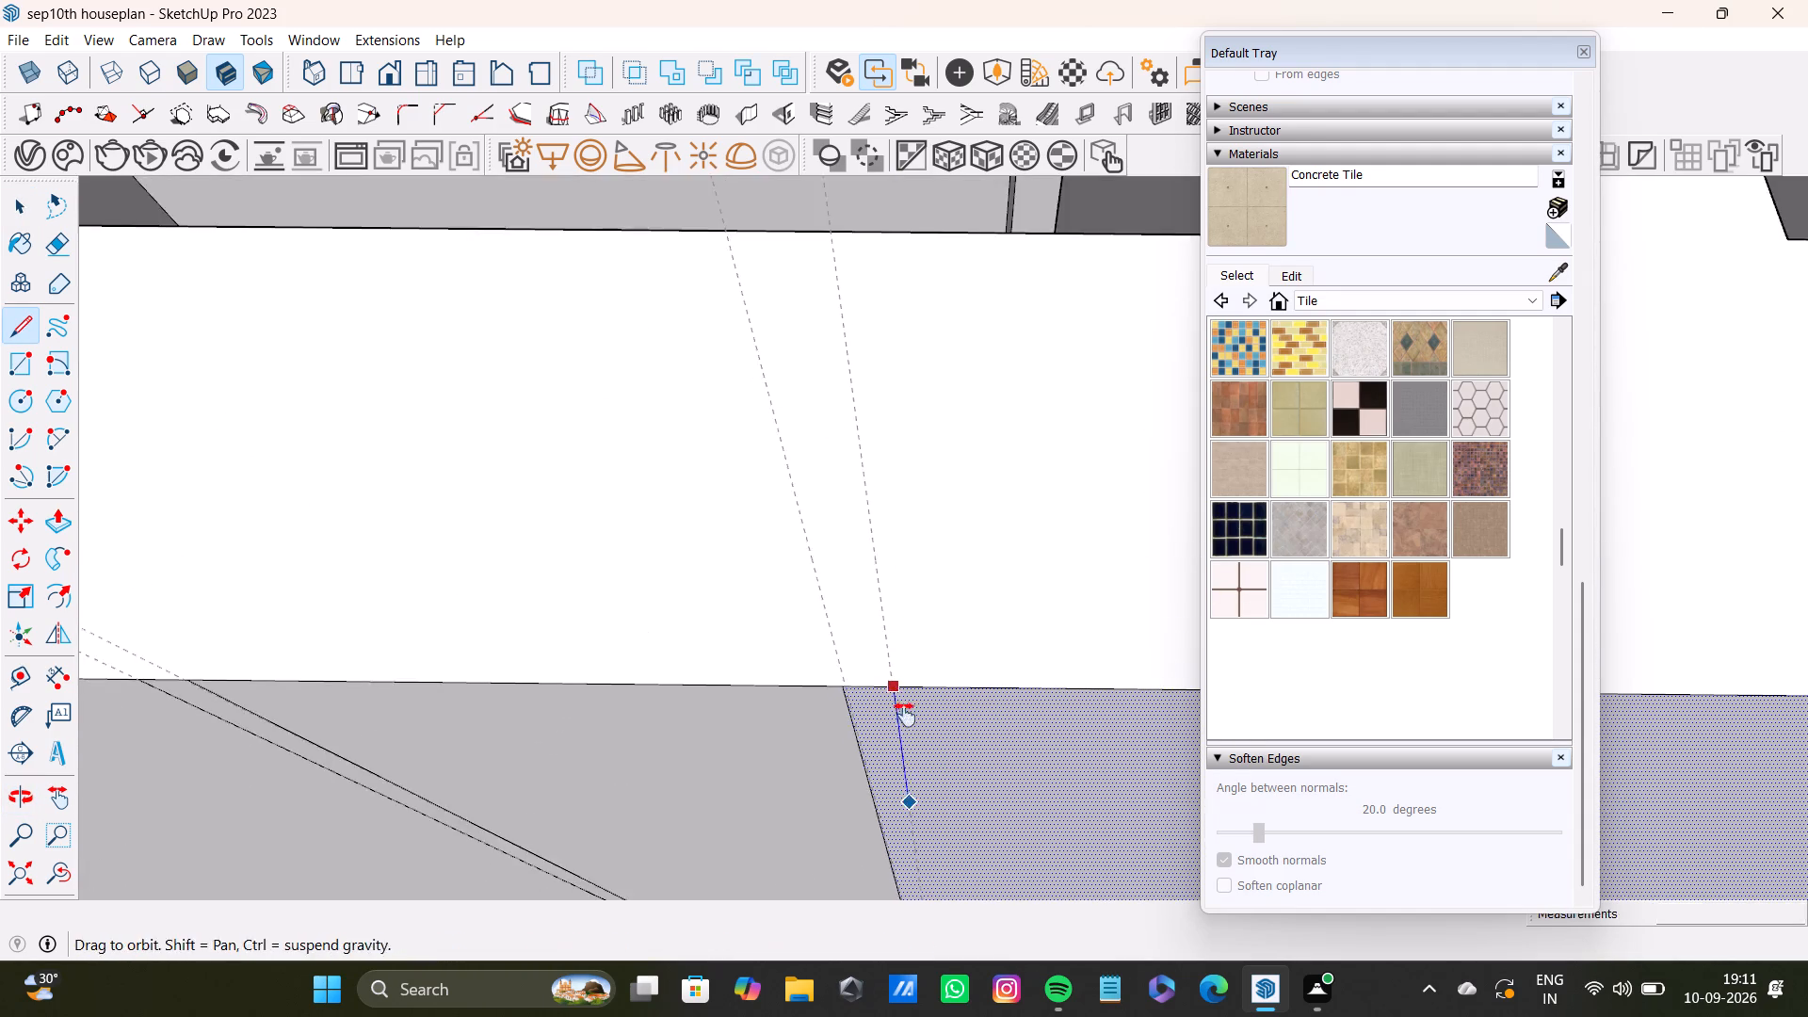
pyautogui.keyDown('shift'); pyautogui.moveTo(905, 715); pyautogui.dragTo(878, 384, button='middle'); pyautogui.keyUp('shift')
pyautogui.keyDown('shift'); pyautogui.scroll(1, 878, 303); pyautogui.keyUp('shift')
pyautogui.scroll(-3, 873, 449)
pyautogui.scroll(3, 910, 750)
pyautogui.keyDown('shift'); pyautogui.moveTo(910, 769); pyautogui.dragTo(892, 369, button='middle'); pyautogui.keyUp('shift')
pyautogui.keyDown('shift'); pyautogui.scroll(3, 894, 401); pyautogui.keyUp('shift')
pyautogui.scroll(3, 892, 736)
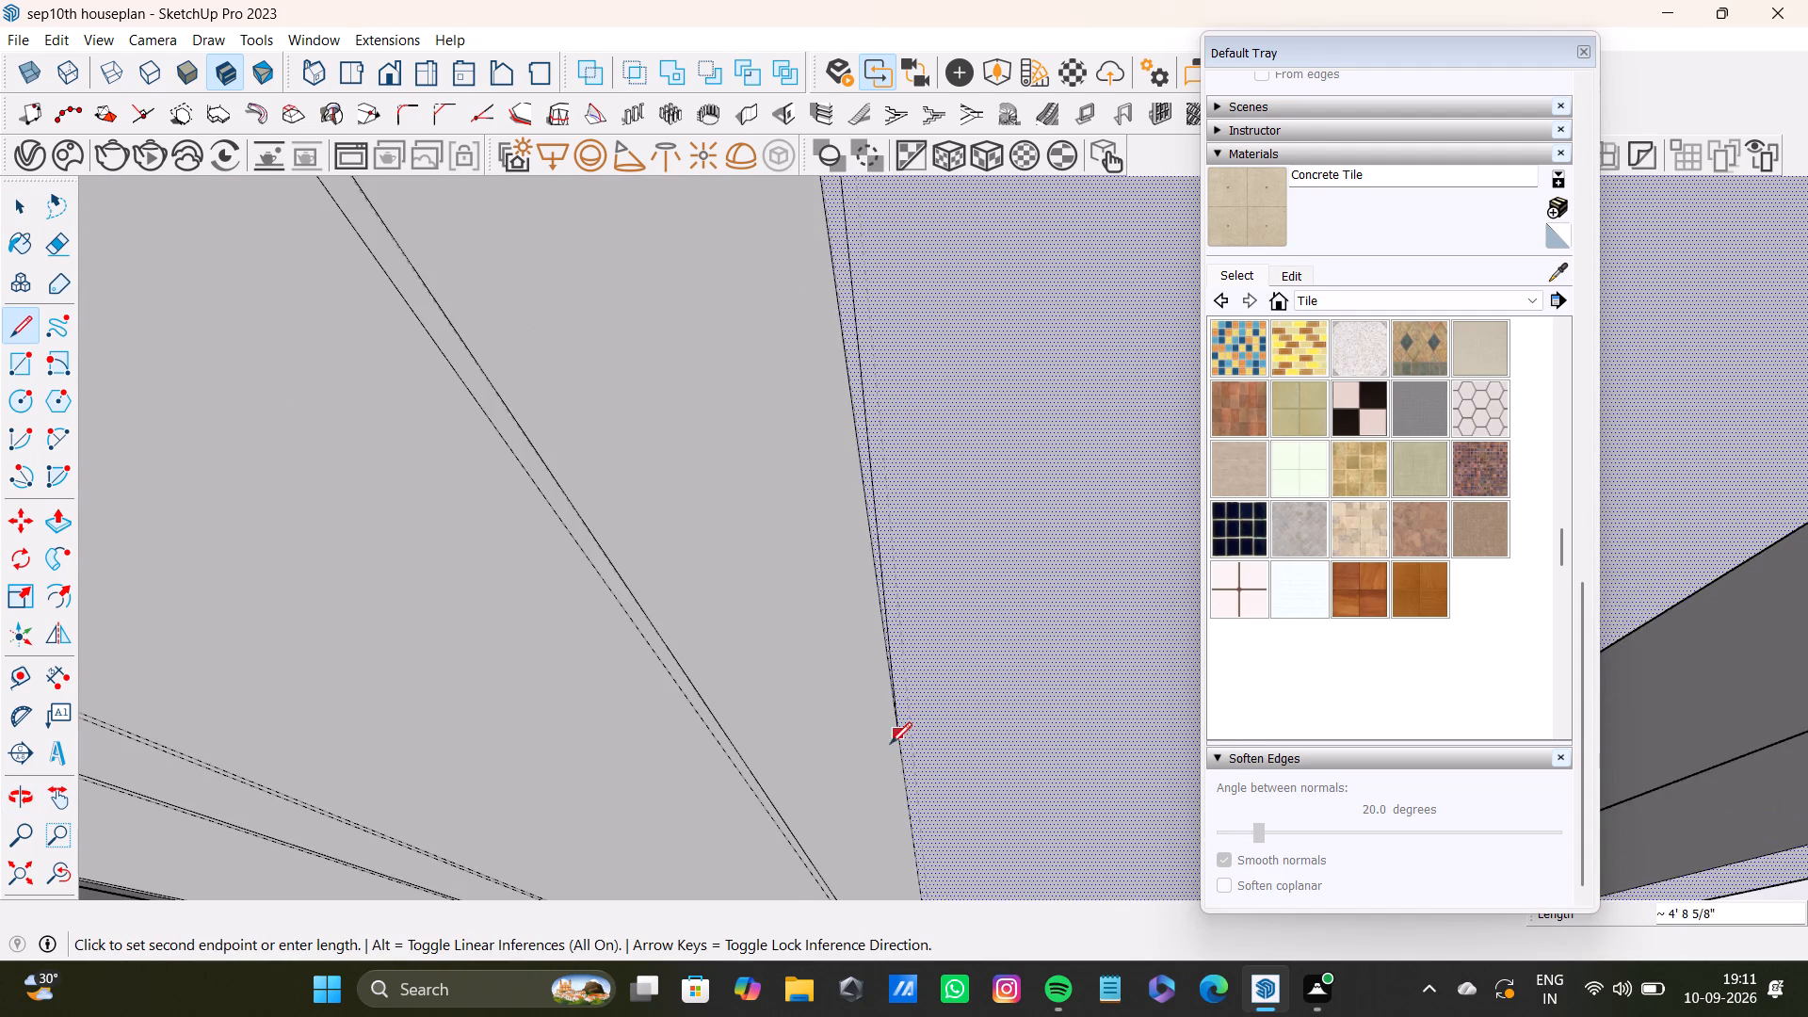
pyautogui.moveTo(907, 767); pyautogui.dragTo(838, 374, button='middle')
pyautogui.keyDown('shift'); pyautogui.scroll(10, 839, 324); pyautogui.keyUp('shift')
pyautogui.keyDown('shift'); pyautogui.moveTo(884, 719); pyautogui.dragTo(867, 430, button='middle'); pyautogui.keyUp('shift')
pyautogui.keyDown('shift'); pyautogui.scroll(3, 884, 517); pyautogui.keyUp('shift')
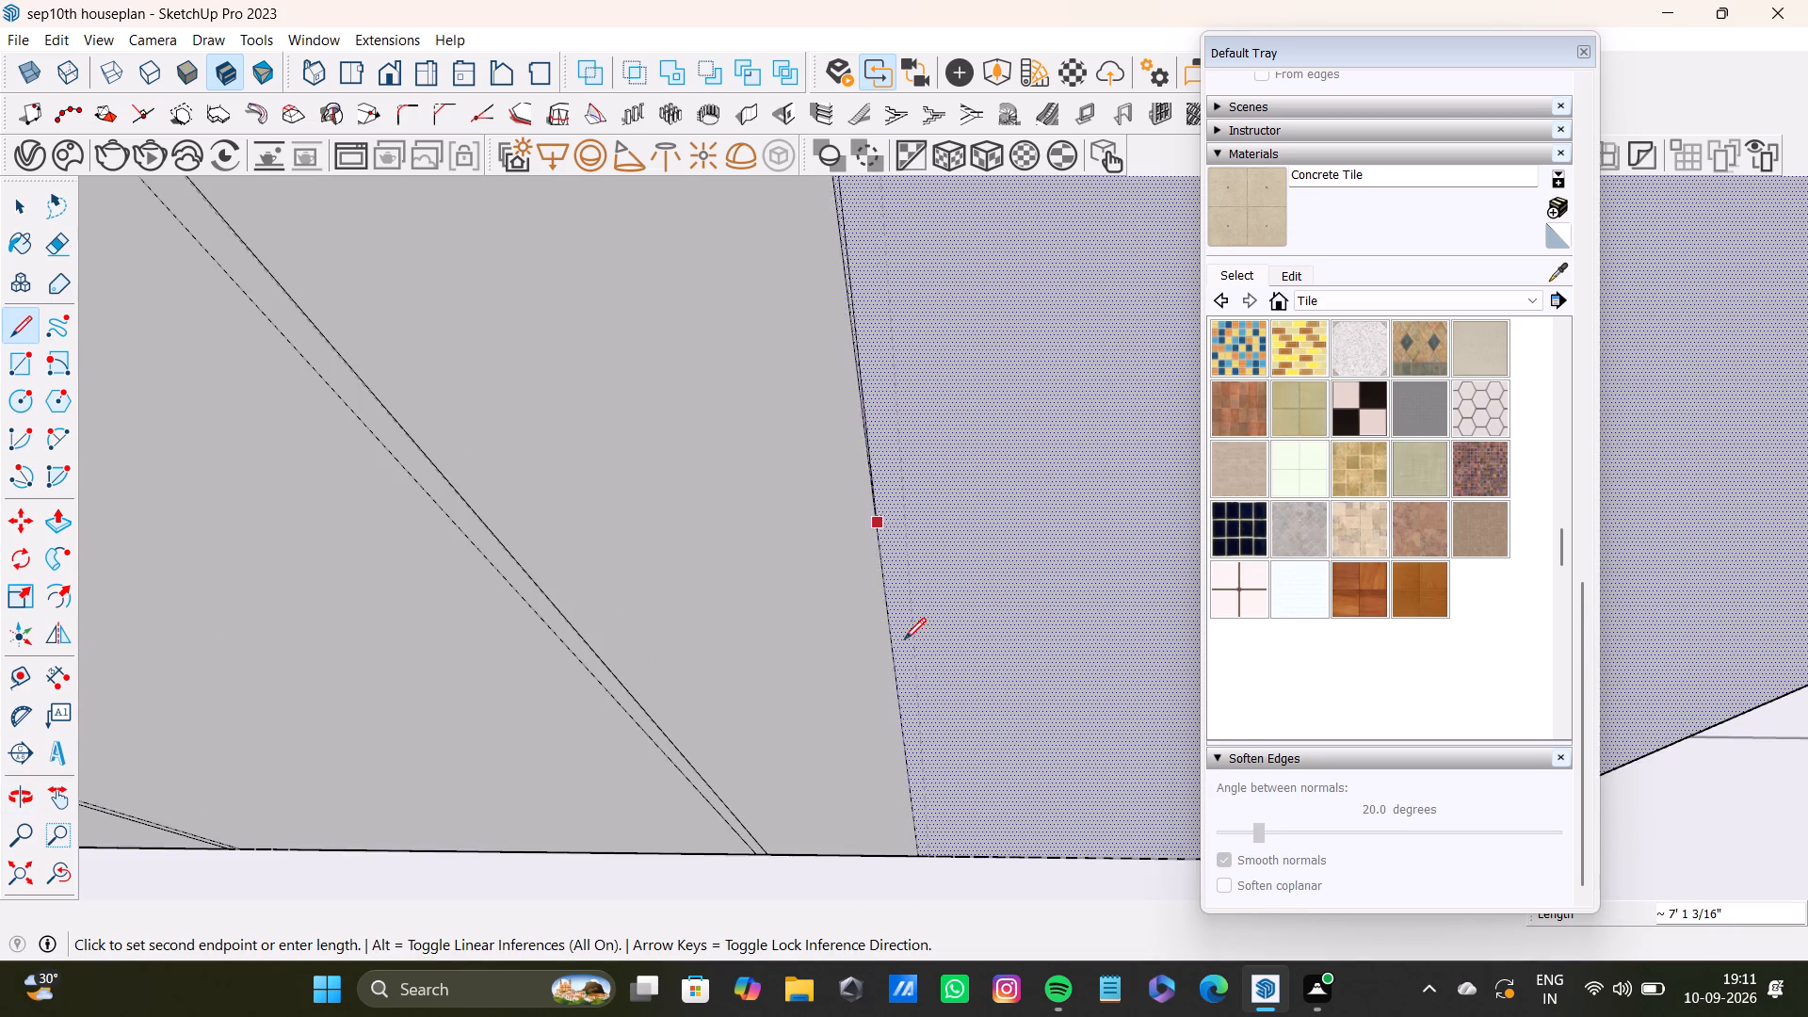
pyautogui.keyDown('shift'); pyautogui.scroll(3, 904, 639); pyautogui.keyUp('shift')
pyautogui.keyDown('shift'); pyautogui.moveTo(913, 675); pyautogui.dragTo(890, 449, button='middle'); pyautogui.keyUp('shift')
pyautogui.scroll(2, 887, 580)
pyautogui.scroll(5, 923, 812)
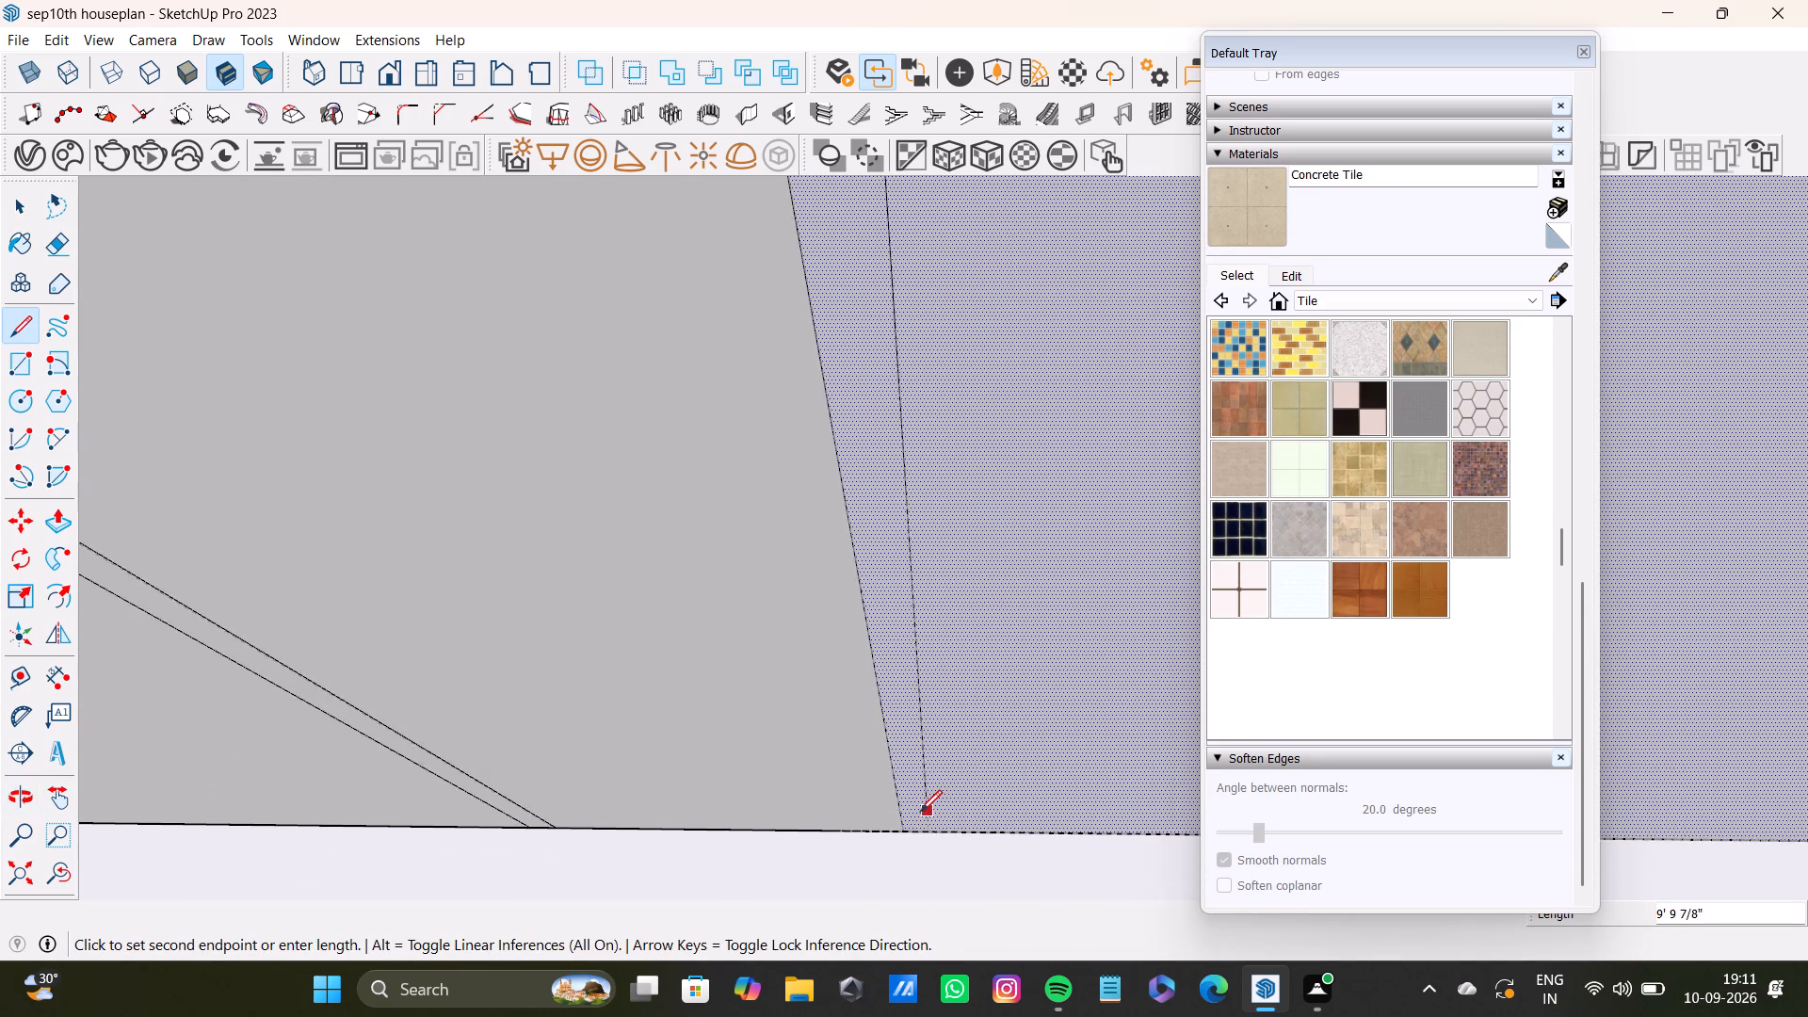
pyautogui.scroll(4, 920, 812)
pyautogui.click(928, 840)
pyautogui.press('space')
# Delete the stray line beside the window in the small room behind the long hall wall.
pyautogui.scroll(-7, 918, 826)
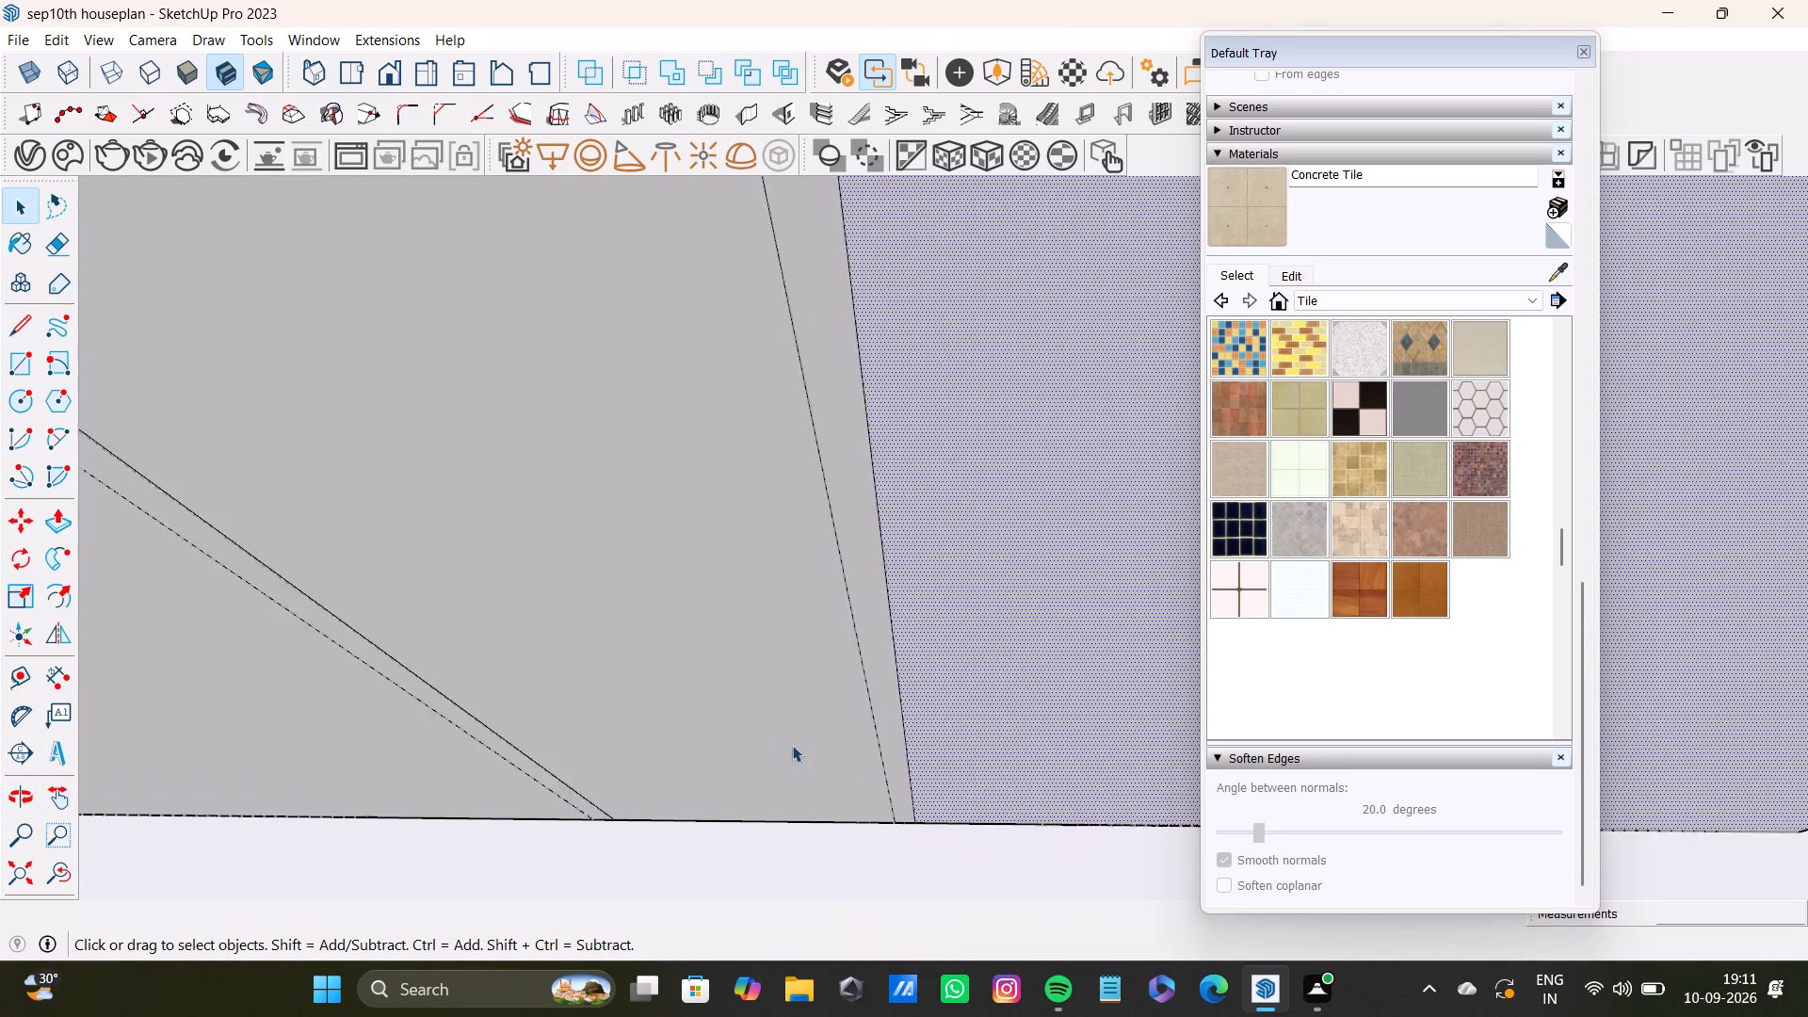
pyautogui.scroll(-20, 792, 745)
pyautogui.keyDown('shift'); pyautogui.moveTo(718, 558); pyautogui.dragTo(796, 850, button='middle'); pyautogui.keyUp('shift')
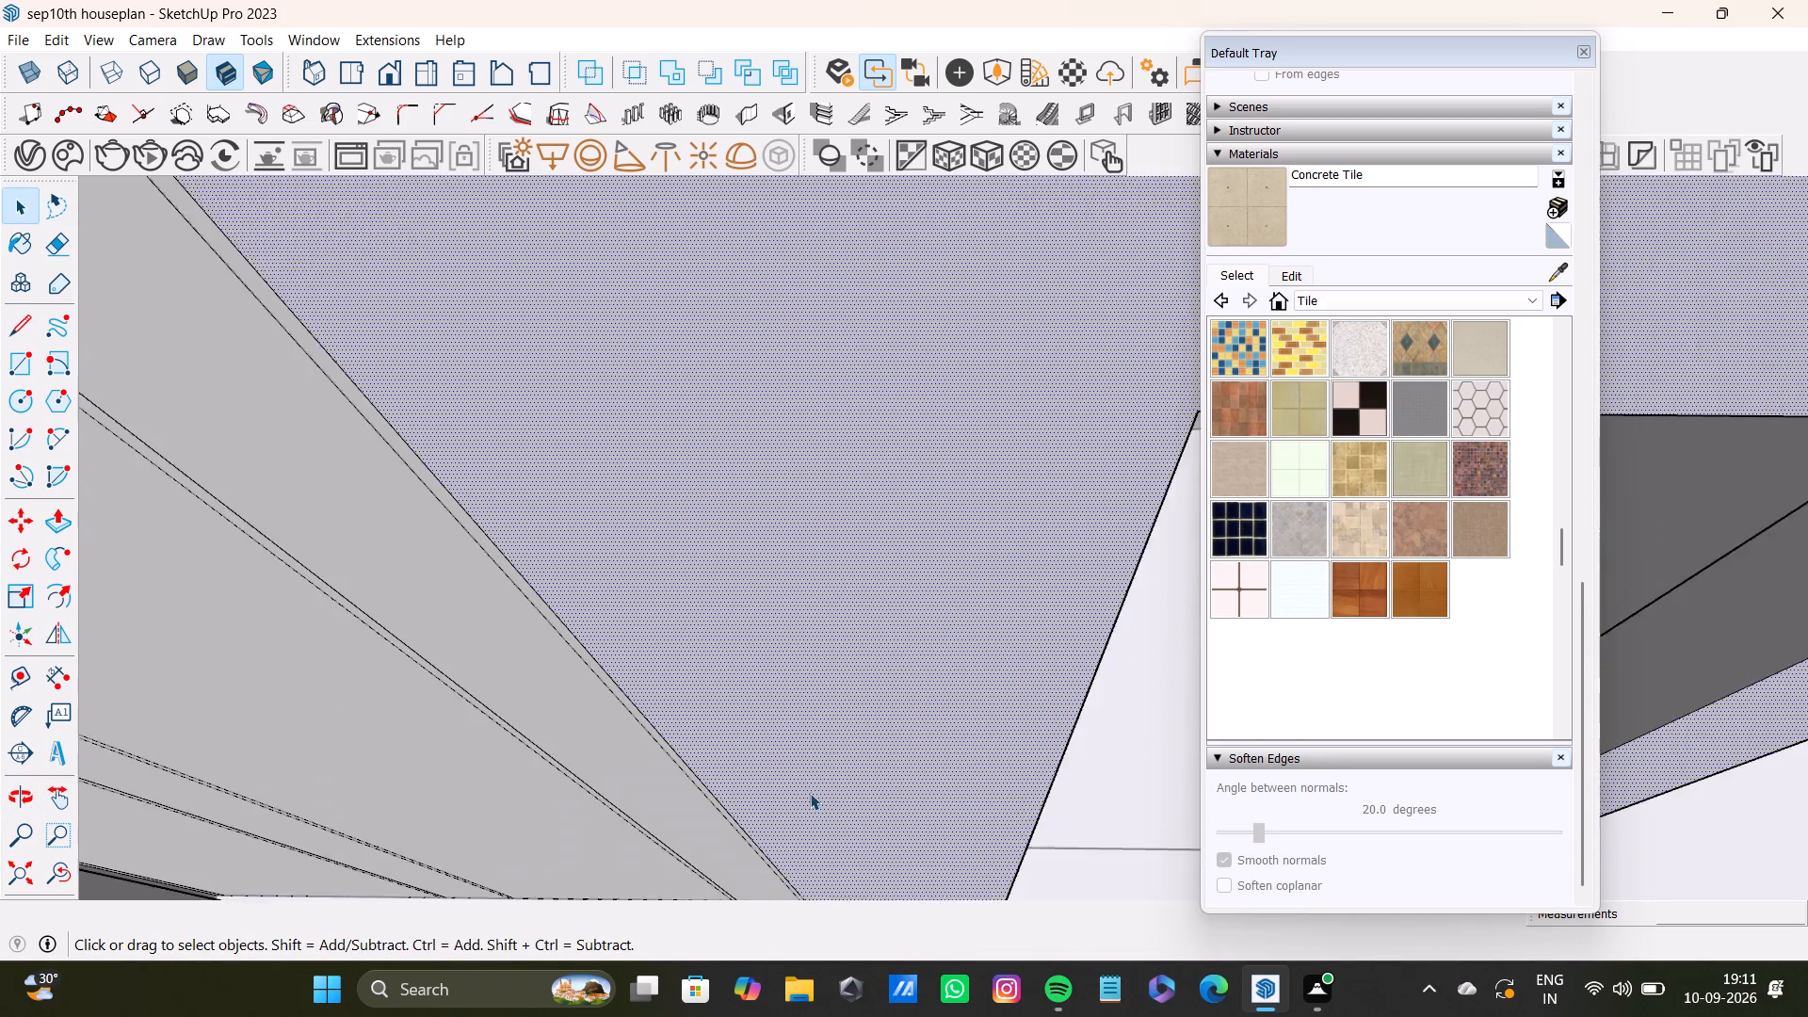
pyautogui.scroll(-13, 809, 774)
pyautogui.moveTo(870, 690); pyautogui.dragTo(920, 667, button='middle')
pyautogui.press('space')
pyautogui.scroll(4, 653, 632)
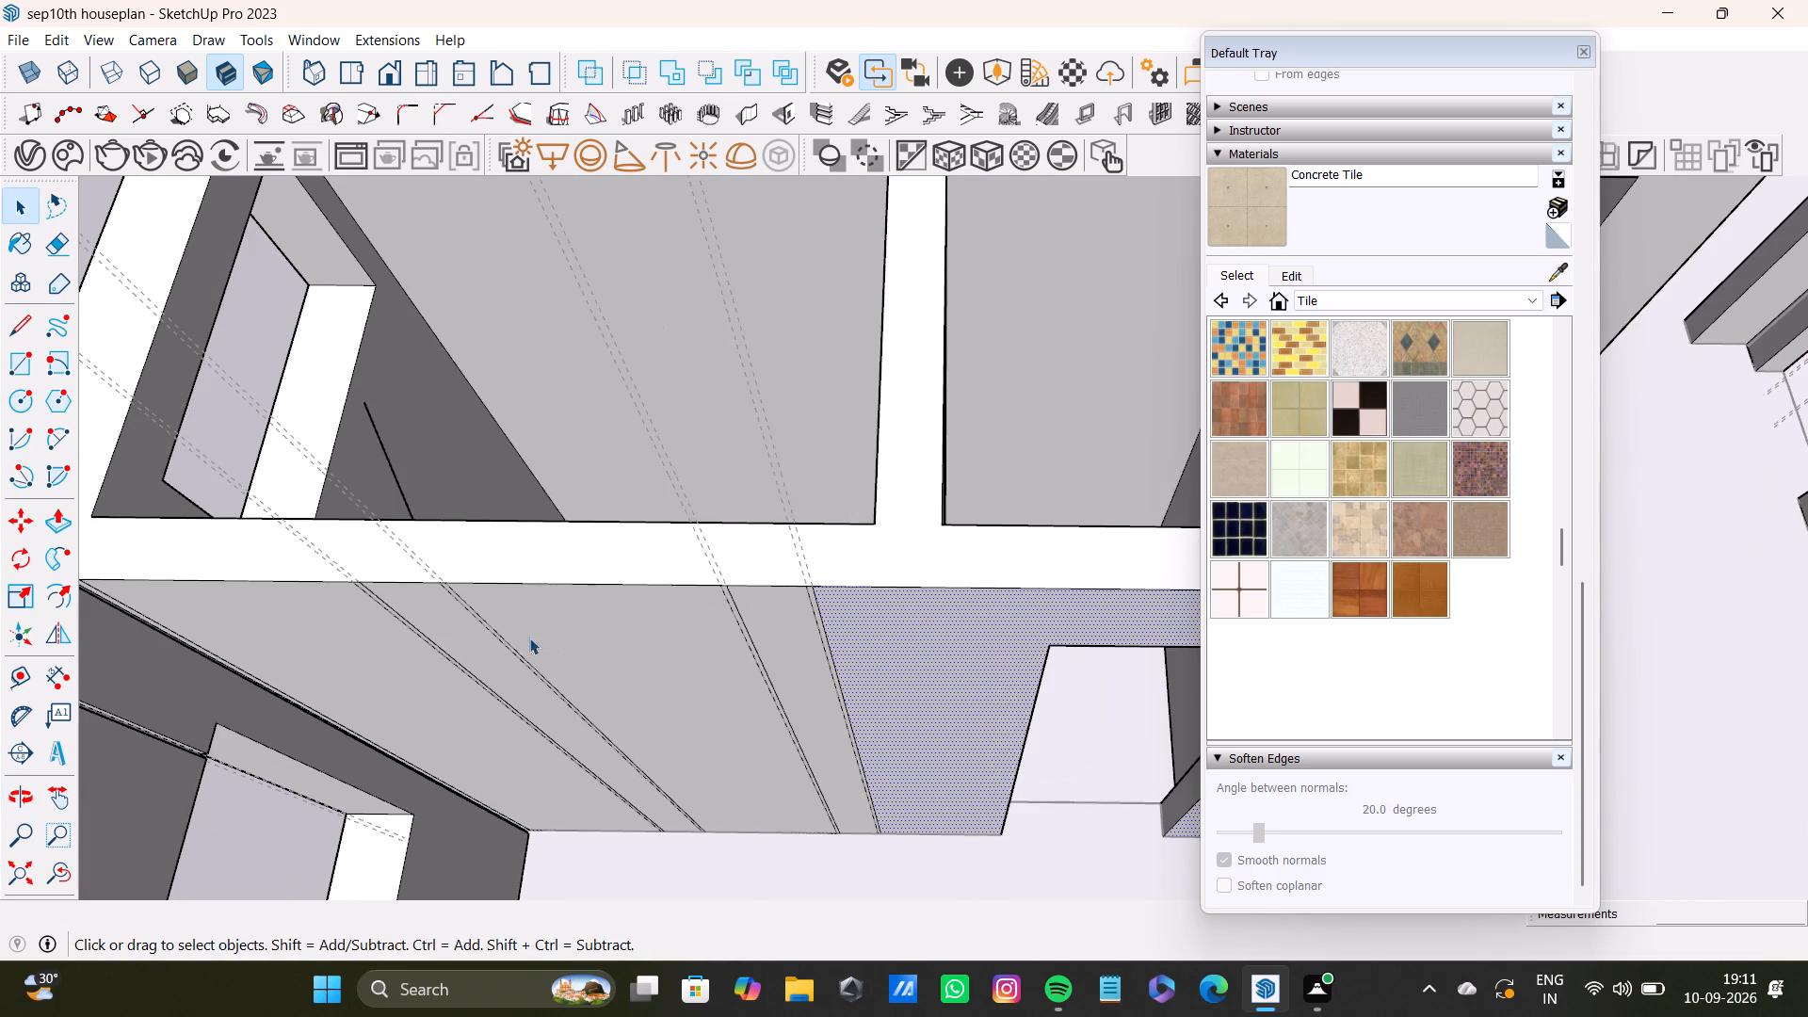
pyautogui.keyDown('shift'); pyautogui.moveTo(518, 638); pyautogui.dragTo(831, 624, button='middle'); pyautogui.keyUp('shift')
pyautogui.scroll(-8, 697, 635)
pyautogui.moveTo(614, 595); pyautogui.dragTo(540, 431, button='middle')
pyautogui.press('space')
pyautogui.click(408, 307)
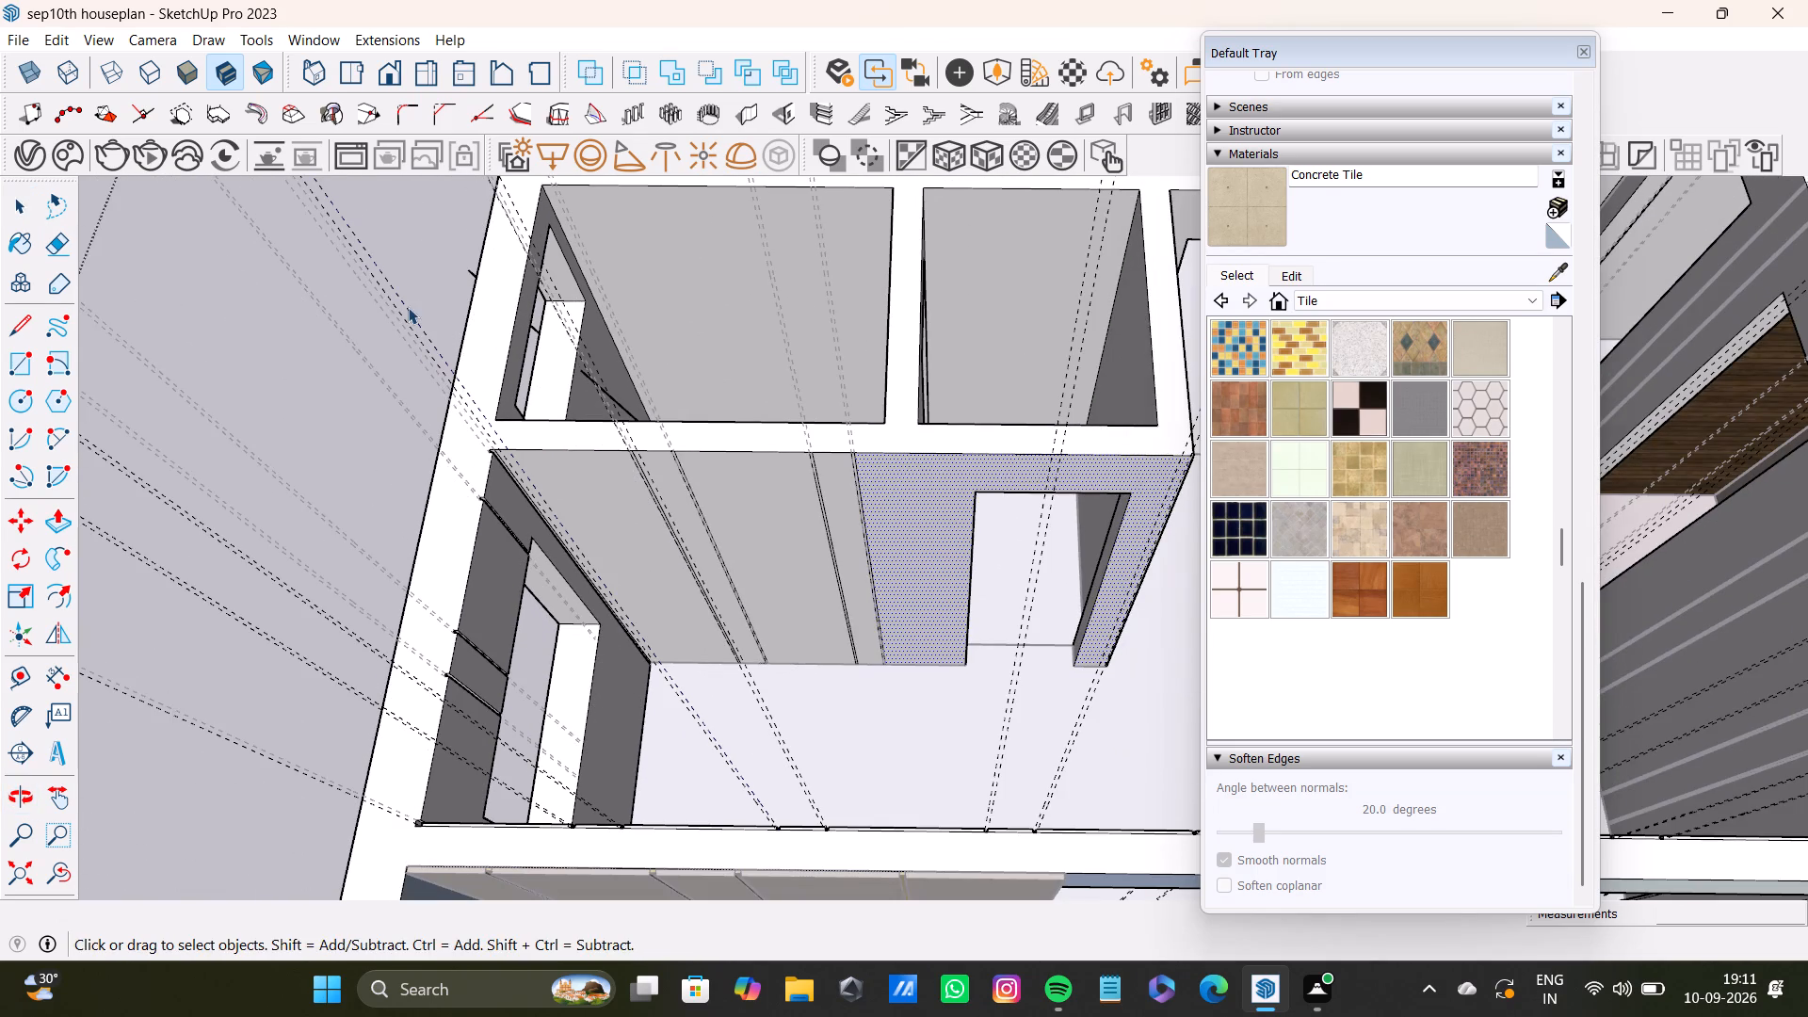
pyautogui.moveTo(684, 429); pyautogui.dragTo(384, 536, button='middle')
pyautogui.scroll(3, 827, 283)
pyautogui.keyDown('shift'); pyautogui.moveTo(830, 277); pyautogui.dragTo(814, 382, button='middle'); pyautogui.keyUp('shift')
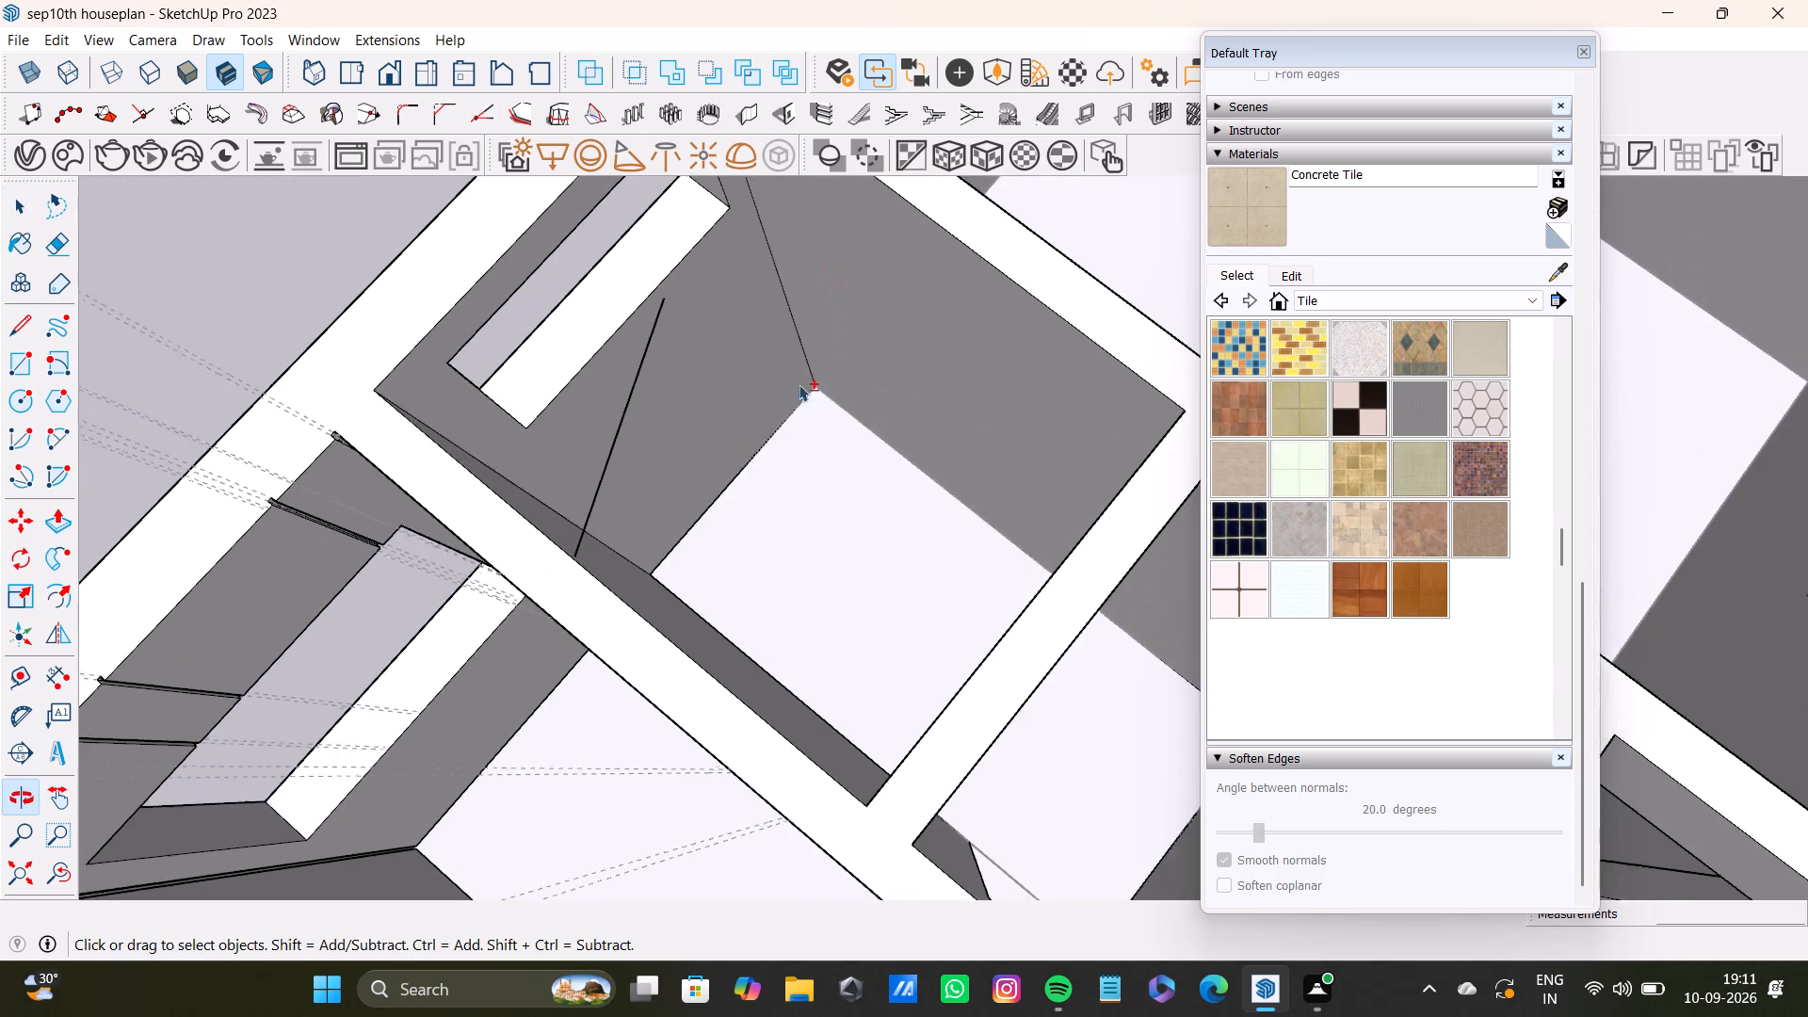
pyautogui.click(616, 444)
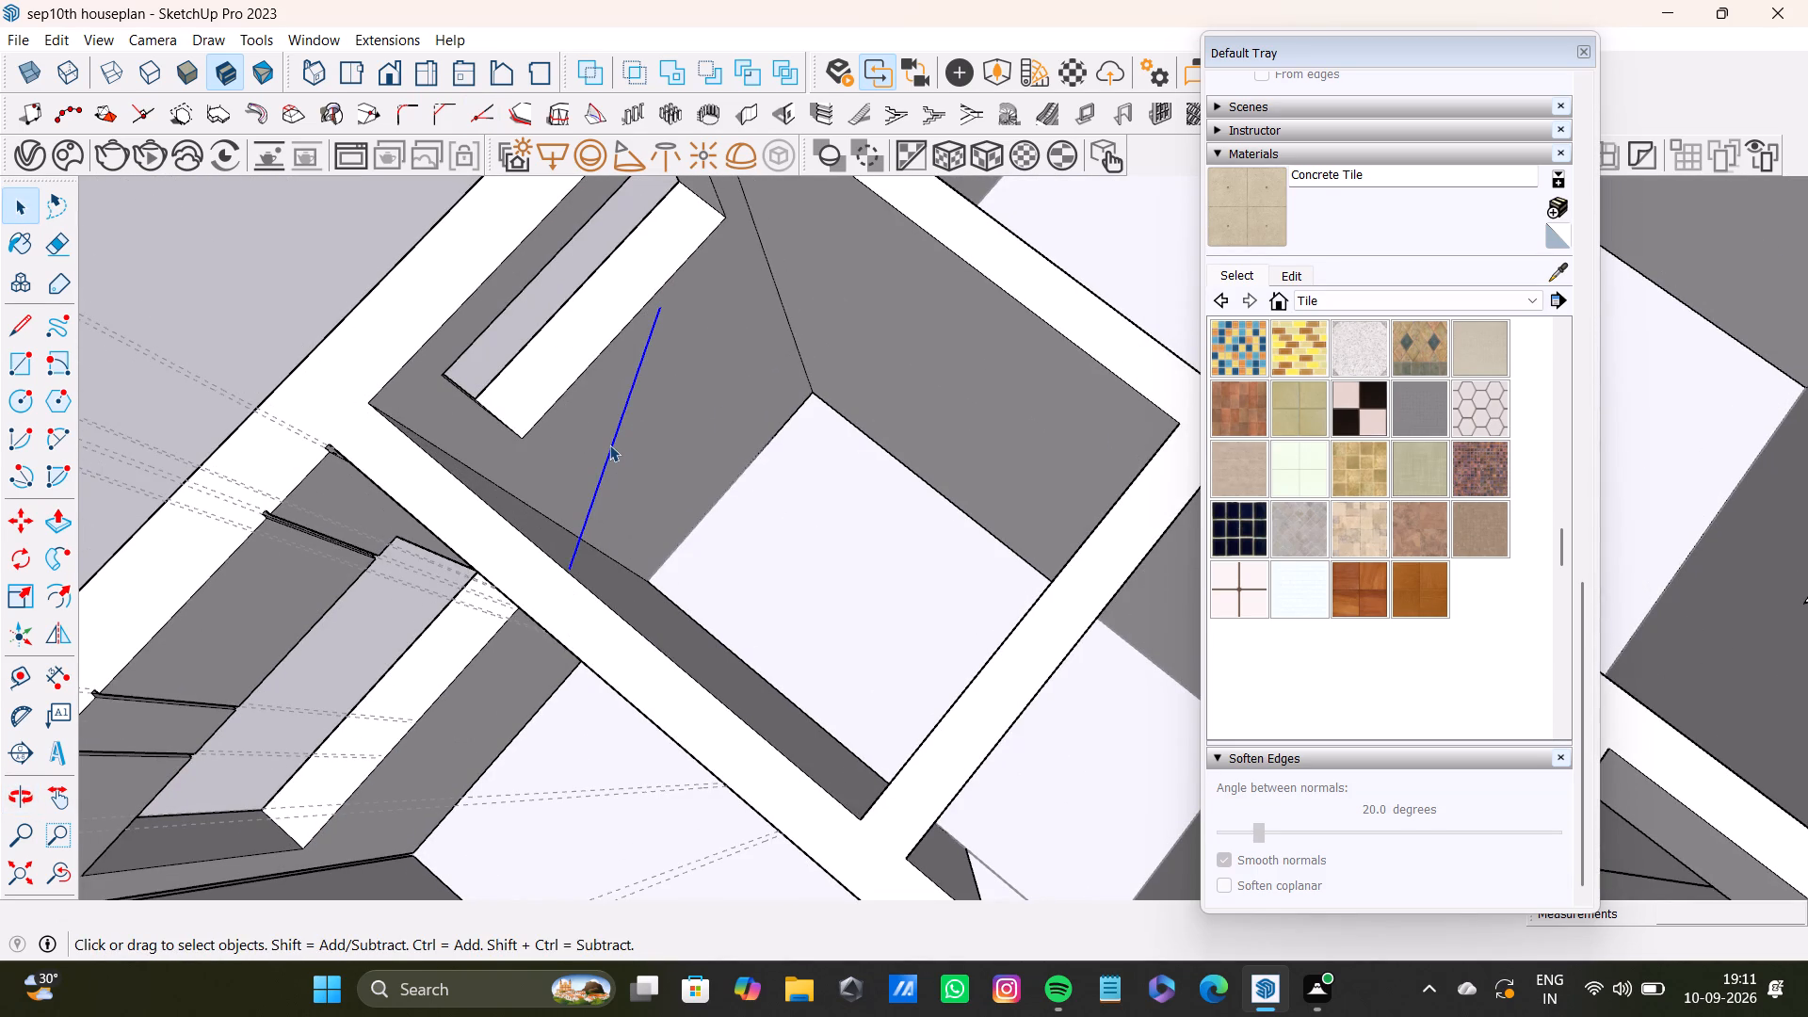
pyautogui.press('Delete')
pyautogui.scroll(-8, 583, 449)
pyautogui.press('space')
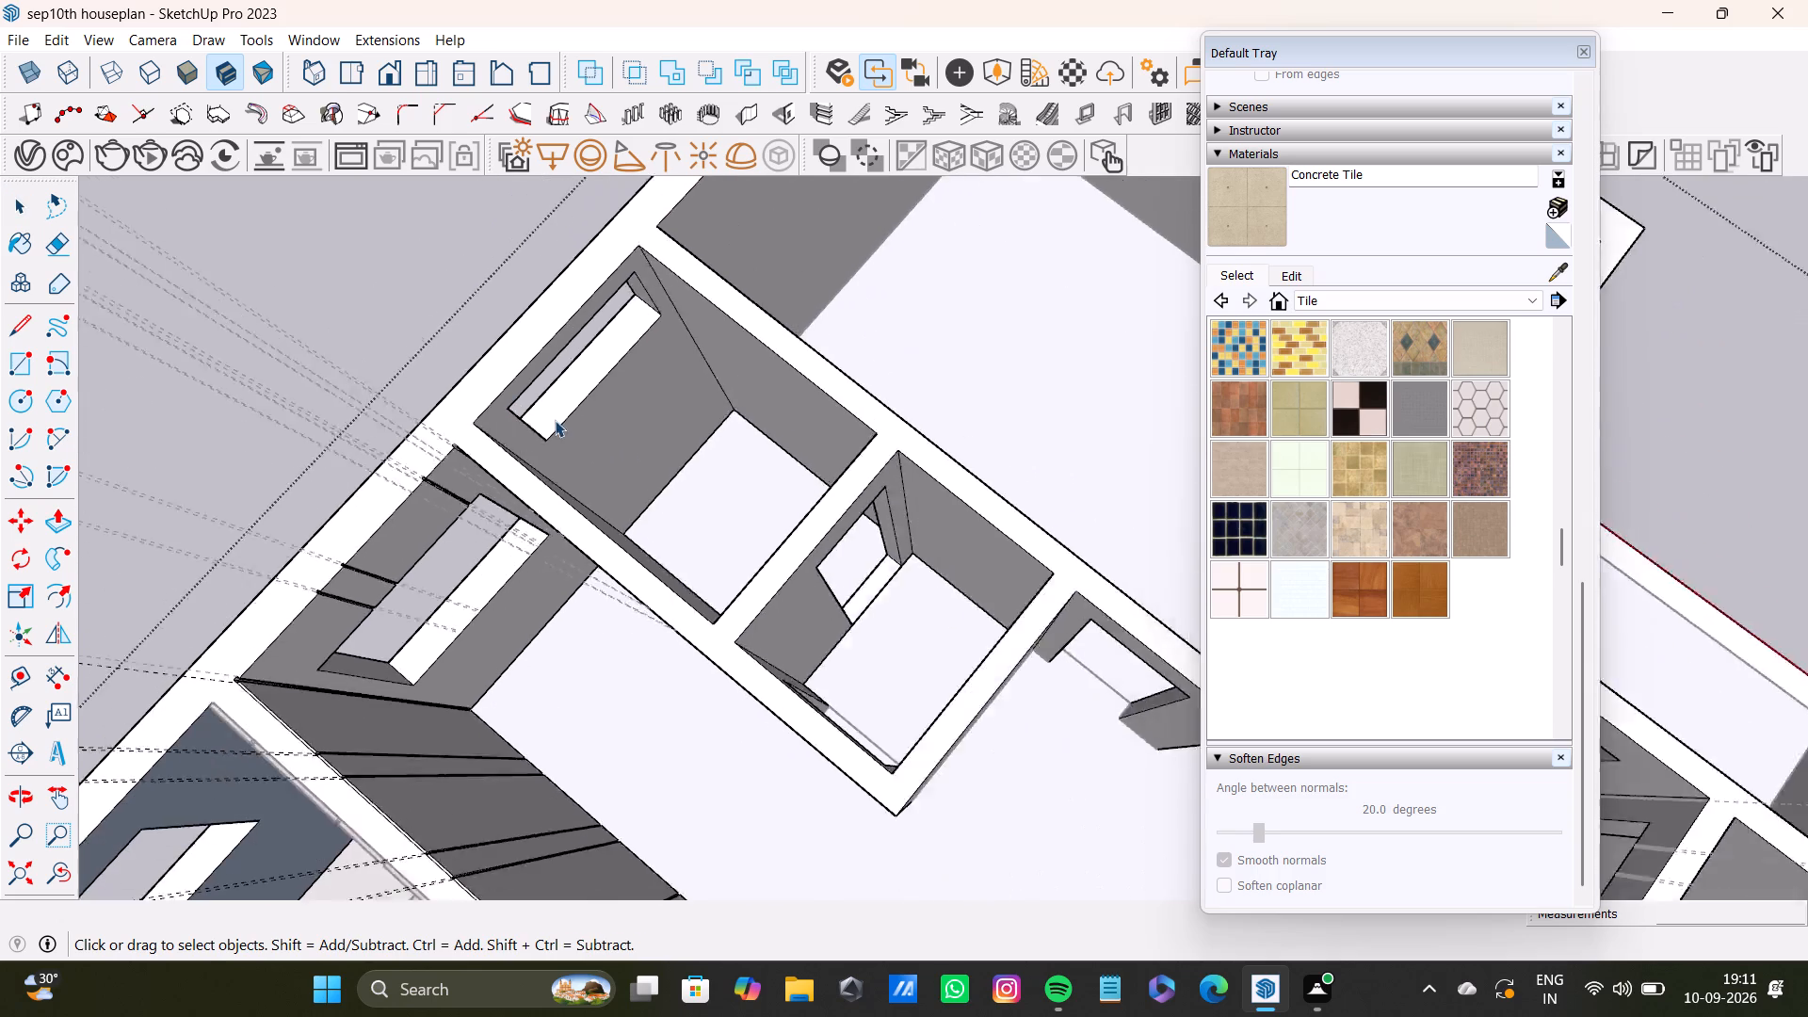
pyautogui.scroll(-1, 555, 420)
pyautogui.click(408, 285)
# Reopen the wall group and push/pull the long hall wall's first panel, between the window-side corner and the first groove.
pyautogui.scroll(-3, 593, 427)
pyautogui.keyDown('shift'); pyautogui.moveTo(609, 589); pyautogui.dragTo(774, 447, button='middle'); pyautogui.keyUp('shift')
pyautogui.scroll(8, 702, 434)
pyautogui.keyDown('shift'); pyautogui.moveTo(738, 317); pyautogui.dragTo(737, 324, button='middle'); pyautogui.keyUp('shift')
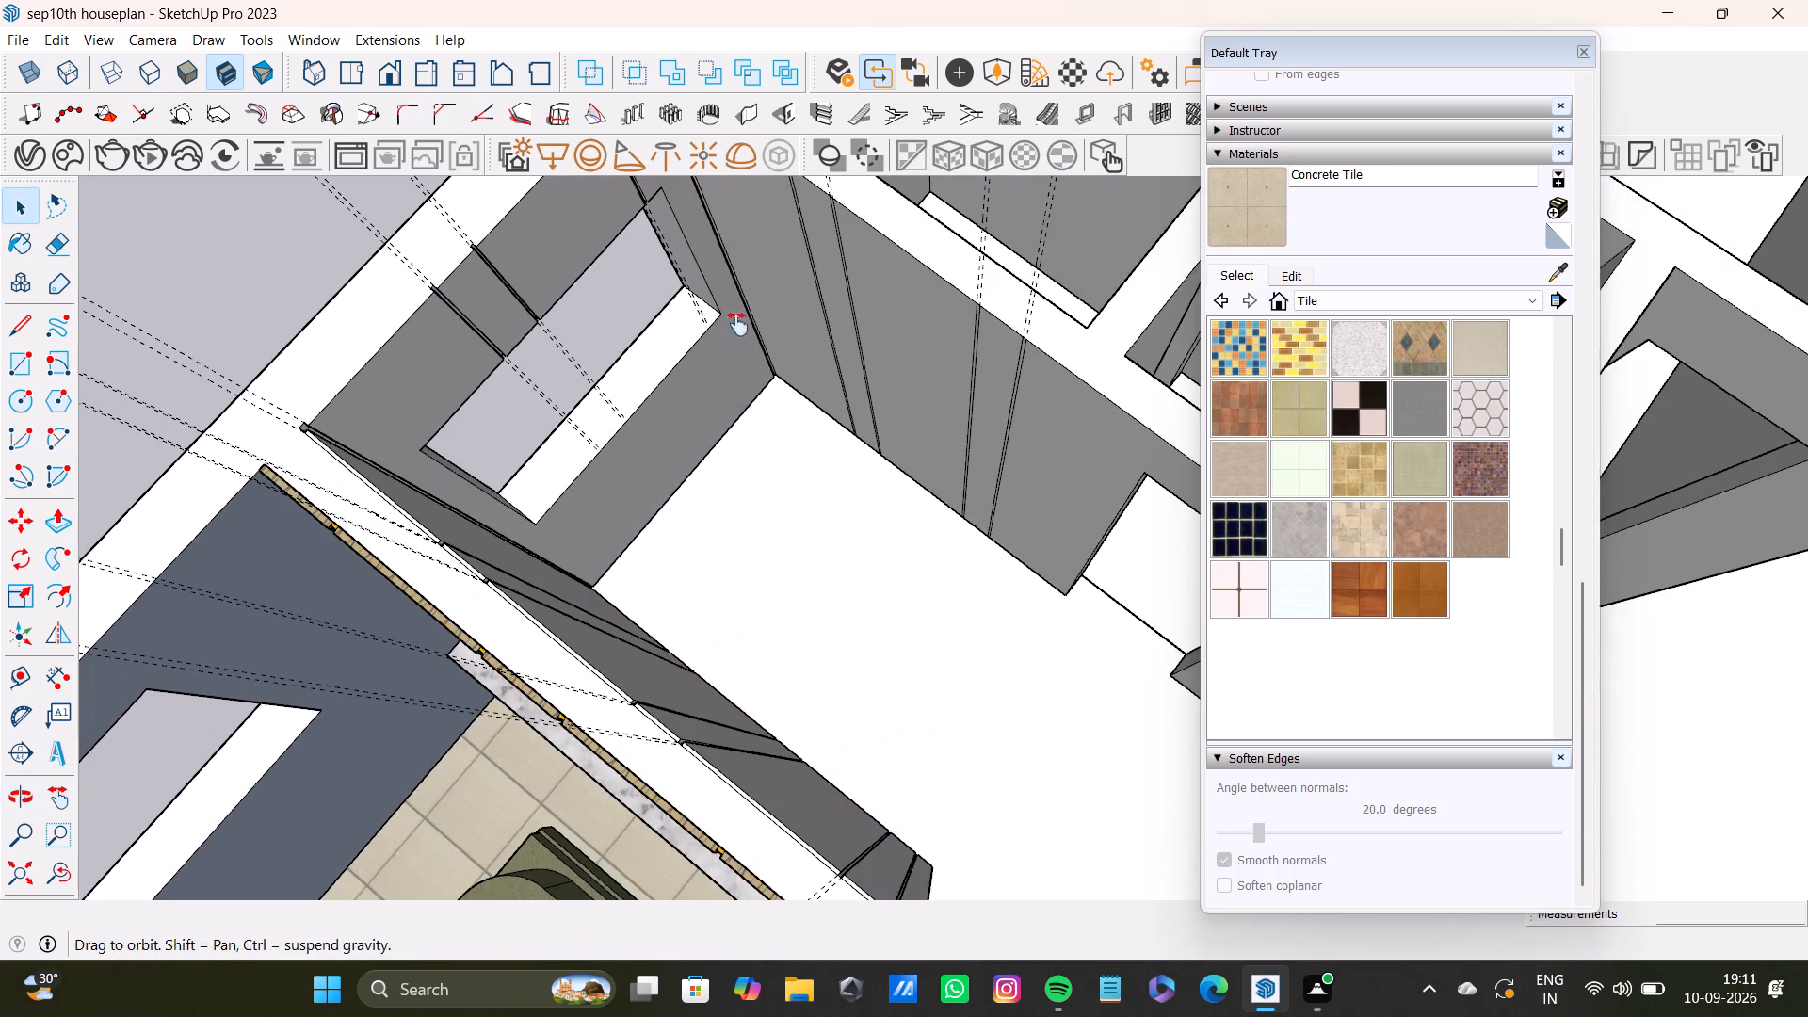
pyautogui.keyDown('shift'); pyautogui.moveTo(737, 324); pyautogui.dragTo(727, 579, button='middle'); pyautogui.keyUp('shift')
pyautogui.moveTo(734, 572); pyautogui.dragTo(957, 340, button='middle')
pyautogui.scroll(4, 807, 386)
pyautogui.keyDown('shift'); pyautogui.moveTo(808, 266); pyautogui.dragTo(801, 427, button='middle'); pyautogui.keyUp('shift')
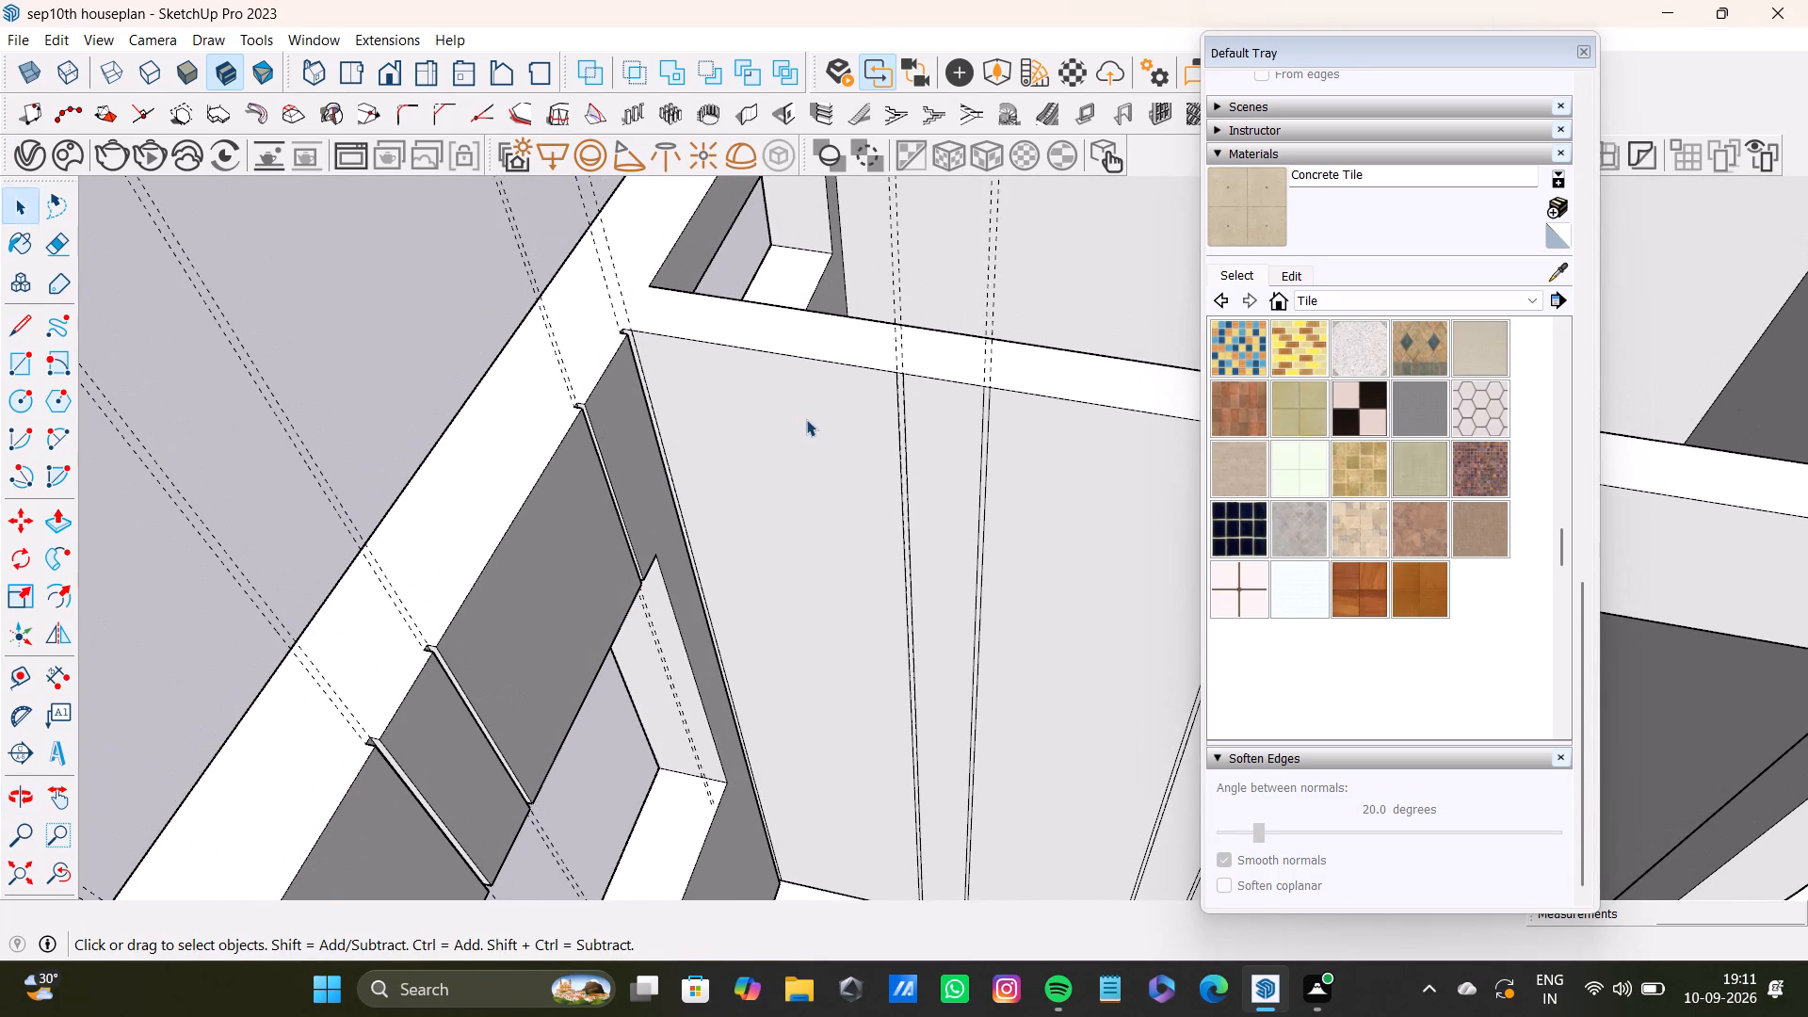
pyautogui.press('space')
pyautogui.click(809, 418)
pyautogui.doubleClick(809, 418)
pyautogui.click(818, 442)
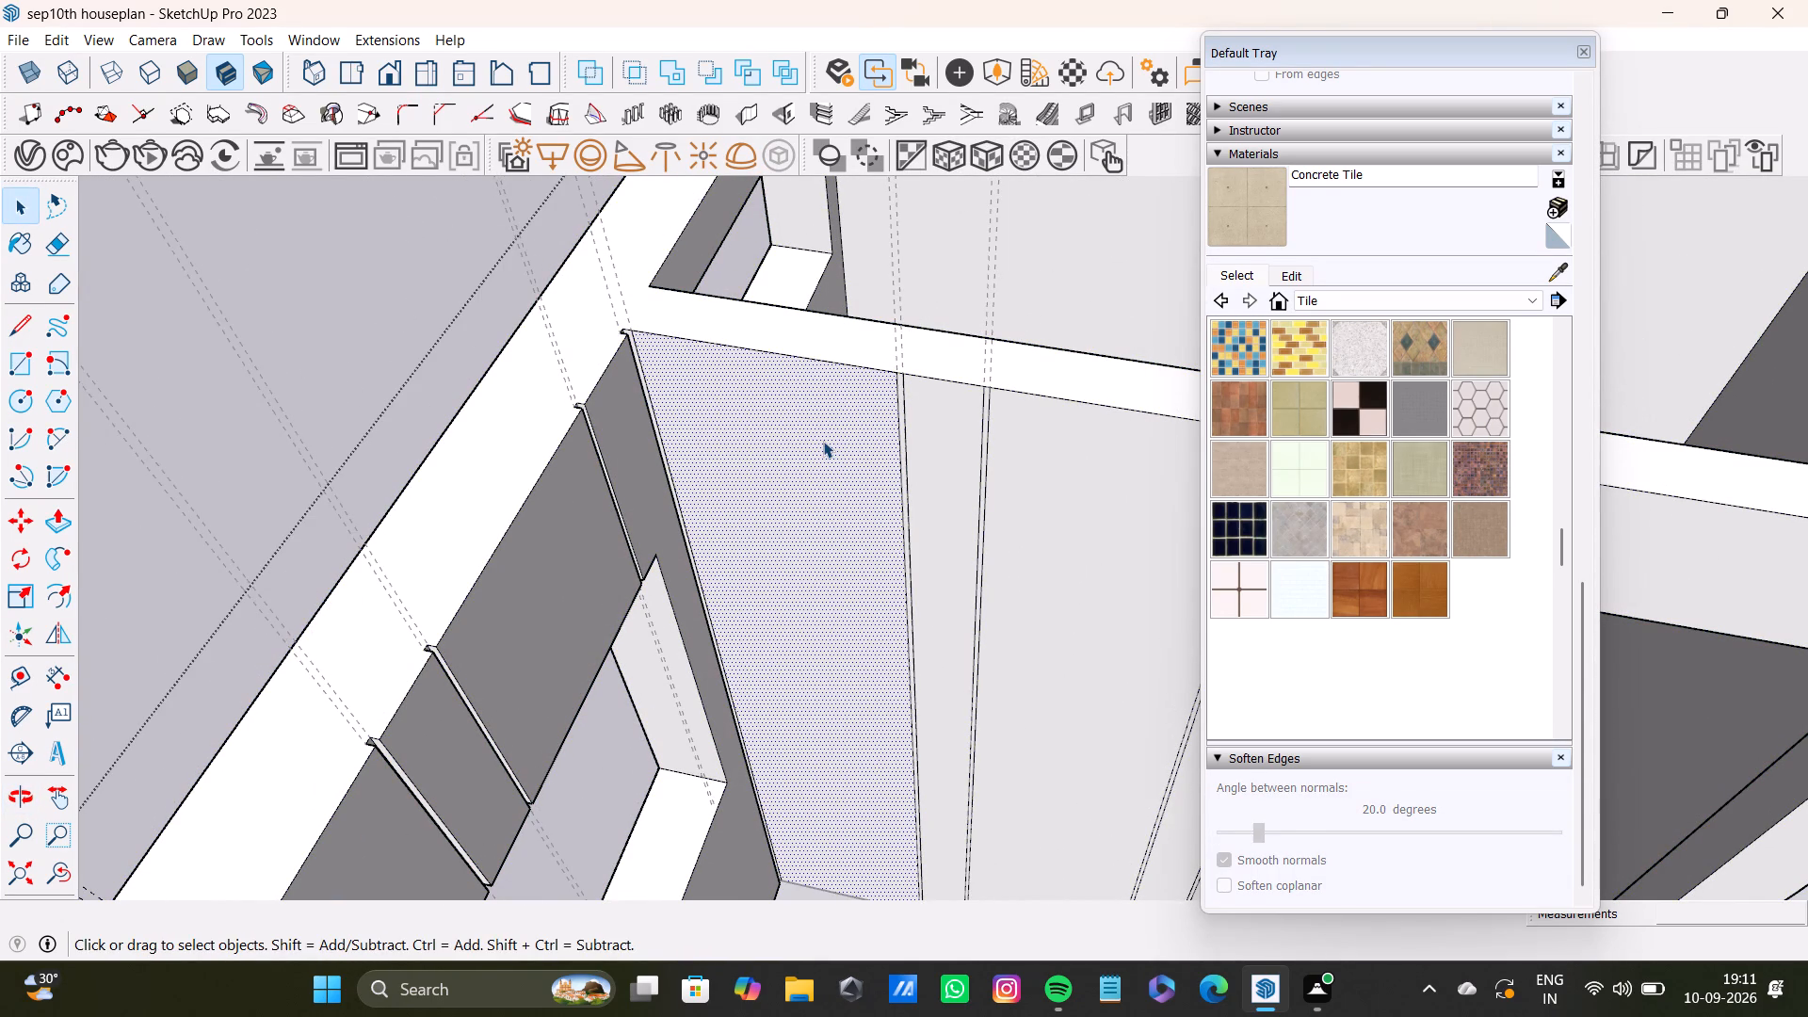
pyautogui.press('p')
pyautogui.click(823, 441)
pyautogui.press('space')
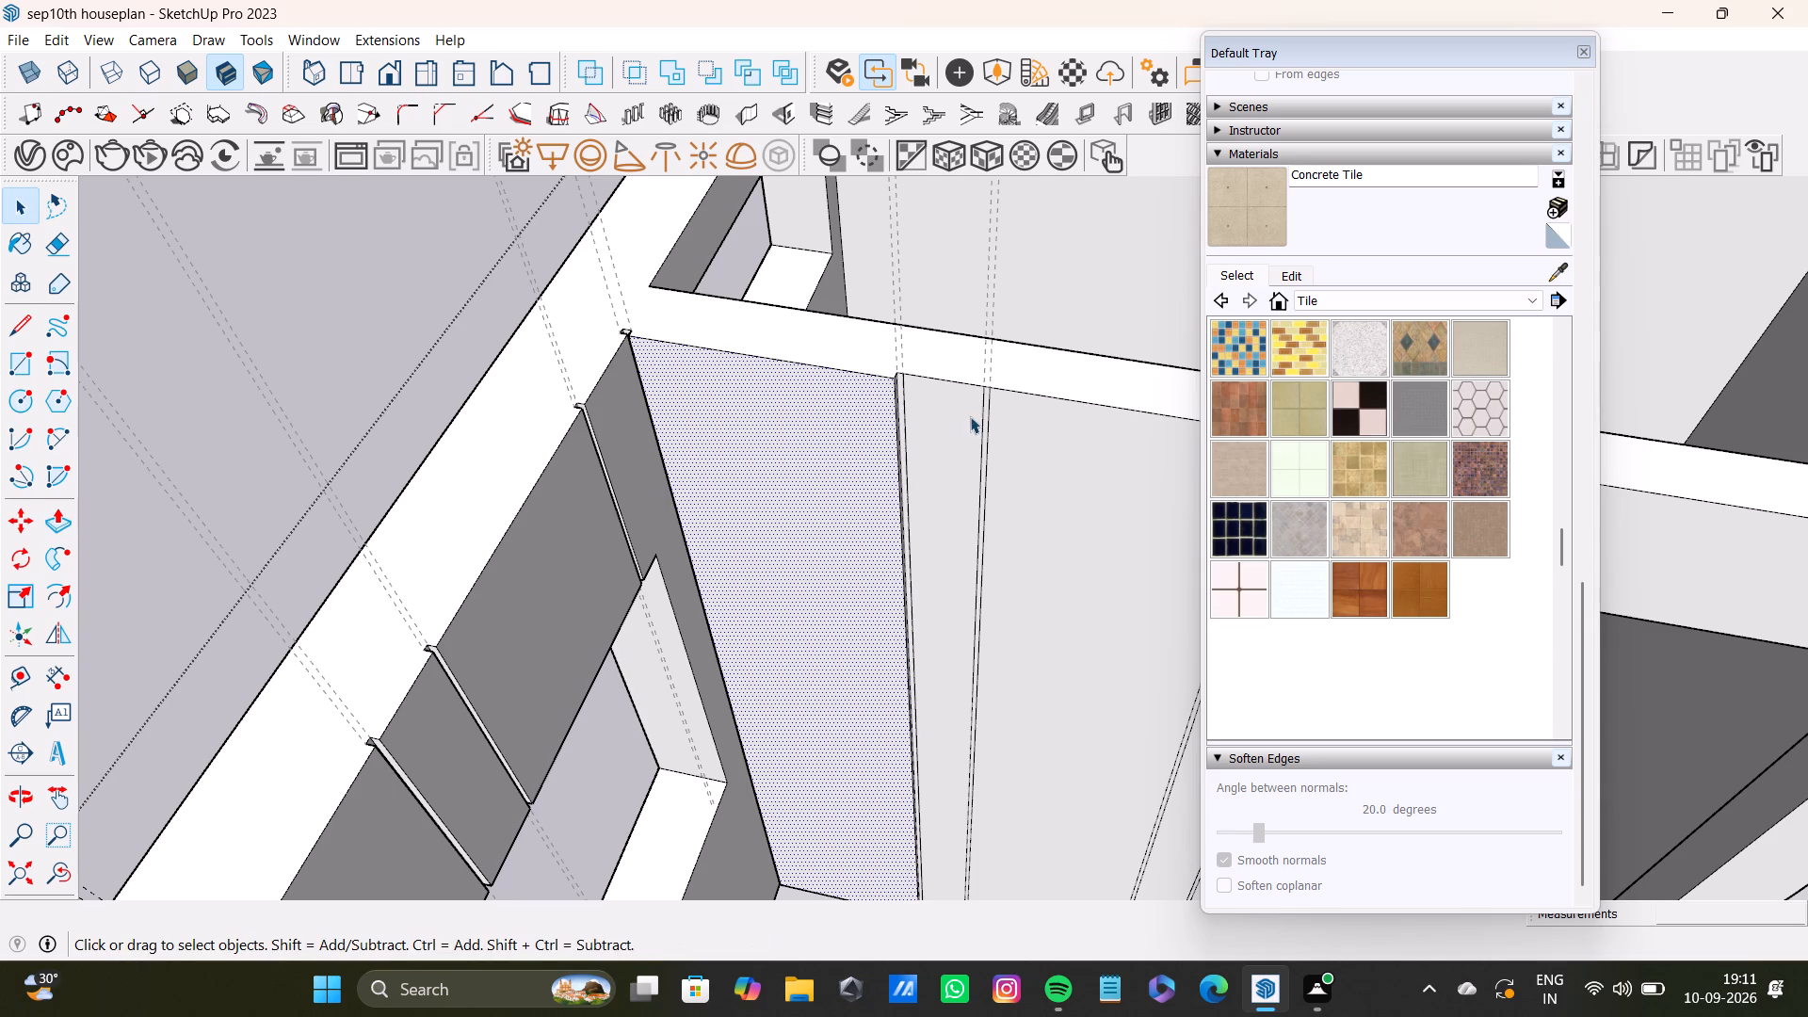
# Push/pull the narrow strip between the first two grooves out to the level of the first panel.
pyautogui.click(944, 419)
pyautogui.press('p')
pyautogui.moveTo(941, 419); pyautogui.dragTo(882, 391)
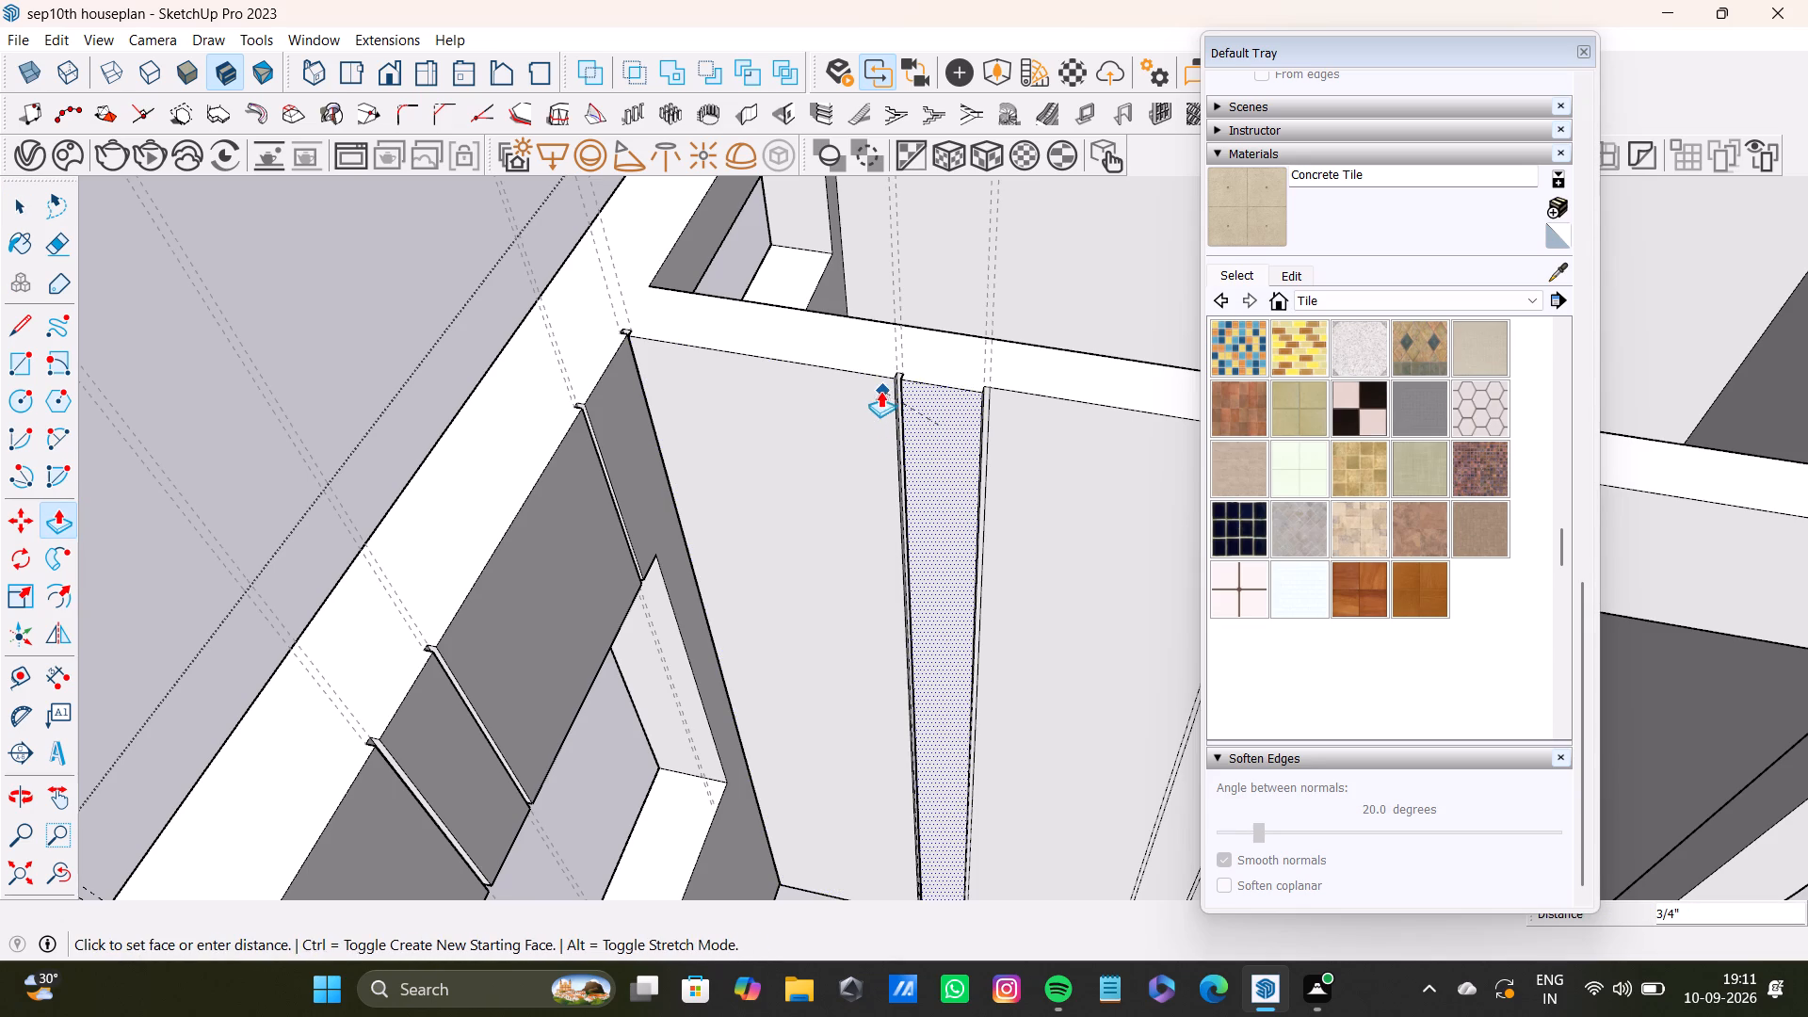
# Push/pull the wide panel between the second and third grooves out level with the neighbouring narrow strip.
pyautogui.scroll(-4, 913, 468)
pyautogui.keyDown('shift'); pyautogui.moveTo(991, 459); pyautogui.dragTo(793, 459, button='middle'); pyautogui.keyUp('shift')
pyautogui.scroll(4, 867, 455)
pyautogui.press('space')
pyautogui.click(867, 455)
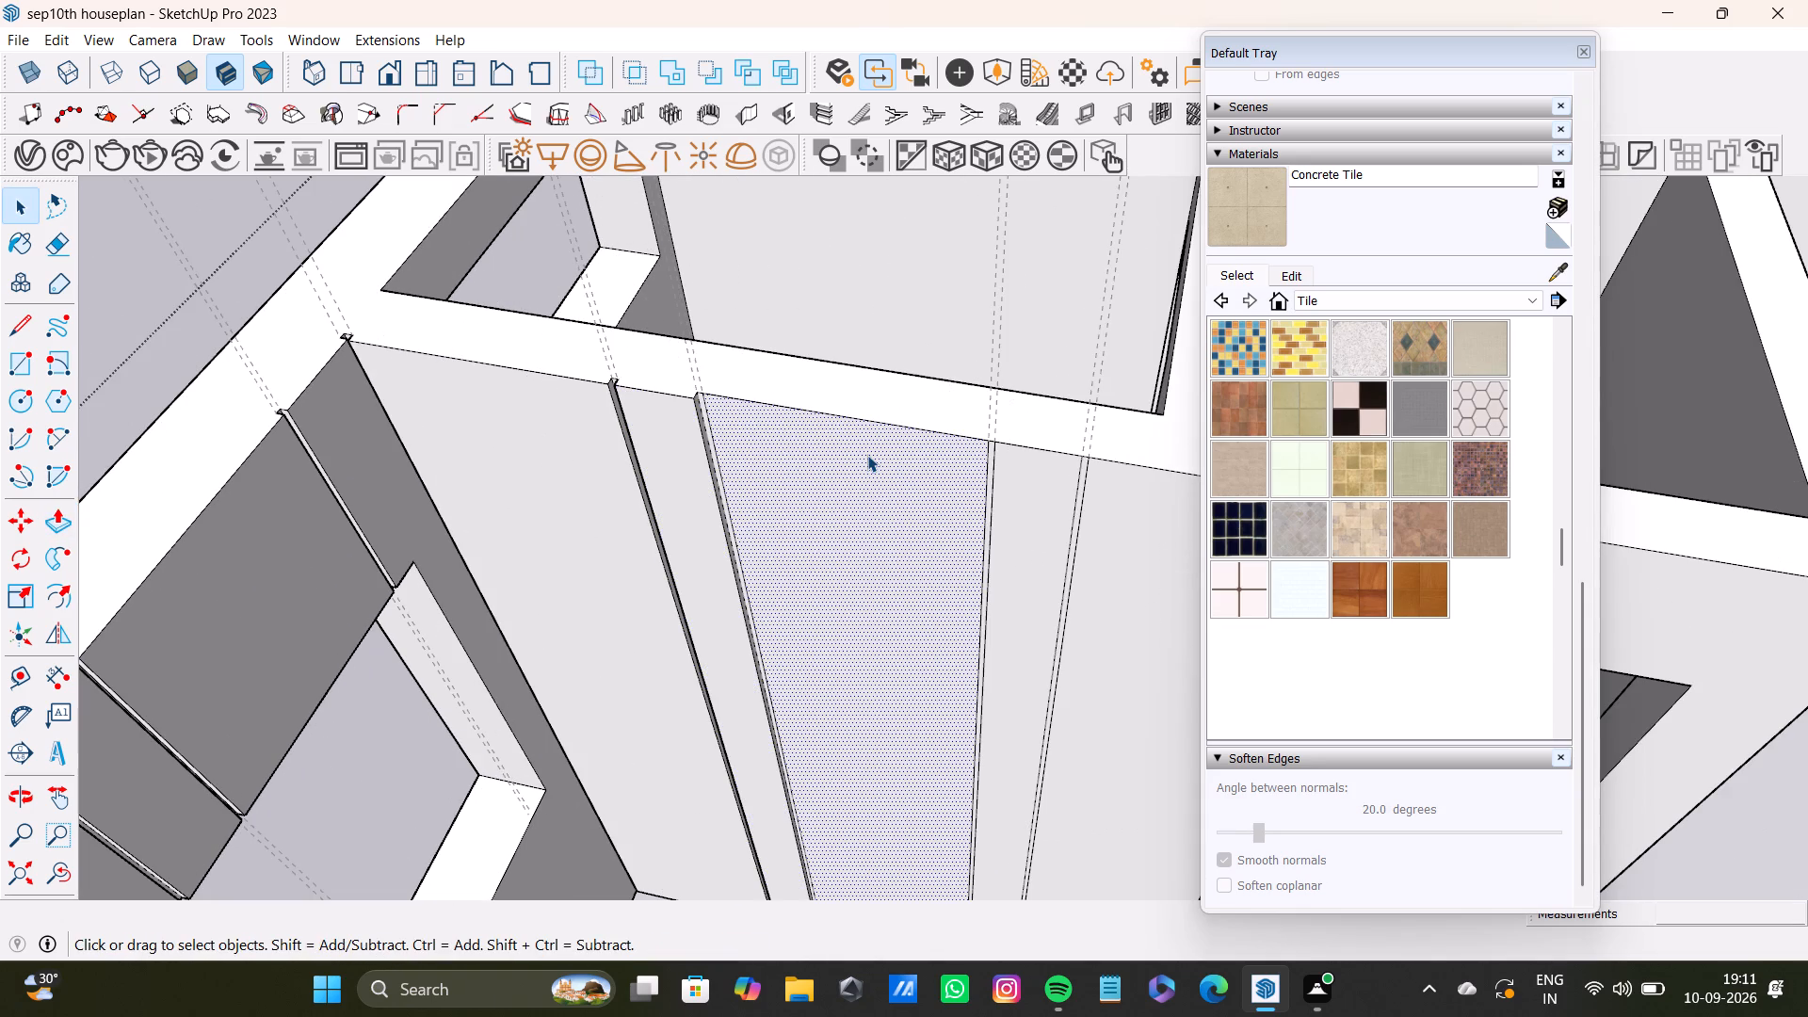
pyautogui.press('p')
pyautogui.moveTo(867, 455); pyautogui.dragTo(661, 379)
pyautogui.moveTo(661, 379); pyautogui.dragTo(669, 393)
pyautogui.moveTo(739, 451); pyautogui.dragTo(681, 414)
pyautogui.moveTo(738, 420); pyautogui.dragTo(678, 398)
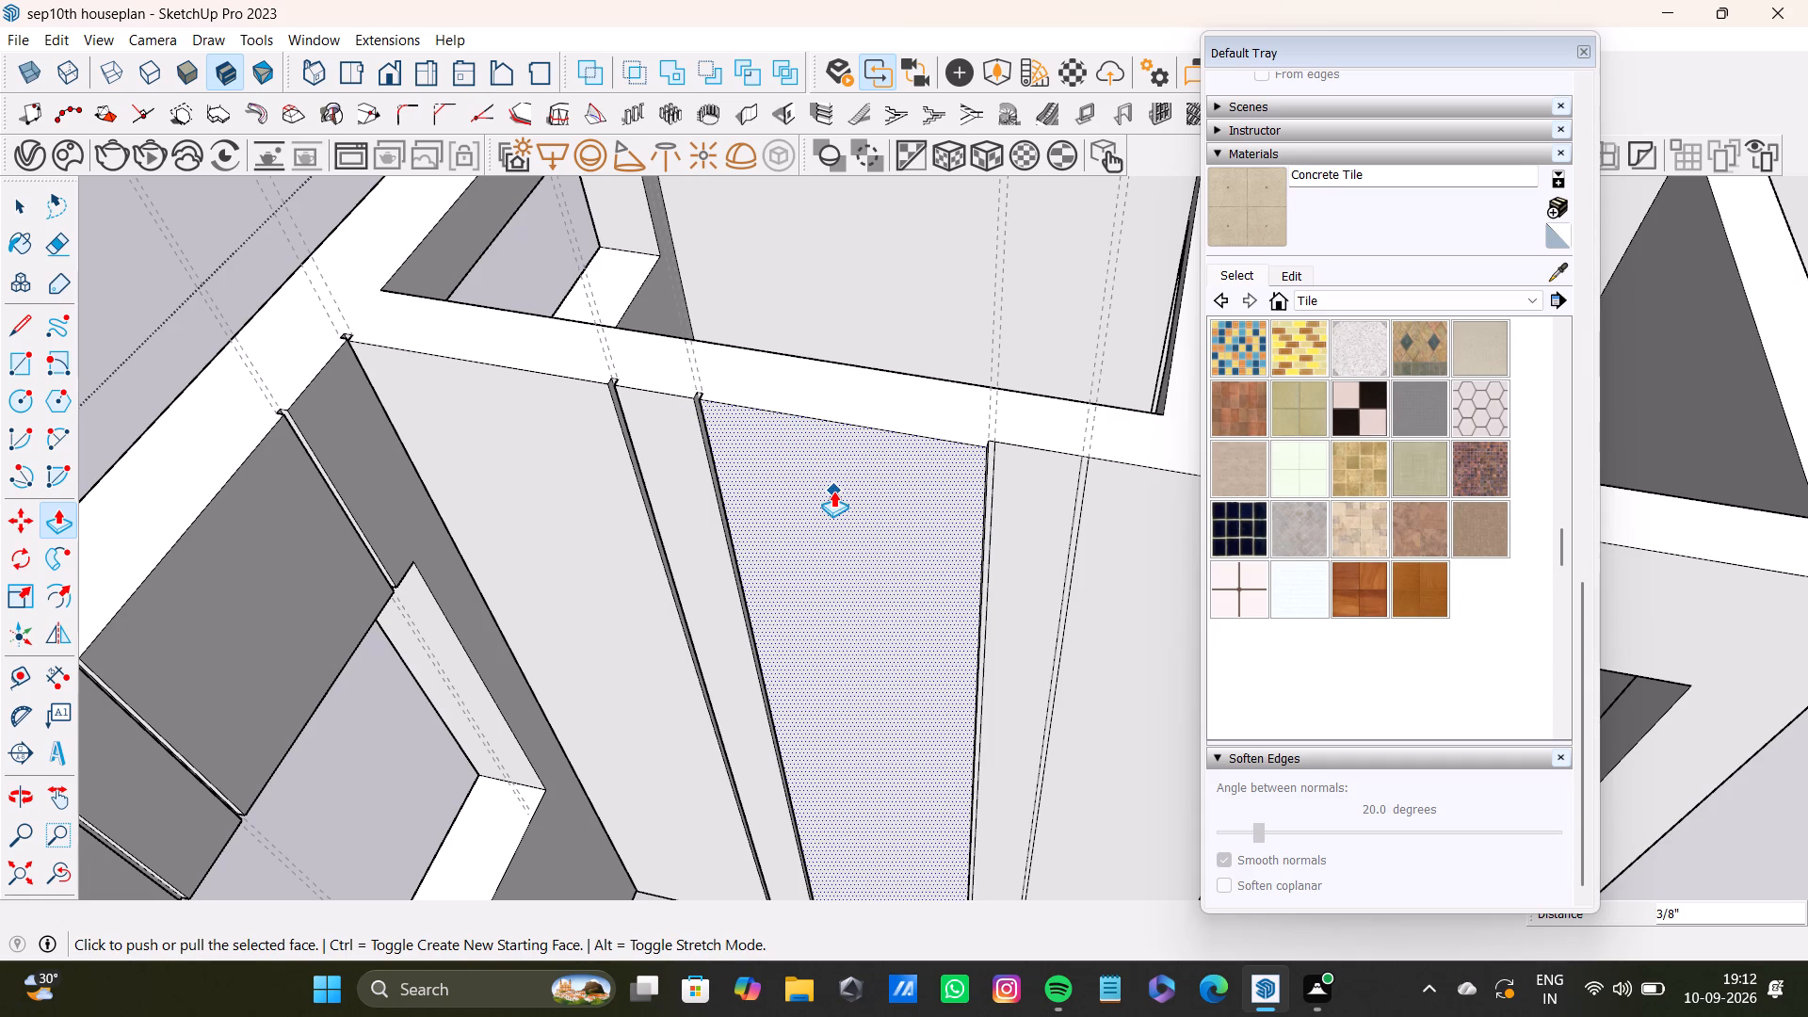
# Push/pull the narrow strip between the third and fourth grooves out level with the wide panel beside it.
pyautogui.keyDown('shift'); pyautogui.moveTo(908, 492); pyautogui.dragTo(802, 482, button='middle'); pyautogui.keyUp('shift')
pyautogui.press('space')
pyautogui.click(914, 481)
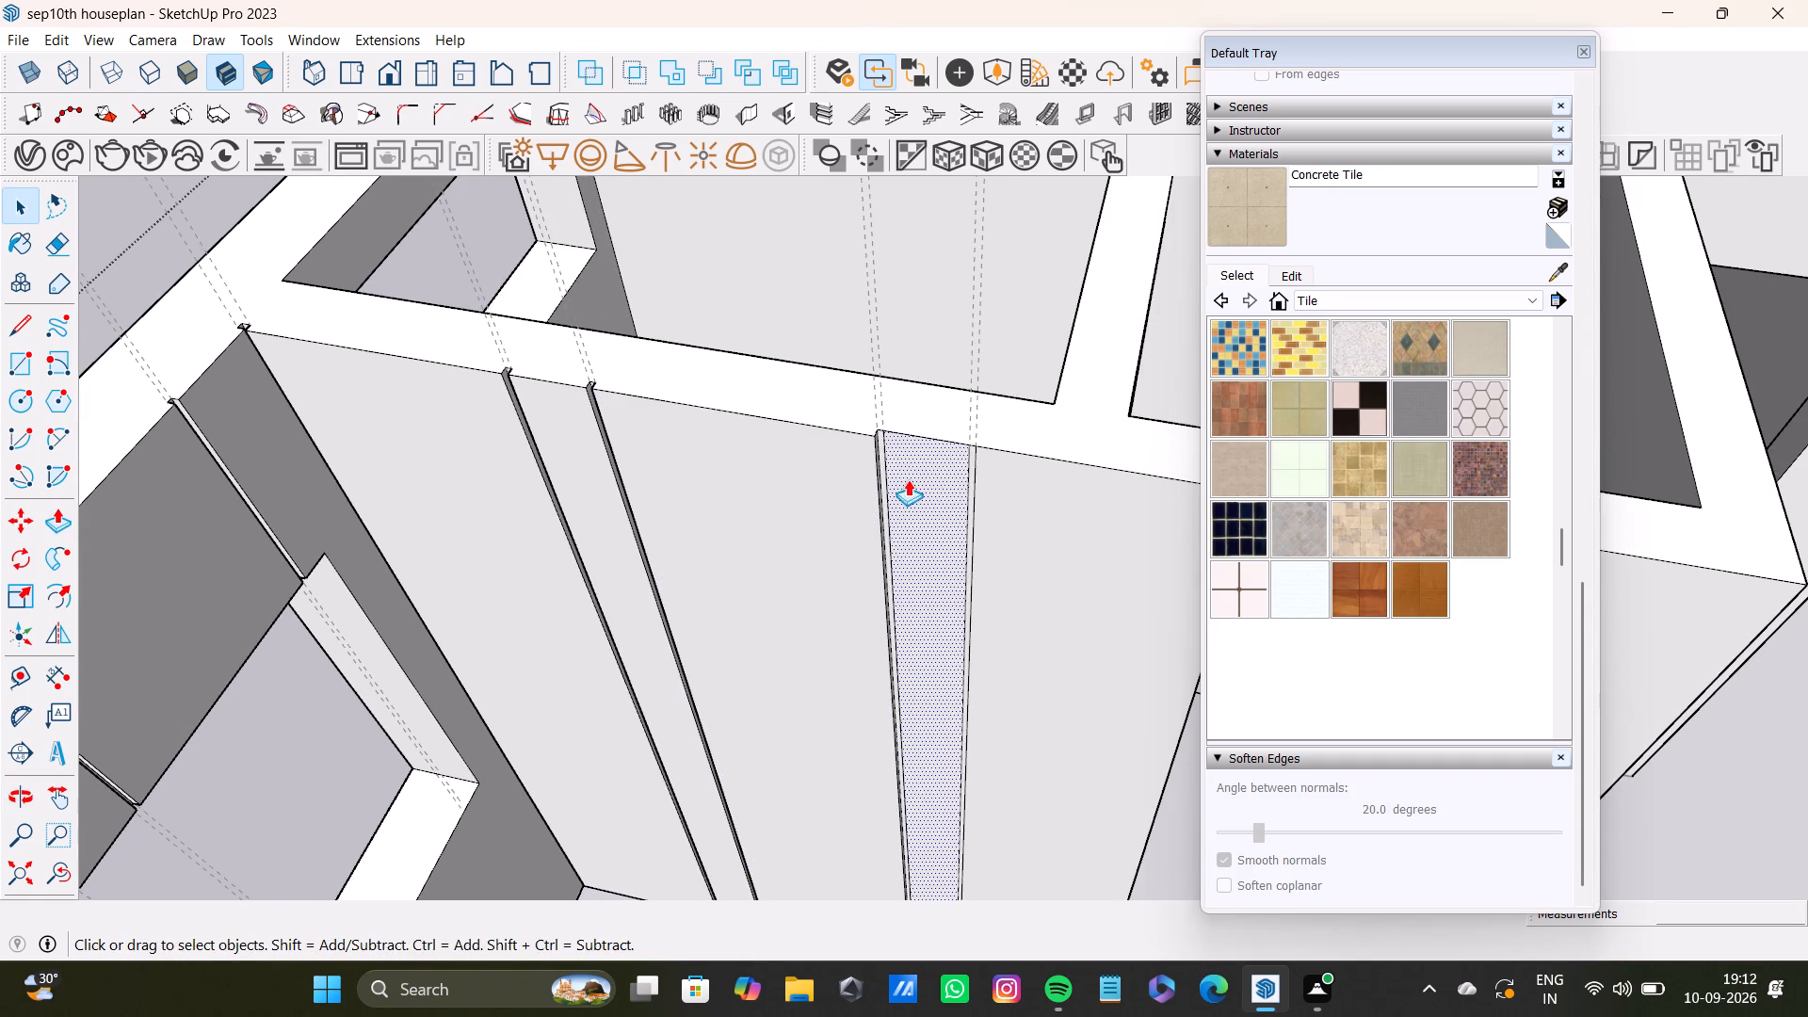
pyautogui.press('p')
pyautogui.moveTo(908, 479); pyautogui.dragTo(831, 487)
# Push/pull the last panel around the doorway out level with the adjacent narrow strip, and leave the wall group.
pyautogui.scroll(-3, 876, 478)
pyautogui.keyDown('shift'); pyautogui.moveTo(909, 483); pyautogui.dragTo(792, 476, button='middle'); pyautogui.keyUp('shift')
pyautogui.press('space')
pyautogui.click(896, 495)
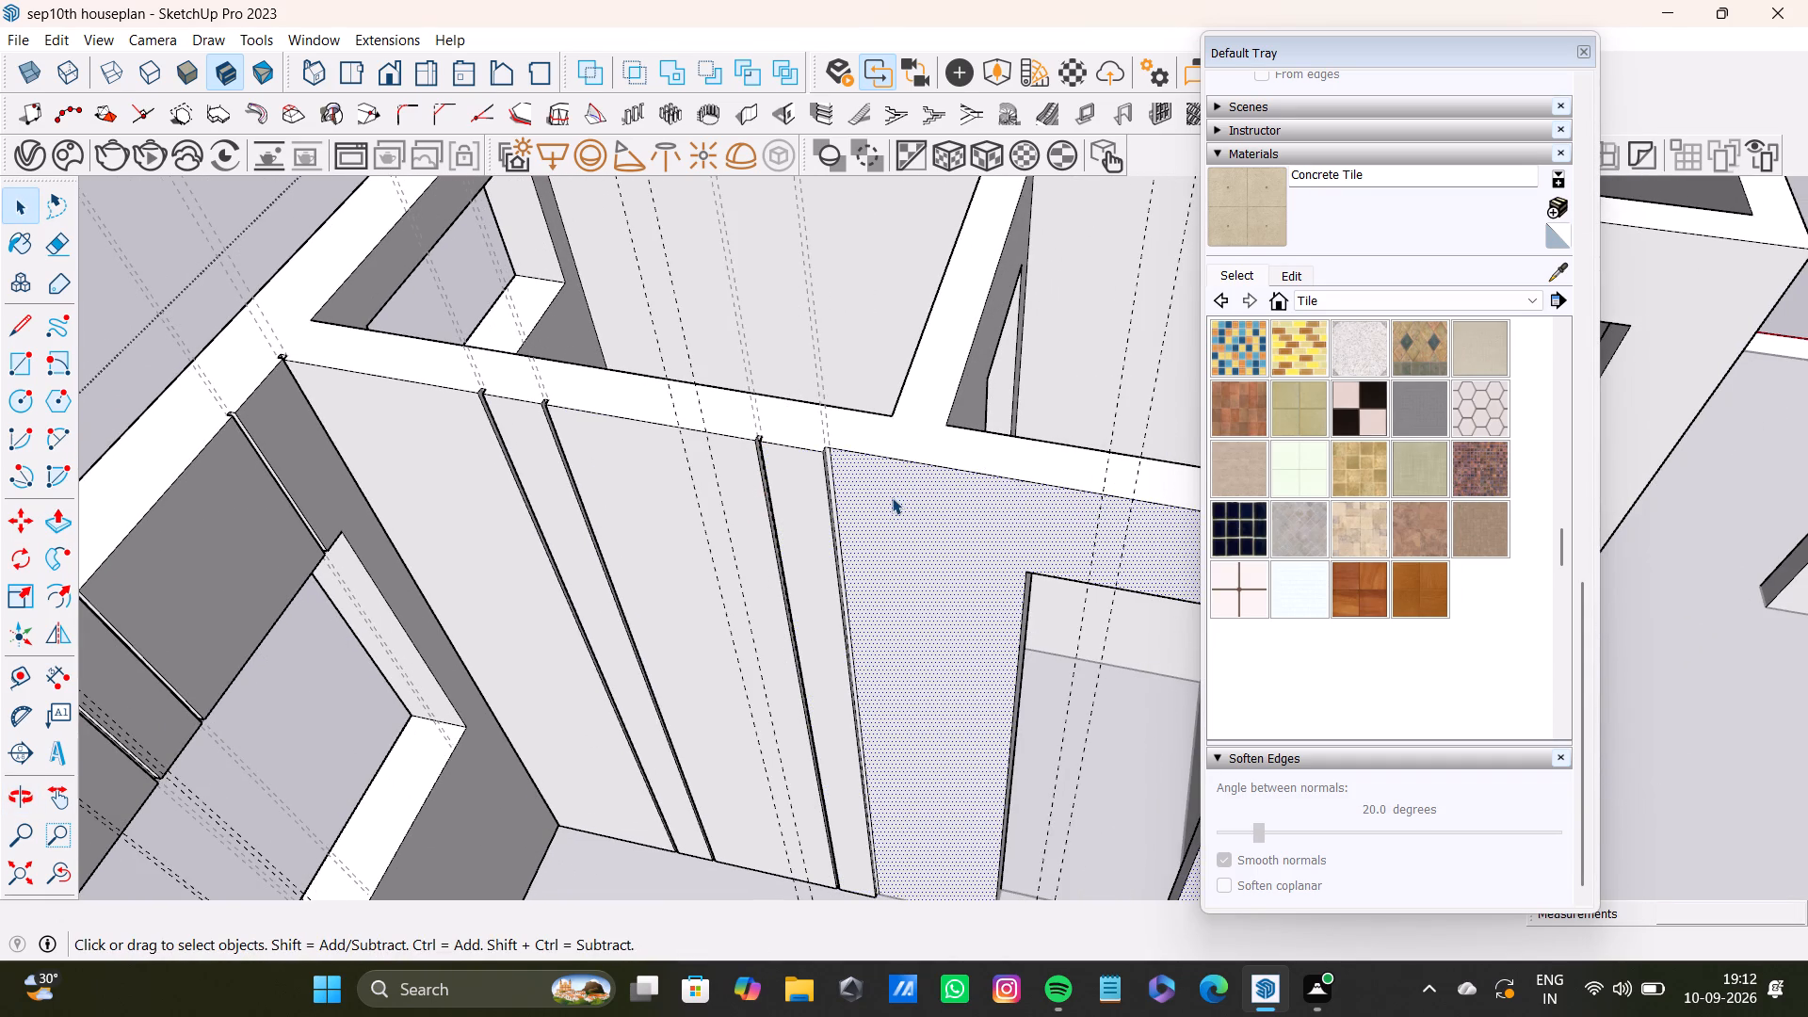
pyautogui.press('p')
pyautogui.moveTo(890, 499); pyautogui.dragTo(816, 470)
pyautogui.press('space')
pyautogui.scroll(-9, 806, 479)
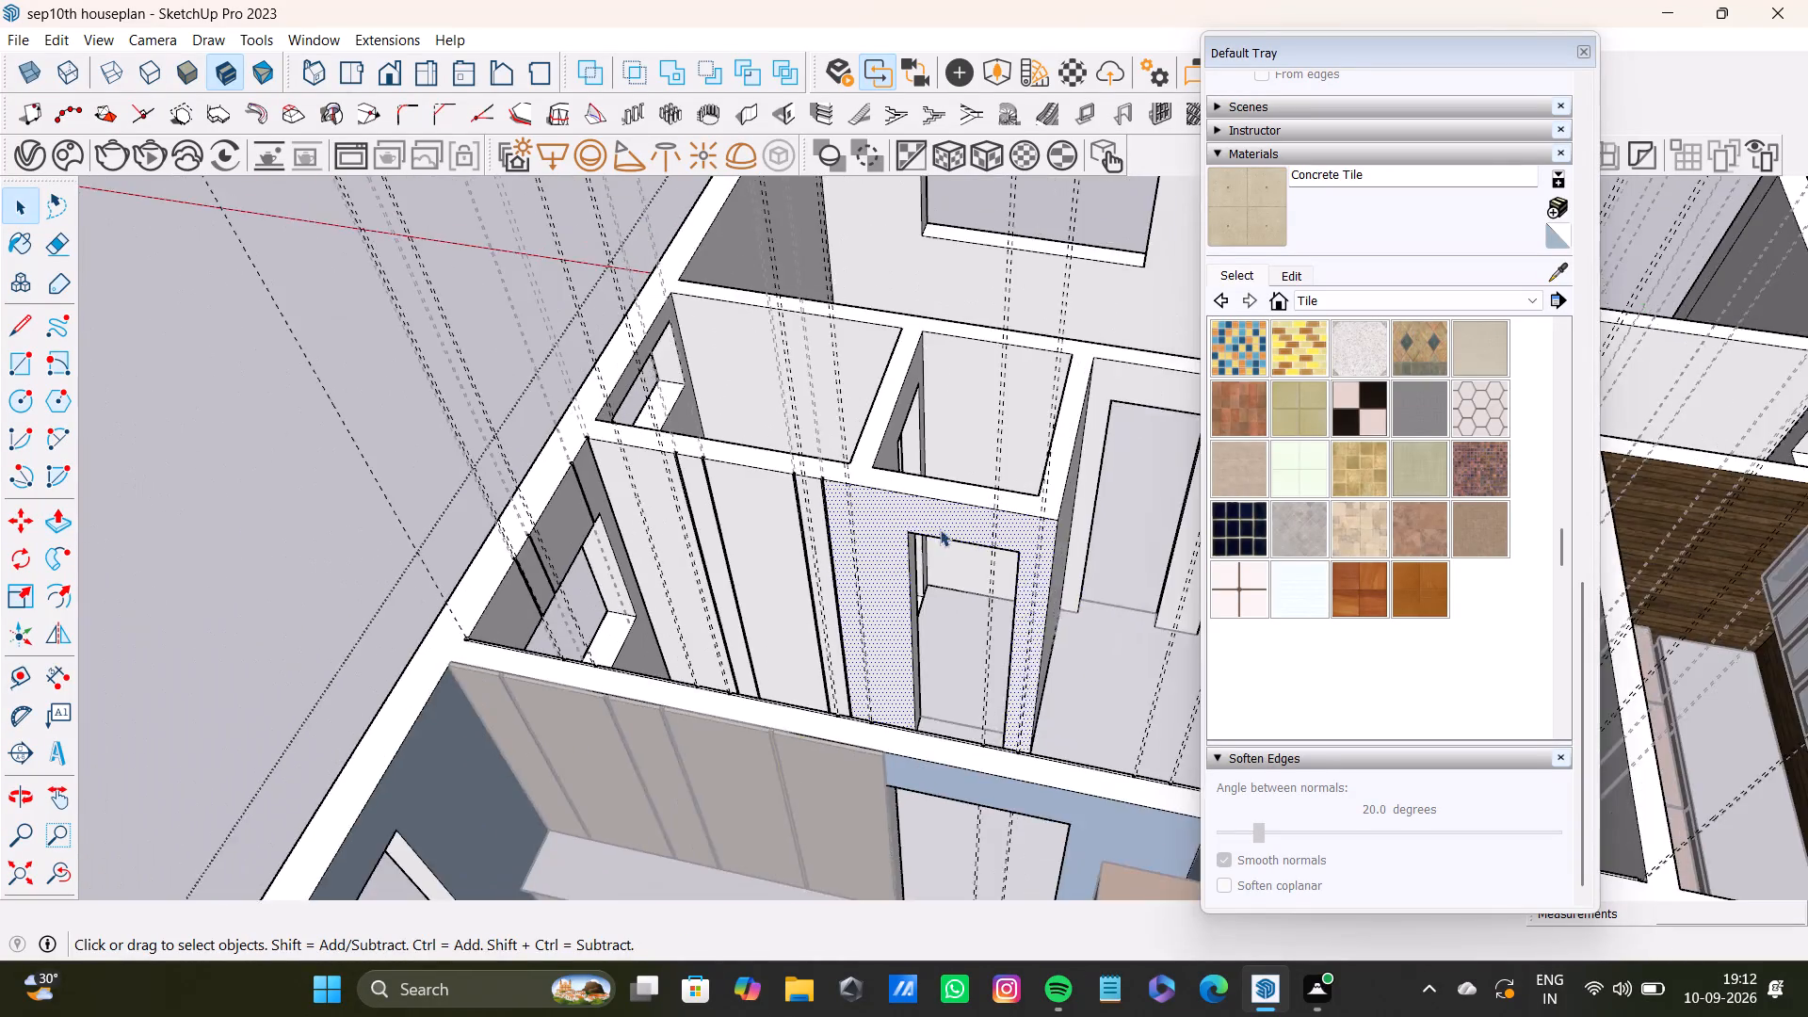
pyautogui.keyDown('shift'); pyautogui.moveTo(941, 529); pyautogui.dragTo(957, 638, button='middle'); pyautogui.keyUp('shift')
pyautogui.moveTo(1029, 646); pyautogui.dragTo(722, 751, button='middle')
pyautogui.press('space')
pyautogui.scroll(-5, 776, 699)
pyautogui.moveTo(813, 659); pyautogui.dragTo(802, 690, button='middle')
pyautogui.moveTo(872, 679); pyautogui.dragTo(688, 697, button='middle')
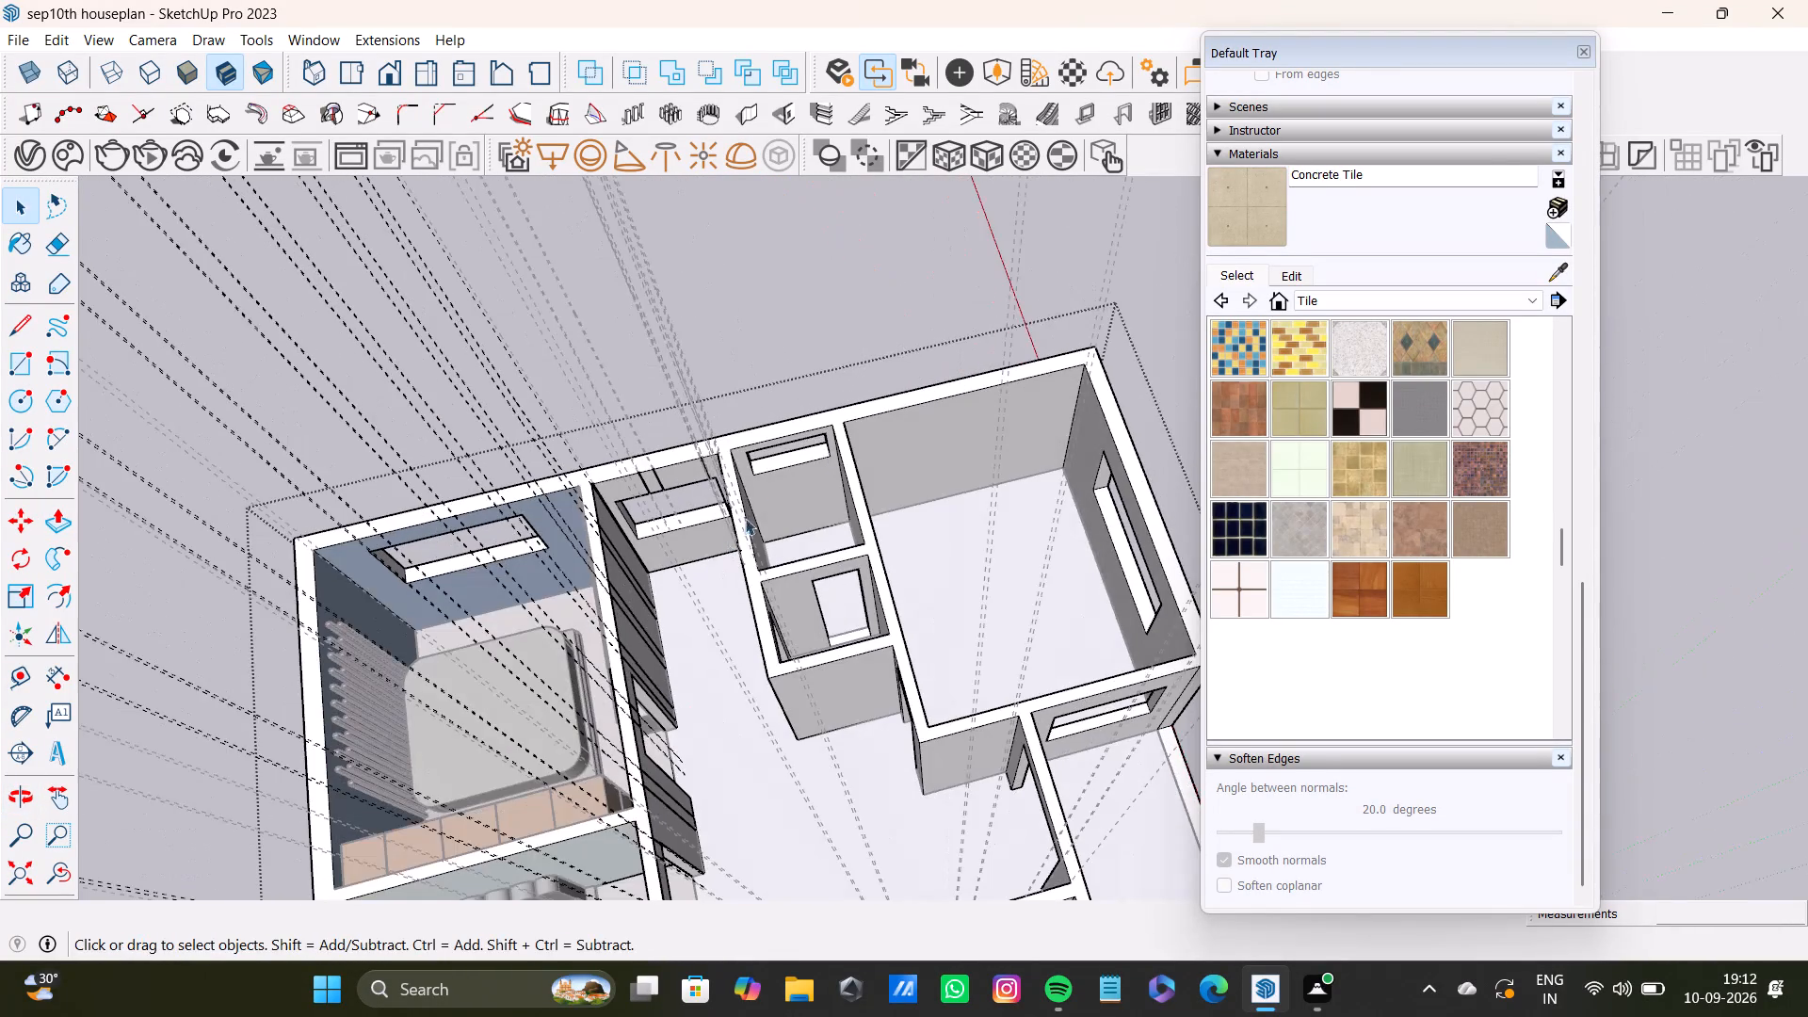
pyautogui.press('space')
pyautogui.click(836, 299)
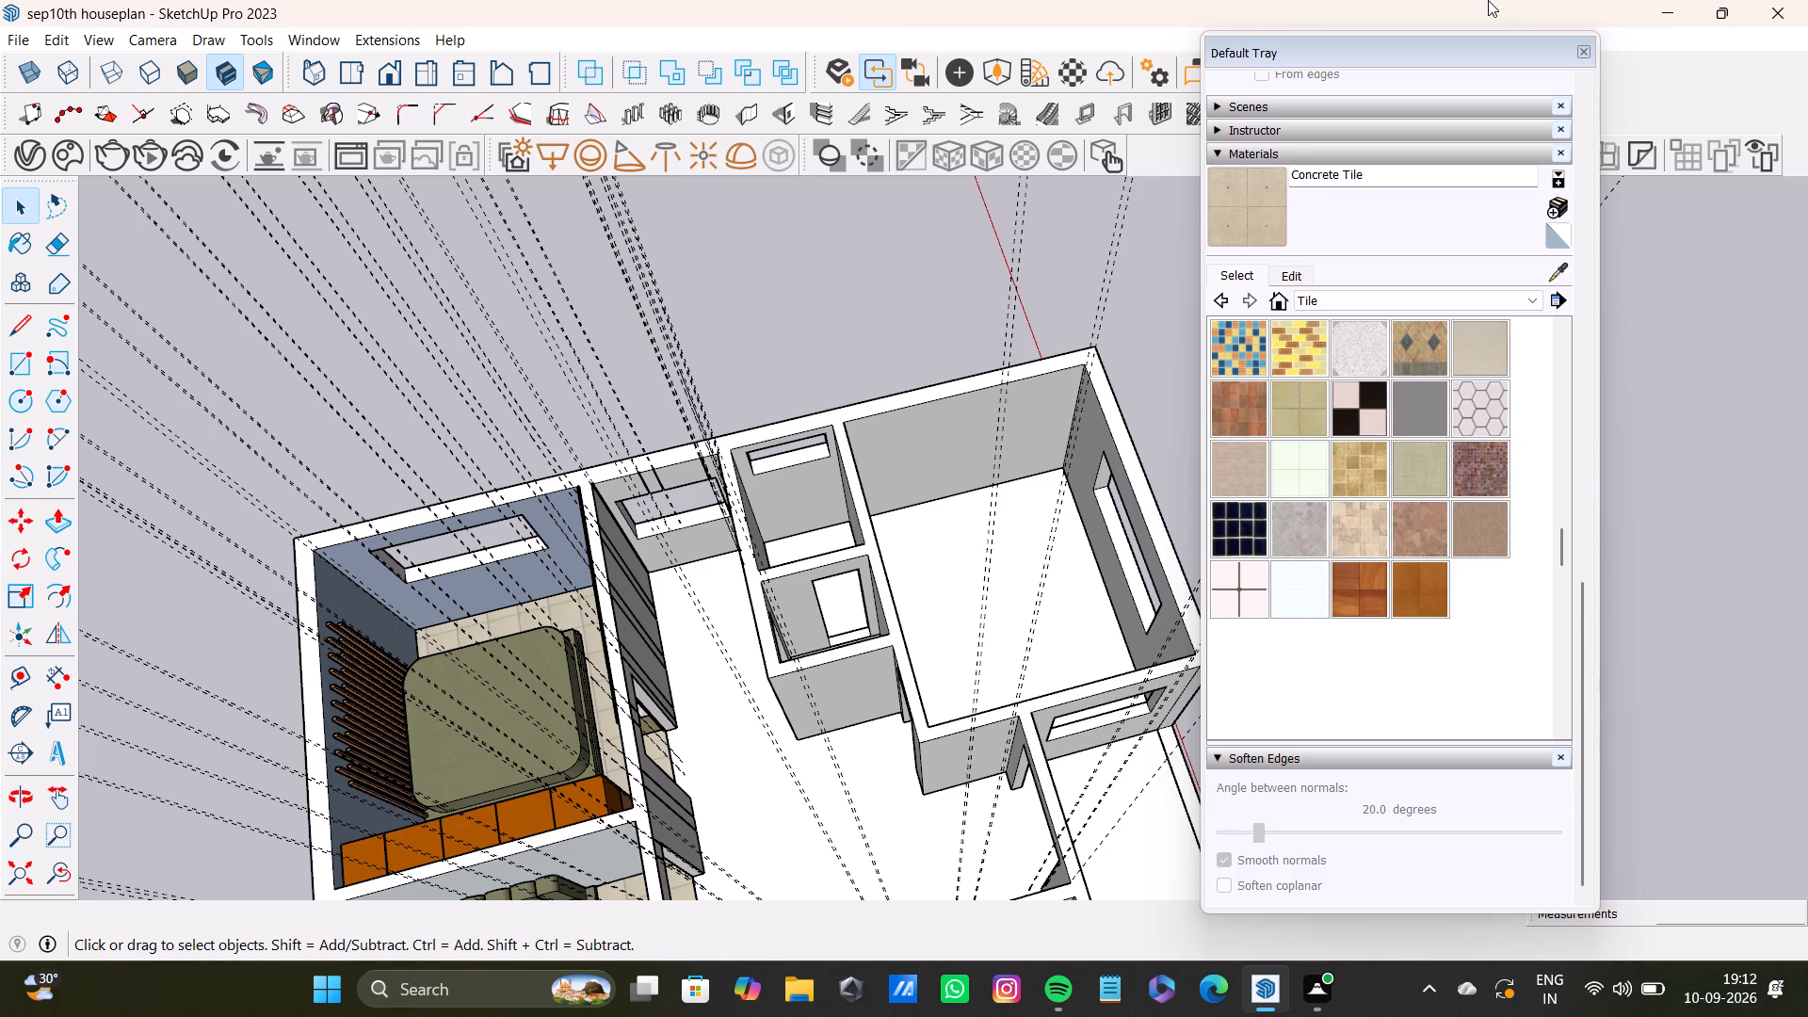
# Examine the whole house model from several angles, including the hall panelling and the rooms without floor tiles.
pyautogui.press('space')
pyautogui.scroll(-10, 1306, 61)
pyautogui.scroll(-11, 976, 390)
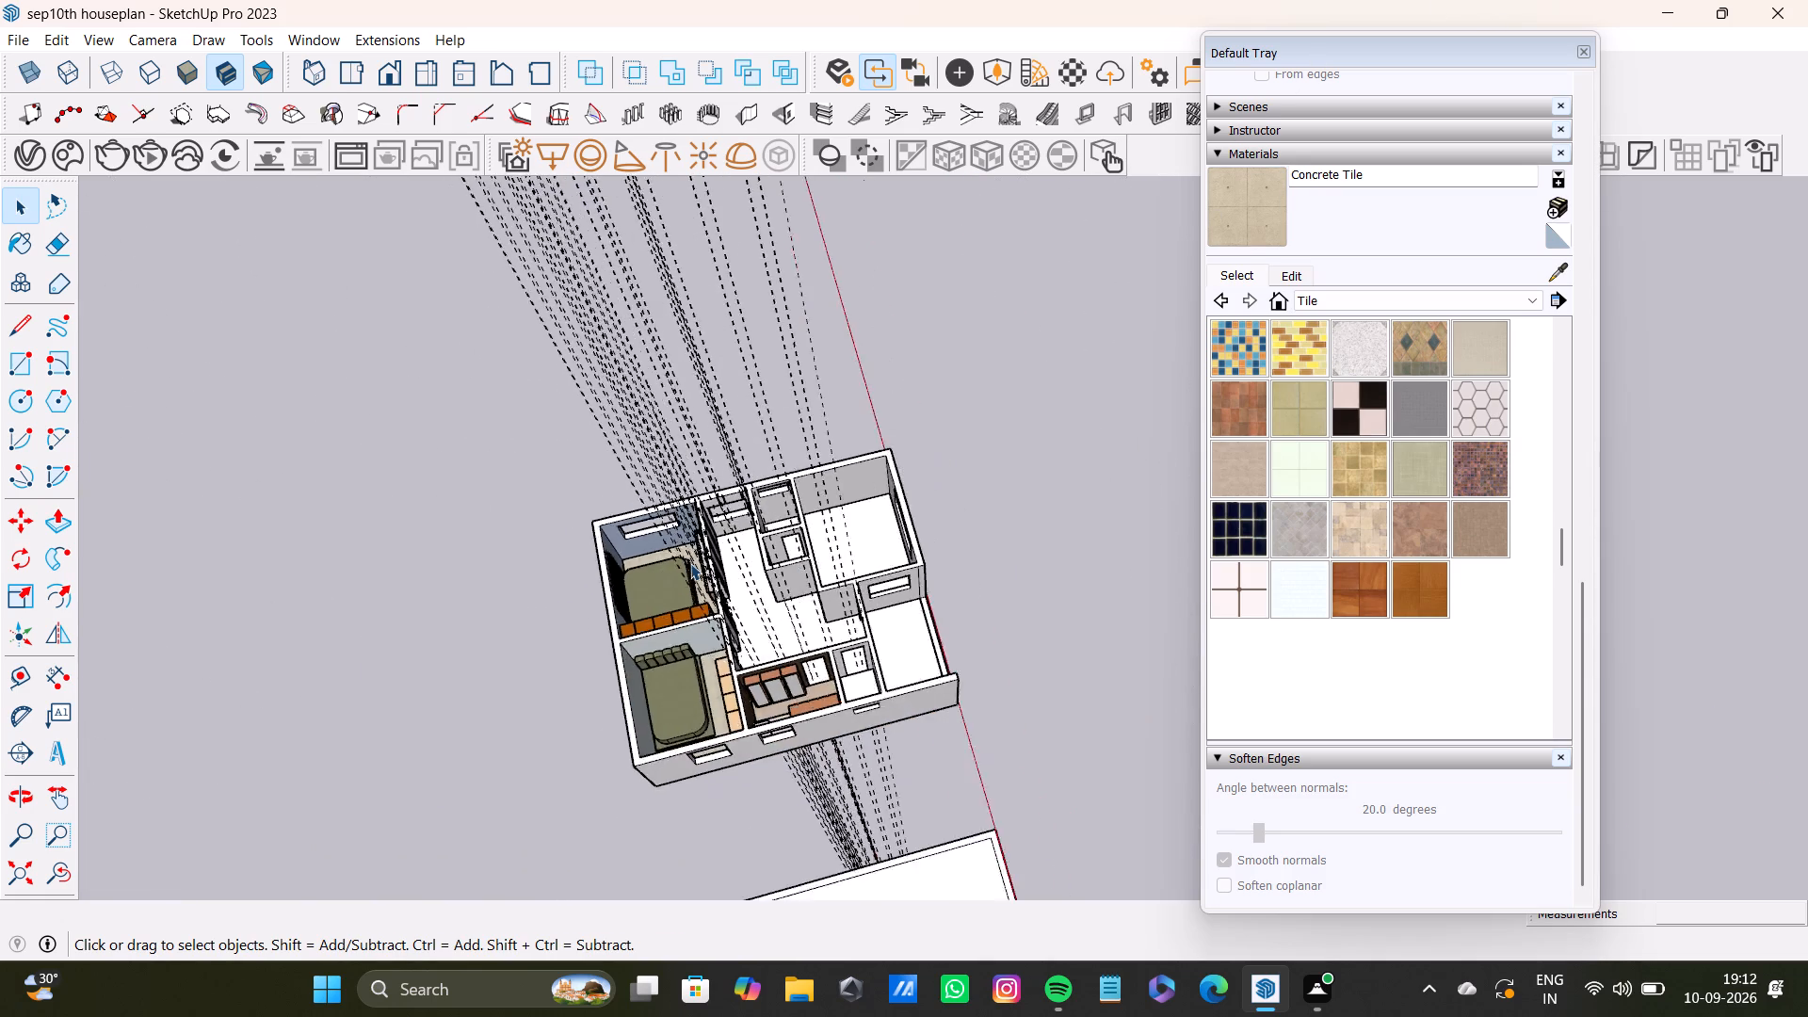
pyautogui.scroll(-1, 690, 563)
pyautogui.moveTo(767, 563); pyautogui.dragTo(428, 600, button='middle')
pyautogui.scroll(14, 757, 513)
pyautogui.press('z')
pyautogui.moveTo(942, 434); pyautogui.dragTo(487, 490, button='middle')
pyautogui.scroll(-5, 507, 442)
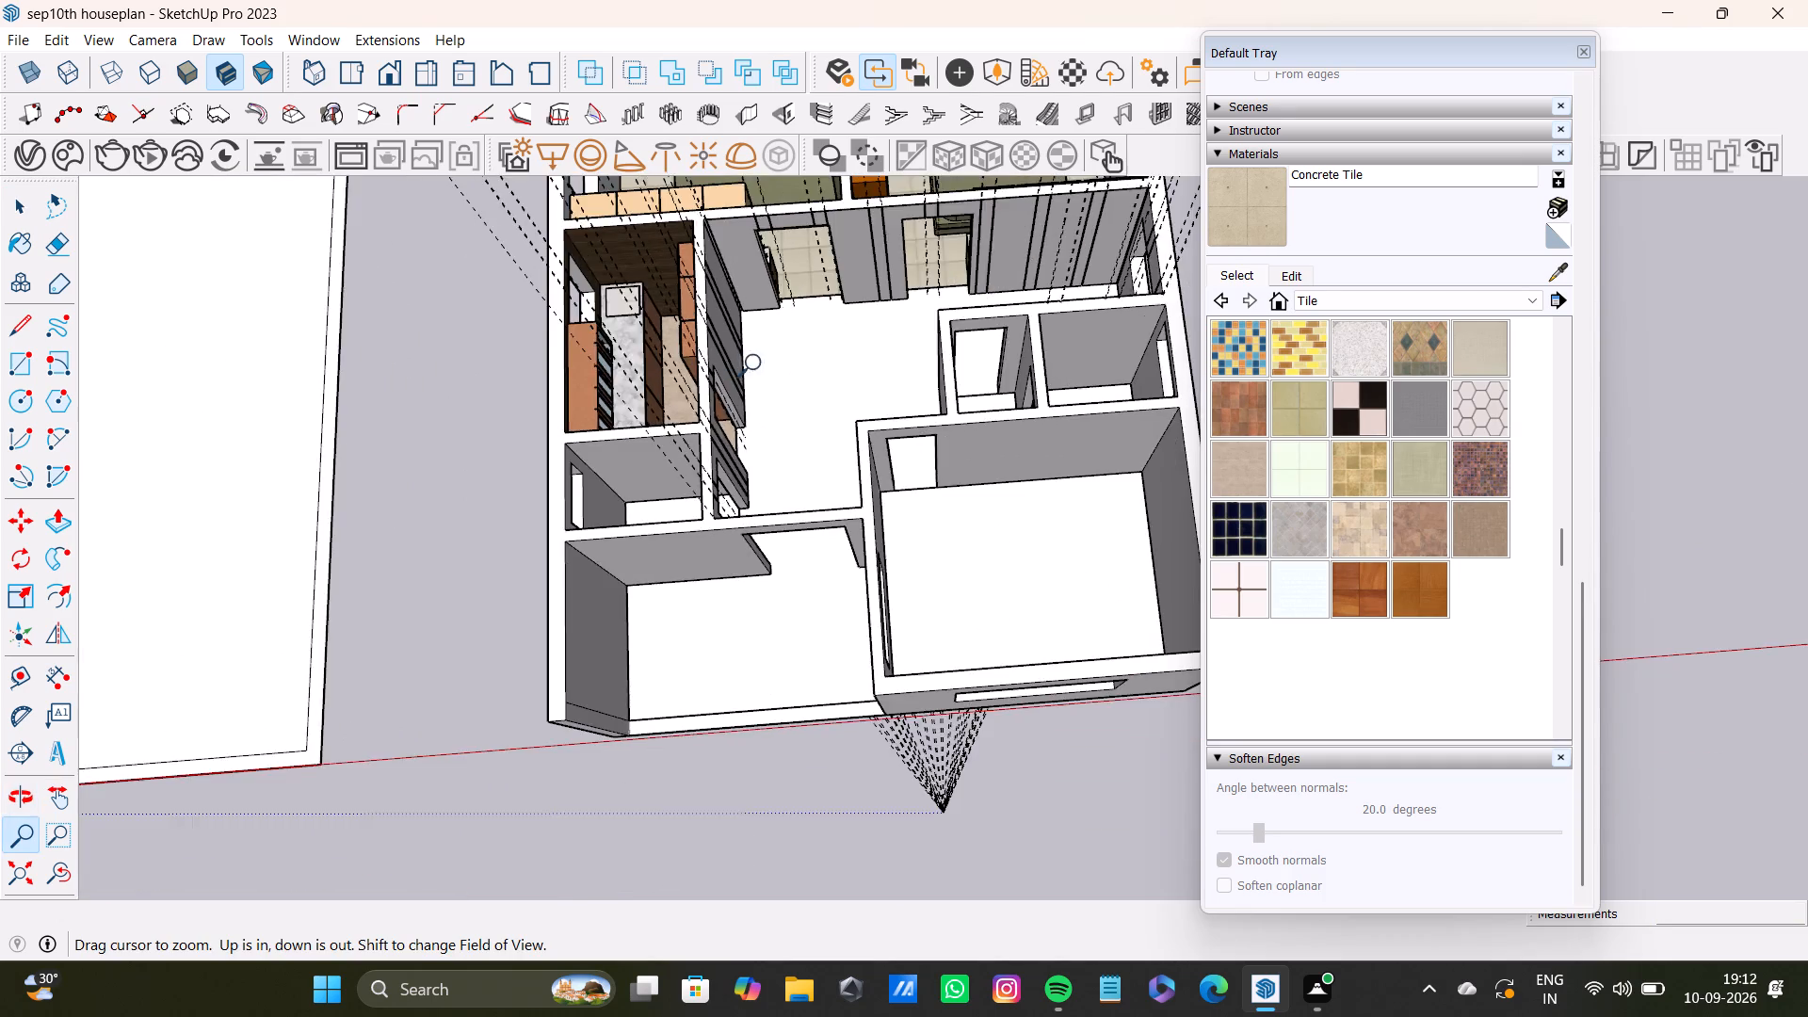
pyautogui.press('z')
pyautogui.moveTo(758, 363); pyautogui.dragTo(797, 501, button='middle')
pyautogui.moveTo(942, 490); pyautogui.dragTo(696, 269, button='middle')
pyautogui.scroll(5, 858, 337)
pyautogui.moveTo(918, 418); pyautogui.dragTo(362, 304, button='middle')
pyautogui.scroll(-4, 638, 349)
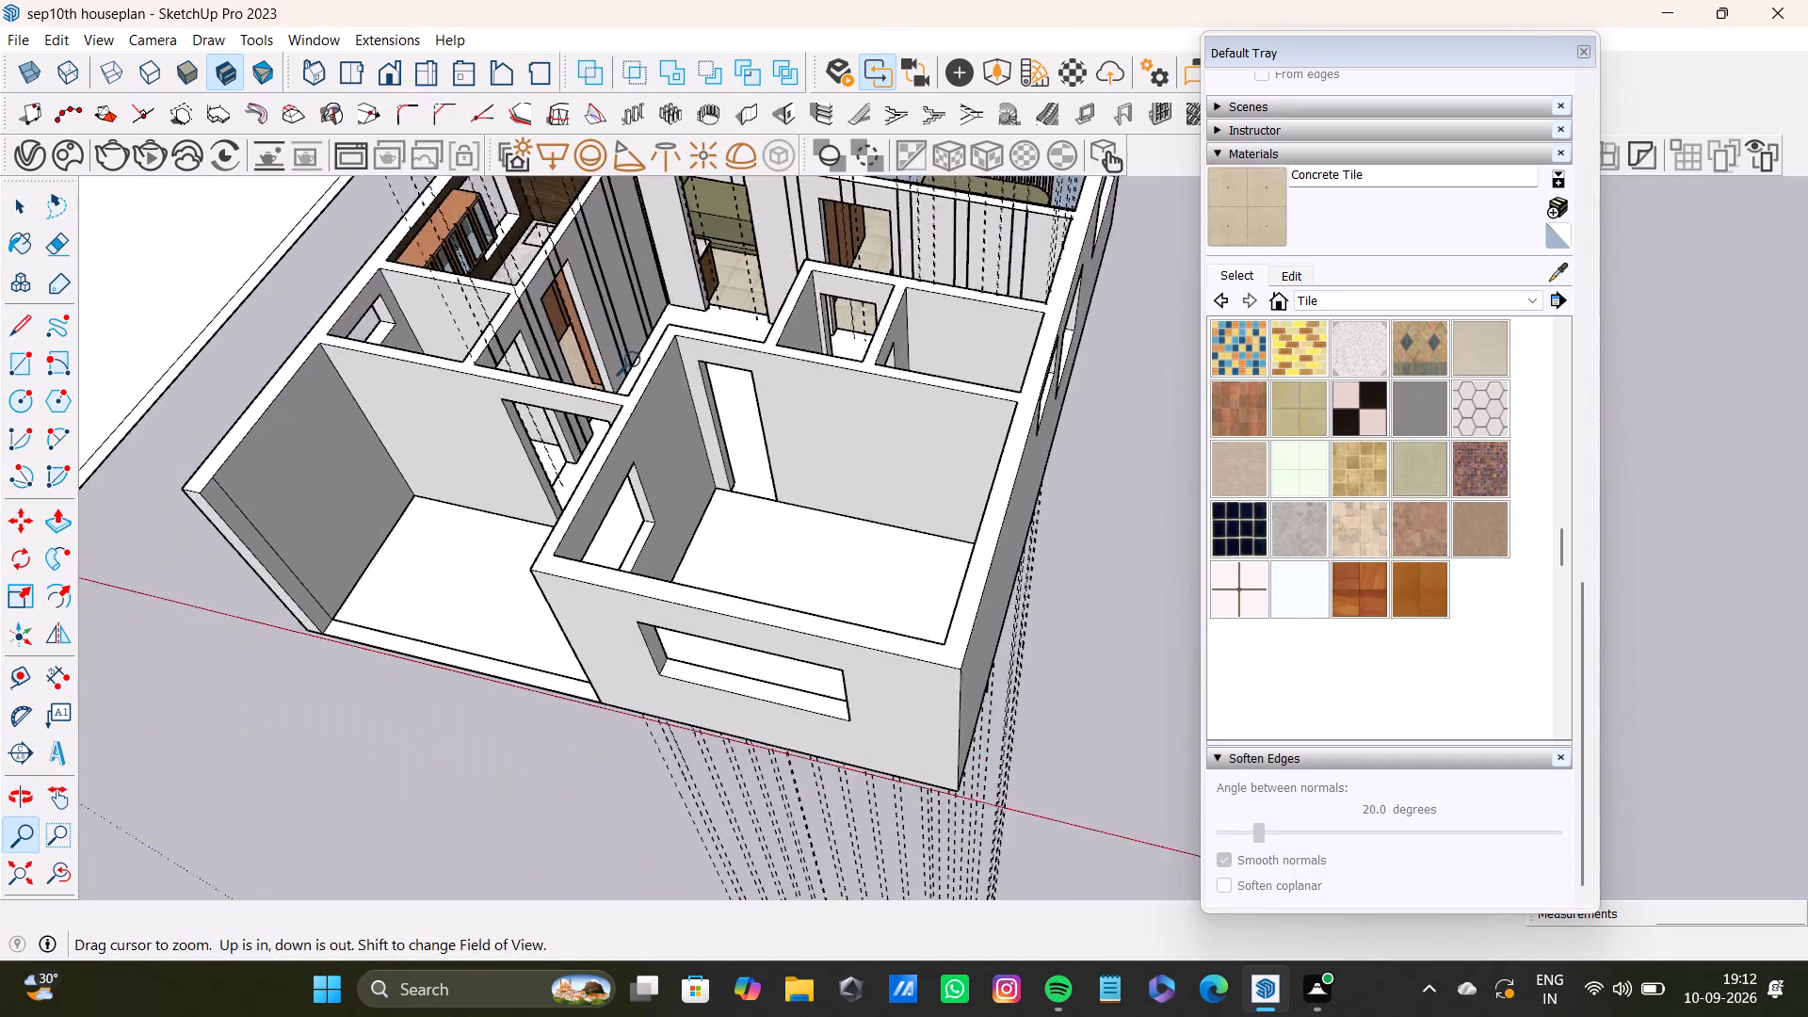
pyautogui.moveTo(676, 349); pyautogui.dragTo(679, 552, button='middle')
pyautogui.scroll(3, 645, 419)
pyautogui.keyDown('shift'); pyautogui.moveTo(652, 411); pyautogui.dragTo(944, 448, button='middle'); pyautogui.keyUp('shift')
# Select the hall floor face, which continues into the front porch, and paint it with Tile Ceramic Natural.
pyautogui.moveTo(938, 423); pyautogui.dragTo(770, 489, button='middle')
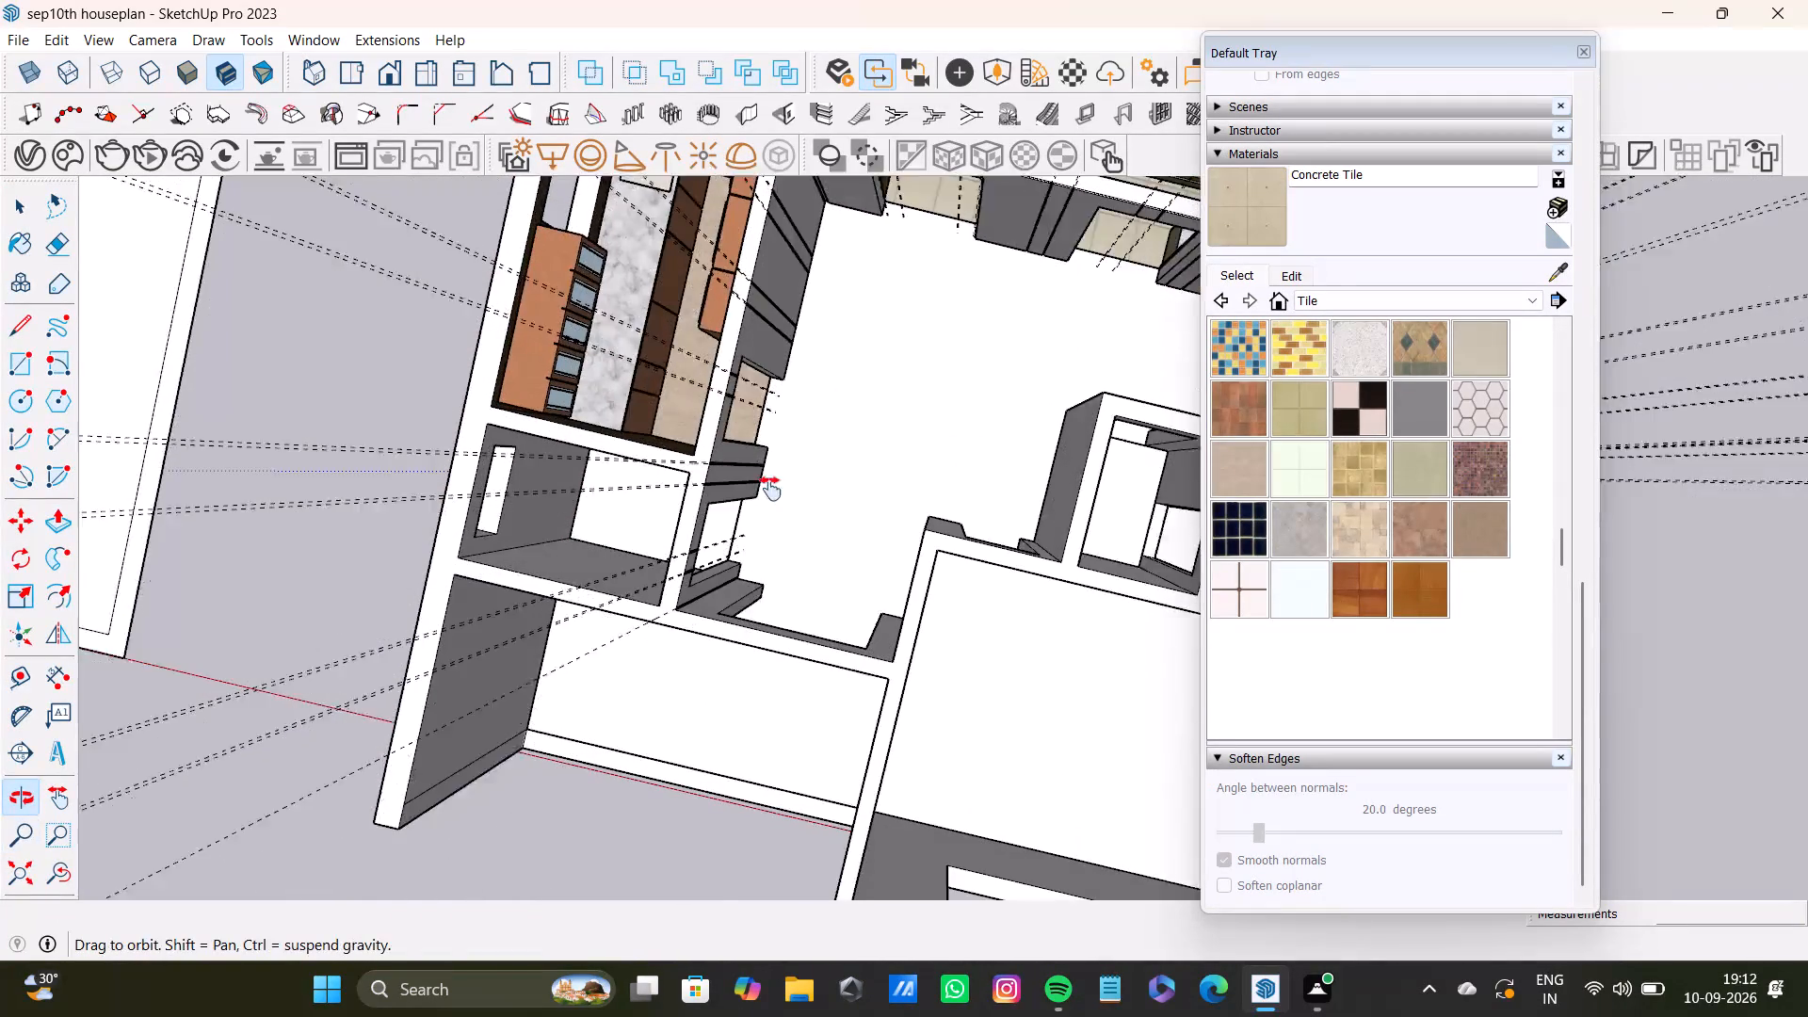
pyautogui.moveTo(770, 489); pyautogui.dragTo(769, 489, button='middle')
pyautogui.press('space')
pyautogui.click(856, 407)
pyautogui.doubleClick(856, 407)
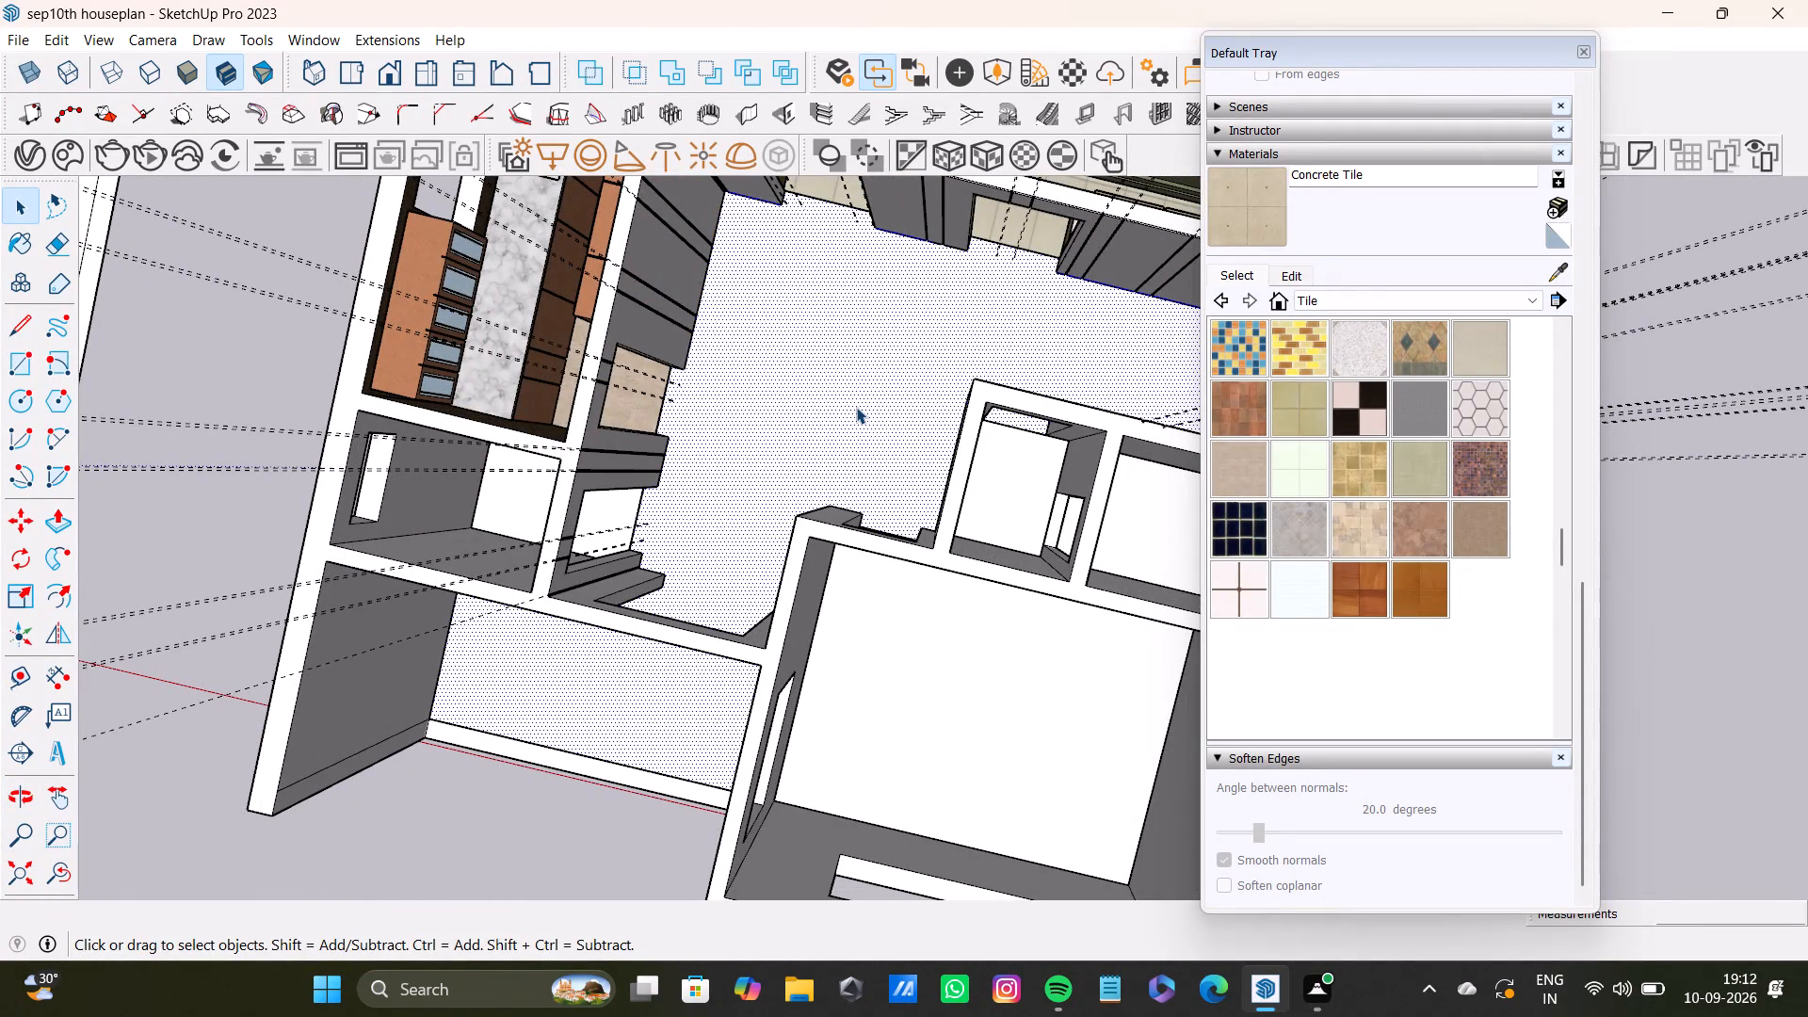
pyautogui.keyDown('shift'); pyautogui.scroll(2, 718, 641); pyautogui.keyUp('shift')
pyautogui.keyDown('shift'); pyautogui.scroll(4, 1343, 433); pyautogui.keyUp('shift')
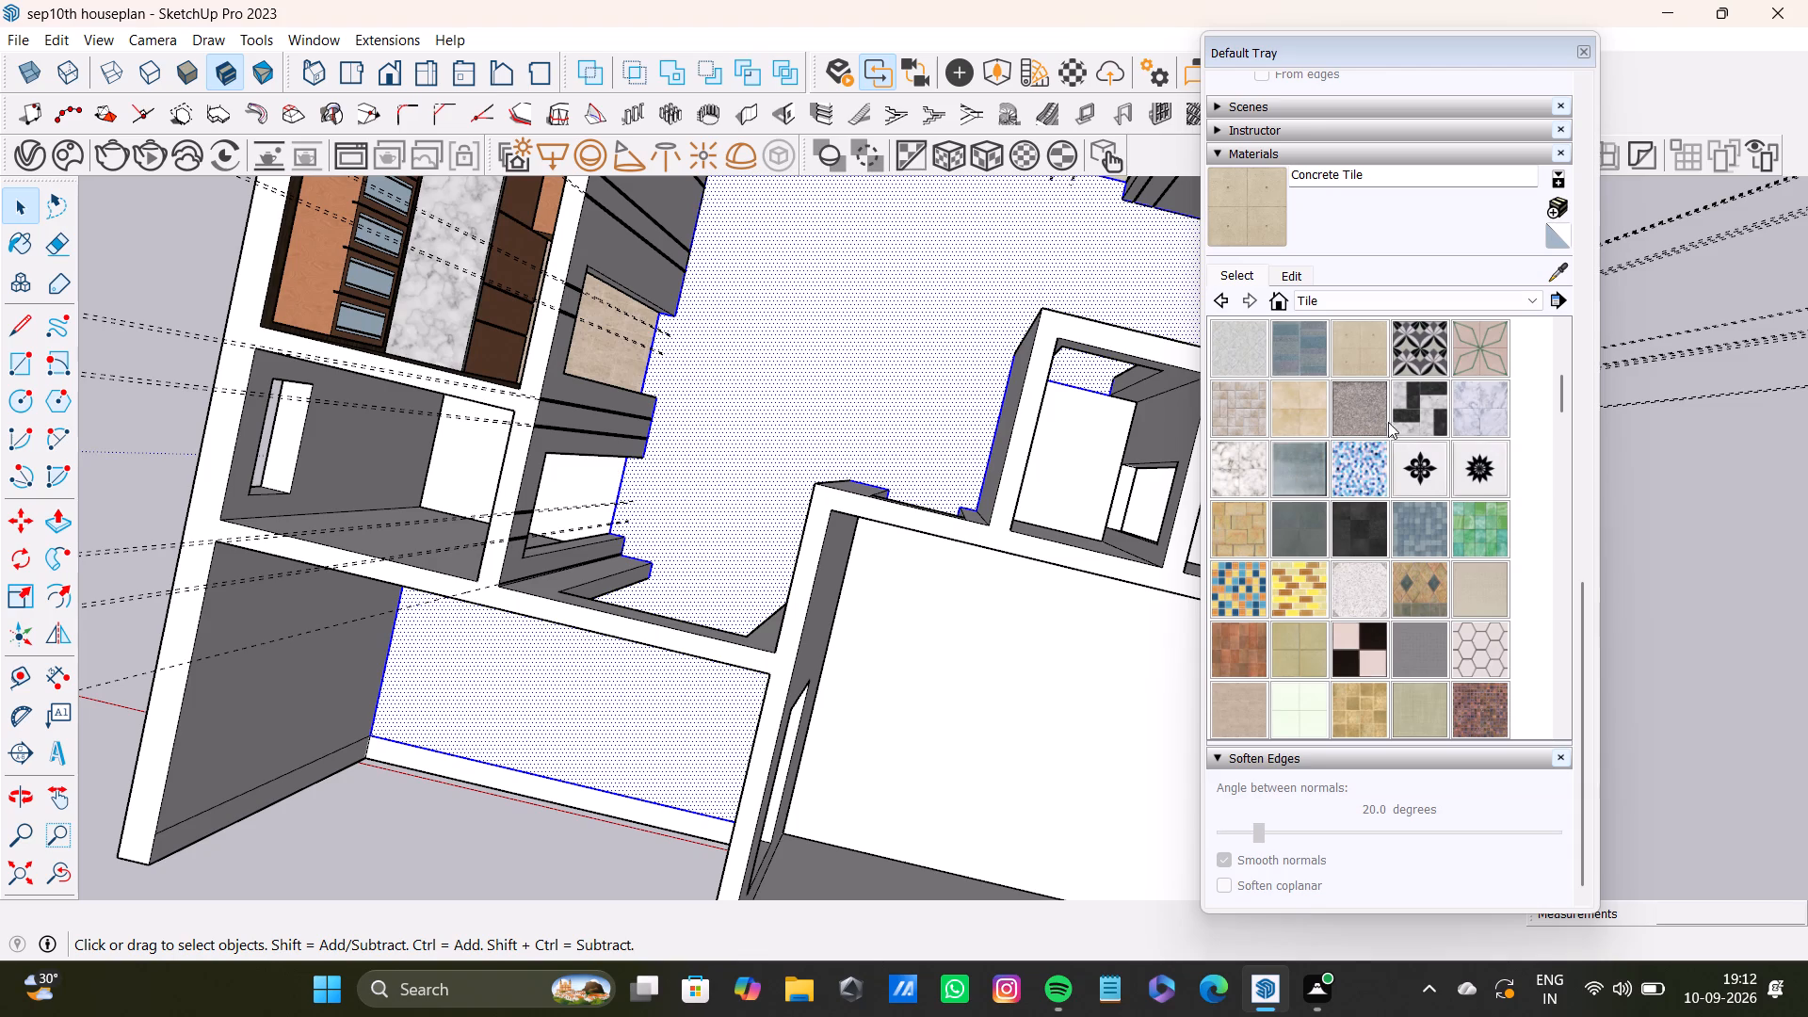
pyautogui.keyDown('shift'); pyautogui.scroll(6, 1263, 531); pyautogui.keyUp('shift')
pyautogui.keyDown('shift'); pyautogui.click(1306, 708); pyautogui.keyUp('shift')
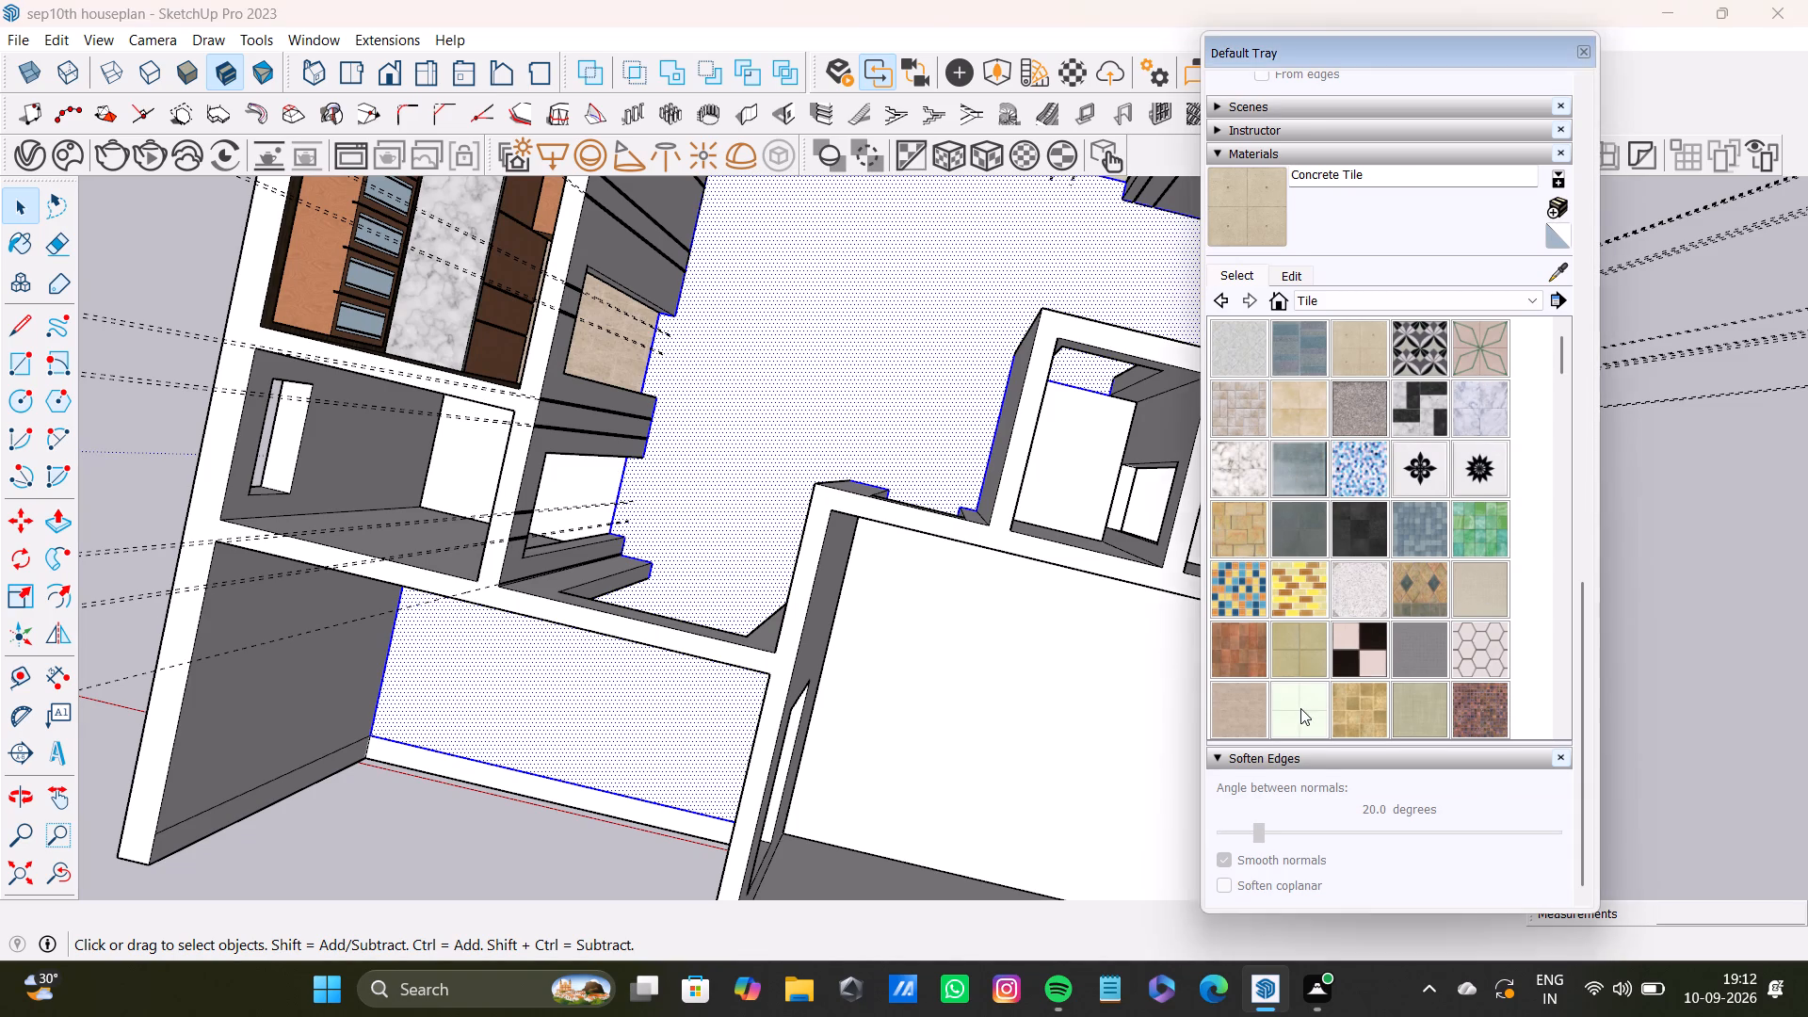
pyautogui.keyDown('shift'); pyautogui.click(1299, 644); pyautogui.keyUp('shift')
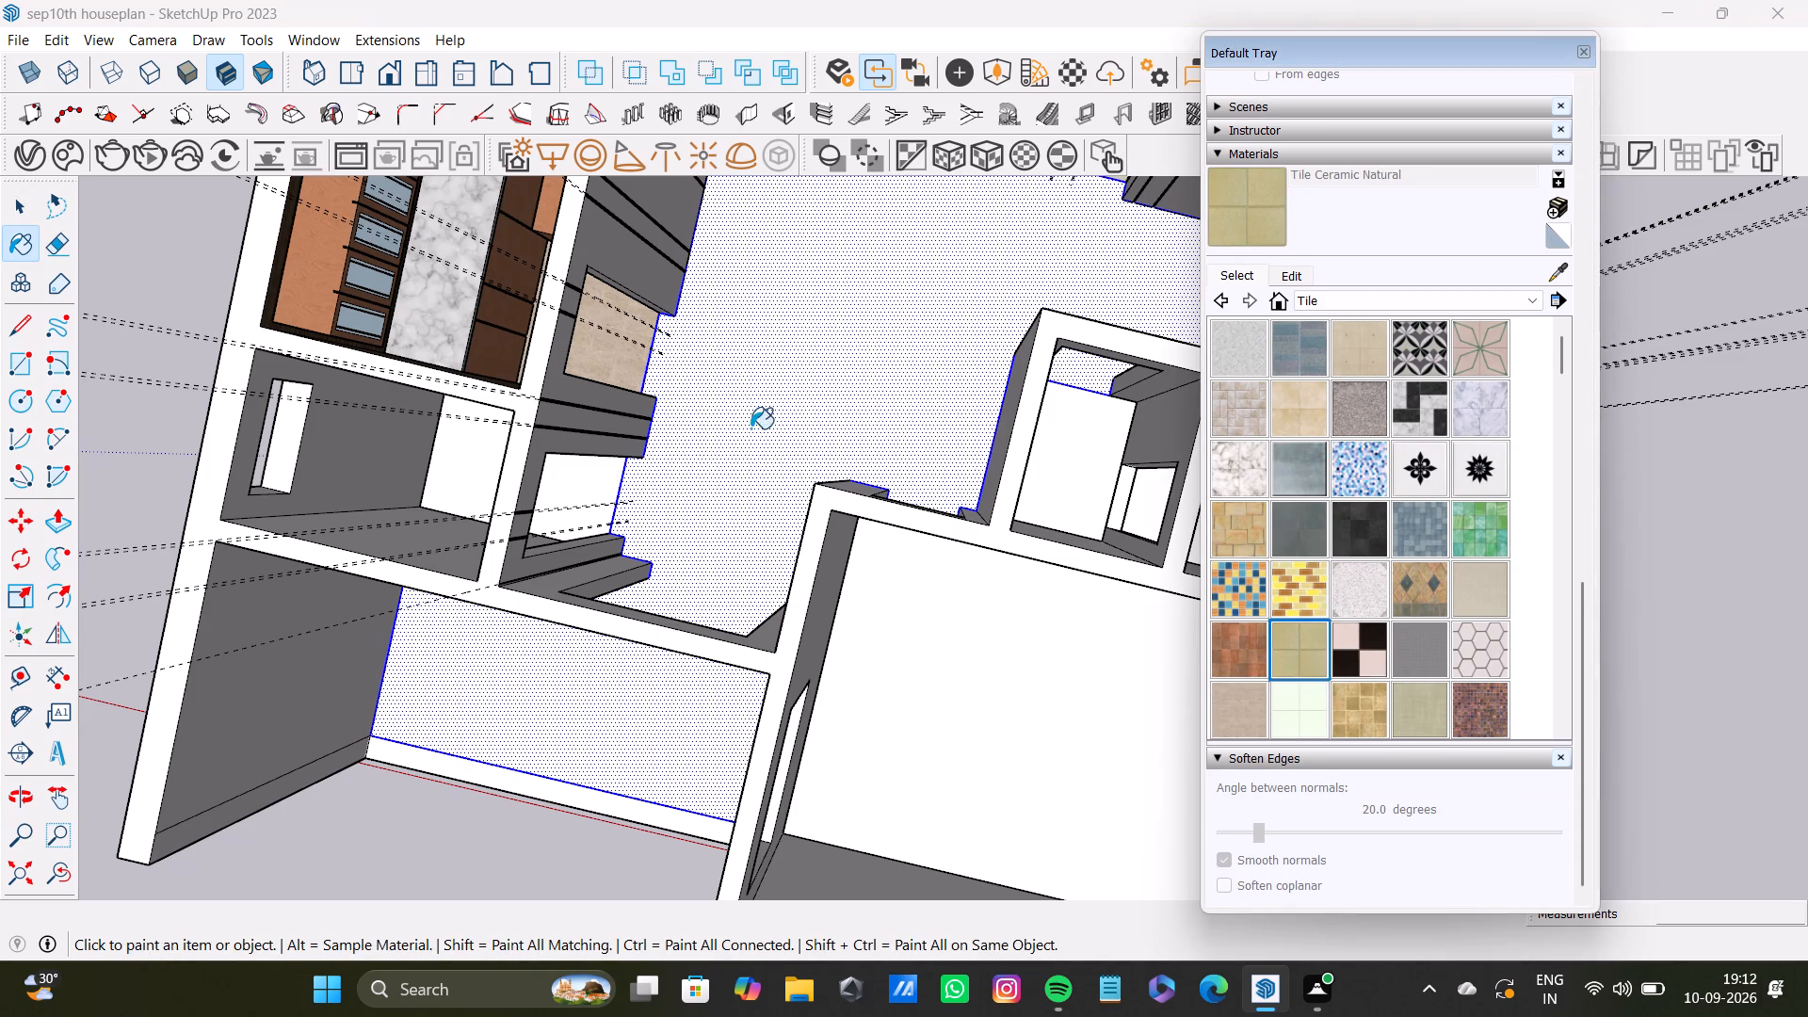
pyautogui.keyDown('shift'); pyautogui.click(763, 426); pyautogui.keyUp('shift')
pyautogui.keyDown('shift'); pyautogui.scroll(-9, 763, 426); pyautogui.keyUp('shift')
pyautogui.press('space')
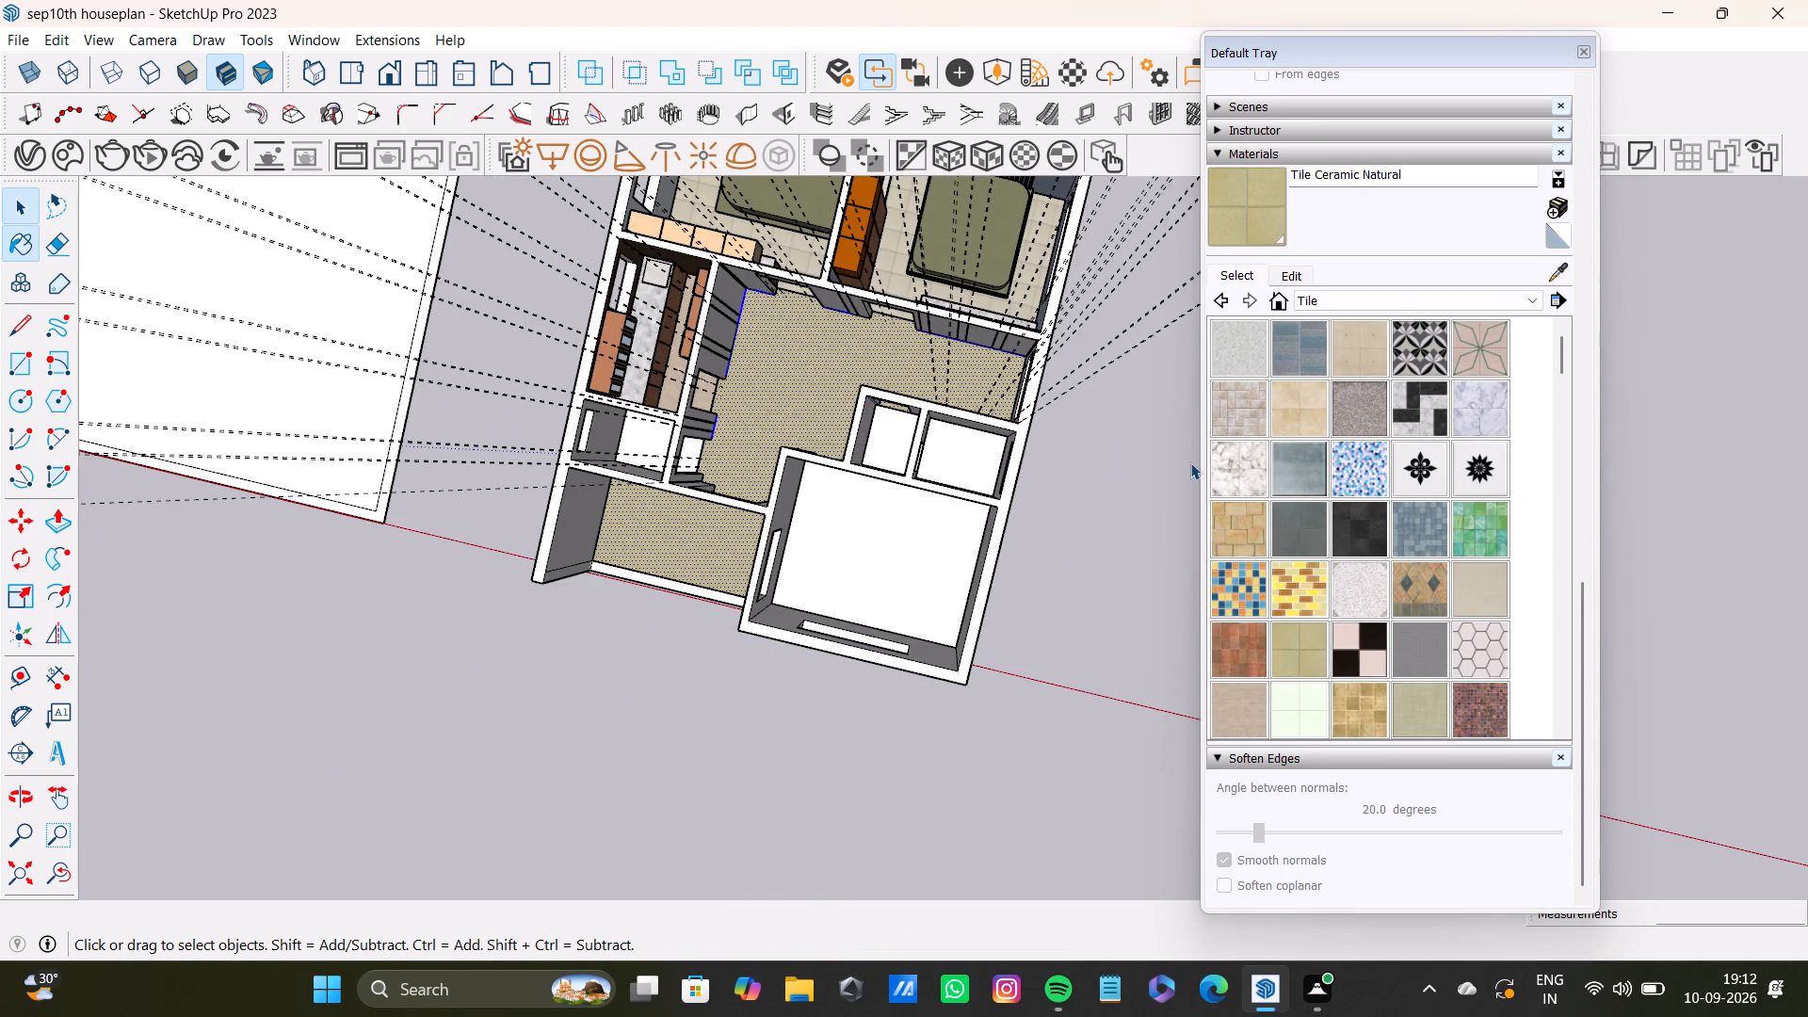
# Paint the floor of the smaller of the two adjoining small rooms off the hall with Concrete Pavers Block Multi.
pyautogui.click(1190, 462)
pyautogui.scroll(7, 1009, 517)
pyautogui.moveTo(938, 517); pyautogui.dragTo(1122, 501, button='middle')
pyautogui.scroll(7, 983, 400)
pyautogui.keyDown('shift'); pyautogui.moveTo(982, 331); pyautogui.dragTo(905, 480, button='middle'); pyautogui.keyUp('shift')
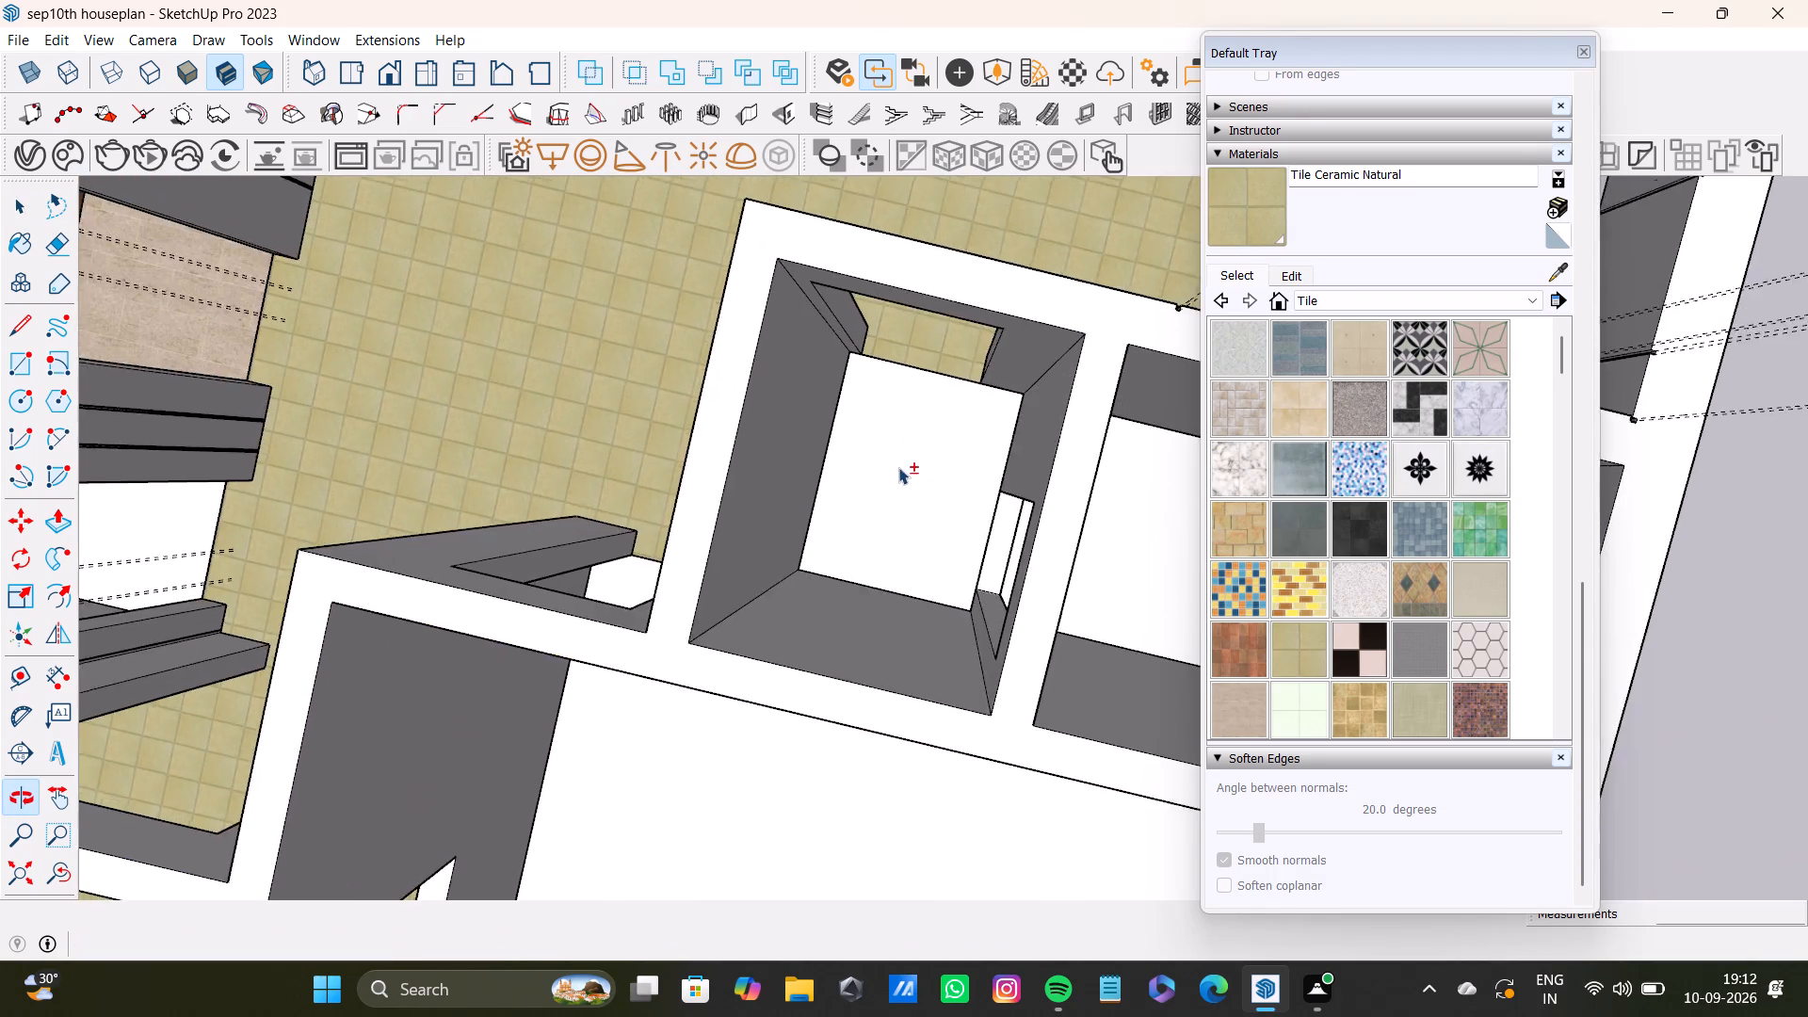
pyautogui.scroll(4, 885, 419)
pyautogui.keyDown('shift'); pyautogui.tripleClick(924, 470); pyautogui.keyUp('shift')
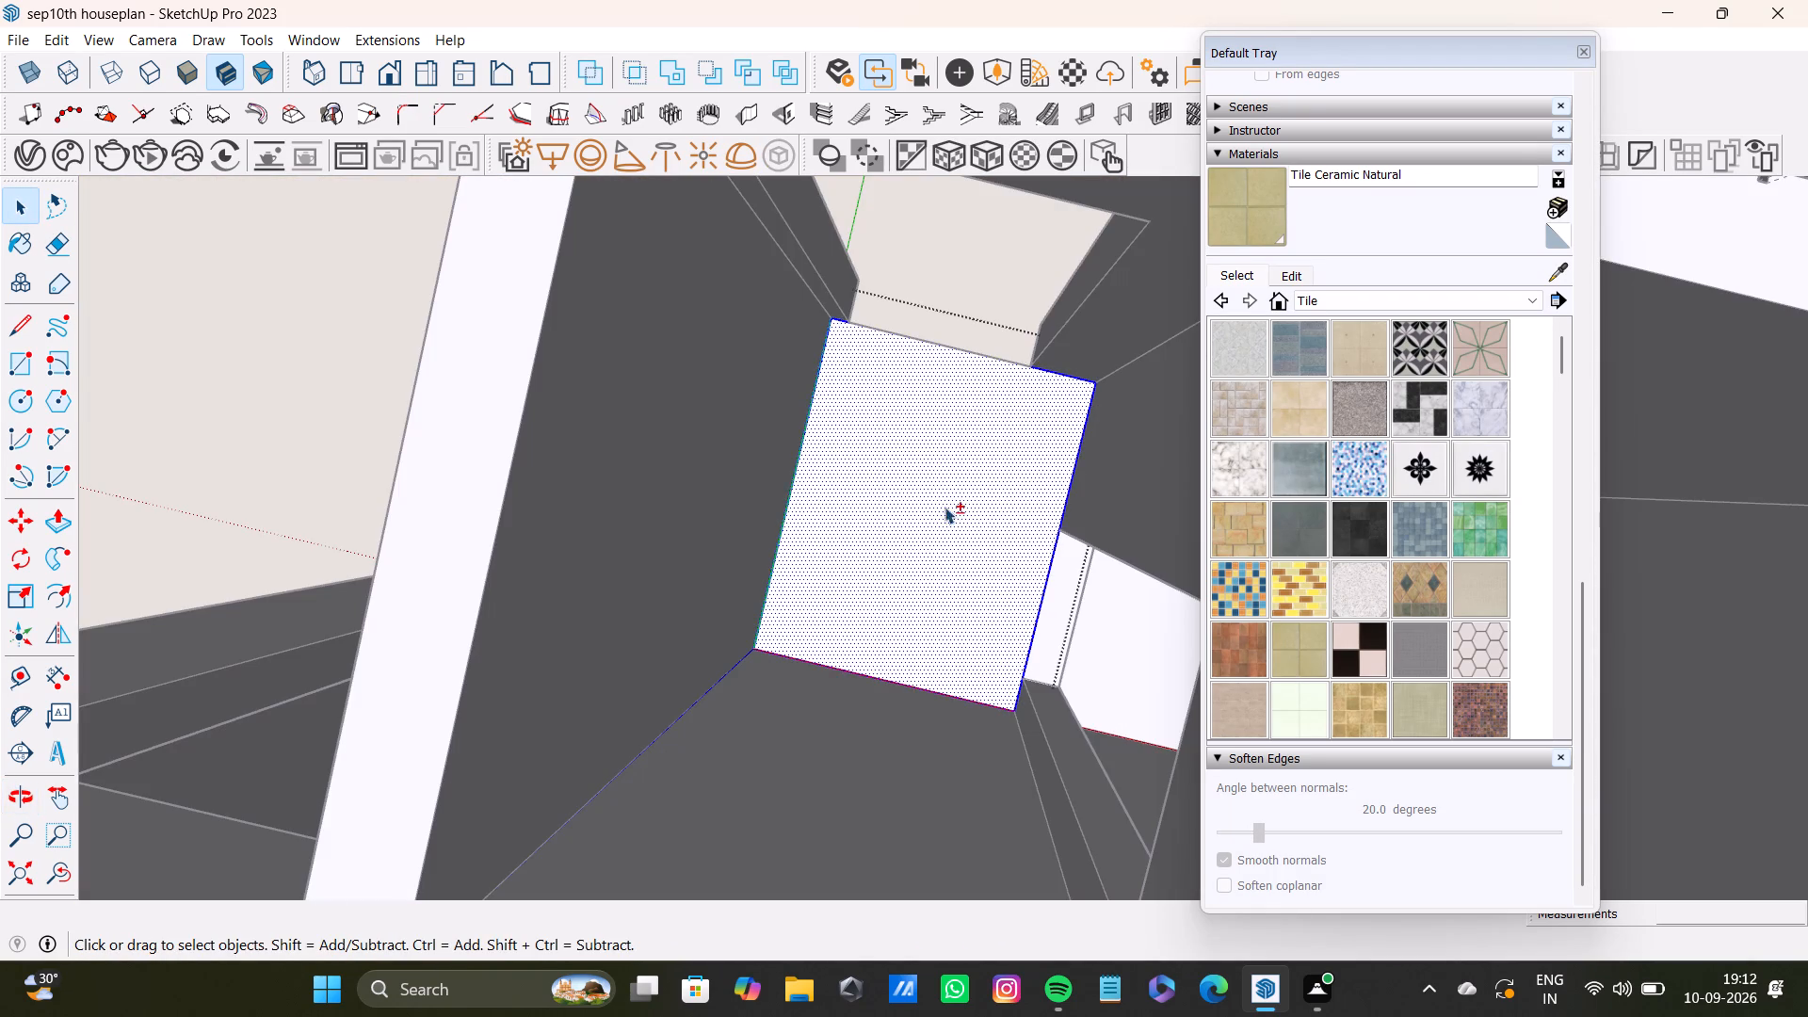
pyautogui.keyDown('shift'); pyautogui.click(1294, 347); pyautogui.keyUp('shift')
pyautogui.keyDown('shift'); pyautogui.click(1023, 480); pyautogui.keyUp('shift')
pyautogui.keyDown('shift'); pyautogui.scroll(-8, 1006, 482); pyautogui.keyUp('shift')
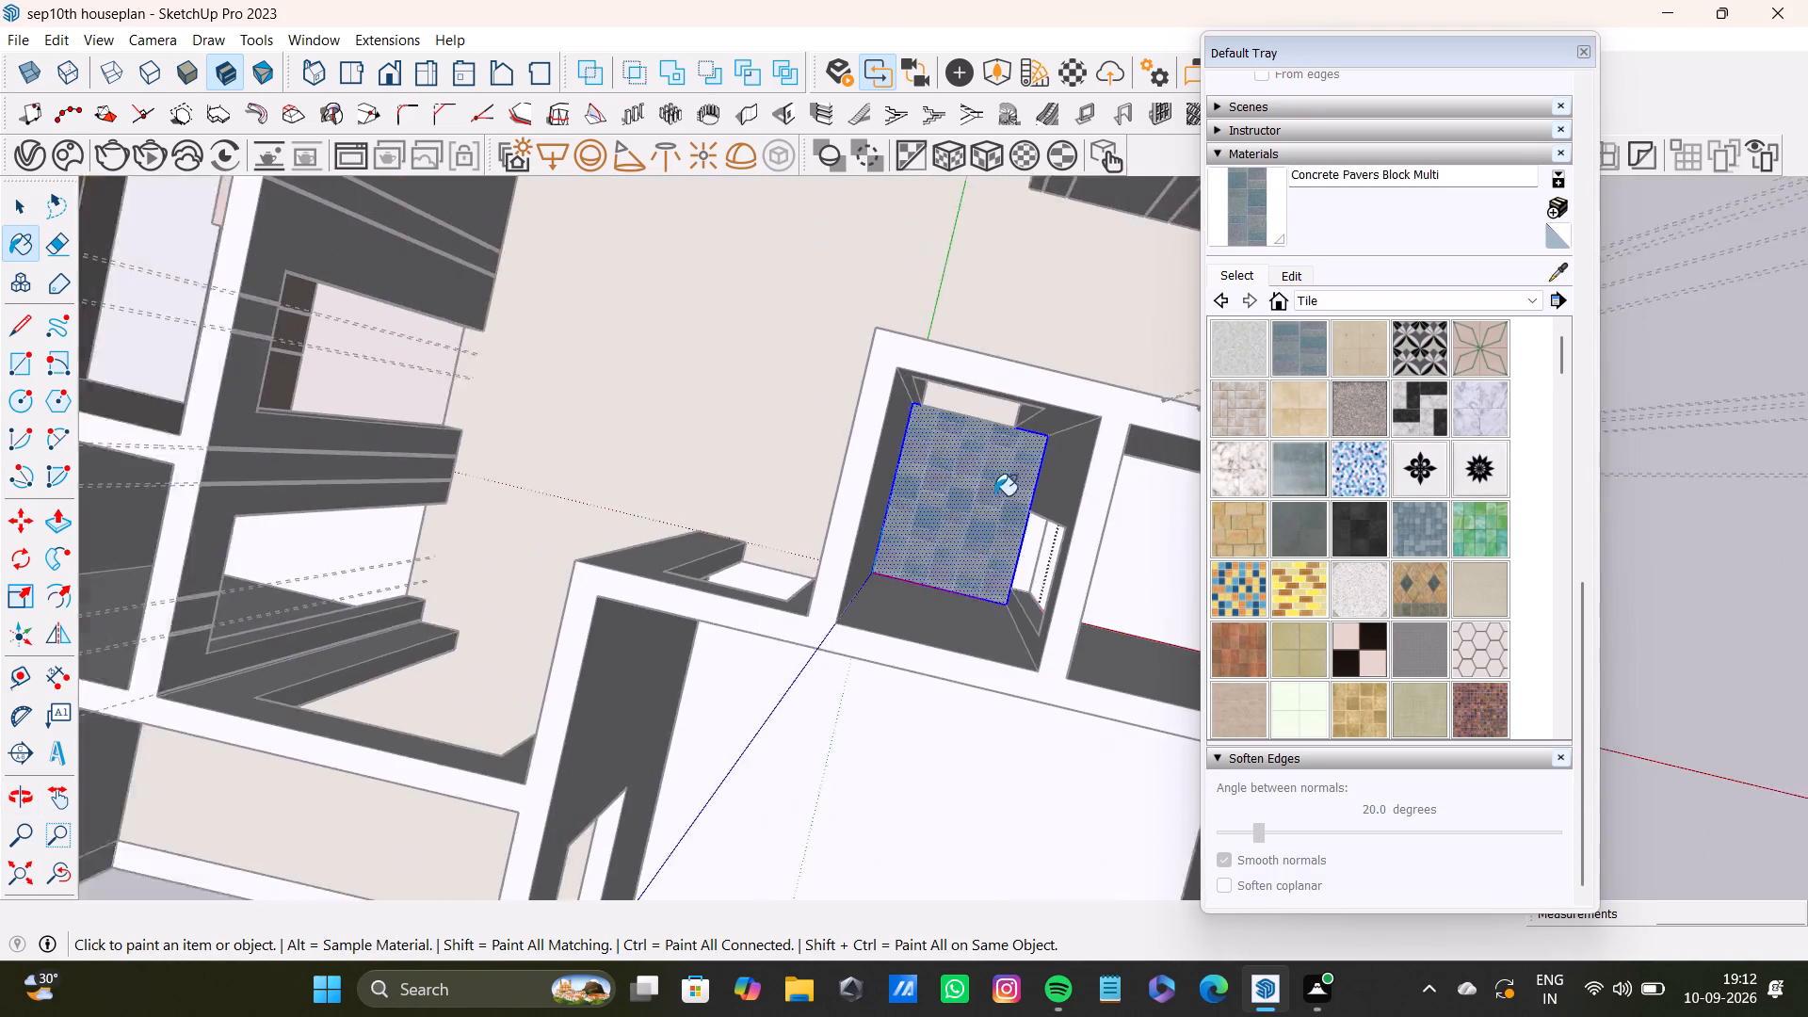
pyautogui.keyDown('shift'); pyautogui.scroll(1, 1001, 495); pyautogui.keyUp('shift')
pyautogui.keyDown('shift'); pyautogui.moveTo(1001, 495); pyautogui.dragTo(792, 476, button='middle'); pyautogui.keyUp('shift')
pyautogui.keyDown('shift'); pyautogui.click(975, 529); pyautogui.keyUp('shift')
pyautogui.keyDown('shift'); pyautogui.scroll(-5, 958, 537); pyautogui.keyUp('shift')
pyautogui.keyDown('shift'); pyautogui.click(958, 537); pyautogui.keyUp('shift')
pyautogui.press('space')
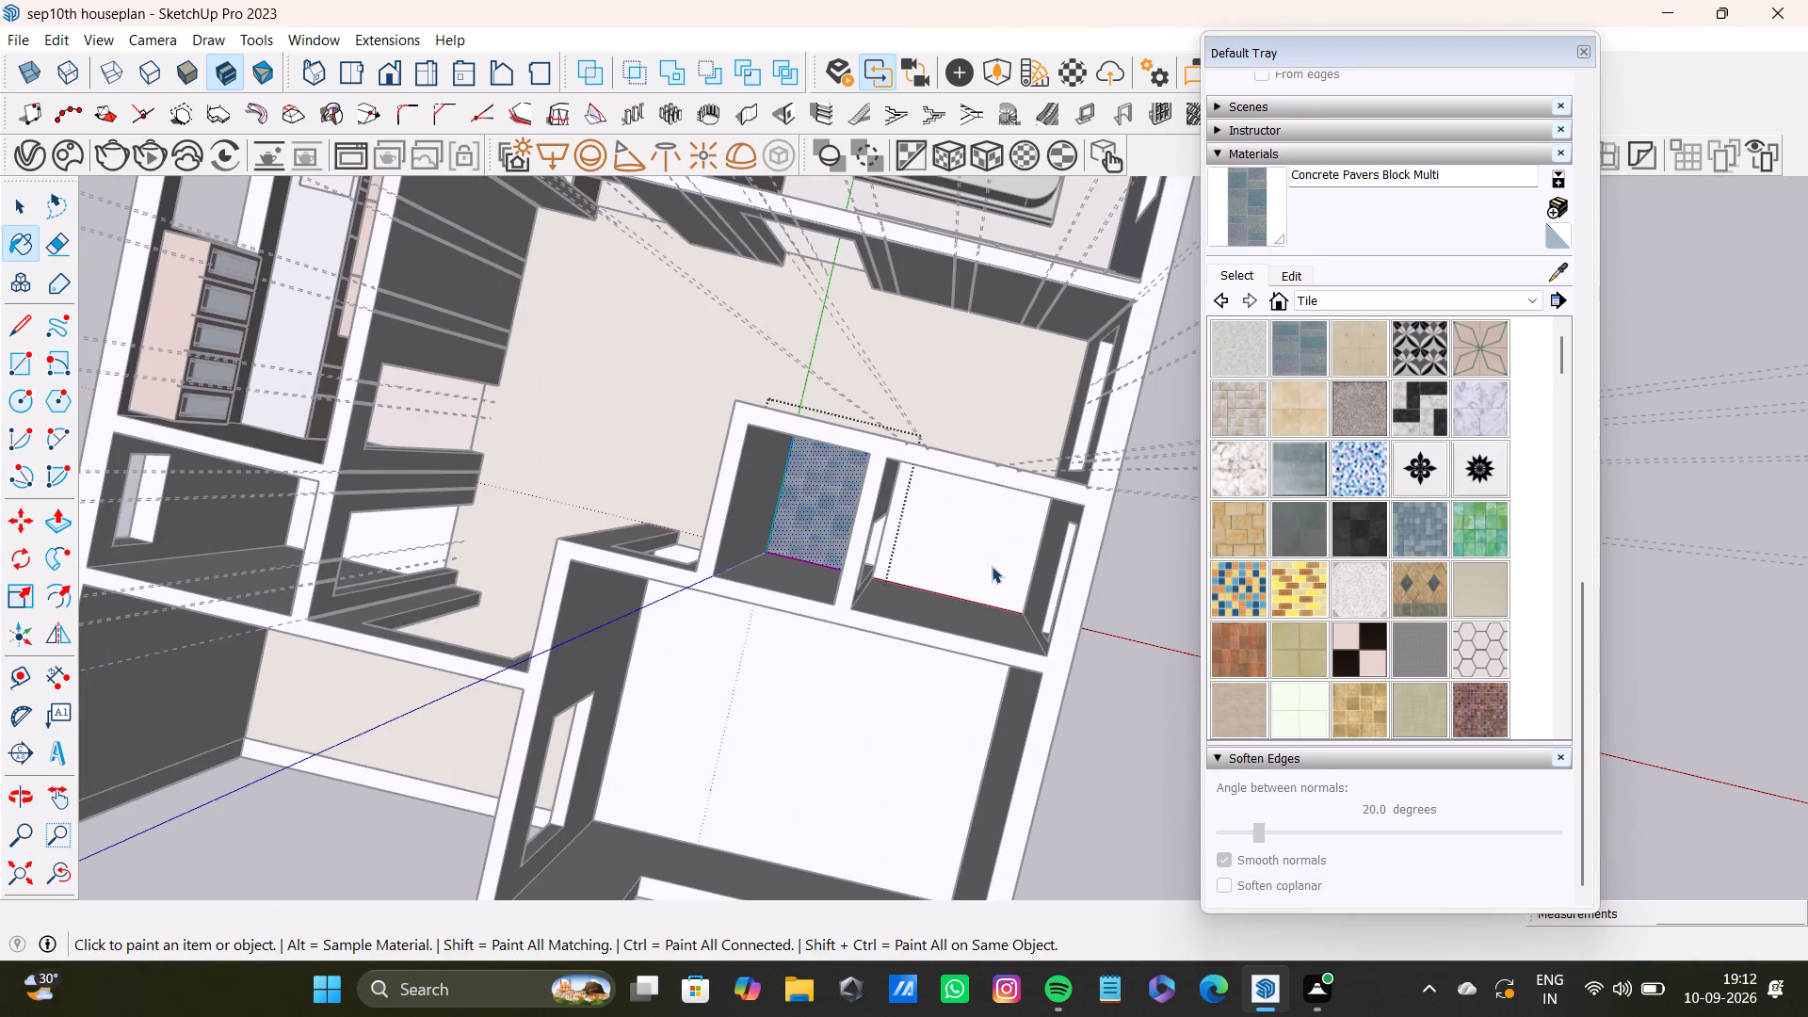
# Open the floor of the larger adjoining small room for editing and paint it with Concrete Pavers Block Multi.
pyautogui.click(992, 566)
pyautogui.keyDown('shift'); pyautogui.doubleClick(992, 565); pyautogui.keyUp('shift')
pyautogui.keyDown('shift'); pyautogui.click(1316, 350); pyautogui.keyUp('shift')
pyautogui.keyDown('shift'); pyautogui.click(1016, 581); pyautogui.keyUp('shift')
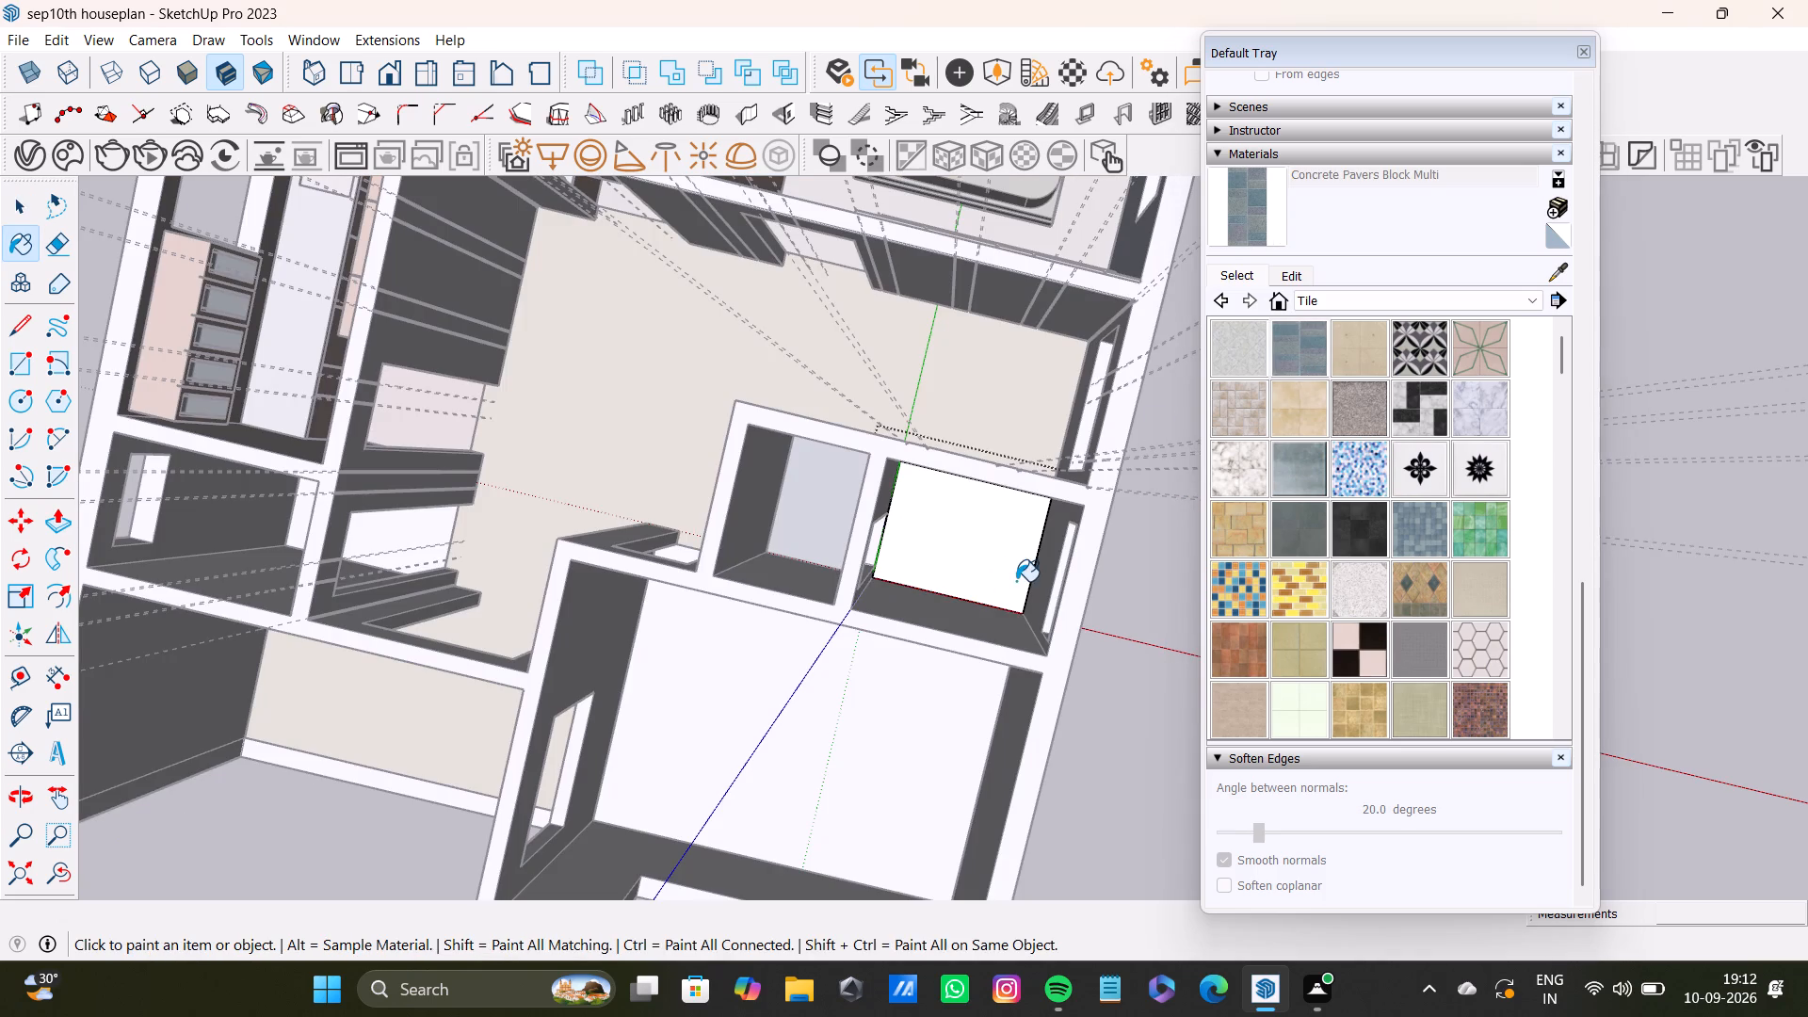
pyautogui.keyDown('shift'); pyautogui.scroll(-5, 1009, 579); pyautogui.keyUp('shift')
pyautogui.press('space')
pyautogui.click(1124, 542)
# Select the large front room's floor and paint it with the Tile Canvas material sampled from the bedroom floor.
pyautogui.scroll(5, 1052, 582)
pyautogui.keyDown('shift'); pyautogui.moveTo(957, 662); pyautogui.dragTo(1075, 470, button='middle'); pyautogui.keyUp('shift')
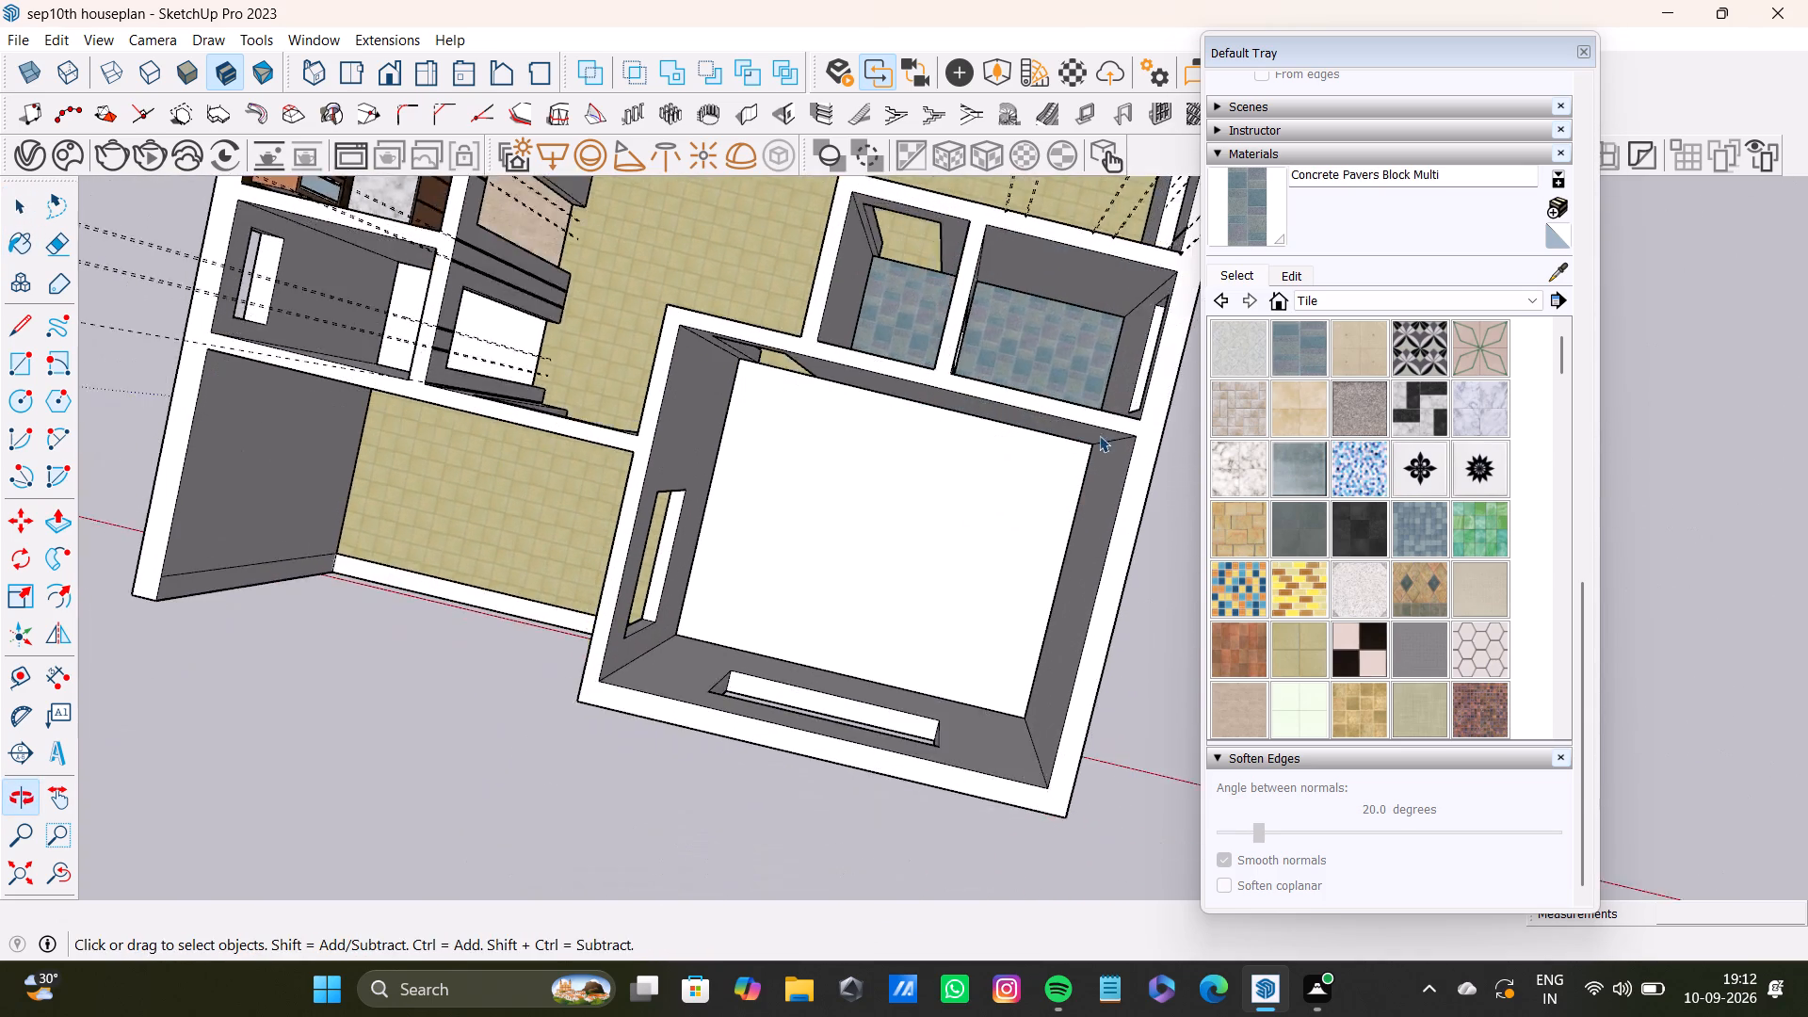
pyautogui.scroll(2, 968, 503)
pyautogui.moveTo(957, 516); pyautogui.dragTo(976, 418, button='middle')
pyautogui.press('space')
pyautogui.click(928, 509)
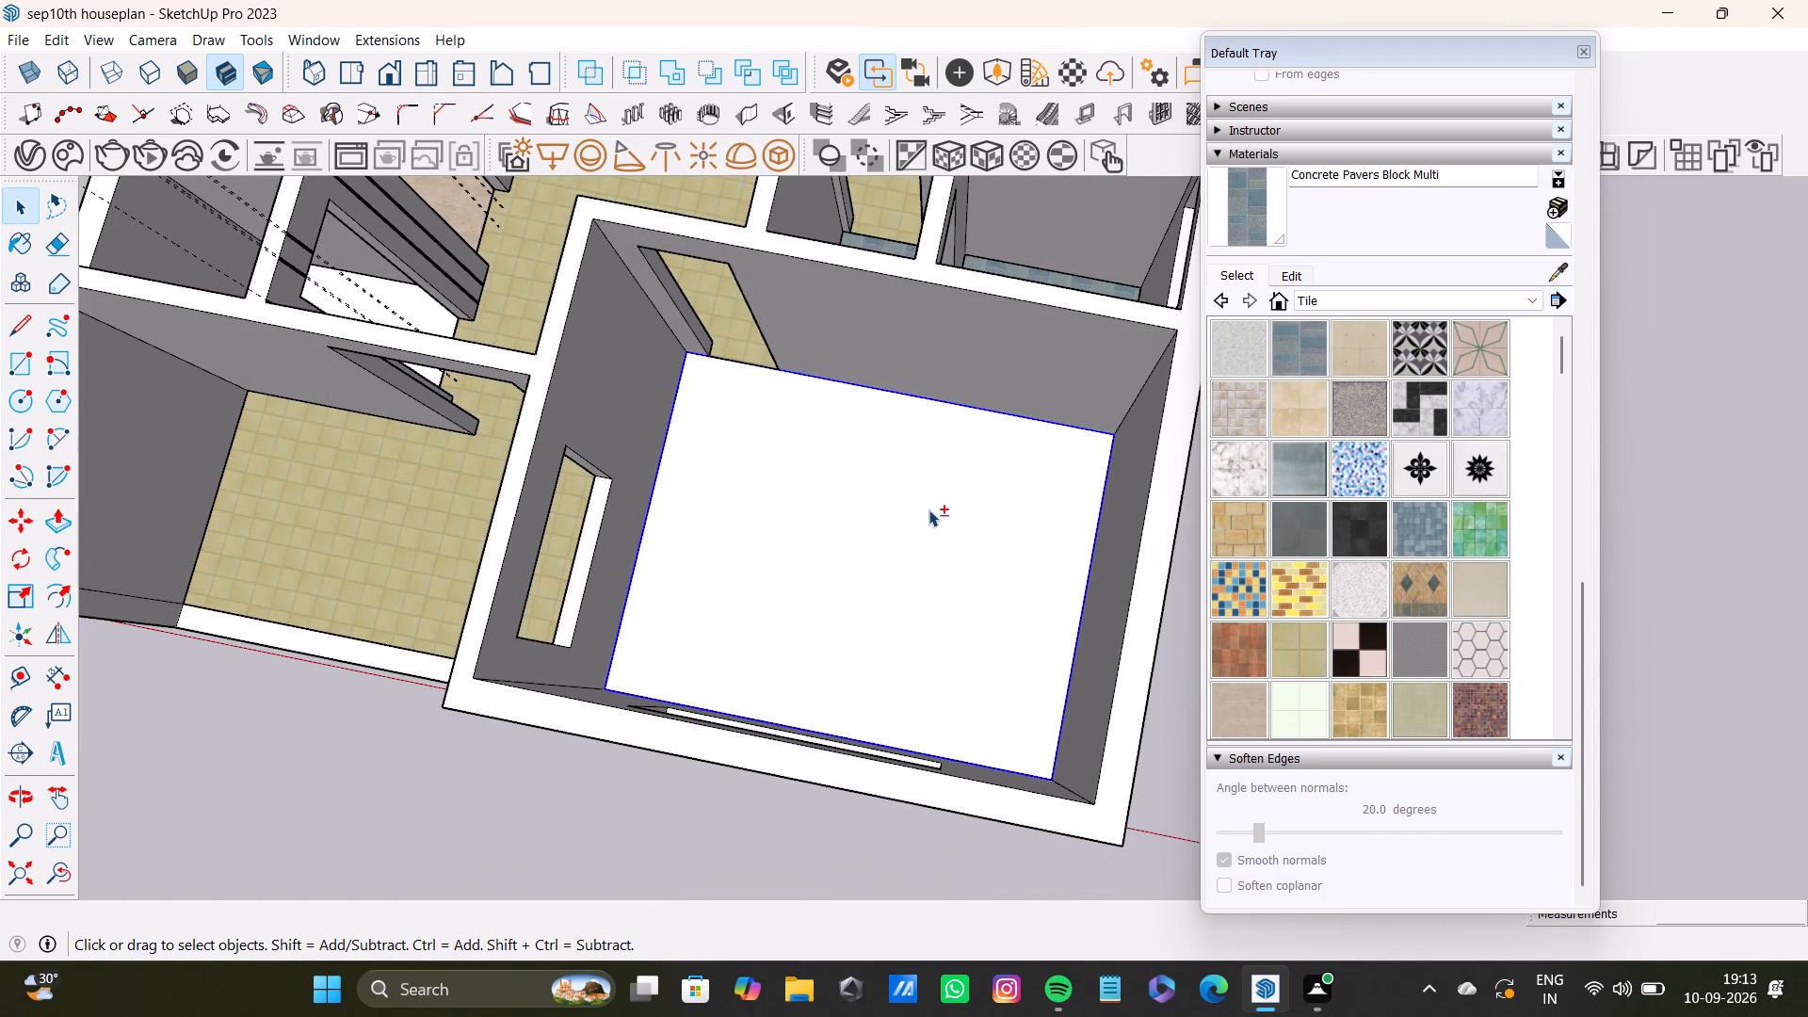
pyautogui.keyDown('shift'); pyautogui.scroll(-6, 1311, 551); pyautogui.keyUp('shift')
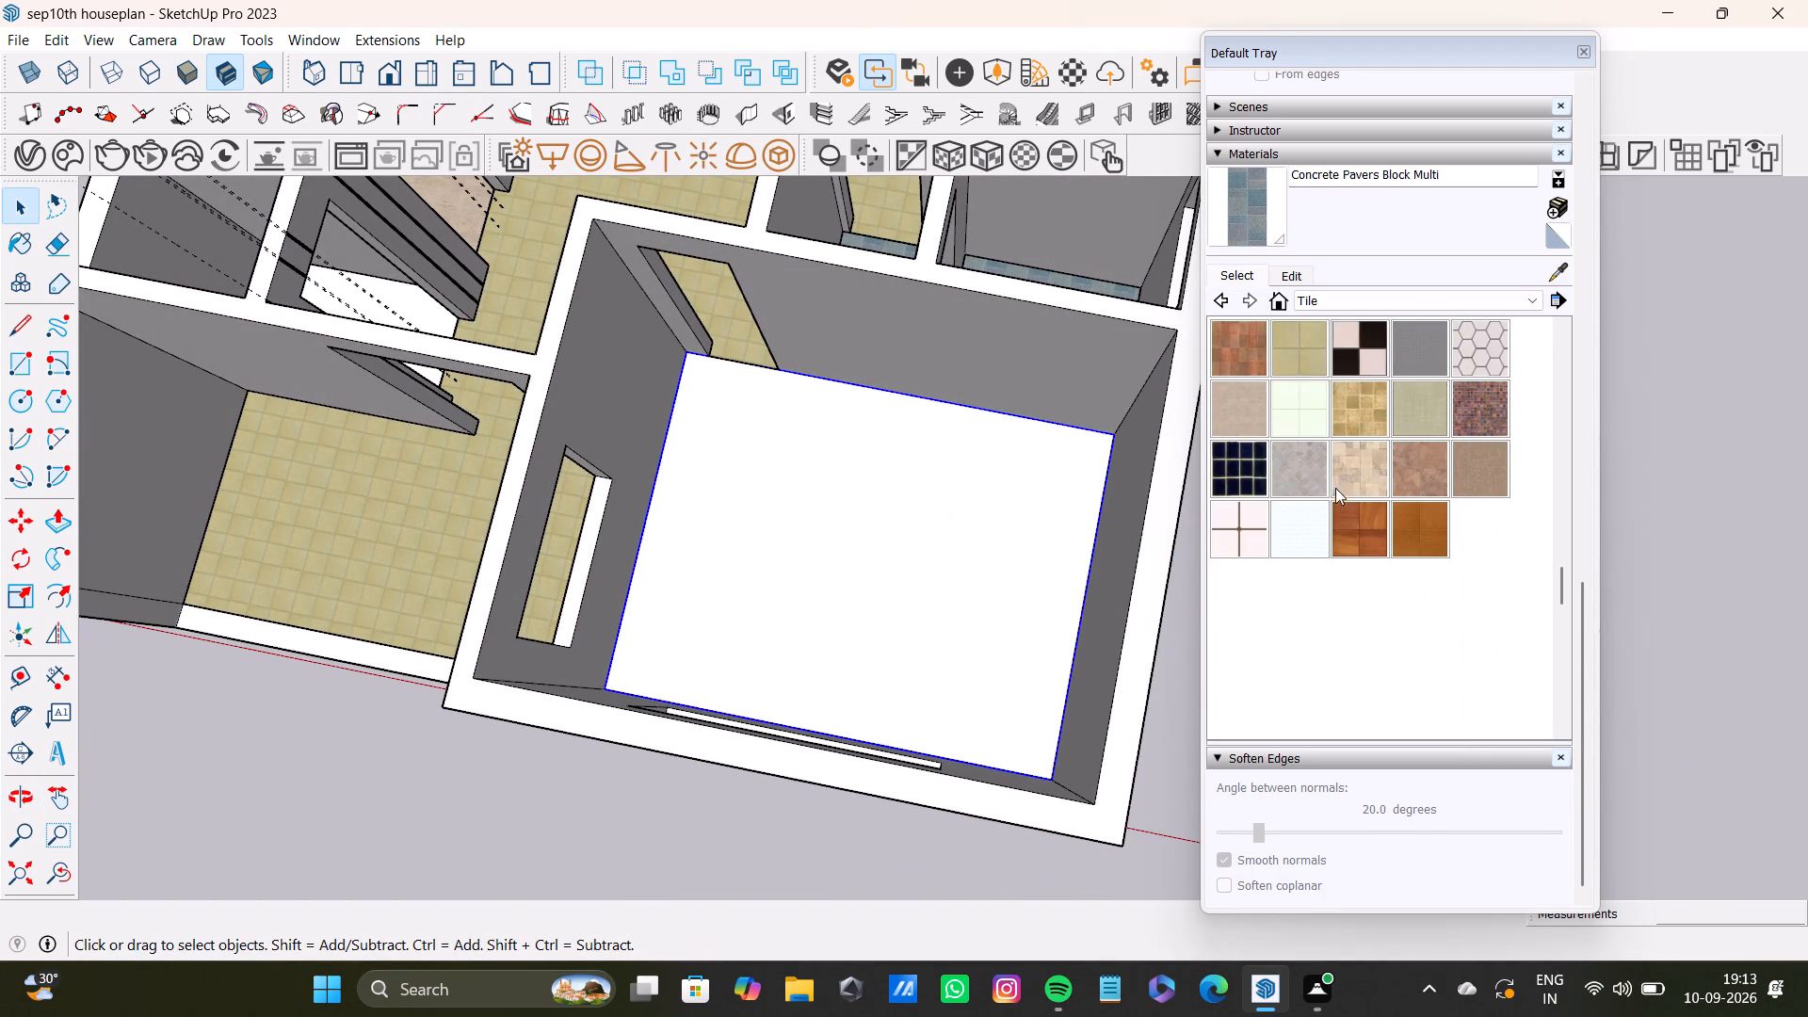
pyautogui.keyDown('shift'); pyautogui.moveTo(724, 361); pyautogui.dragTo(875, 759, button='middle'); pyautogui.keyUp('shift')
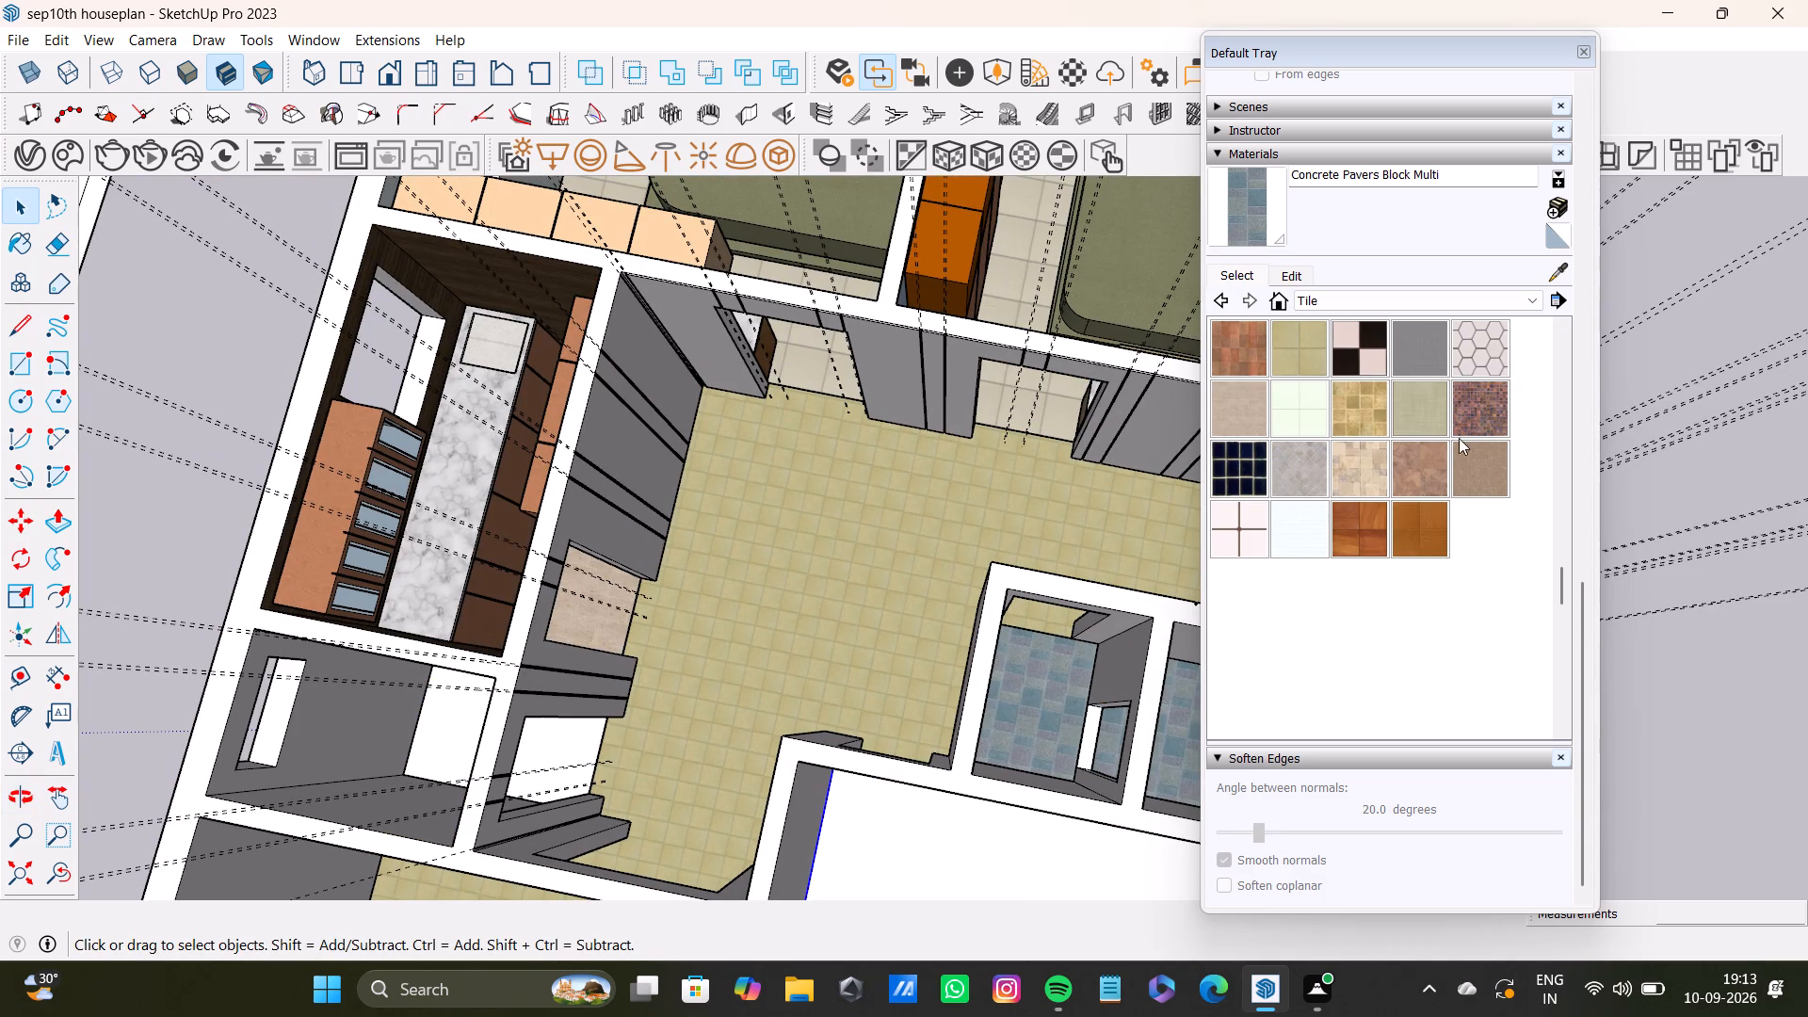
pyautogui.keyDown('shift'); pyautogui.click(1558, 267); pyautogui.keyUp('shift')
pyautogui.keyDown('shift'); pyautogui.moveTo(746, 278); pyautogui.dragTo(746, 444, button='middle'); pyautogui.keyUp('shift')
pyautogui.keyDown('shift'); pyautogui.scroll(4, 806, 430); pyautogui.keyUp('shift')
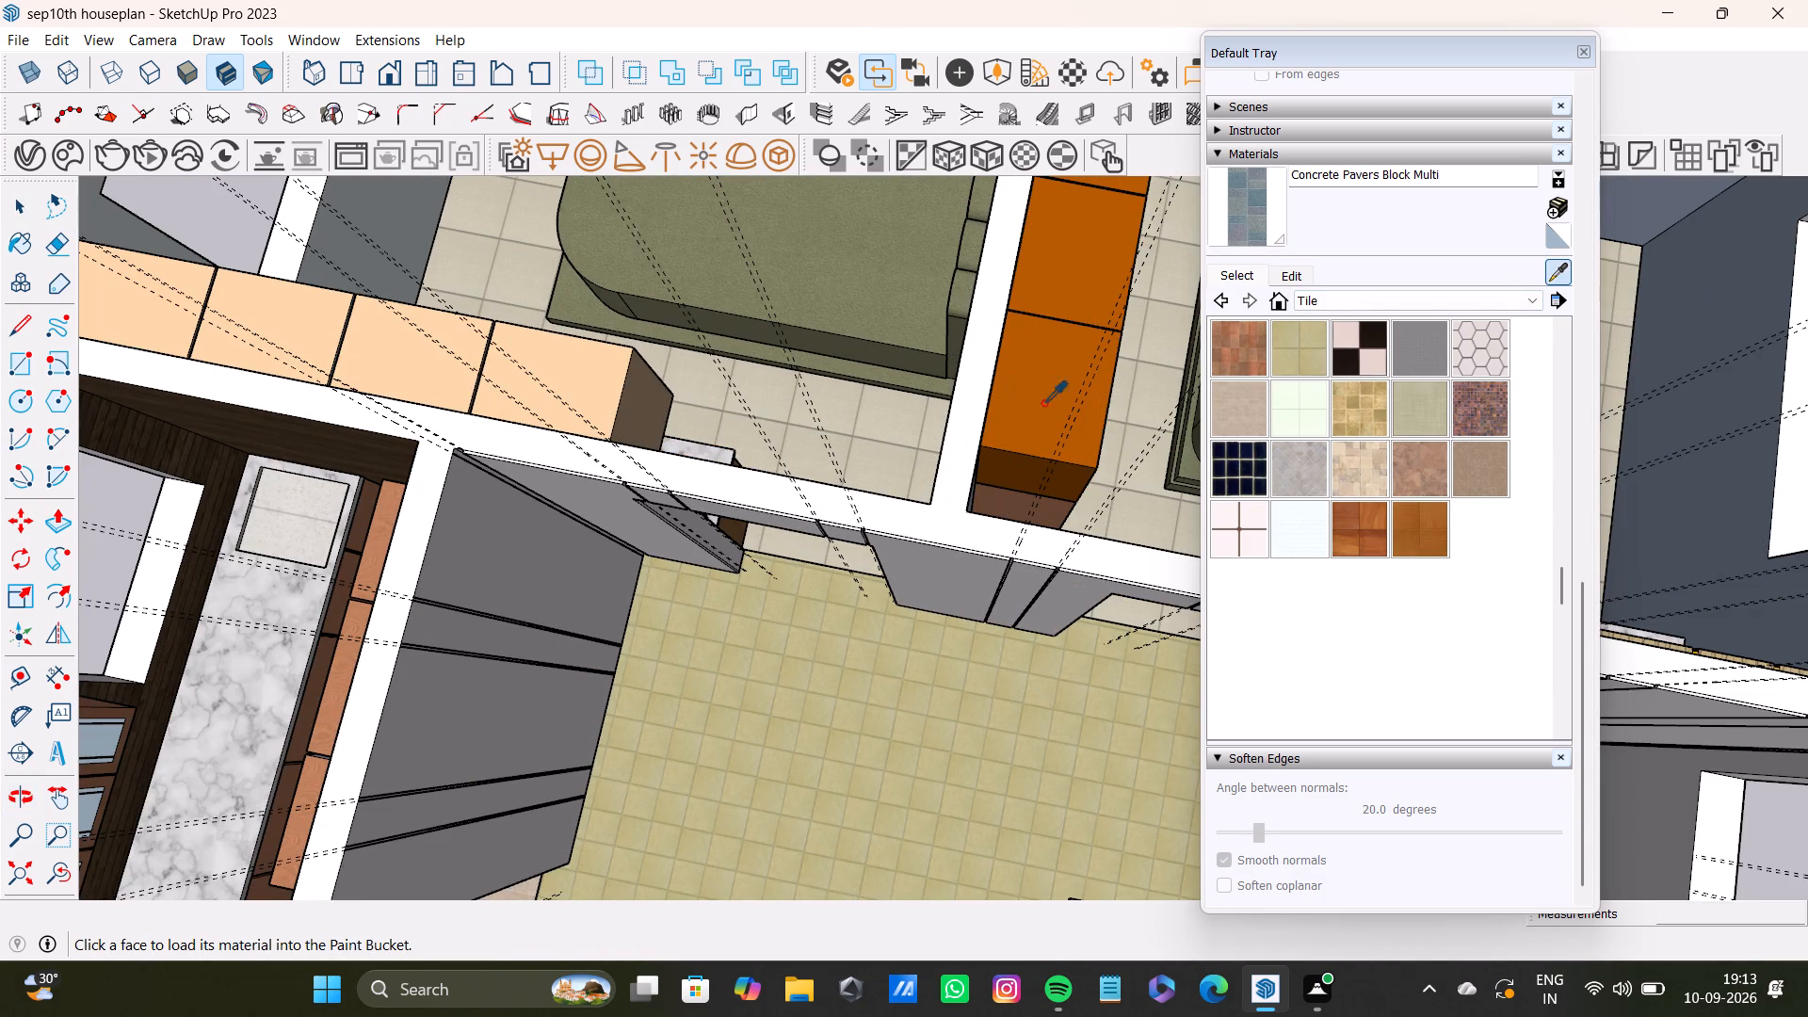
pyautogui.keyDown('shift'); pyautogui.click(1136, 434); pyautogui.keyUp('shift')
pyautogui.keyDown('shift'); pyautogui.click(1231, 202); pyautogui.keyUp('shift')
pyautogui.keyDown('shift'); pyautogui.scroll(-9, 1020, 584); pyautogui.keyUp('shift')
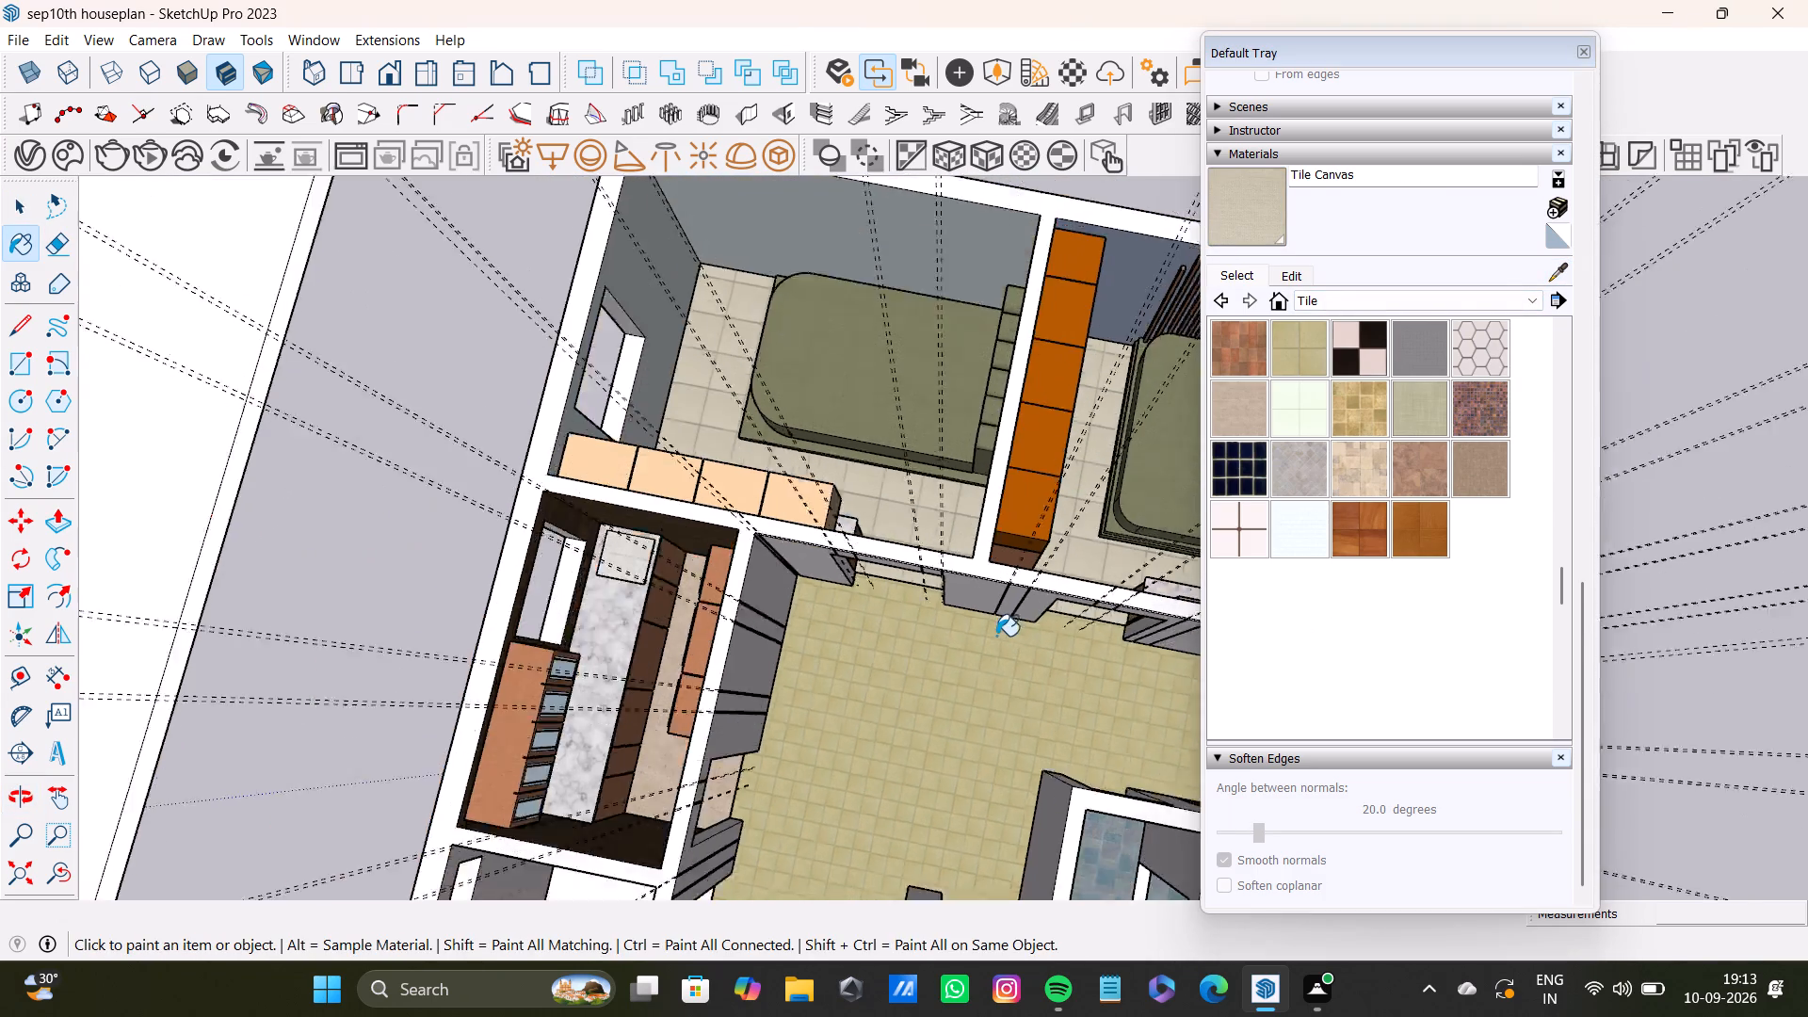
pyautogui.keyDown('shift'); pyautogui.scroll(-1, 996, 636); pyautogui.keyUp('shift')
pyautogui.keyDown('shift'); pyautogui.moveTo(1023, 711); pyautogui.dragTo(944, 502, button='middle'); pyautogui.keyUp('shift')
pyautogui.keyDown('shift'); pyautogui.scroll(1, 927, 475); pyautogui.keyUp('shift')
pyautogui.keyDown('shift'); pyautogui.scroll(-3, 929, 698); pyautogui.keyUp('shift')
pyautogui.keyDown('shift'); pyautogui.click(928, 763); pyautogui.keyUp('shift')
pyautogui.keyDown('shift'); pyautogui.scroll(-4, 928, 763); pyautogui.keyUp('shift')
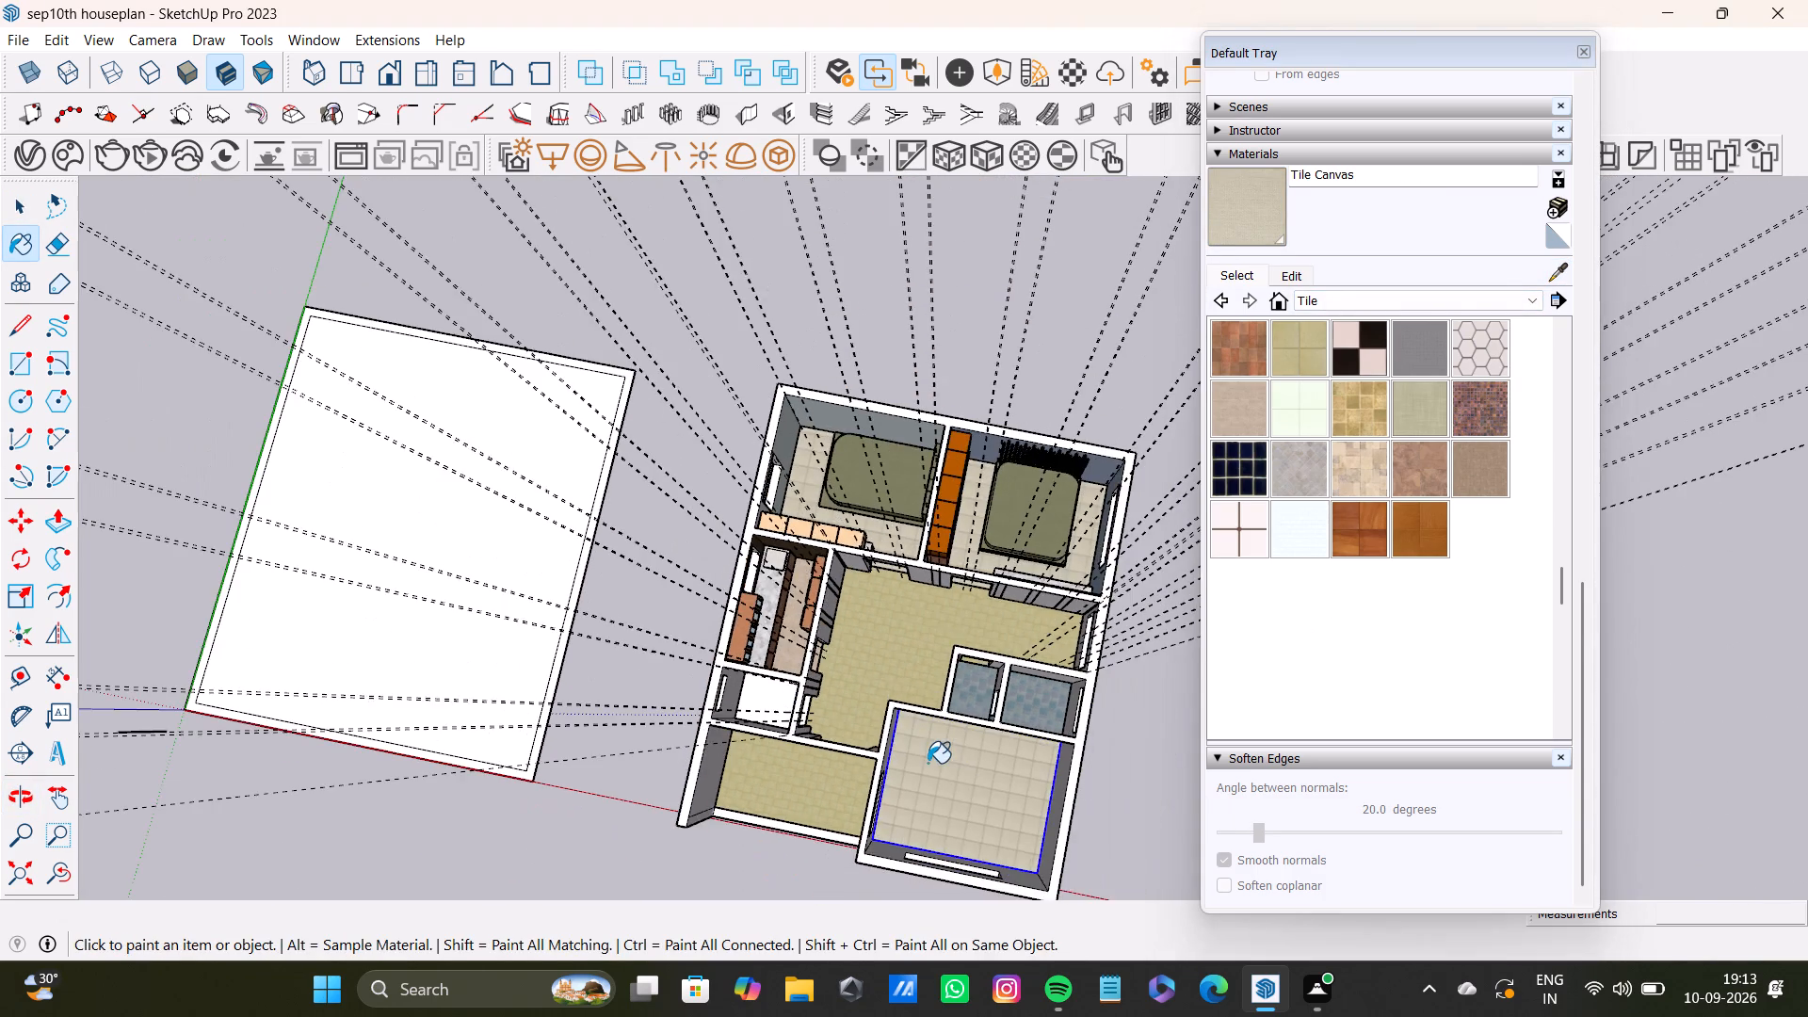
pyautogui.keyDown('shift'); pyautogui.moveTo(928, 762); pyautogui.dragTo(738, 649, button='middle'); pyautogui.keyUp('shift')
pyautogui.press('space')
pyautogui.click(979, 652)
# Examine the newly tiled front room and the whole house from several angles.
pyautogui.scroll(8, 844, 641)
pyautogui.keyDown('shift'); pyautogui.moveTo(704, 661); pyautogui.dragTo(881, 628, button='middle'); pyautogui.keyUp('shift')
pyautogui.scroll(3, 966, 628)
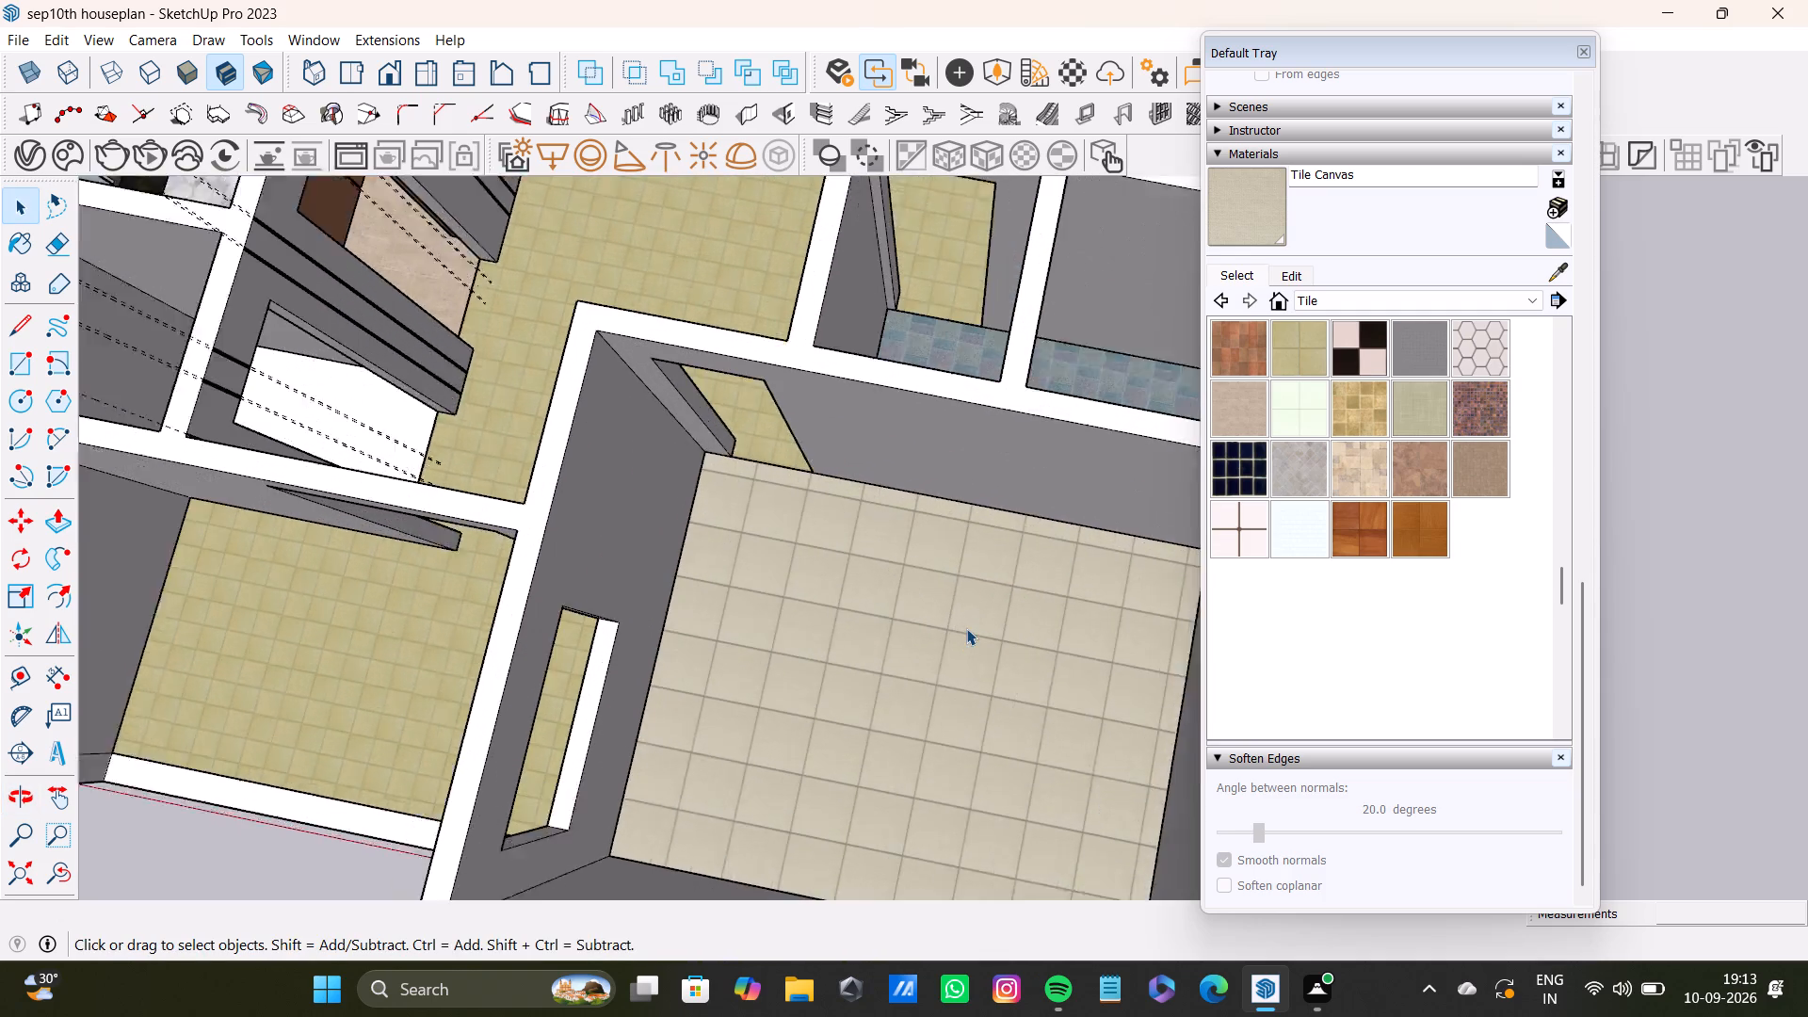
pyautogui.scroll(1, 966, 628)
pyautogui.scroll(-14, 968, 627)
pyautogui.scroll(1, 962, 630)
pyautogui.moveTo(962, 630); pyautogui.dragTo(1123, 439, button='middle')
pyautogui.press('space')
pyautogui.moveTo(761, 615); pyautogui.dragTo(1060, 497, button='middle')
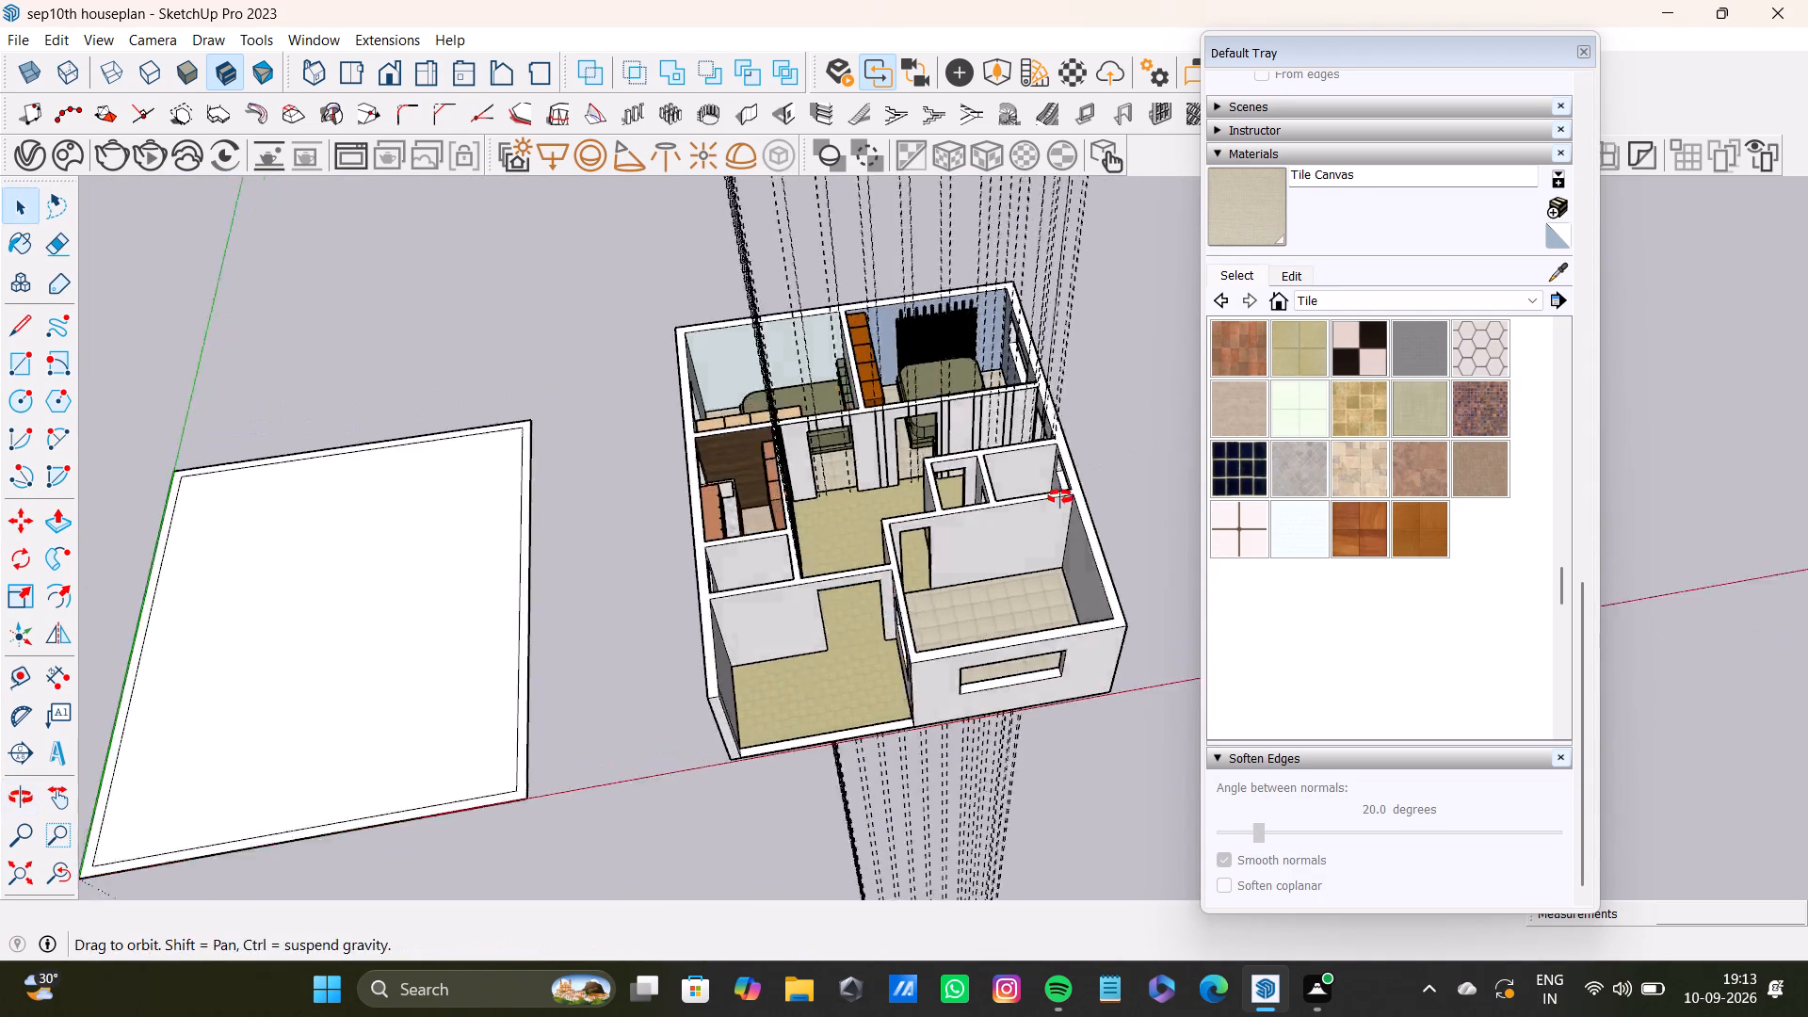
pyautogui.moveTo(1060, 497); pyautogui.dragTo(1223, 430, button='middle')
pyautogui.scroll(3, 847, 573)
pyautogui.keyDown('shift'); pyautogui.moveTo(847, 573); pyautogui.dragTo(1025, 559, button='middle'); pyautogui.keyUp('shift')
pyautogui.keyDown('shift'); pyautogui.scroll(-1, 847, 573); pyautogui.keyUp('shift')
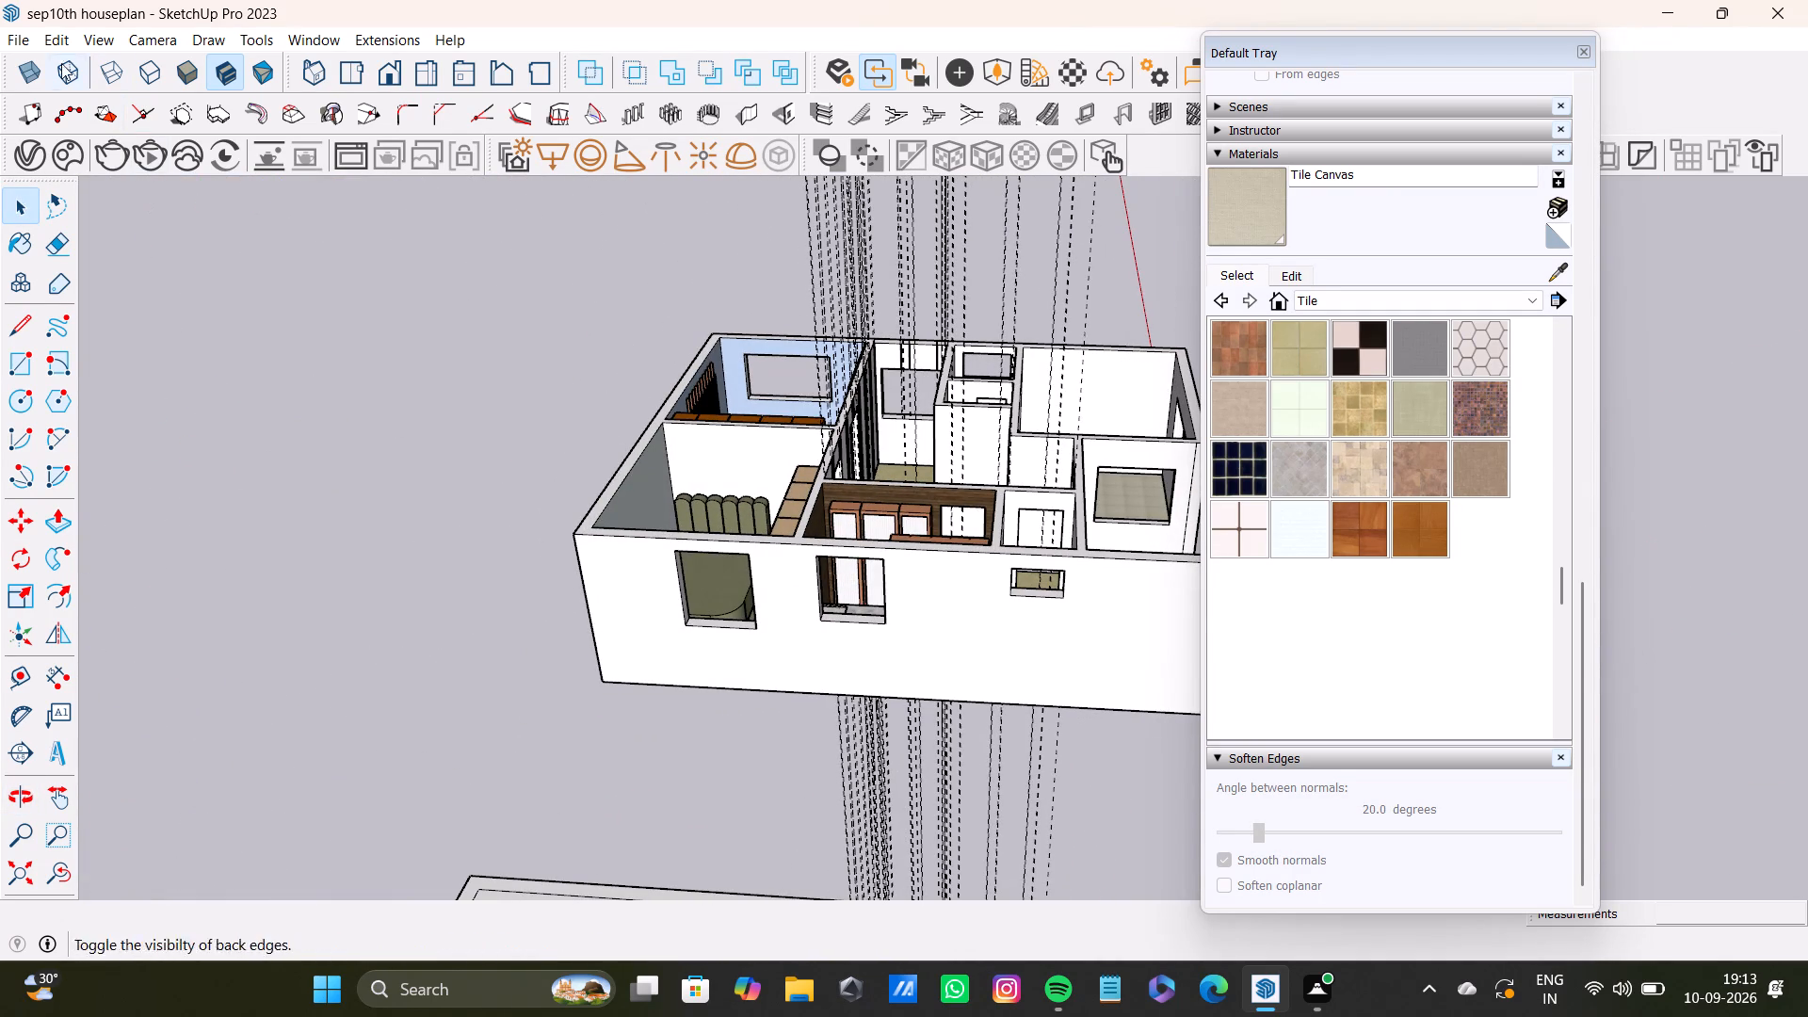
# Delete all the construction guides from the model.
pyautogui.click(56, 39)
pyautogui.click(169, 229)
# Examine the house plan from above and around, checking the floor finishes in each room.
pyautogui.scroll(-4, 541, 440)
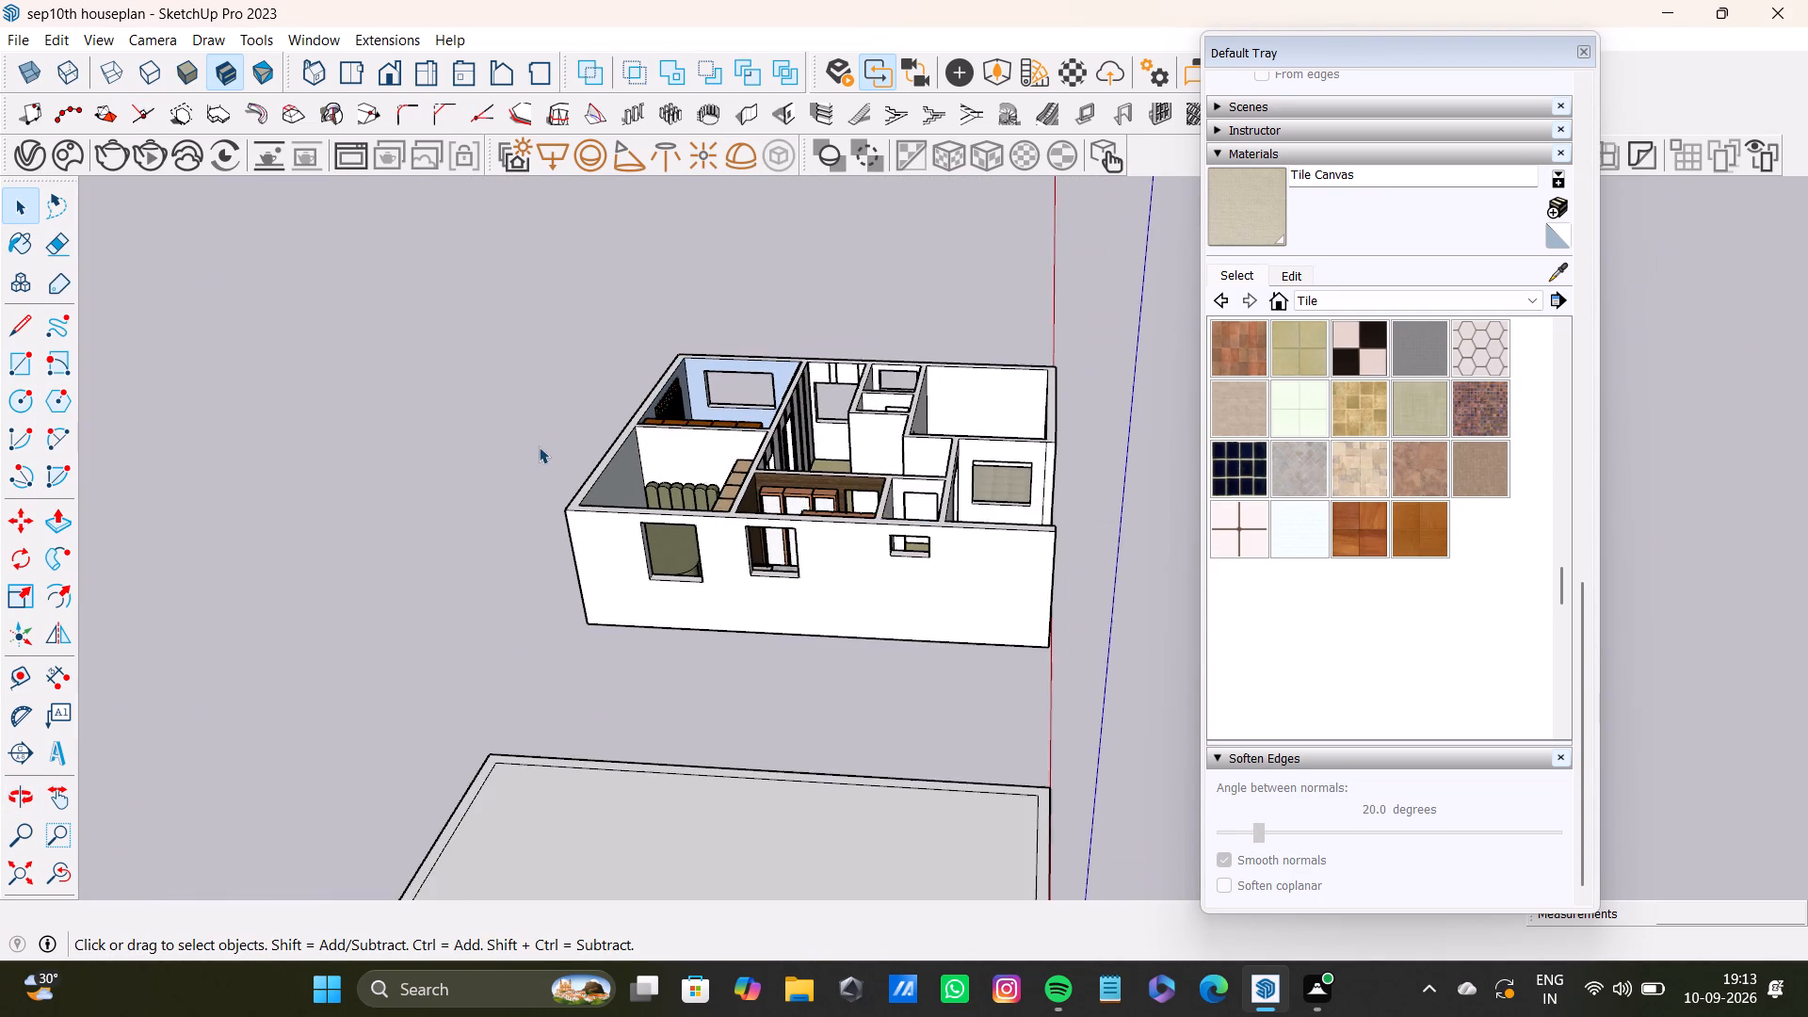
pyautogui.moveTo(720, 465); pyautogui.dragTo(690, 793, button='middle')
pyautogui.moveTo(890, 617); pyautogui.dragTo(474, 692, button='middle')
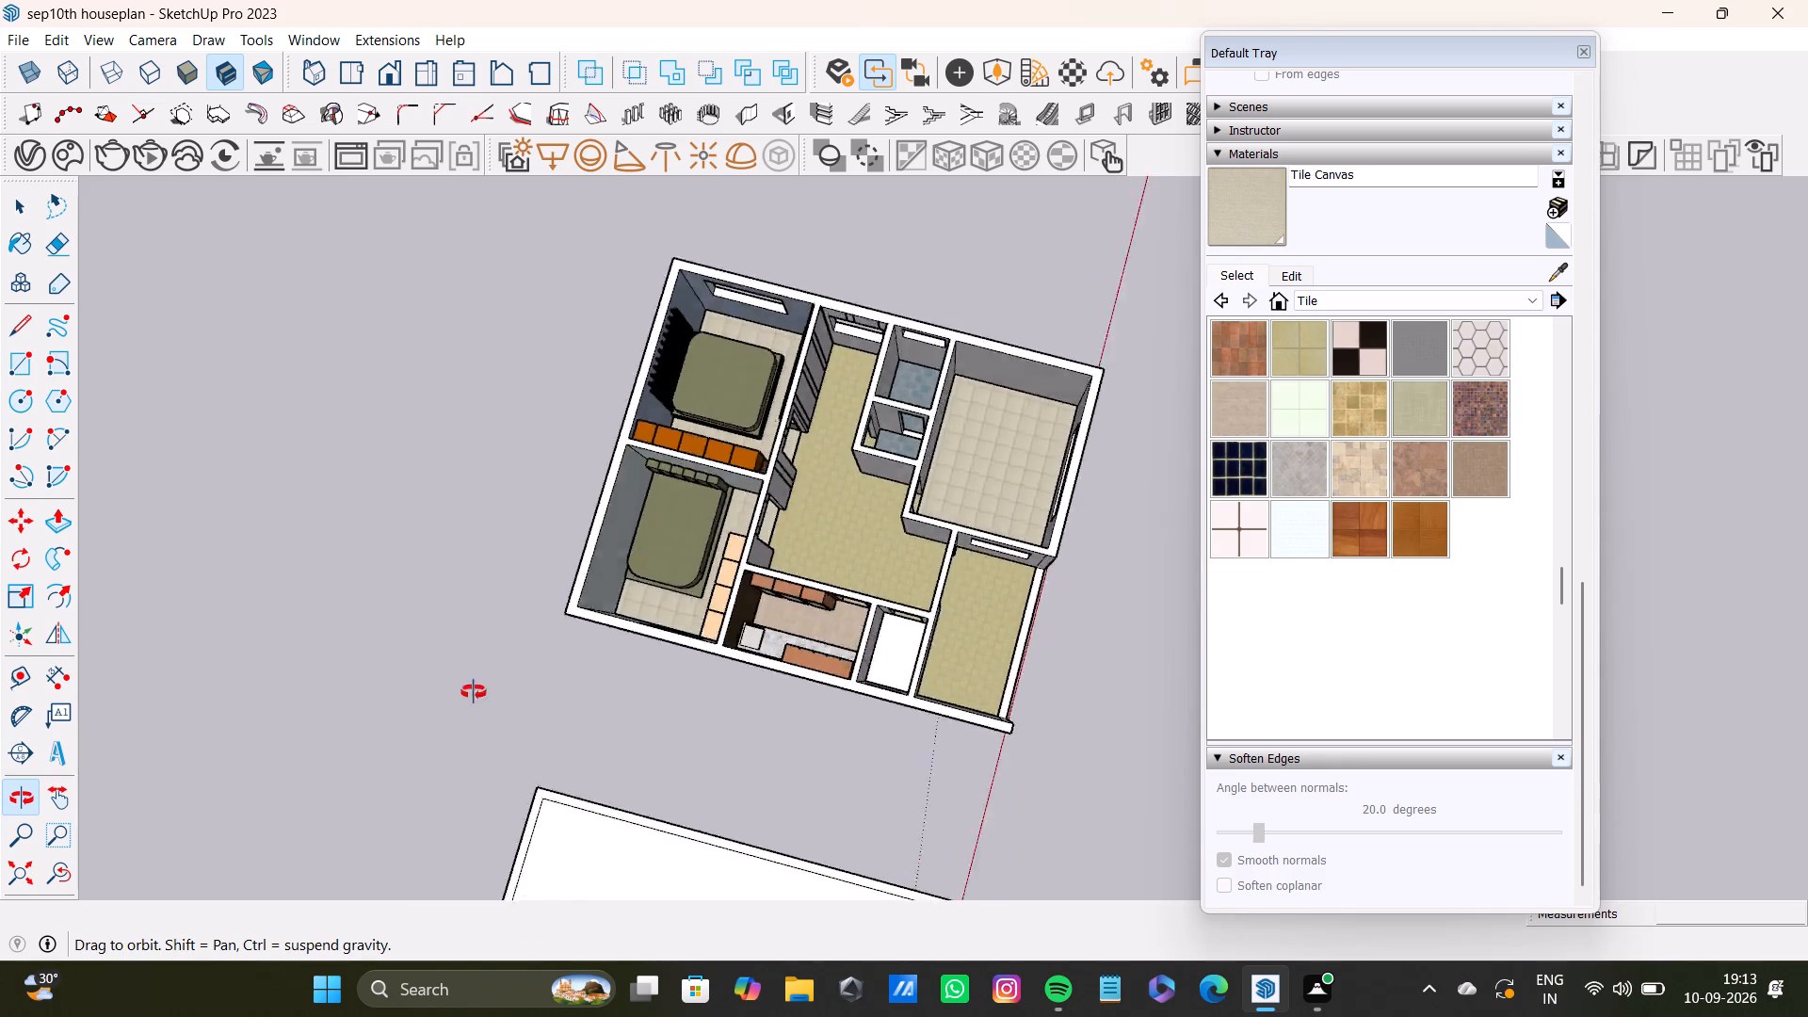
pyautogui.moveTo(474, 692); pyautogui.dragTo(184, 610, button='middle')
pyautogui.scroll(7, 993, 462)
pyautogui.moveTo(993, 462); pyautogui.dragTo(969, 660, button='middle')
pyautogui.scroll(-3, 958, 619)
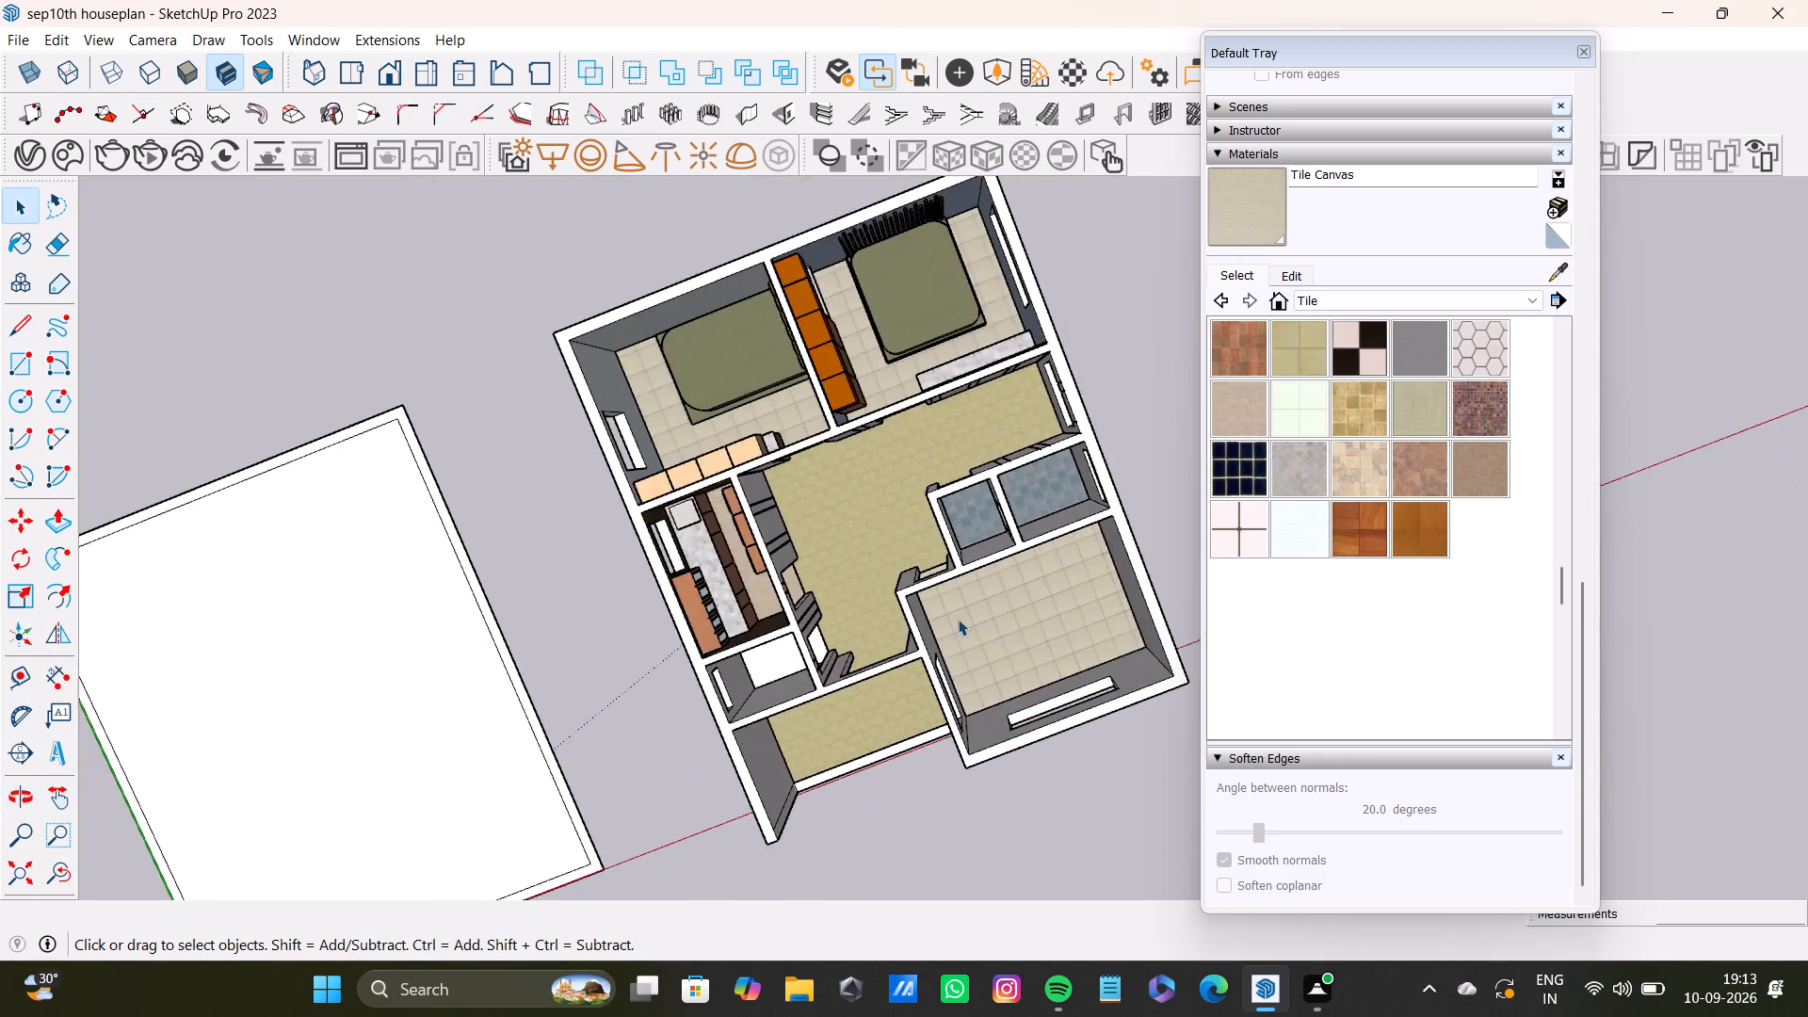
pyautogui.scroll(-6, 958, 619)
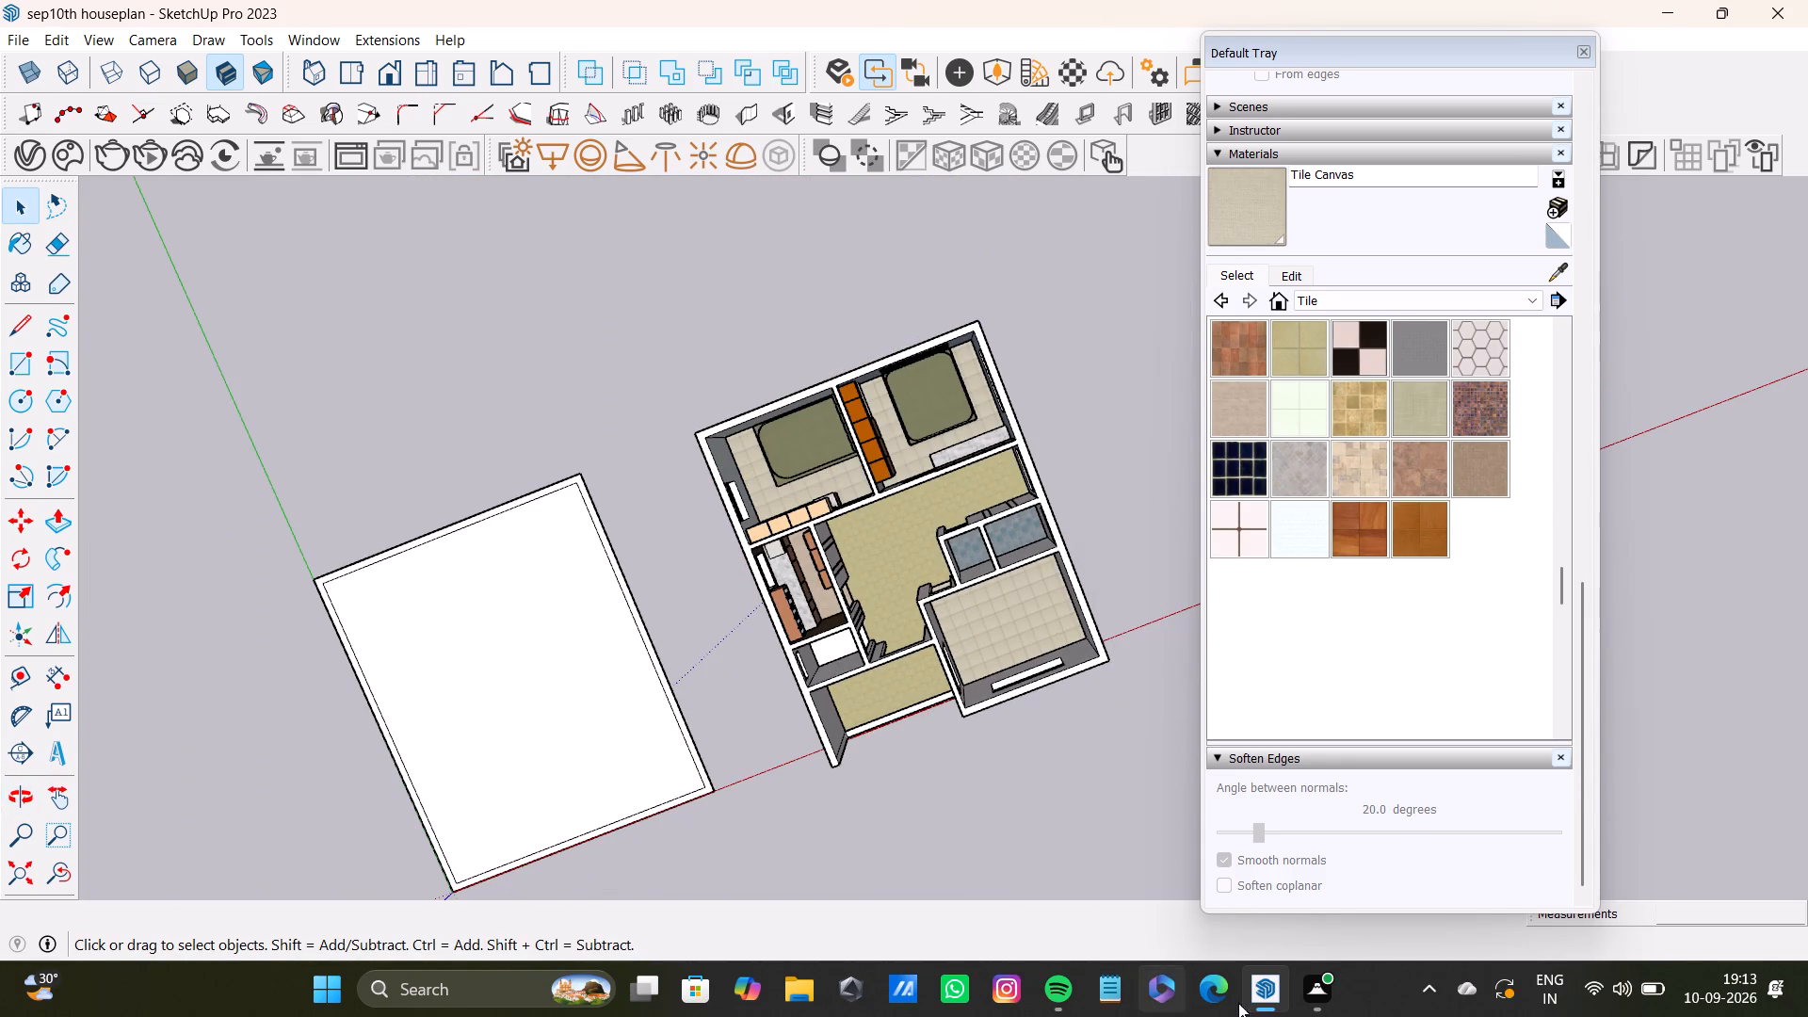
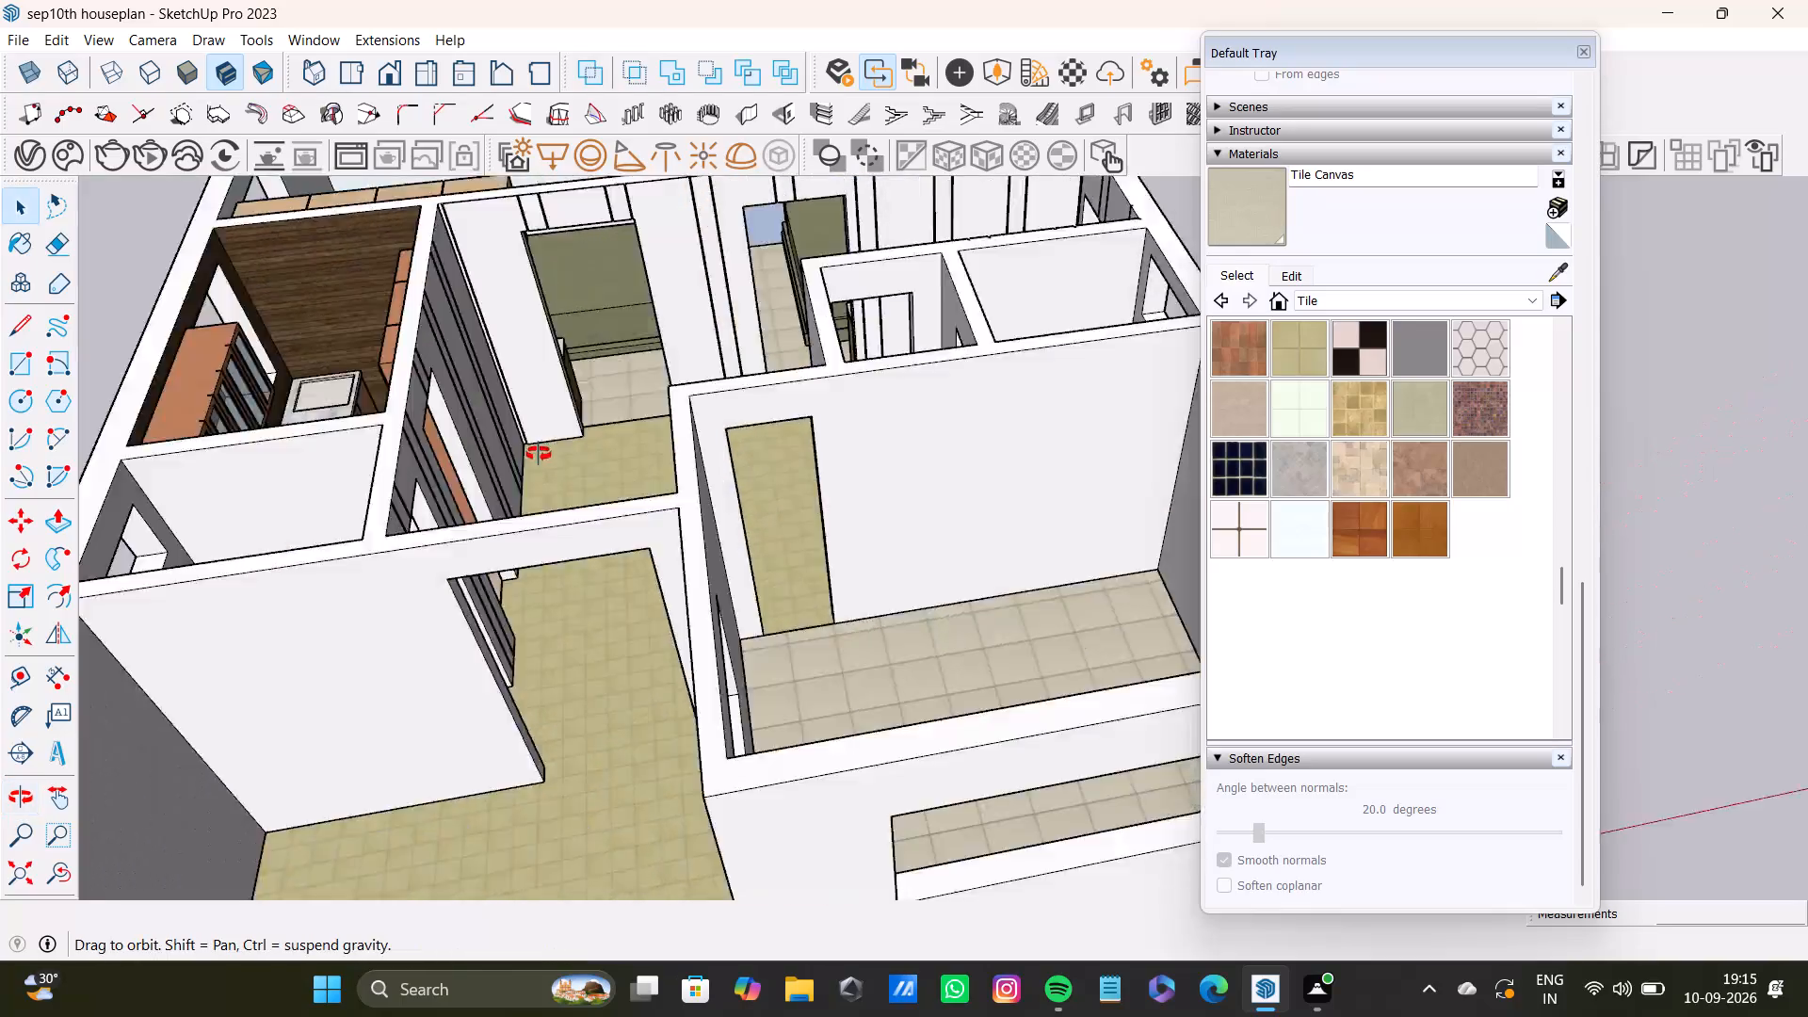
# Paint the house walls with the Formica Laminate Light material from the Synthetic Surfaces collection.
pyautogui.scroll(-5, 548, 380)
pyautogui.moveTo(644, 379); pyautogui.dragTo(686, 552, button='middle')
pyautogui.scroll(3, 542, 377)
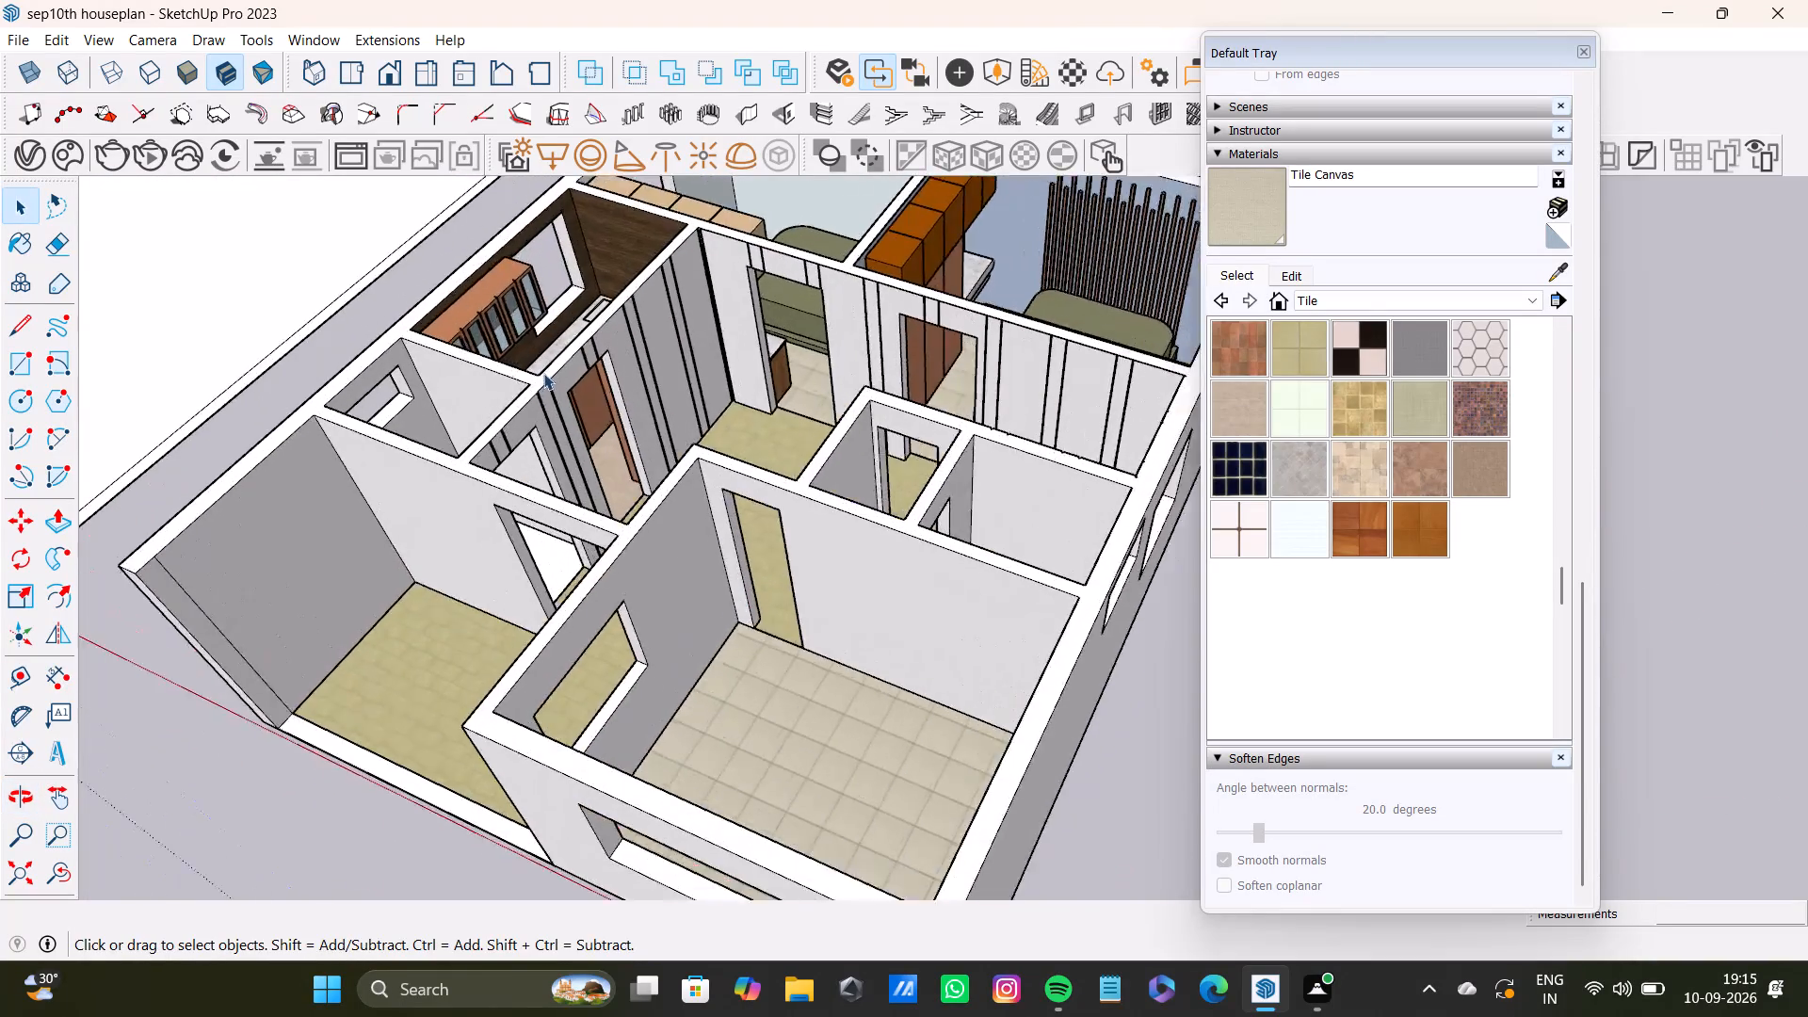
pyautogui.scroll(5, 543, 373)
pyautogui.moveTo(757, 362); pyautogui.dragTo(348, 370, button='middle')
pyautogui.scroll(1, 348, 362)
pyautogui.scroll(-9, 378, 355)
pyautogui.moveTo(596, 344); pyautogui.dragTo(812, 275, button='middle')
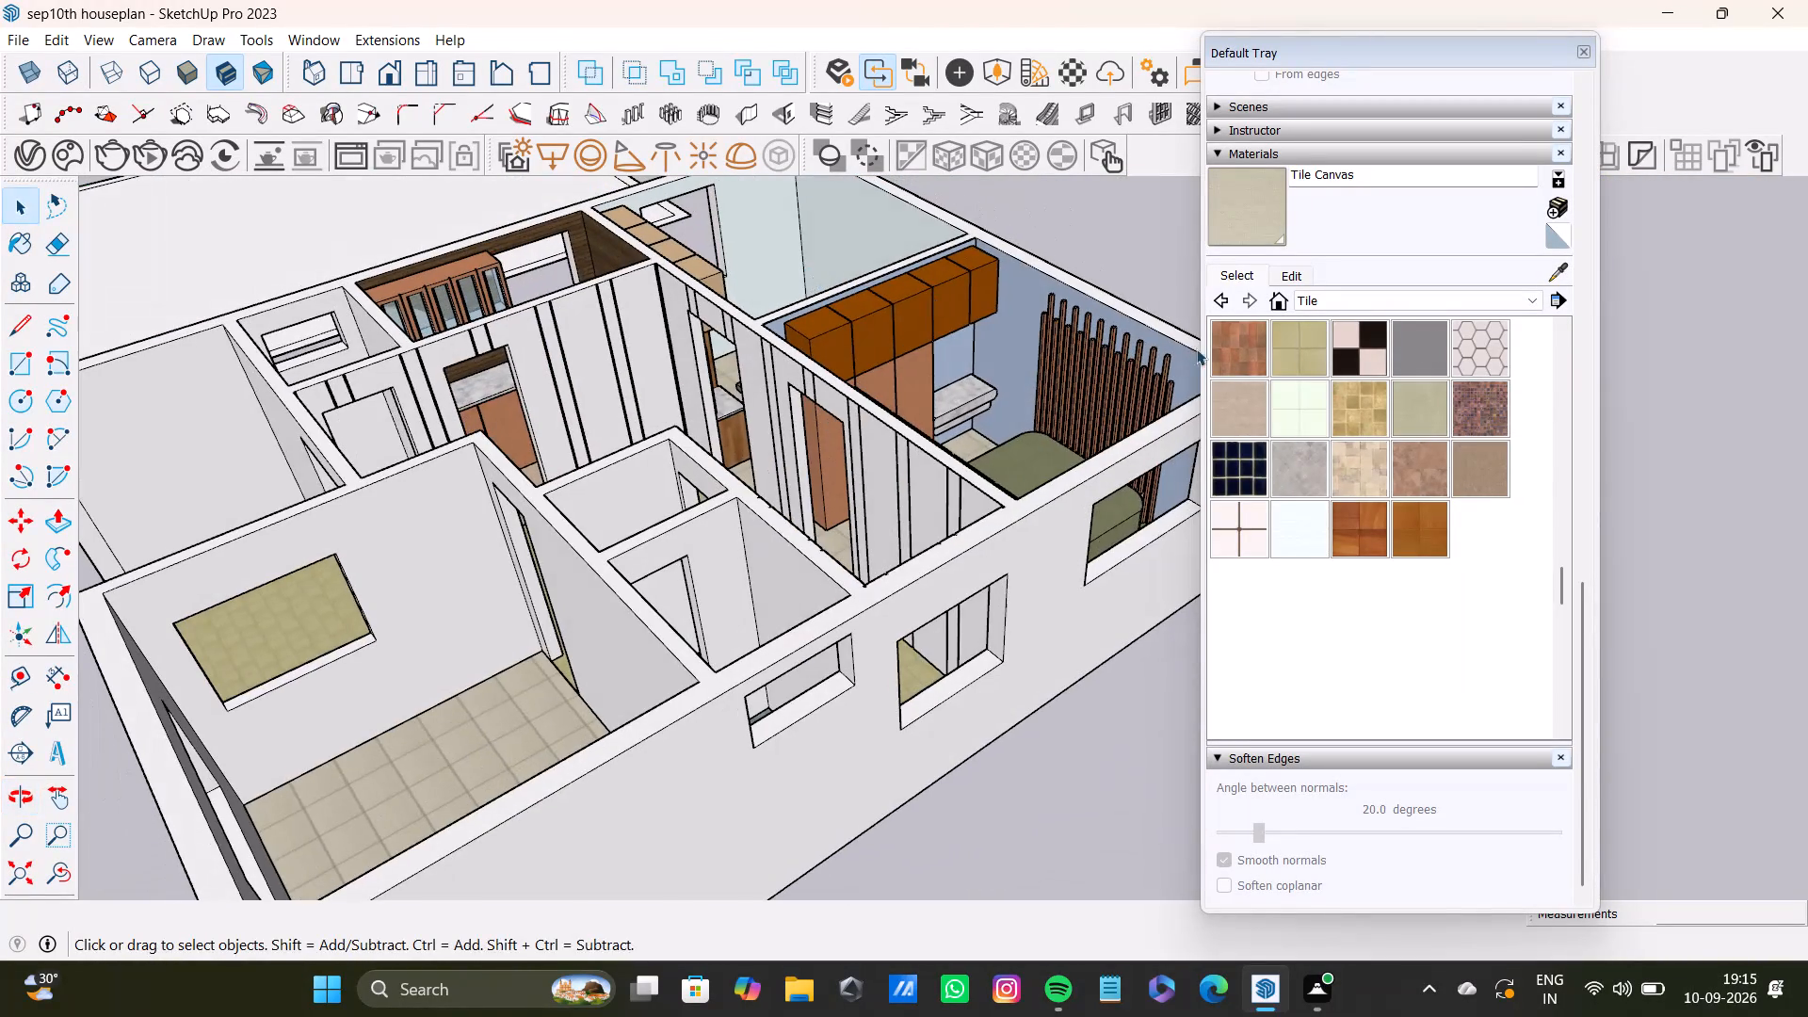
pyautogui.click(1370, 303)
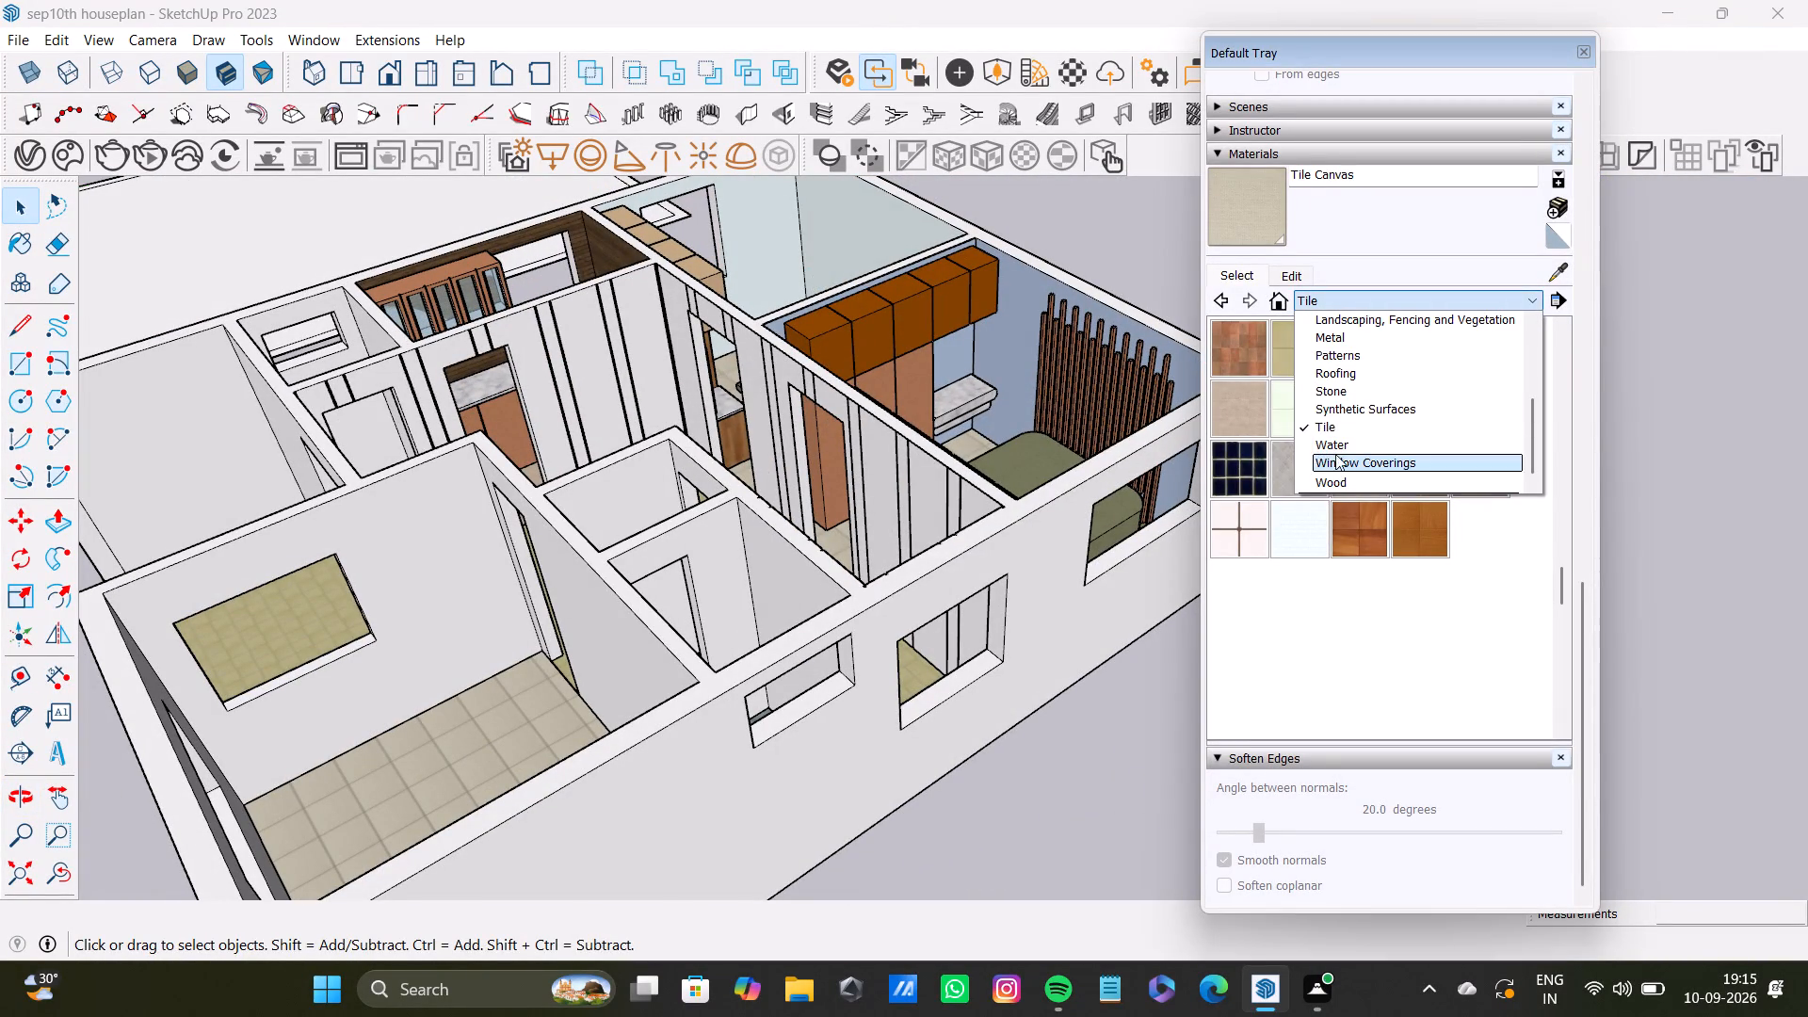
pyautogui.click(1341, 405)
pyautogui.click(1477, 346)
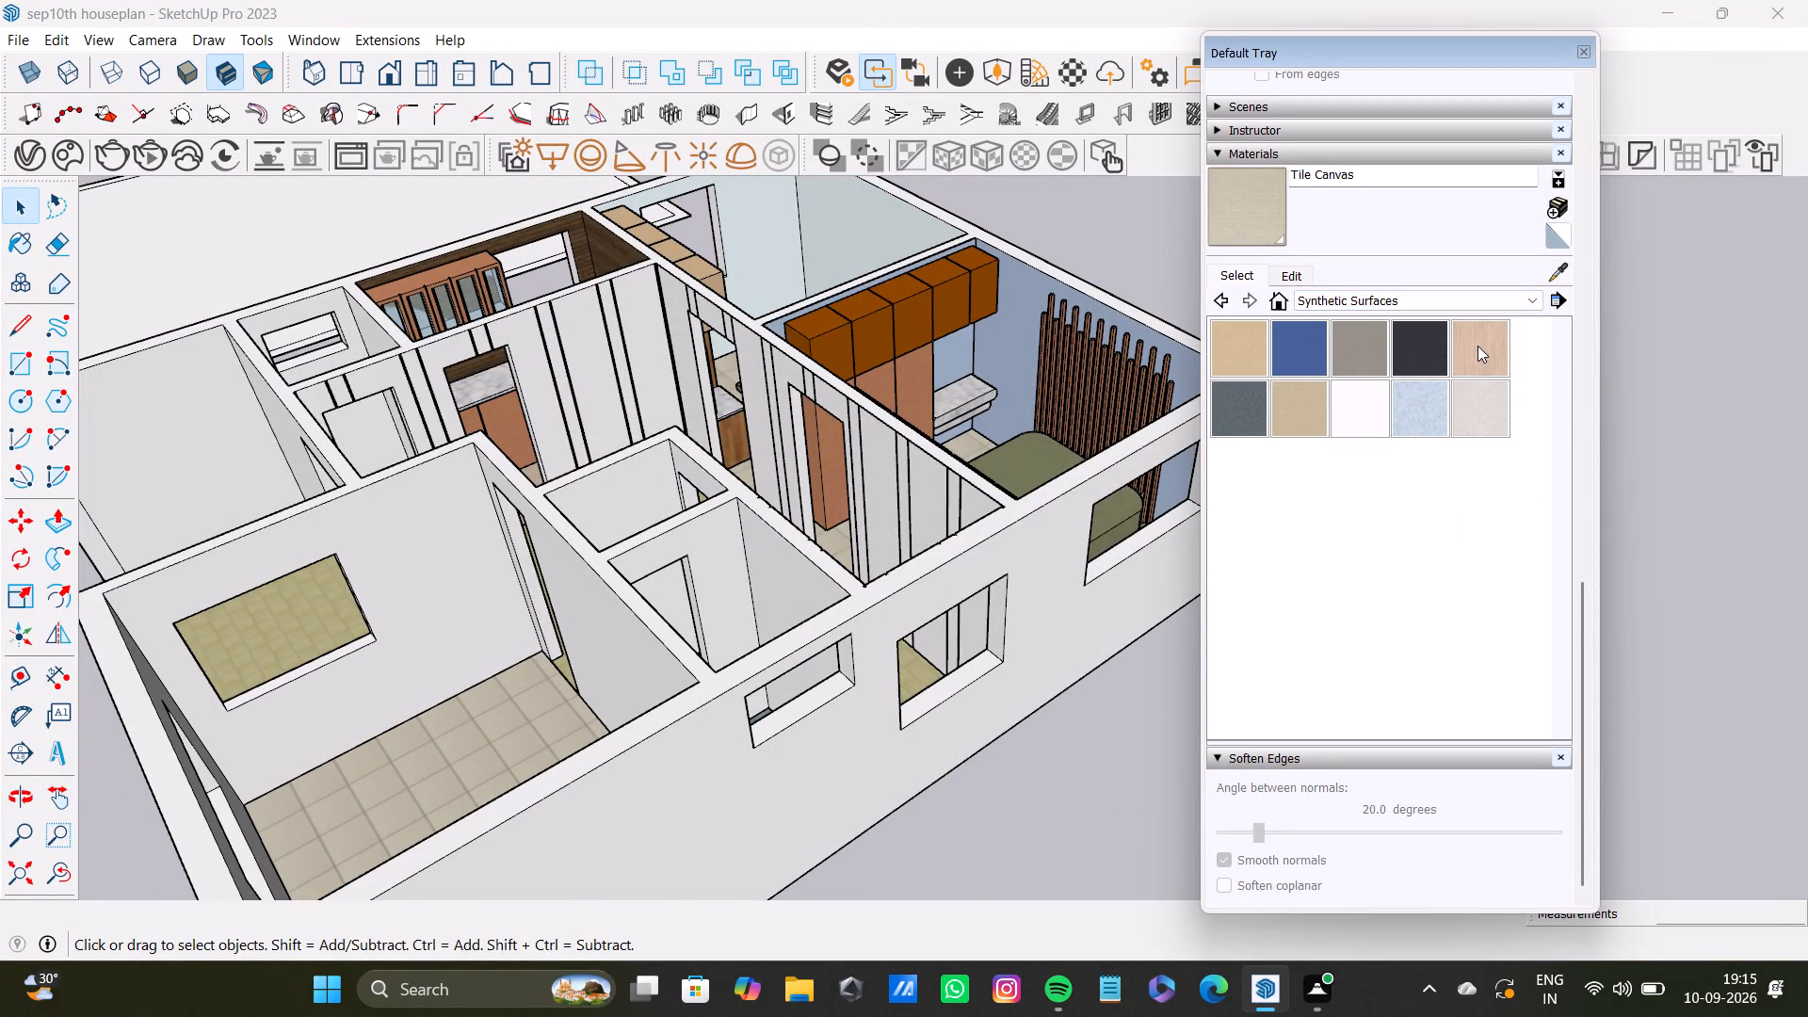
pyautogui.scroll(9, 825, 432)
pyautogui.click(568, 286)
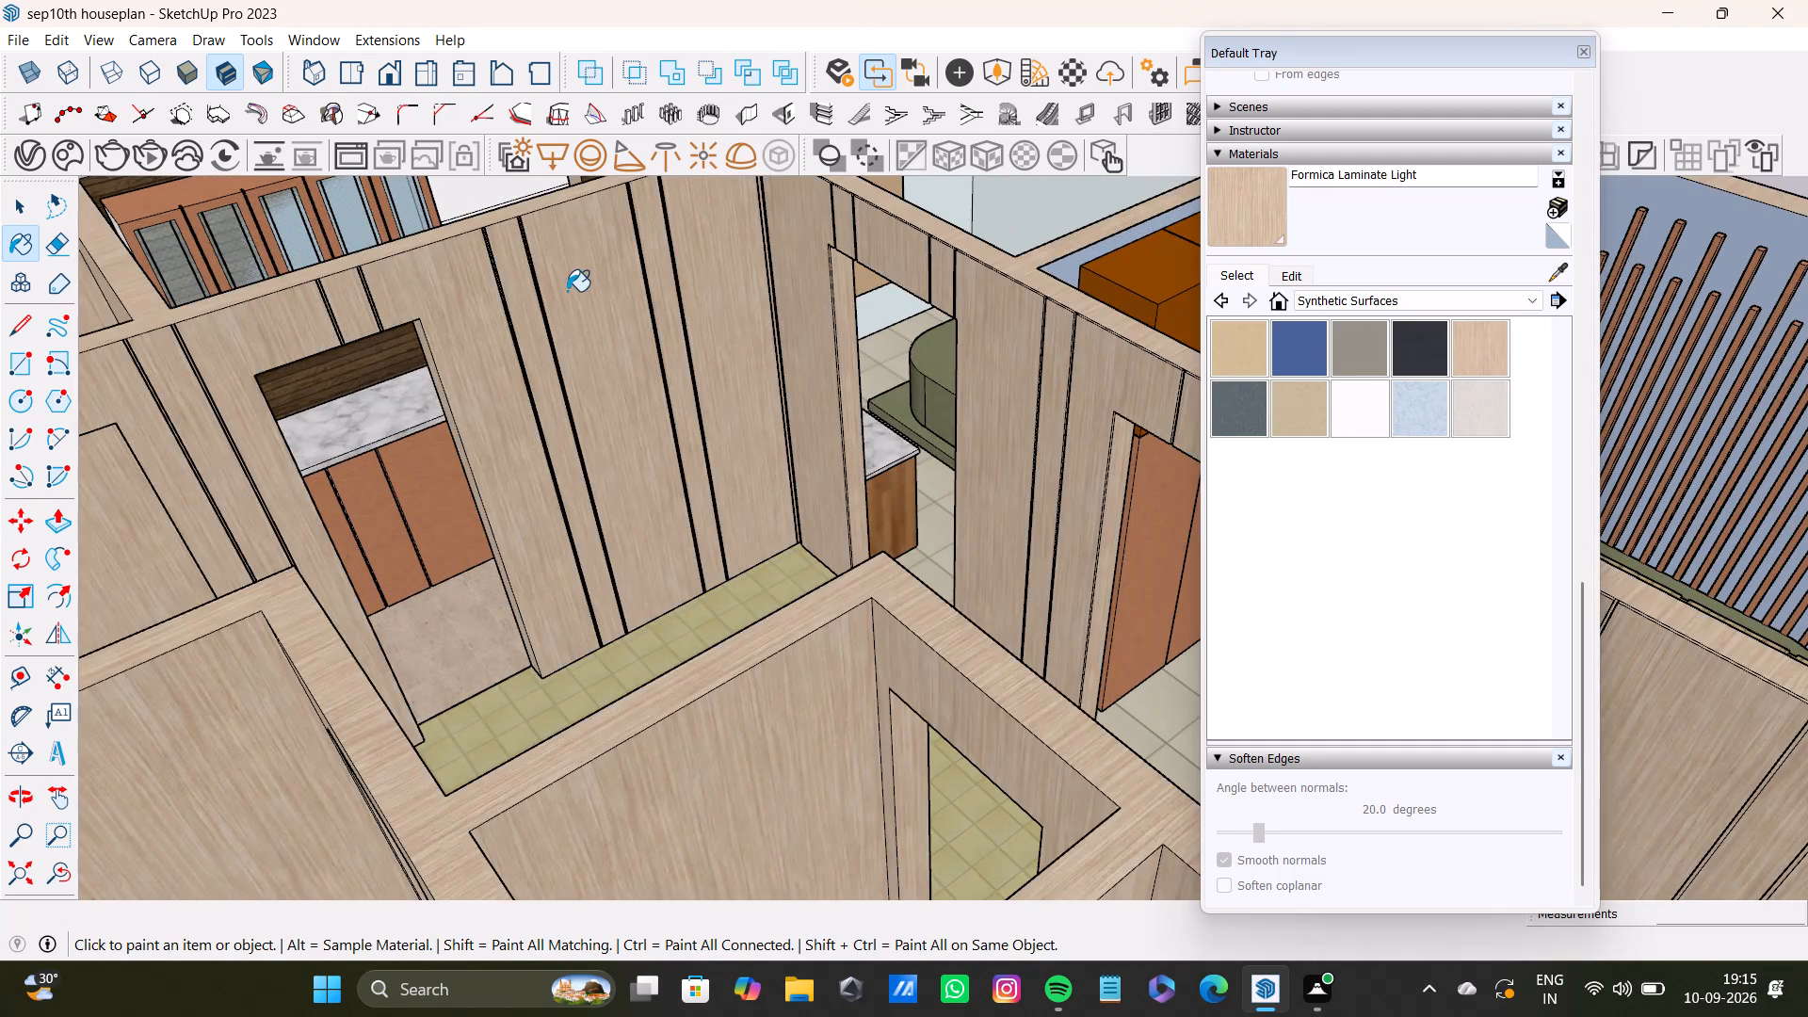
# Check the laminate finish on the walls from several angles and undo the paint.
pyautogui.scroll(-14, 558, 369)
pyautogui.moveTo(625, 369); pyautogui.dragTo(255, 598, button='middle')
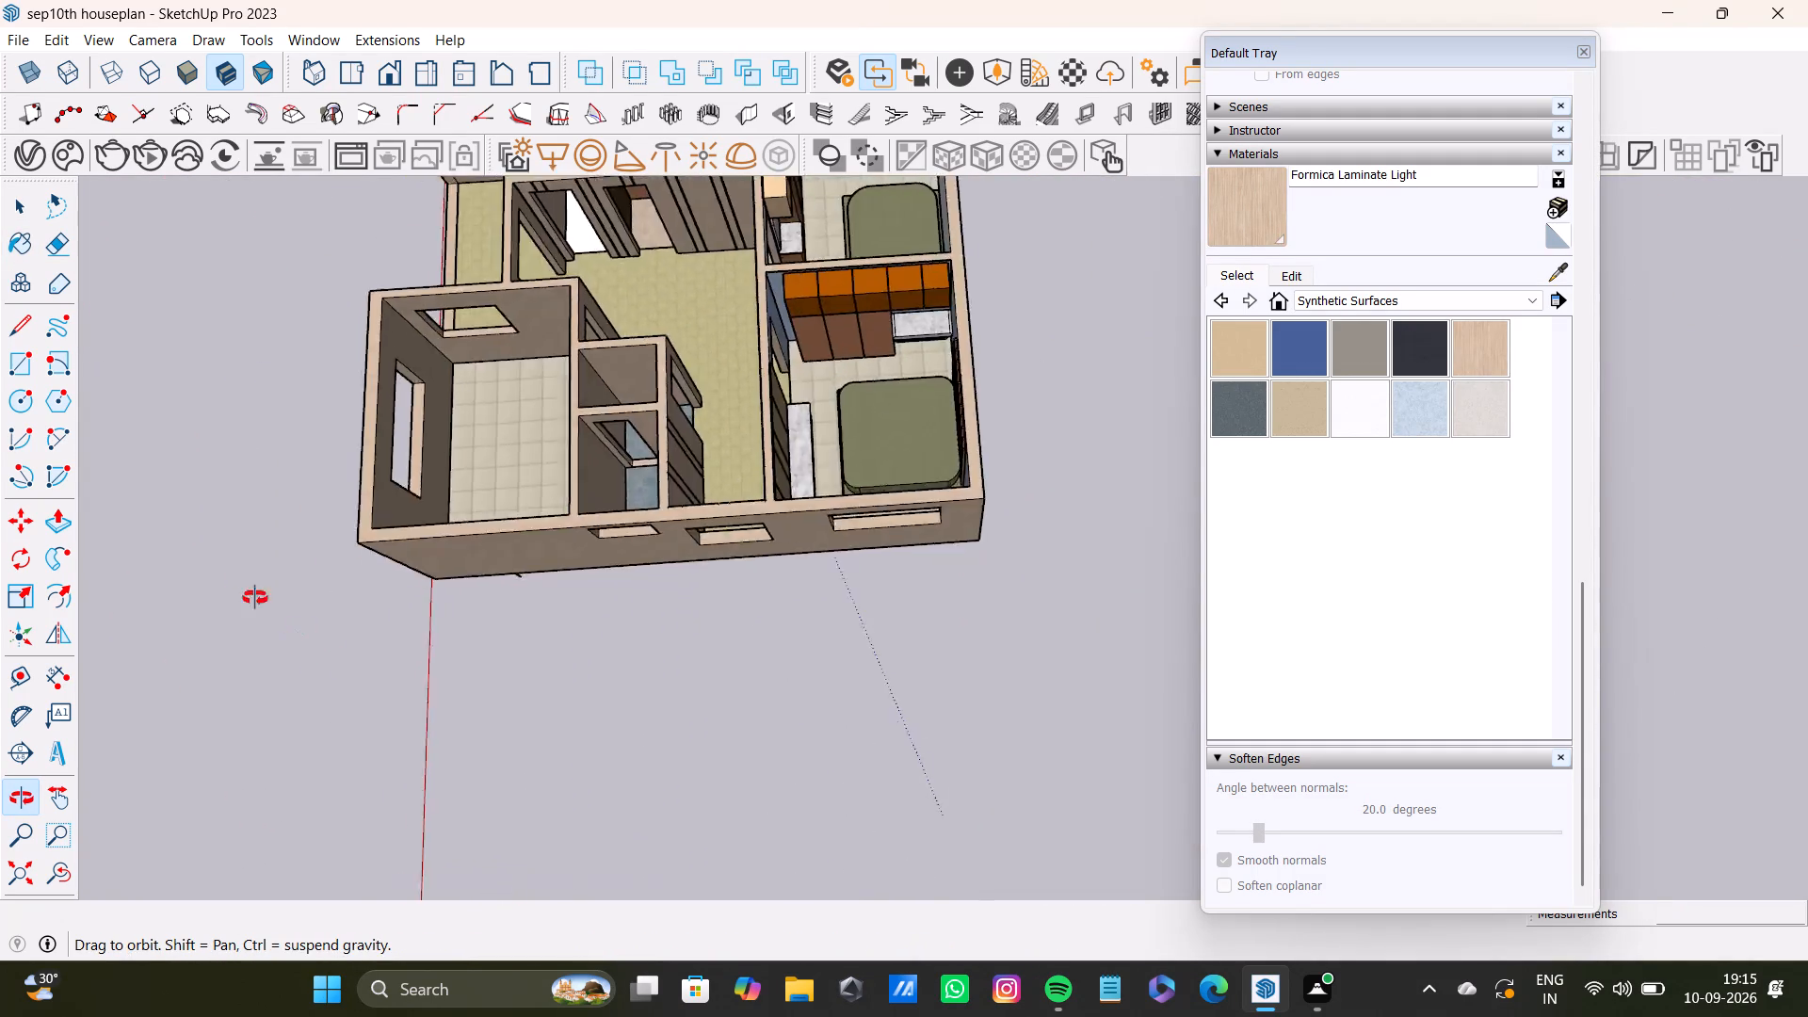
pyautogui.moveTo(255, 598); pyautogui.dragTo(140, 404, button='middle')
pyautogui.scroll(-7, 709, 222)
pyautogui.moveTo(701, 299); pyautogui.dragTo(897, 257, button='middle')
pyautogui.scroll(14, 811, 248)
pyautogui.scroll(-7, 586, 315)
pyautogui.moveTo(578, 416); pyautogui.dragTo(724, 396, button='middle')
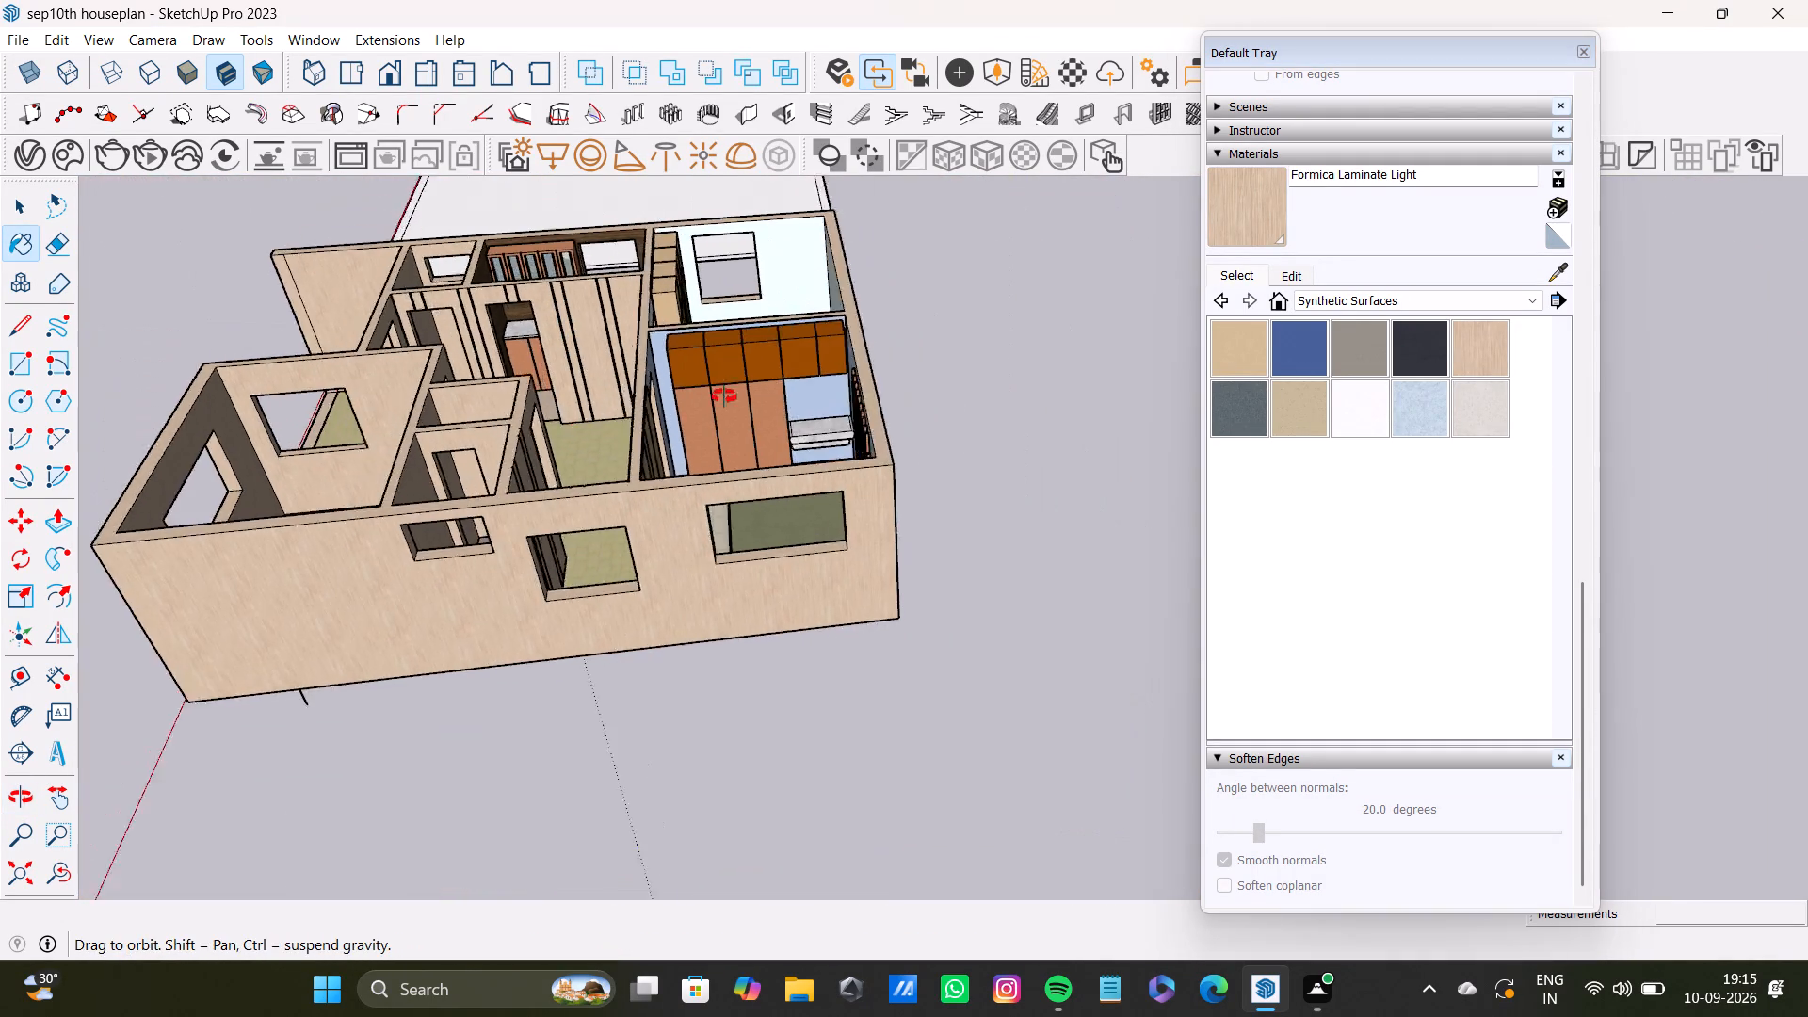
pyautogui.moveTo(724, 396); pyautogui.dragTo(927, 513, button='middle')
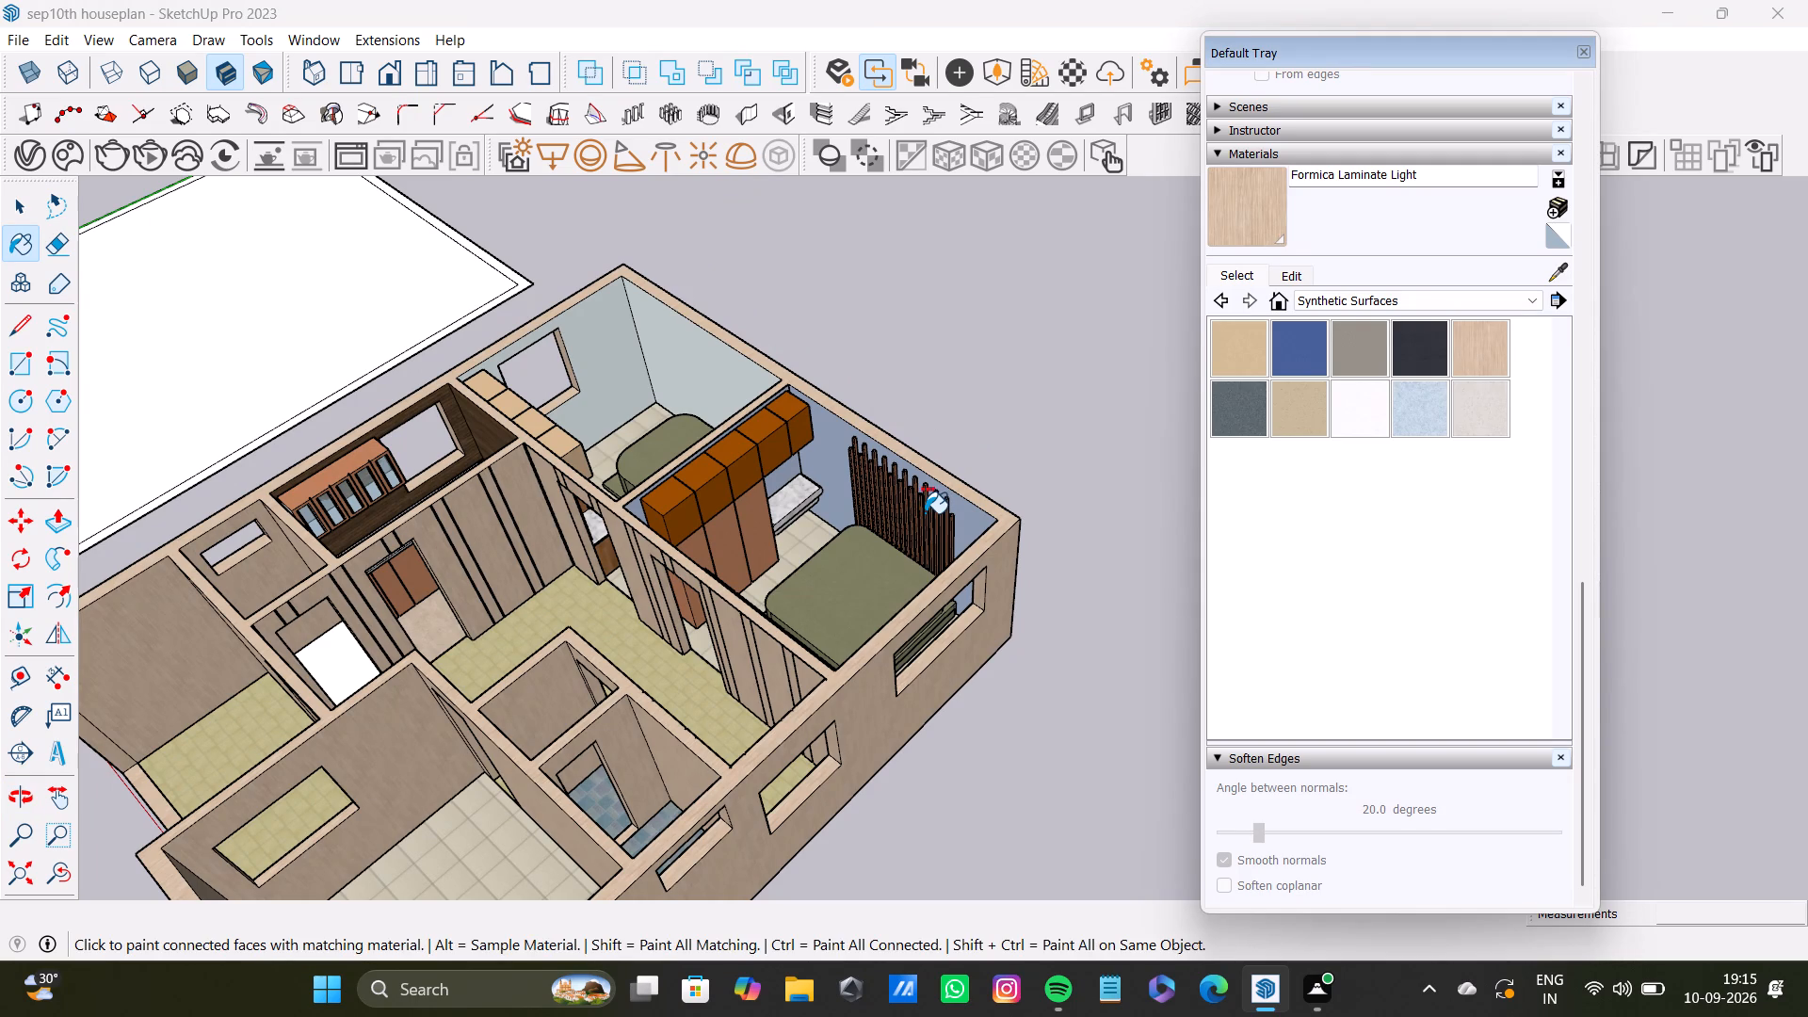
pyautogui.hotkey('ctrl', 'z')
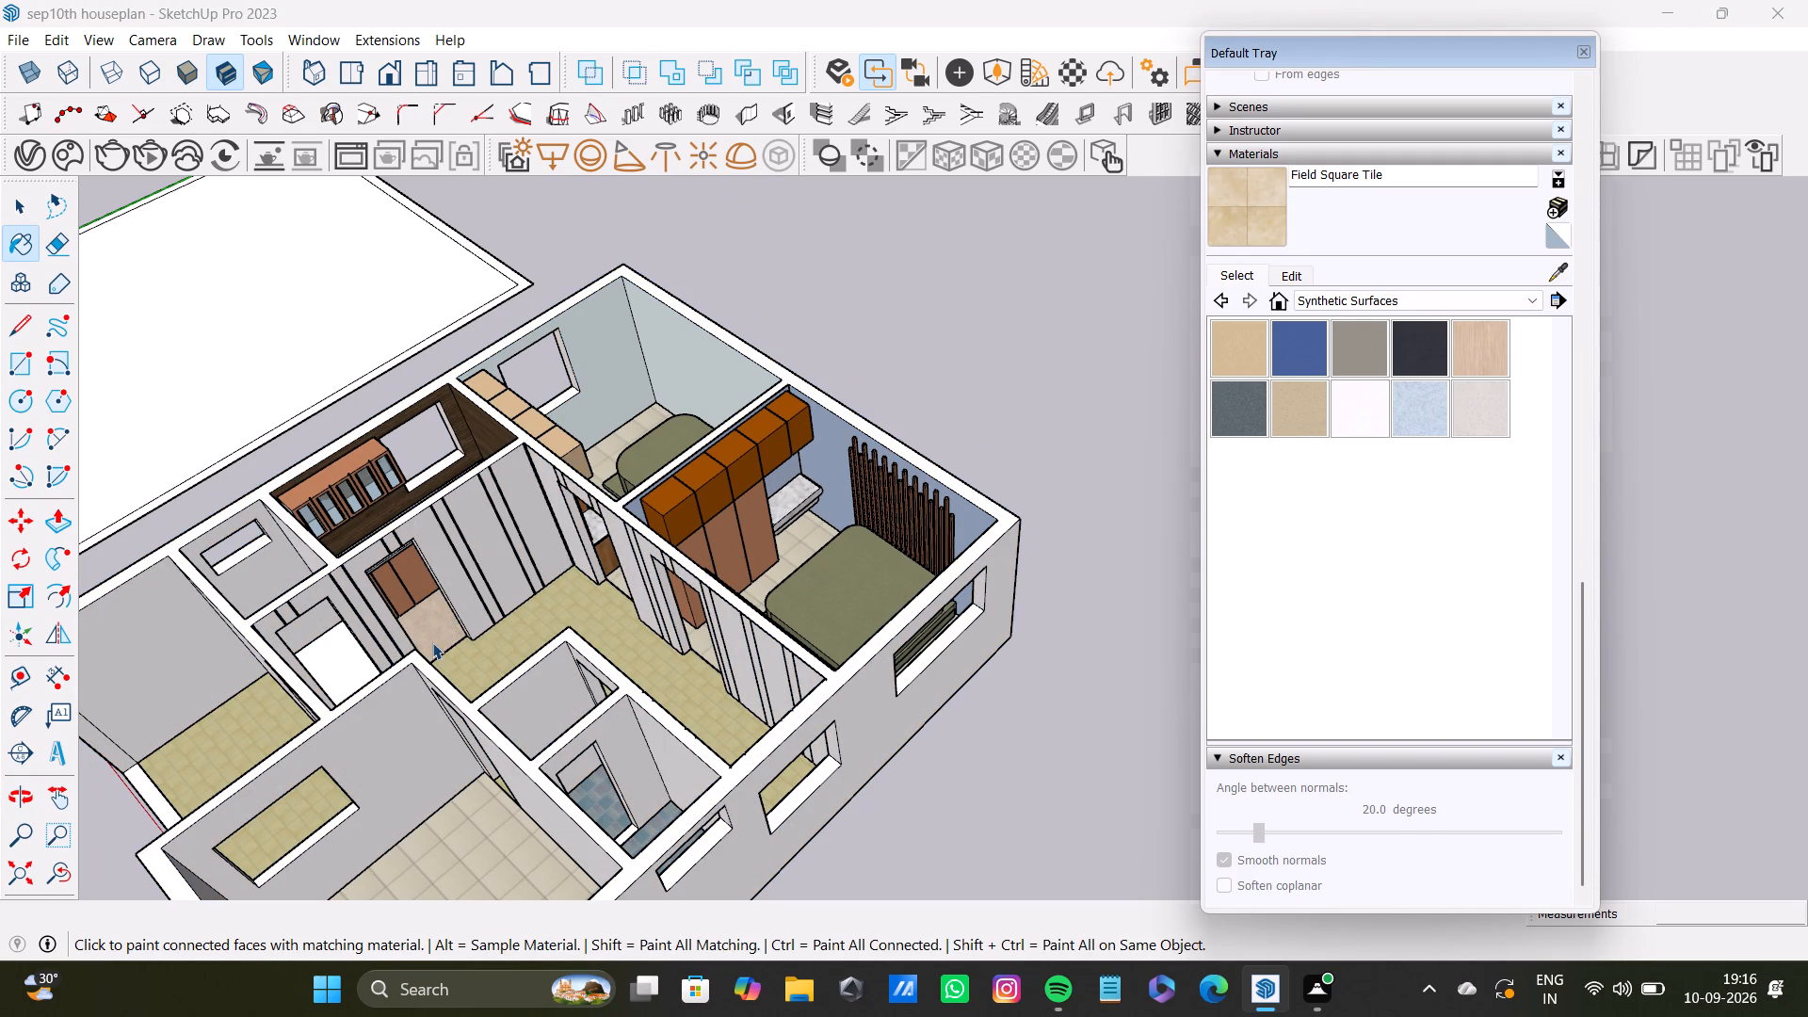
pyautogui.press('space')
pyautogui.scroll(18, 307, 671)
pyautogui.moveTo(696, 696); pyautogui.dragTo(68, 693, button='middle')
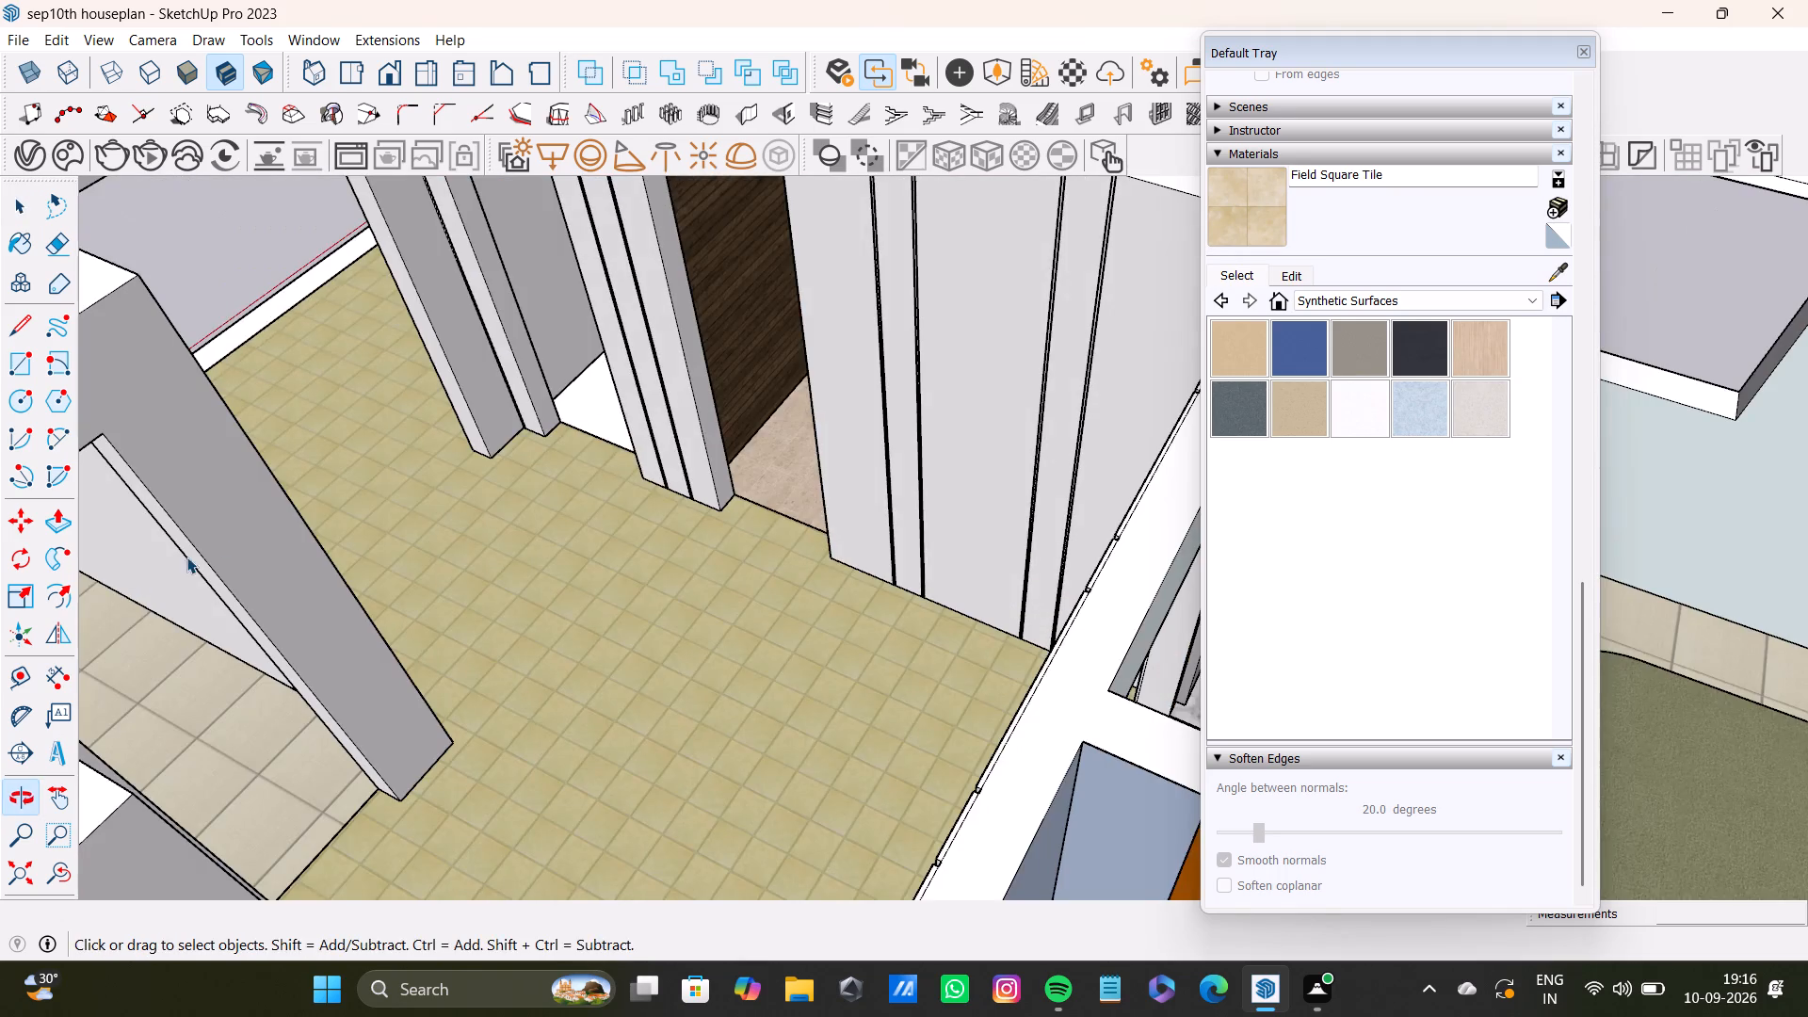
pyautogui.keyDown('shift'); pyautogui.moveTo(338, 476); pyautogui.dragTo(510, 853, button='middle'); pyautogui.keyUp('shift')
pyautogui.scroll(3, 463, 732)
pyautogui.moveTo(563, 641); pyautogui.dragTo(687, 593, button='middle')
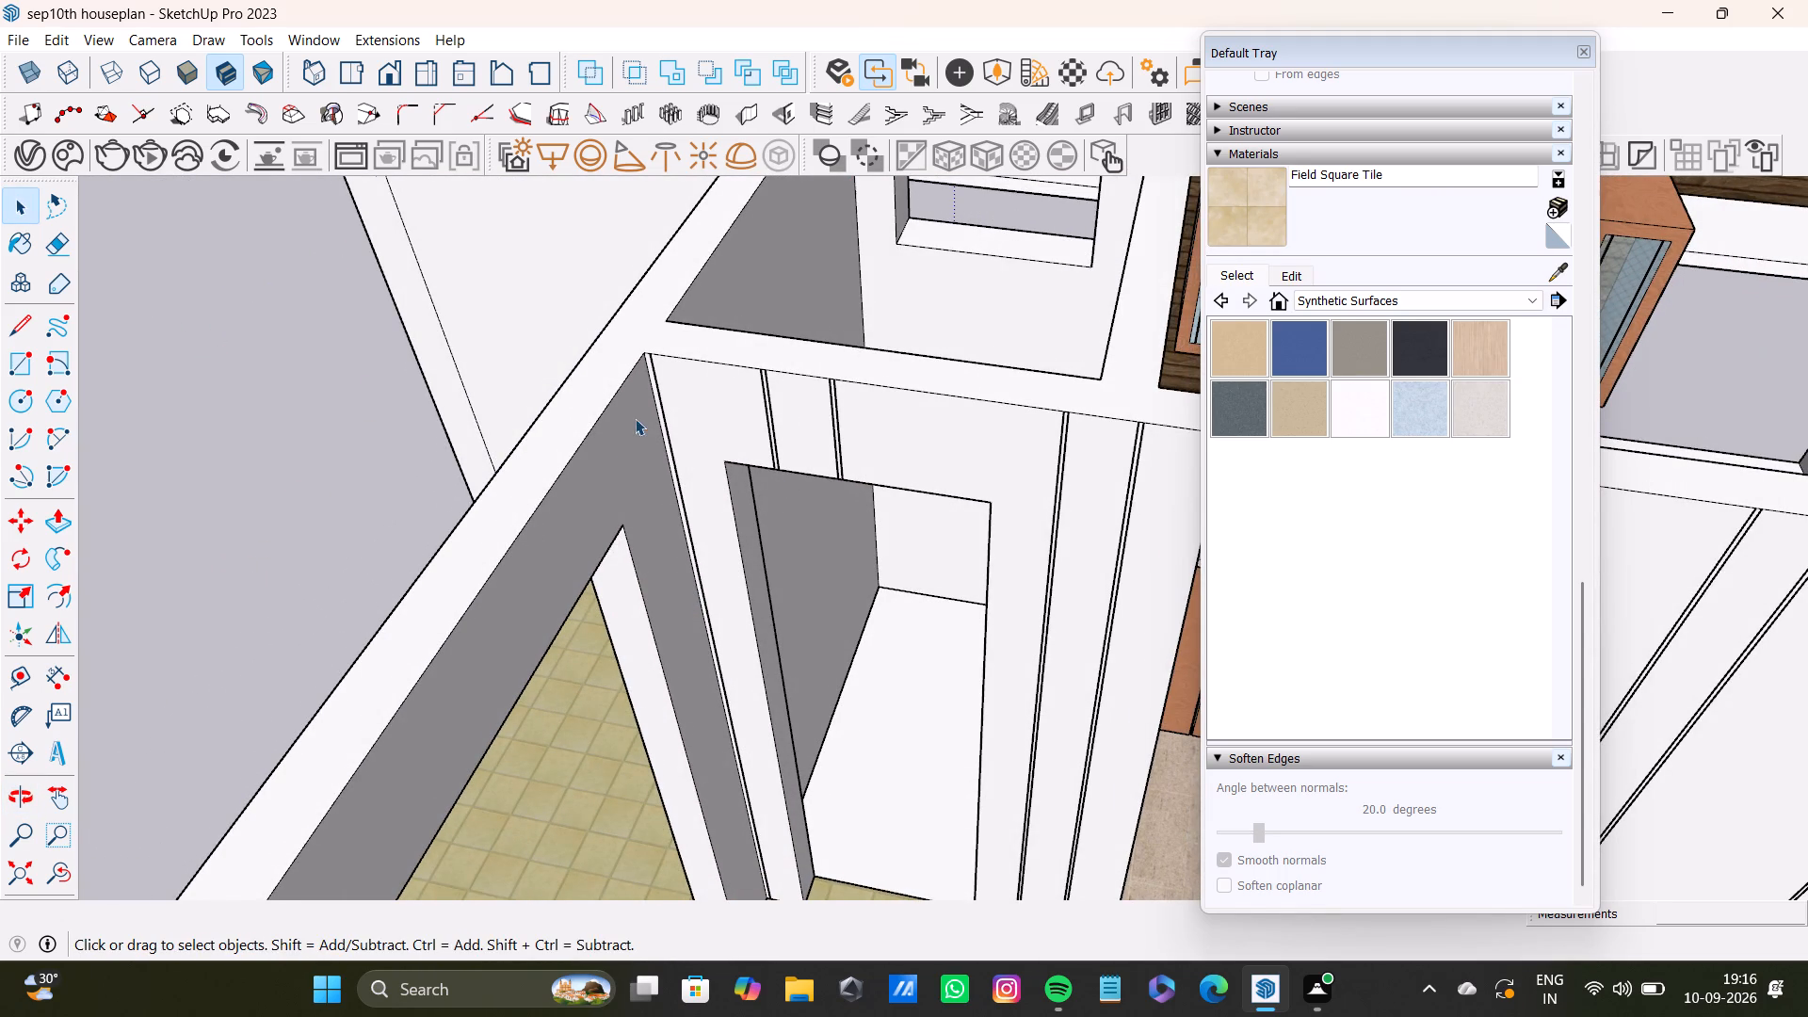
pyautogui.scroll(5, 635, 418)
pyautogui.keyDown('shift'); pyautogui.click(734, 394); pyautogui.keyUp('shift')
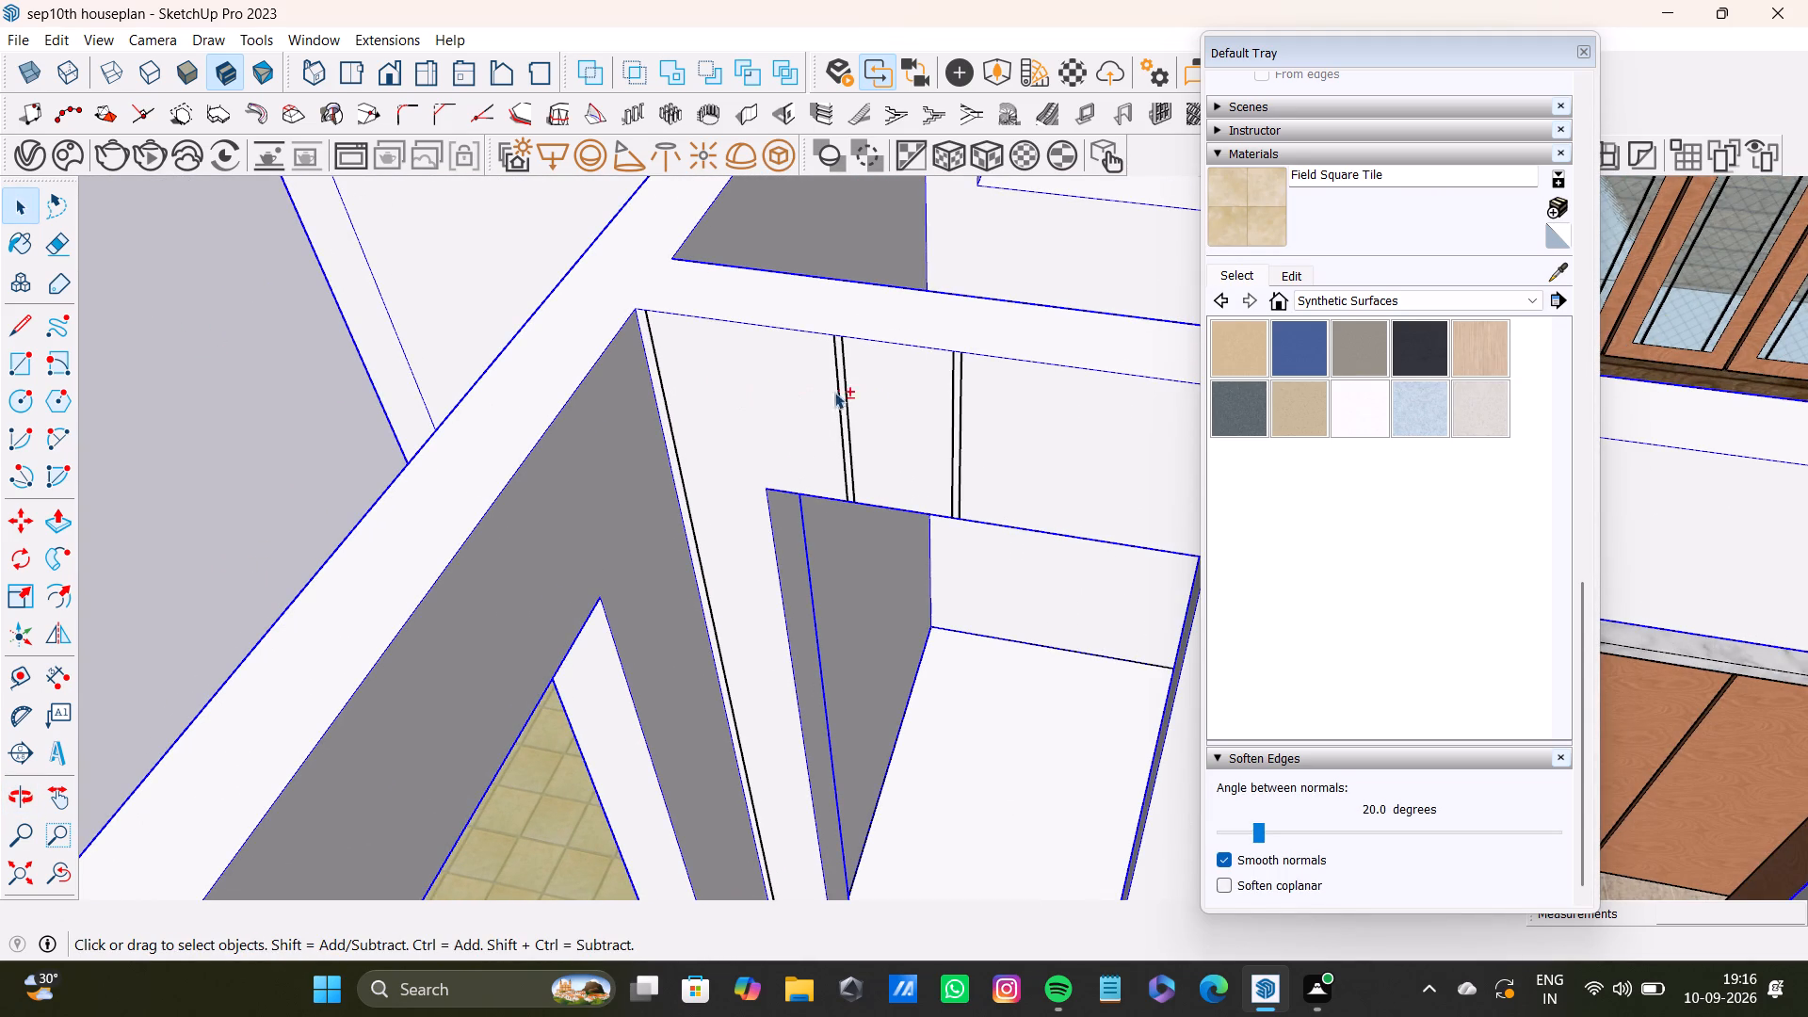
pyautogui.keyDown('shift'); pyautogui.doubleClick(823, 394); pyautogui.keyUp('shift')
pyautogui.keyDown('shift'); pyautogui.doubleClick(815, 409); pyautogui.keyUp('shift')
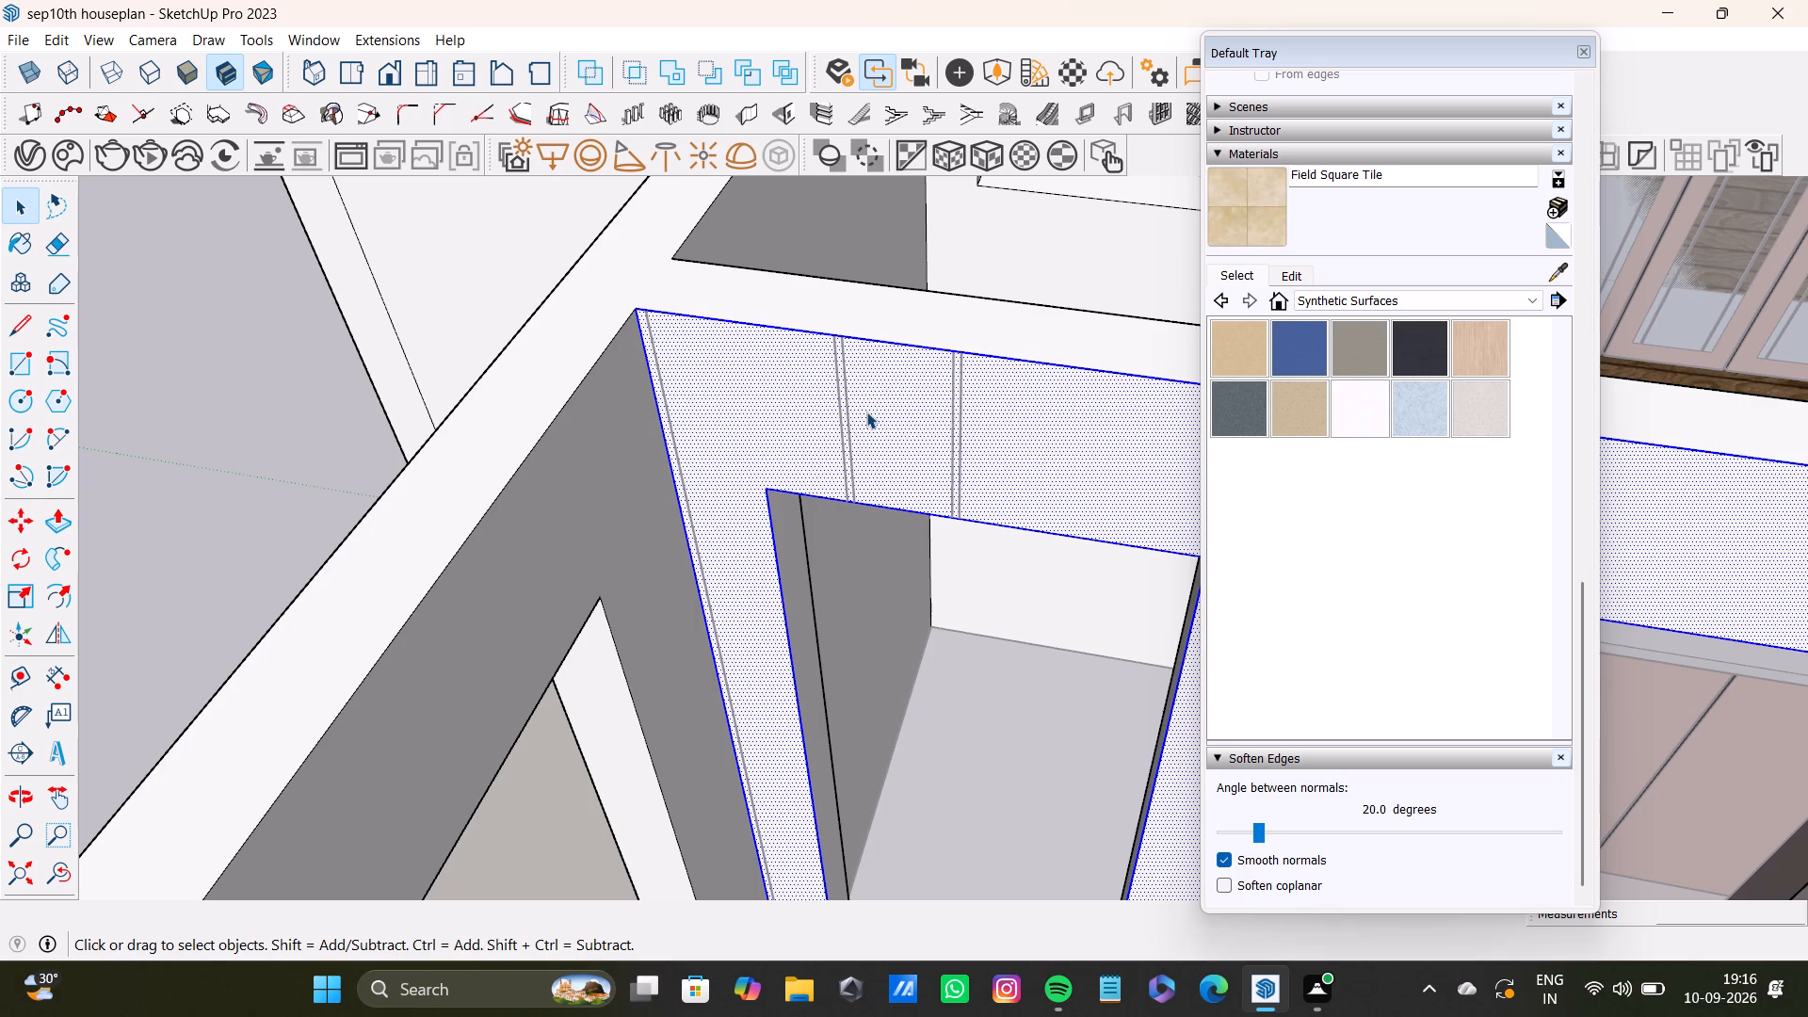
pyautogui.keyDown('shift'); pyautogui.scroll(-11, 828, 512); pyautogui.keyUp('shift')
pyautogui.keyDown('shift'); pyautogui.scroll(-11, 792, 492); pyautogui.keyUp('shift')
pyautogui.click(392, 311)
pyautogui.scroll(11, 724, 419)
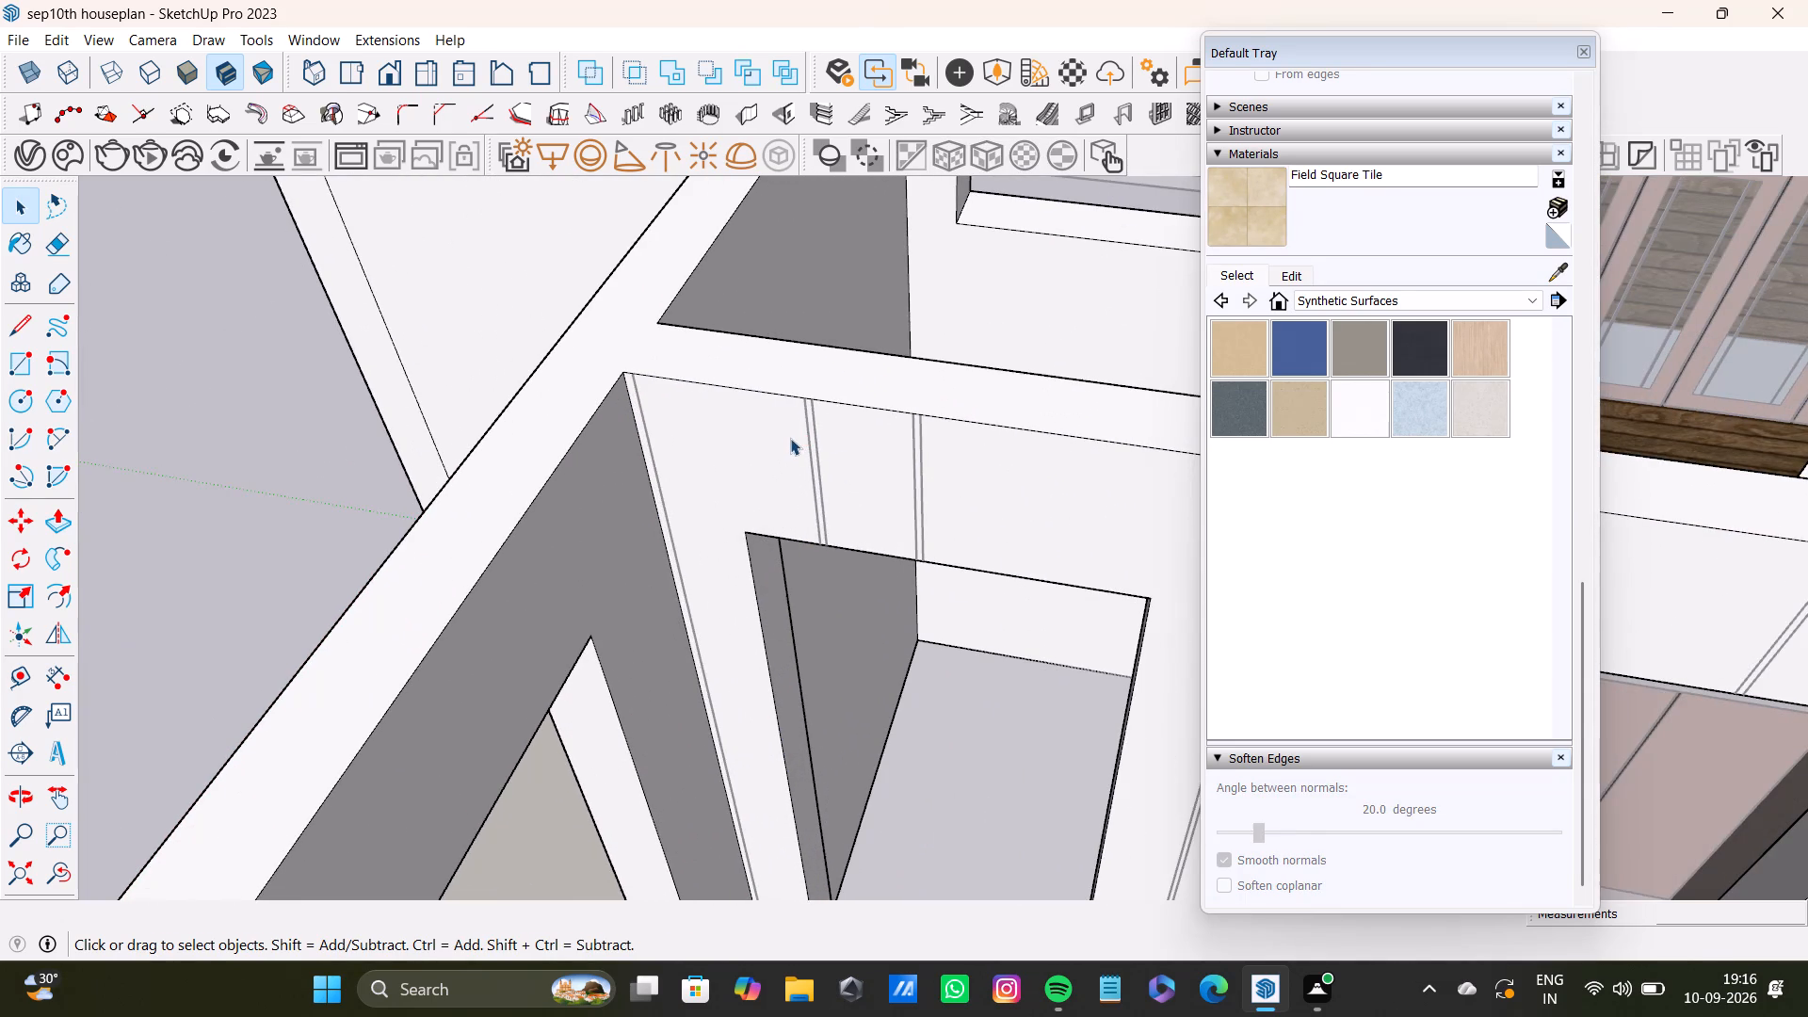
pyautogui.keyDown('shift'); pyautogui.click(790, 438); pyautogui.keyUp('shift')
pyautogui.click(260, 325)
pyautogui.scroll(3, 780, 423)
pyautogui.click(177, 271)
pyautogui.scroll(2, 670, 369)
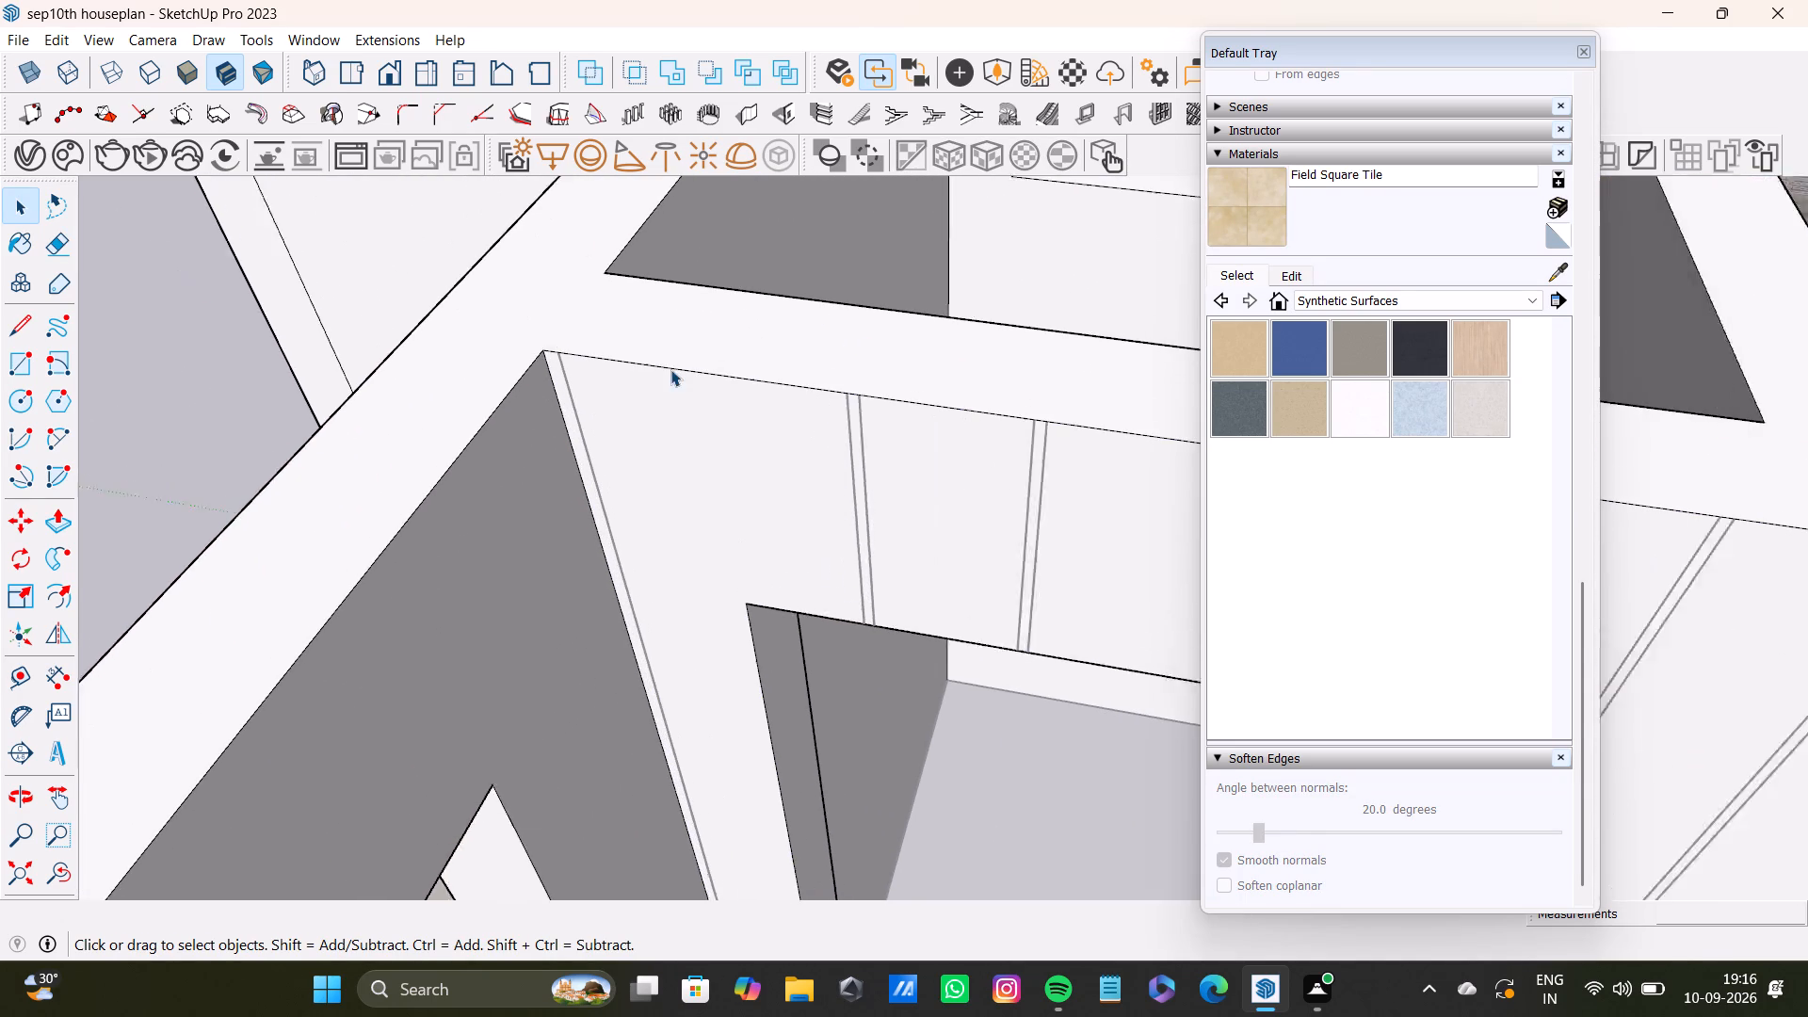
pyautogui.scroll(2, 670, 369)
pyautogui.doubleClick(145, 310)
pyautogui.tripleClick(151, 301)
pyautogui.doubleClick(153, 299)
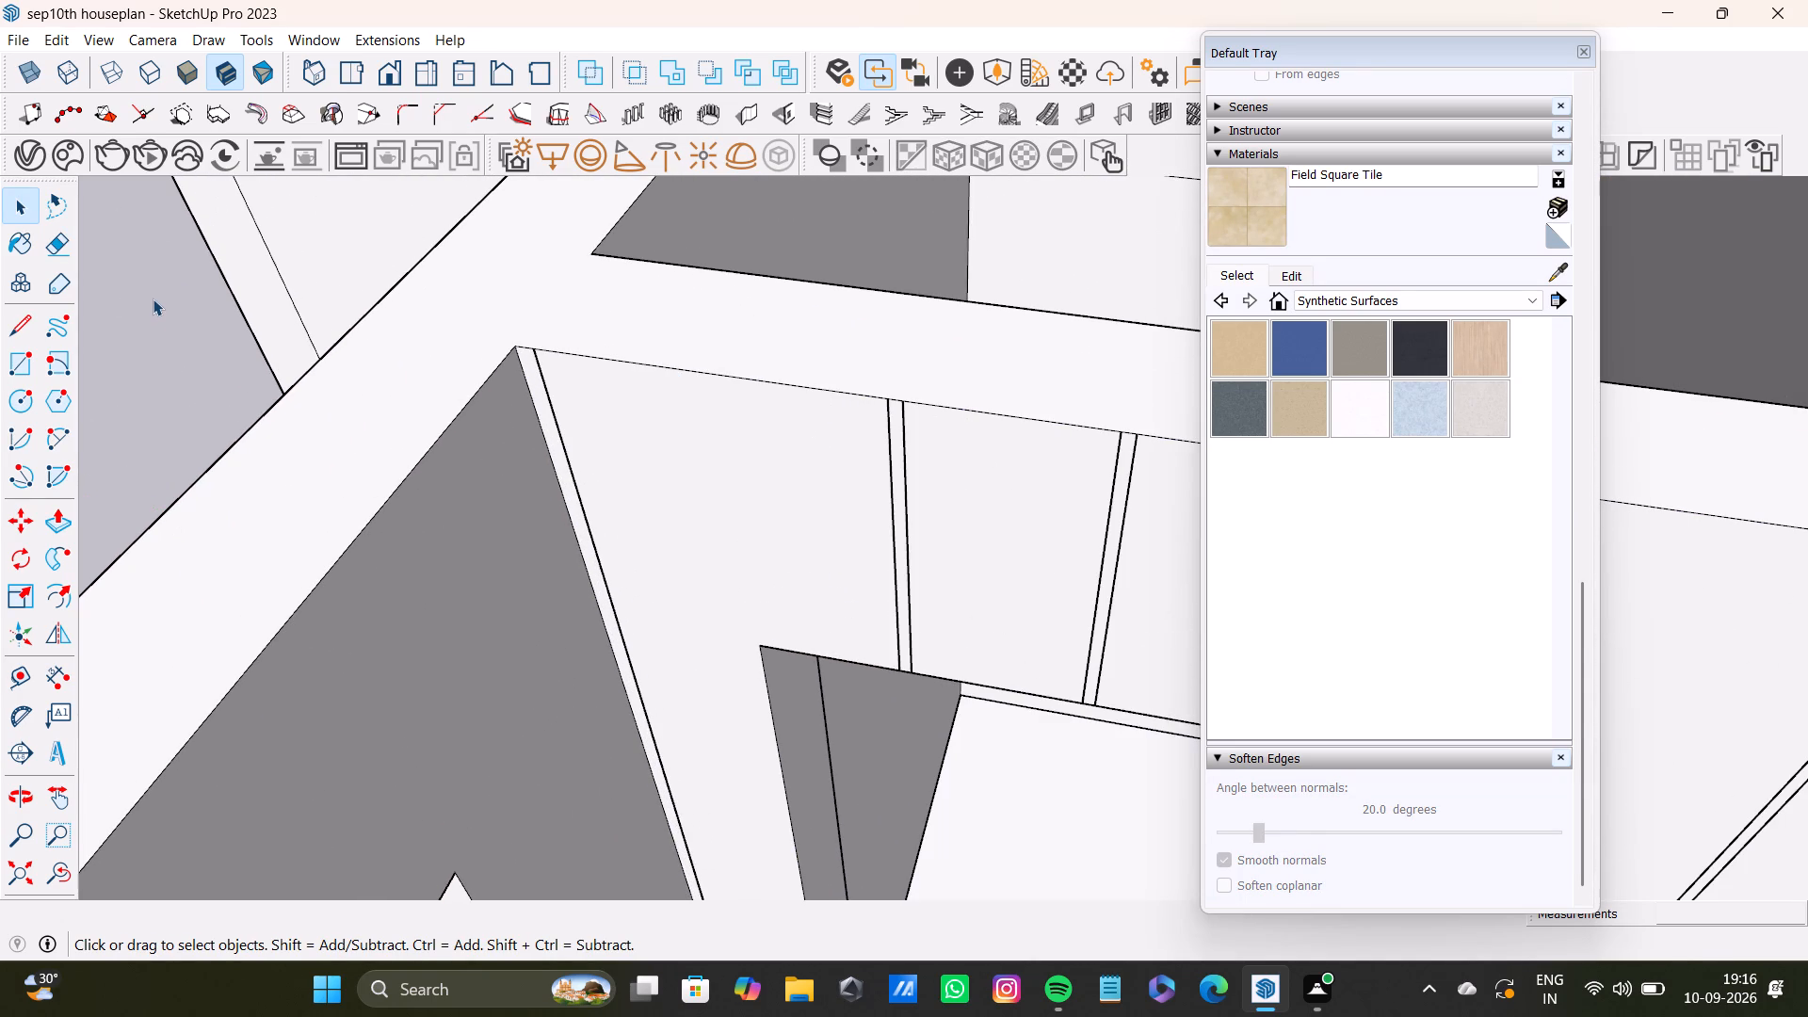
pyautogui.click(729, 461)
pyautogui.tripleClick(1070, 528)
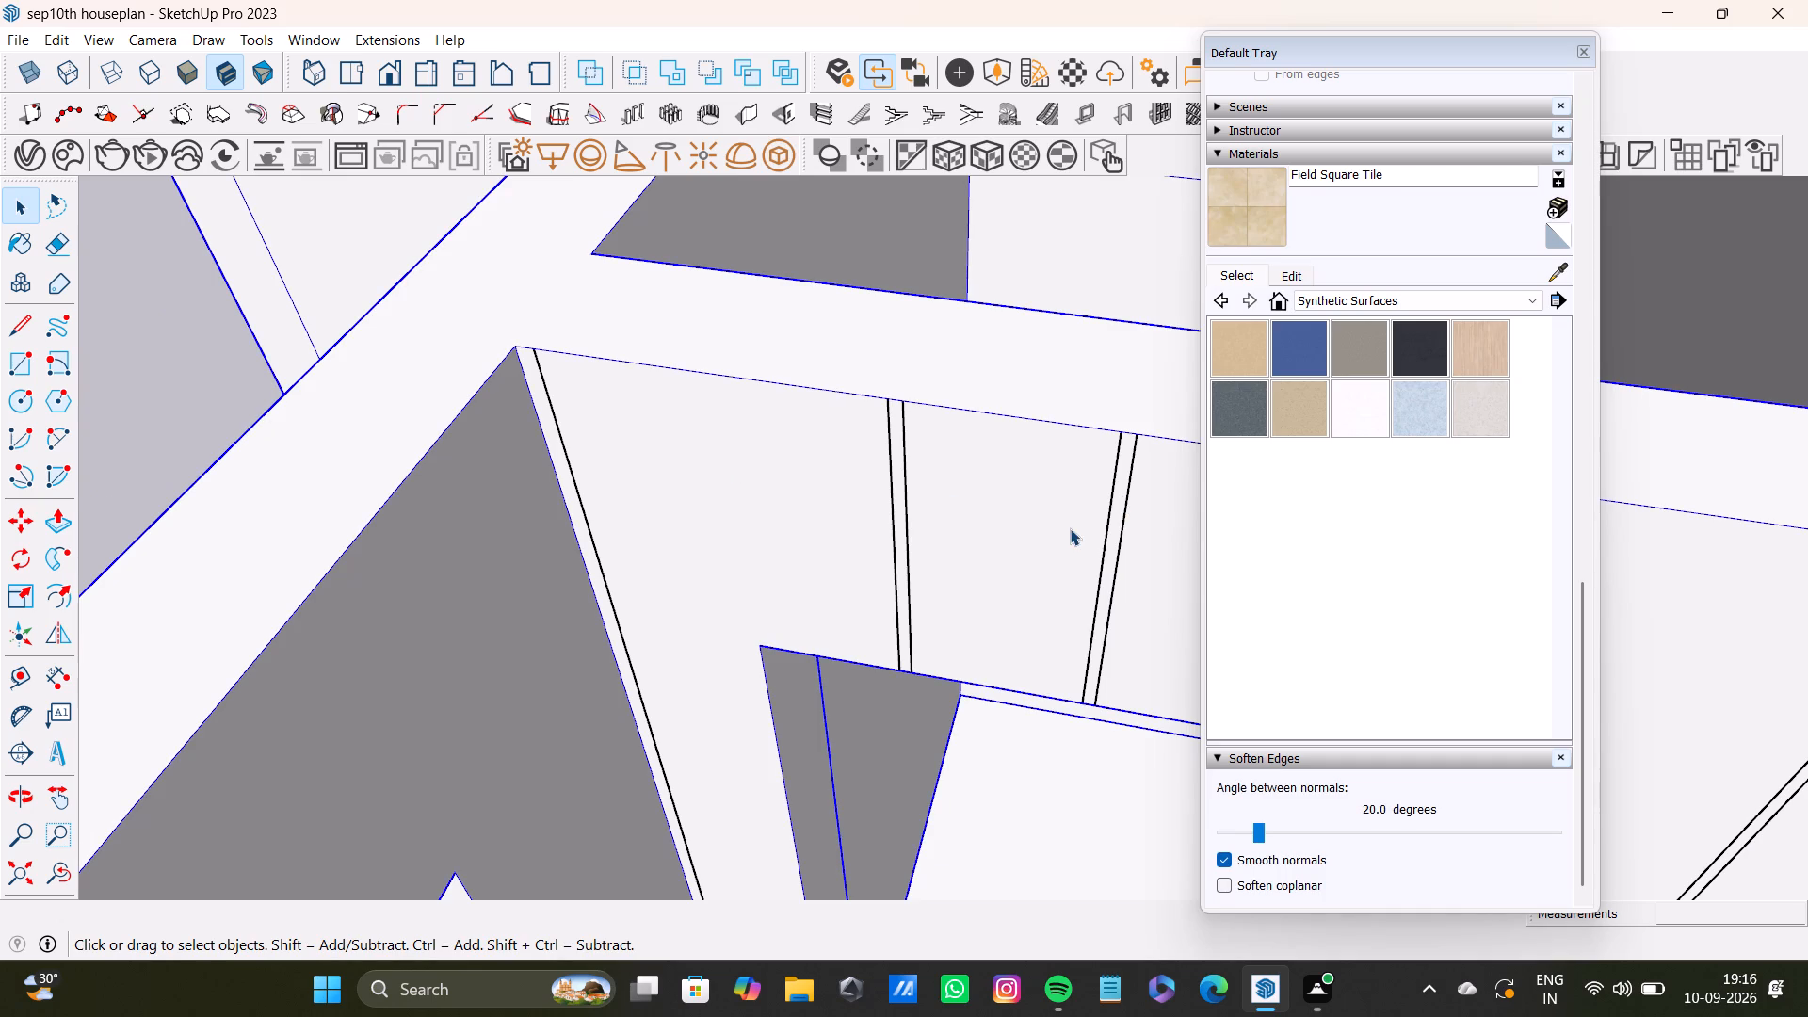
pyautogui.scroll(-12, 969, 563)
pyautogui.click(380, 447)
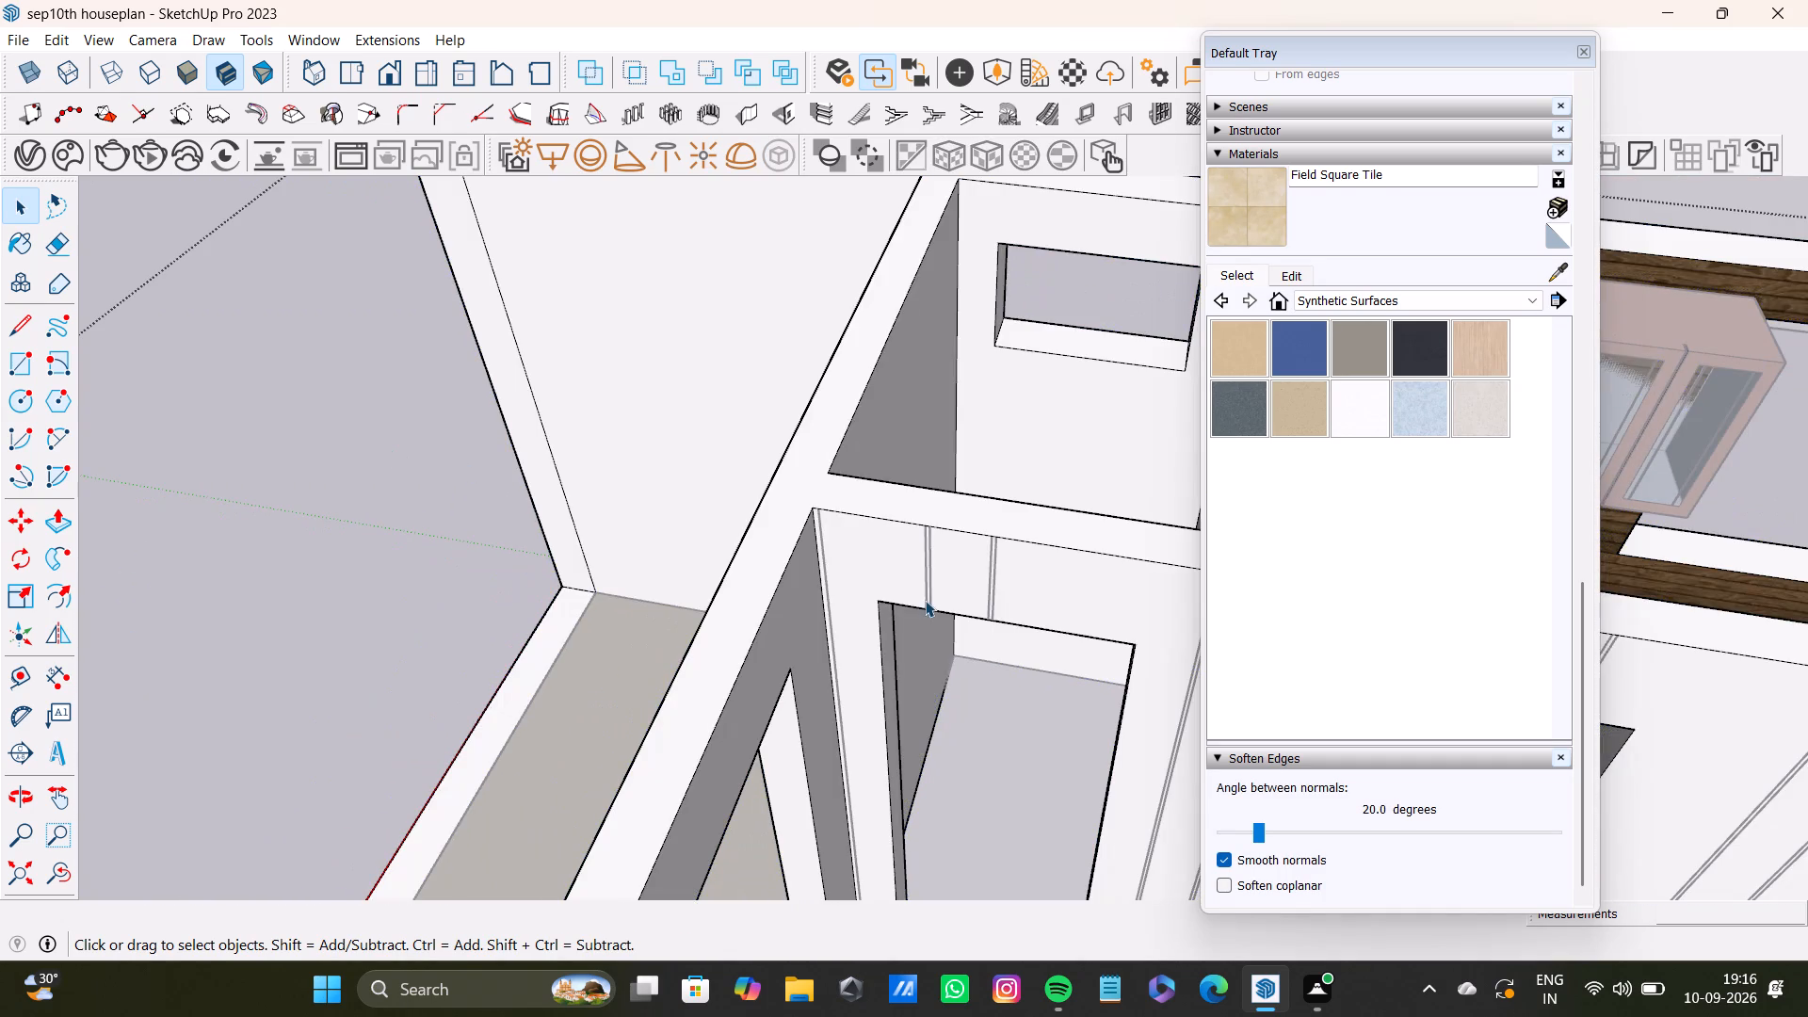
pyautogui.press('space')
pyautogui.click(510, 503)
# Examine the panel groove lines on the hall walls around the kitchen and neighbouring doorways.
pyautogui.scroll(6, 994, 633)
pyautogui.scroll(-4, 997, 631)
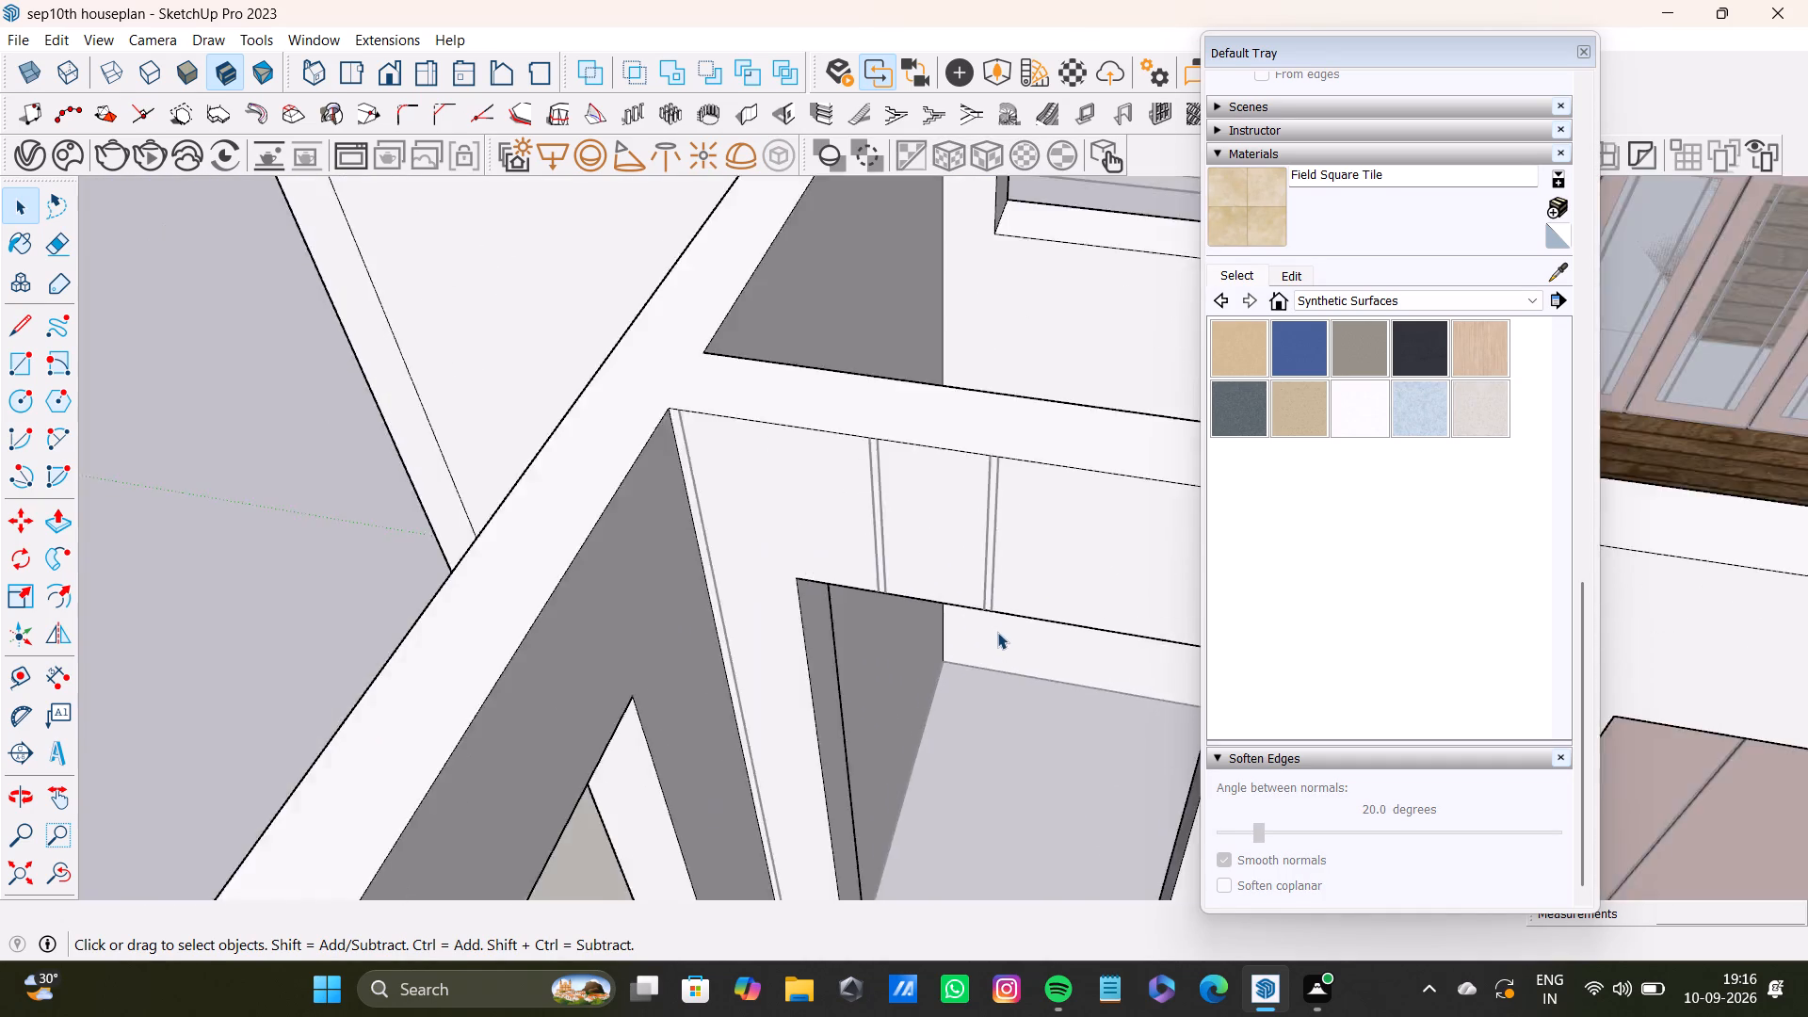
pyautogui.scroll(-9, 997, 632)
pyautogui.keyDown('shift'); pyautogui.moveTo(1039, 627); pyautogui.dragTo(736, 558, button='middle'); pyautogui.keyUp('shift')
pyautogui.keyDown('shift'); pyautogui.scroll(10, 894, 589); pyautogui.keyUp('shift')
pyautogui.keyDown('shift'); pyautogui.scroll(-3, 901, 569); pyautogui.keyUp('shift')
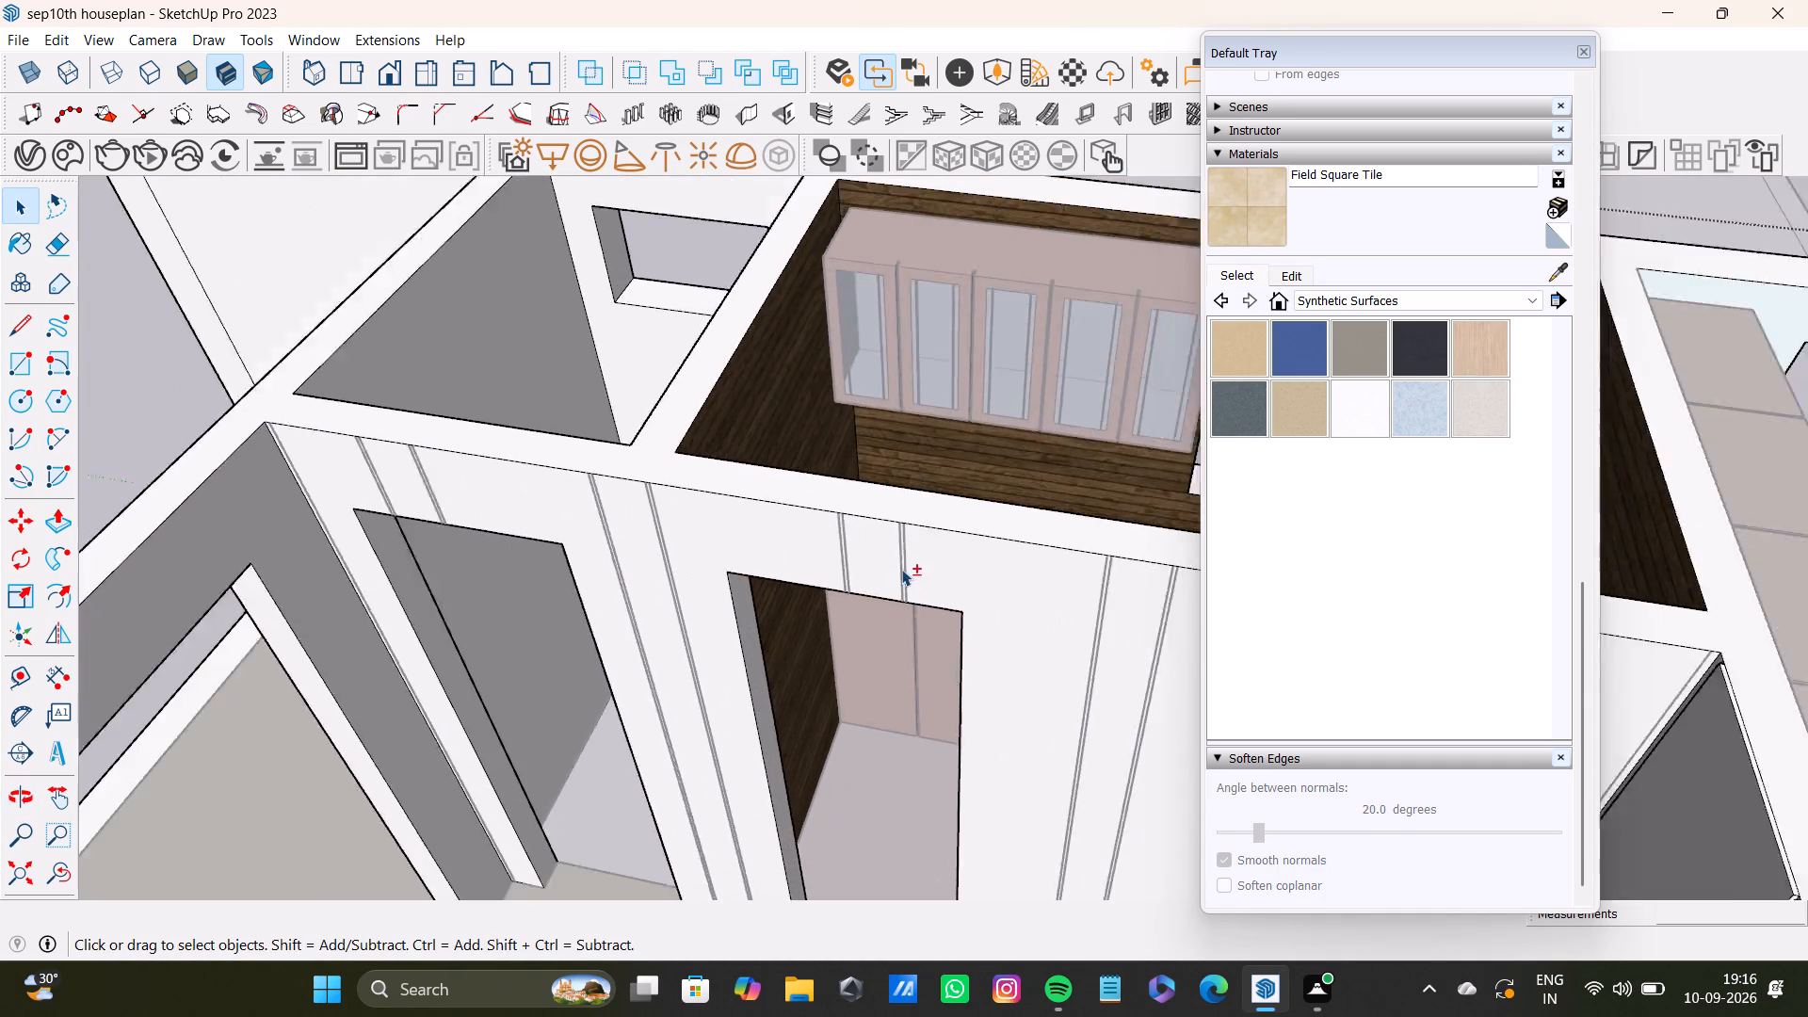
pyautogui.keyDown('shift'); pyautogui.scroll(-6, 901, 569); pyautogui.keyUp('shift')
pyautogui.keyDown('shift'); pyautogui.moveTo(1015, 613); pyautogui.dragTo(493, 621, button='middle'); pyautogui.keyUp('shift')
pyautogui.moveTo(574, 607); pyautogui.dragTo(854, 579, button='middle')
pyautogui.scroll(3, 821, 676)
pyautogui.keyDown('shift'); pyautogui.moveTo(820, 678); pyautogui.dragTo(830, 486, button='middle'); pyautogui.keyUp('shift')
pyautogui.scroll(5, 912, 537)
pyautogui.moveTo(942, 533); pyautogui.dragTo(864, 643, button='middle')
pyautogui.scroll(-12, 864, 644)
pyautogui.keyDown('shift'); pyautogui.moveTo(863, 644); pyautogui.dragTo(989, 530, button='middle'); pyautogui.keyUp('shift')
pyautogui.scroll(-4, 658, 634)
pyautogui.keyDown('shift'); pyautogui.moveTo(659, 623); pyautogui.dragTo(829, 512, button='middle'); pyautogui.keyUp('shift')
pyautogui.click(293, 496)
pyautogui.scroll(-1, 1298, 741)
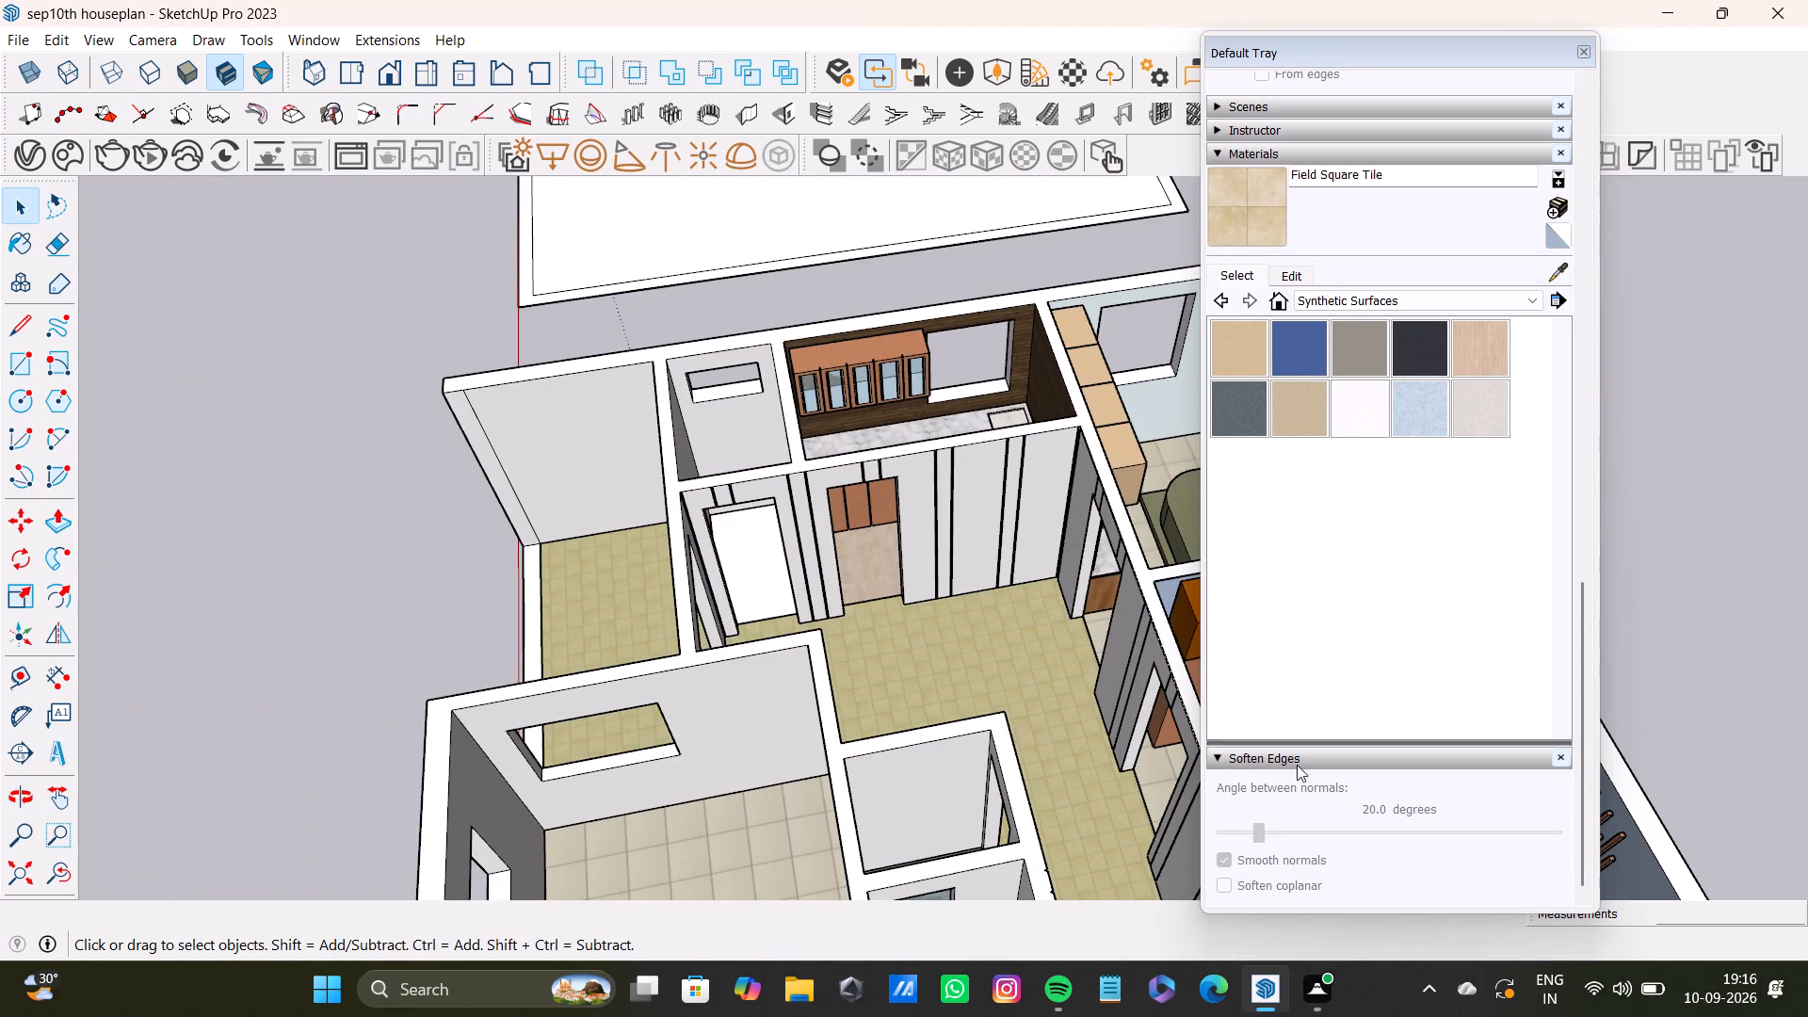
pyautogui.scroll(-1, 1297, 765)
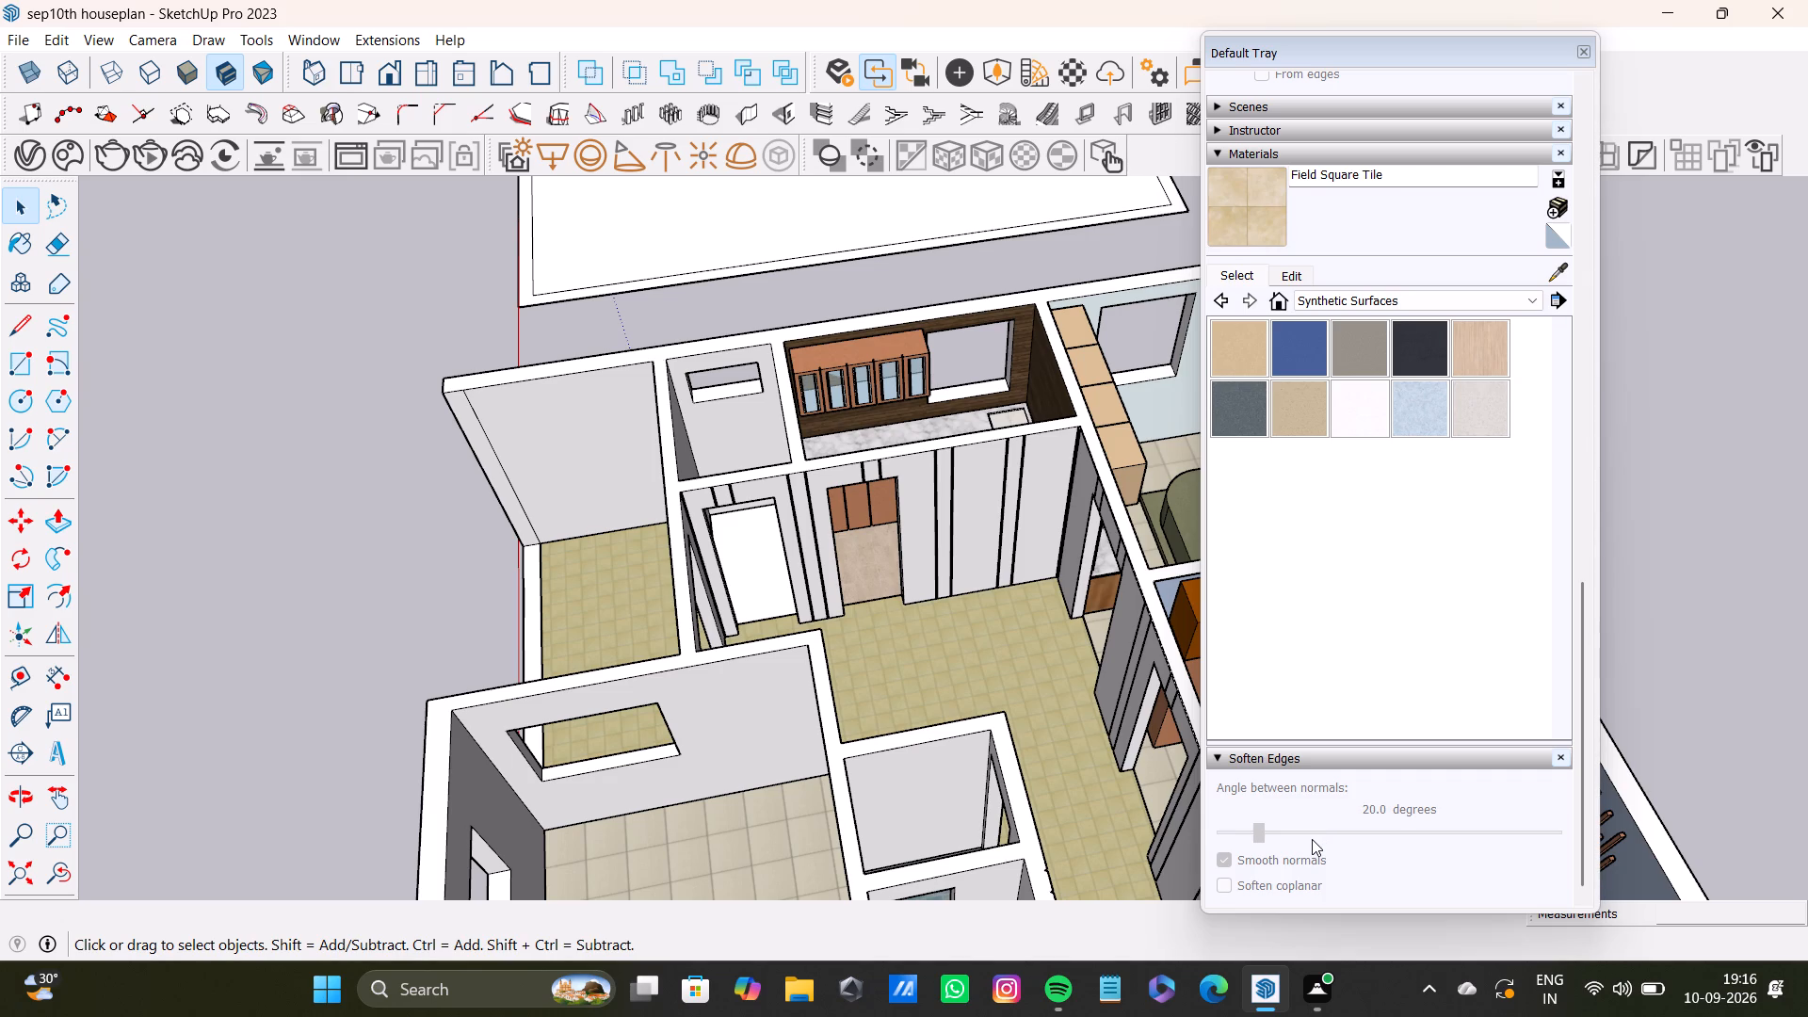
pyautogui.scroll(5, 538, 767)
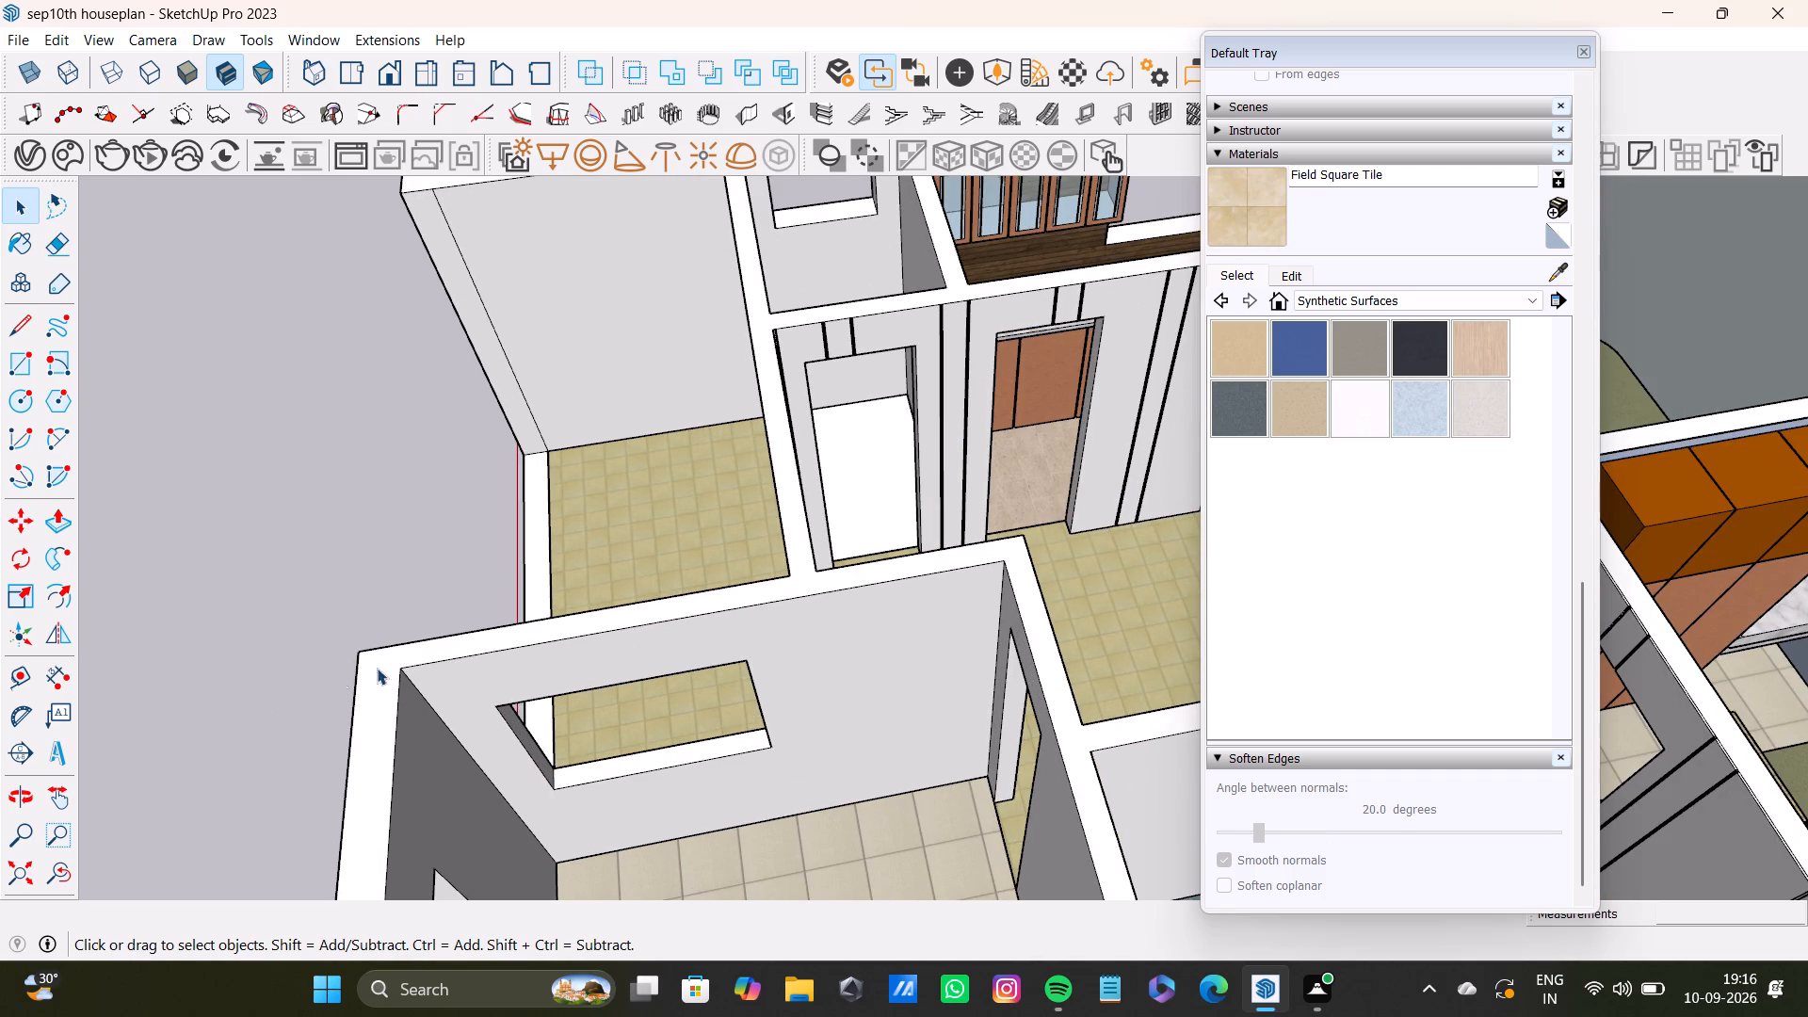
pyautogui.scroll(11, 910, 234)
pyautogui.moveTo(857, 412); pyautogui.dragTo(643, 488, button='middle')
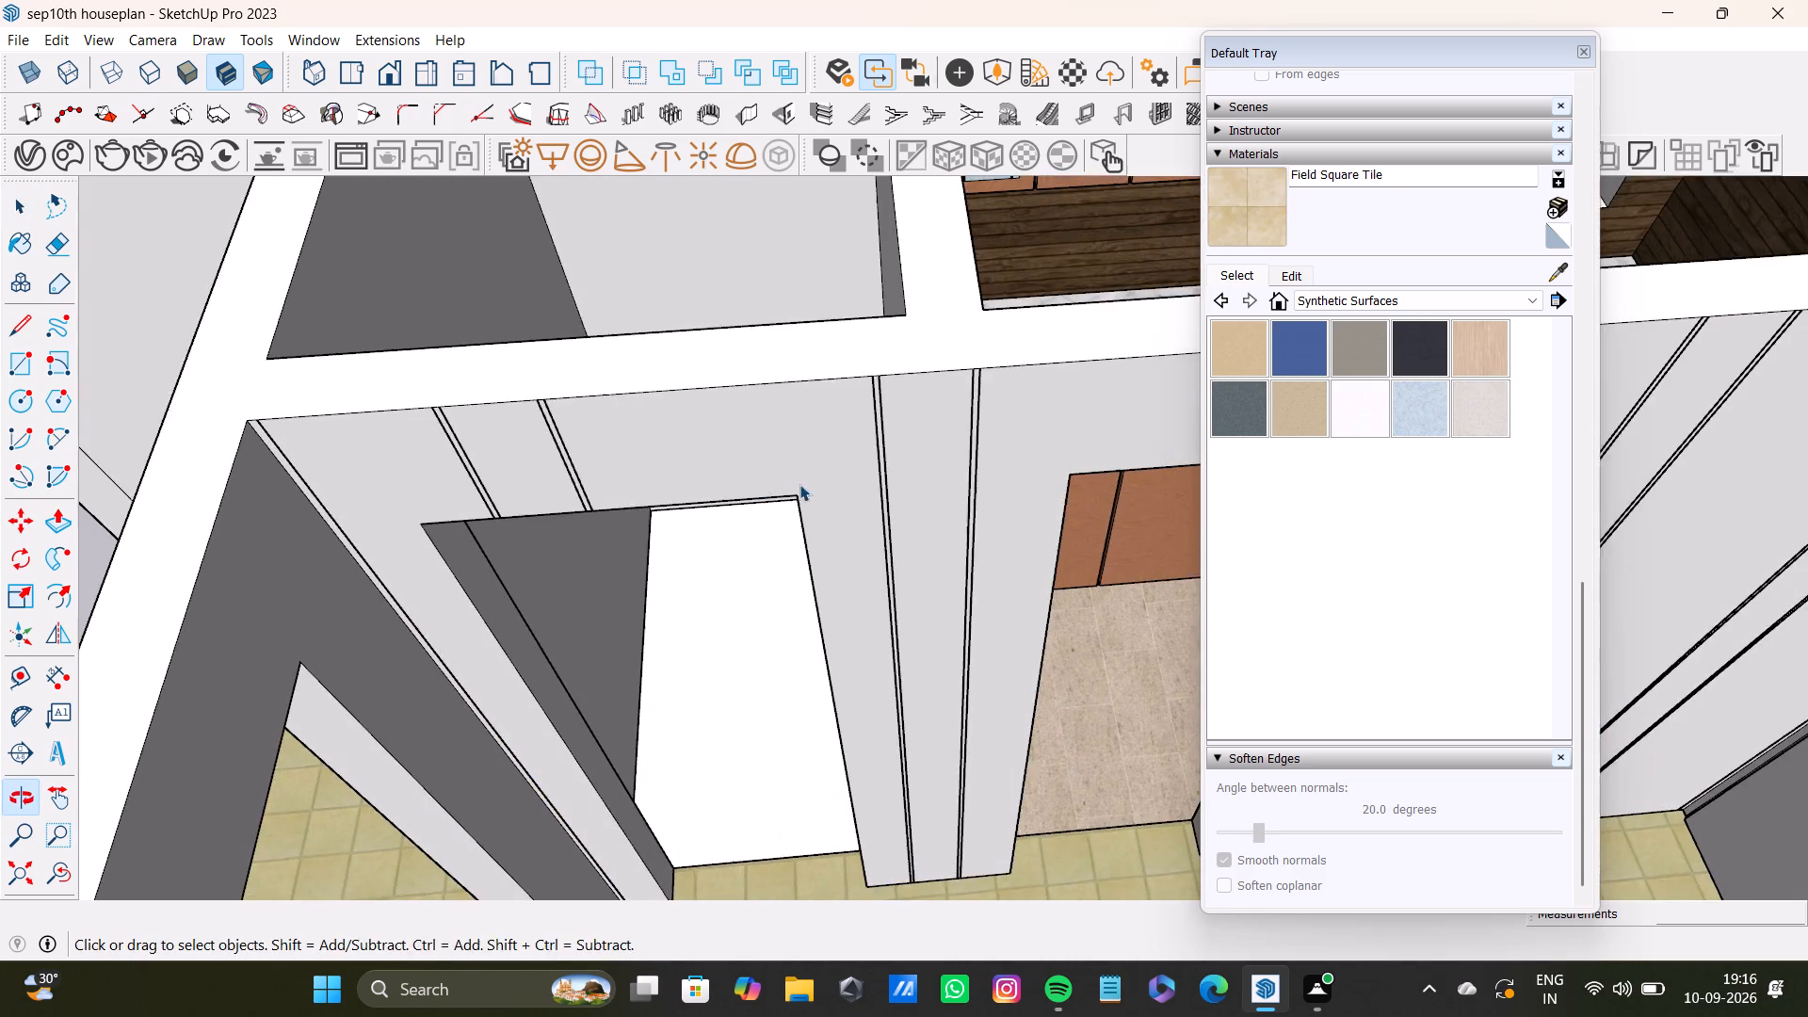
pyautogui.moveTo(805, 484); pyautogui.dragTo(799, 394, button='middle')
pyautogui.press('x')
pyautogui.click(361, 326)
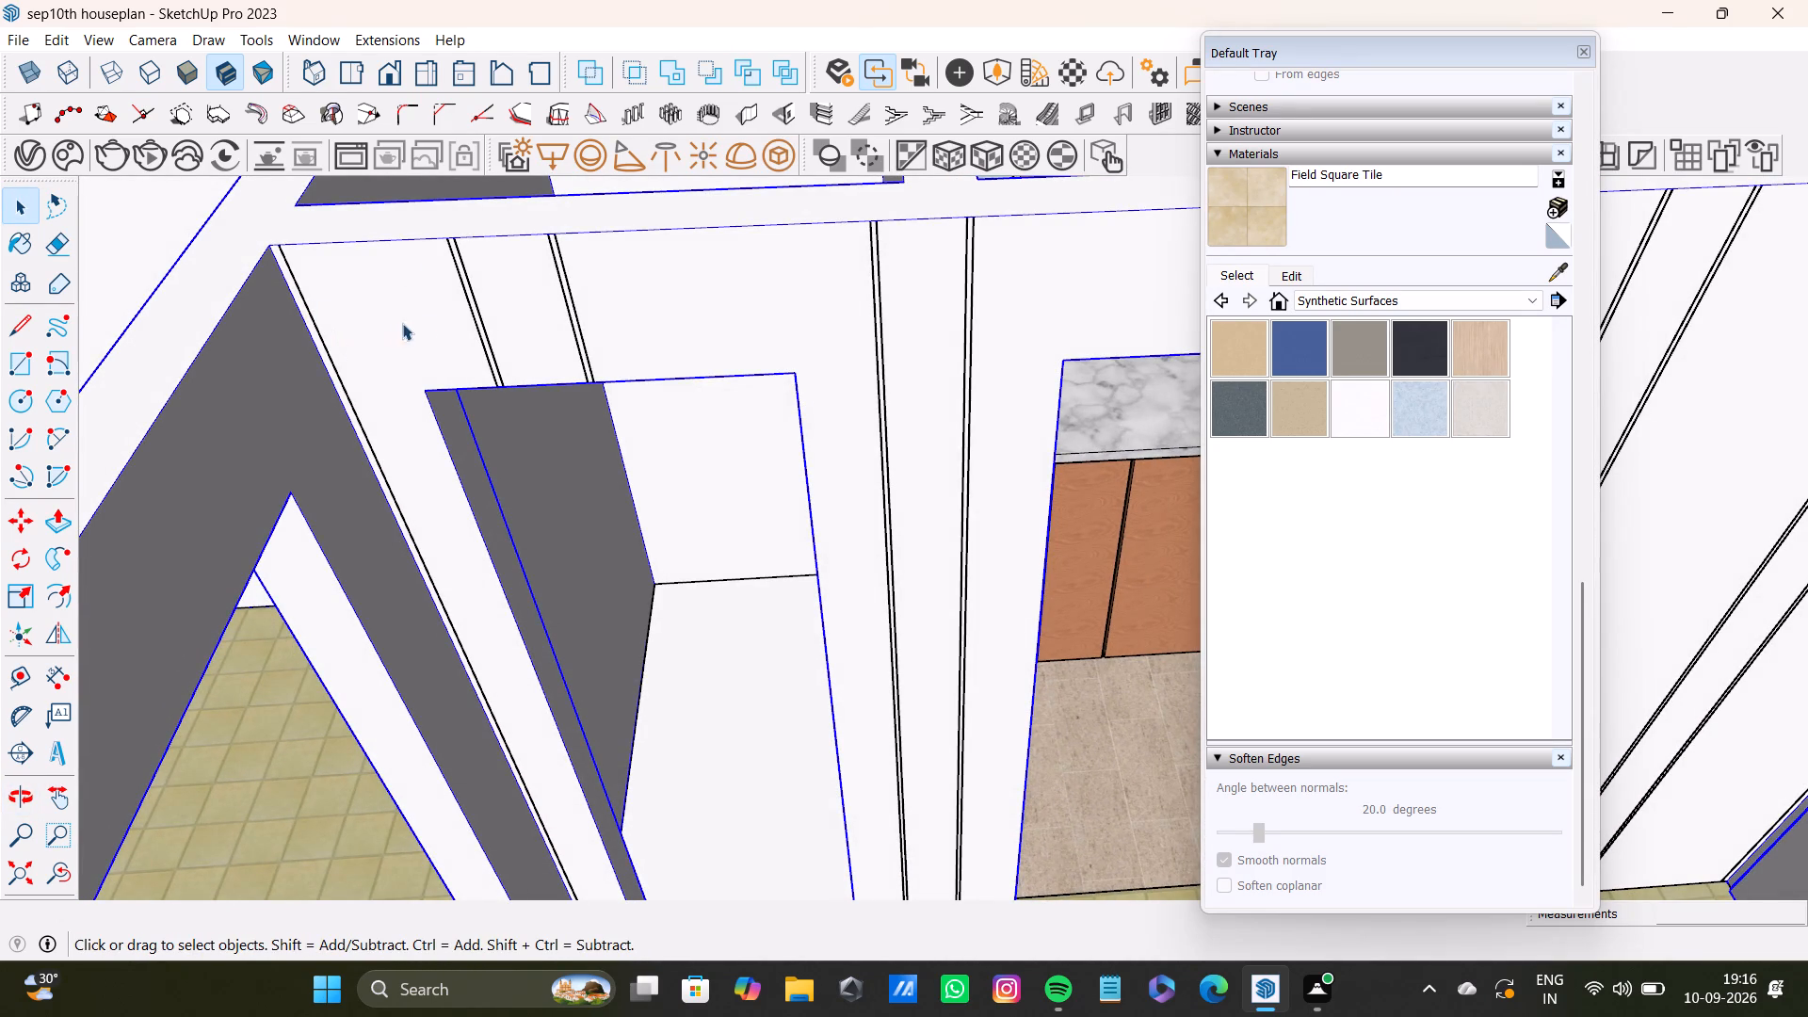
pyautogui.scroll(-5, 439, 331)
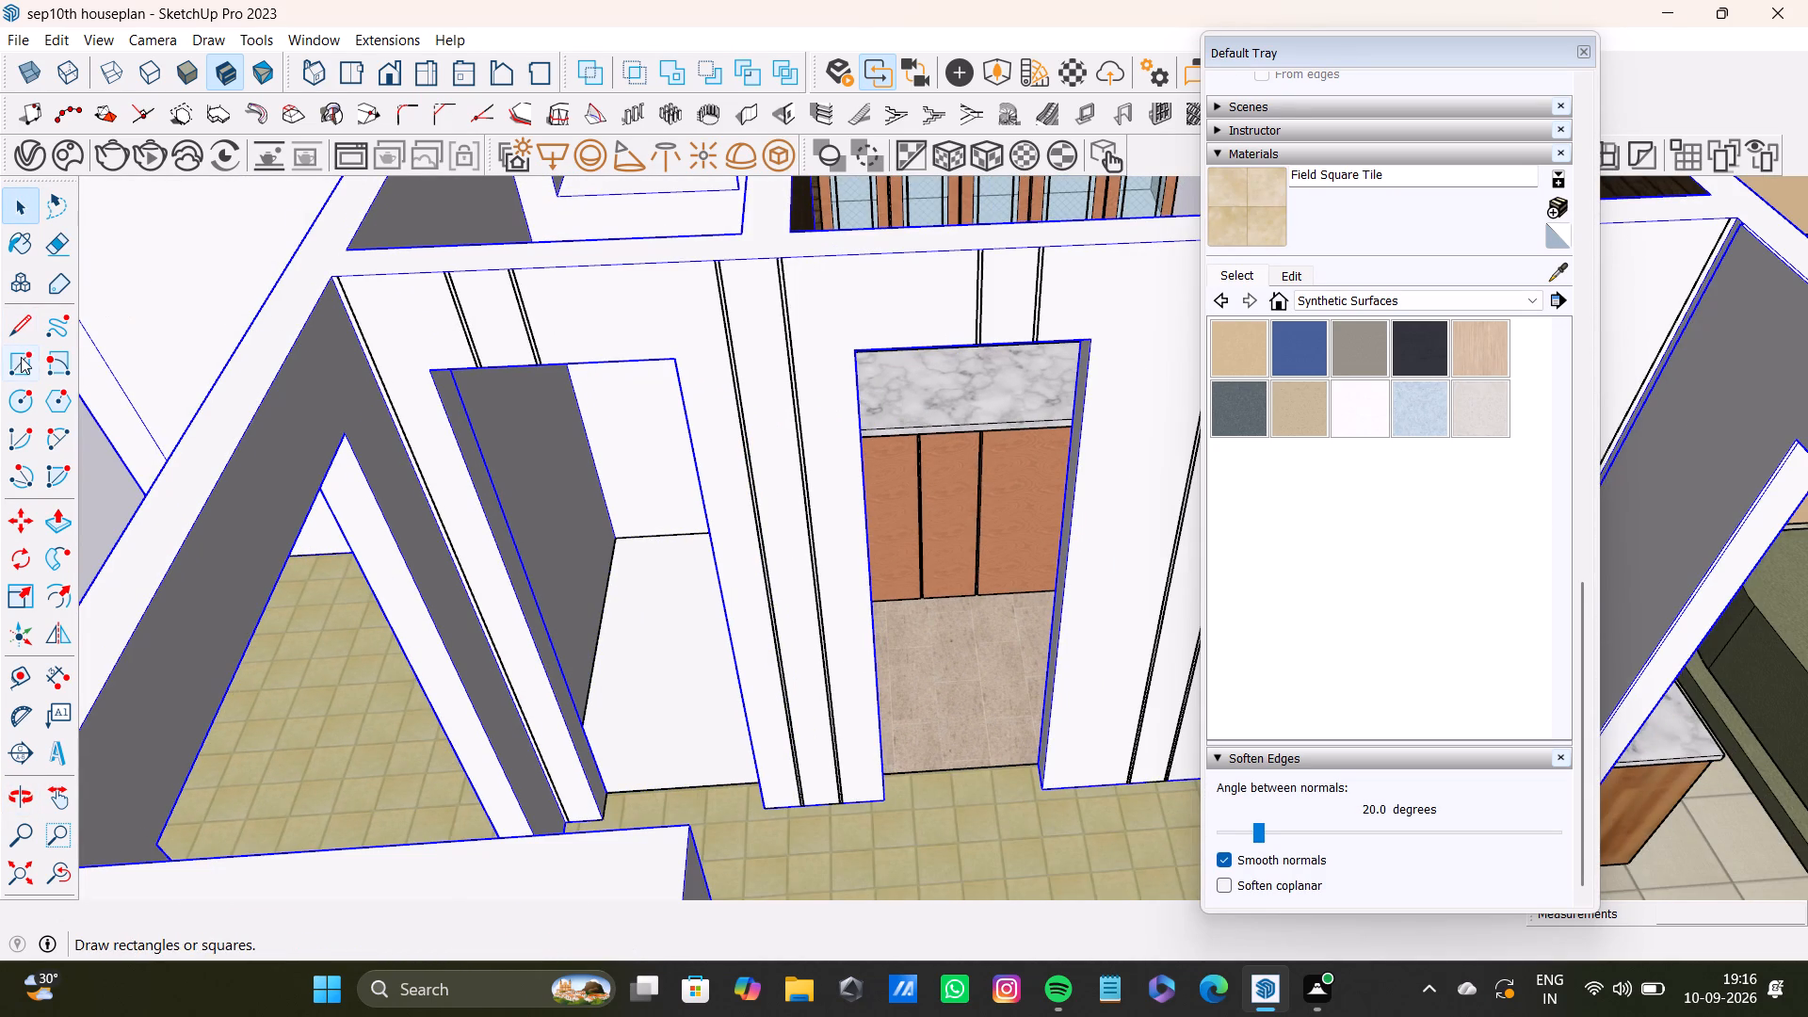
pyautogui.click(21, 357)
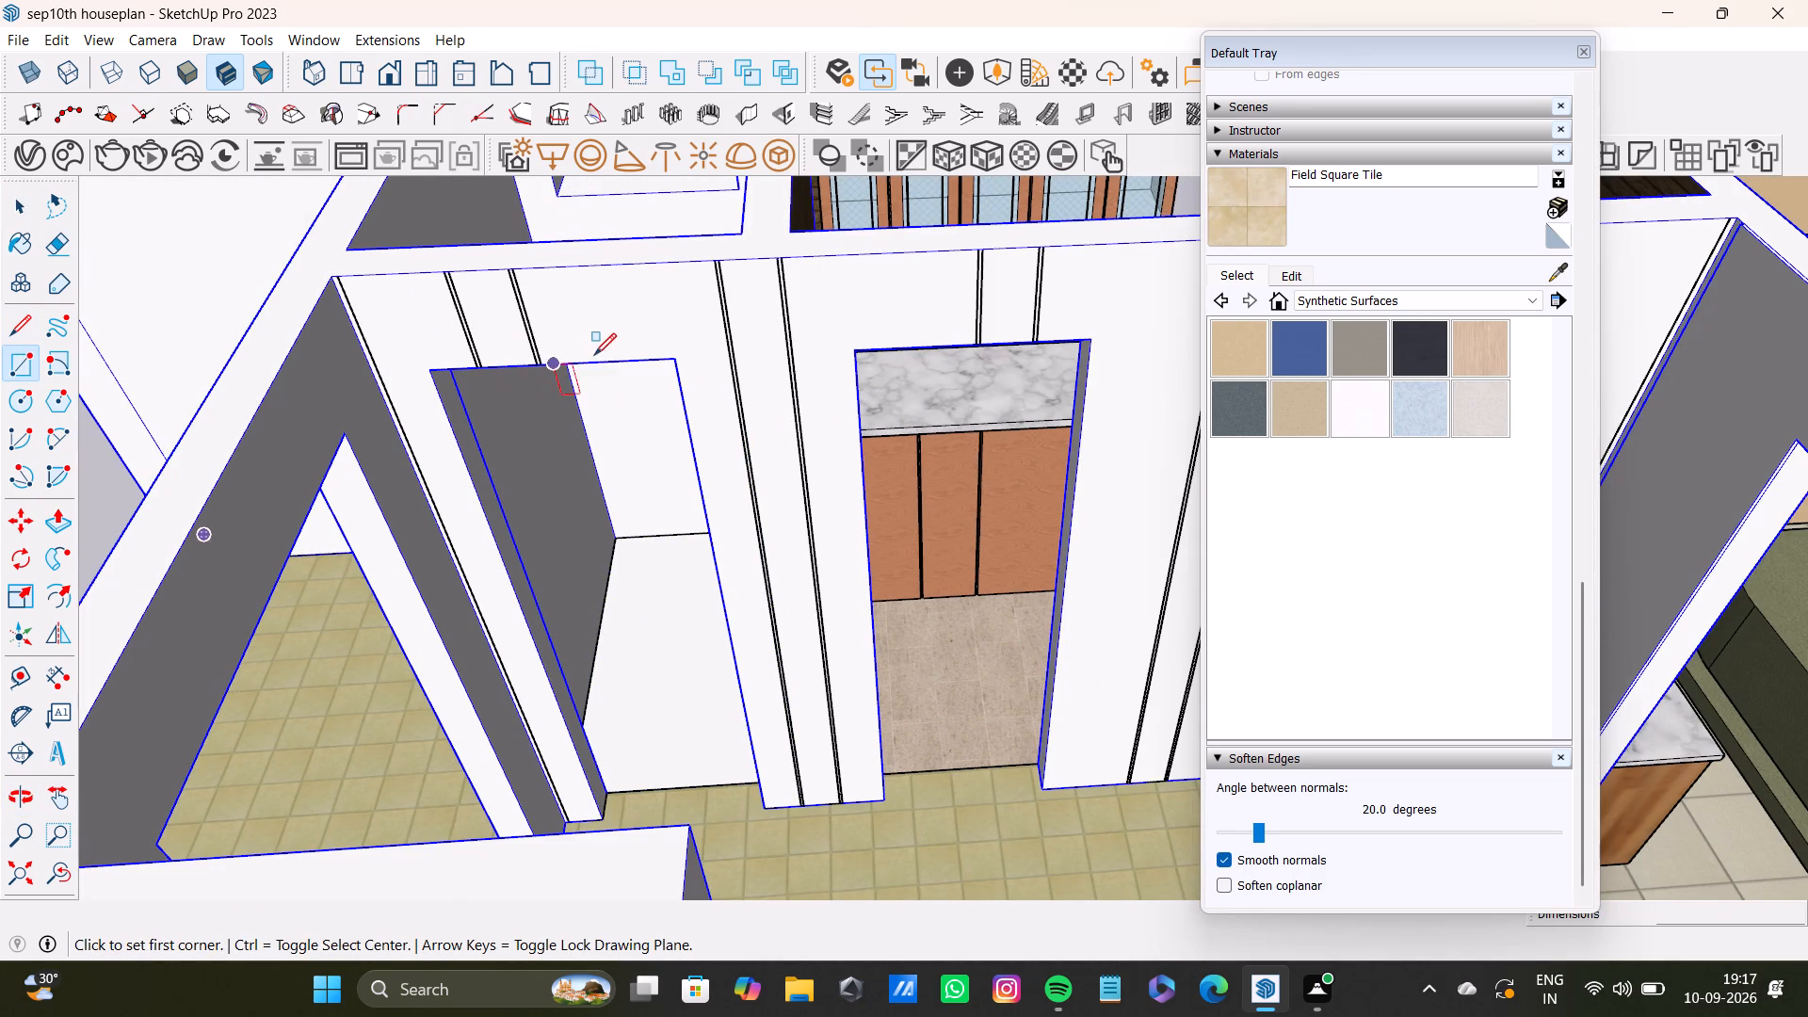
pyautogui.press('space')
# Delete the vertical groove line beside the hall wall's corner, next to the small room's doorway.
pyautogui.scroll(-8, 518, 310)
pyautogui.moveTo(728, 348); pyautogui.dragTo(709, 419, button='middle')
pyautogui.scroll(6, 604, 395)
pyautogui.scroll(-7, 429, 271)
pyautogui.moveTo(492, 322); pyautogui.dragTo(715, 478, button='middle')
pyautogui.scroll(11, 680, 461)
pyautogui.click(552, 622)
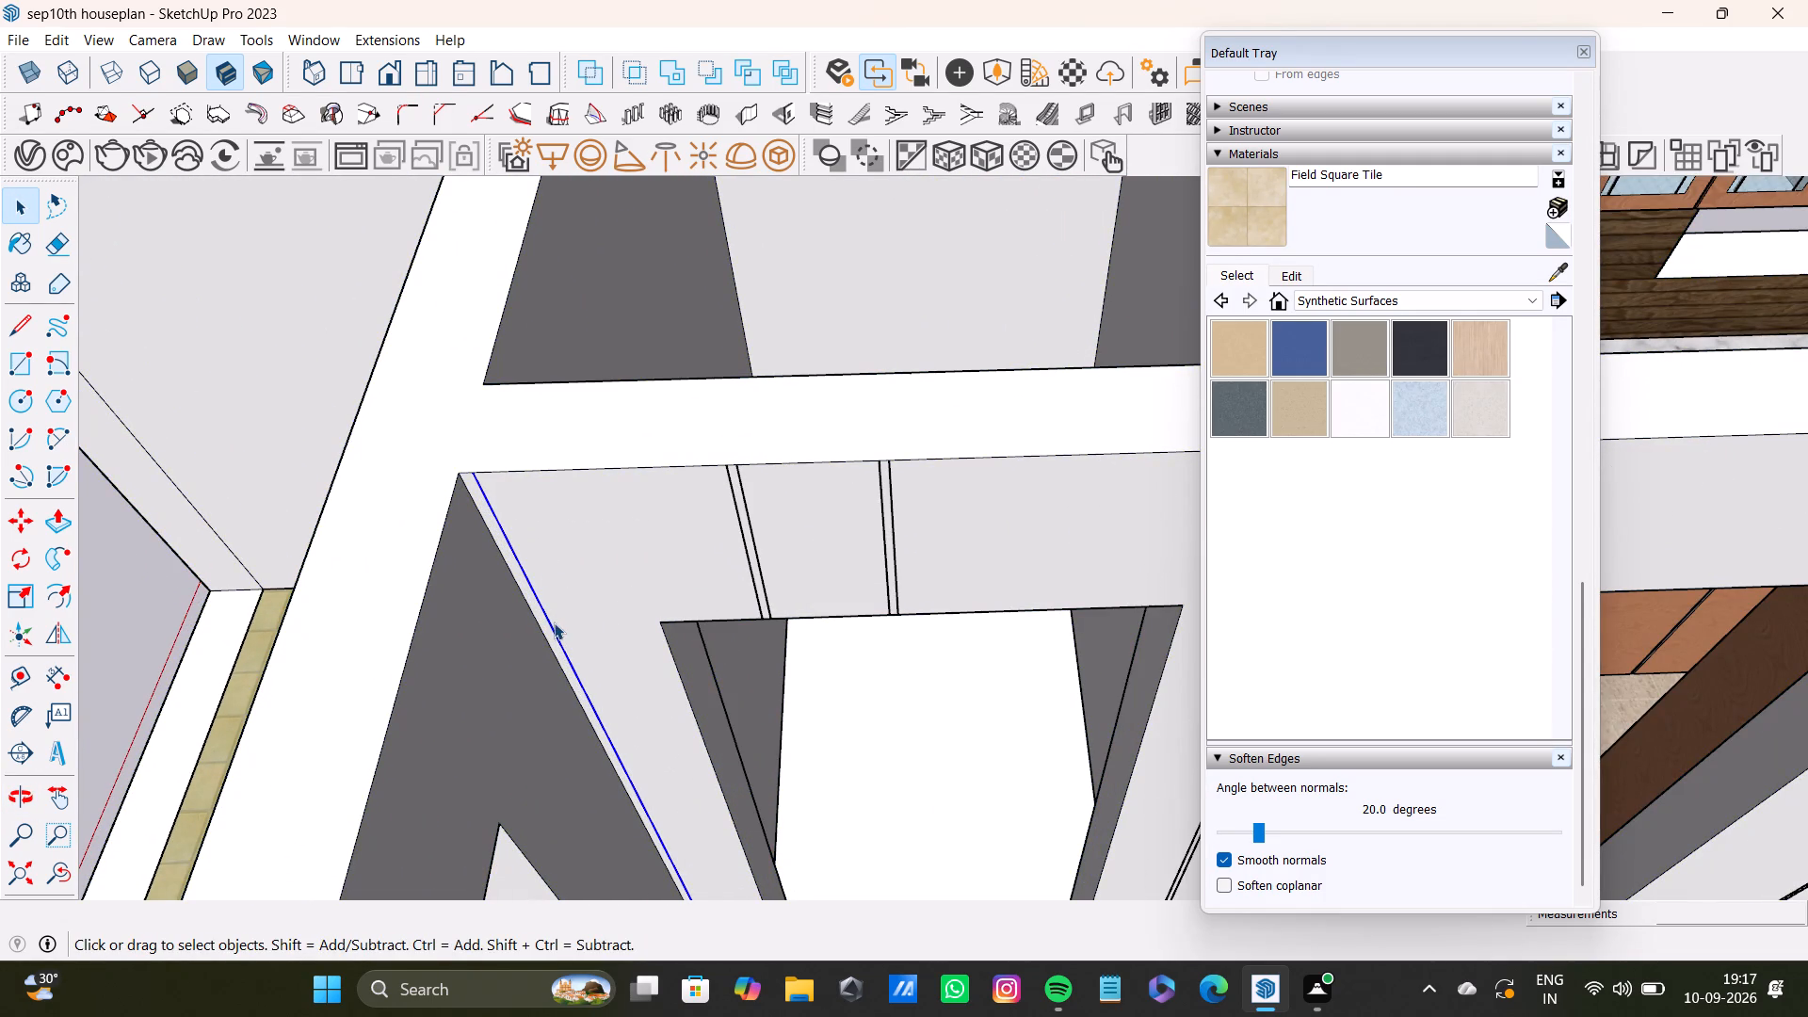
pyautogui.press('Delete')
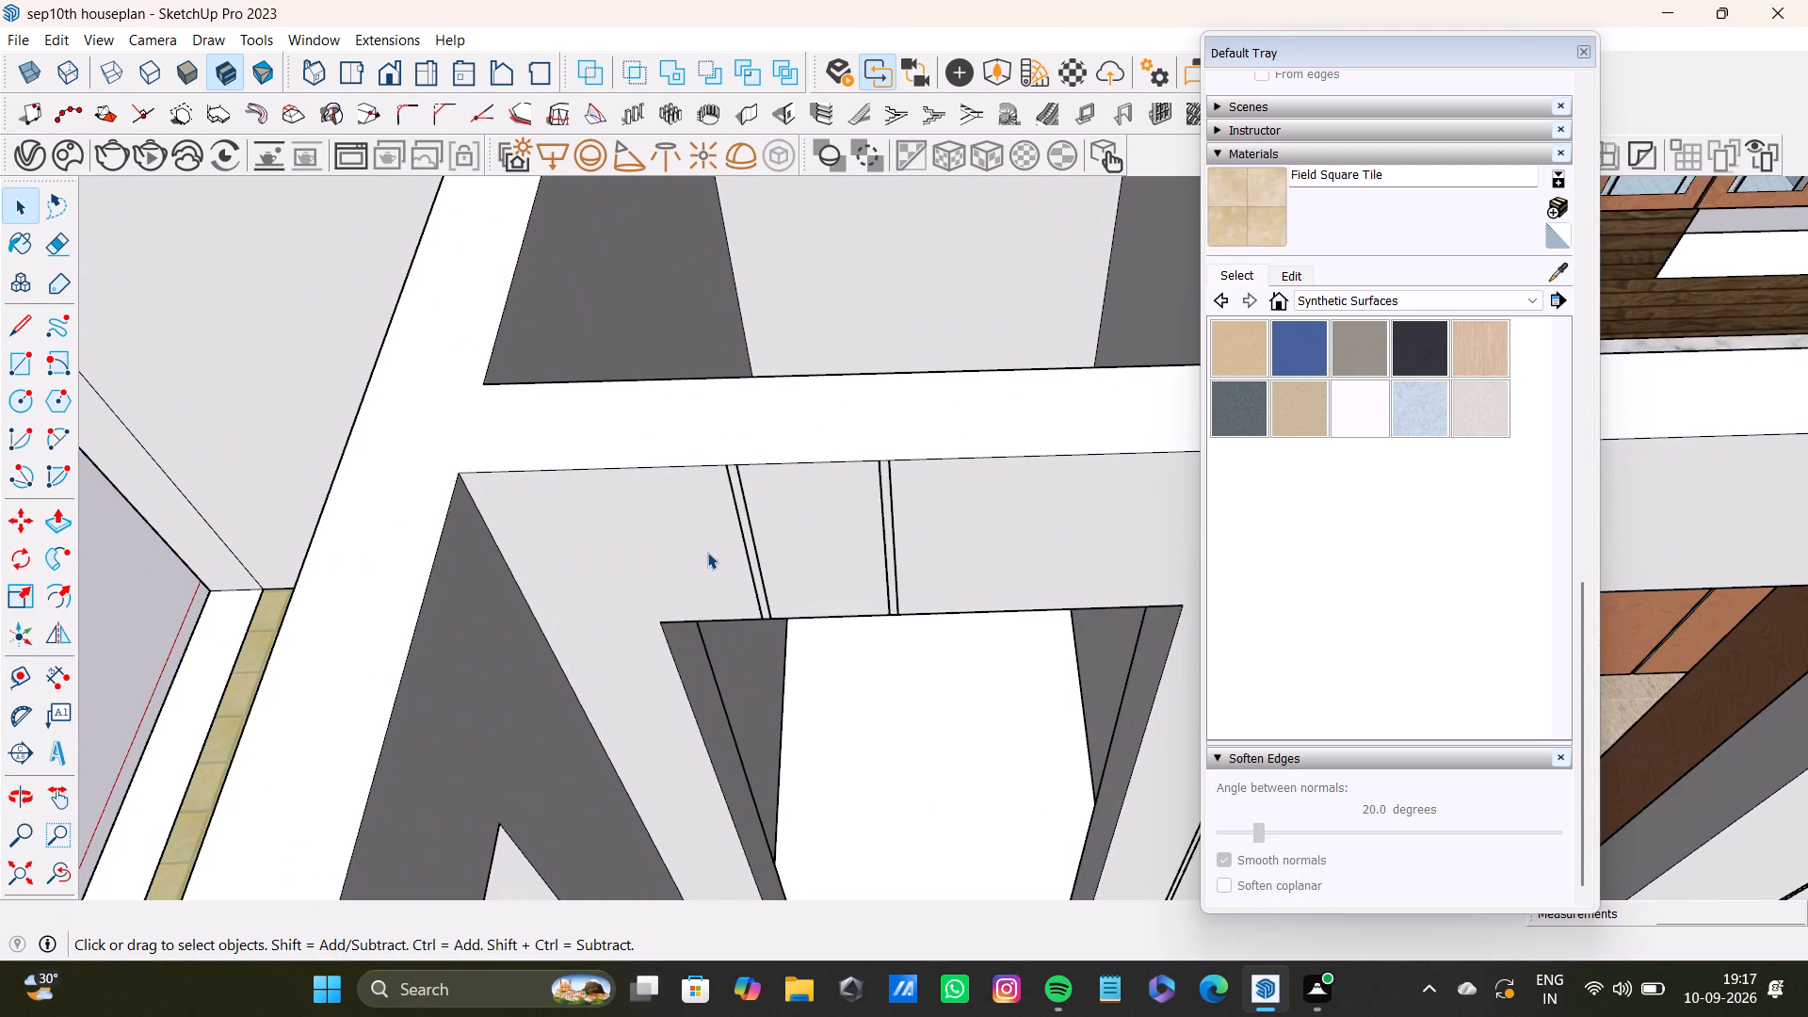
# Delete the two pairs of vertical groove lines above the small room's doorway on the hall wall.
pyautogui.click(751, 566)
pyautogui.press('Pause')
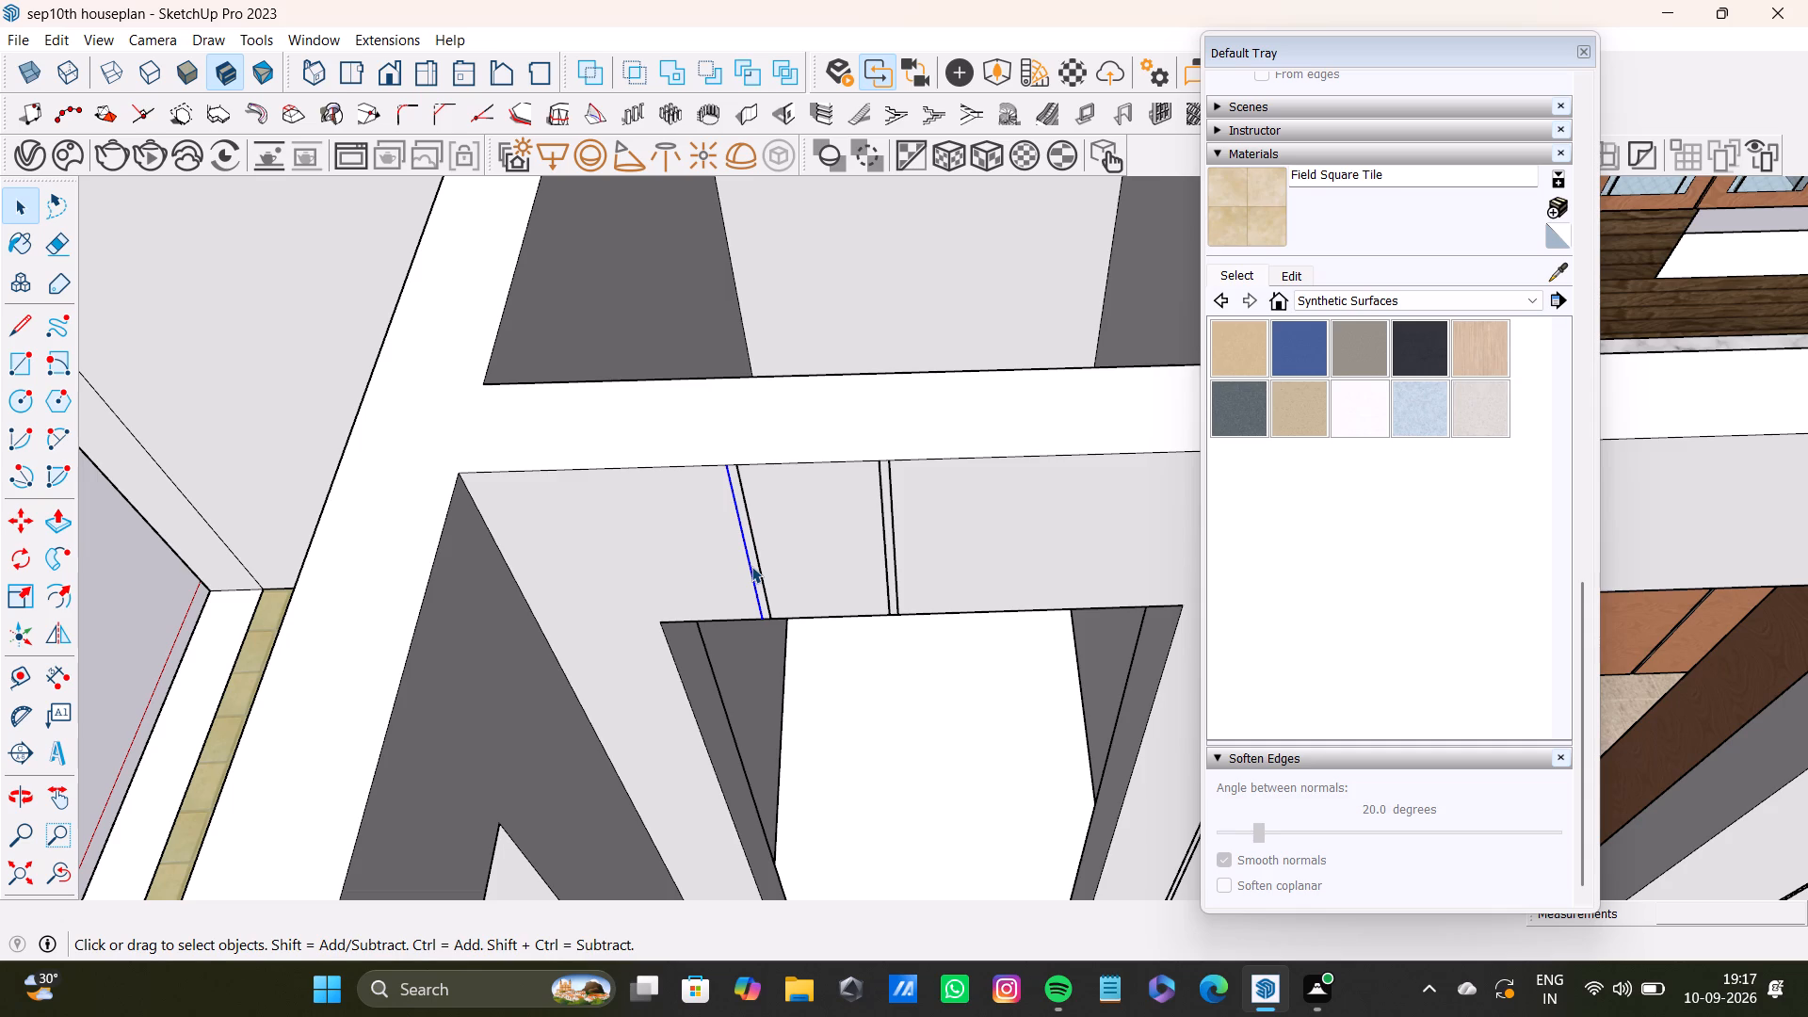
pyautogui.press('Delete')
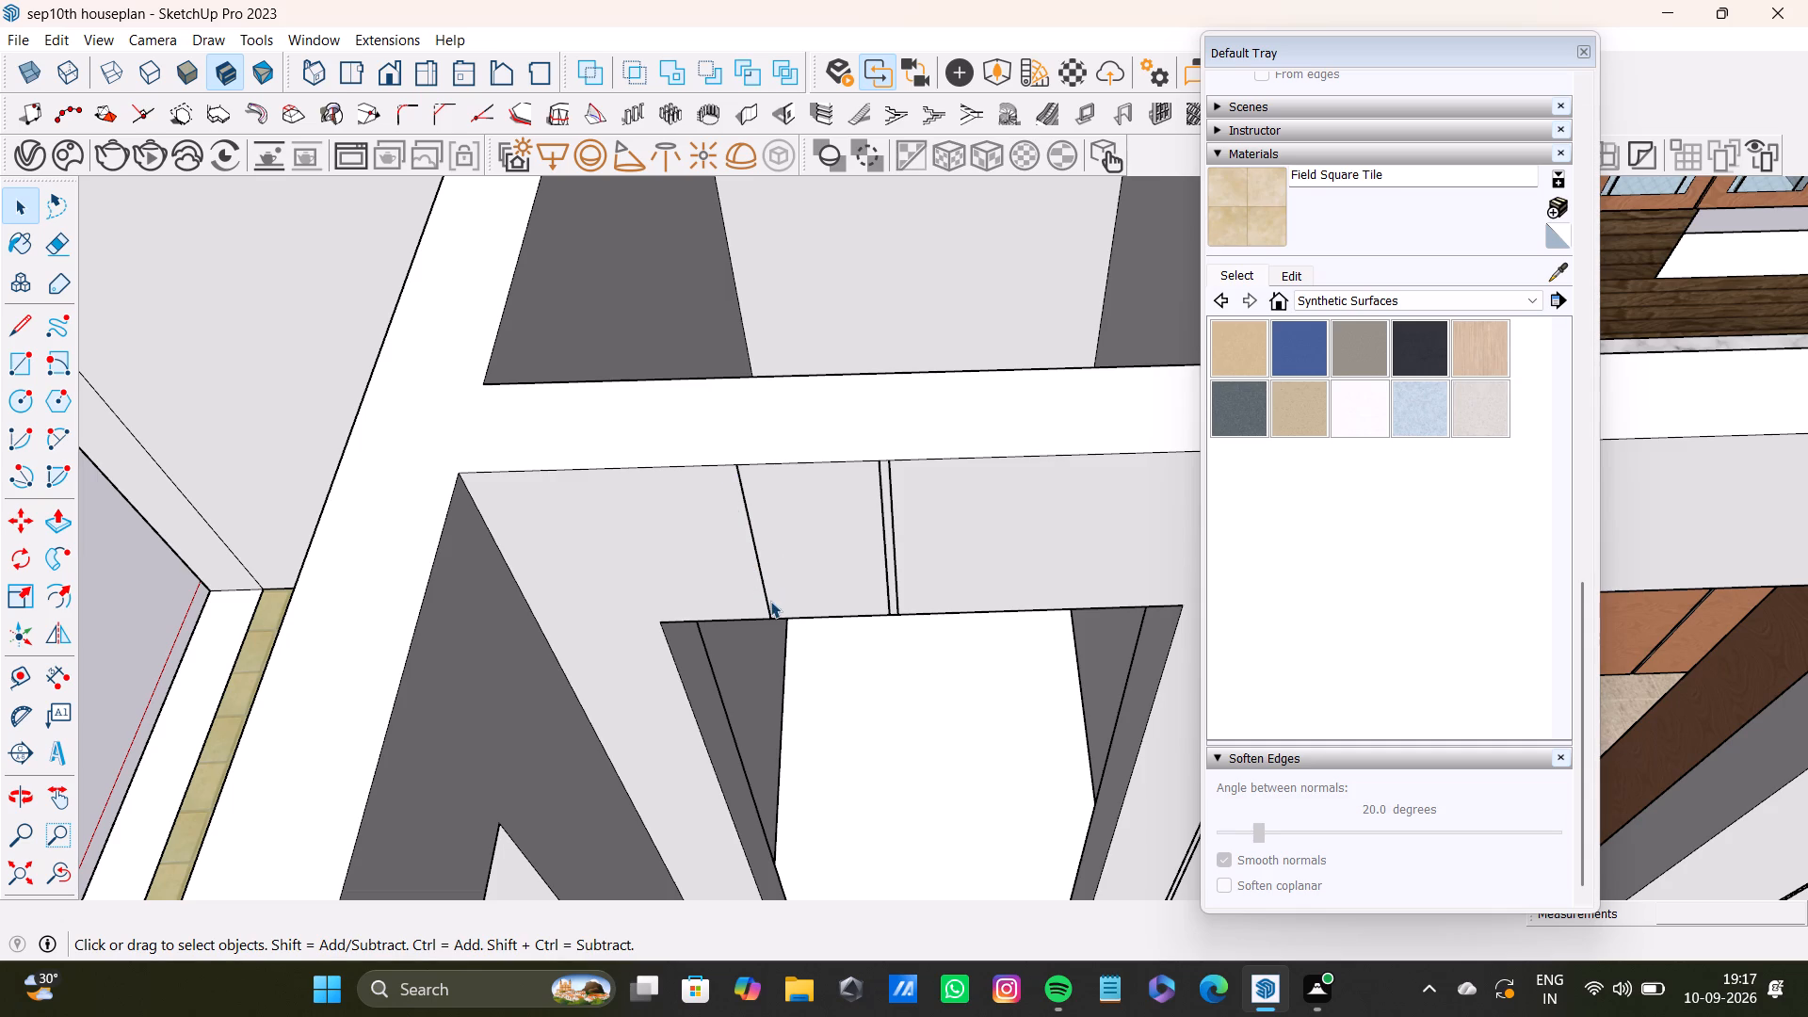
pyautogui.click(770, 601)
pyautogui.press('Delete')
pyautogui.click(890, 594)
pyautogui.press('Delete')
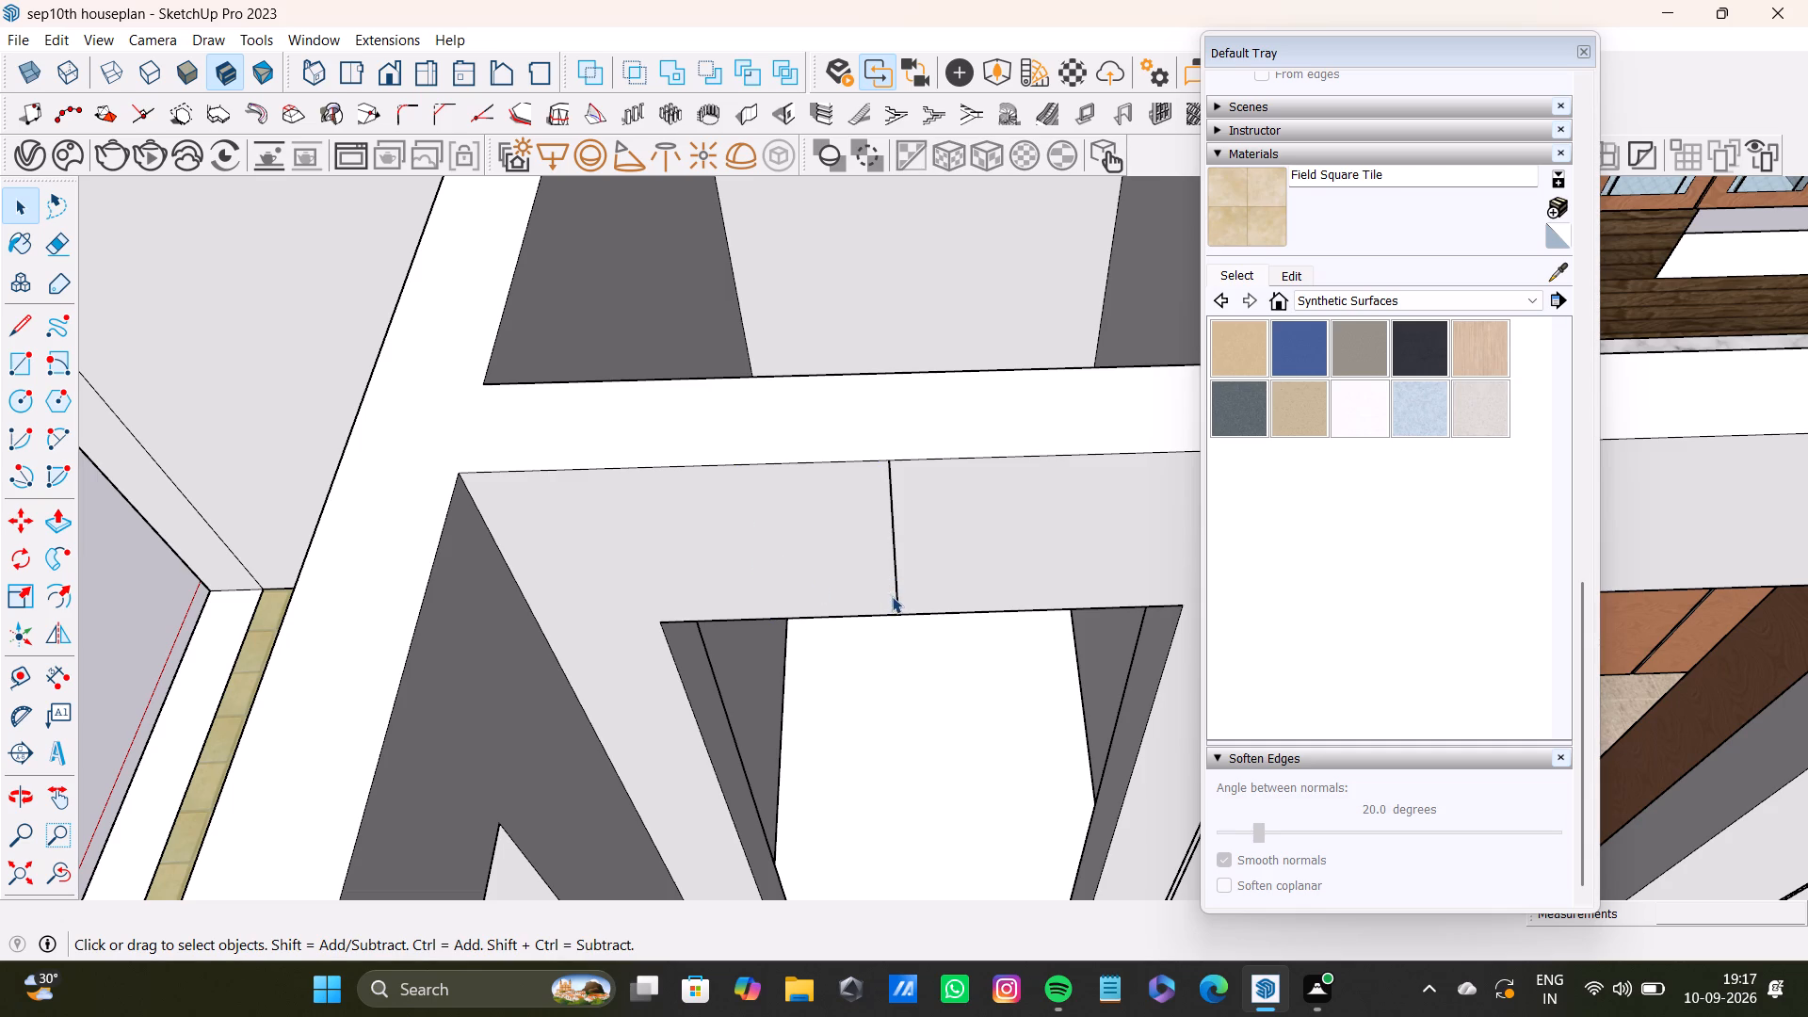
pyautogui.click(895, 599)
pyautogui.press('Delete')
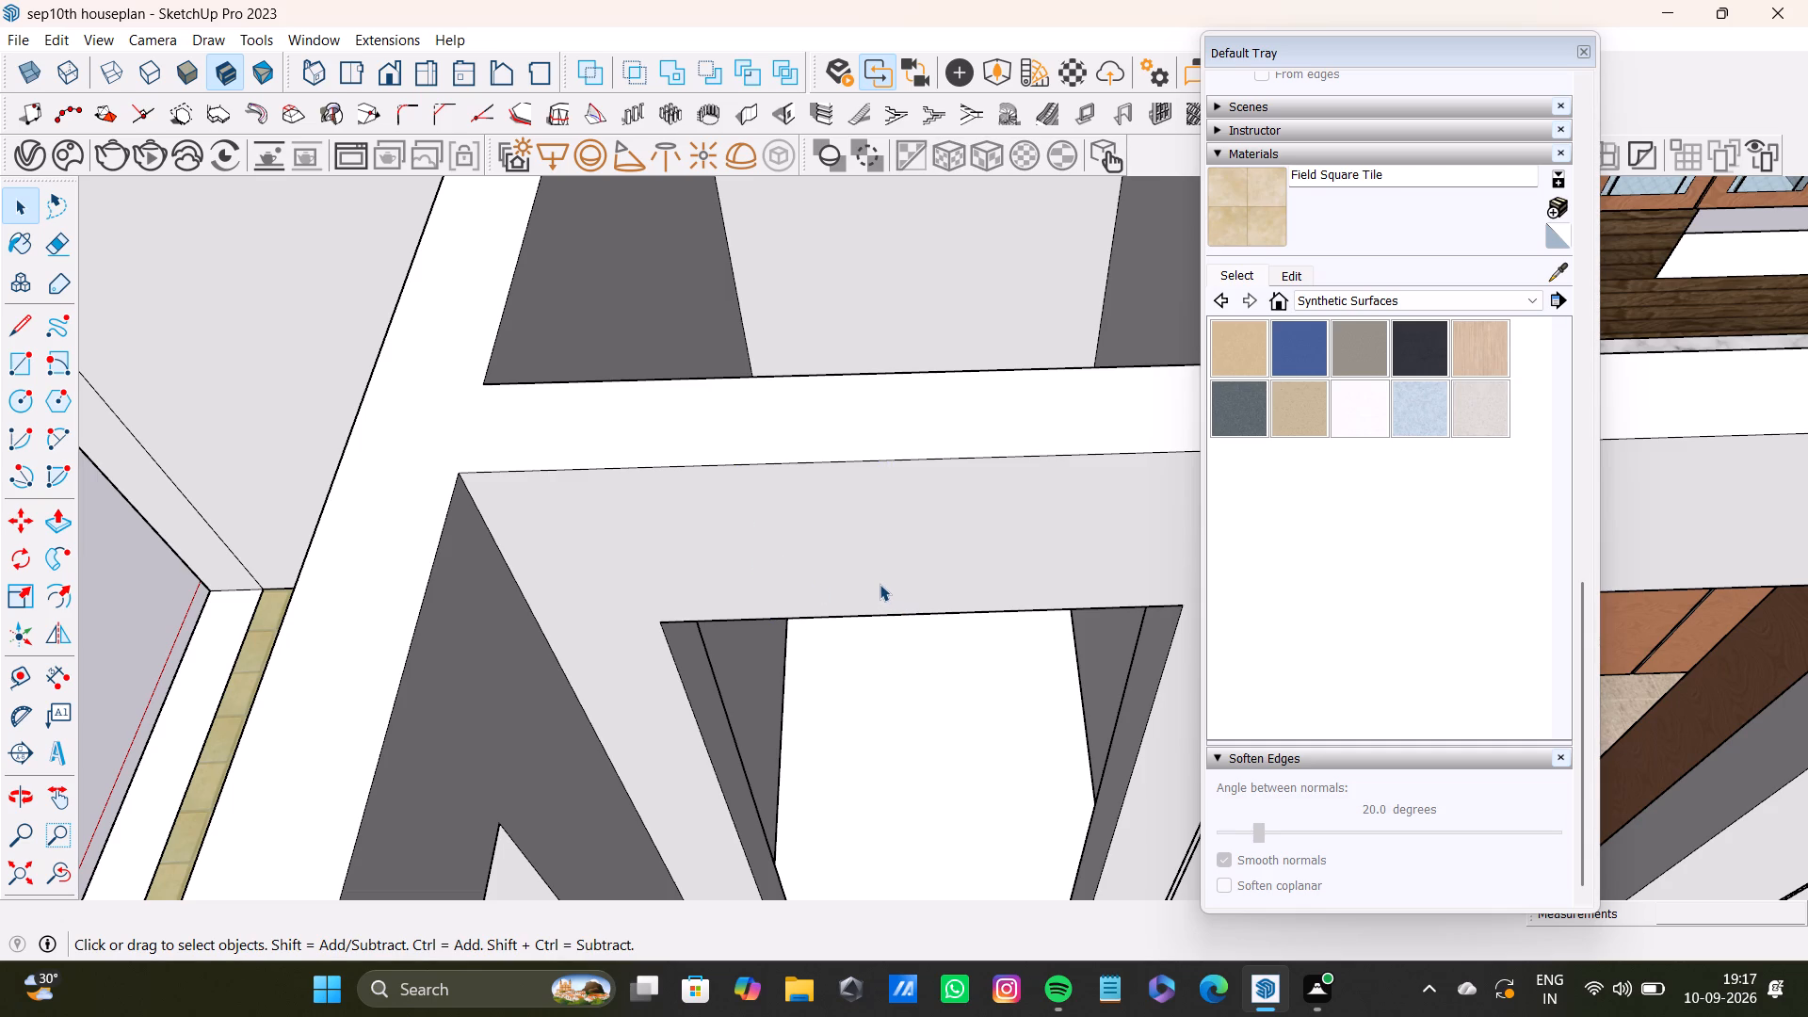
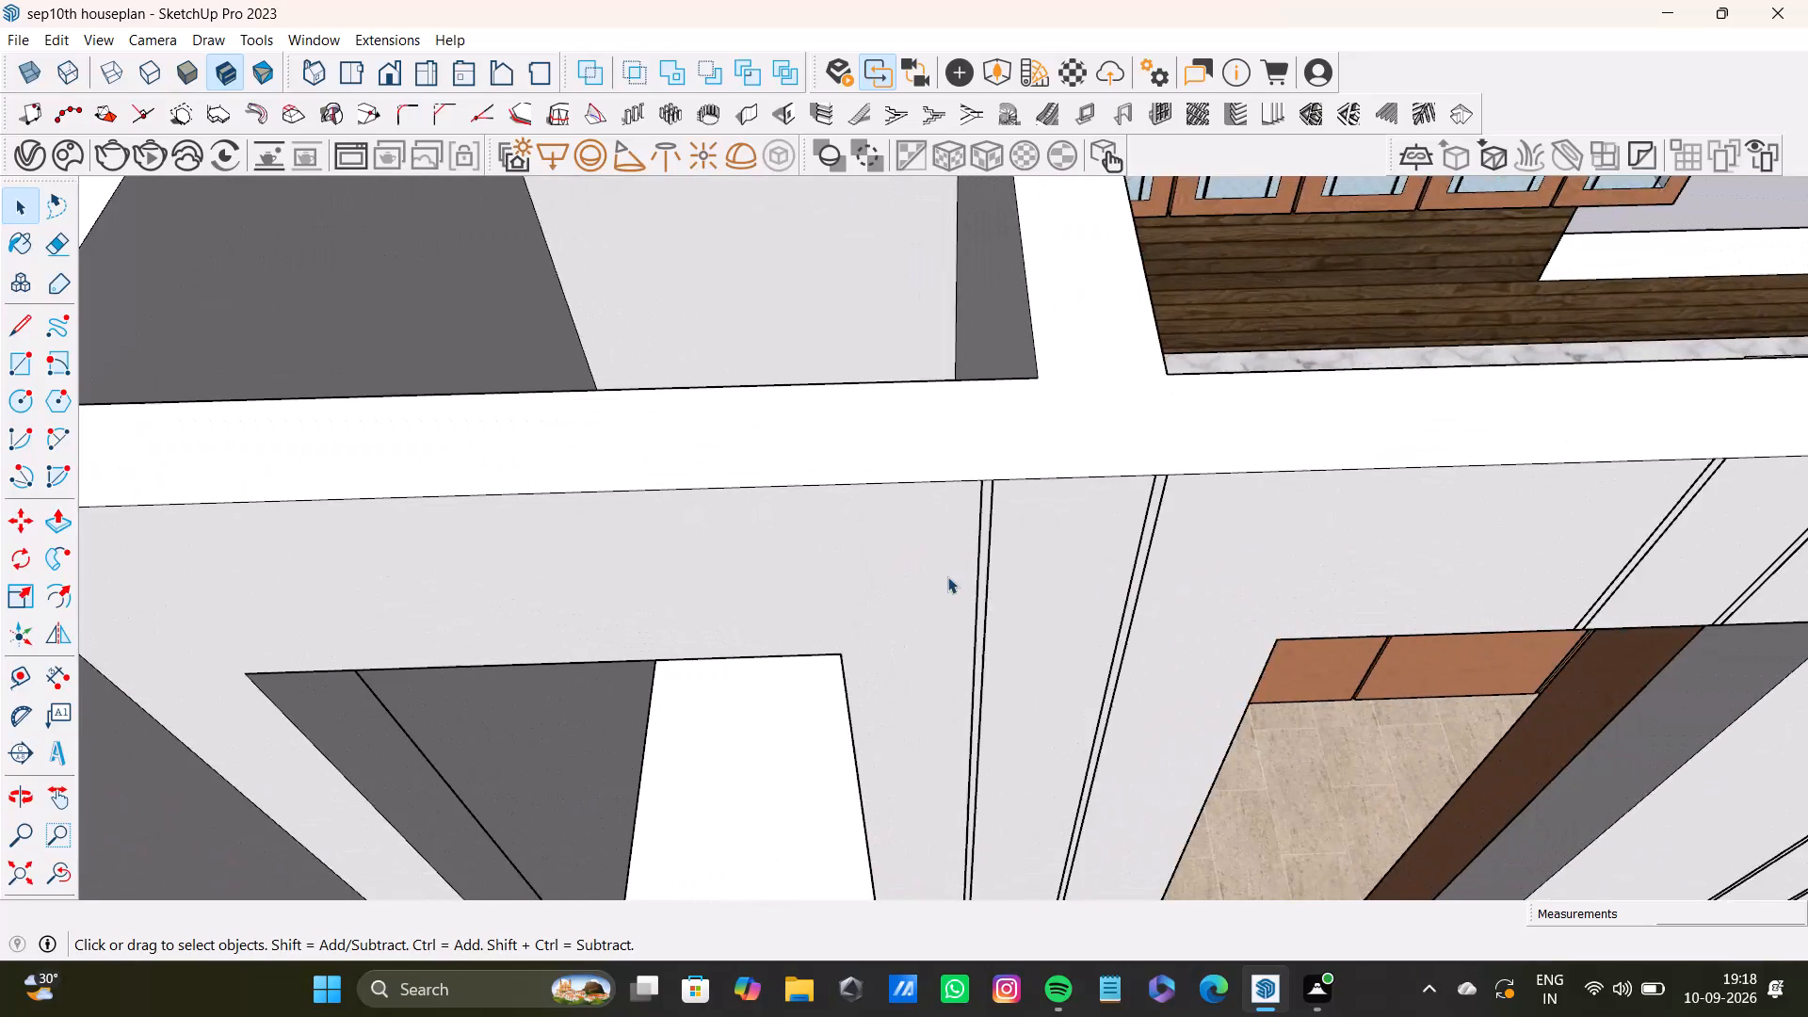
# Delete the two pairs of vertical groove lines on the hall wall between the small room's doorway and the kitchen doorway.
pyautogui.click(988, 602)
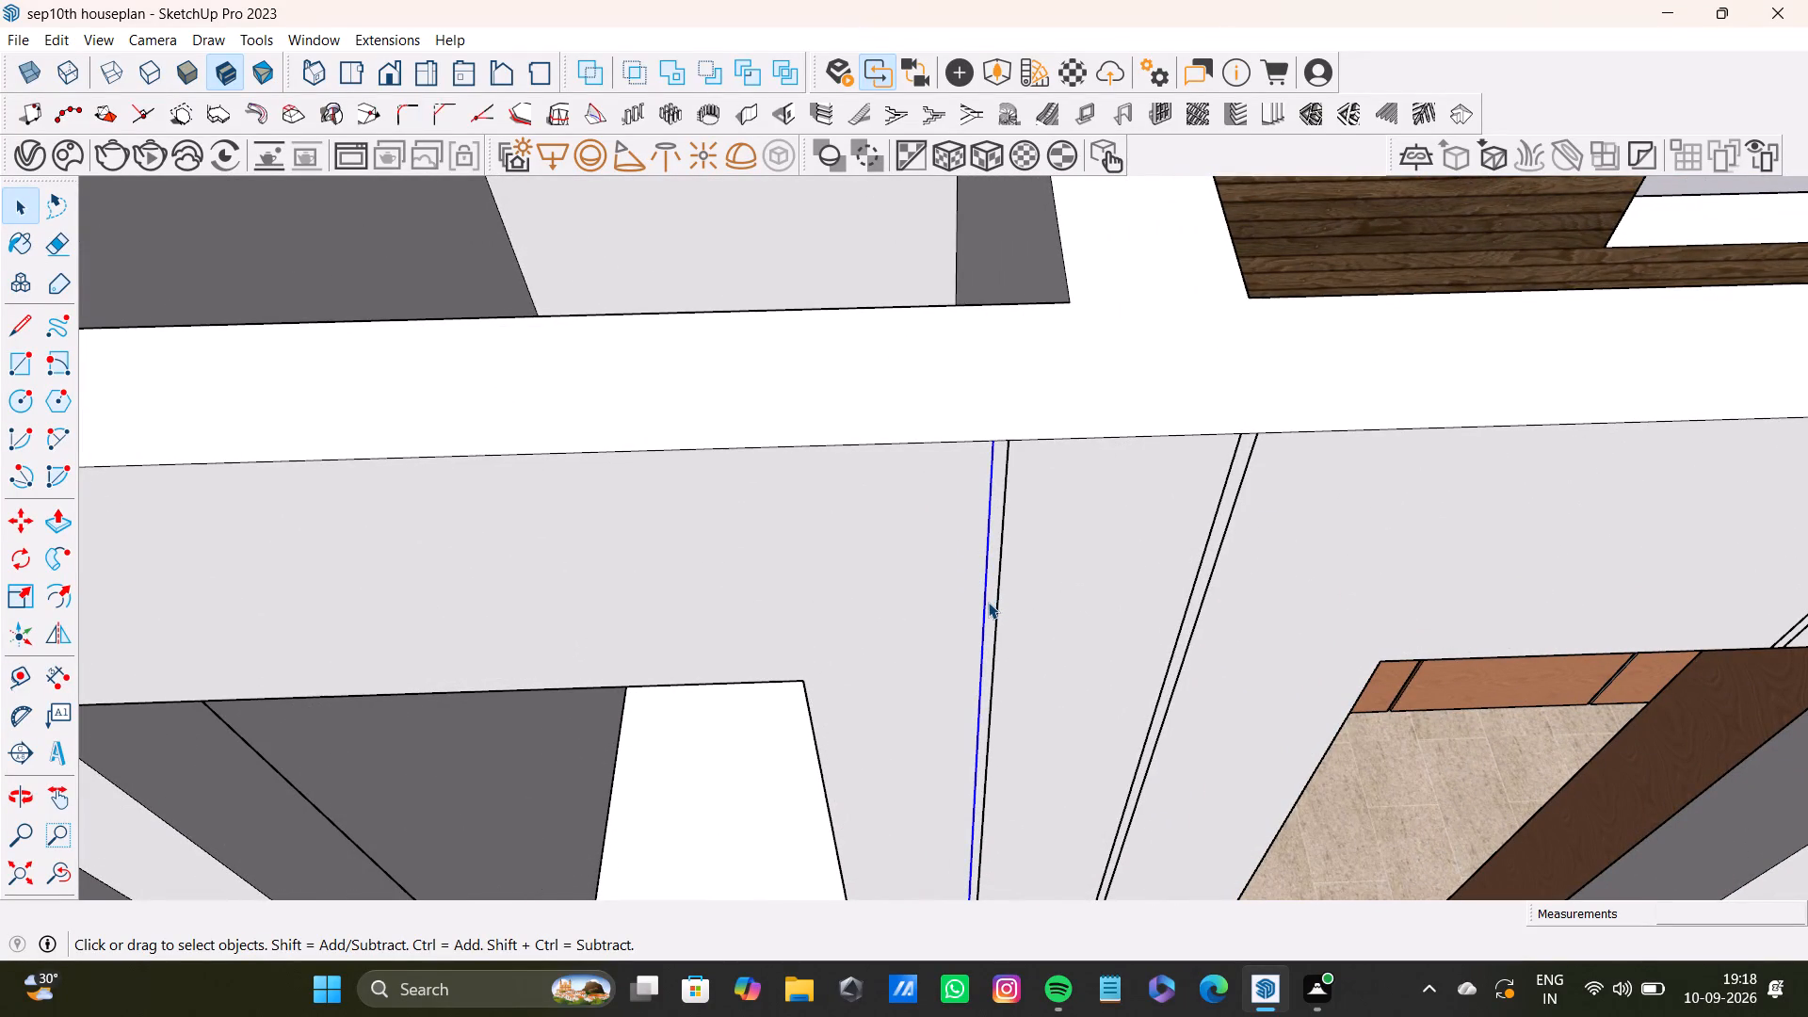
pyautogui.press('Delete')
pyautogui.click(995, 638)
pyautogui.press('Delete')
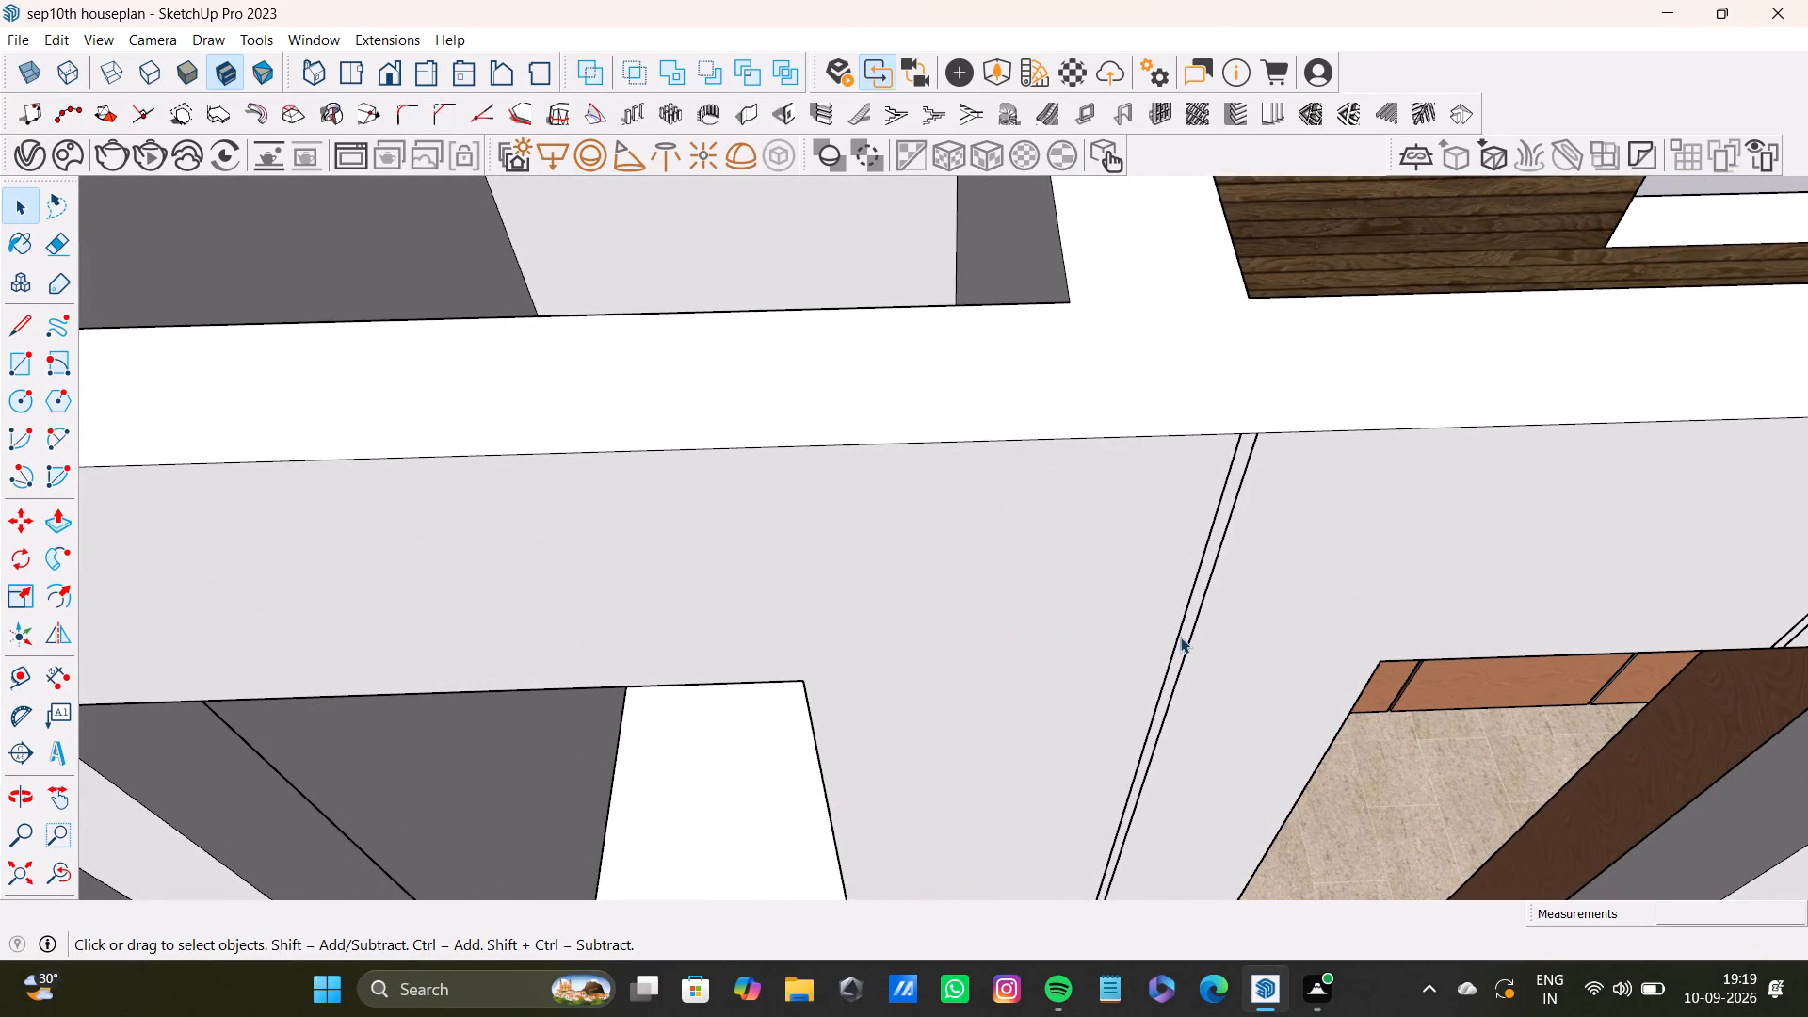
pyautogui.click(1177, 640)
pyautogui.press('Delete')
pyautogui.click(1179, 659)
pyautogui.press('Delete')
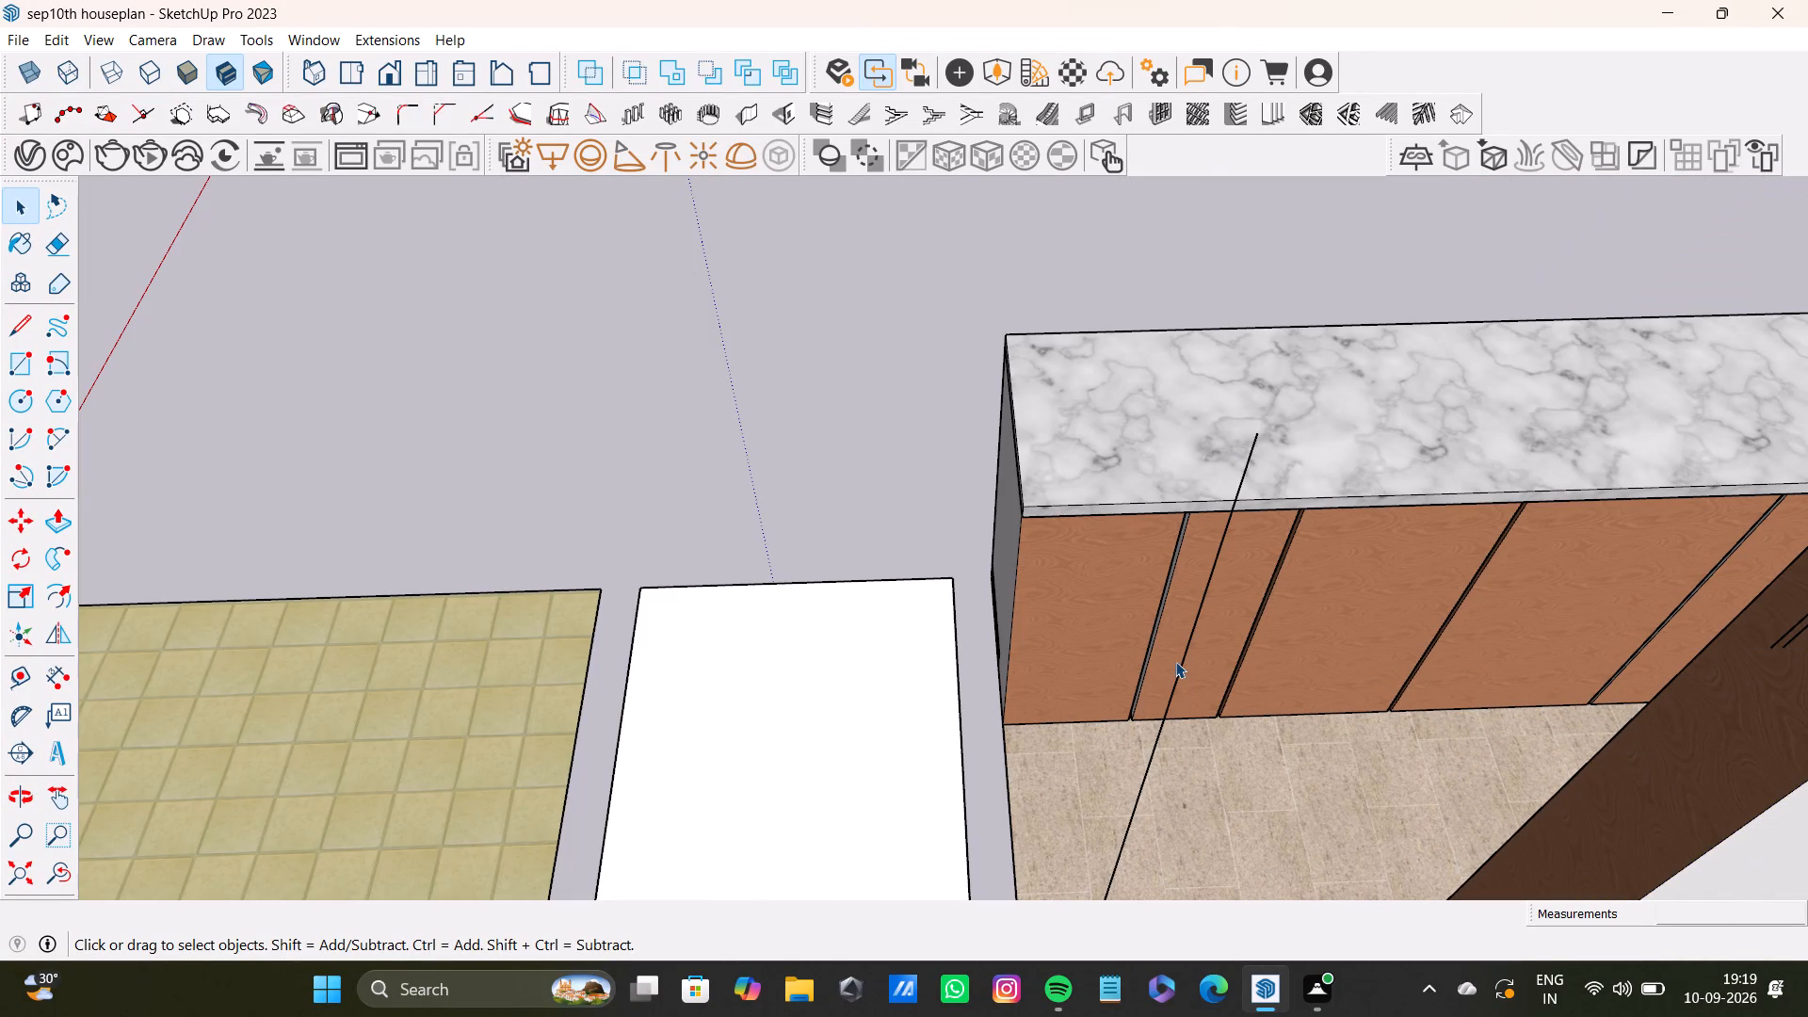
pyautogui.hotkey('ctrl', 'z')
pyautogui.scroll(3, 1181, 630)
pyautogui.click(1189, 650)
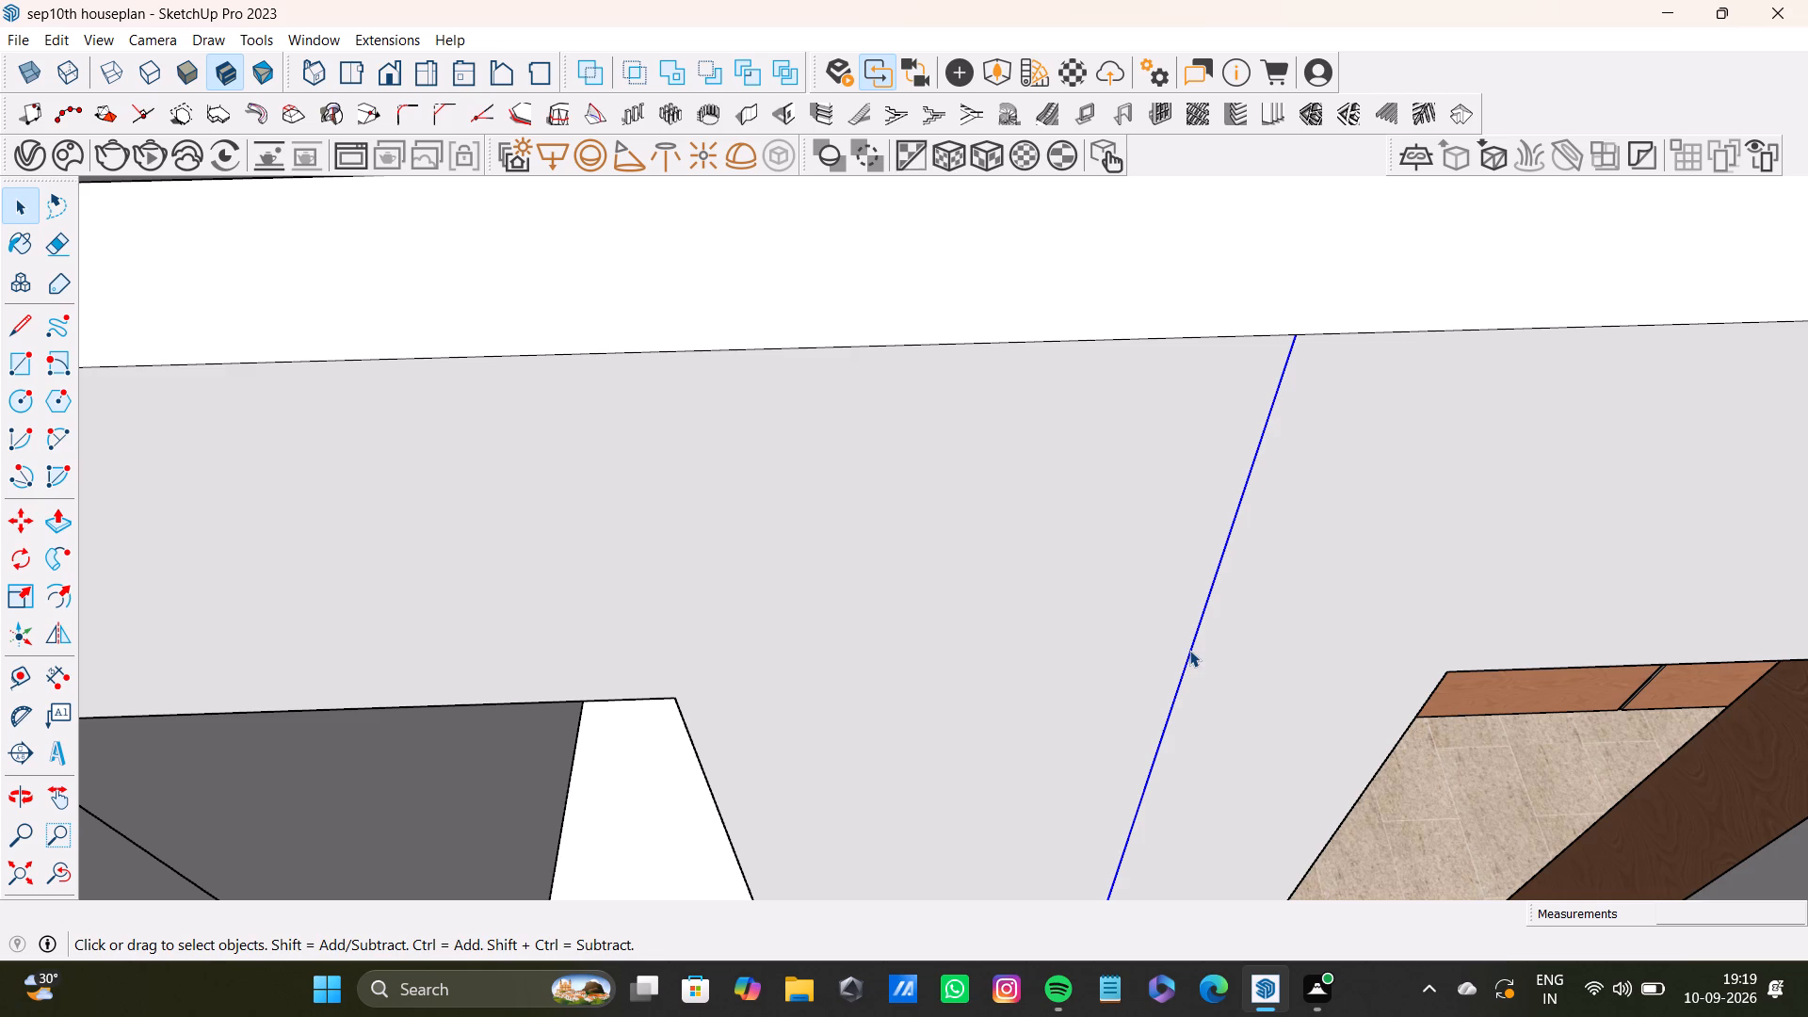
pyautogui.press('Delete')
# Delete the two pairs of vertical groove lines above the kitchen doorway on the hall wall.
pyautogui.scroll(-7, 1177, 654)
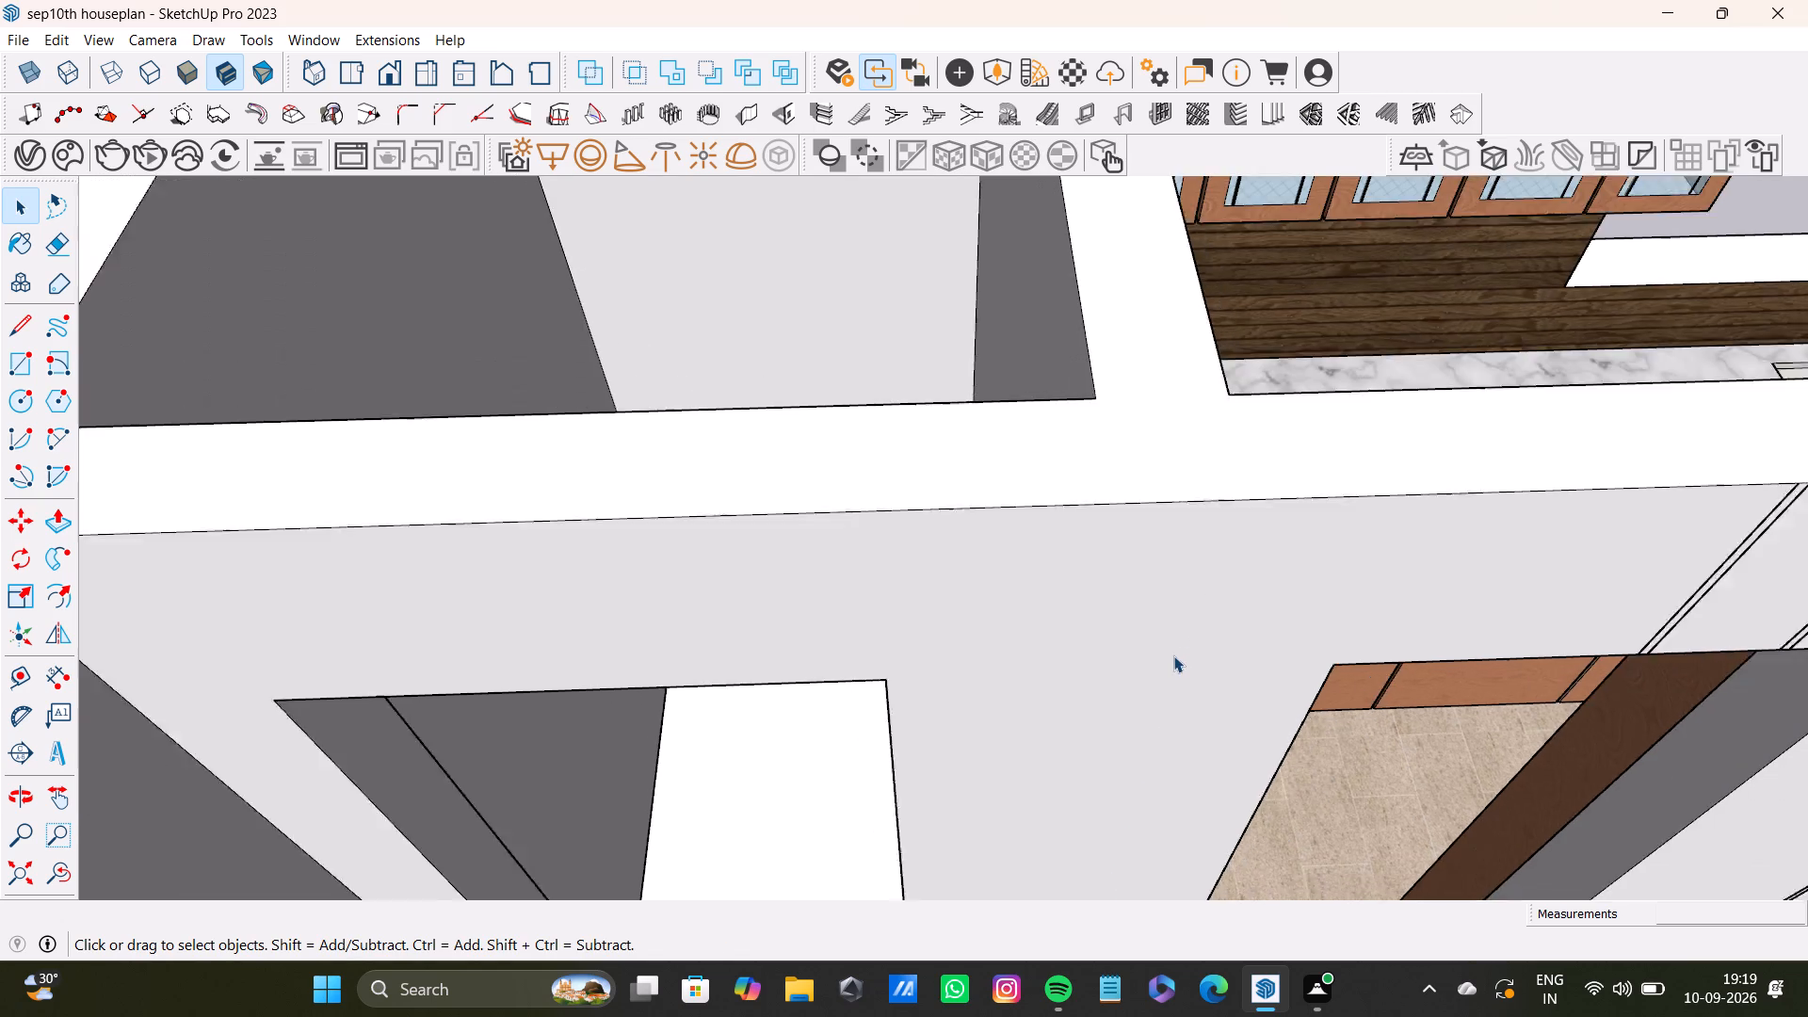
pyautogui.scroll(-14, 1173, 655)
pyautogui.keyDown('shift'); pyautogui.scroll(15, 1270, 637); pyautogui.keyUp('shift')
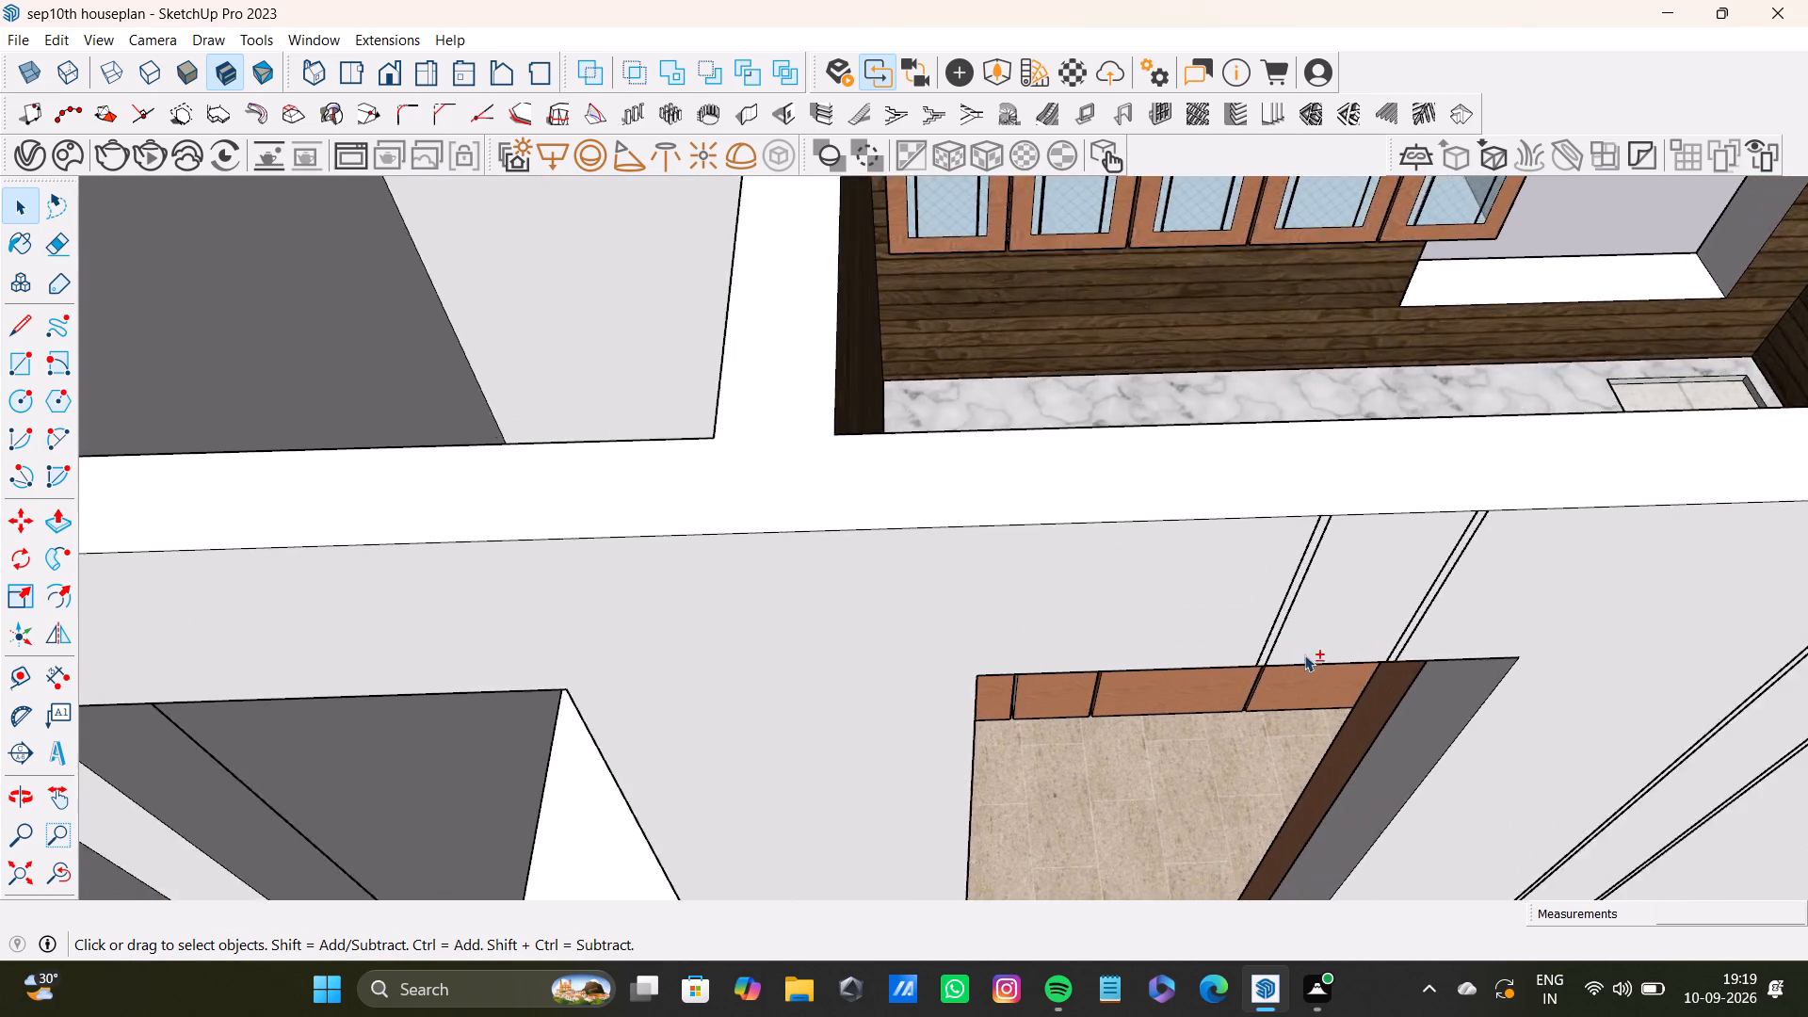
pyautogui.keyDown('shift'); pyautogui.scroll(2, 1304, 654); pyautogui.keyUp('shift')
pyautogui.keyDown('shift'); pyautogui.click(1253, 626); pyautogui.keyUp('shift')
pyautogui.press('Delete')
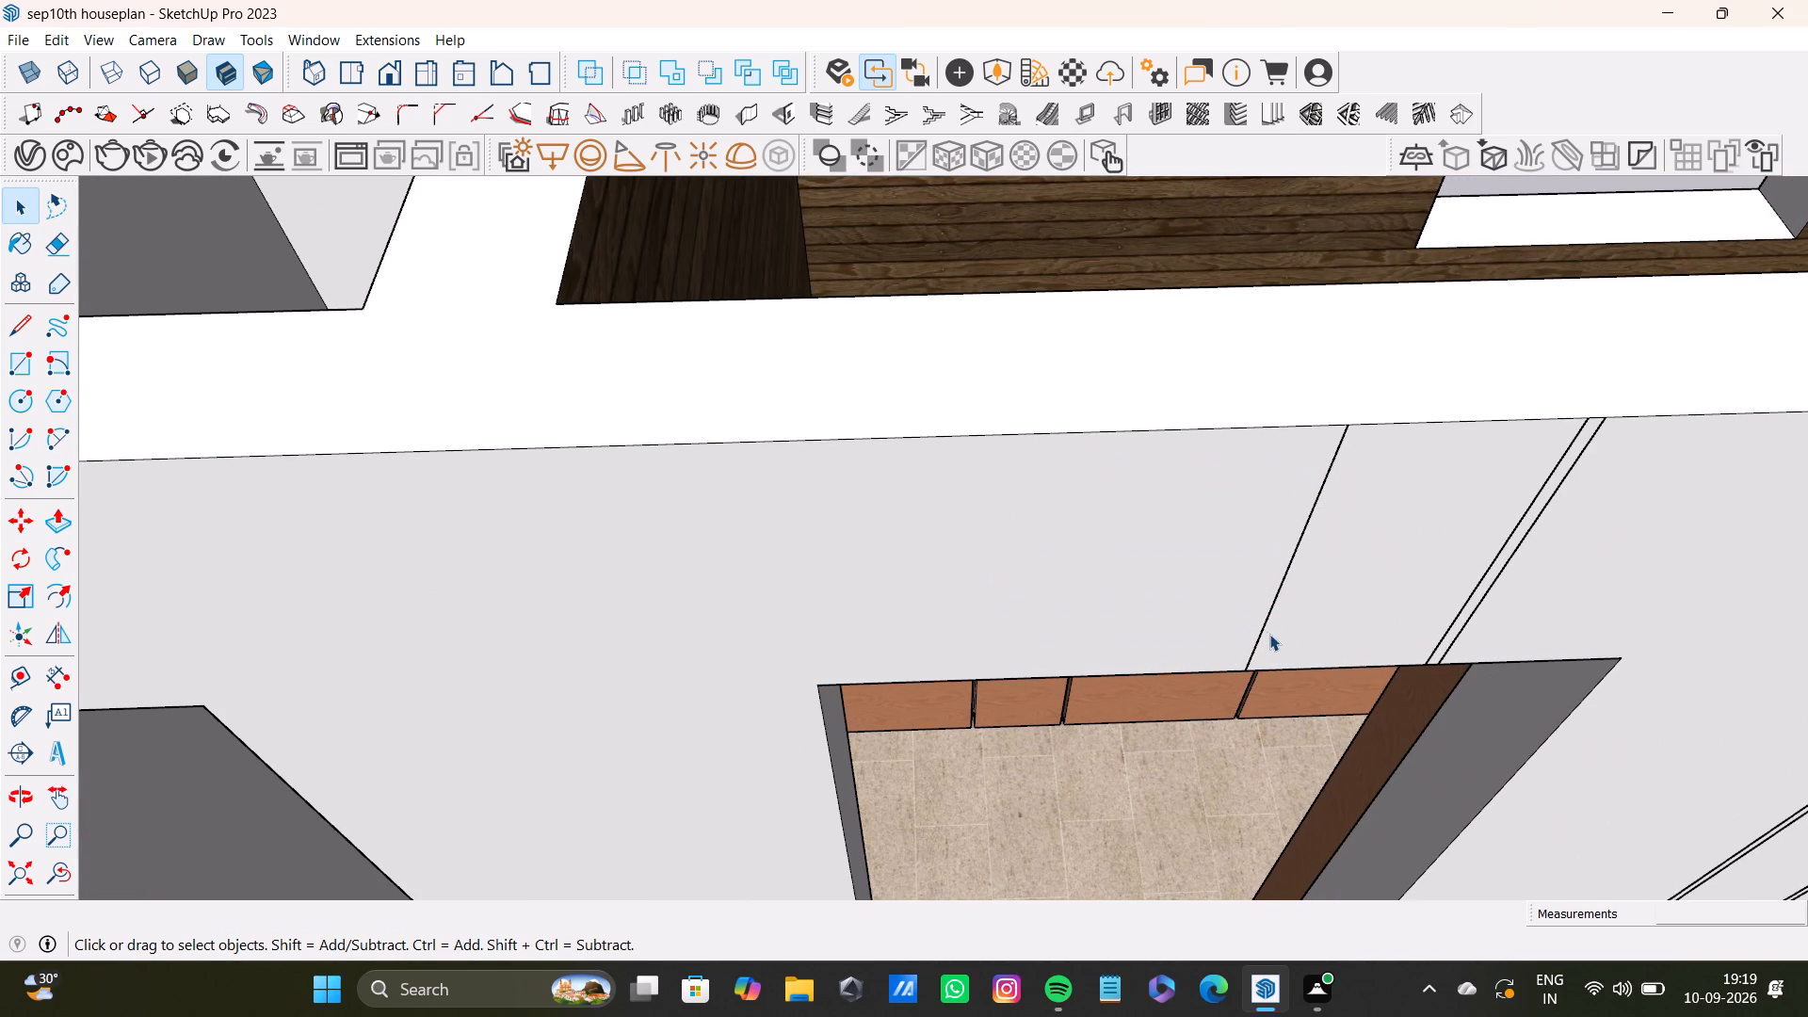
pyautogui.click(1255, 651)
pyautogui.press('Delete')
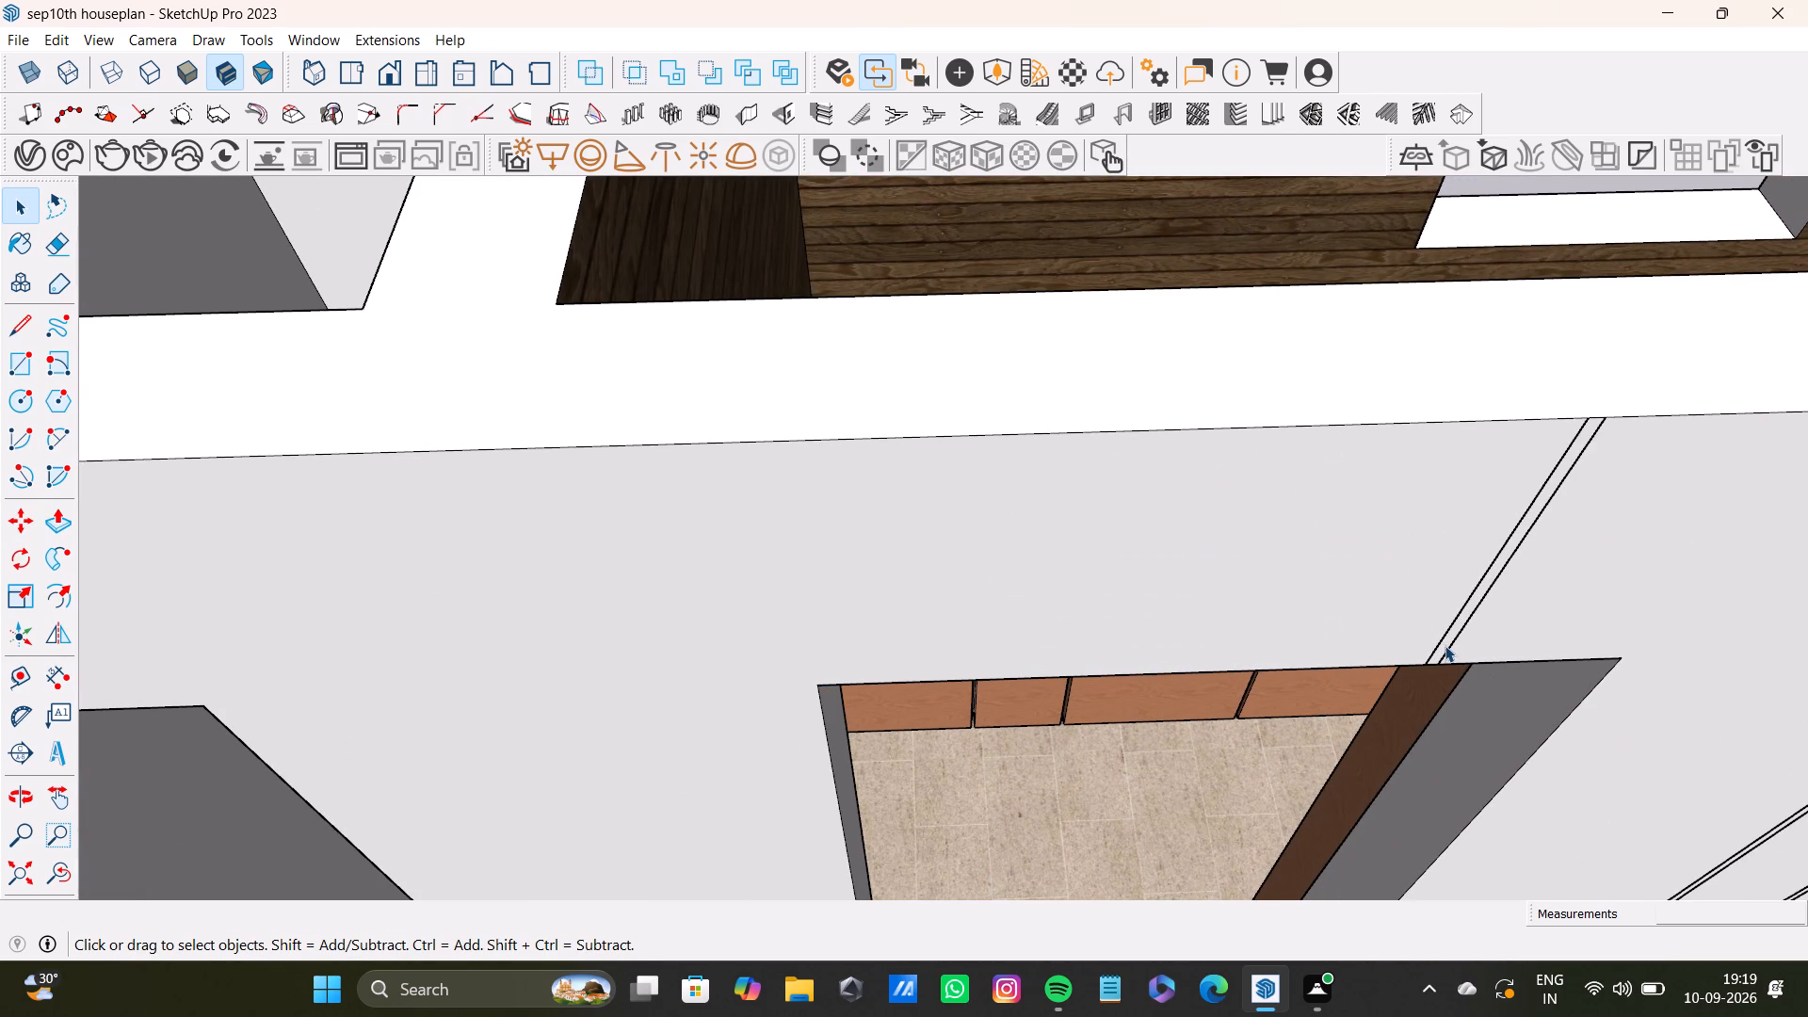
pyautogui.click(1440, 642)
pyautogui.press('Delete')
pyautogui.click(1452, 641)
pyautogui.press('Delete')
# Delete the first two pairs of vertical groove lines on the hall wall past the kitchen doorway, keeping the wall face.
pyautogui.scroll(-6, 1449, 633)
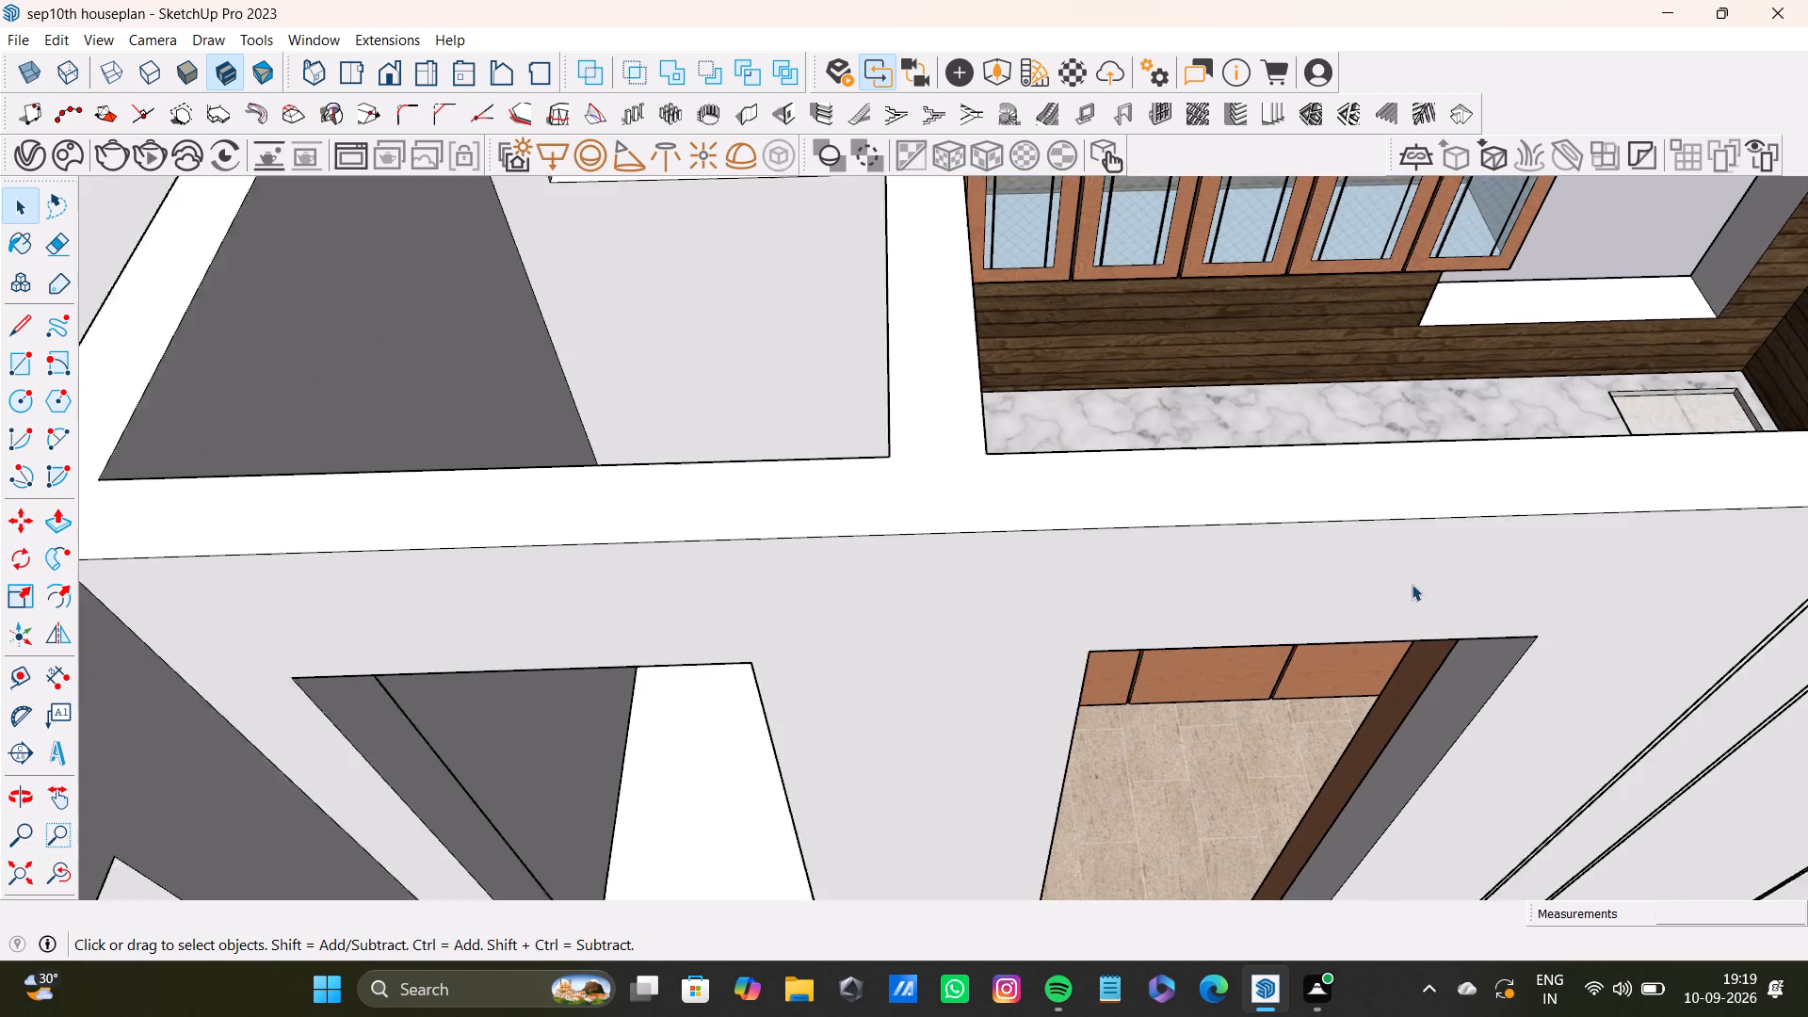
pyautogui.scroll(-8, 1412, 584)
pyautogui.keyDown('shift'); pyautogui.moveTo(1472, 605); pyautogui.dragTo(1168, 596, button='middle'); pyautogui.keyUp('shift')
pyautogui.scroll(15, 1405, 563)
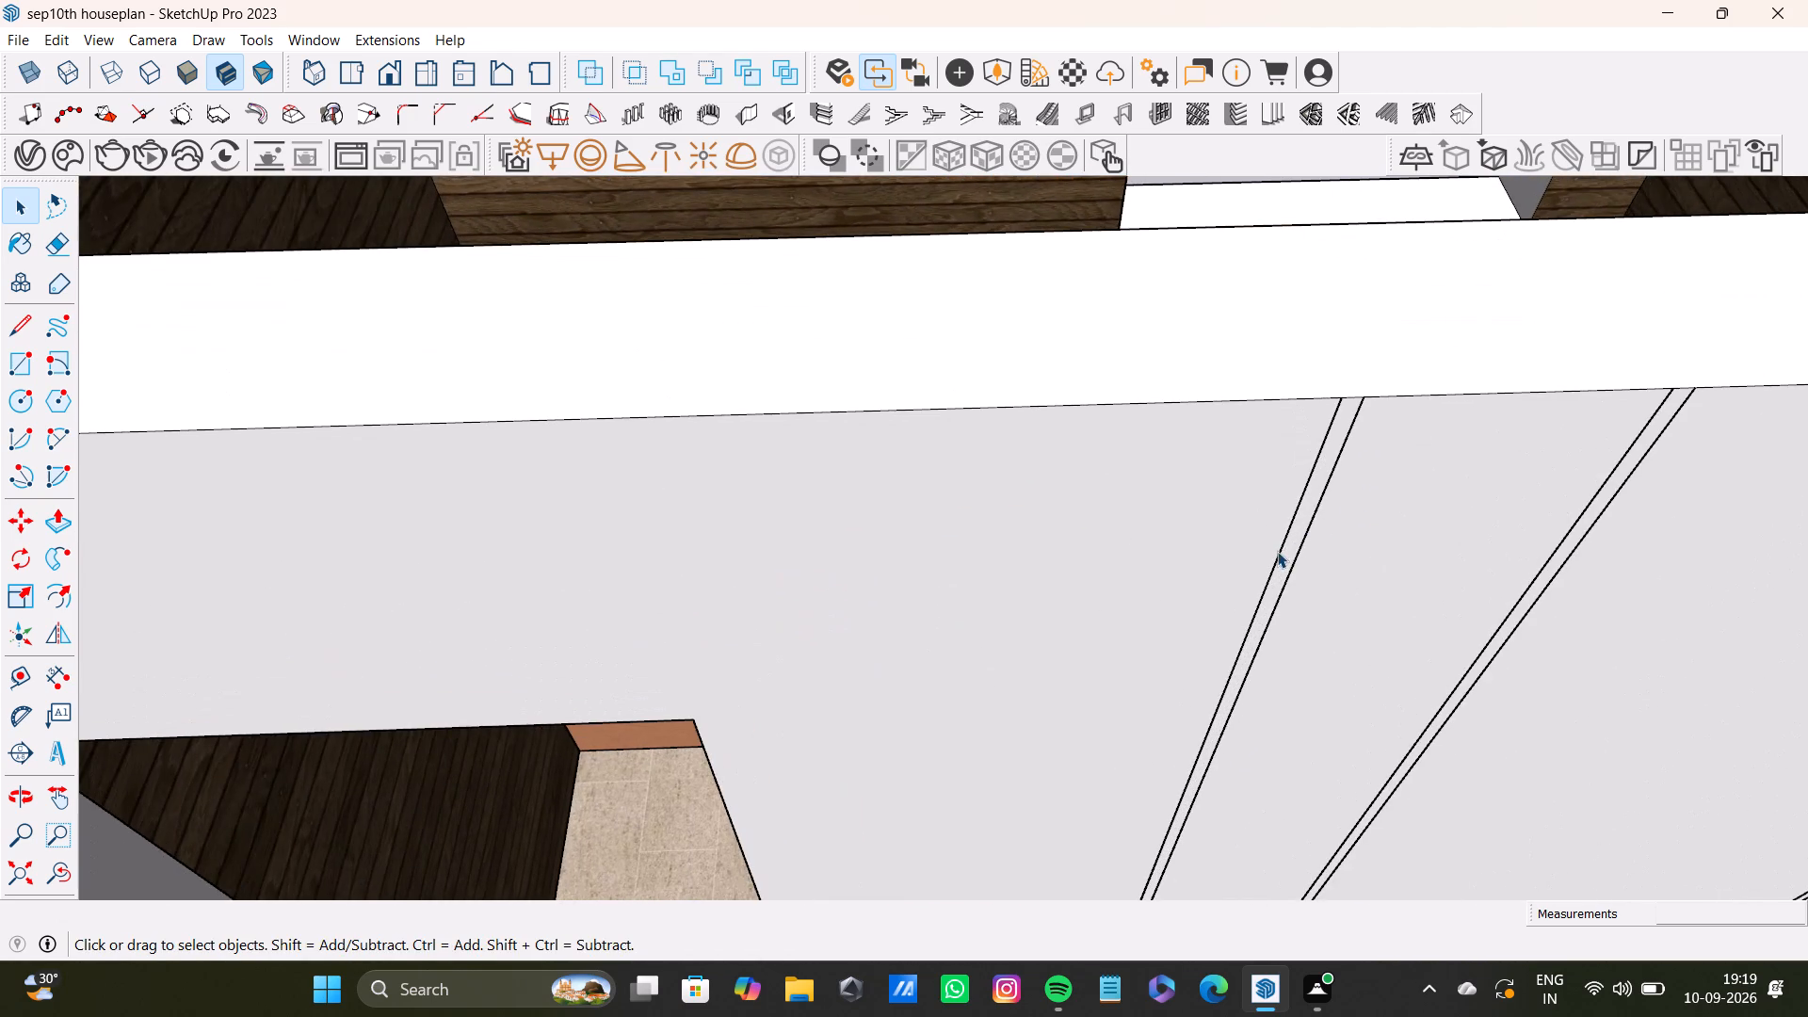
pyautogui.click(1277, 551)
pyautogui.press('Delete')
pyautogui.click(1278, 590)
pyautogui.press('Delete')
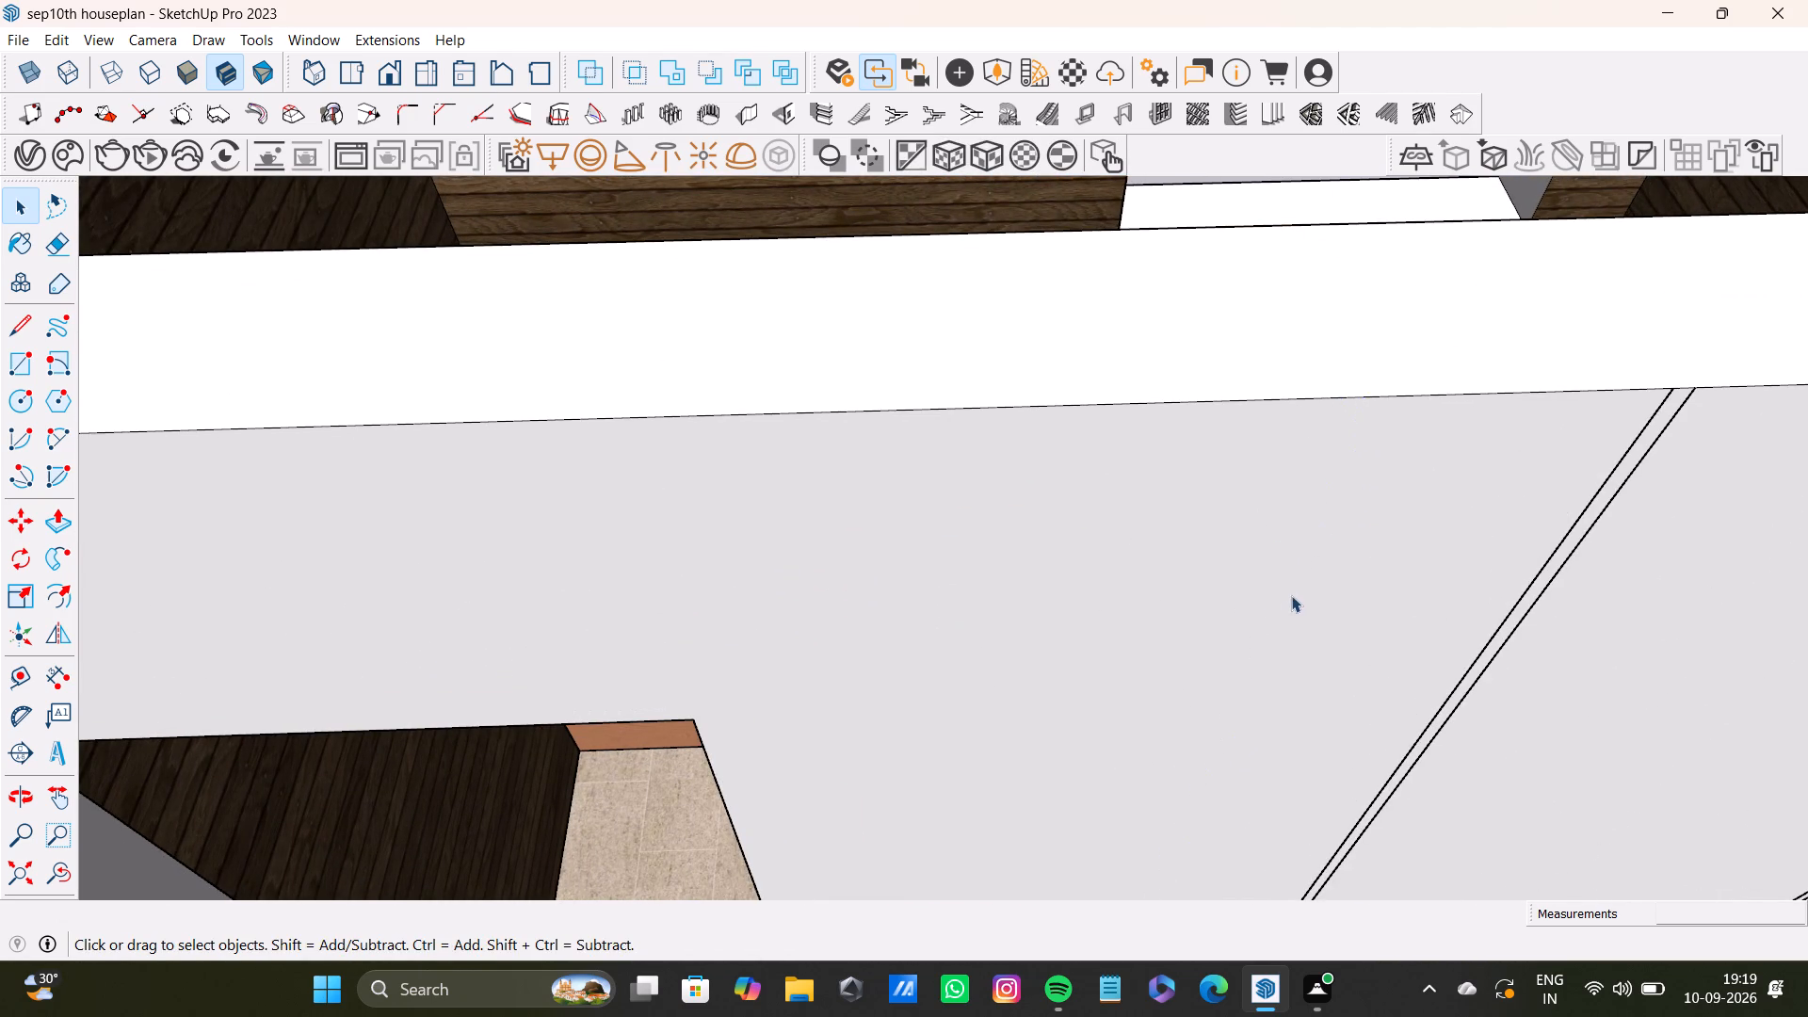
pyautogui.scroll(-8, 1478, 611)
pyautogui.keyDown('shift'); pyautogui.moveTo(1515, 639); pyautogui.dragTo(1288, 674, button='middle'); pyautogui.keyUp('shift')
pyautogui.scroll(7, 1288, 651)
pyautogui.click(1255, 621)
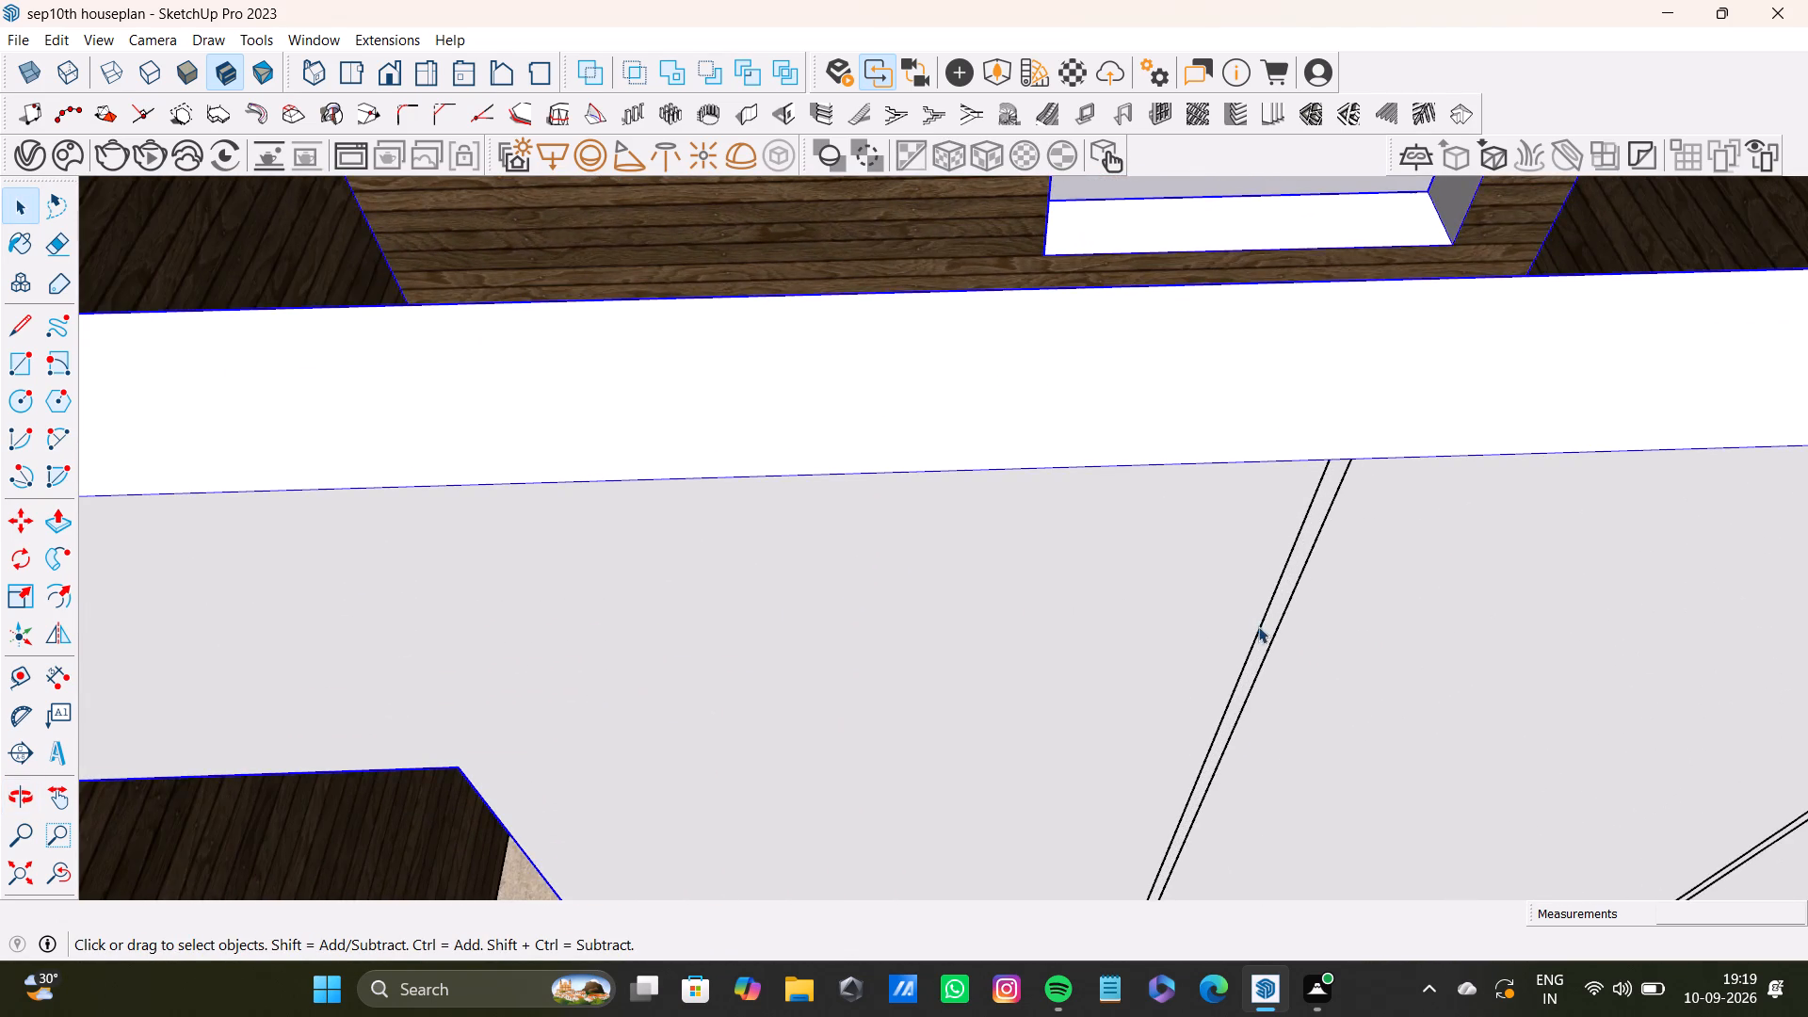
pyautogui.click(1258, 634)
pyautogui.press('Delete')
pyautogui.click(1273, 640)
pyautogui.press('Delete')
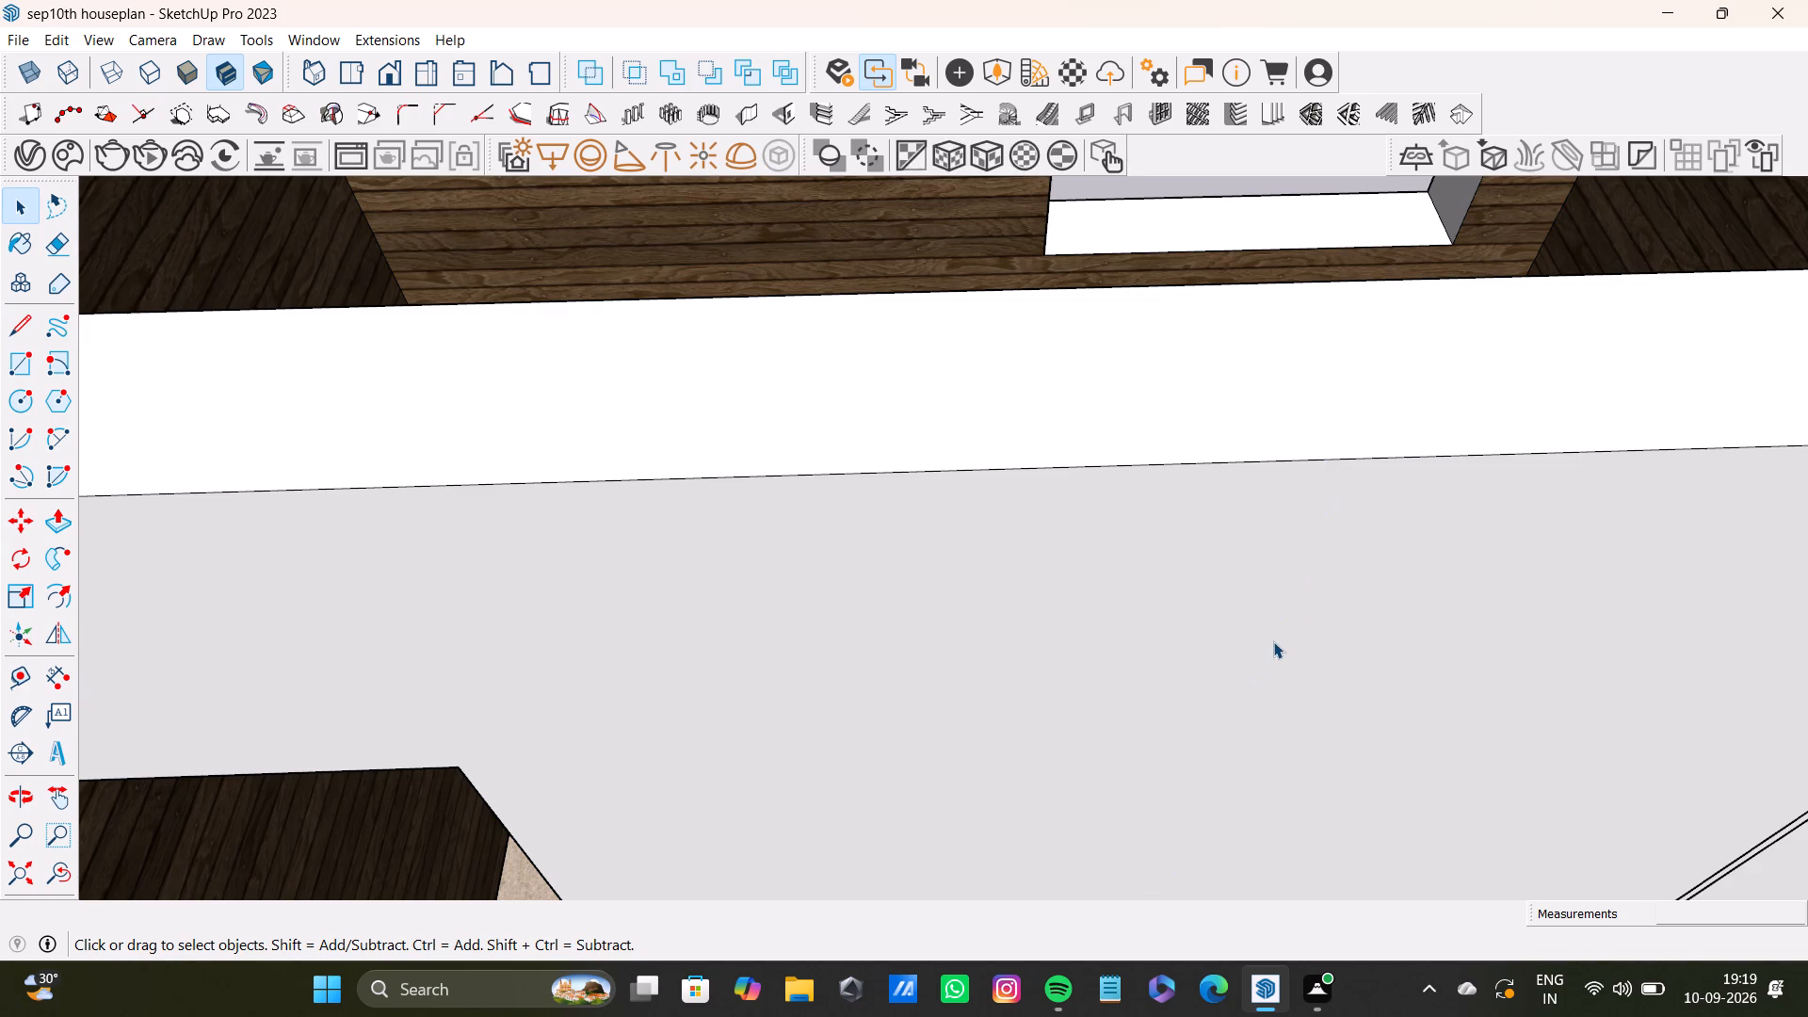
# Delete the remaining two pairs of vertical groove lines between the kitchen doorway and the hall wall's far corner.
pyautogui.scroll(-11, 1273, 641)
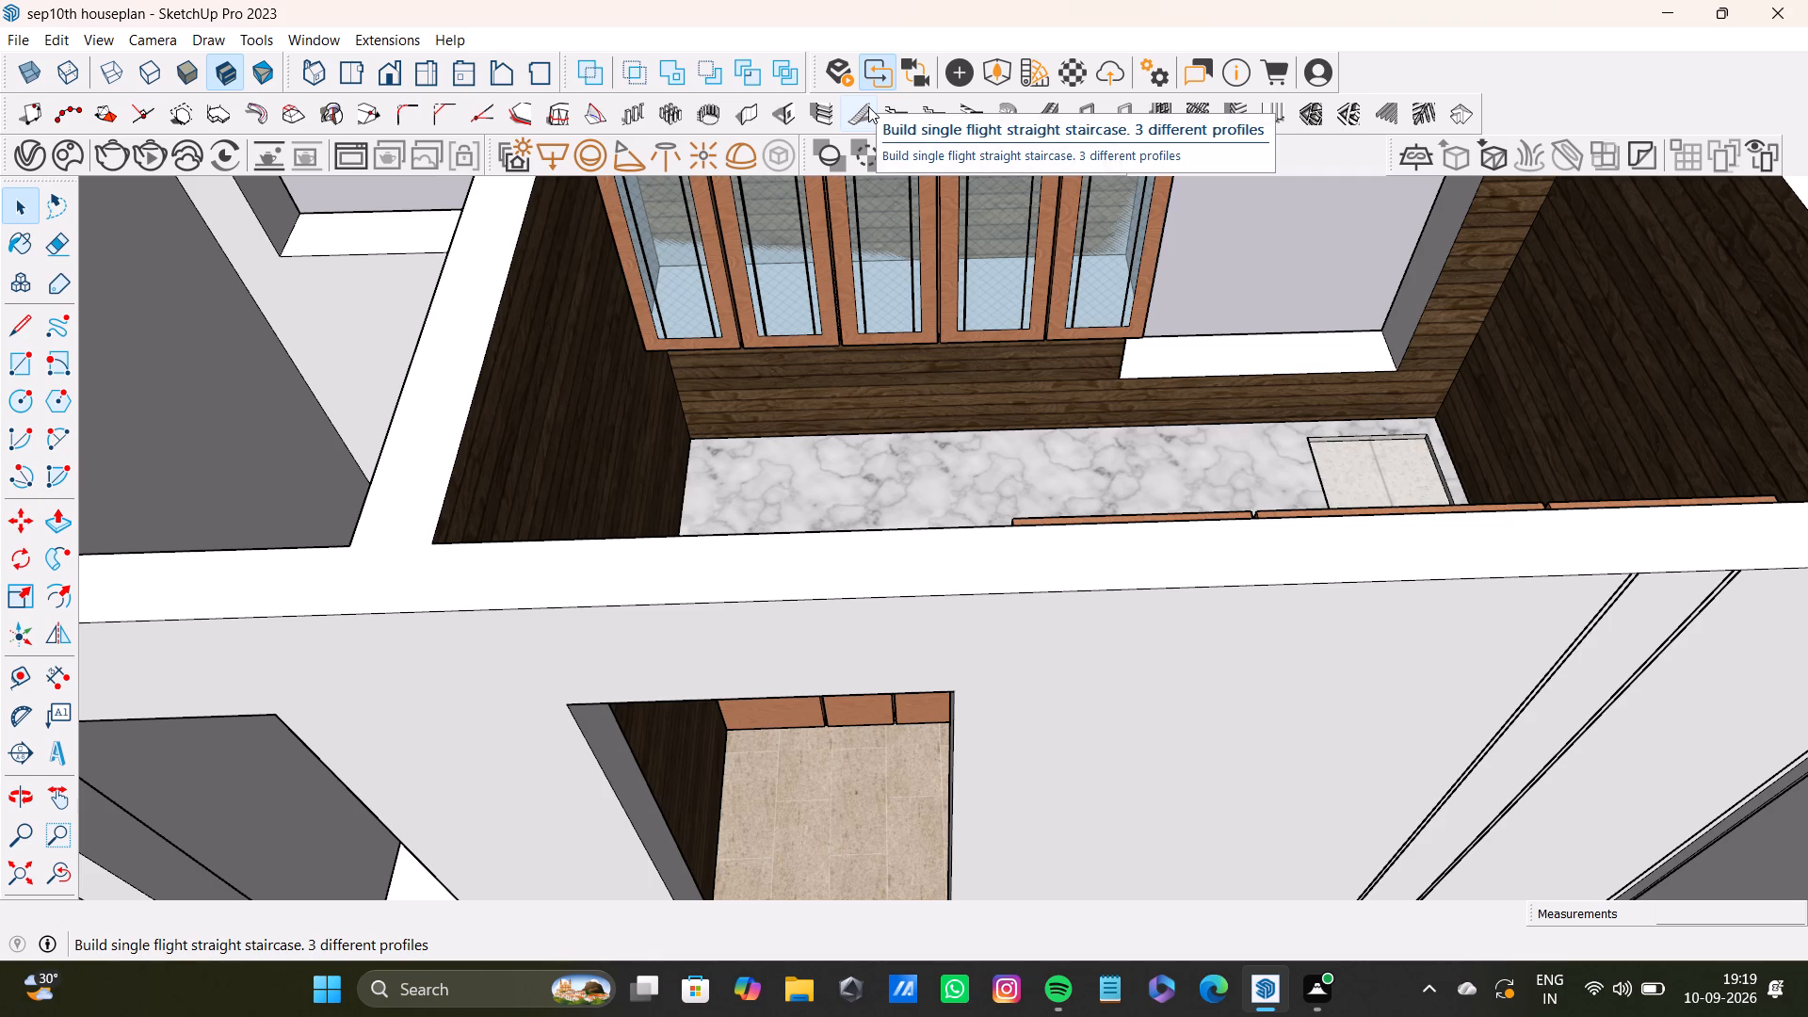
pyautogui.scroll(14, 1652, 618)
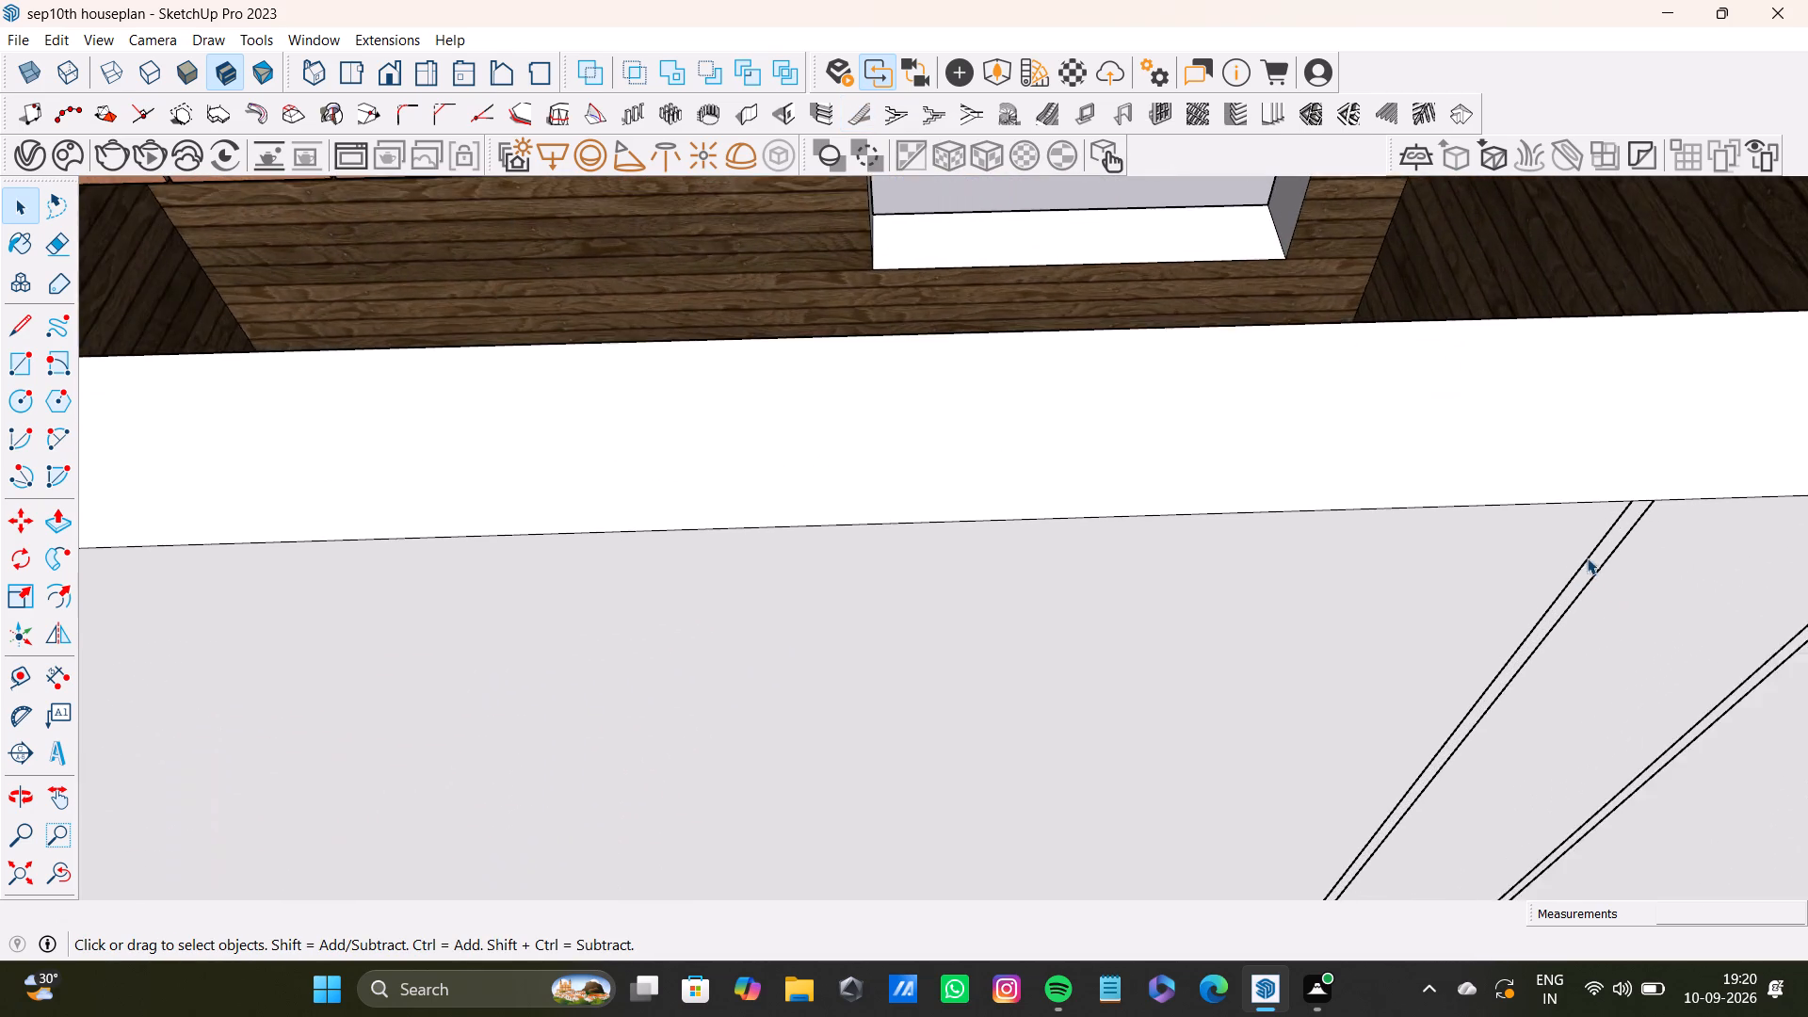
pyautogui.scroll(2, 1587, 557)
pyautogui.click(1590, 566)
pyautogui.click(1585, 560)
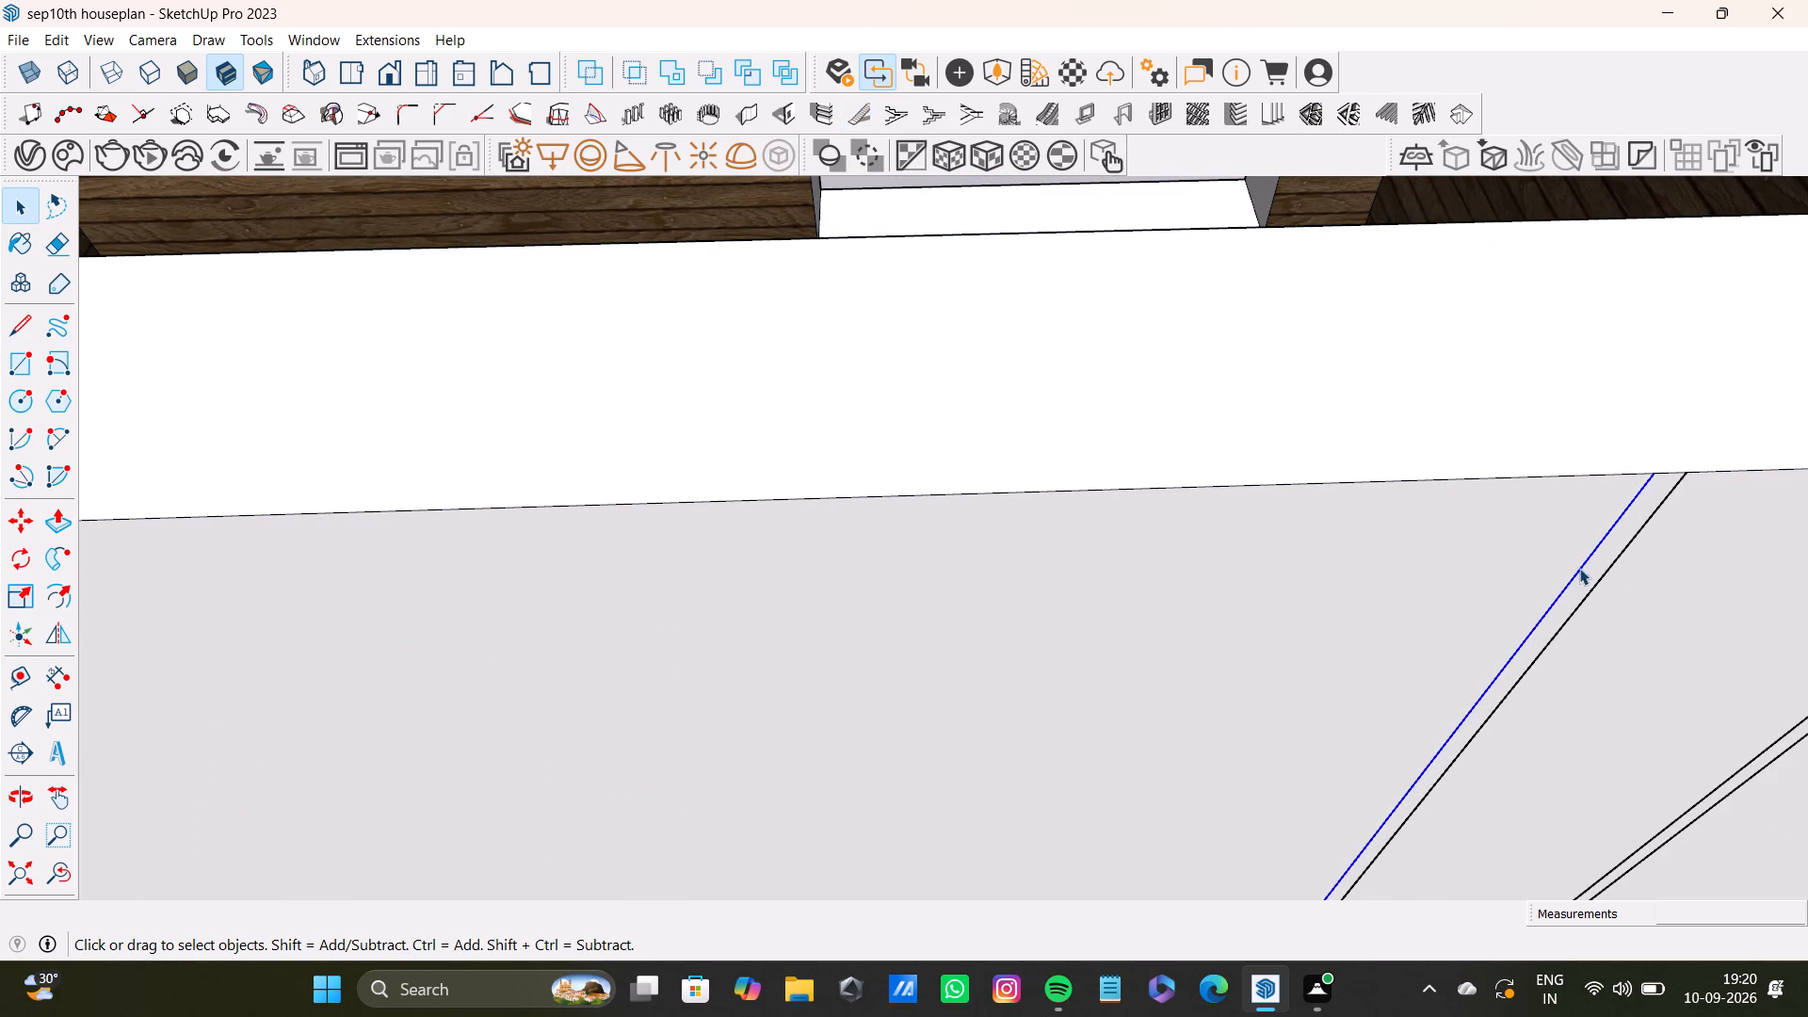
pyautogui.press('Delete')
pyautogui.click(1593, 592)
pyautogui.scroll(-10, 1591, 592)
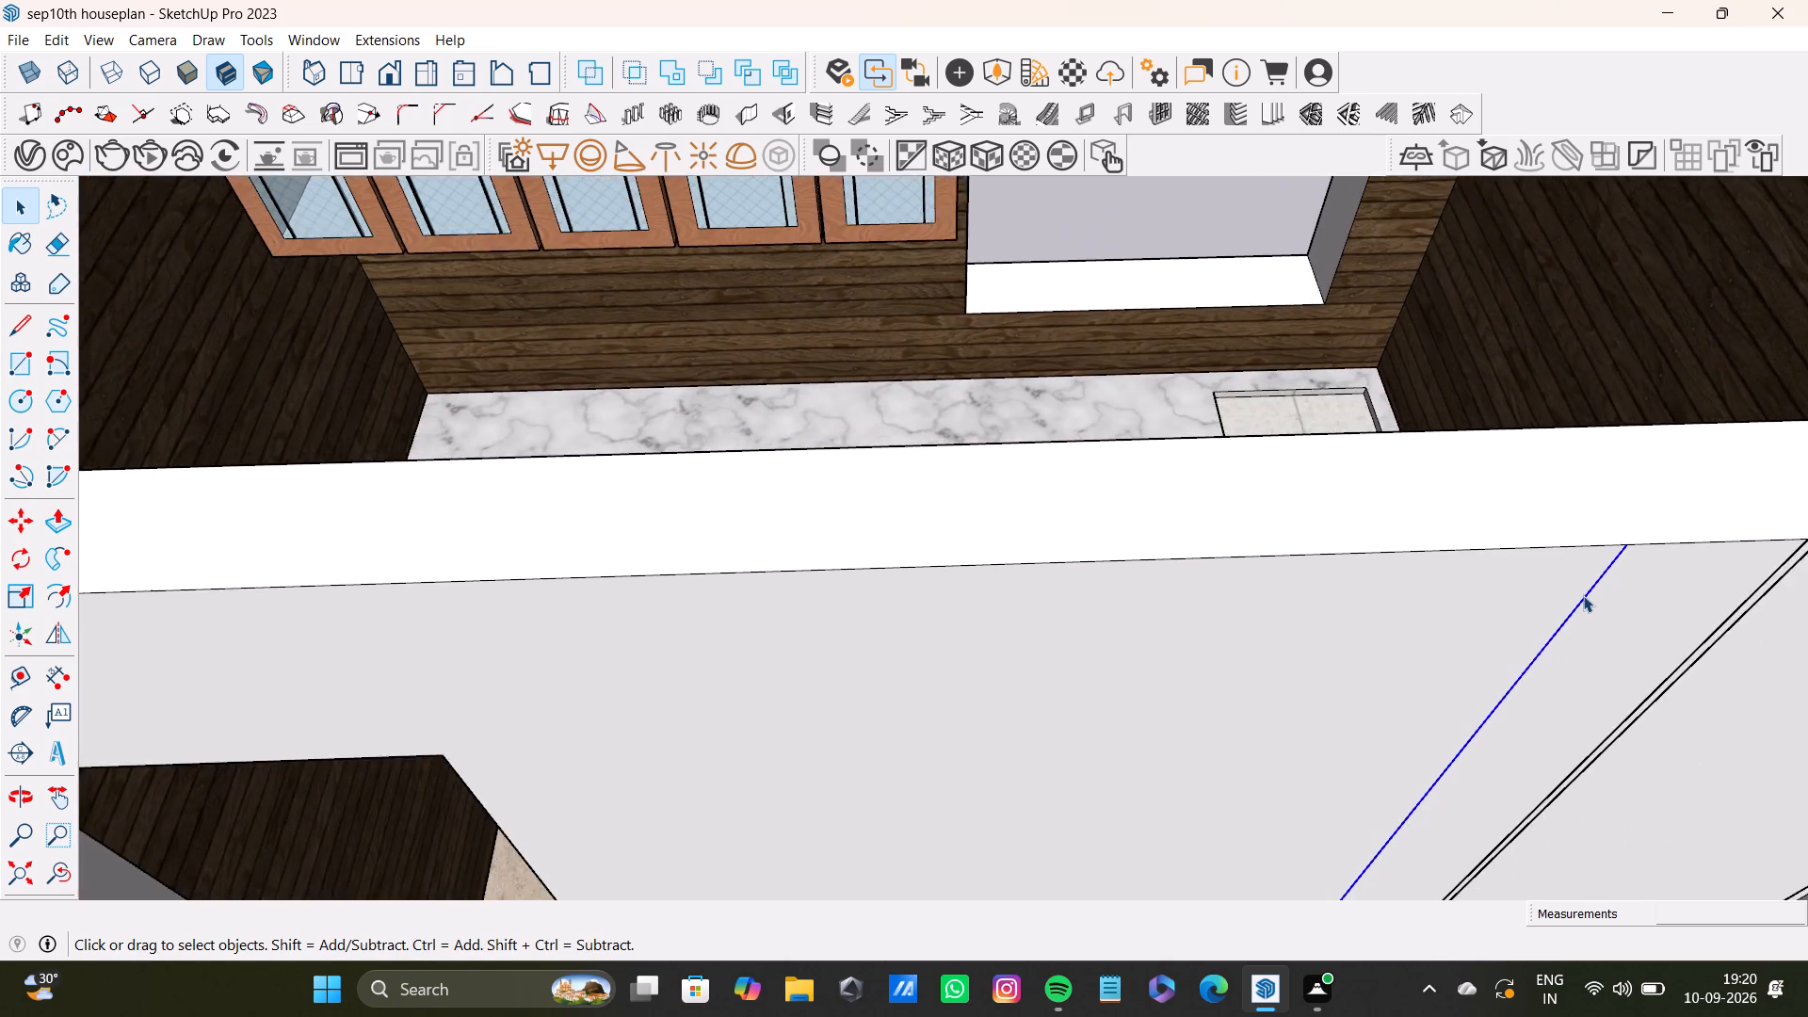
pyautogui.scroll(-4, 1583, 595)
pyautogui.press('Delete')
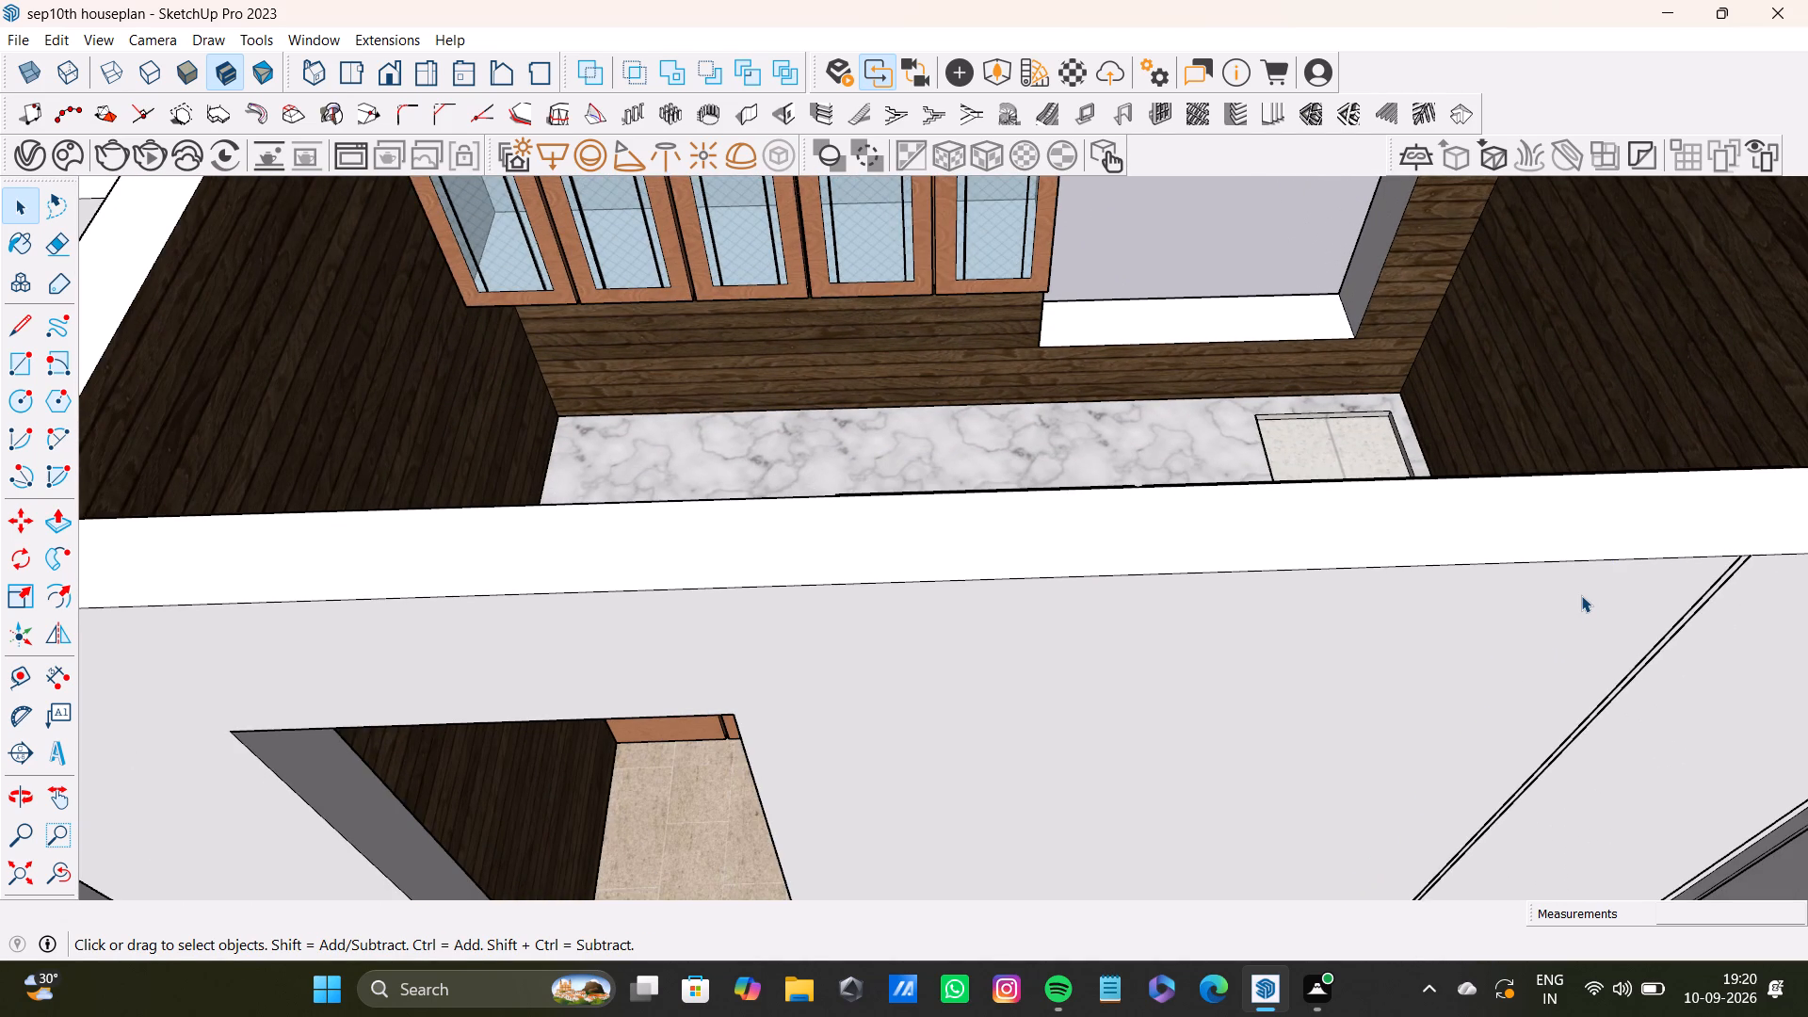
pyautogui.scroll(2, 1576, 624)
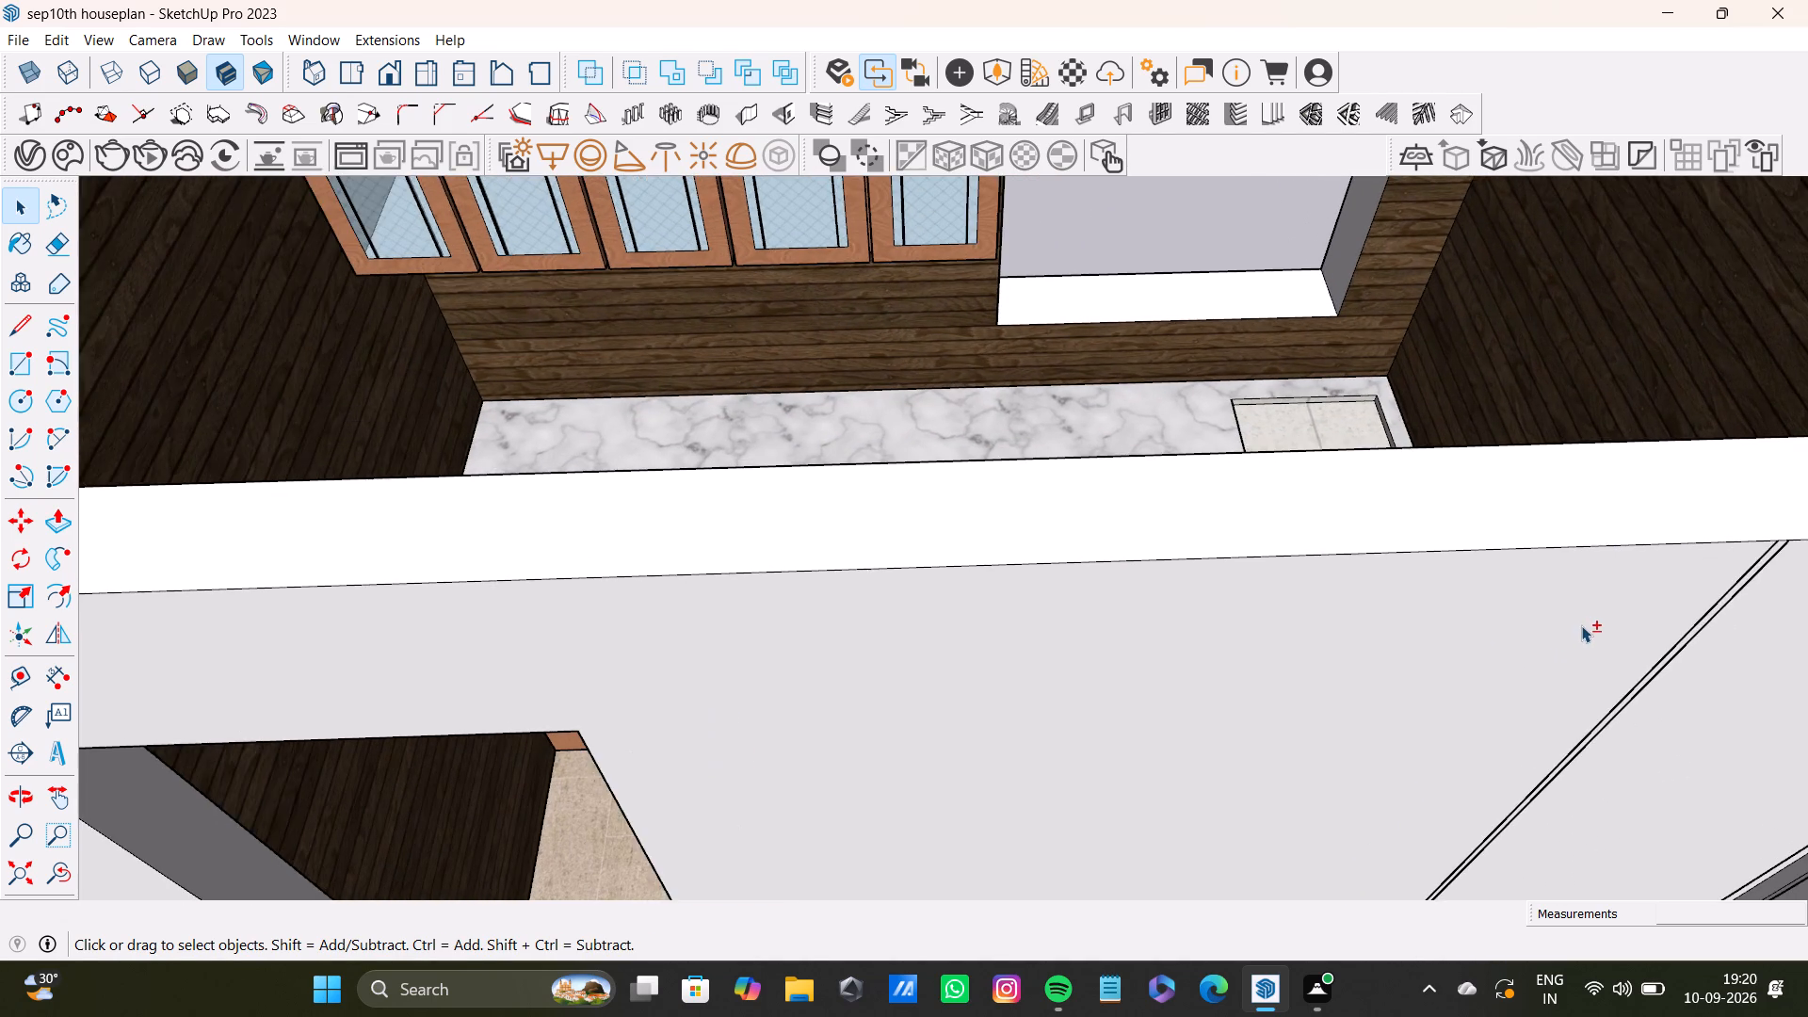
pyautogui.keyDown('shift'); pyautogui.moveTo(1581, 625); pyautogui.dragTo(1182, 495, button='middle'); pyautogui.keyUp('shift')
pyautogui.scroll(6, 1376, 478)
pyautogui.click(1323, 440)
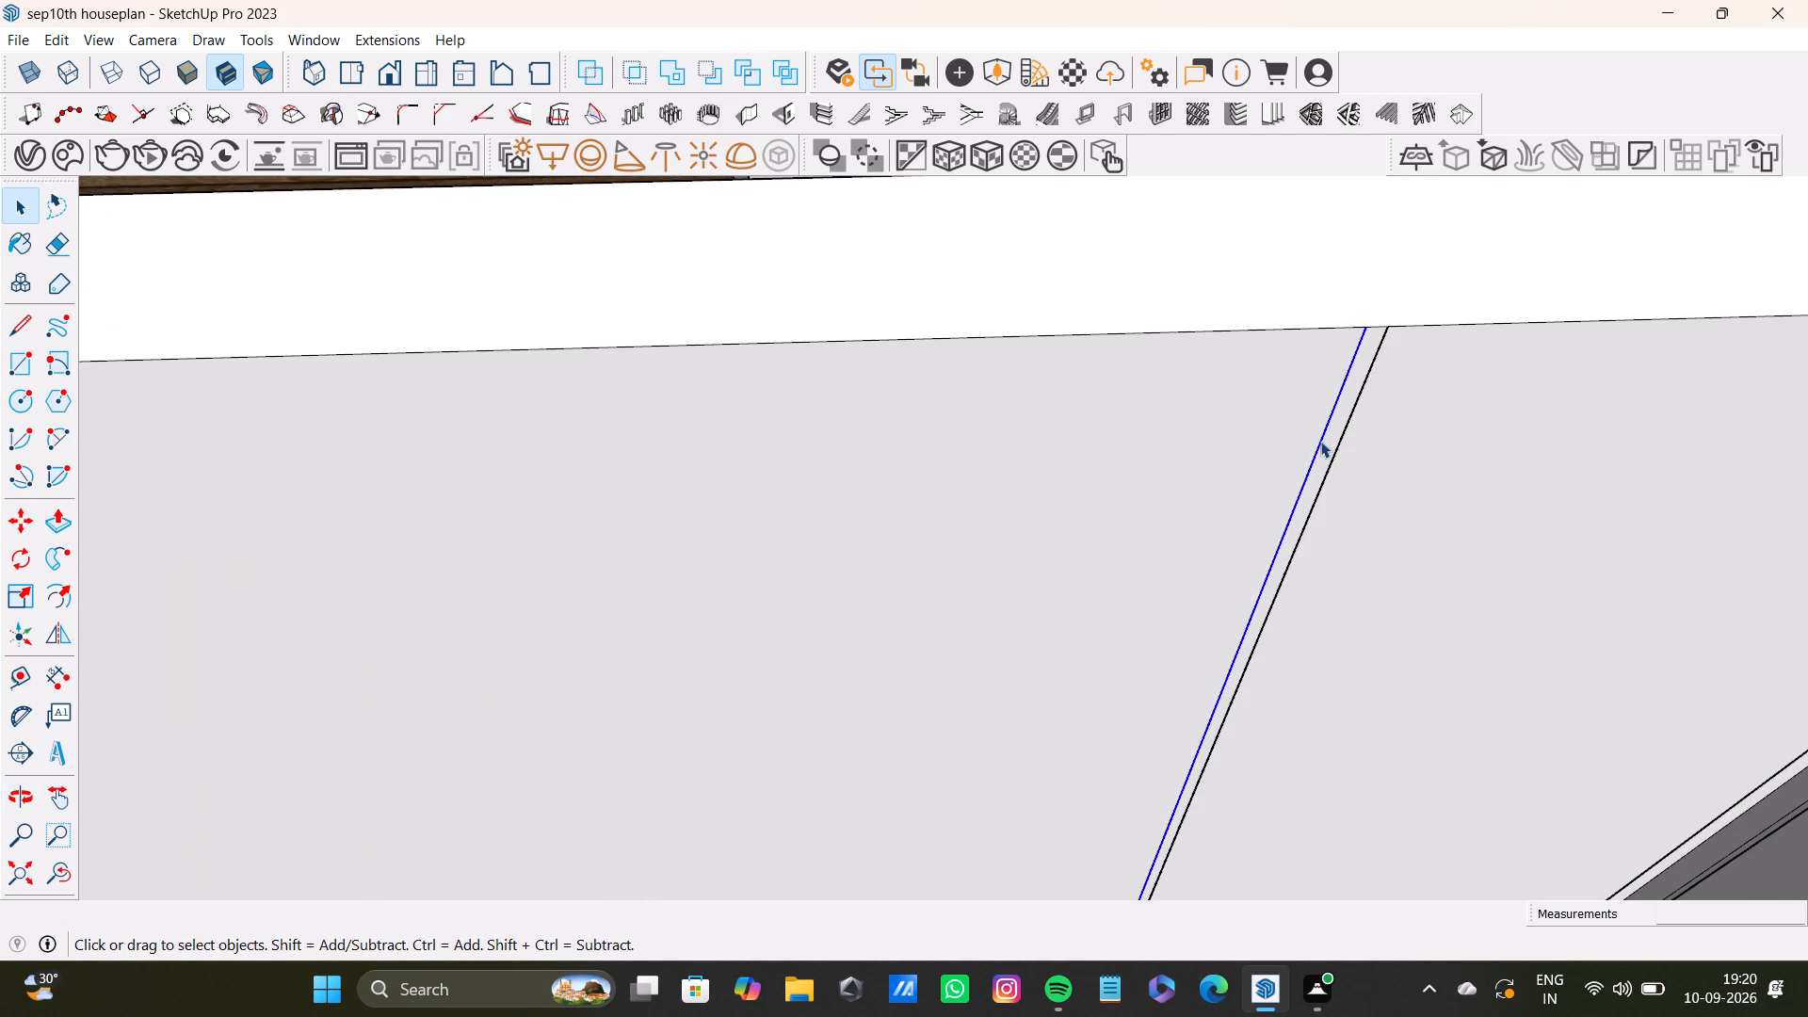
pyautogui.press('Delete')
pyautogui.click(1330, 469)
pyautogui.press('Delete')
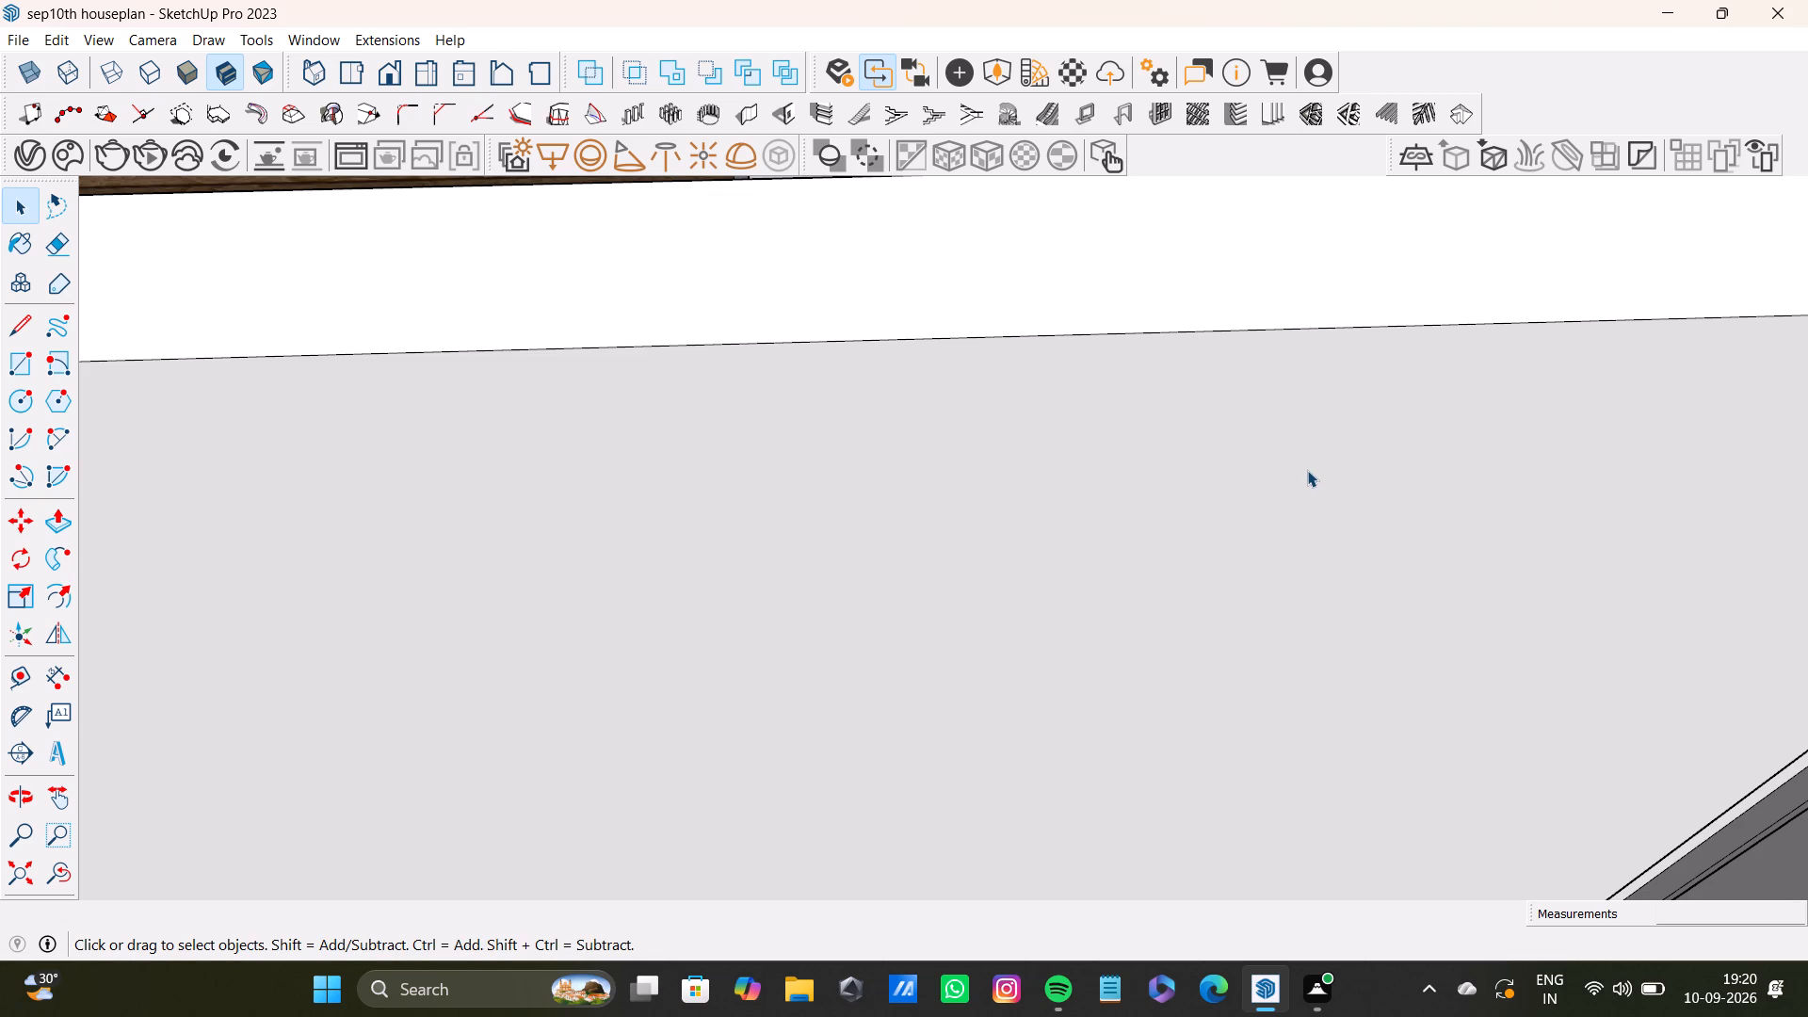
# Delete the single vertical groove line beside the hall wall's far corner, past the kitchen doorway.
pyautogui.scroll(-7, 1355, 607)
pyautogui.scroll(-19, 1332, 605)
pyautogui.scroll(8, 1523, 609)
pyautogui.keyDown('shift'); pyautogui.moveTo(1628, 545); pyautogui.dragTo(1595, 554, button='middle'); pyautogui.keyUp('shift')
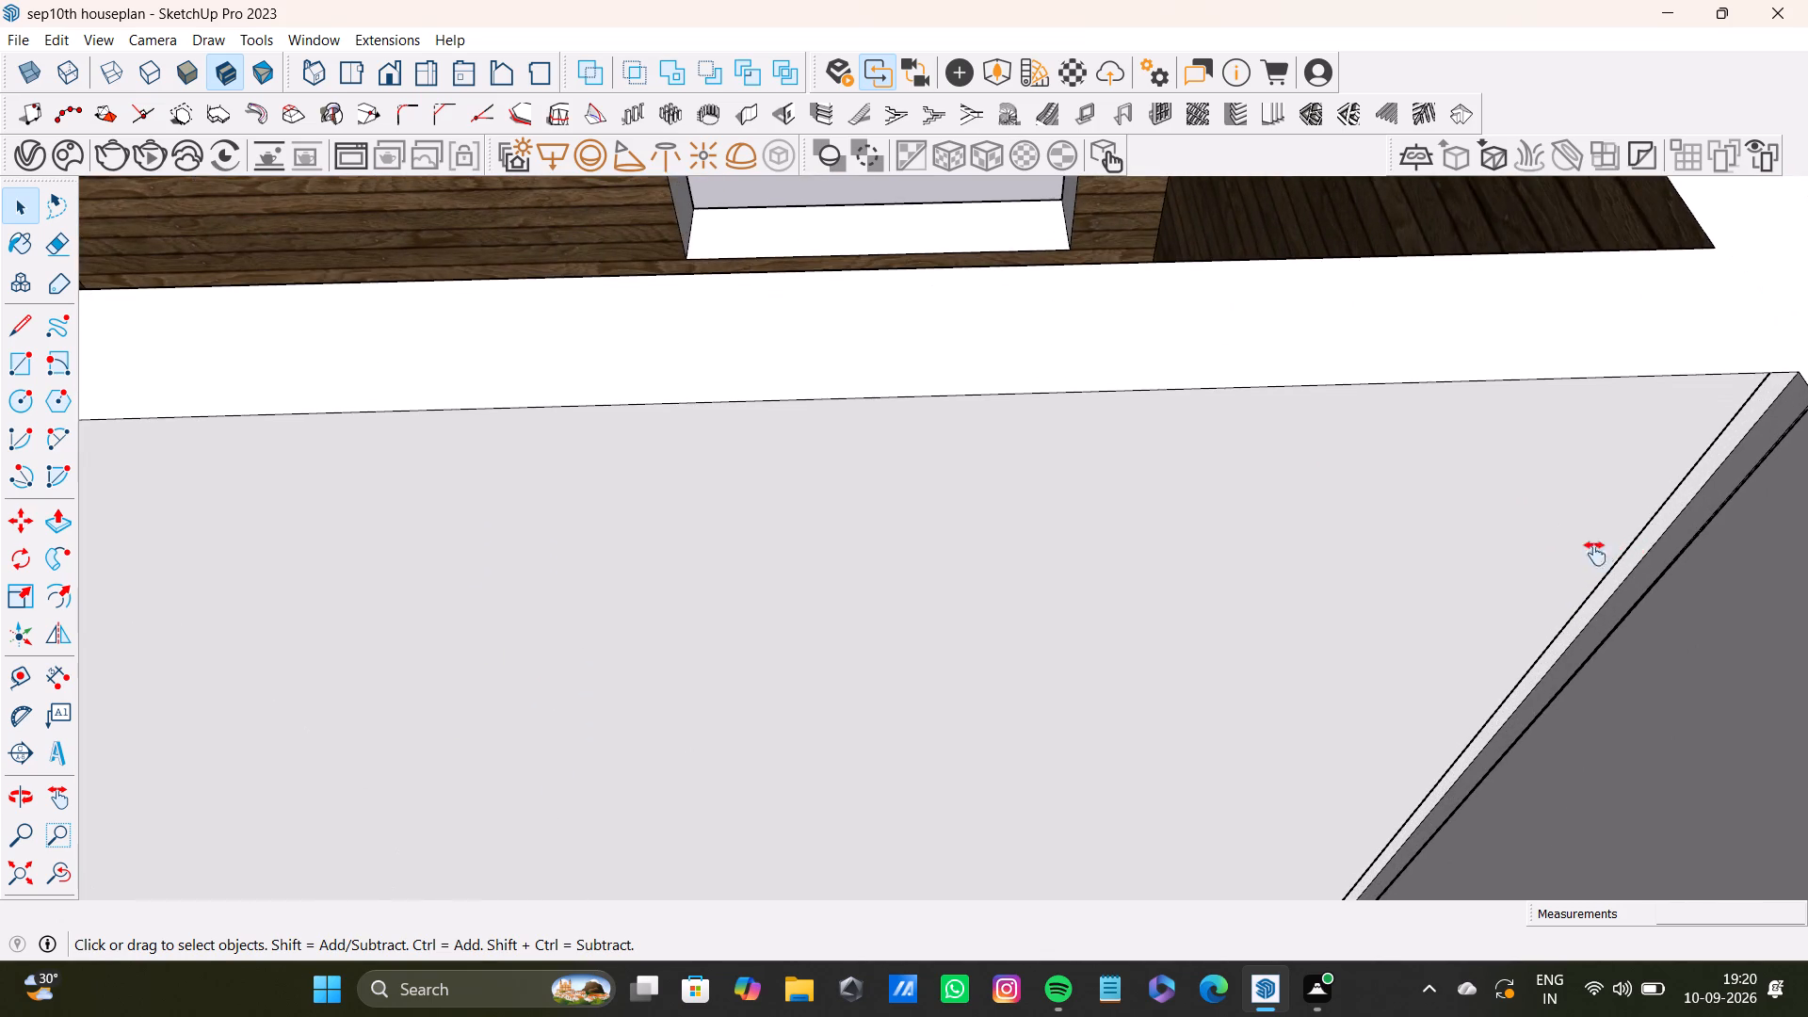
pyautogui.keyDown('shift'); pyautogui.moveTo(1595, 554); pyautogui.dragTo(1524, 574, button='middle'); pyautogui.keyUp('shift')
pyautogui.scroll(6, 1576, 525)
pyautogui.click(1577, 509)
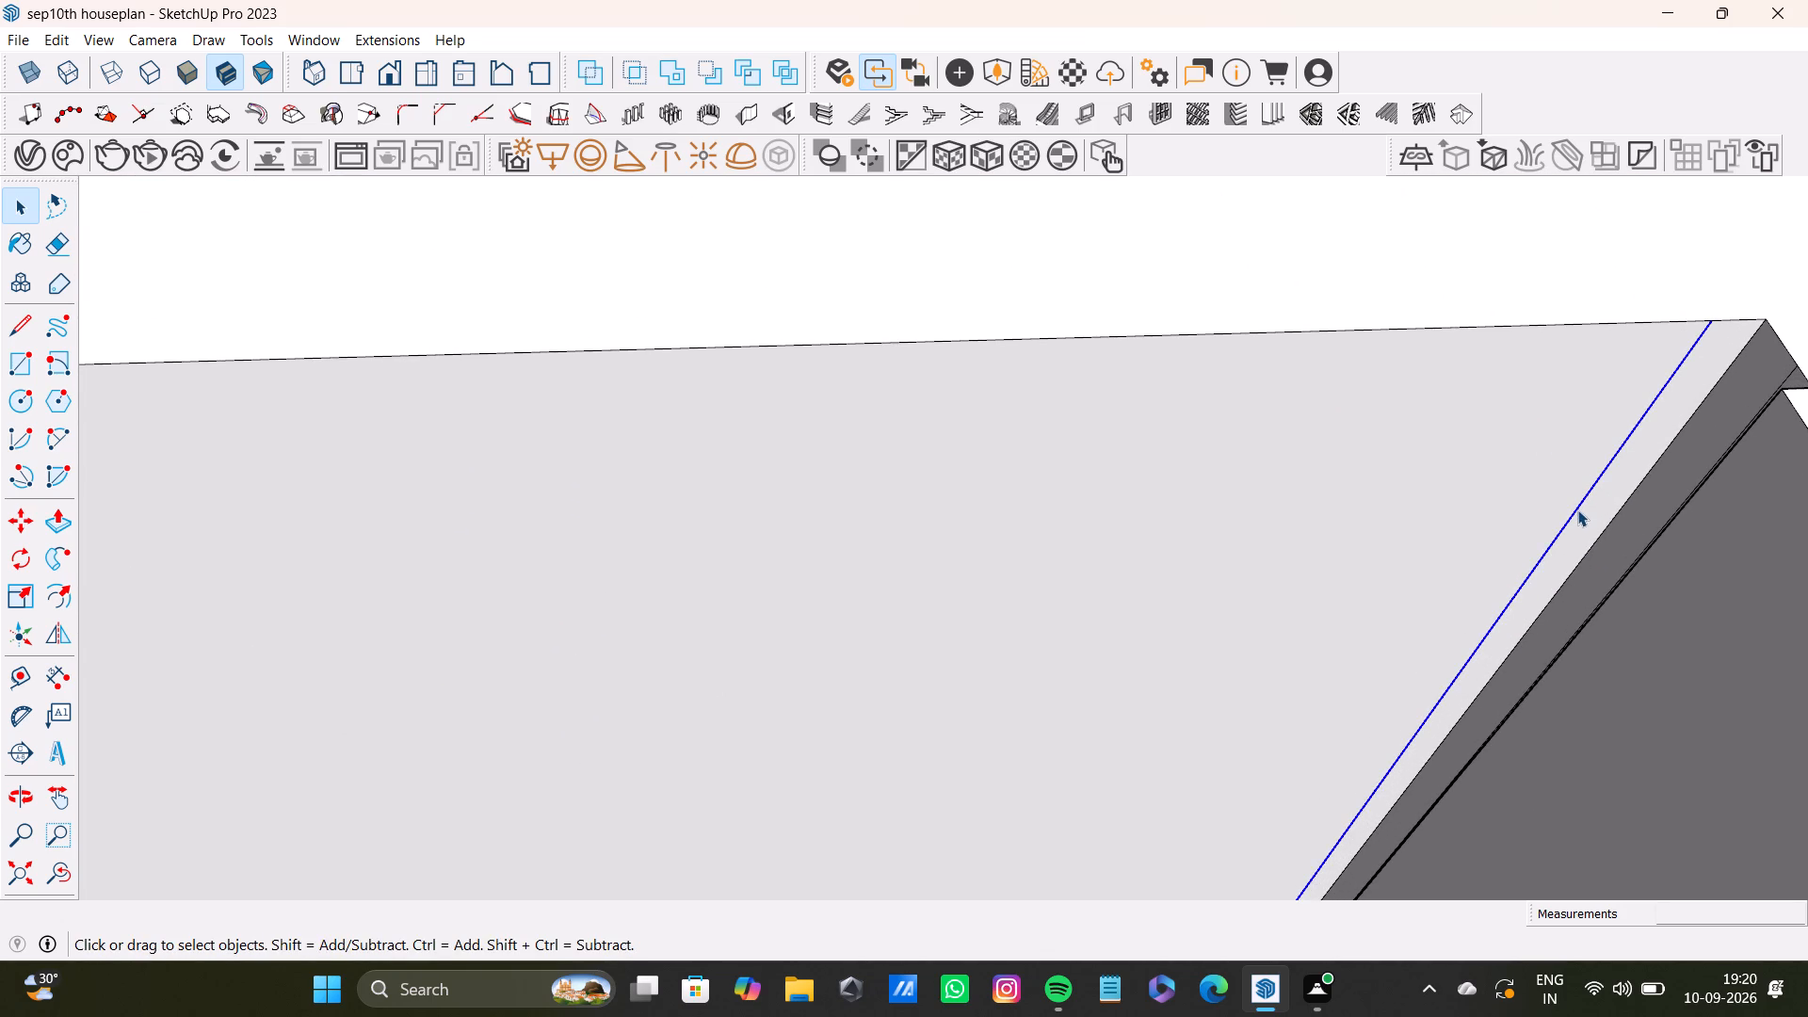
pyautogui.press('Delete')
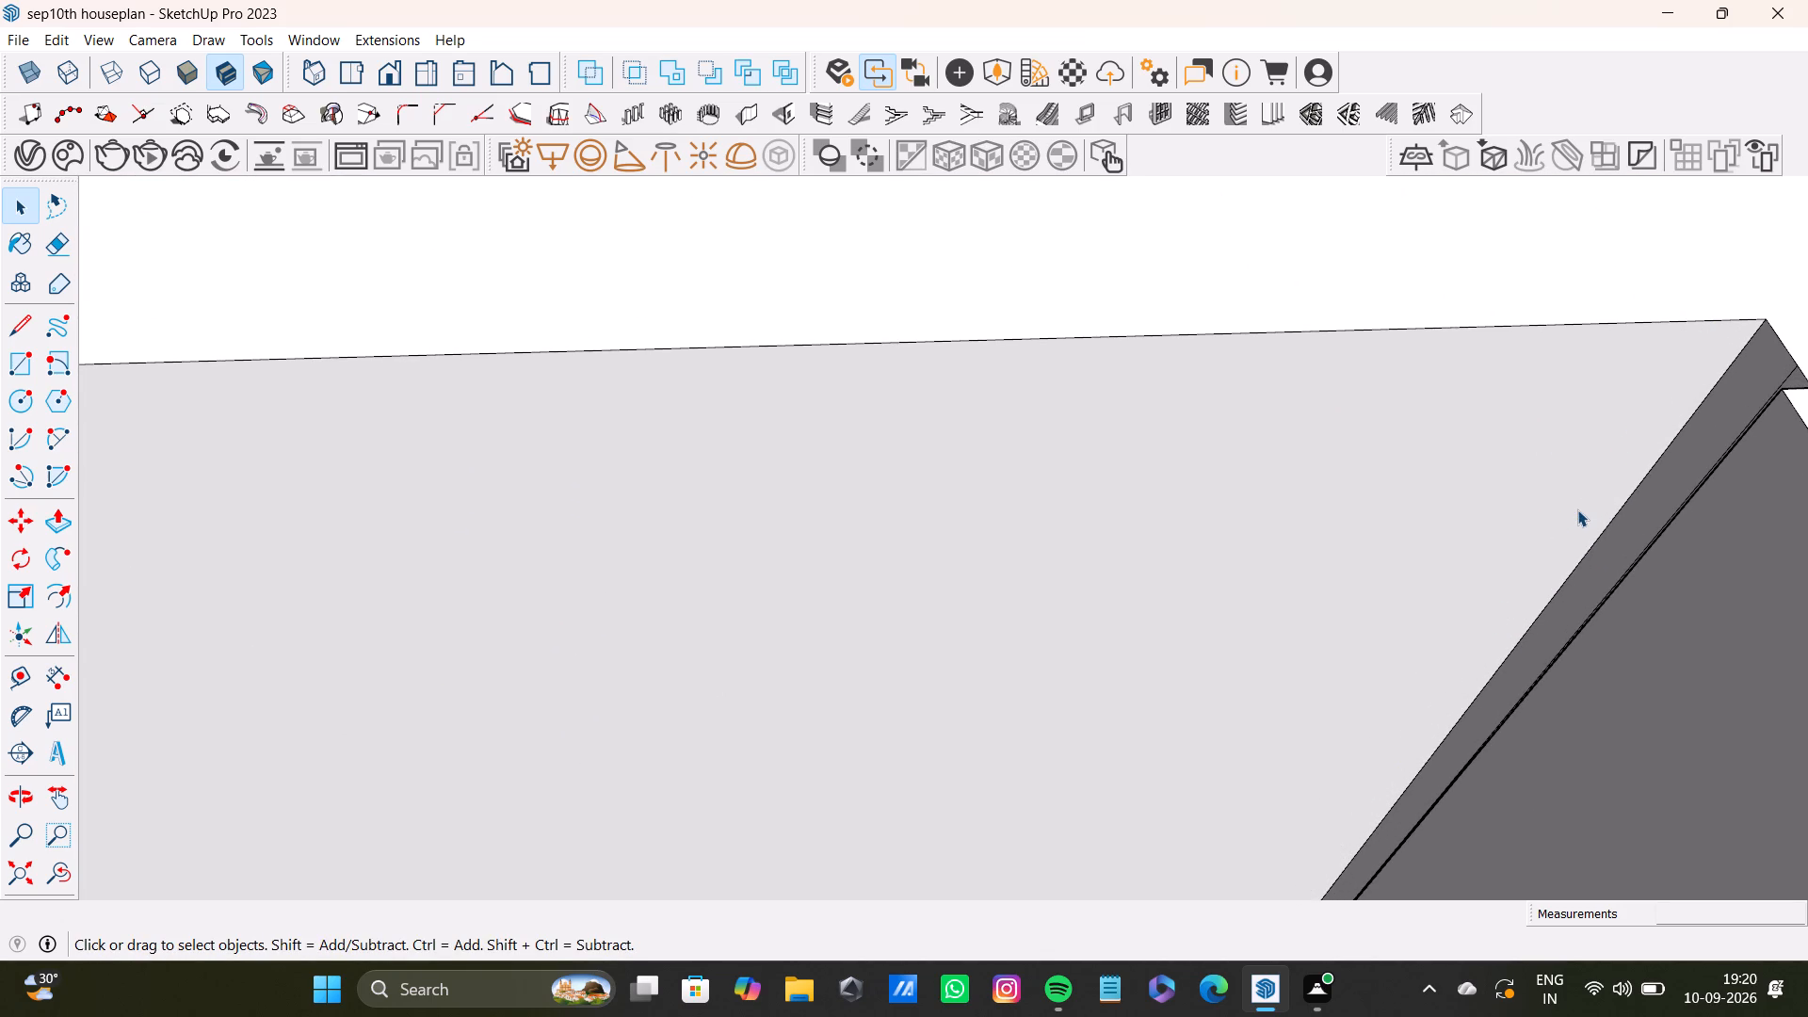
pyautogui.press('space')
# Examine the whole hall wall around both doorways and select its face to check that it is one continuous surface.
pyautogui.scroll(-13, 1349, 478)
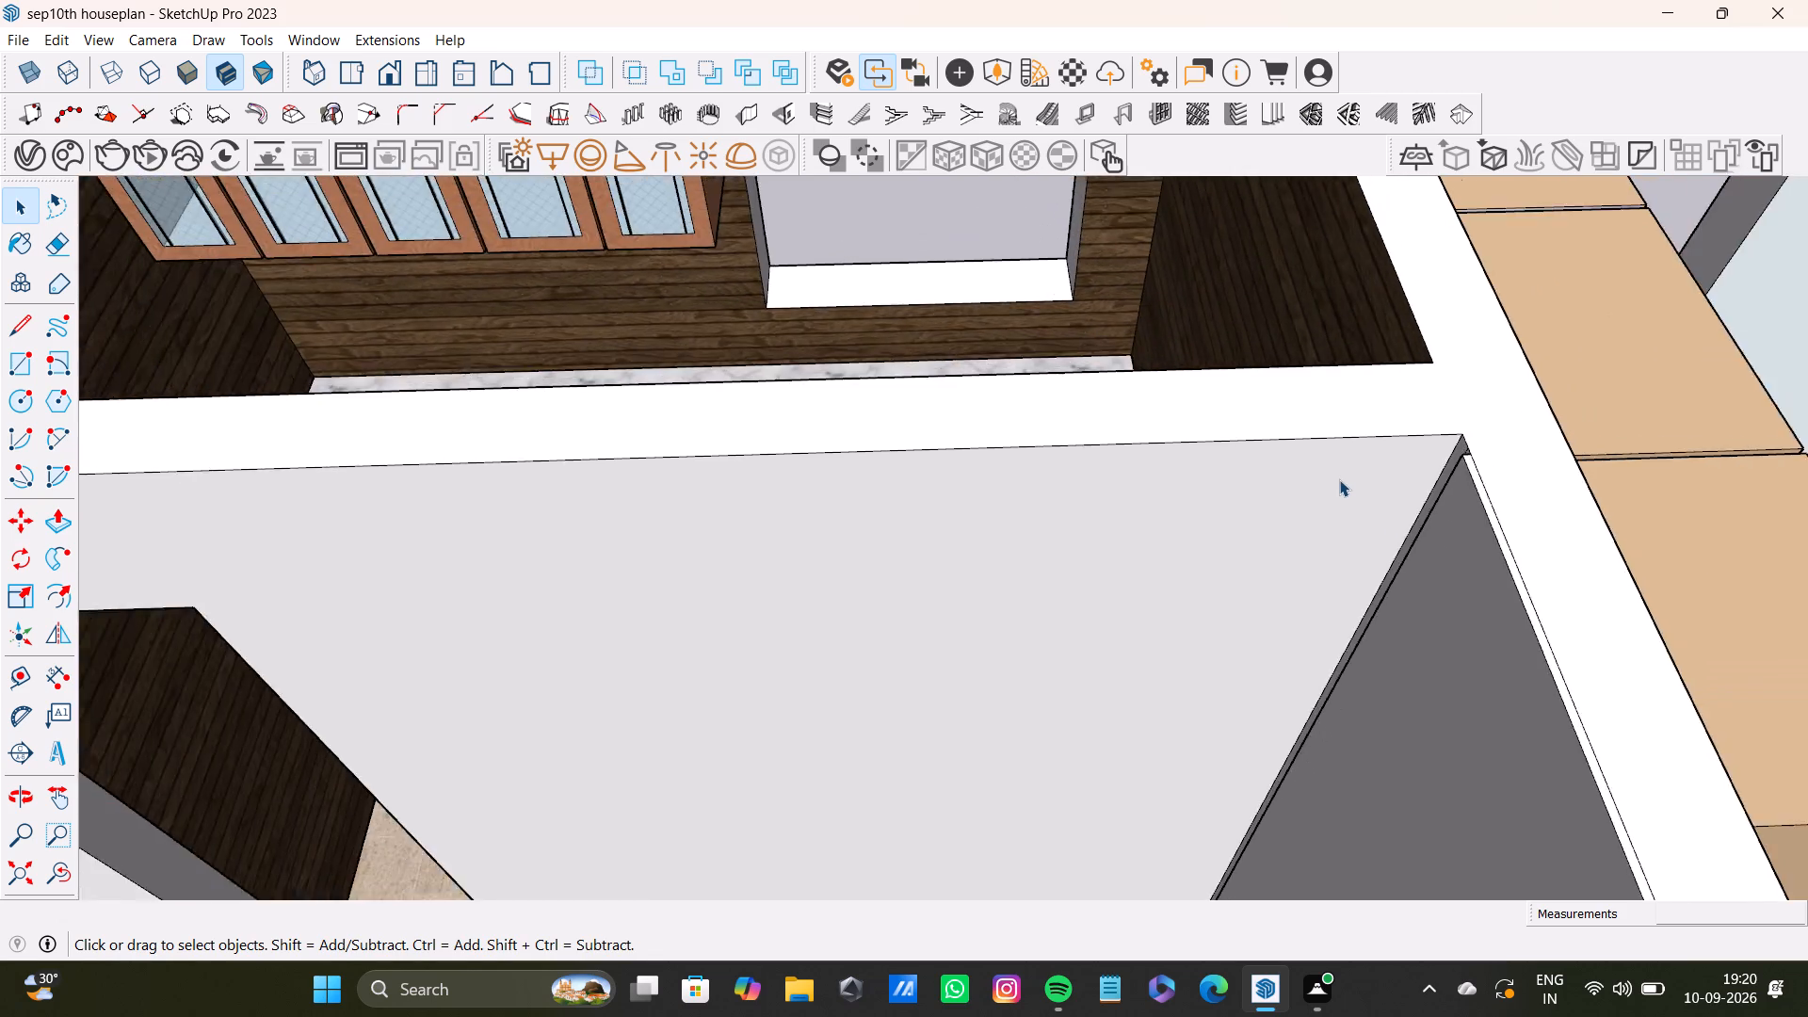
pyautogui.scroll(-13, 1339, 479)
pyautogui.keyDown('shift'); pyautogui.moveTo(1320, 510); pyautogui.dragTo(1401, 506, button='middle'); pyautogui.keyUp('shift')
pyautogui.click(176, 414)
pyautogui.scroll(3, 1071, 523)
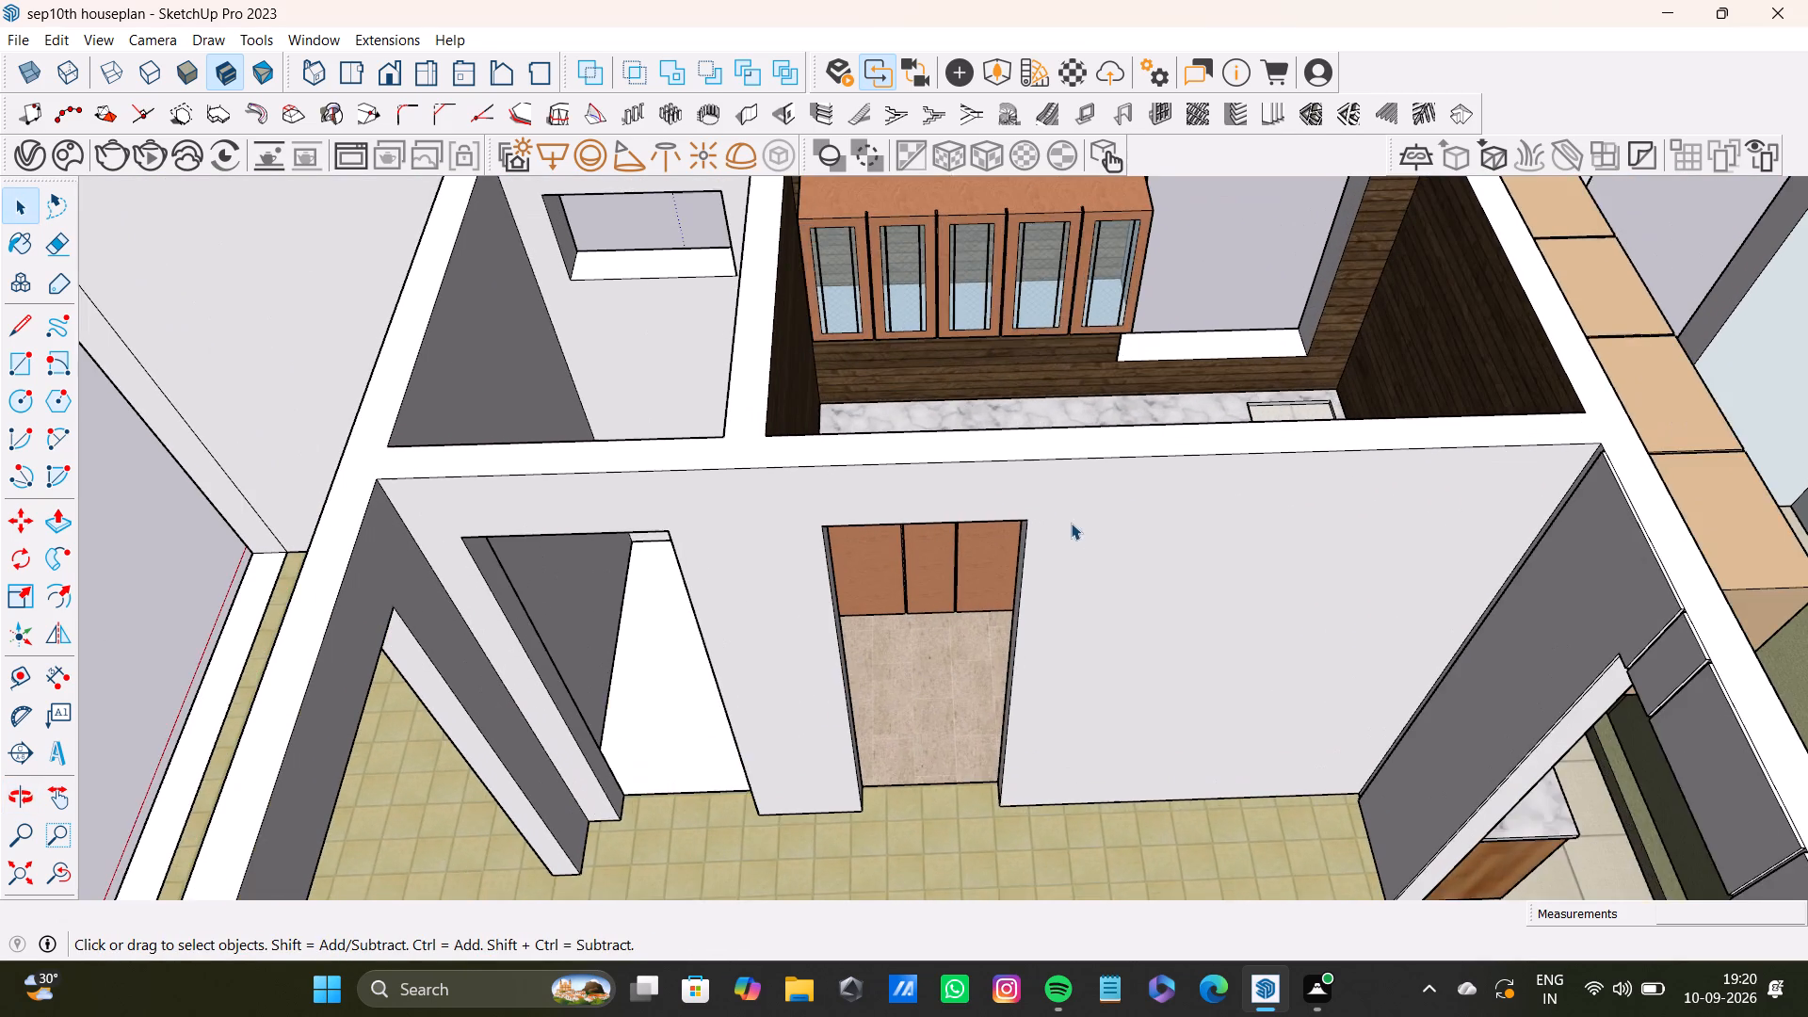
pyautogui.tripleClick(1164, 540)
pyautogui.click(1164, 540)
pyautogui.doubleClick(1178, 576)
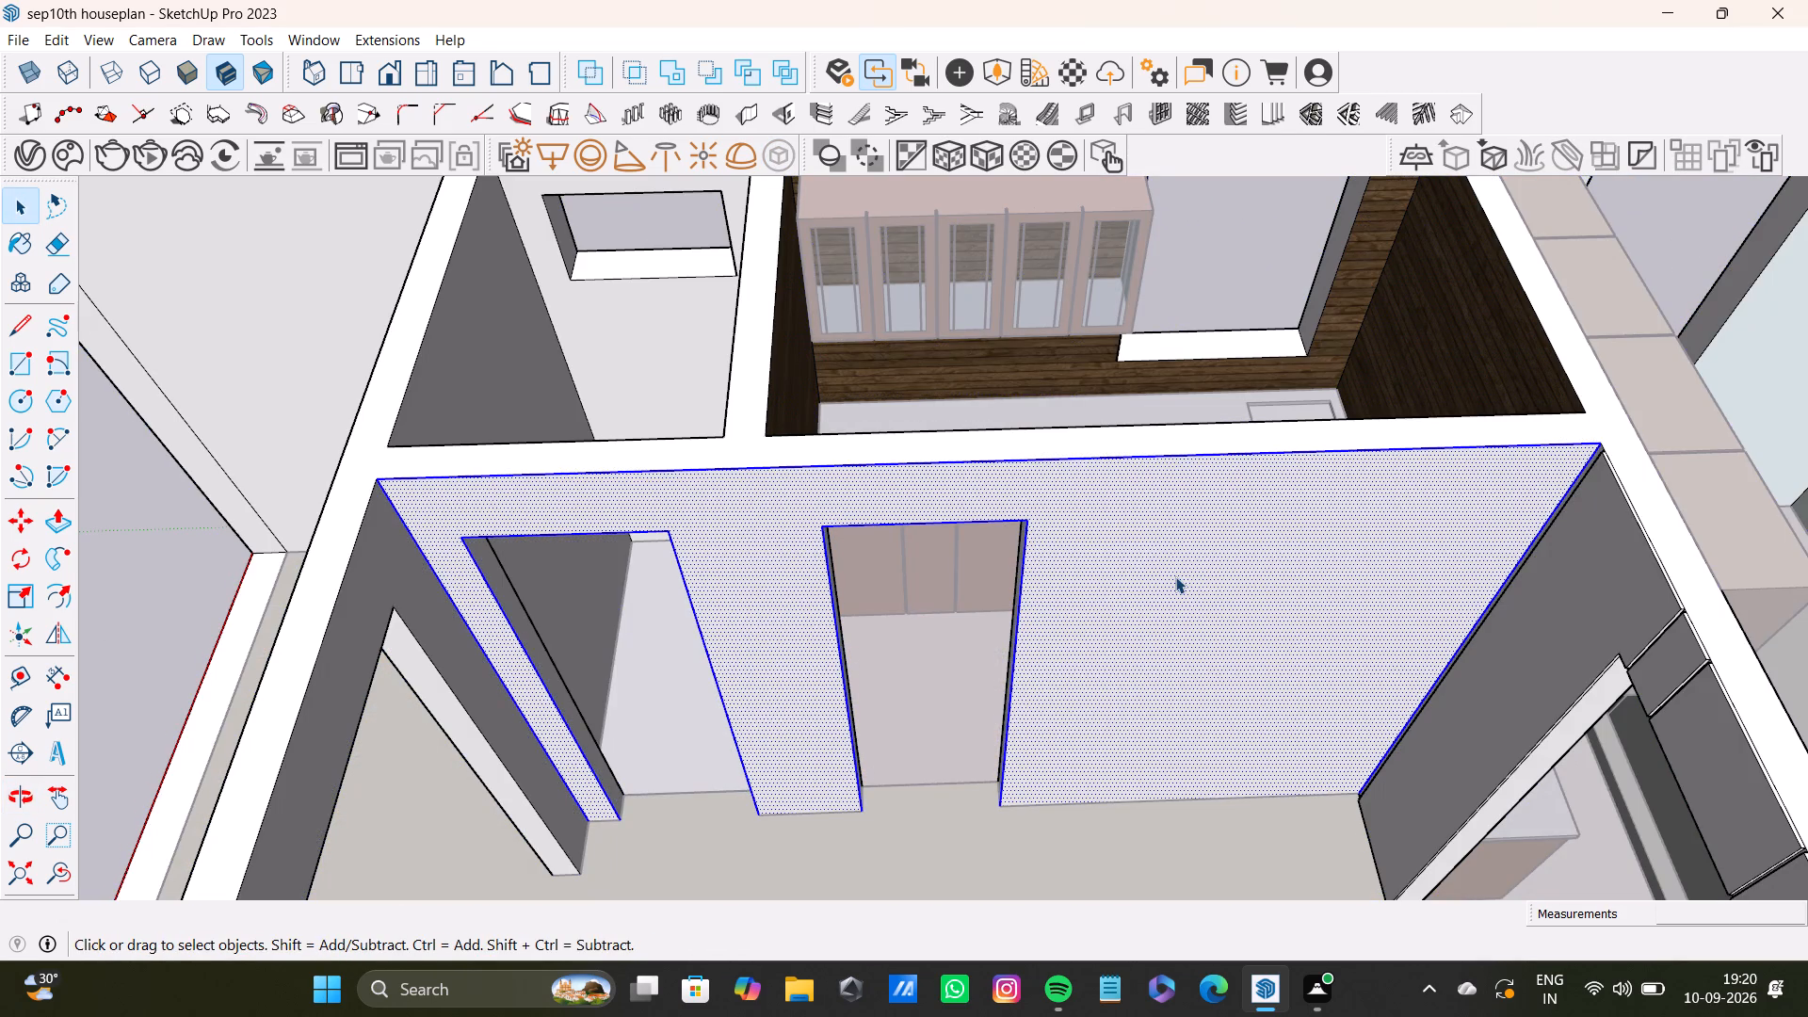
pyautogui.click(1175, 576)
pyautogui.tripleClick(1175, 576)
pyautogui.tripleClick(1175, 576)
pyautogui.doubleClick(1175, 576)
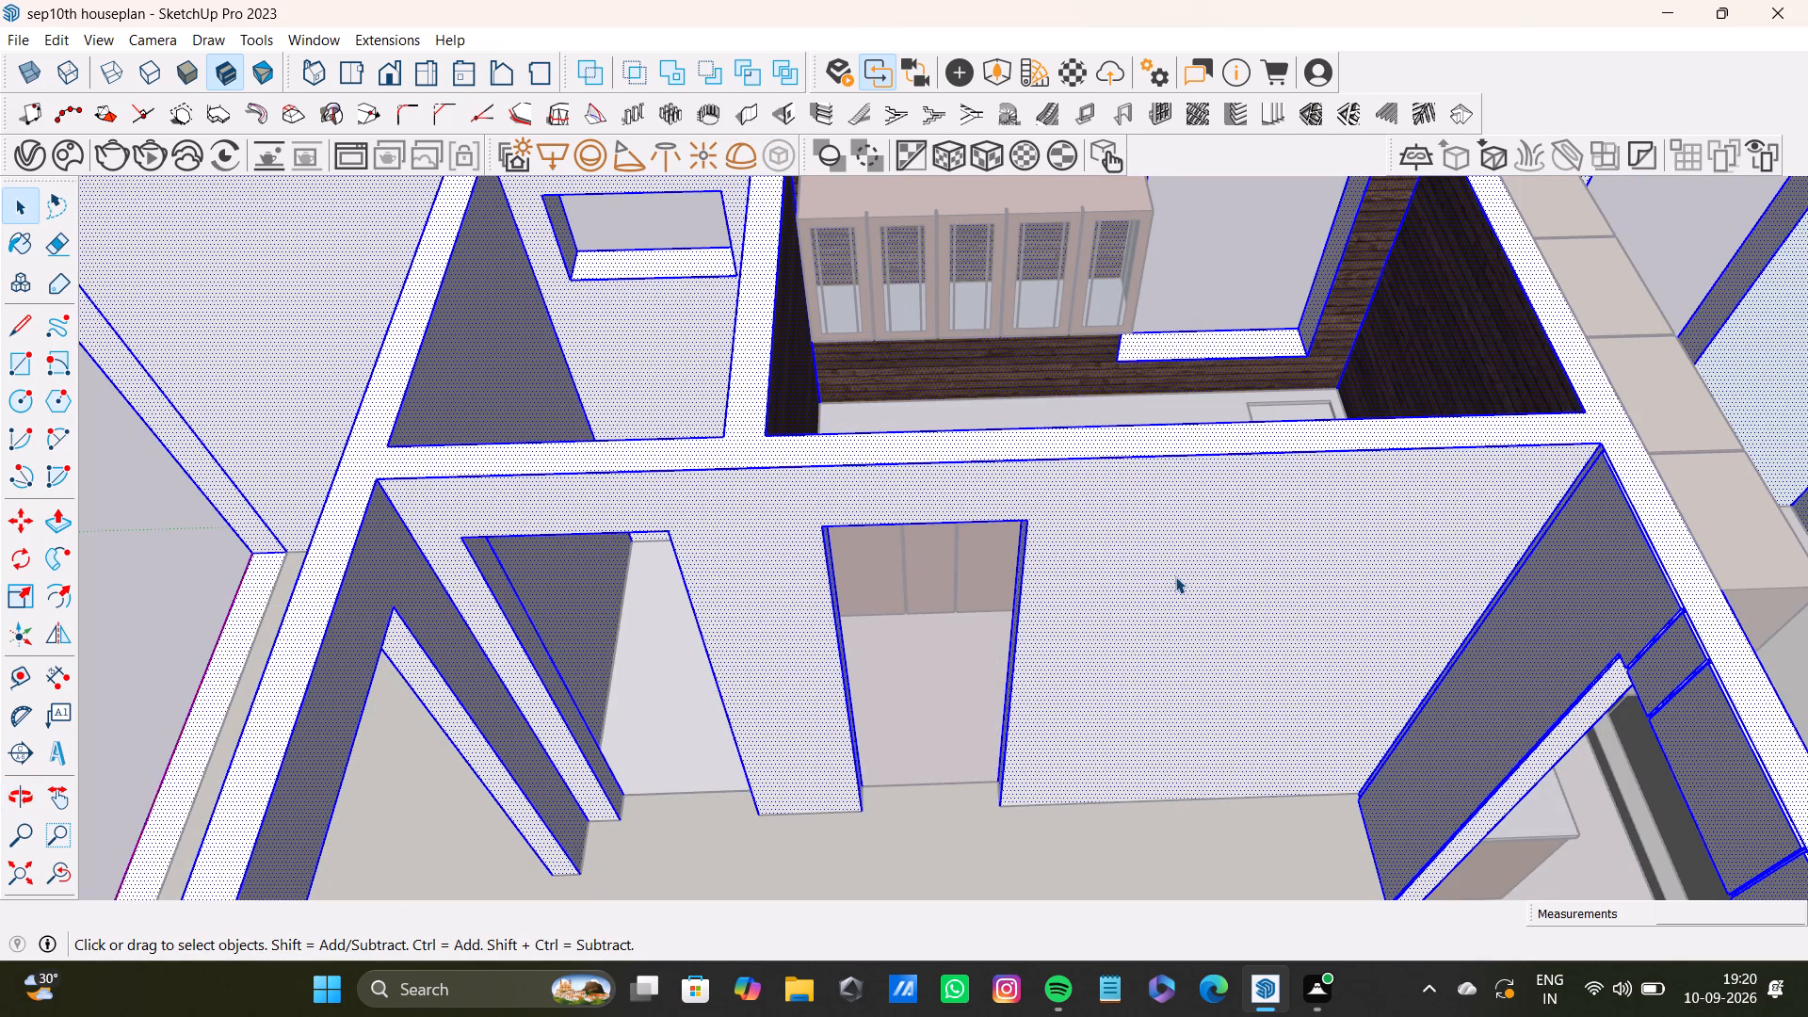
pyautogui.click(1175, 577)
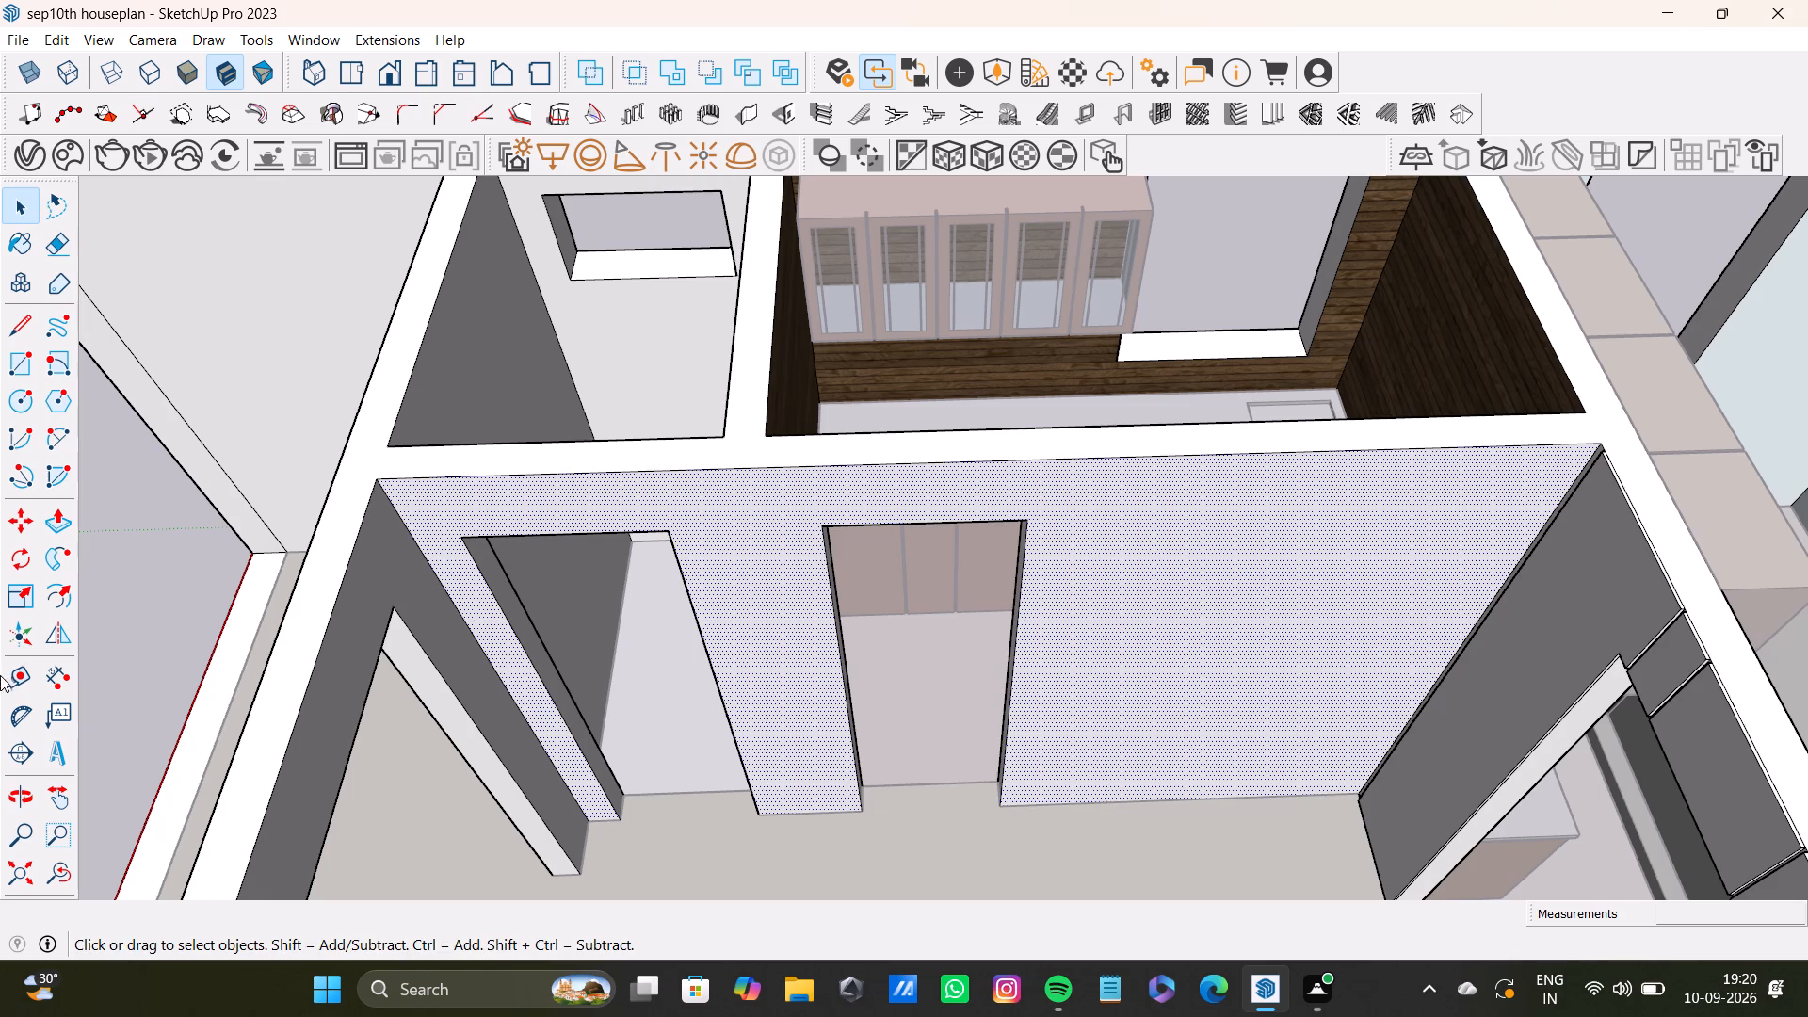
# Place a vertical guide on the hall wall 2" in from its far corner edge, on the side past the kitchen doorway.
pyautogui.click(12, 678)
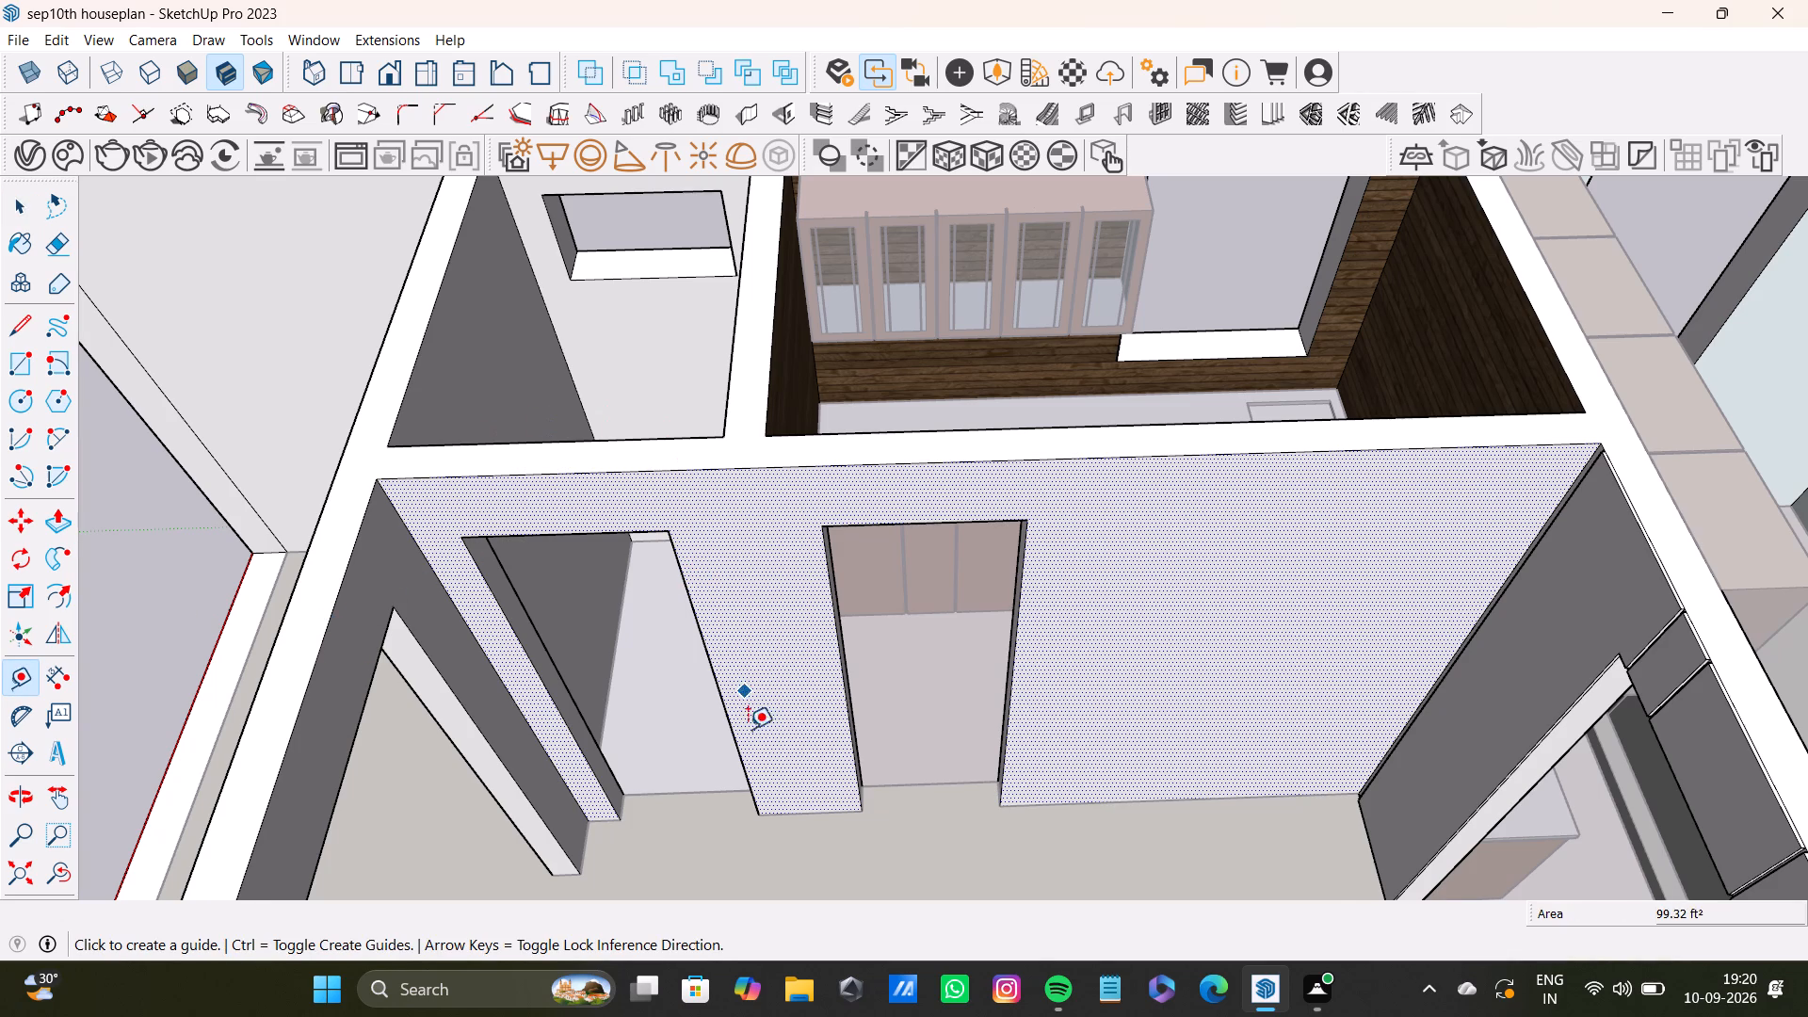
pyautogui.scroll(-1, 859, 754)
pyautogui.keyDown('shift'); pyautogui.scroll(9, 1446, 517); pyautogui.keyUp('shift')
pyautogui.scroll(-1, 1467, 495)
pyautogui.scroll(12, 1467, 495)
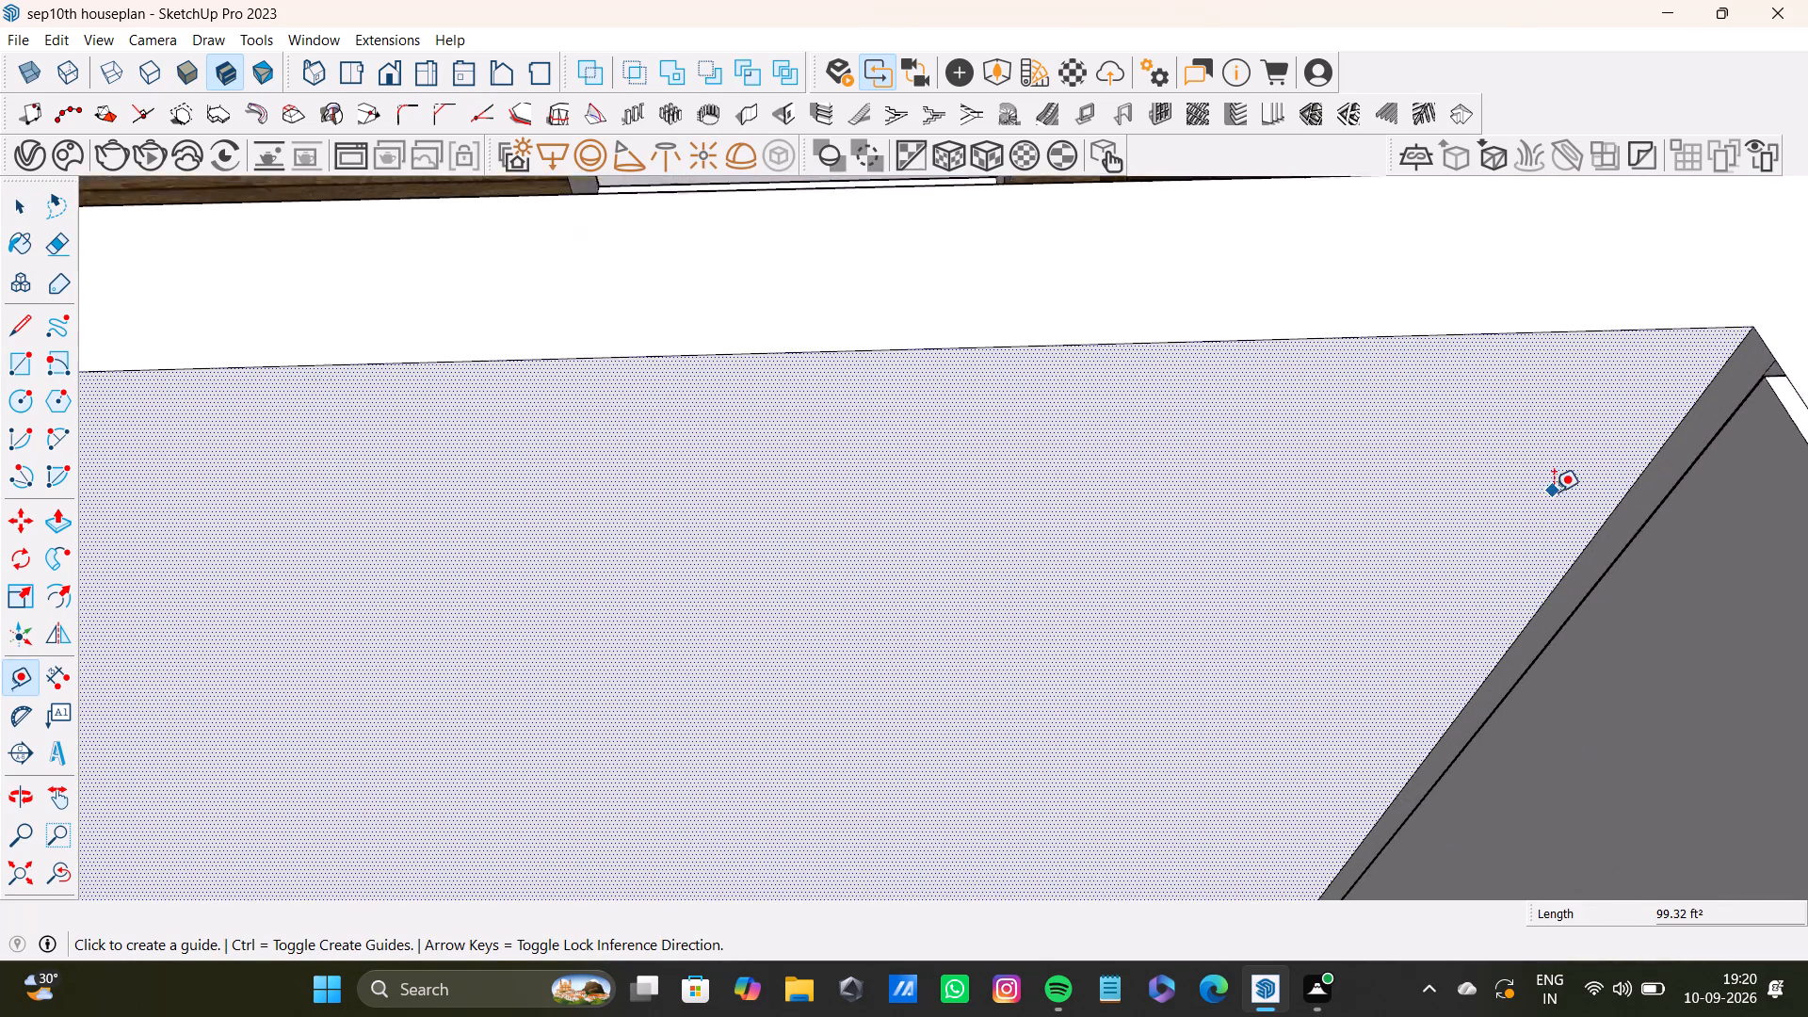
pyautogui.scroll(1, 1554, 492)
pyautogui.click(1622, 508)
pyautogui.scroll(-5, 1210, 519)
pyautogui.scroll(1, 1304, 538)
pyautogui.moveTo(1304, 538); pyautogui.dragTo(1292, 446, button='middle')
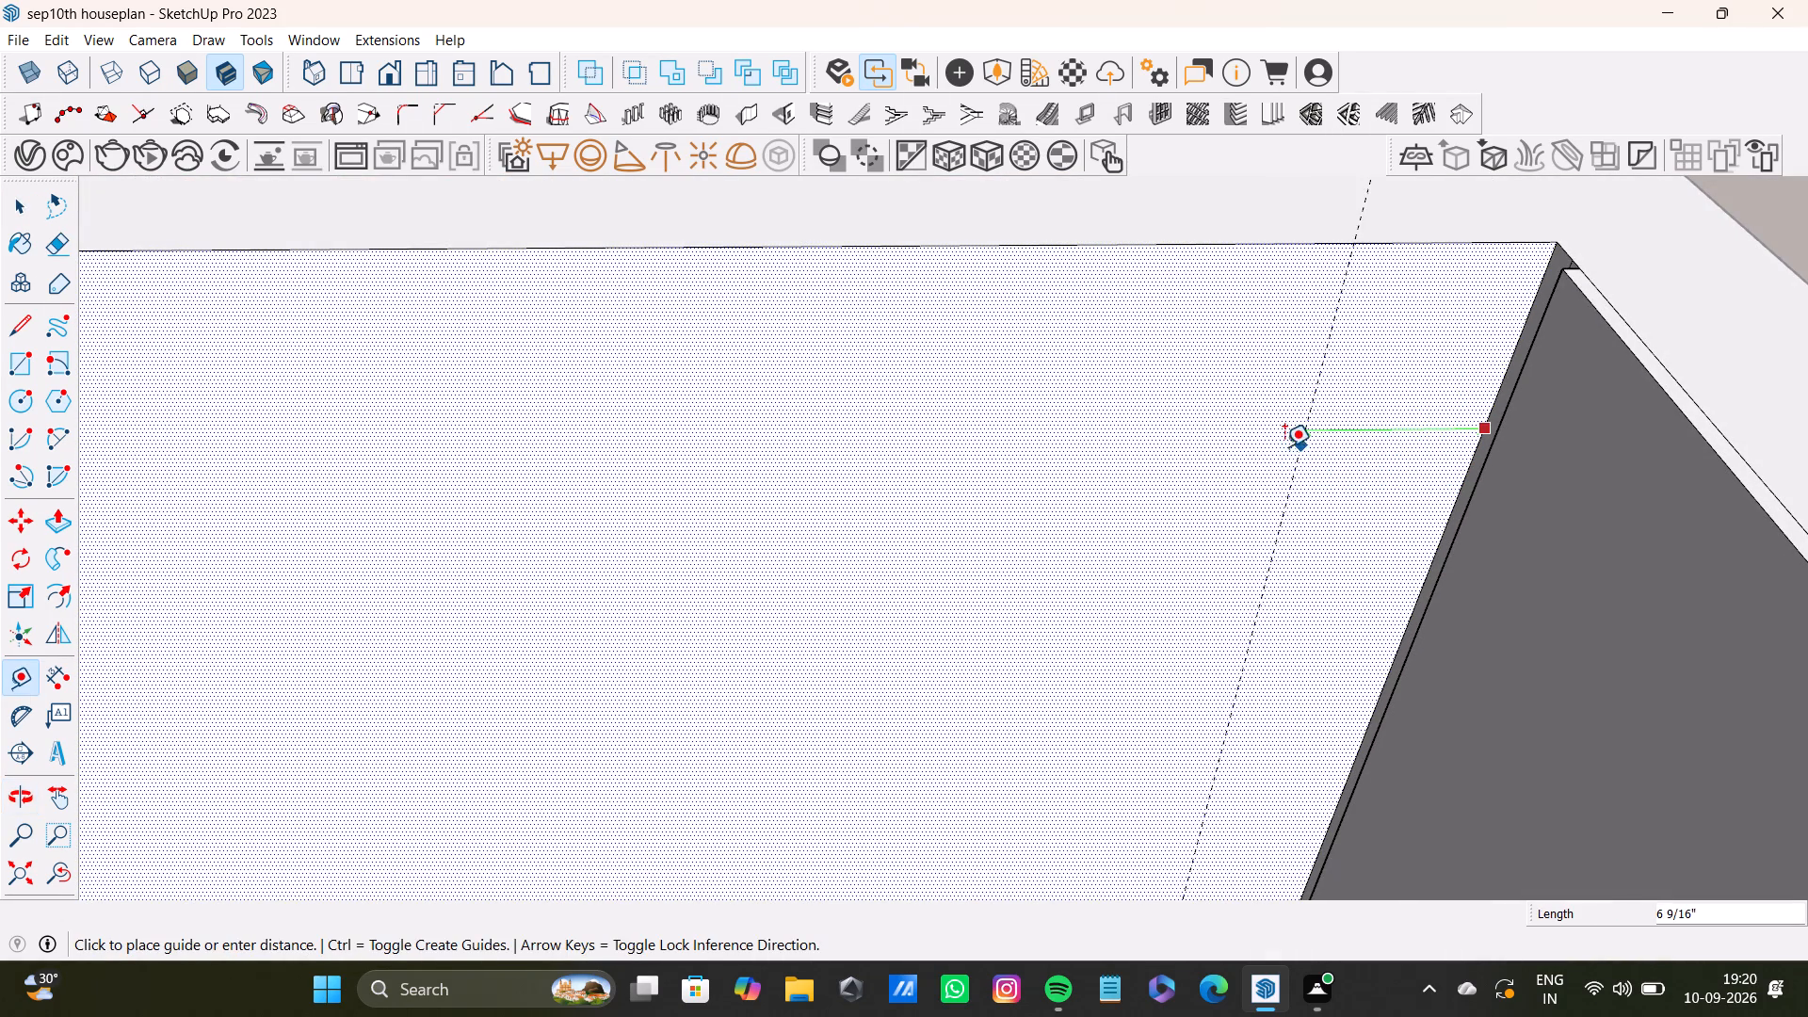
pyautogui.press('0')
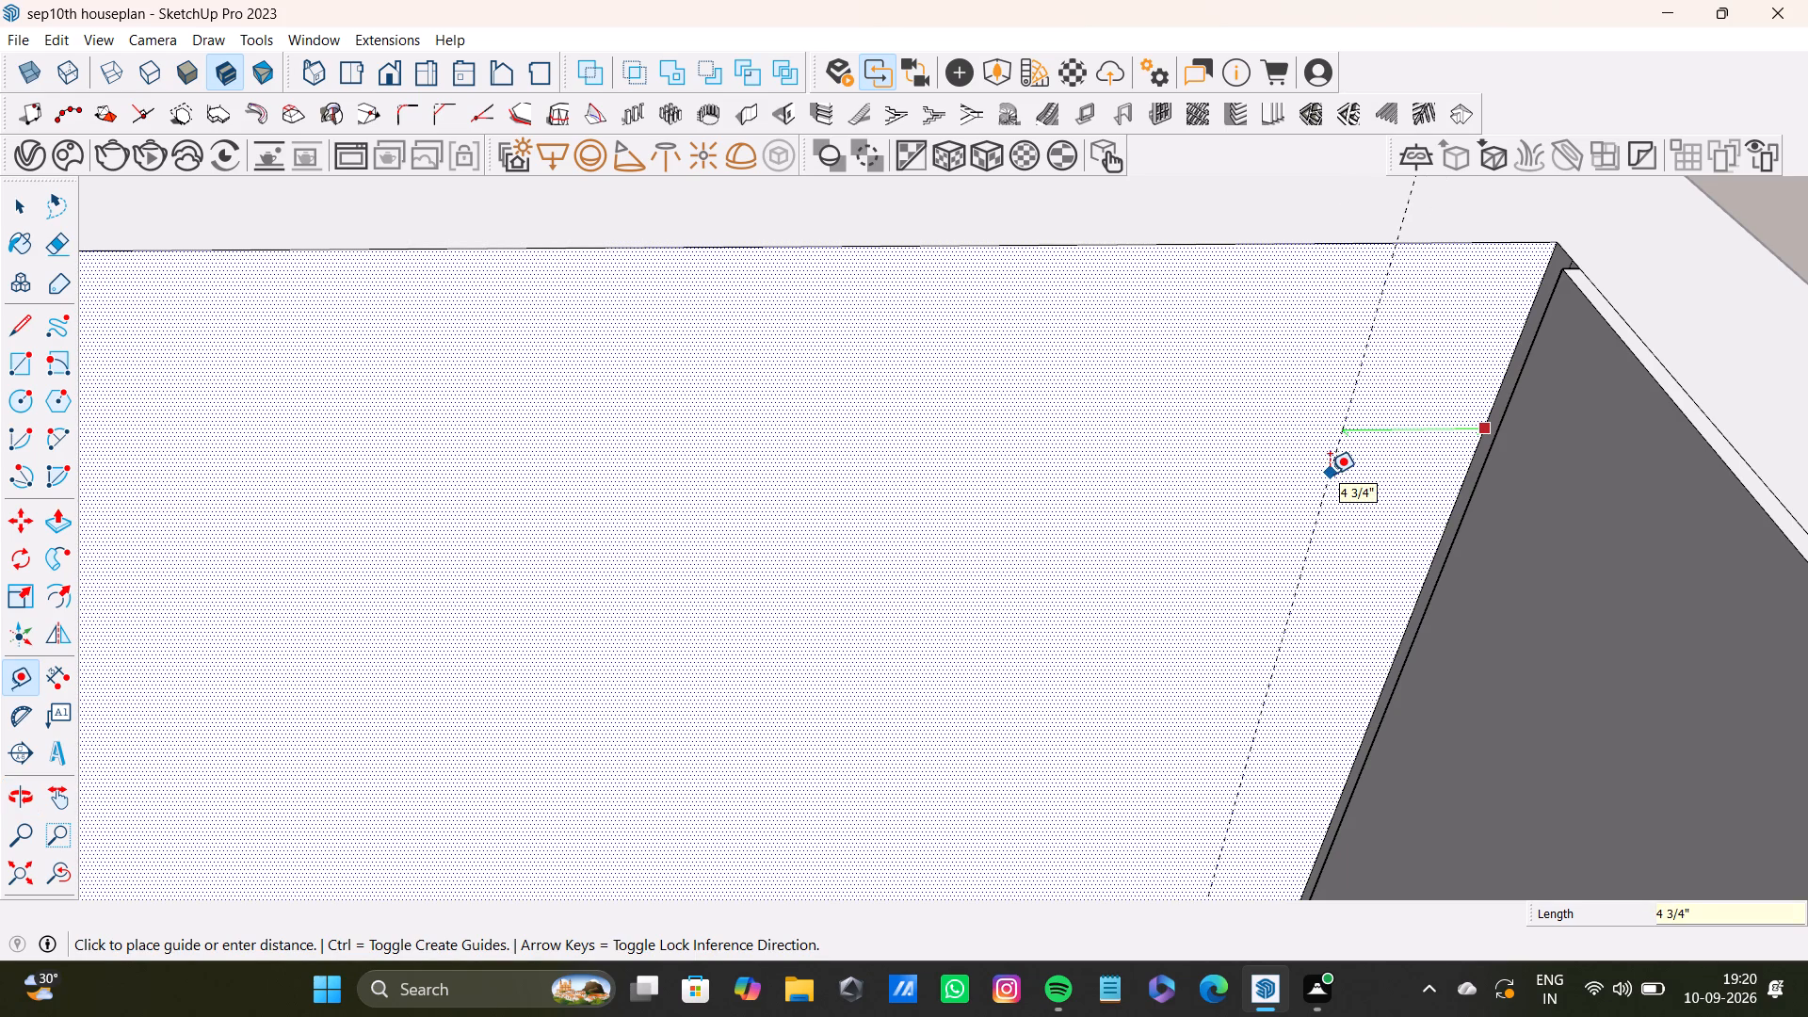
pyautogui.press('2')
pyautogui.hotkey('shift', '"')
pyautogui.press('Return')
# Place a second vertical guide 0.5" from the corner guide, toward the kitchen doorway.
pyautogui.scroll(7, 1459, 303)
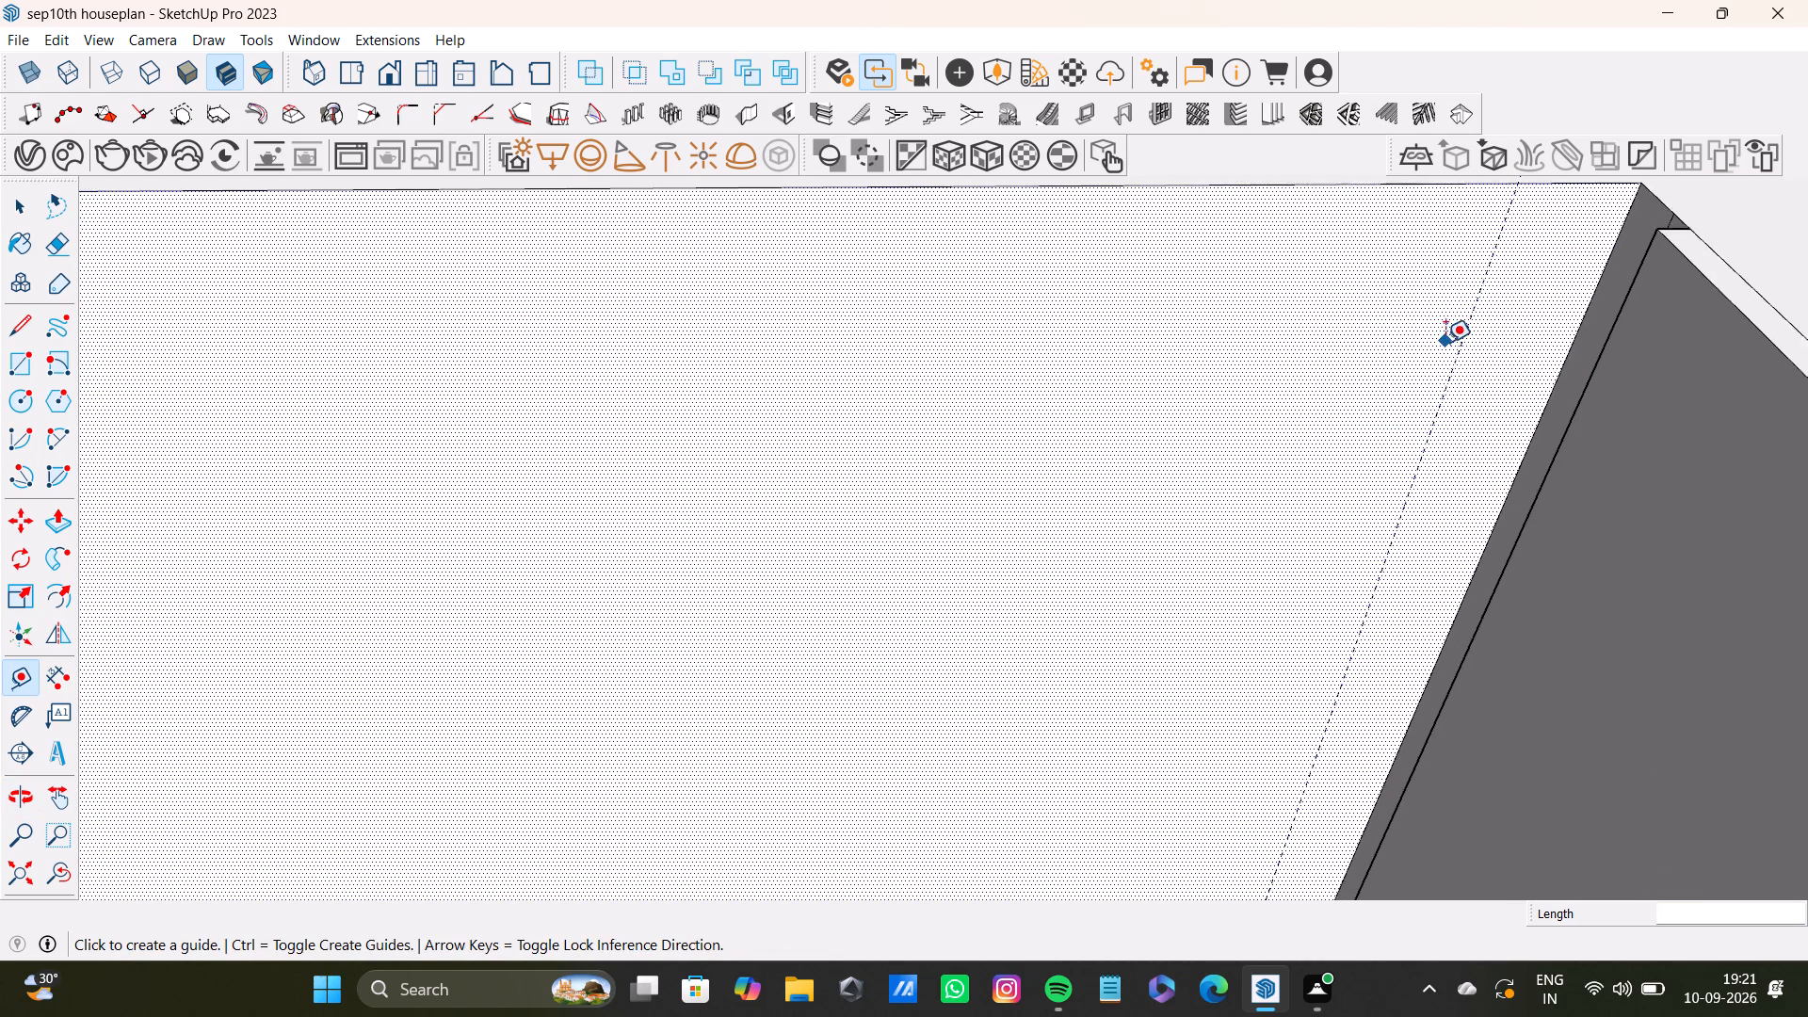
pyautogui.click(1445, 385)
pyautogui.write('0.5"')
pyautogui.press('Return')
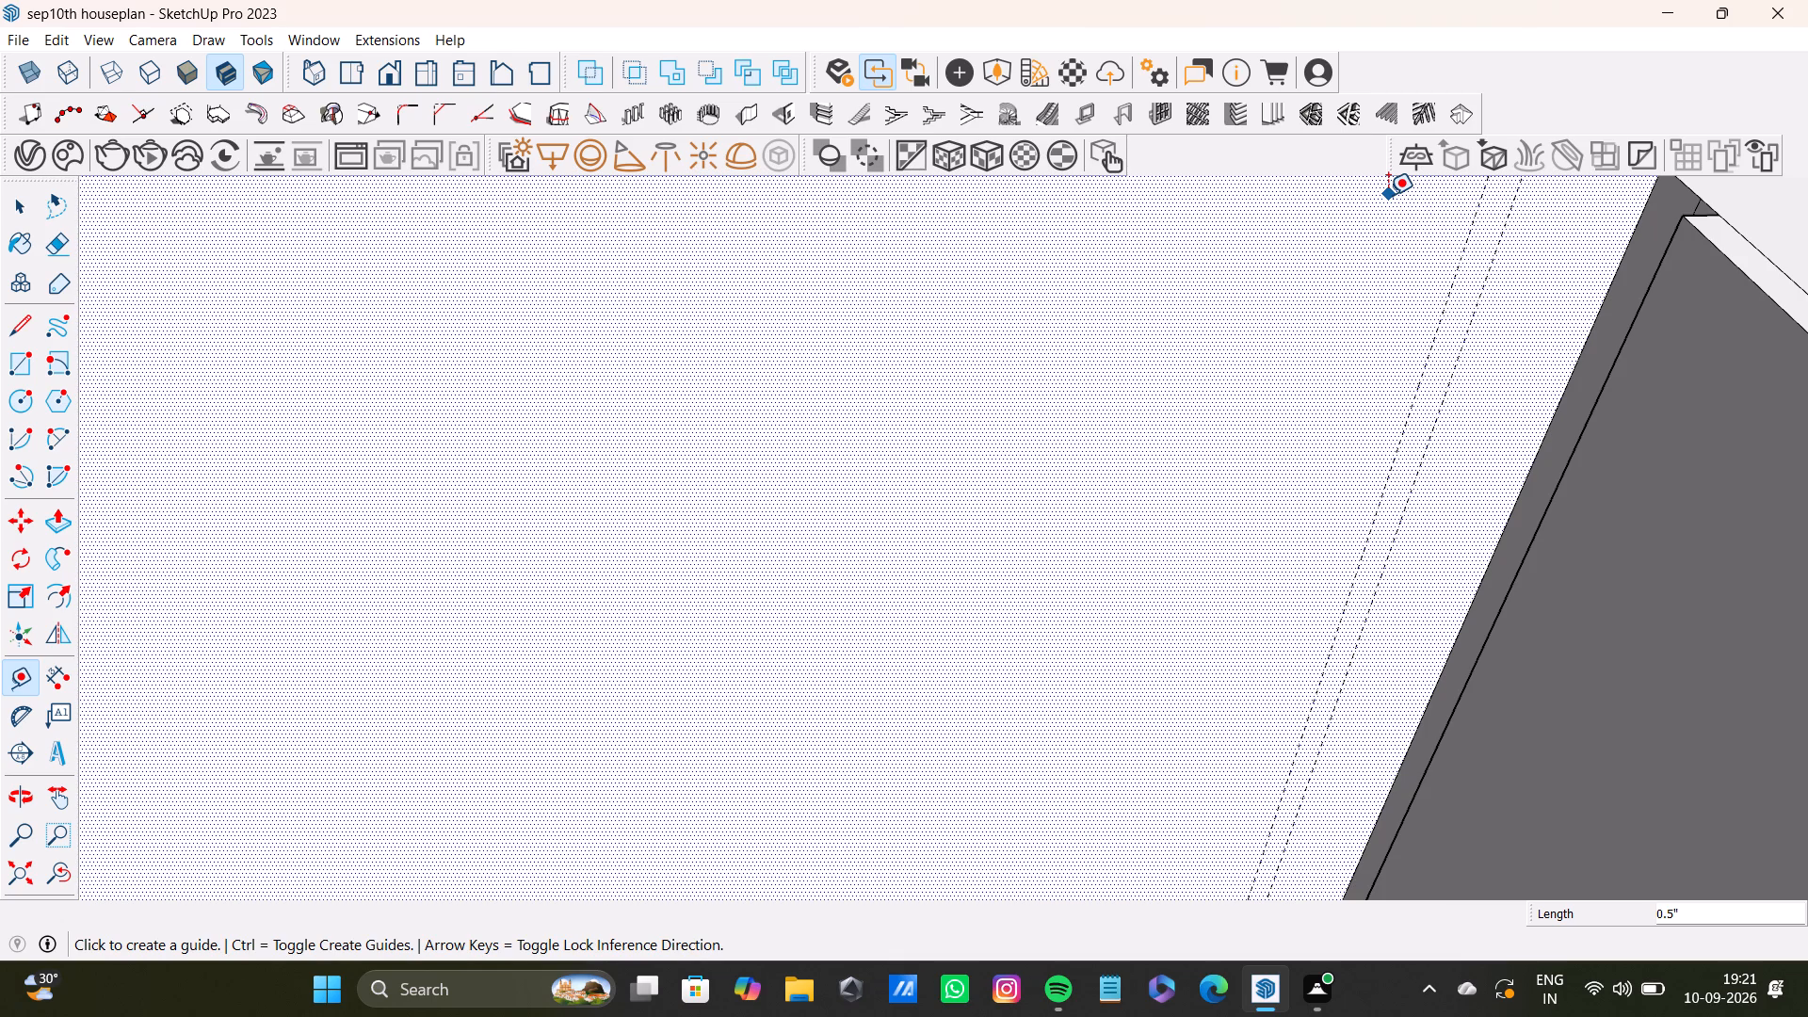
# Place a vertical guide 2' from the corner pair's inner guide, toward the kitchen doorway.
pyautogui.scroll(-5, 1388, 506)
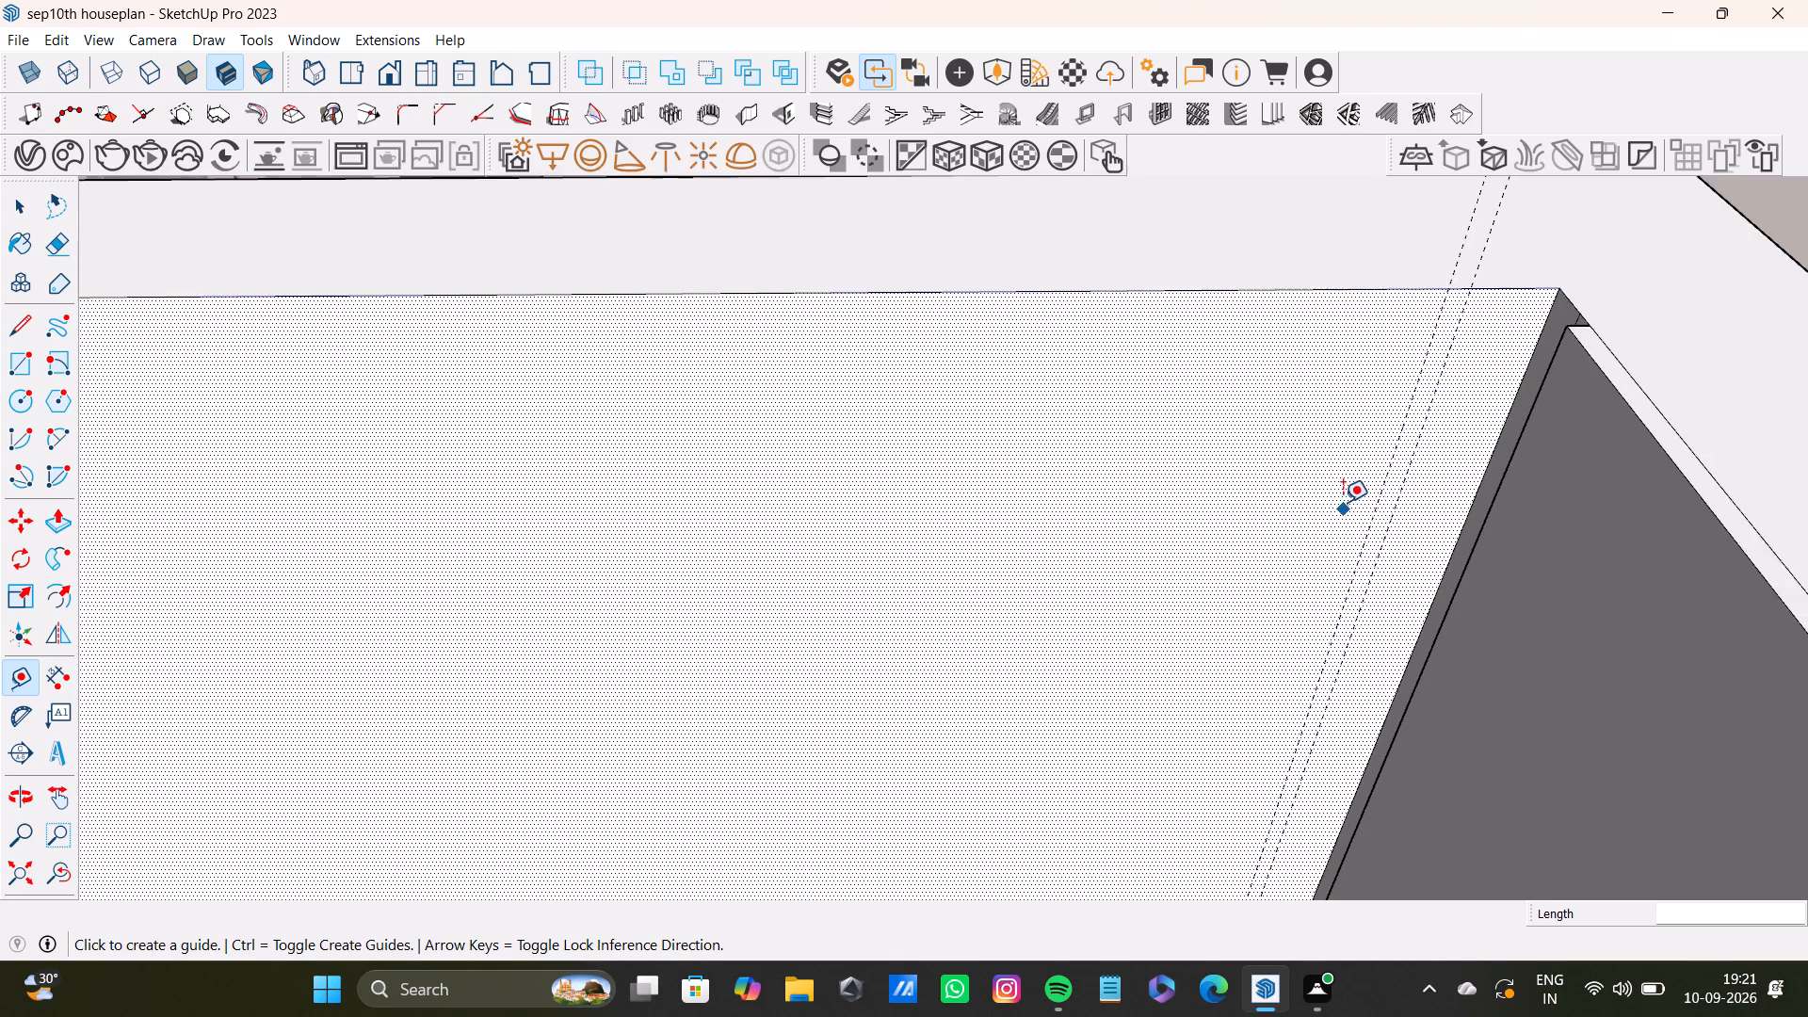
pyautogui.scroll(-7, 1343, 502)
pyautogui.keyDown('shift'); pyautogui.scroll(13, 1357, 498); pyautogui.keyUp('shift')
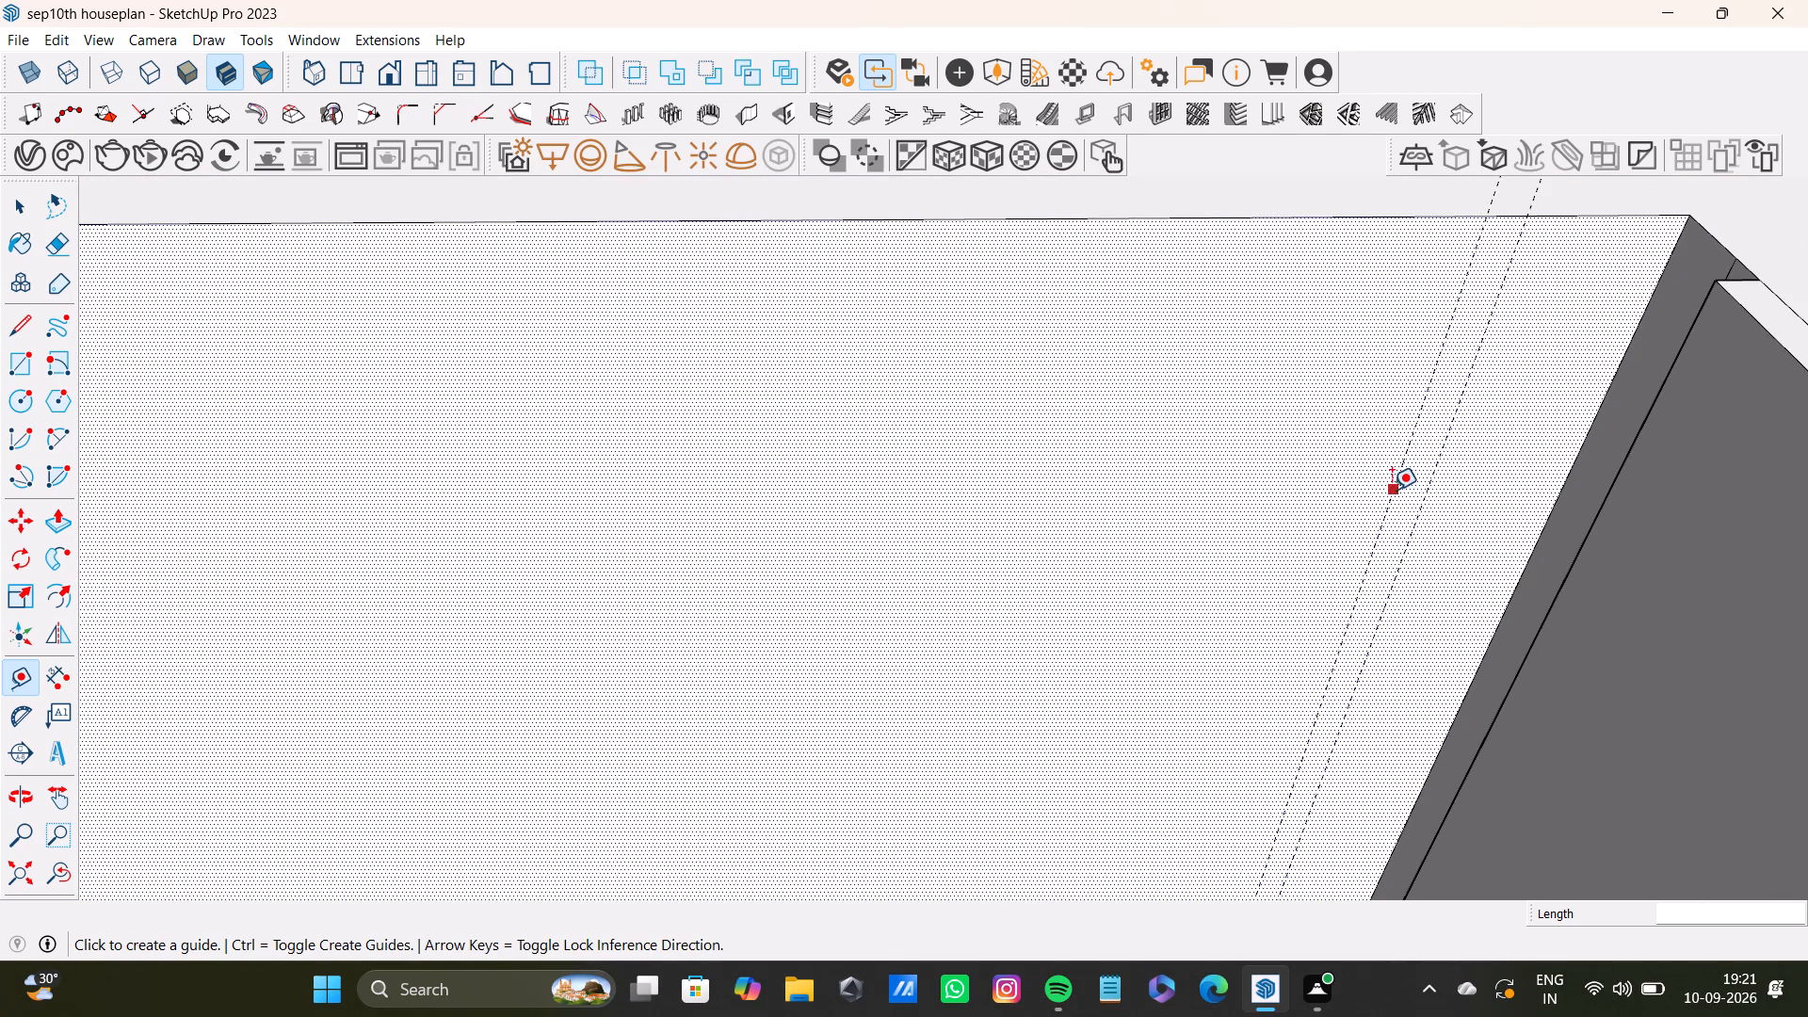
pyautogui.click(1390, 489)
pyautogui.scroll(-4, 820, 439)
pyautogui.write("2'")
pyautogui.press('Return')
# Offset a companion guide 0.5" from the new vertical guide, toward the kitchen doorway, completing the second pair.
pyautogui.scroll(-8, 790, 525)
pyautogui.keyDown('shift'); pyautogui.moveTo(773, 541); pyautogui.dragTo(1147, 525, button='middle'); pyautogui.keyUp('shift')
pyautogui.scroll(1, 988, 555)
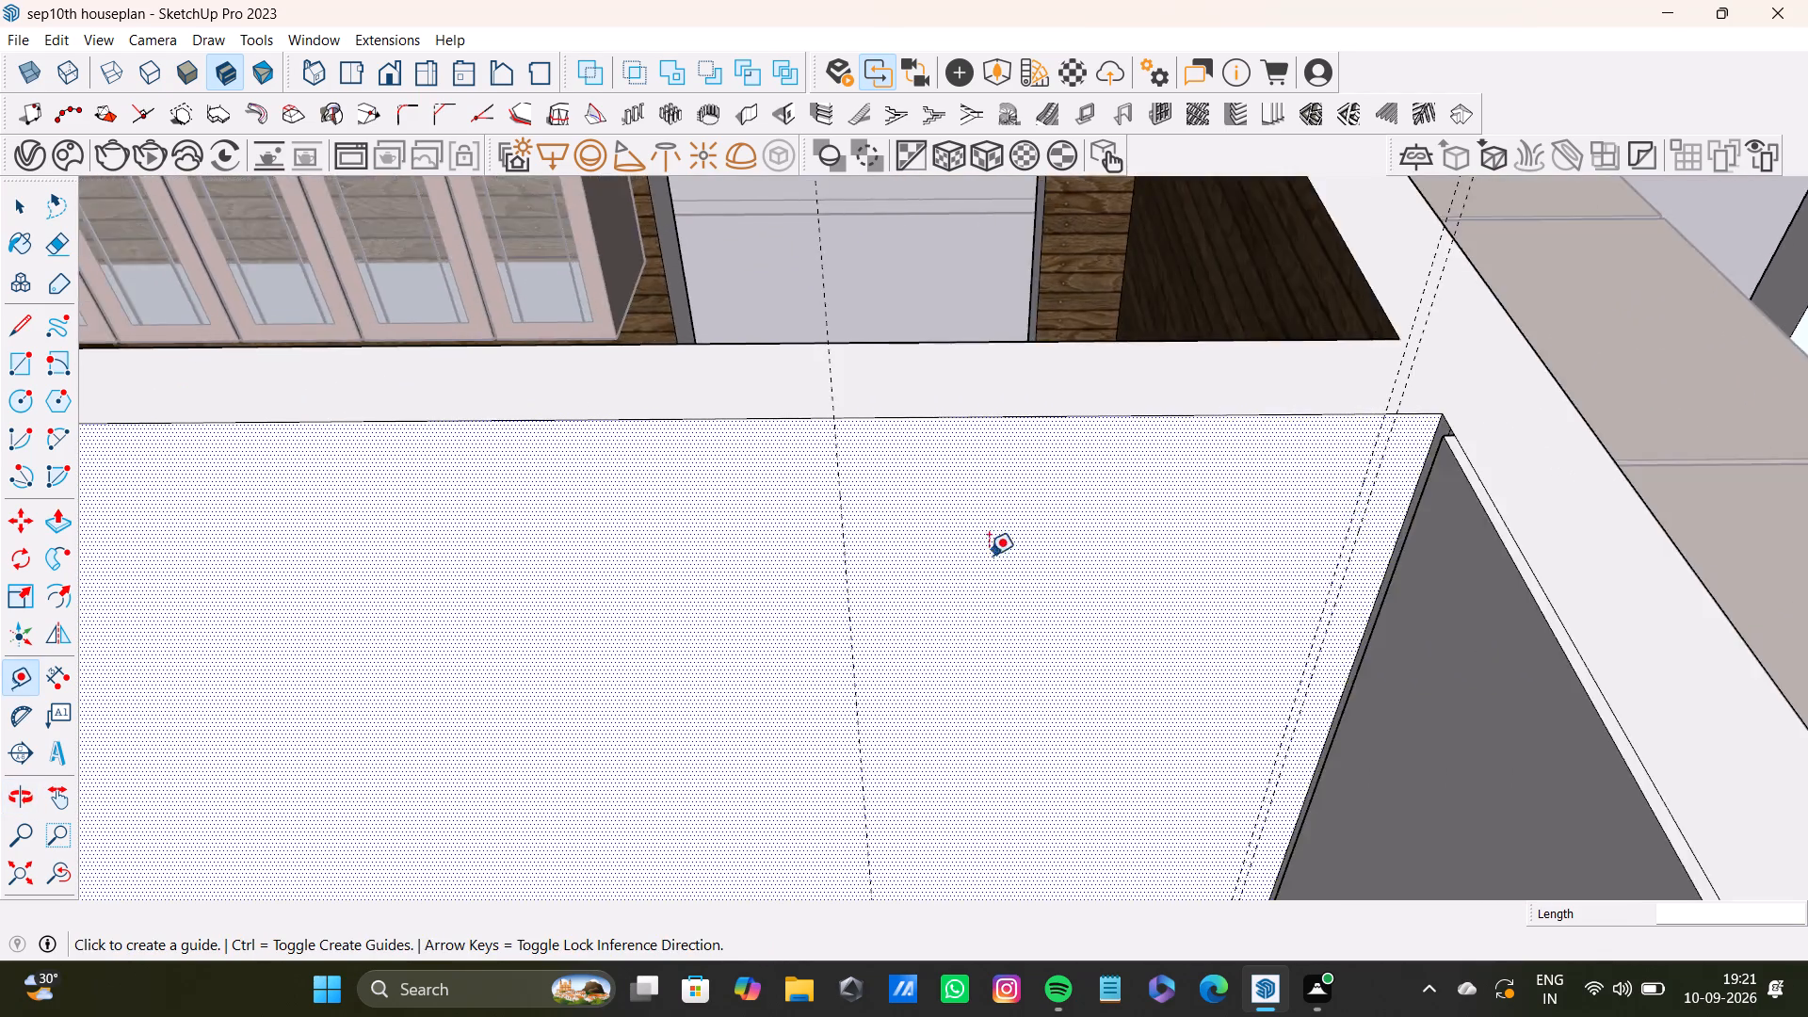
pyautogui.scroll(6, 989, 555)
pyautogui.moveTo(745, 638); pyautogui.dragTo(722, 639)
pyautogui.write('0.')
pyautogui.write('5"')
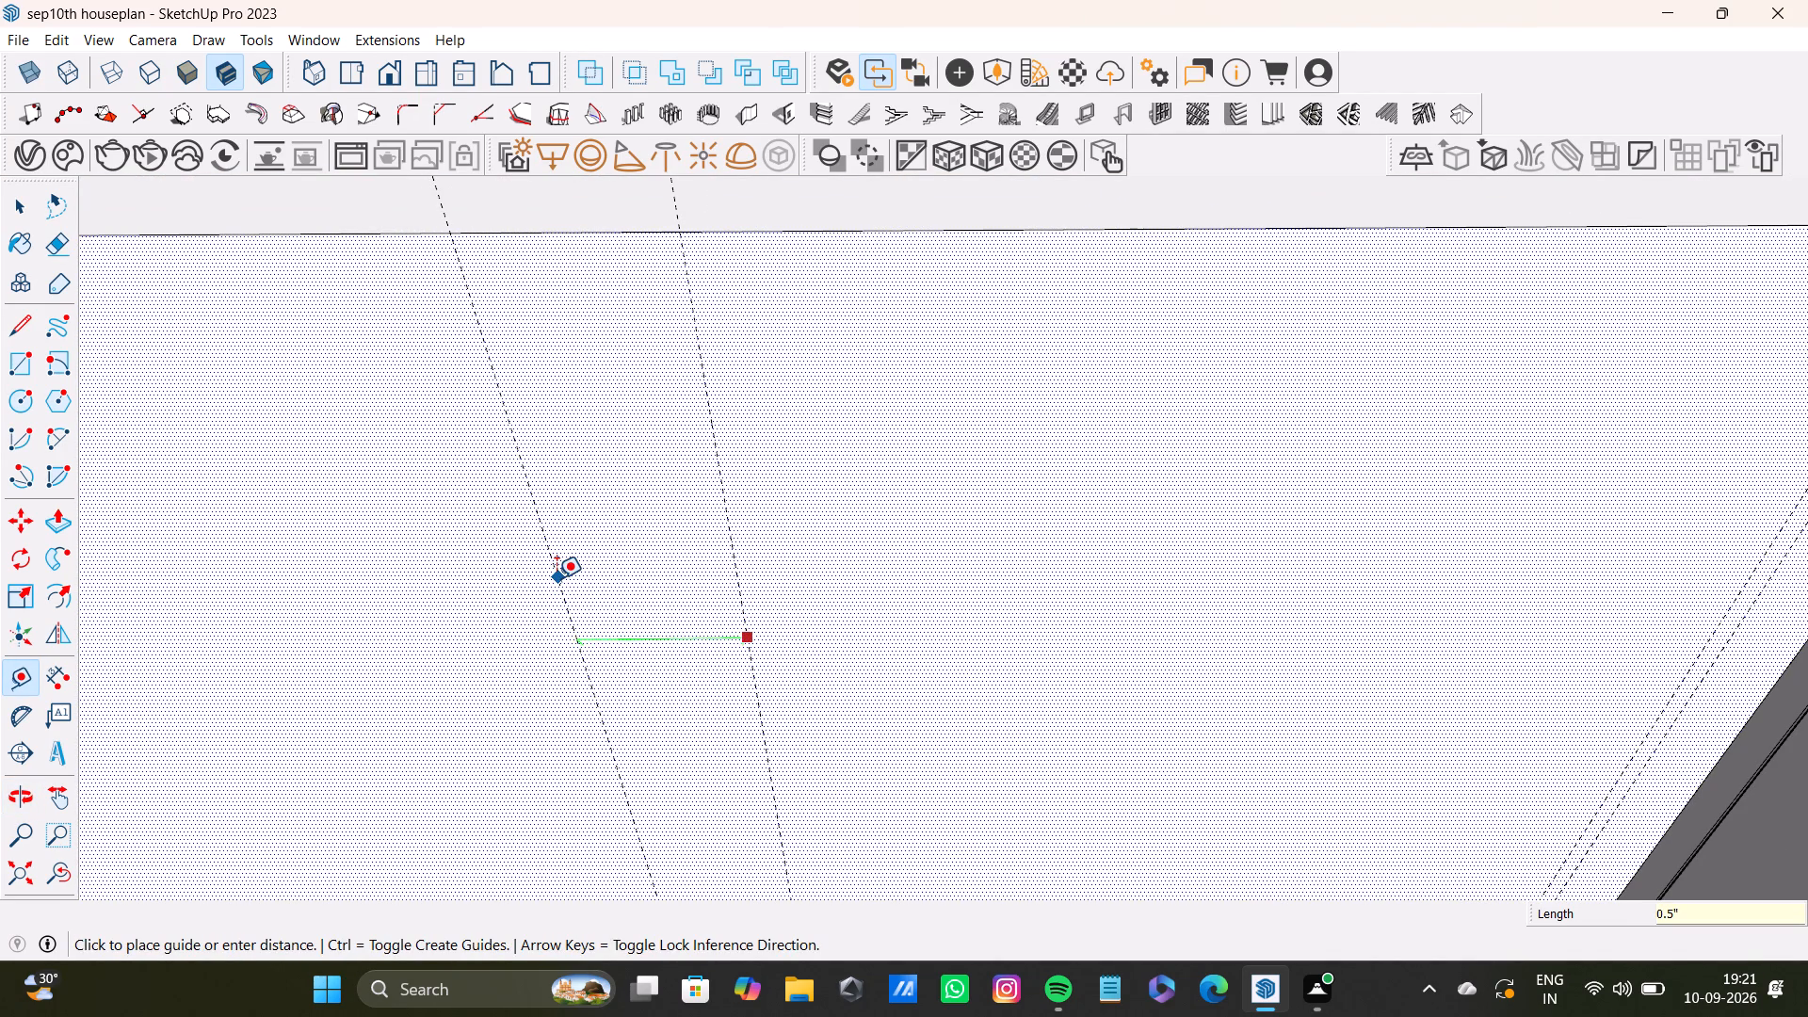
pyautogui.press('Return')
# Lay out a third pair of vertical guides 7" from the second pair, spaced 0.5" apart, toward the kitchen doorway.
pyautogui.scroll(-8, 771, 527)
pyautogui.keyDown('shift'); pyautogui.moveTo(751, 551); pyautogui.dragTo(898, 481, button='middle'); pyautogui.keyUp('shift')
pyautogui.scroll(5, 866, 479)
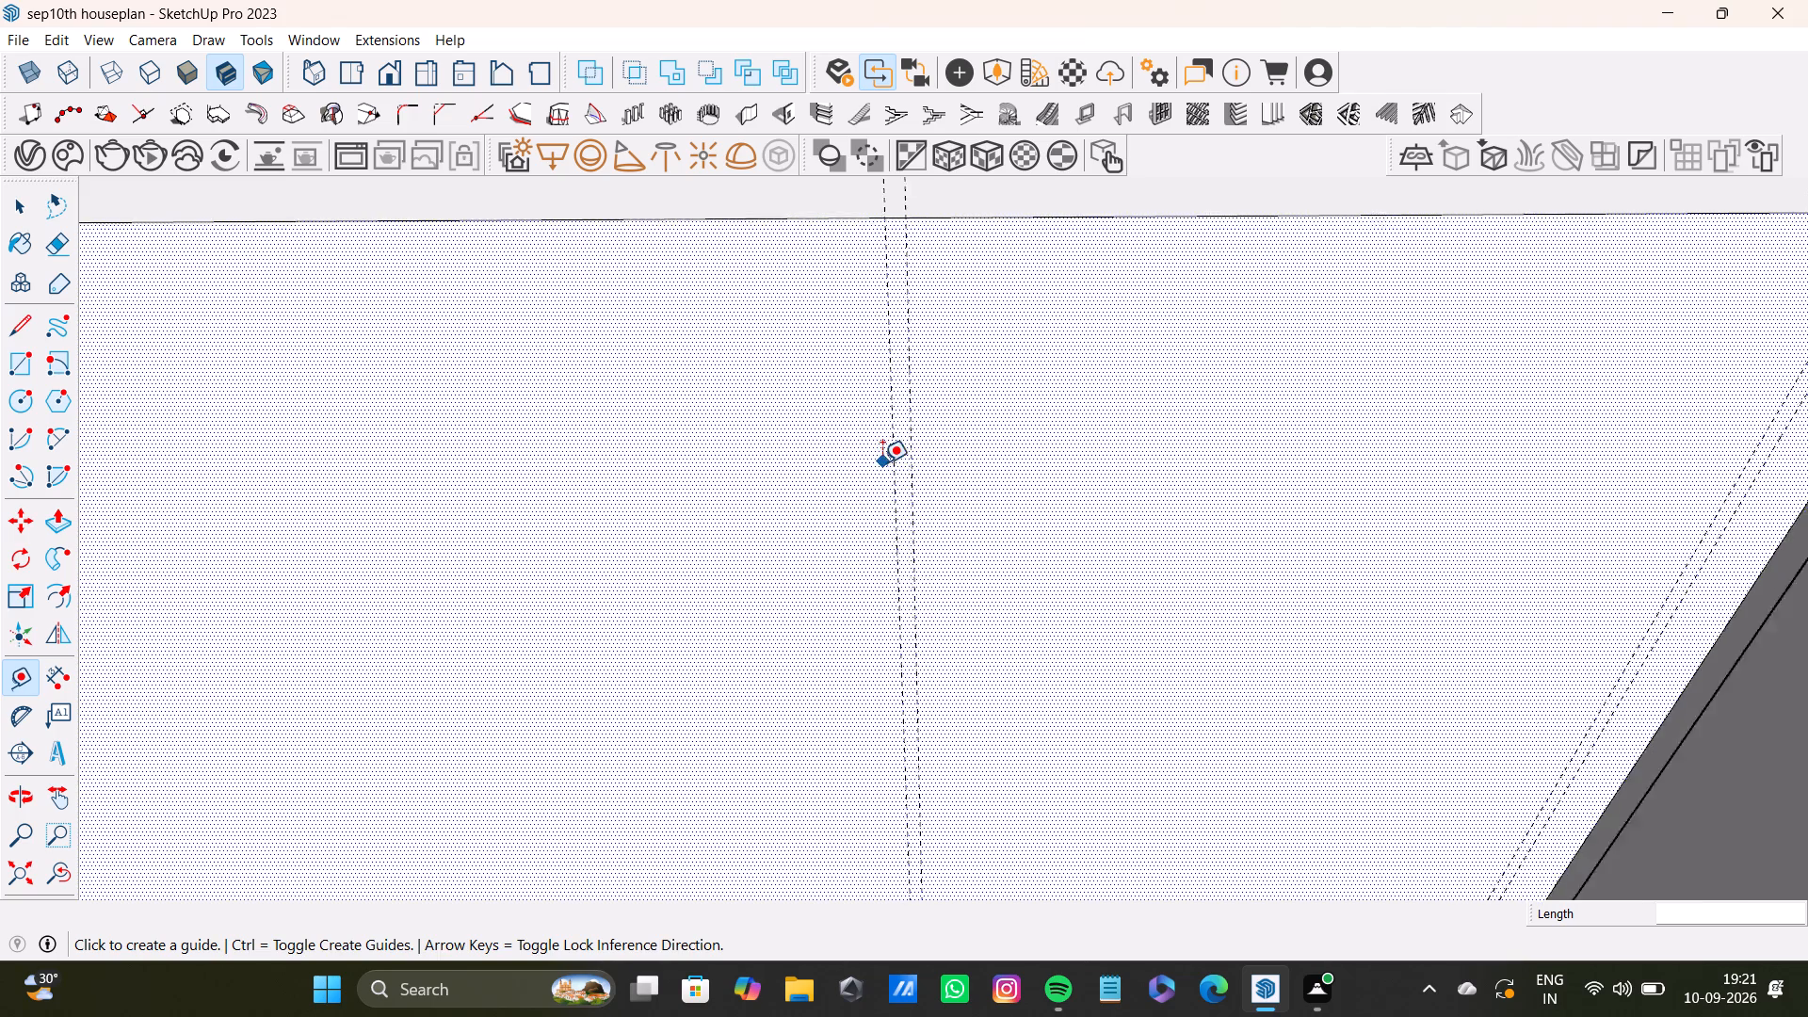
pyautogui.scroll(2, 882, 462)
pyautogui.moveTo(896, 479); pyautogui.dragTo(874, 481)
pyautogui.scroll(-8, 508, 479)
pyautogui.keyDown('shift'); pyautogui.moveTo(508, 490); pyautogui.dragTo(755, 492, button='middle'); pyautogui.keyUp('shift')
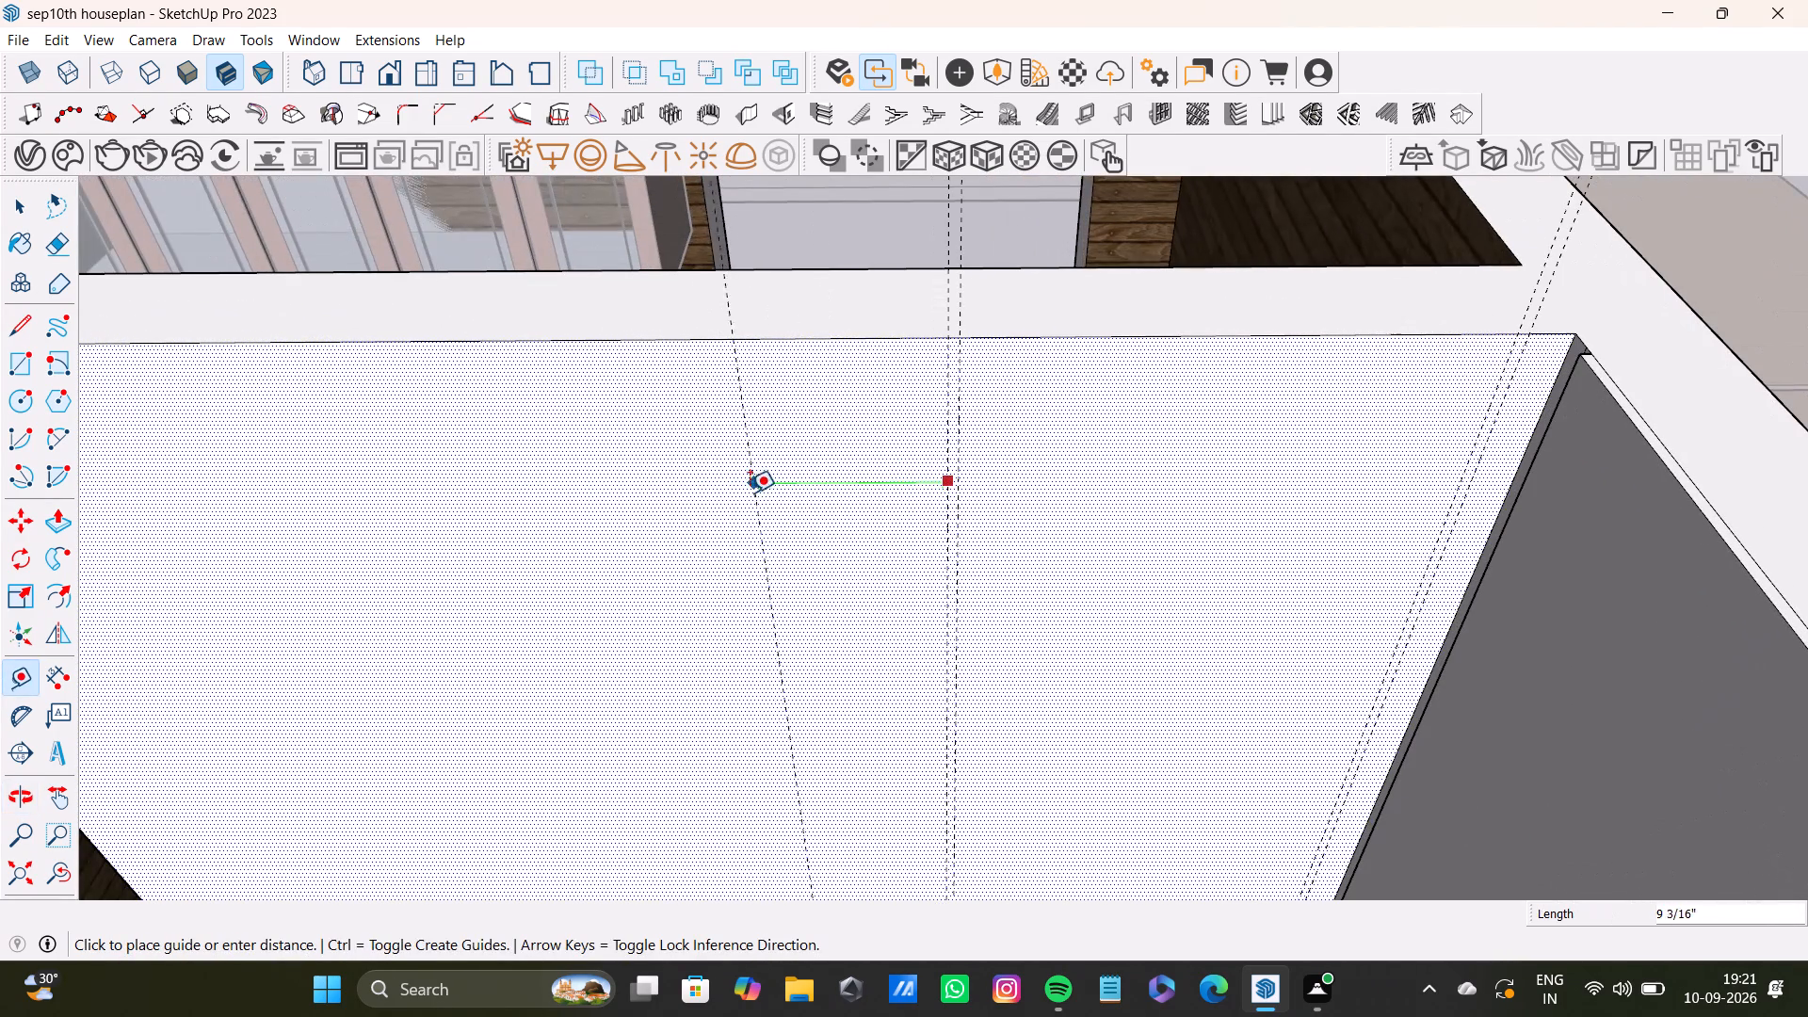
pyautogui.write('7"')
pyautogui.press('Return')
pyautogui.click(809, 573)
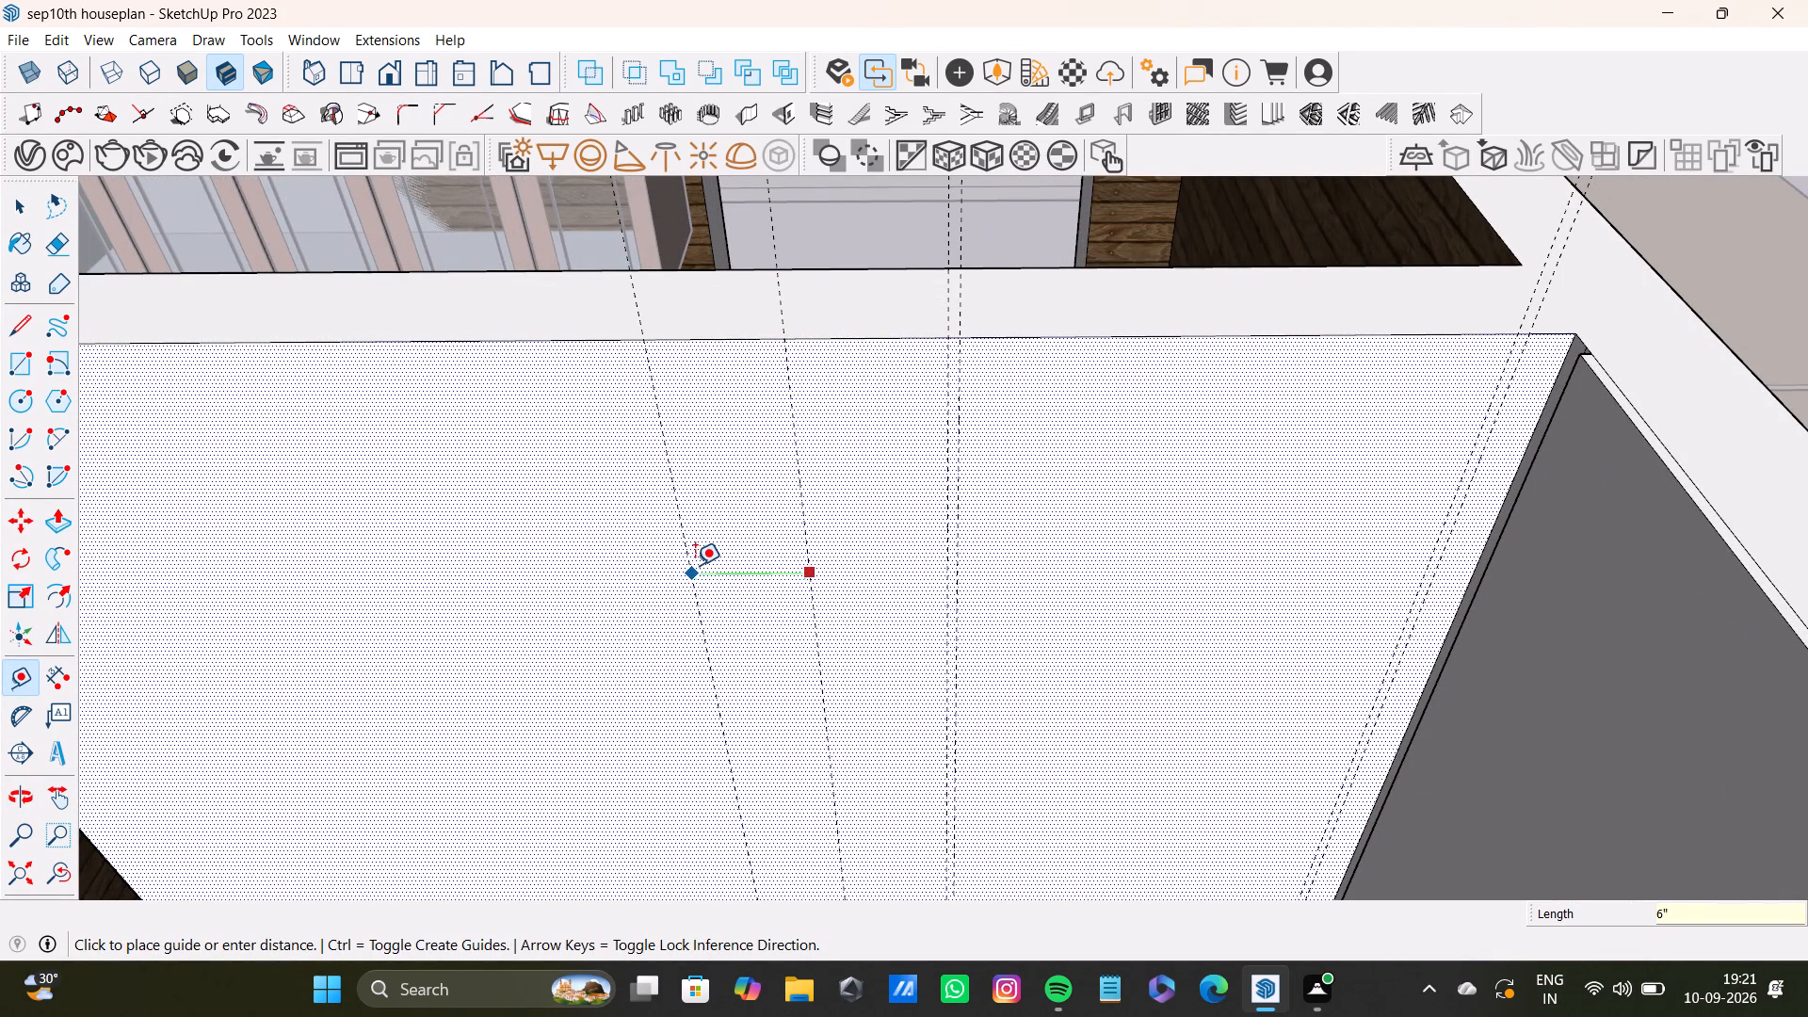
pyautogui.write('0.5"')
pyautogui.press('Return')
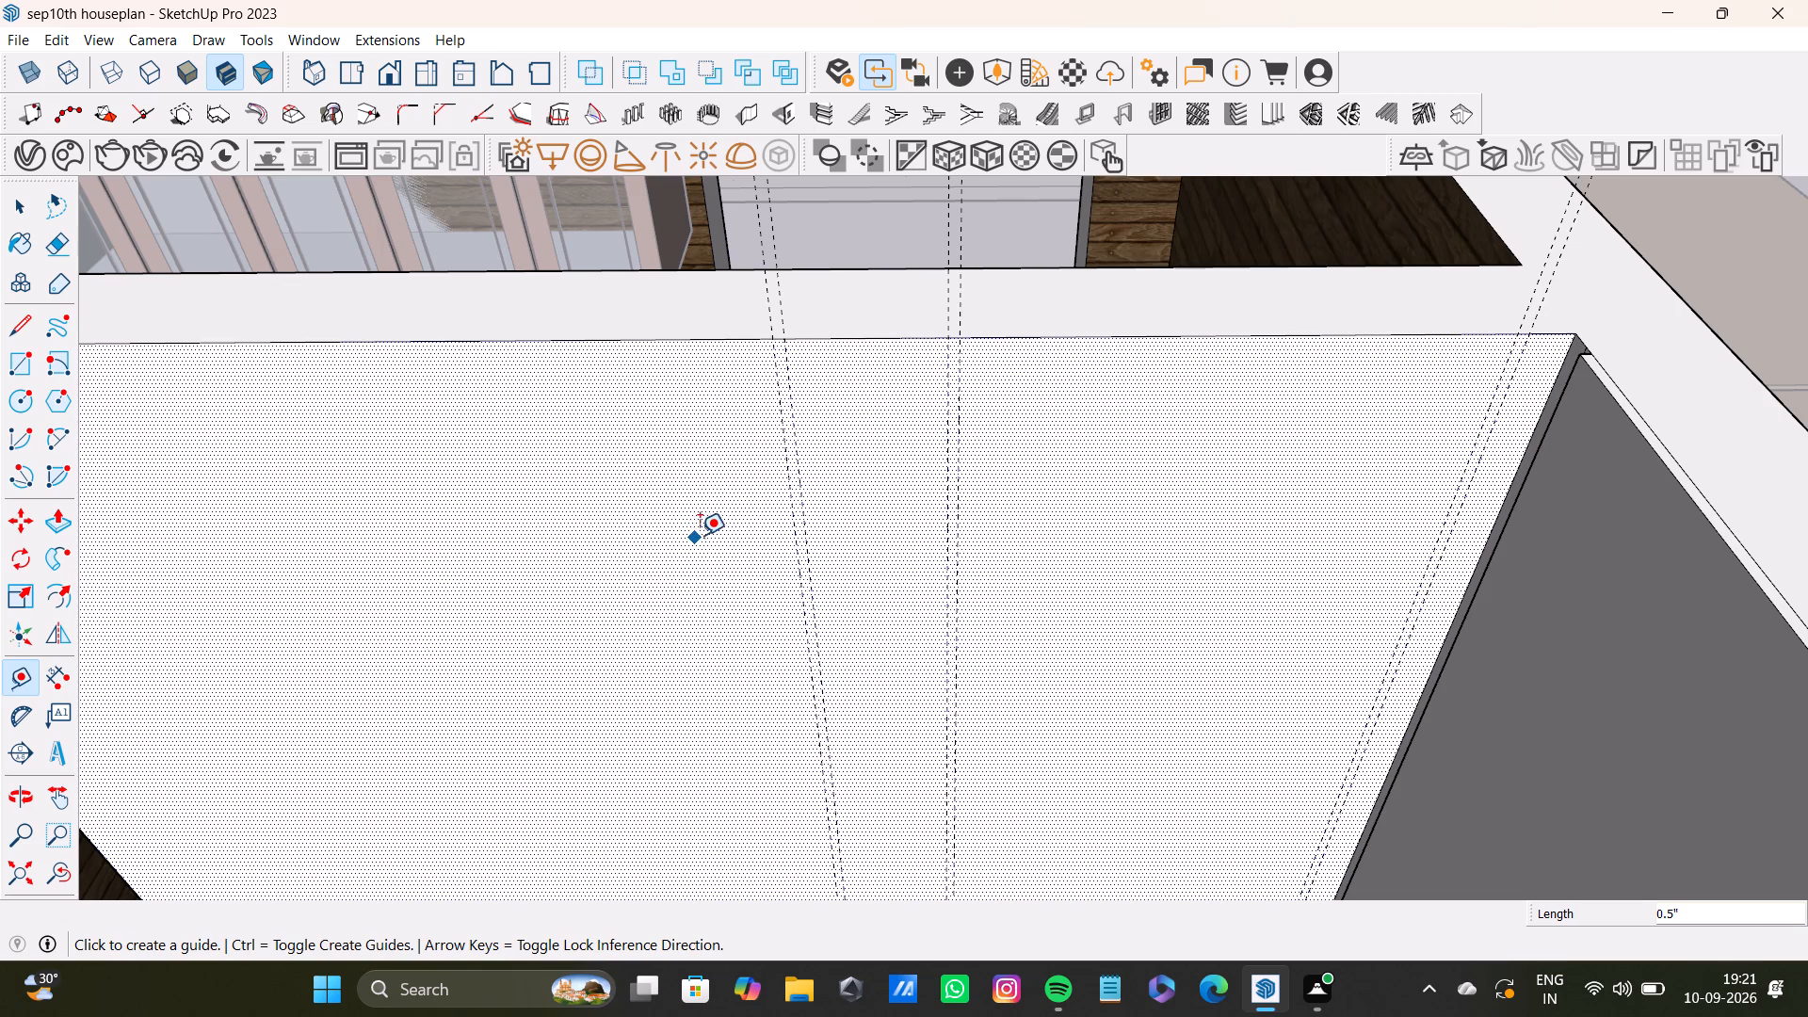
# Place a vertical guide 2' from the third pair, toward the kitchen doorway.
pyautogui.scroll(-3, 700, 535)
pyautogui.scroll(4, 736, 508)
pyautogui.keyDown('shift'); pyautogui.moveTo(748, 501); pyautogui.dragTo(833, 485, button='middle'); pyautogui.keyUp('shift')
pyautogui.scroll(3, 820, 484)
pyautogui.click(875, 495)
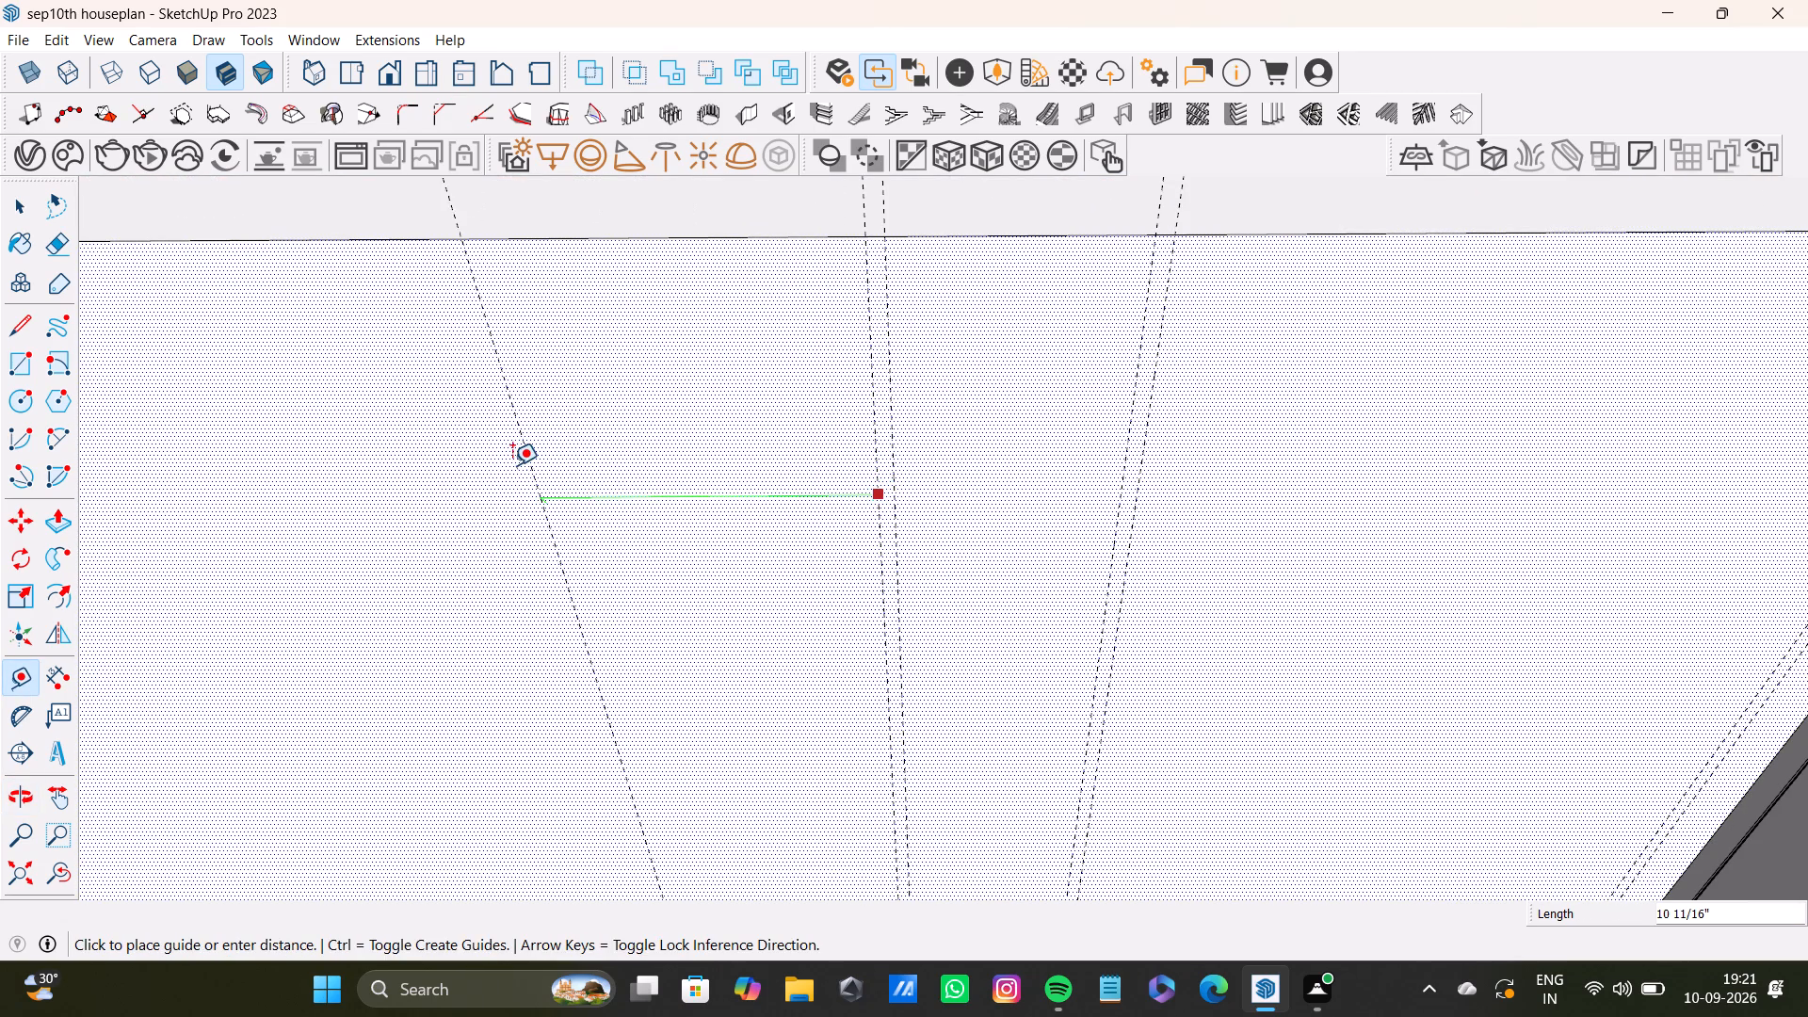
pyautogui.press('9')
pyautogui.press('BackSpace')
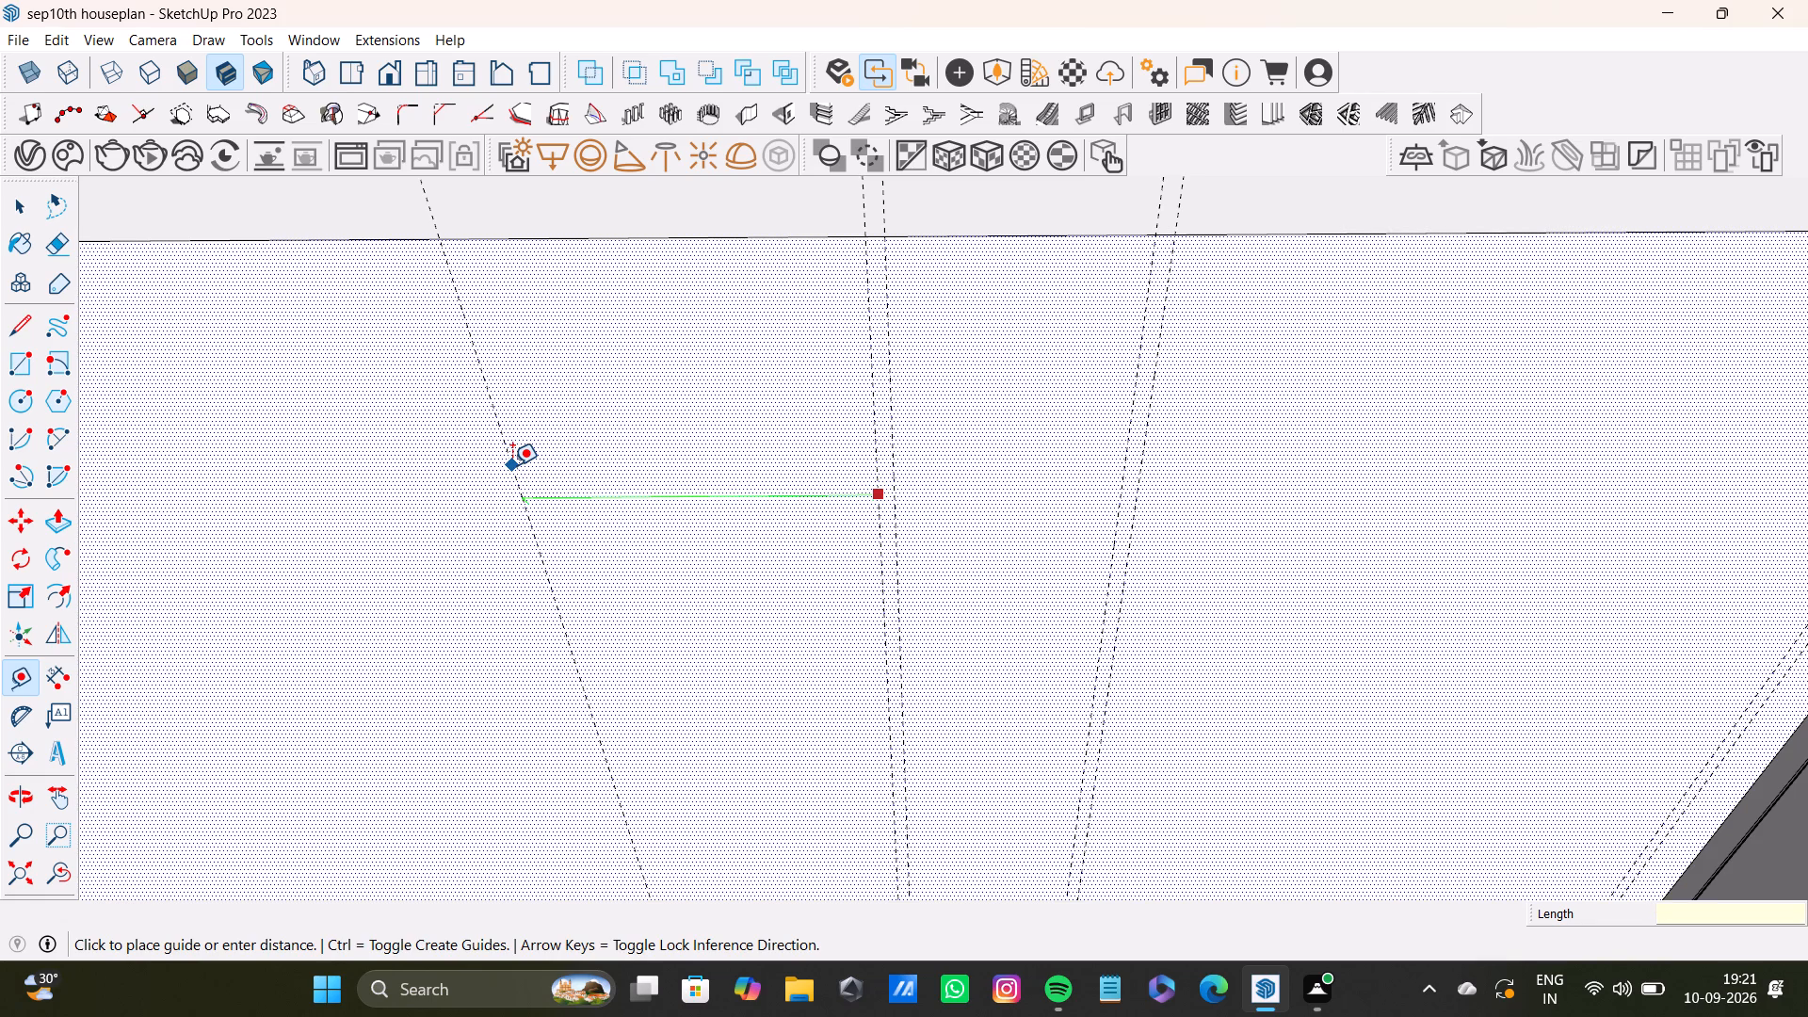
pyautogui.write("2'")
pyautogui.press('Return')
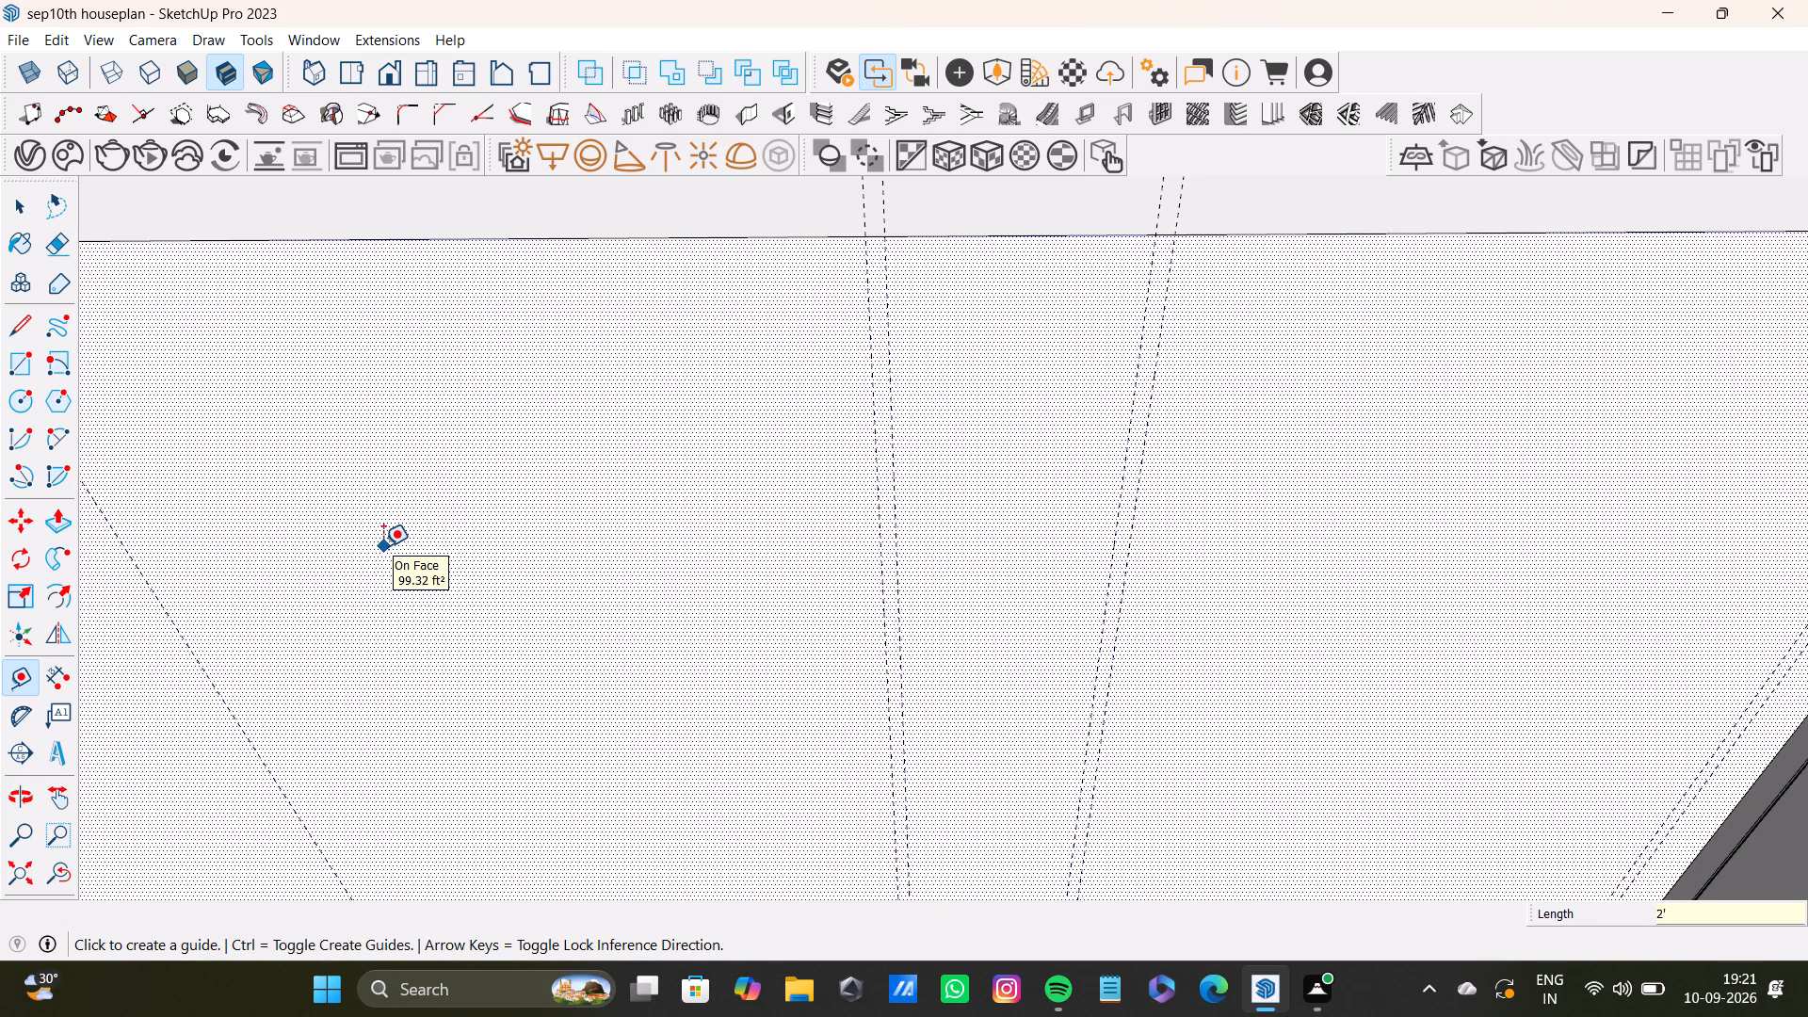
# Offset a companion guide 0.5" from this vertical guide, toward the kitchen doorway, completing the fourth pair.
pyautogui.scroll(-2, 384, 546)
pyautogui.keyDown('shift'); pyautogui.moveTo(389, 546); pyautogui.dragTo(430, 539, button='middle'); pyautogui.keyUp('shift')
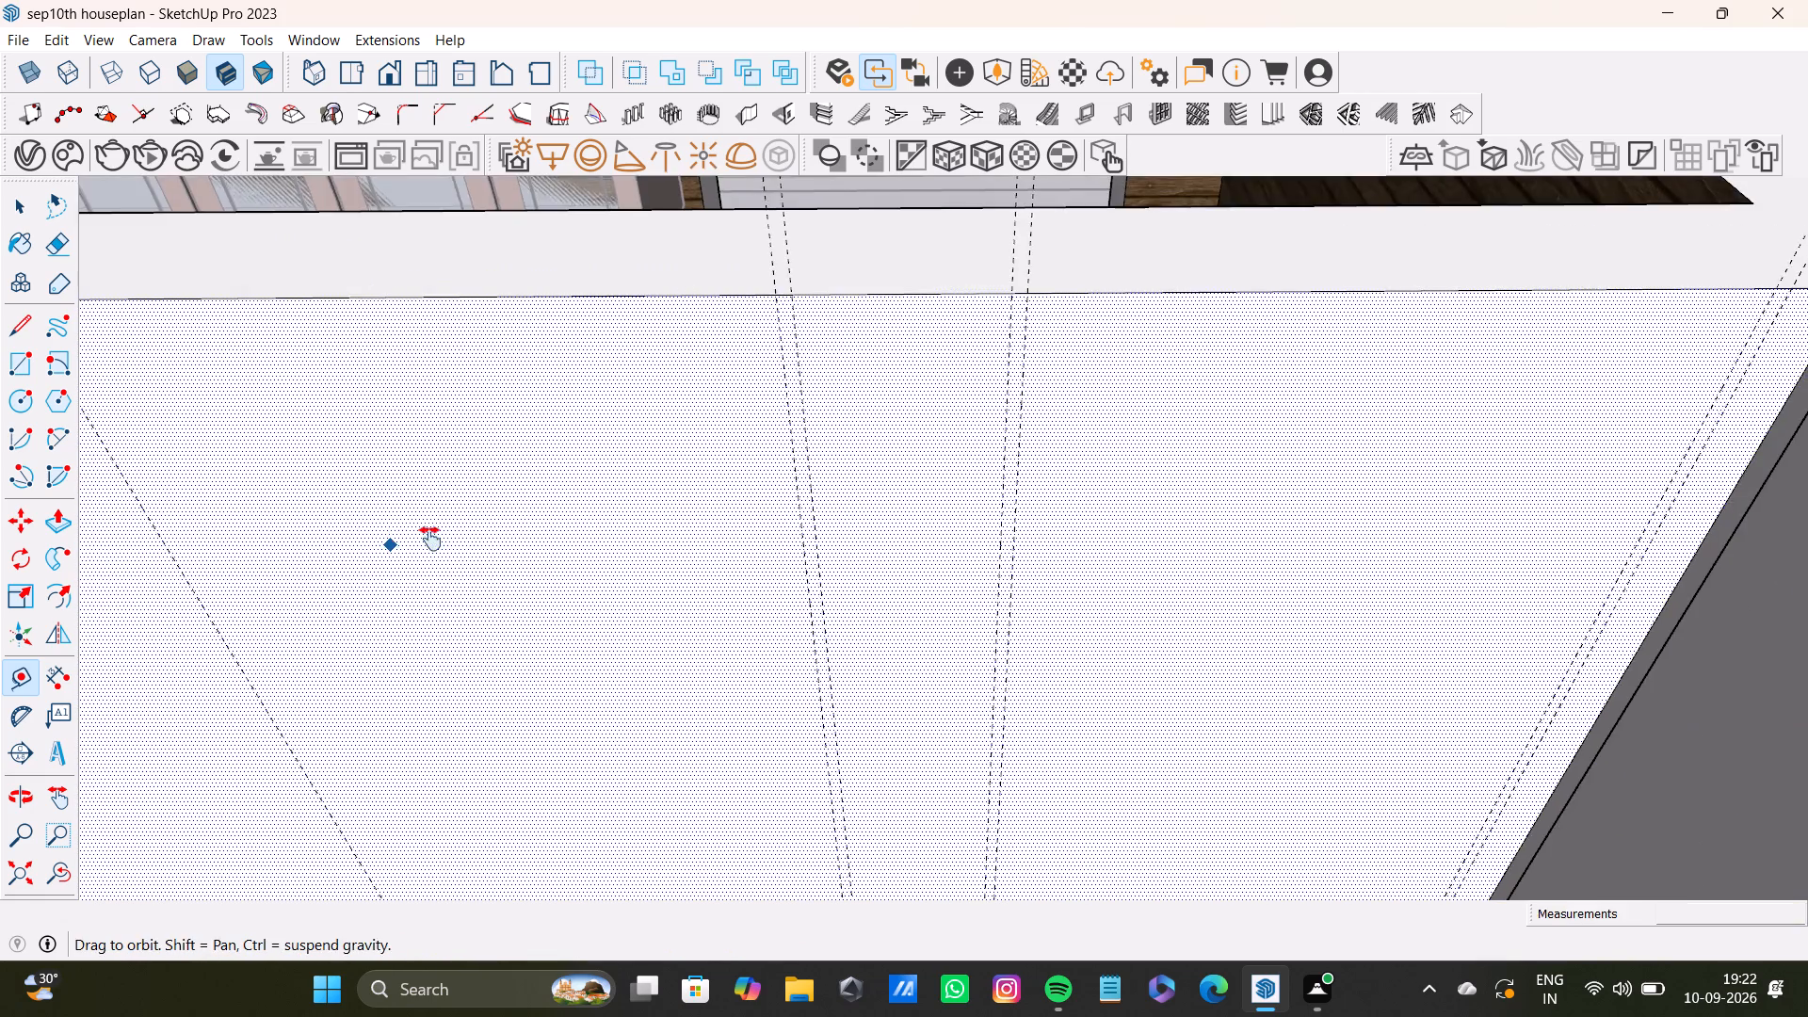
pyautogui.keyDown('shift'); pyautogui.moveTo(430, 539); pyautogui.dragTo(605, 527, button='middle'); pyautogui.keyUp('shift')
pyautogui.scroll(-4, 469, 566)
pyautogui.moveTo(469, 566); pyautogui.dragTo(666, 551, button='middle')
pyautogui.scroll(7, 624, 559)
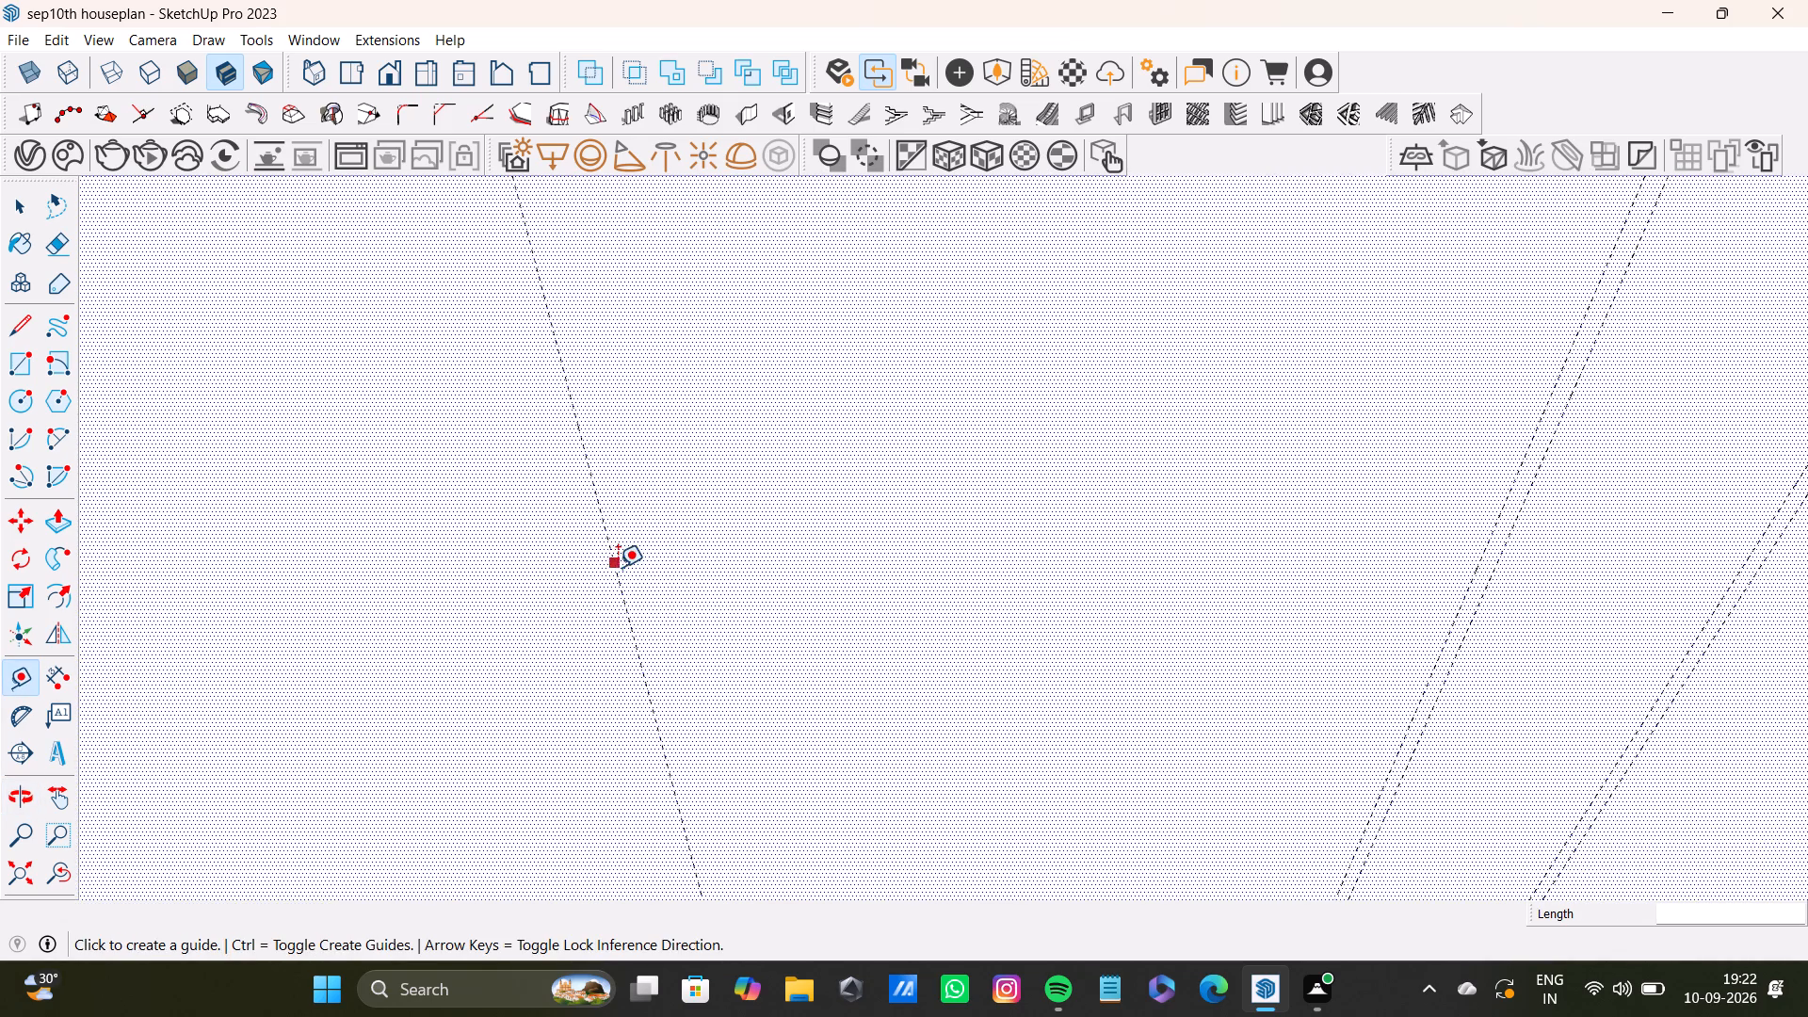
pyautogui.moveTo(615, 576); pyautogui.dragTo(602, 579)
pyautogui.write('0.5')
pyautogui.hotkey('shift', '"')
pyautogui.press('Return')
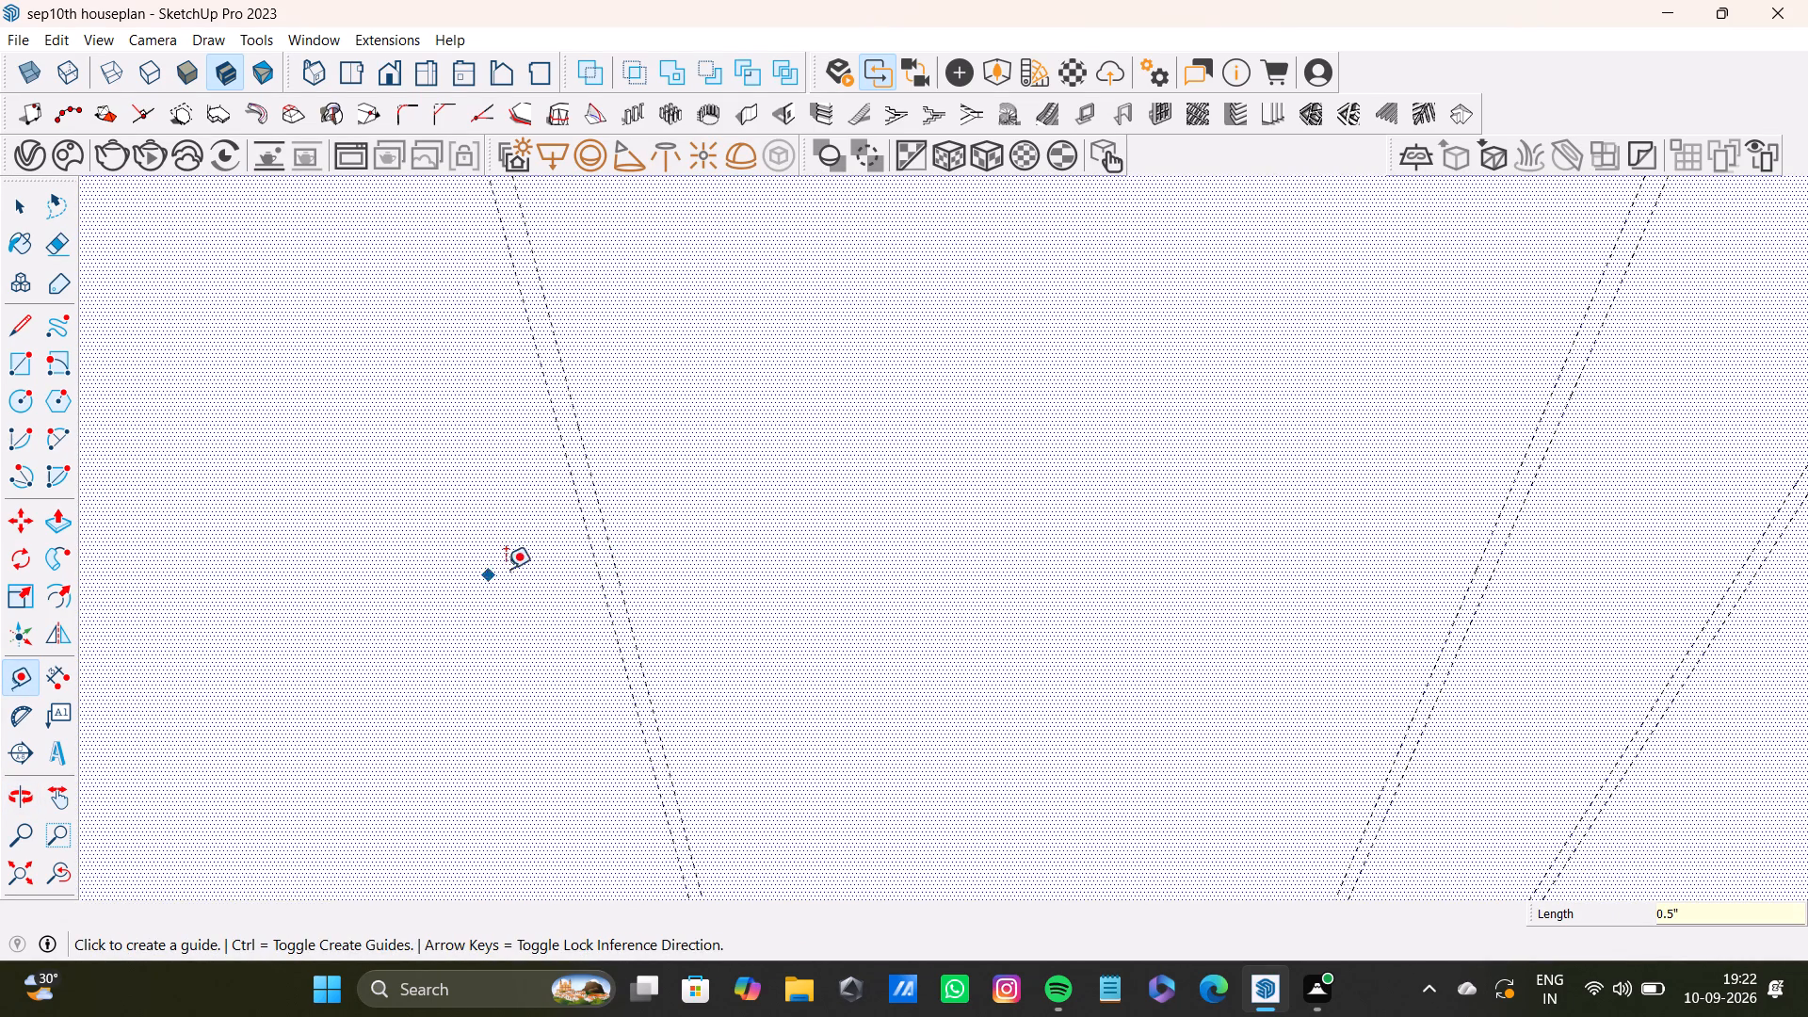
# Place a vertical guide 7" from the fourth pair, between it and the kitchen doorway.
pyautogui.scroll(-12, 480, 600)
pyautogui.keyDown('shift'); pyautogui.moveTo(494, 599); pyautogui.dragTo(646, 563, button='middle'); pyautogui.keyUp('shift')
pyautogui.scroll(8, 686, 552)
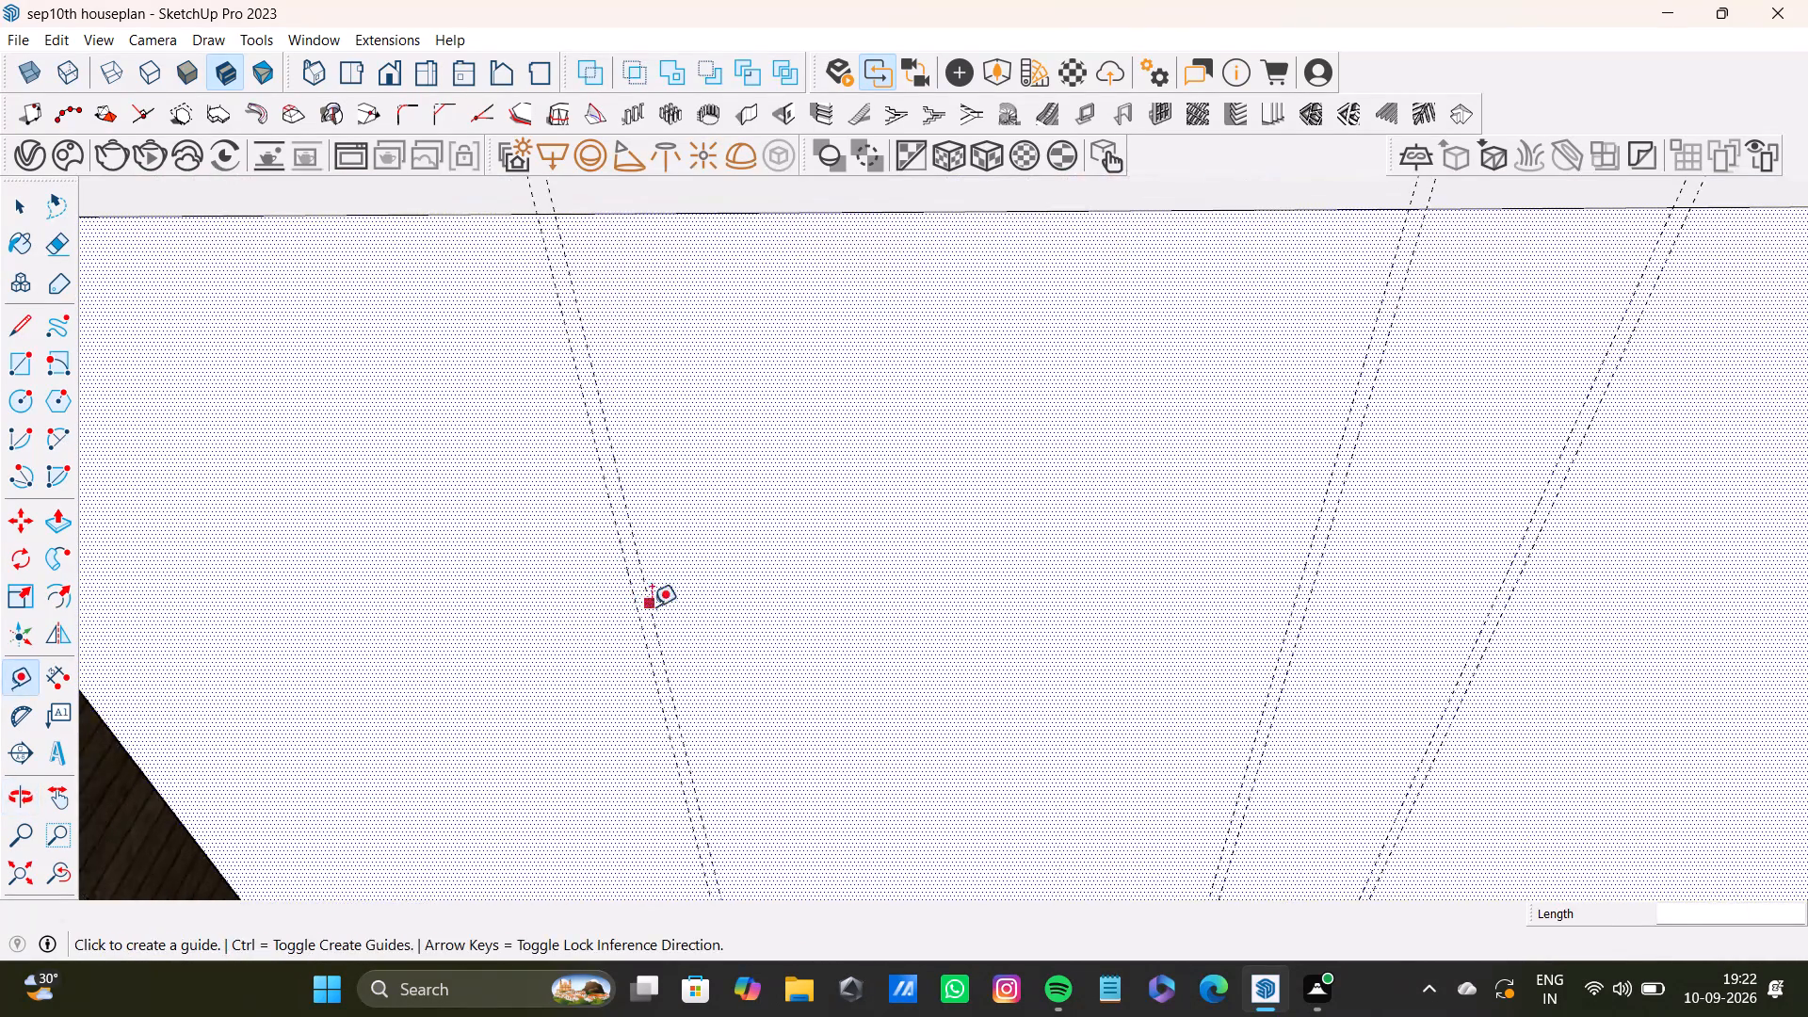
pyautogui.click(633, 626)
pyautogui.press('space')
pyautogui.press('t')
pyautogui.scroll(3, 605, 631)
pyautogui.moveTo(655, 634); pyautogui.dragTo(647, 638)
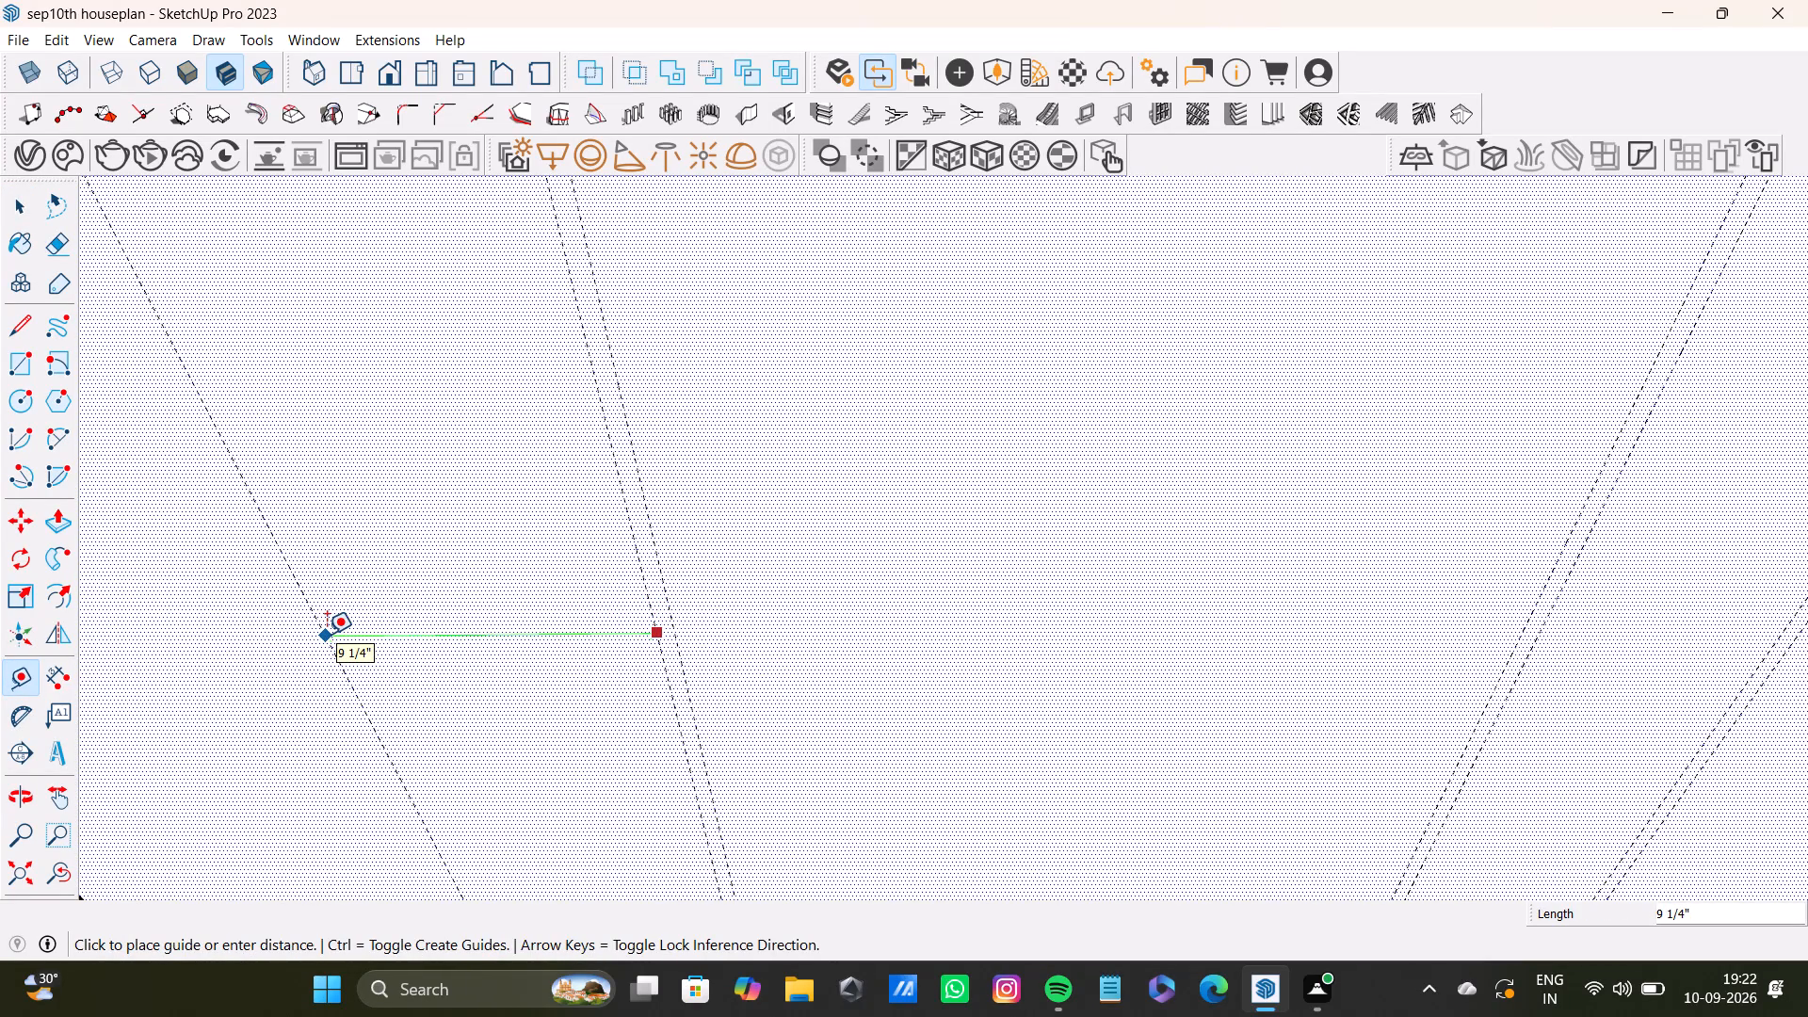
pyautogui.scroll(-9, 409, 610)
pyautogui.keyDown('shift'); pyautogui.moveTo(416, 606); pyautogui.dragTo(669, 606, button='middle'); pyautogui.keyUp('shift')
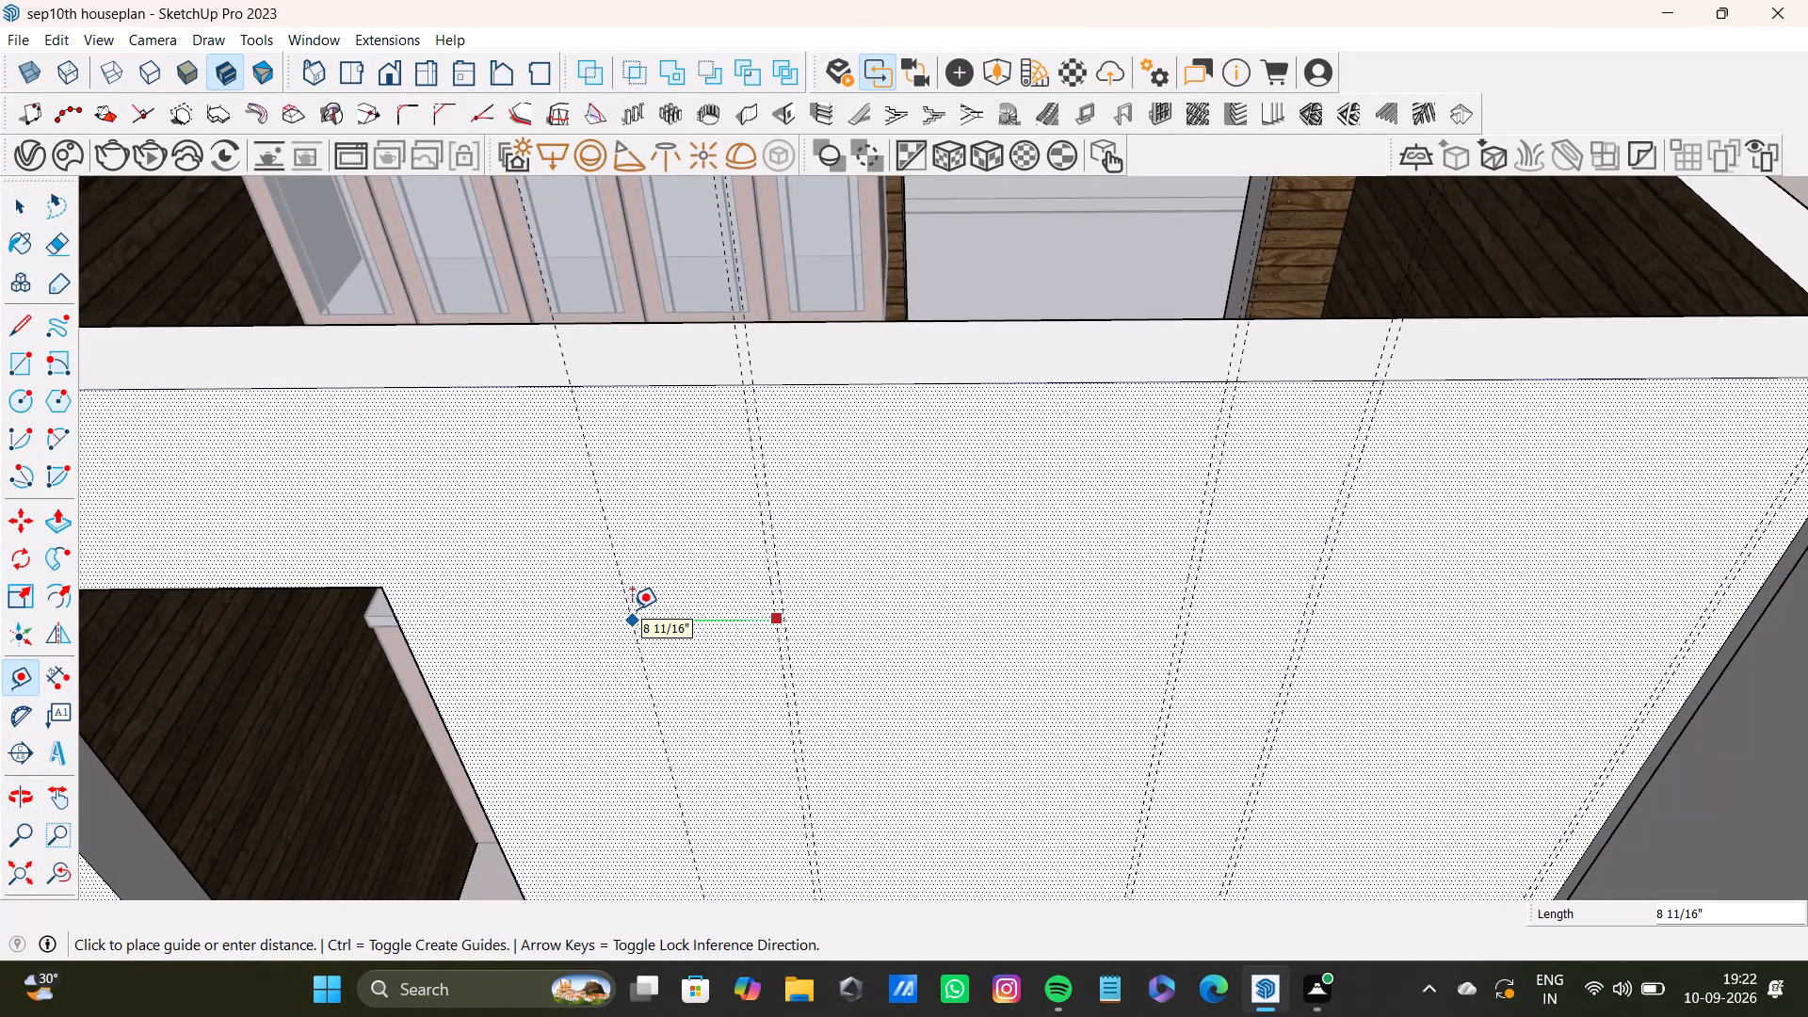
pyautogui.write('7"')
pyautogui.press('Return')
# Offset a companion guide 0.5" from the guide nearest the kitchen doorway, completing the fifth pair.
pyautogui.scroll(4, 654, 604)
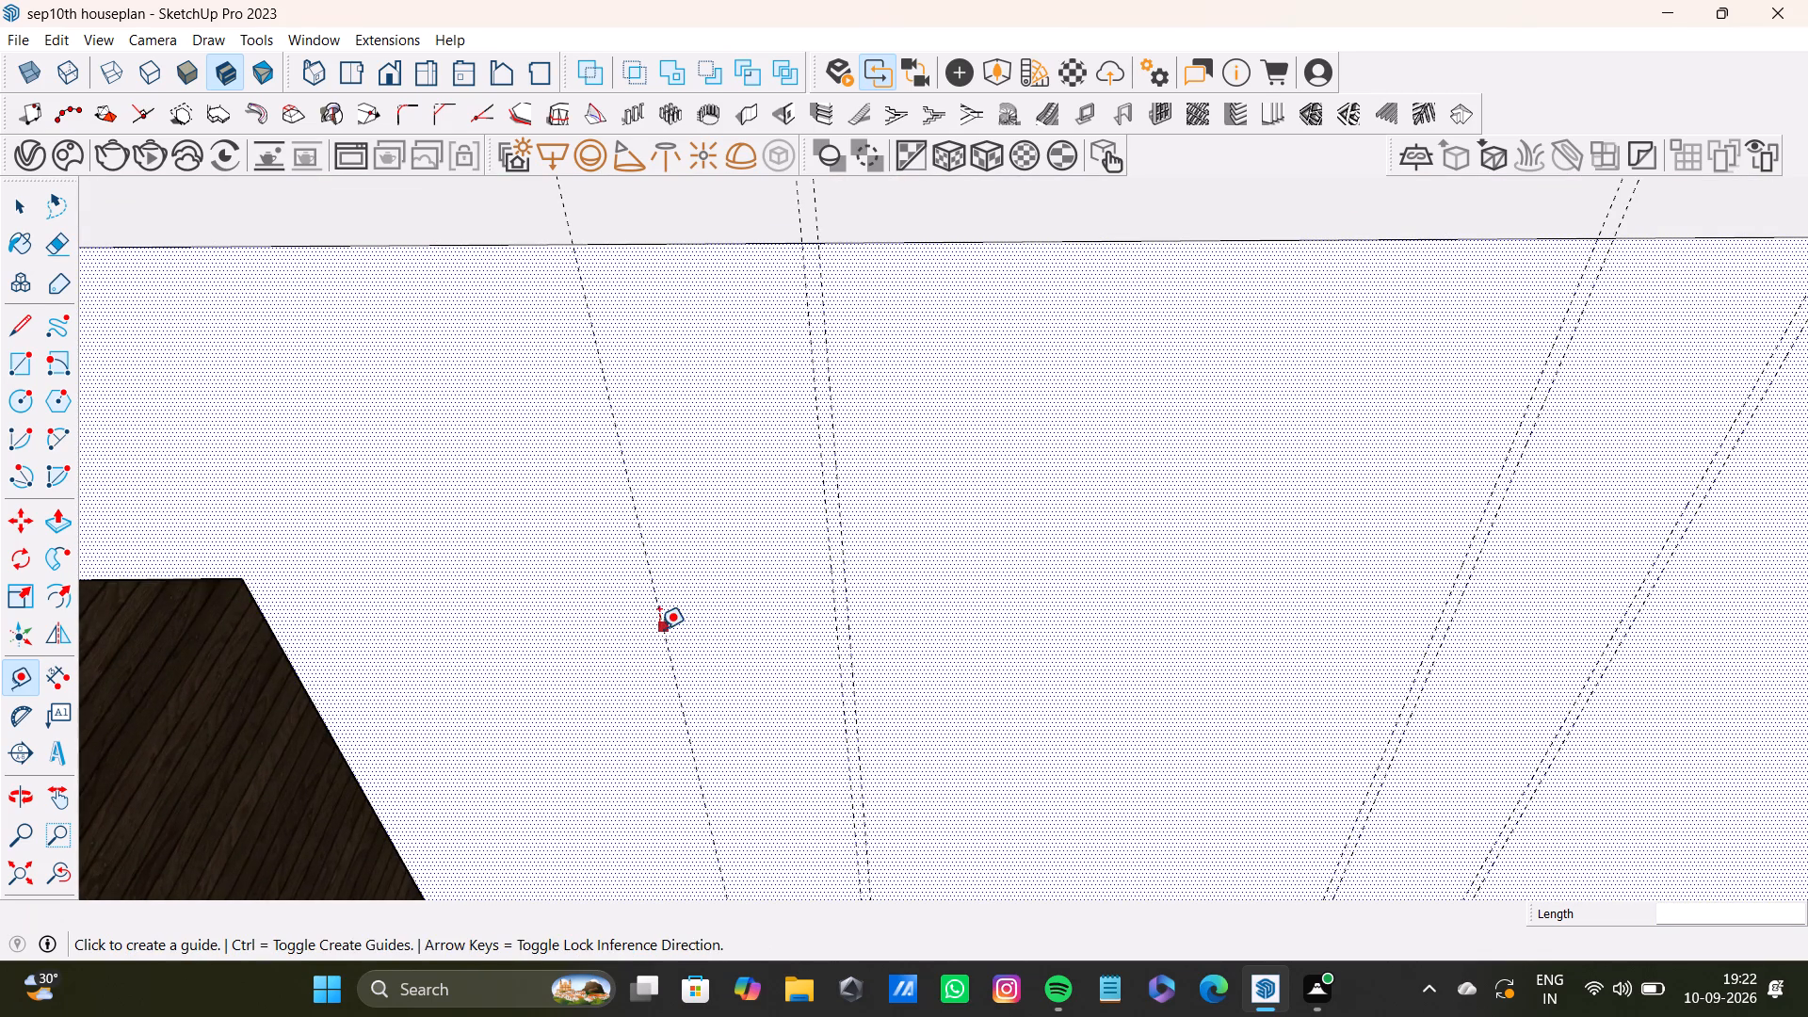
pyautogui.click(658, 636)
pyautogui.write('0.5"')
pyautogui.press('Return')
# Place a vertical guide 2' from the fifth pair, crossing the wall above the kitchen doorway.
pyautogui.scroll(-3, 615, 624)
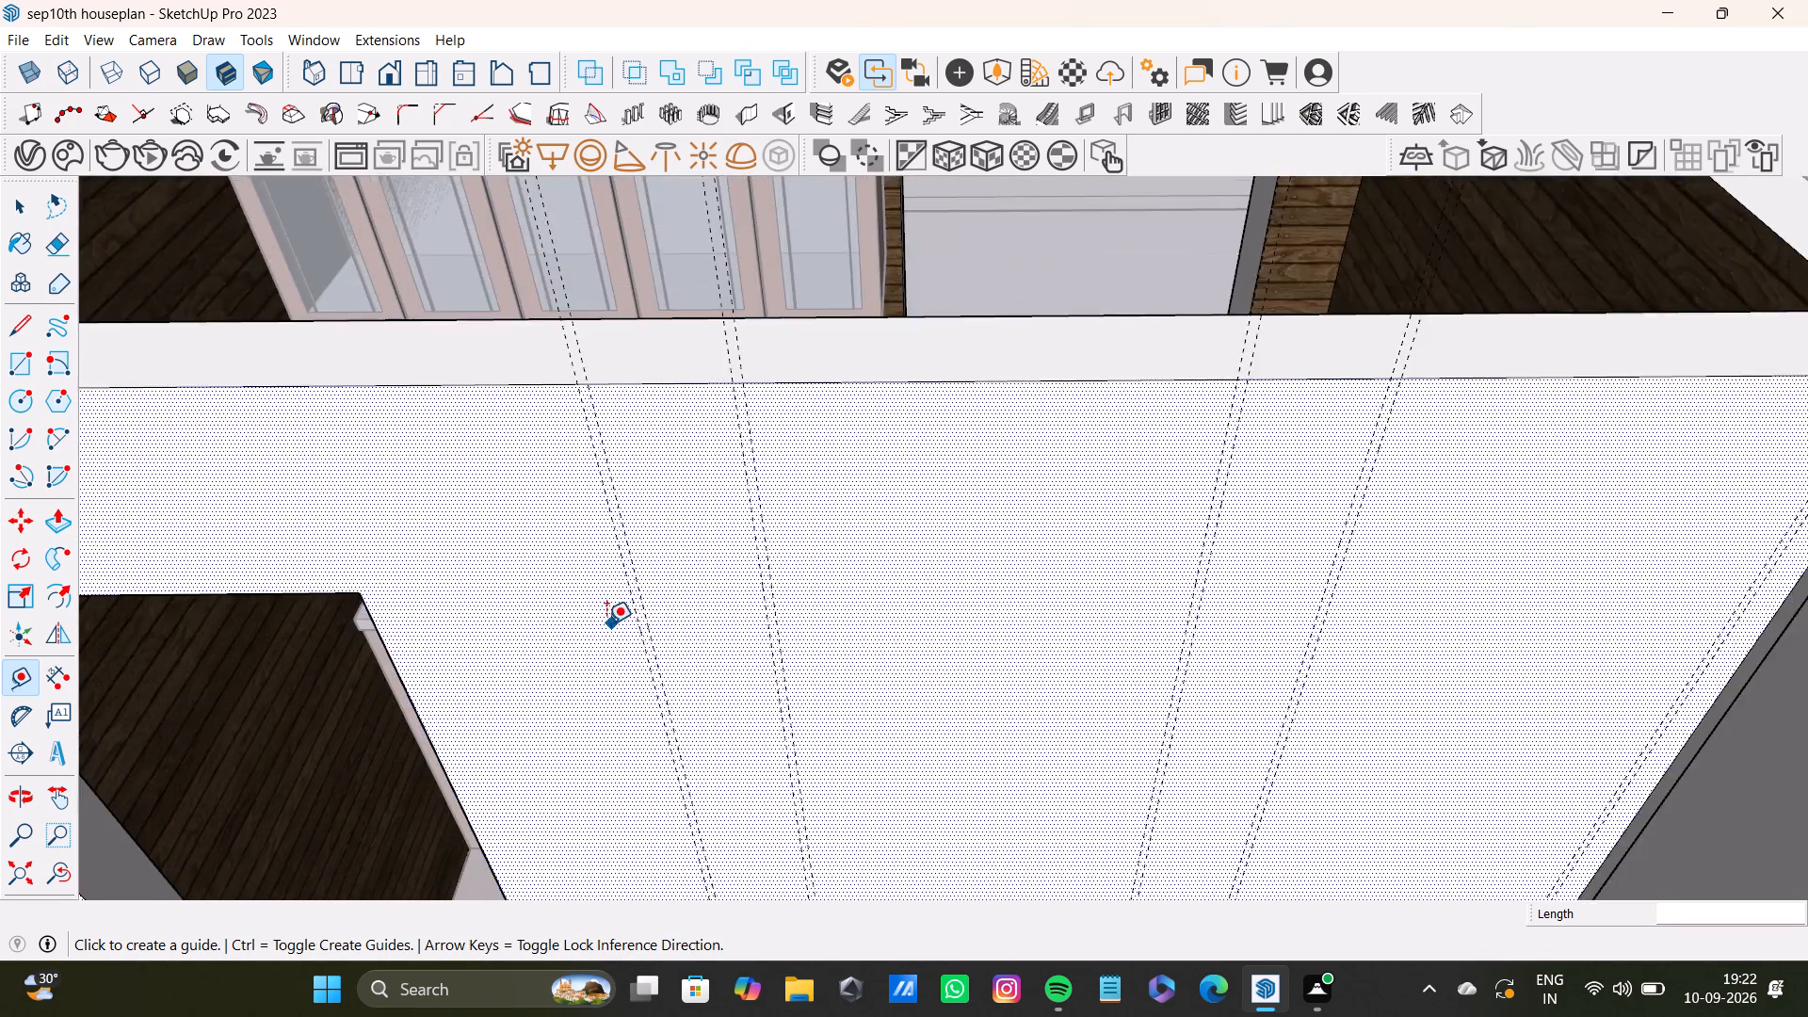
pyautogui.scroll(-5, 606, 623)
pyautogui.keyDown('shift'); pyautogui.moveTo(605, 636); pyautogui.dragTo(881, 647, button='middle'); pyautogui.keyUp('shift')
pyautogui.scroll(7, 864, 646)
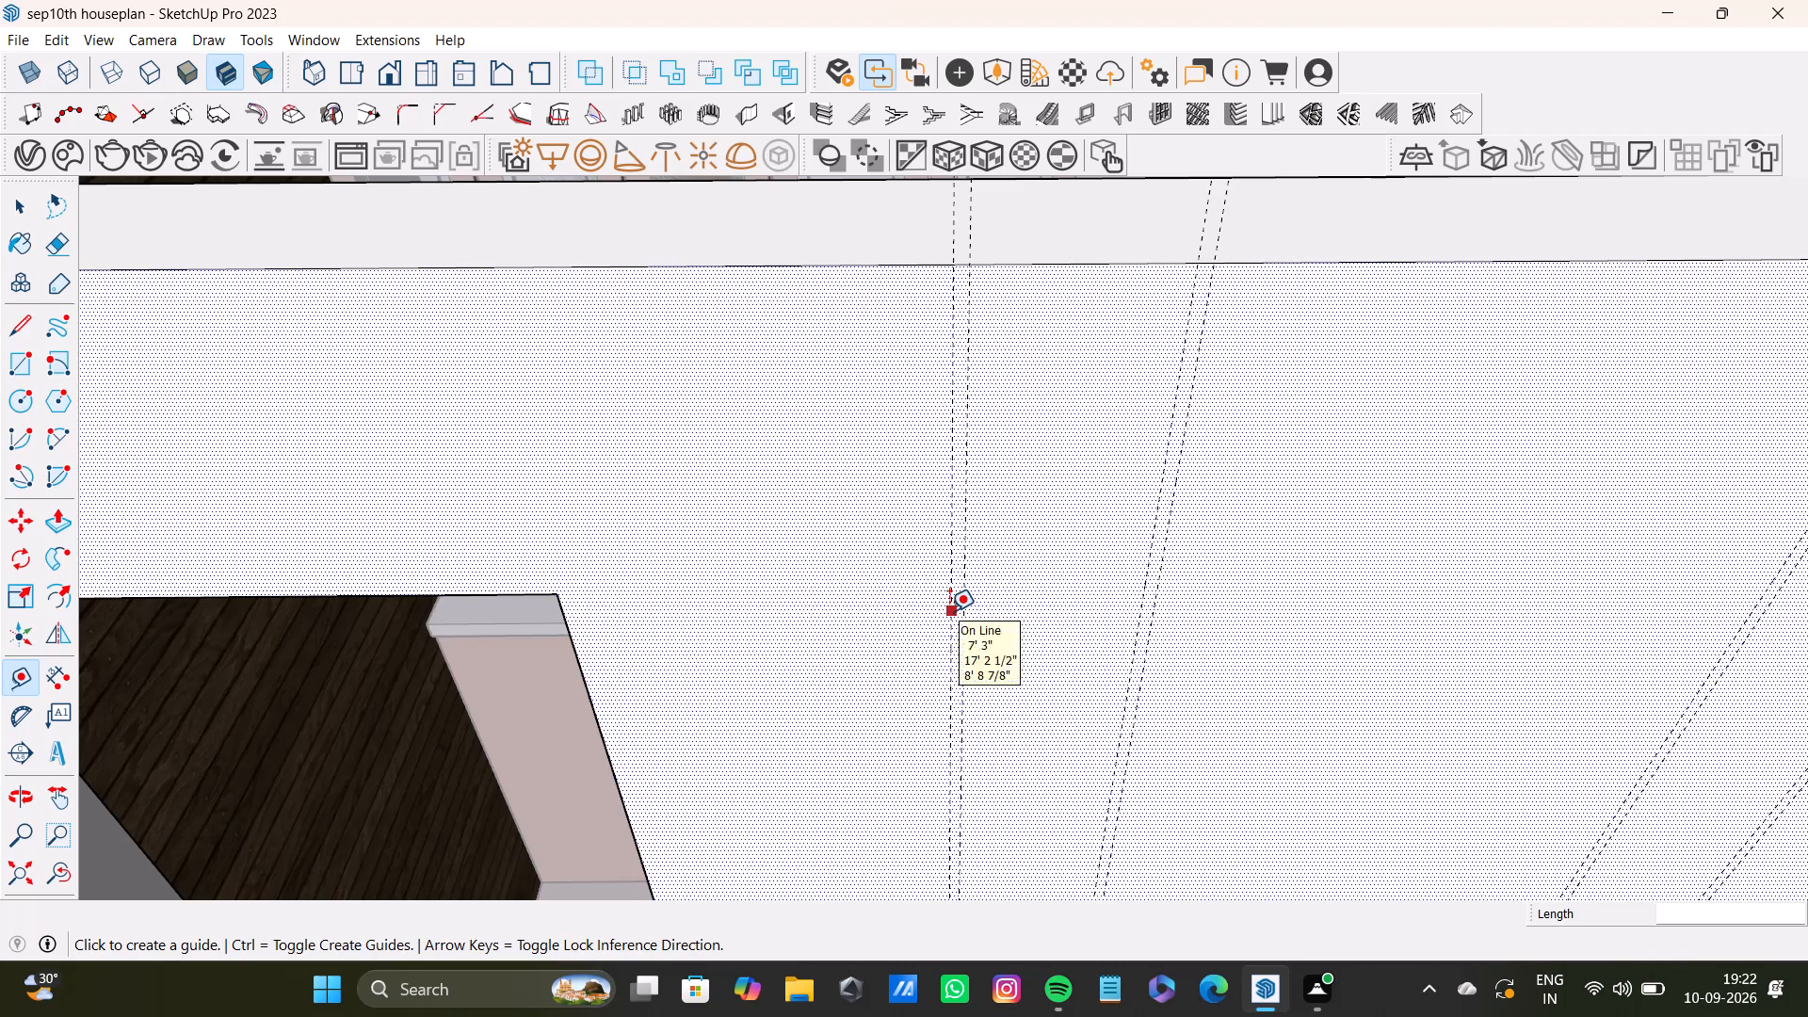
pyautogui.moveTo(949, 611); pyautogui.dragTo(863, 618)
pyautogui.write("2'")
pyautogui.press('Return')
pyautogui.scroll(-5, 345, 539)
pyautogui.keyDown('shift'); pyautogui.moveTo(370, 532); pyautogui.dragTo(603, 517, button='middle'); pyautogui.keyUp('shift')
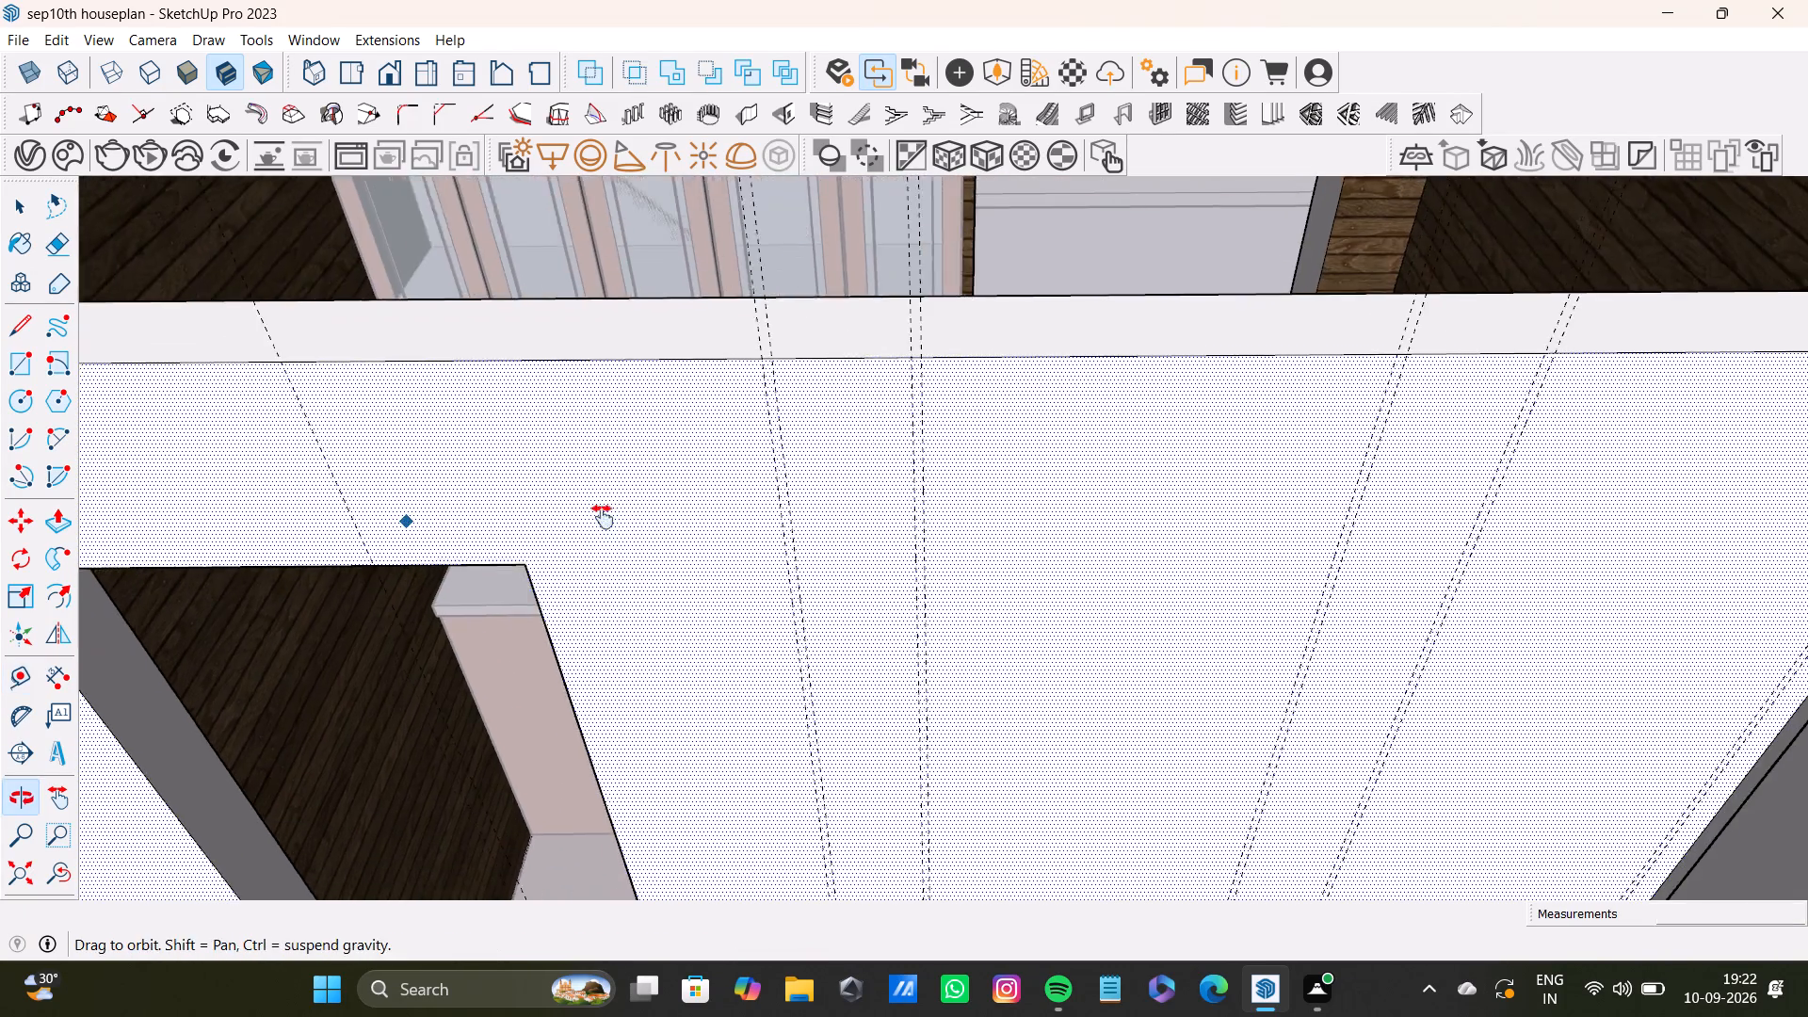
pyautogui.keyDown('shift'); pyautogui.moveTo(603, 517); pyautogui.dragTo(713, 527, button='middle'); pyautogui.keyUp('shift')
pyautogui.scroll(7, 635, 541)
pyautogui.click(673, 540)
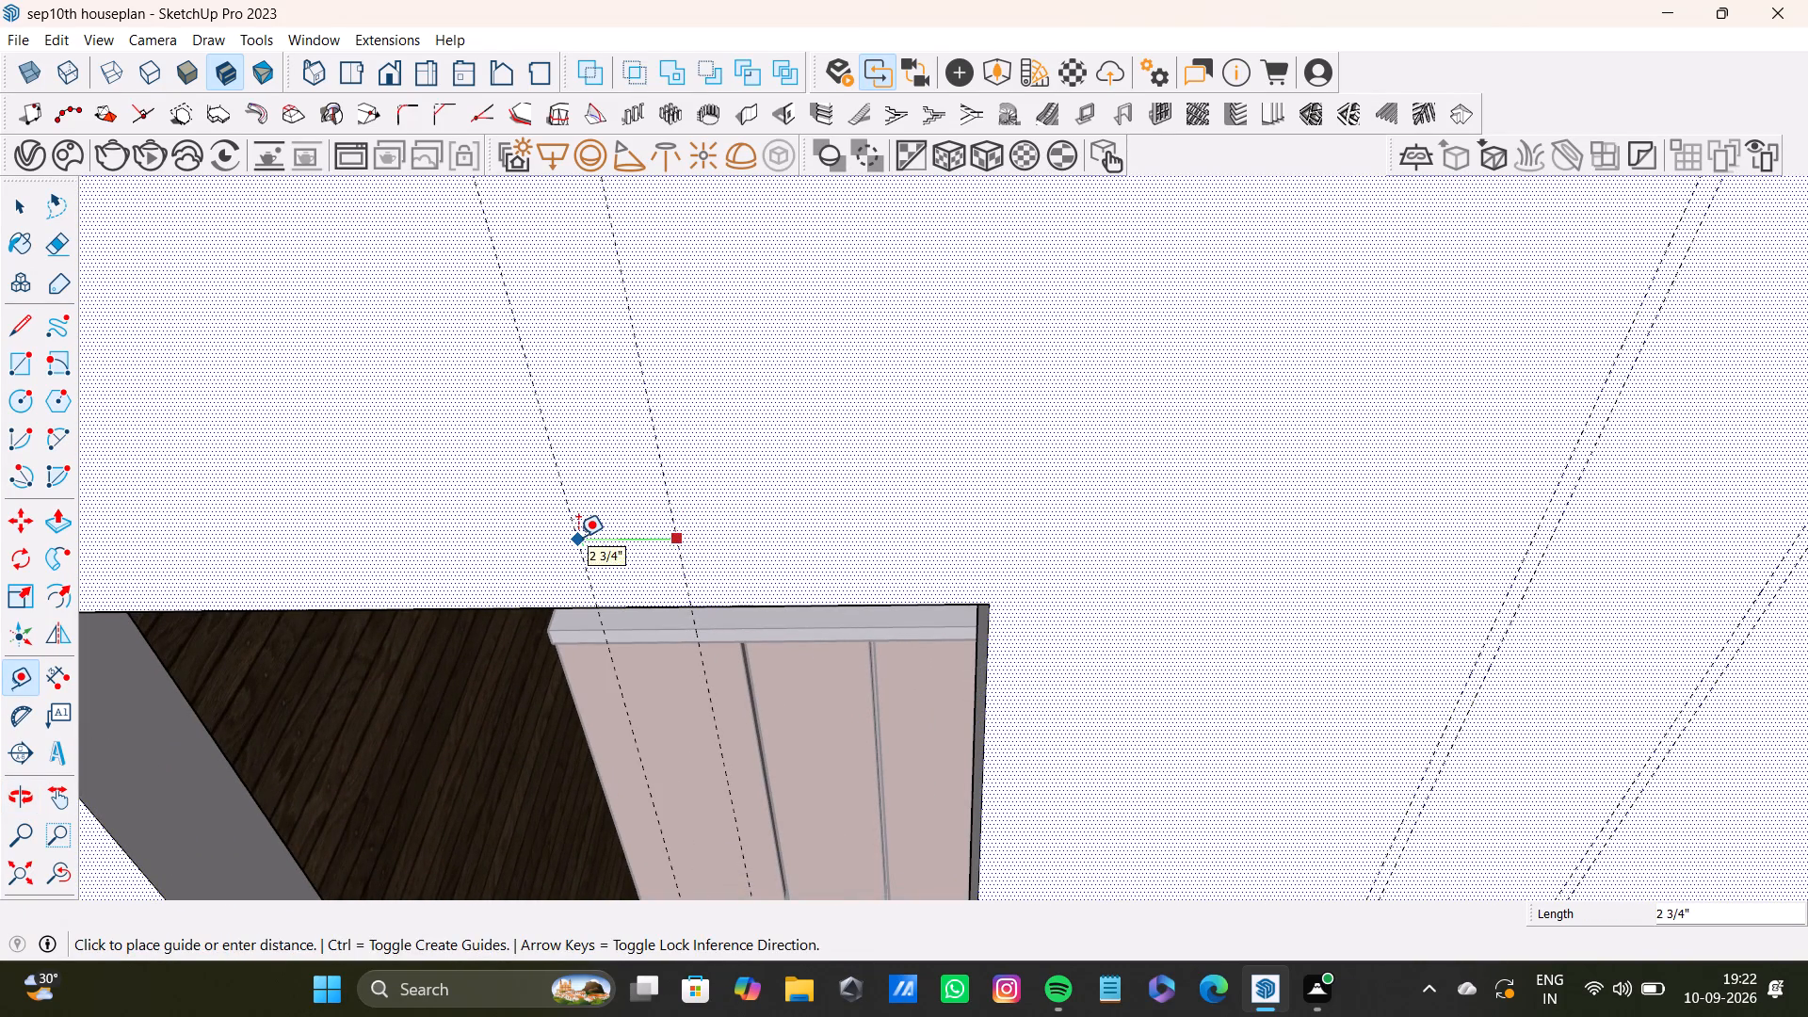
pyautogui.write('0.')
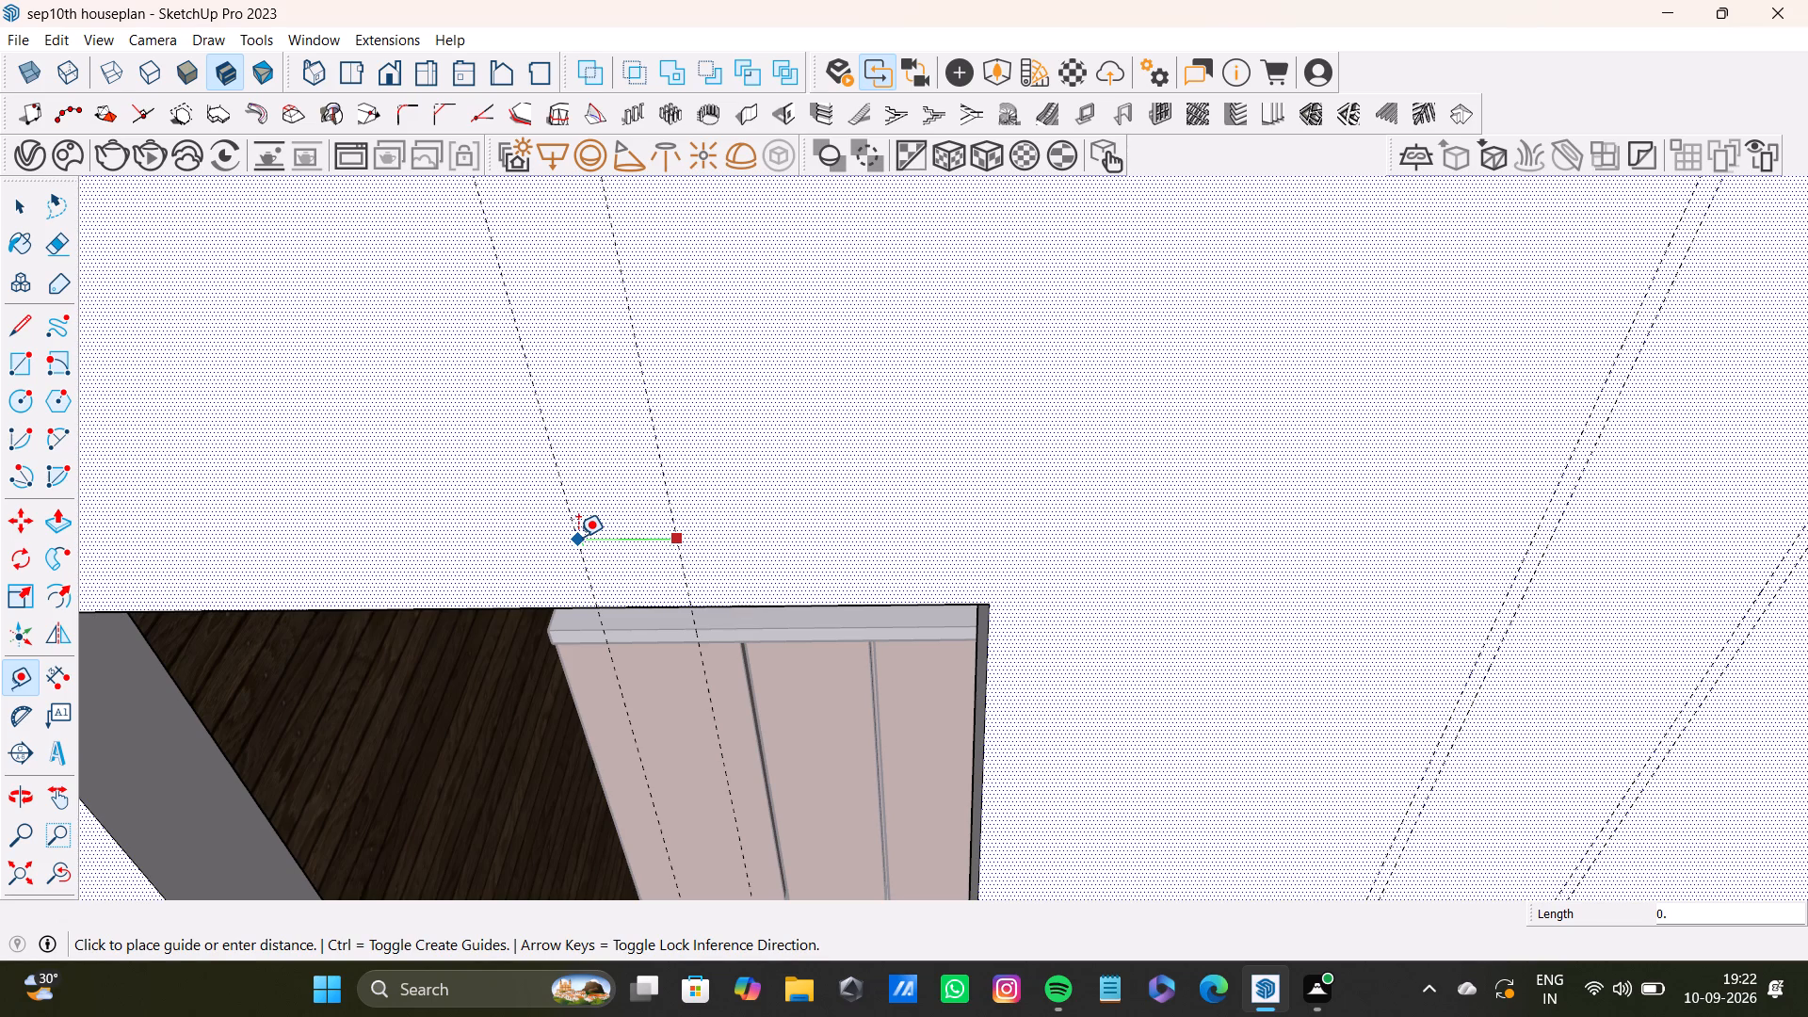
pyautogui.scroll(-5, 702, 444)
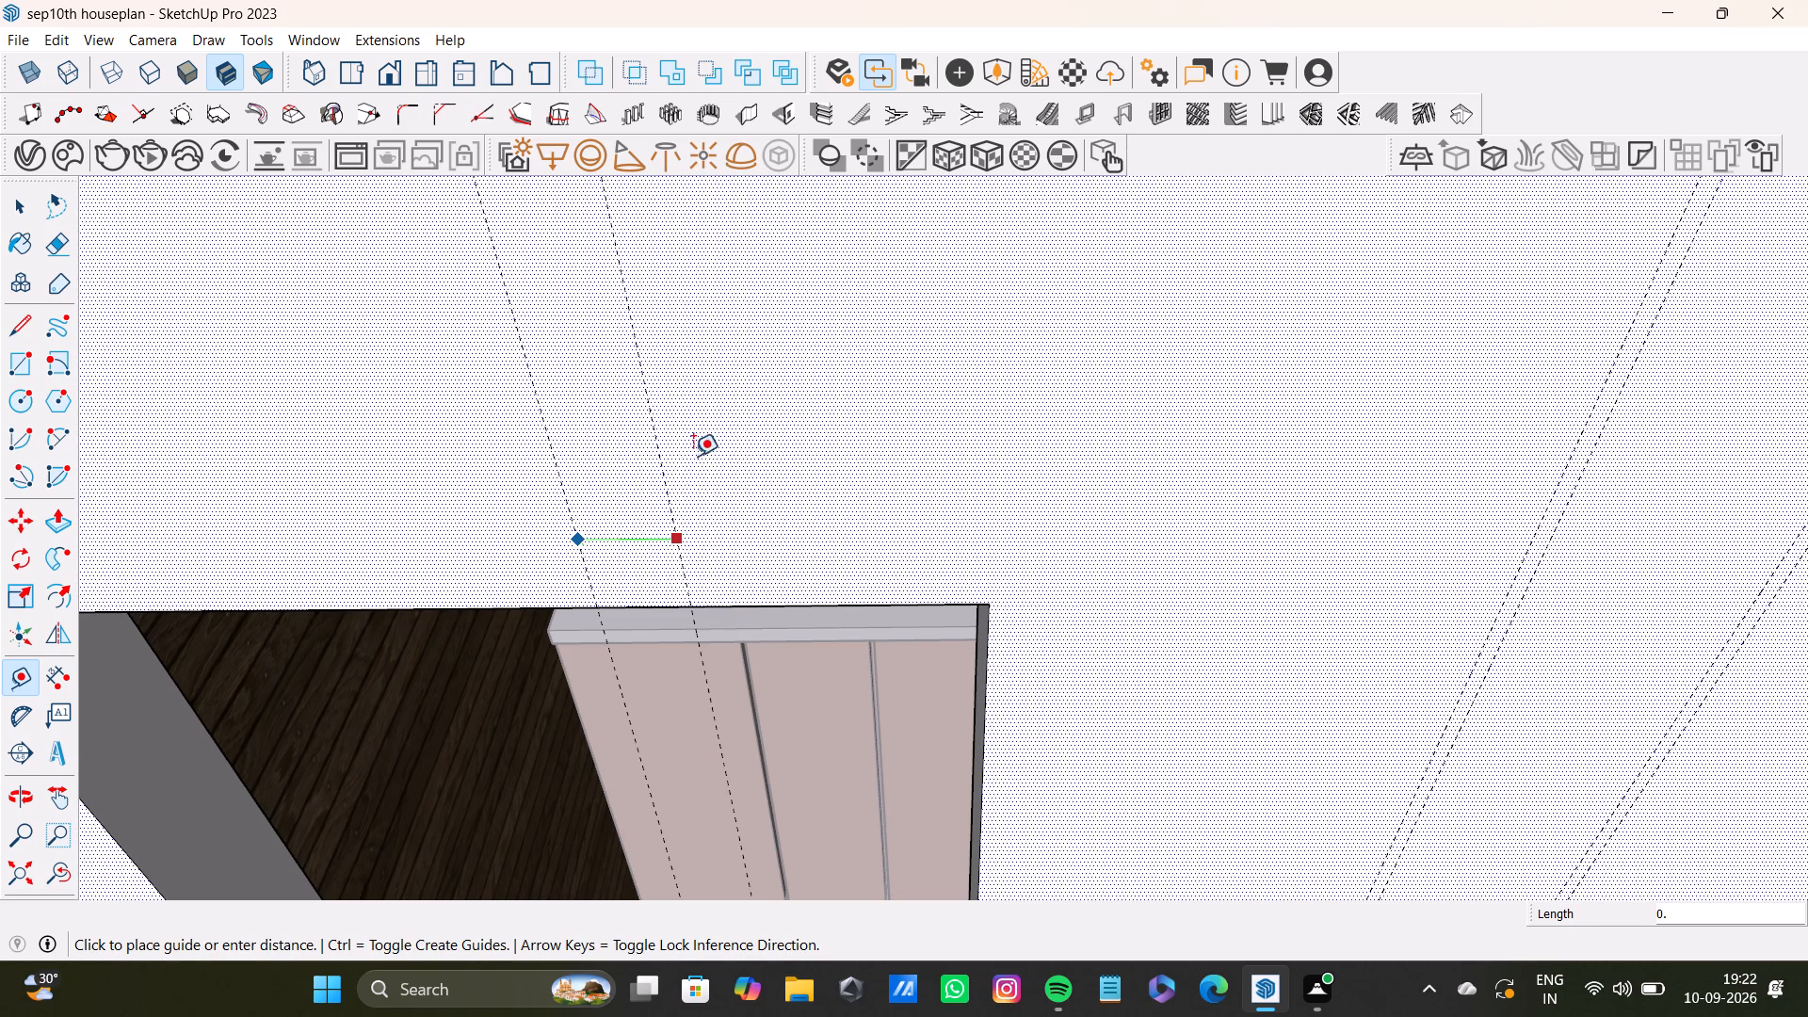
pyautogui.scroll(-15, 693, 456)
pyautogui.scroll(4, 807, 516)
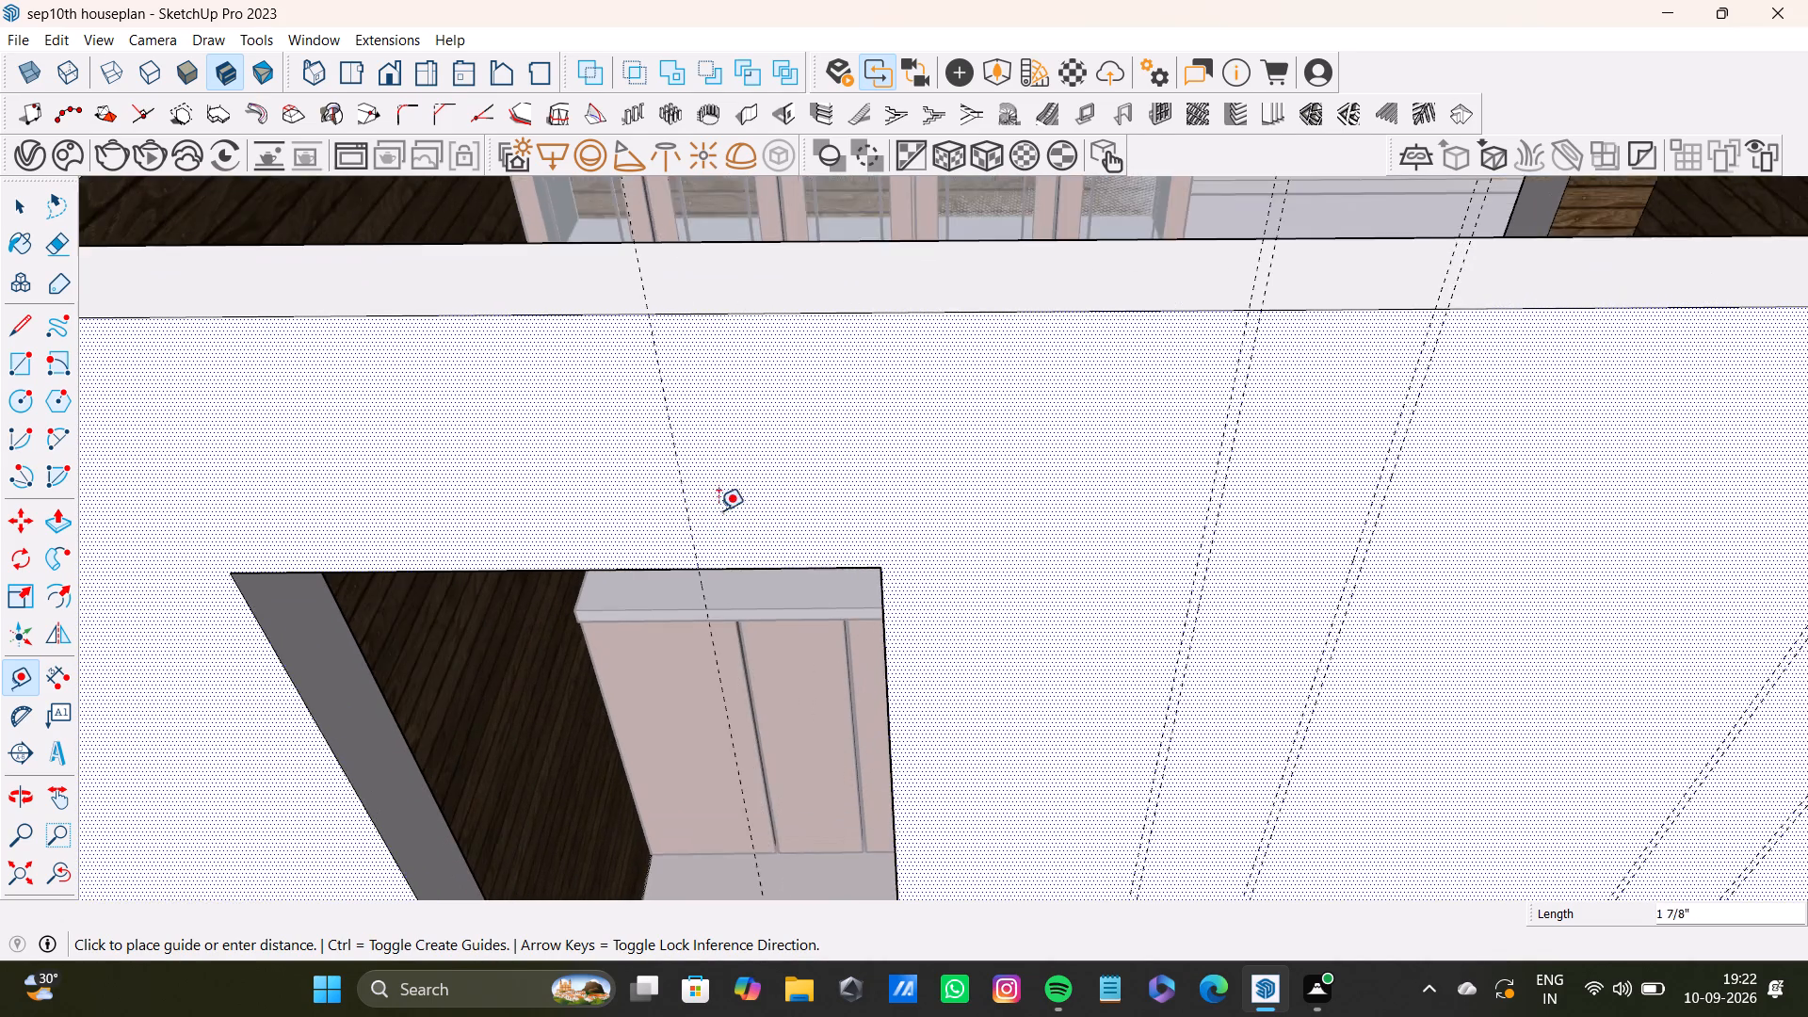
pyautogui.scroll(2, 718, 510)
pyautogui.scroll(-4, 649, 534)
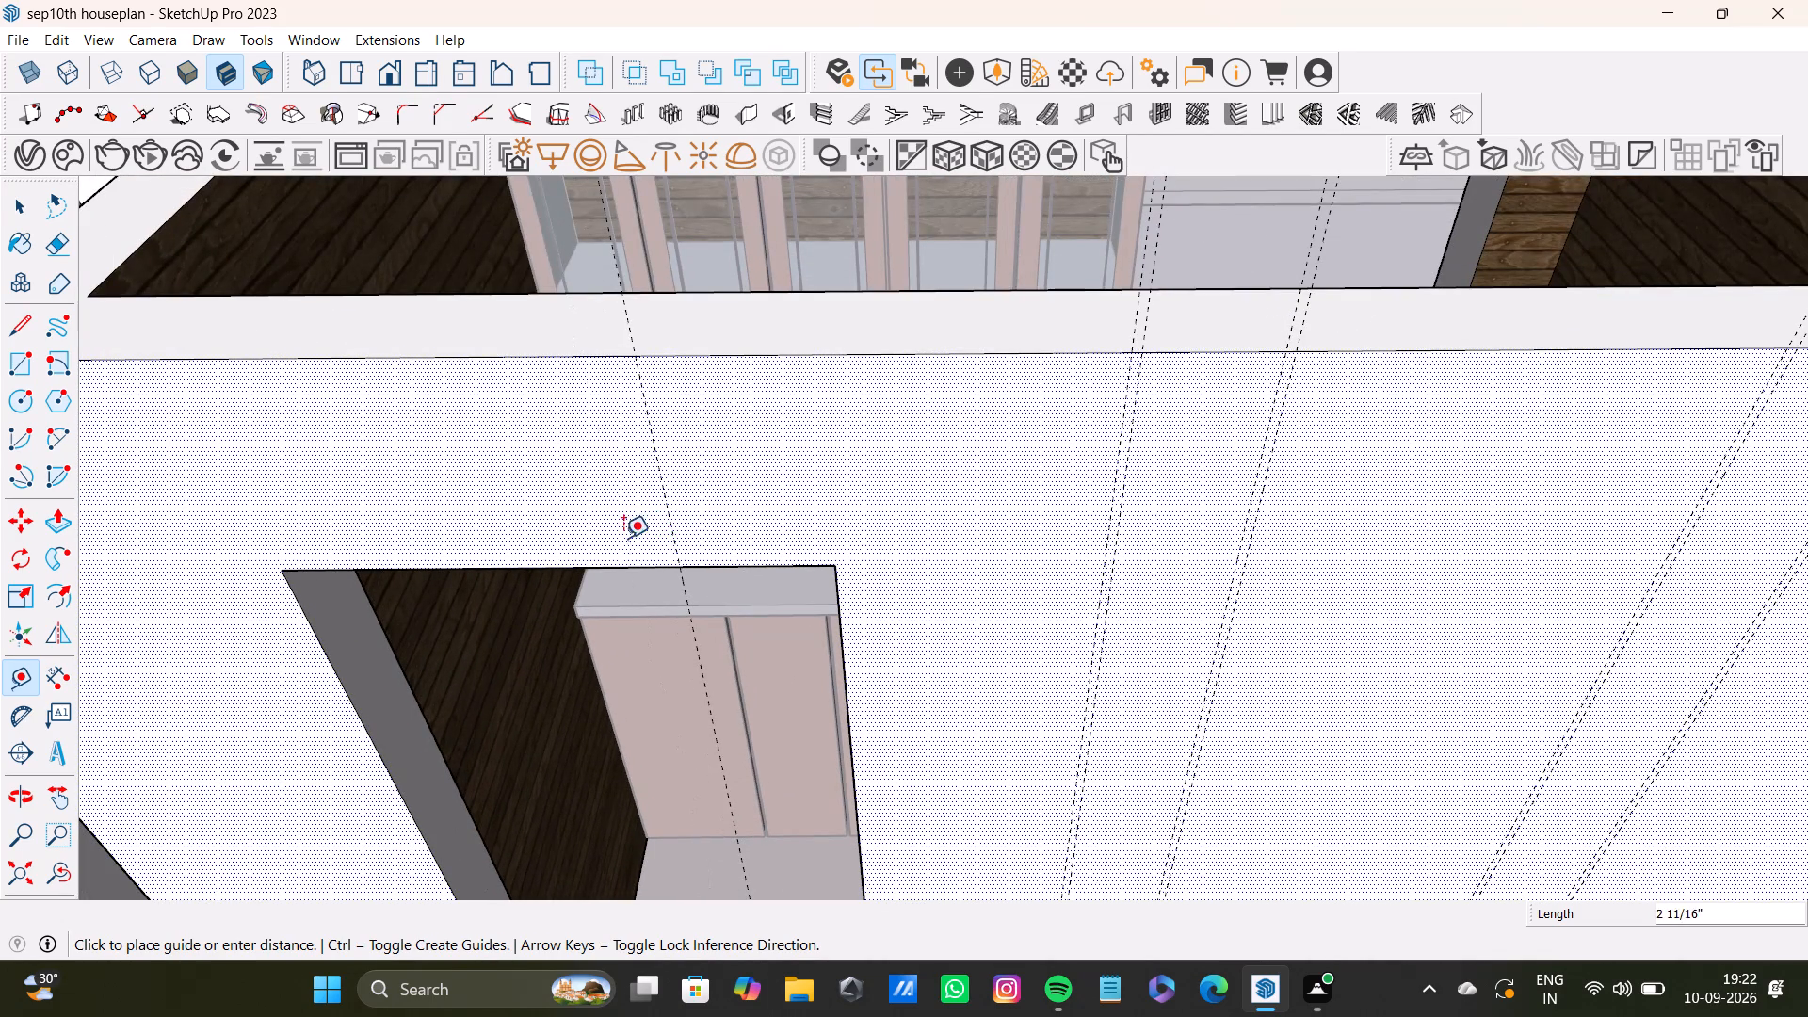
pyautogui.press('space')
# Offset a companion guide 0.5" from the single vertical guide crossing the kitchen doorway, completing the sixth pair.
pyautogui.press('t')
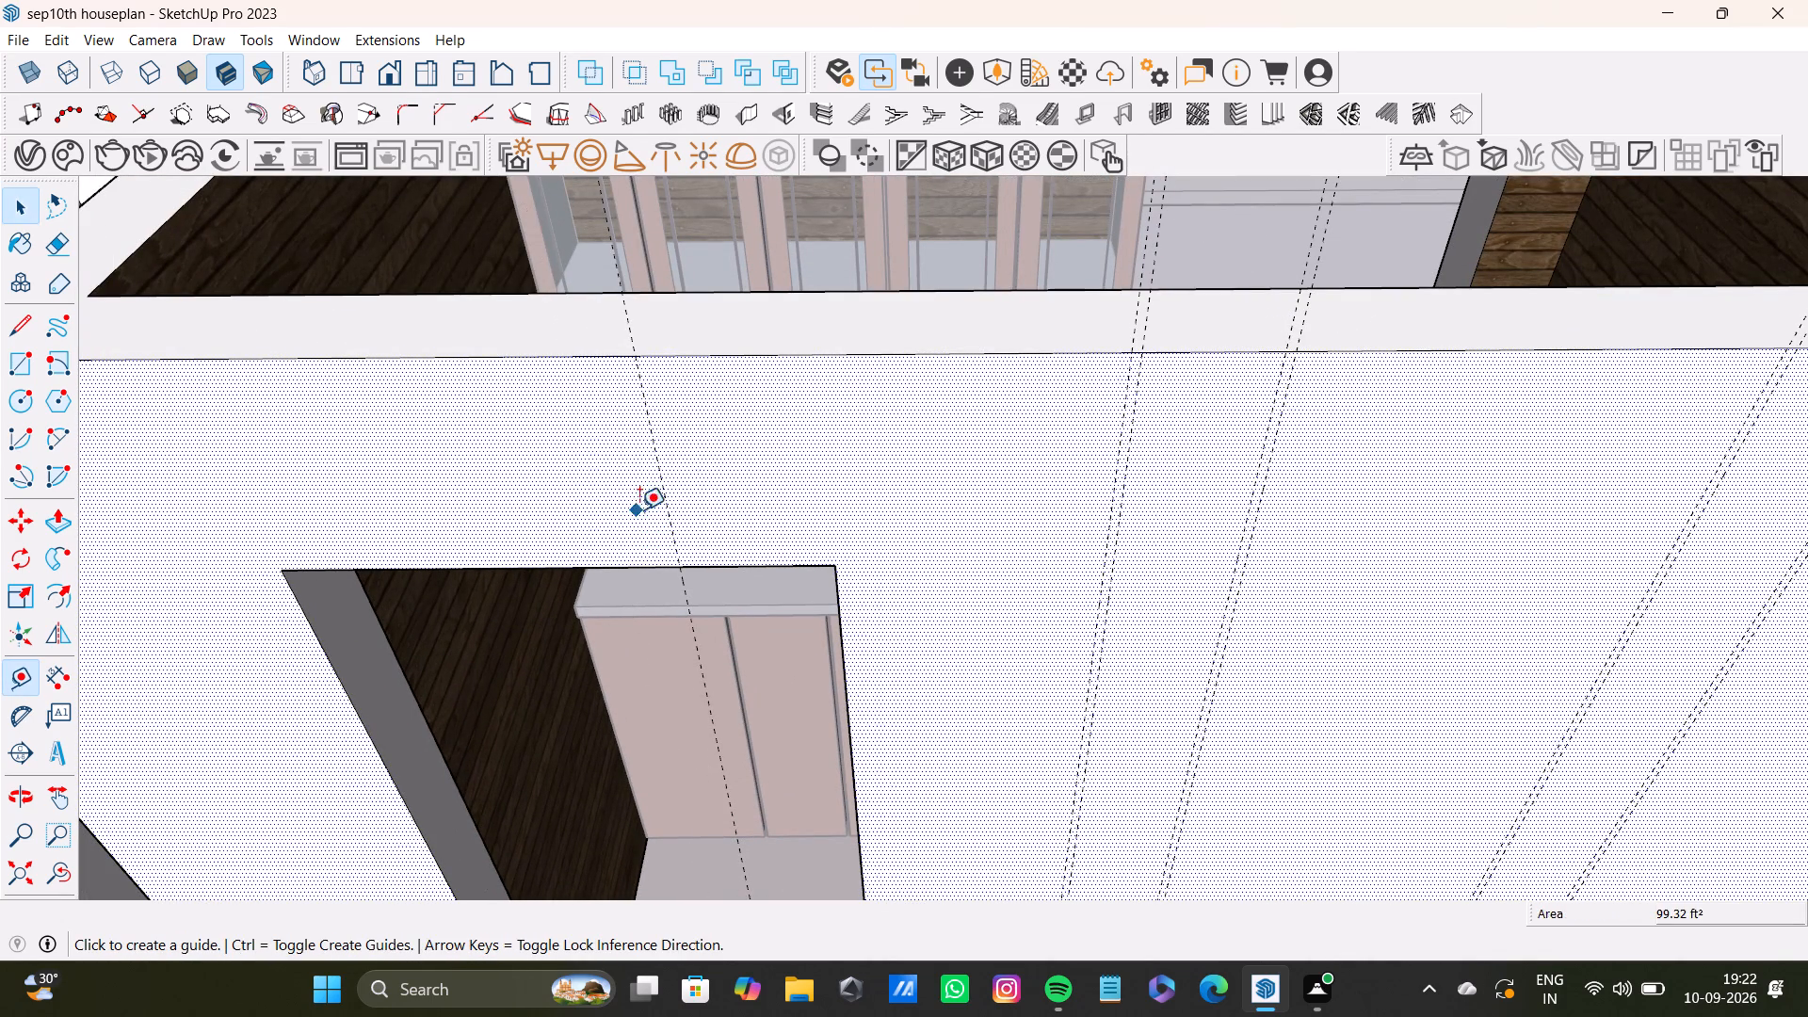
pyautogui.scroll(7, 650, 506)
pyautogui.moveTo(669, 508); pyautogui.dragTo(655, 508)
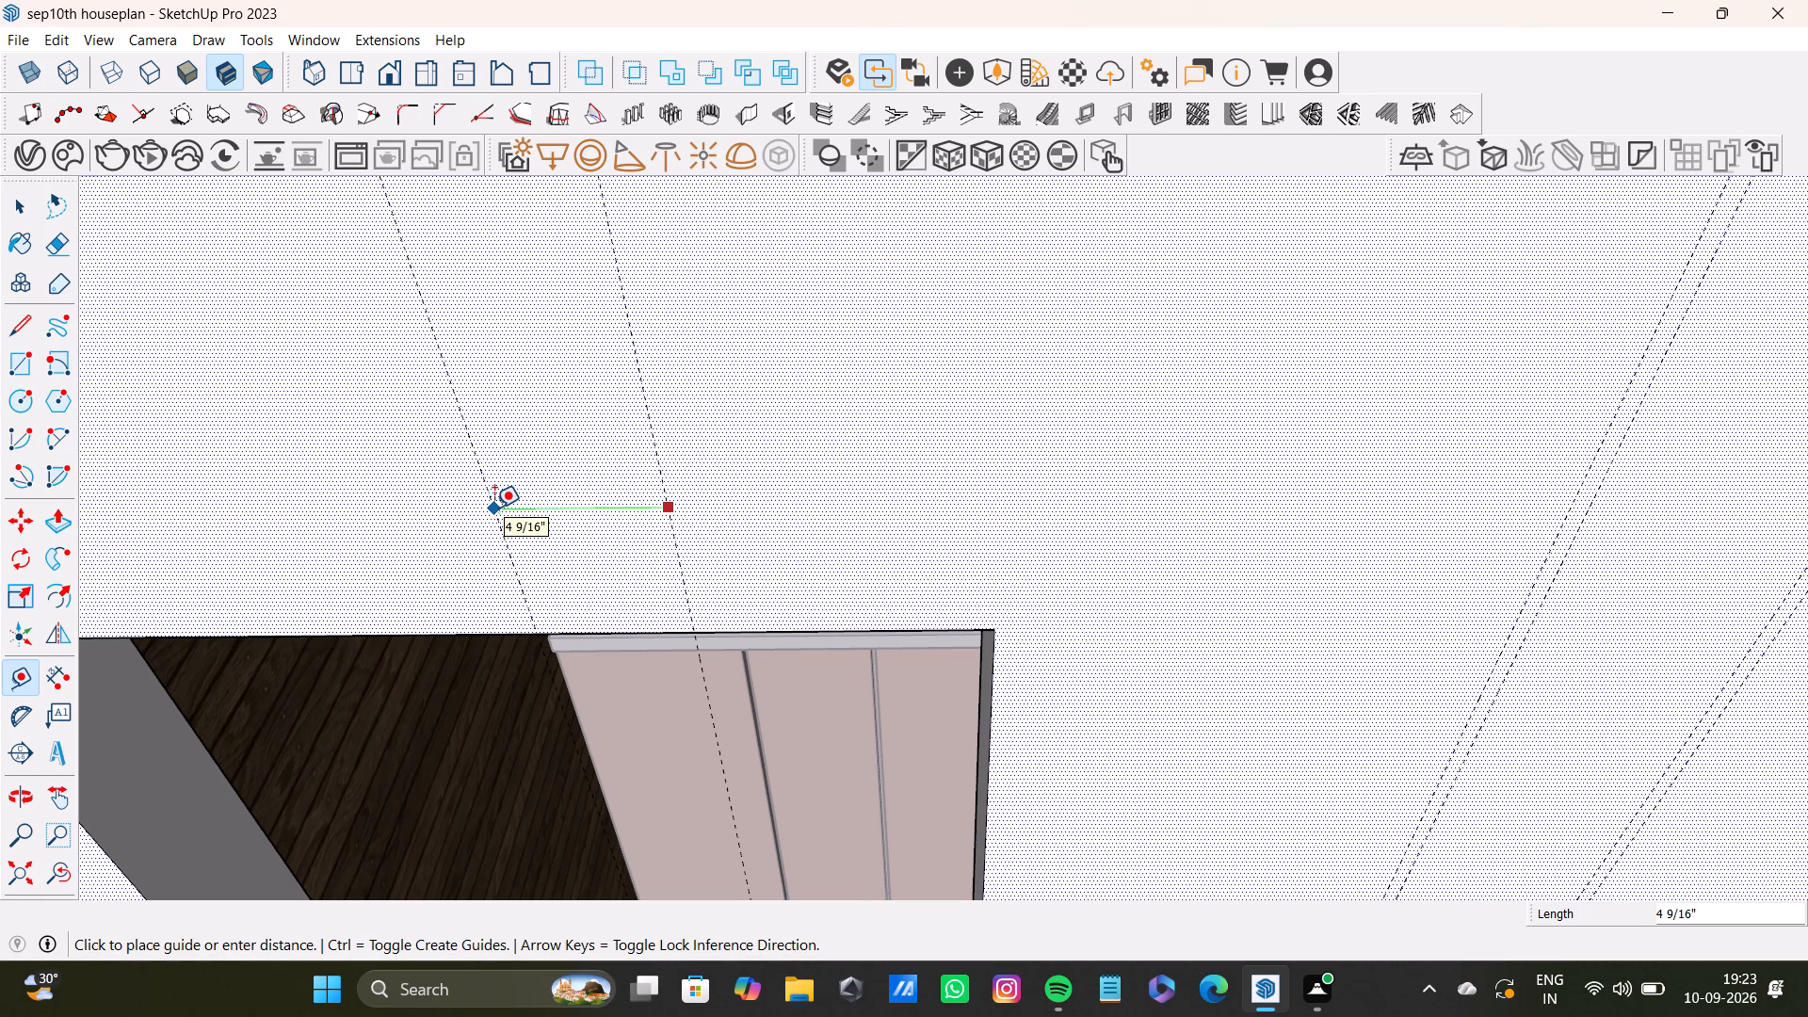
pyautogui.scroll(-6, 583, 462)
pyautogui.keyDown('shift'); pyautogui.moveTo(572, 460); pyautogui.dragTo(753, 457, button='middle'); pyautogui.keyUp('shift')
pyautogui.scroll(1, 783, 457)
pyautogui.write('0.5')
pyautogui.hotkey('shift', '"')
pyautogui.press('Return')
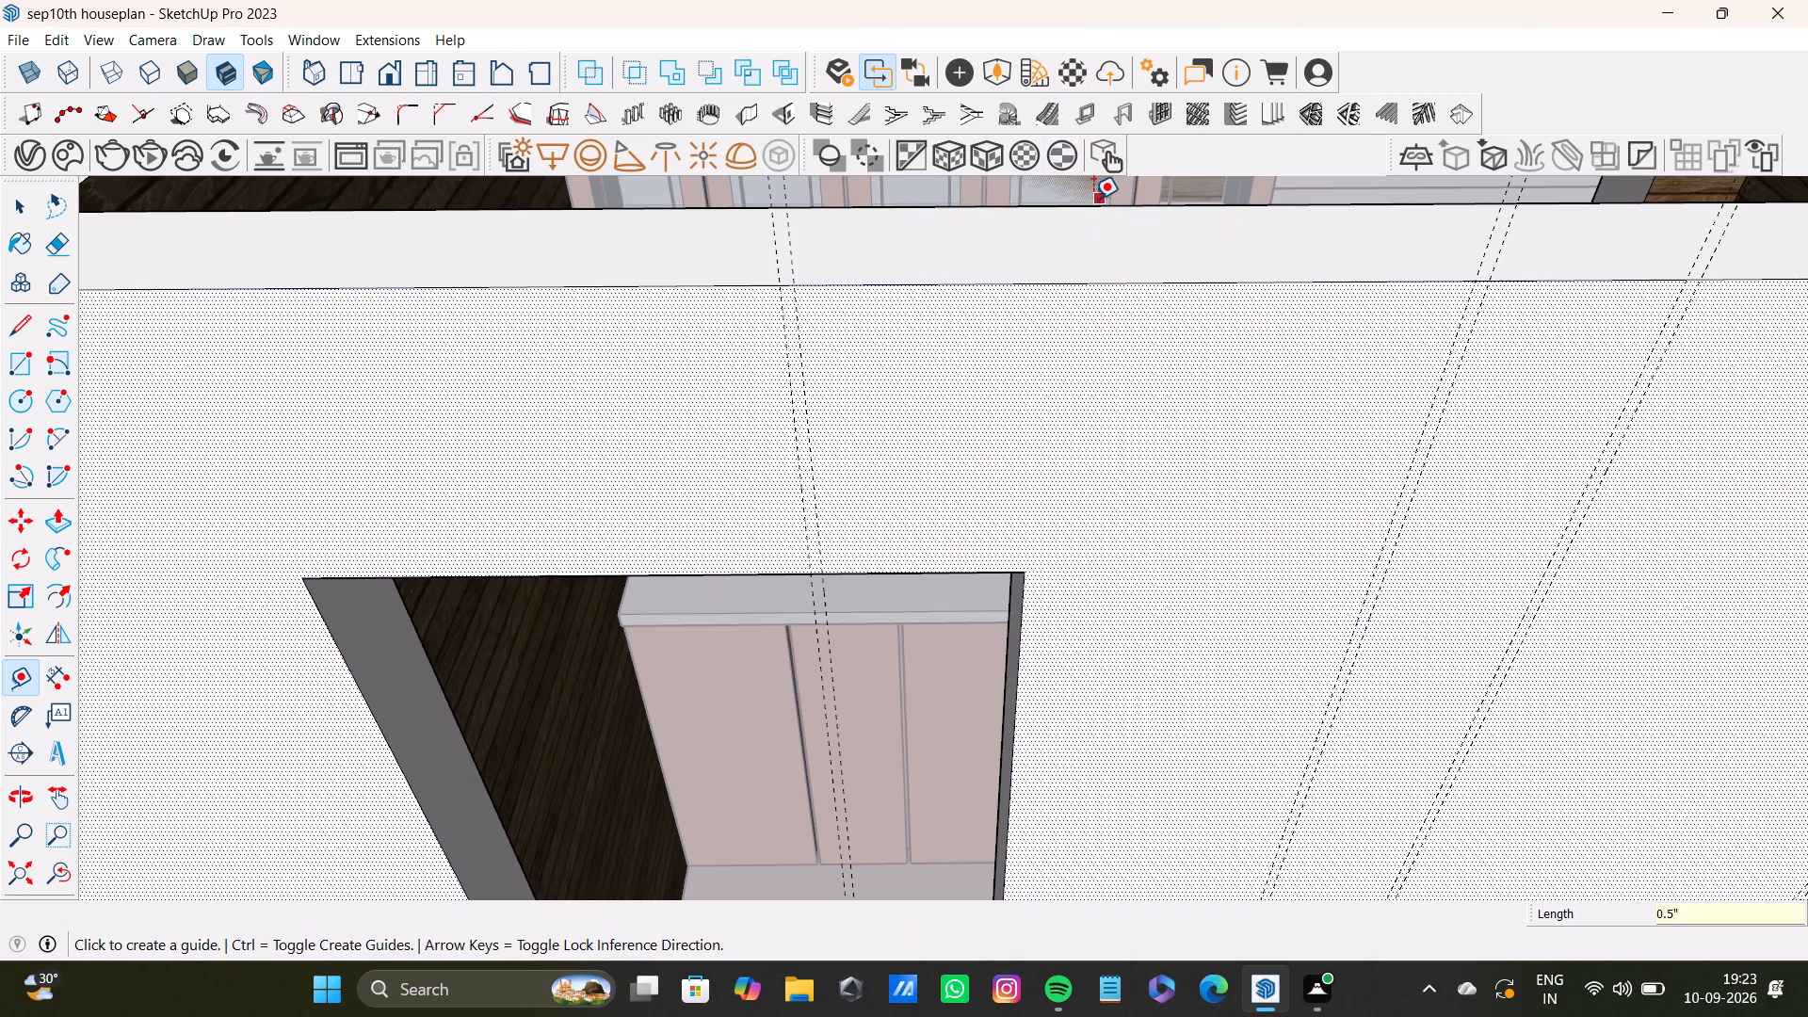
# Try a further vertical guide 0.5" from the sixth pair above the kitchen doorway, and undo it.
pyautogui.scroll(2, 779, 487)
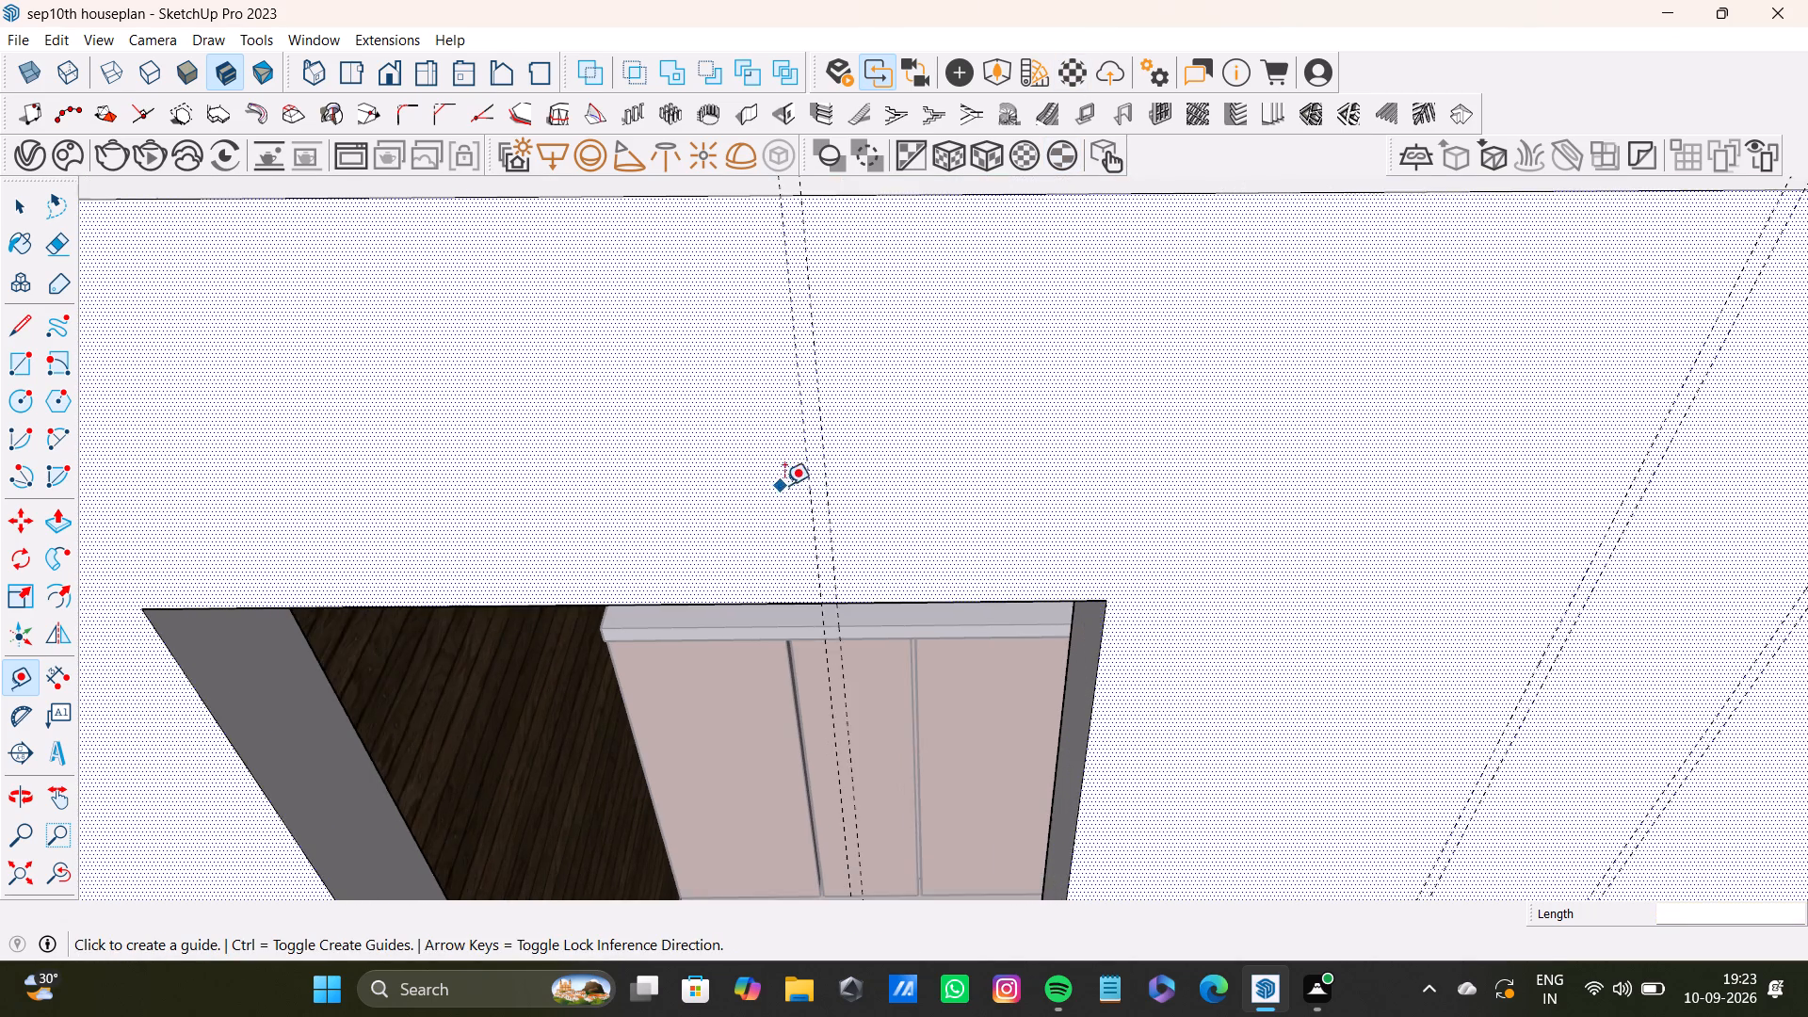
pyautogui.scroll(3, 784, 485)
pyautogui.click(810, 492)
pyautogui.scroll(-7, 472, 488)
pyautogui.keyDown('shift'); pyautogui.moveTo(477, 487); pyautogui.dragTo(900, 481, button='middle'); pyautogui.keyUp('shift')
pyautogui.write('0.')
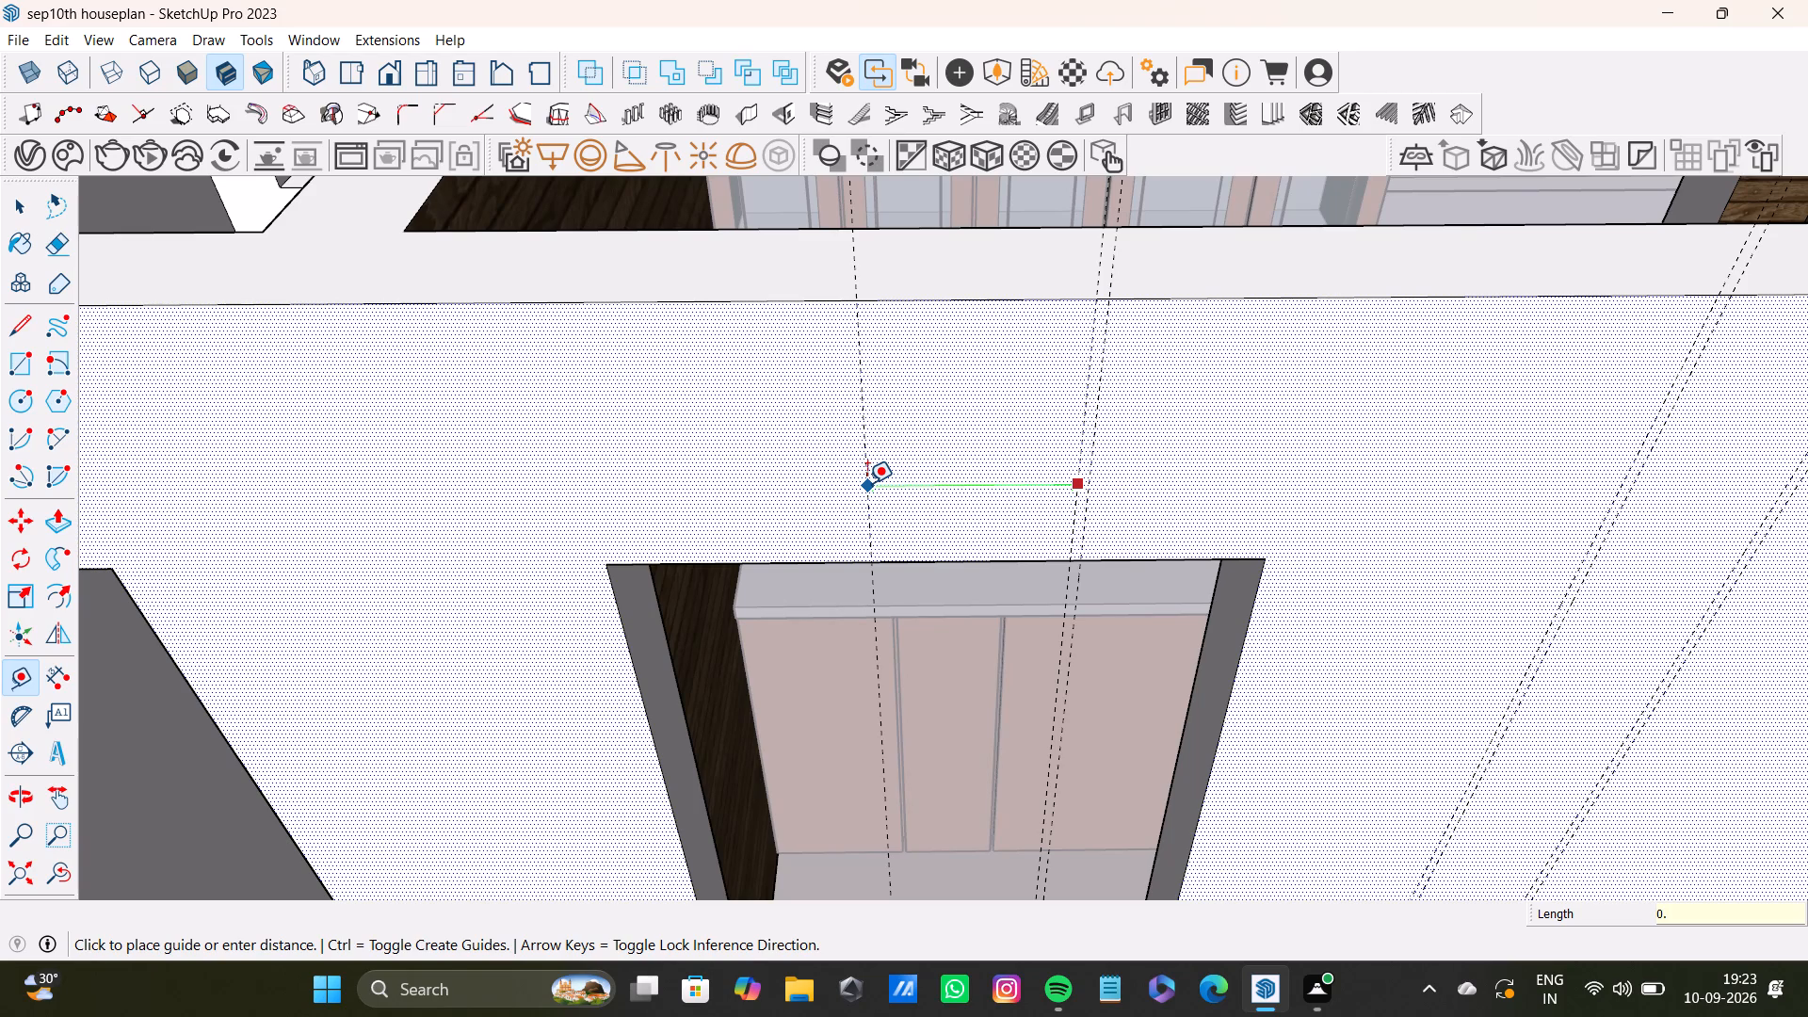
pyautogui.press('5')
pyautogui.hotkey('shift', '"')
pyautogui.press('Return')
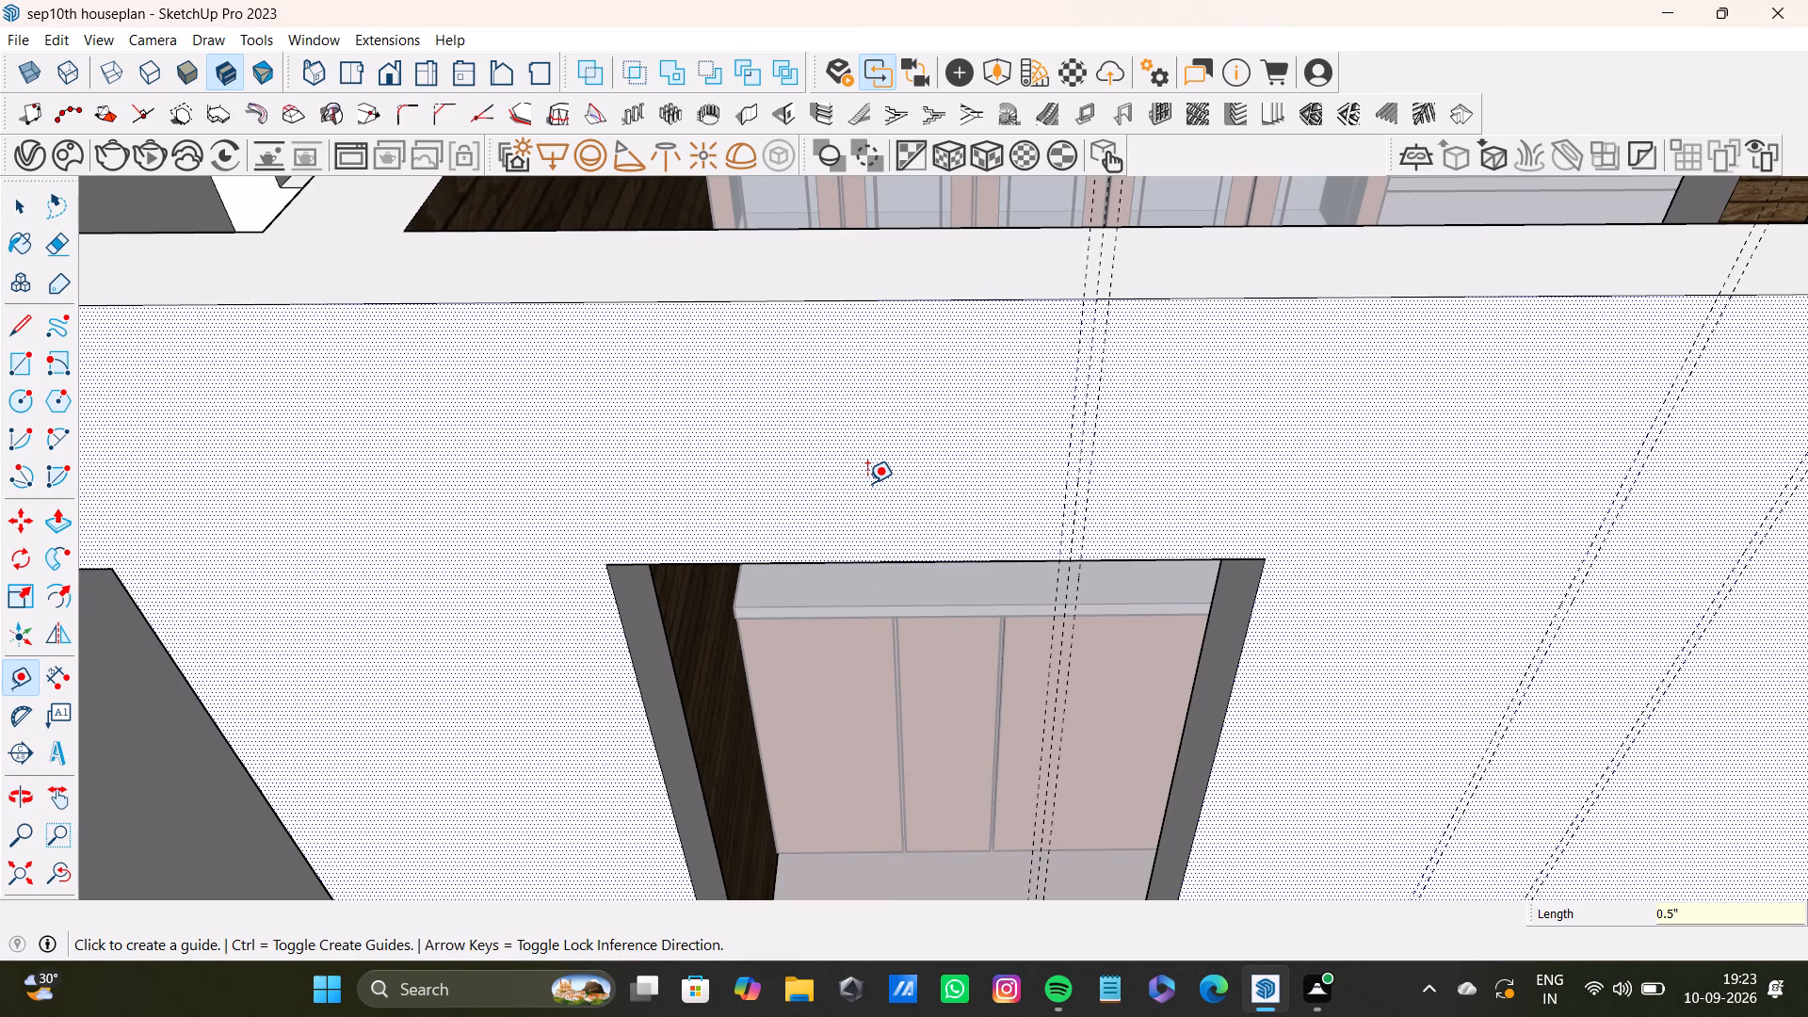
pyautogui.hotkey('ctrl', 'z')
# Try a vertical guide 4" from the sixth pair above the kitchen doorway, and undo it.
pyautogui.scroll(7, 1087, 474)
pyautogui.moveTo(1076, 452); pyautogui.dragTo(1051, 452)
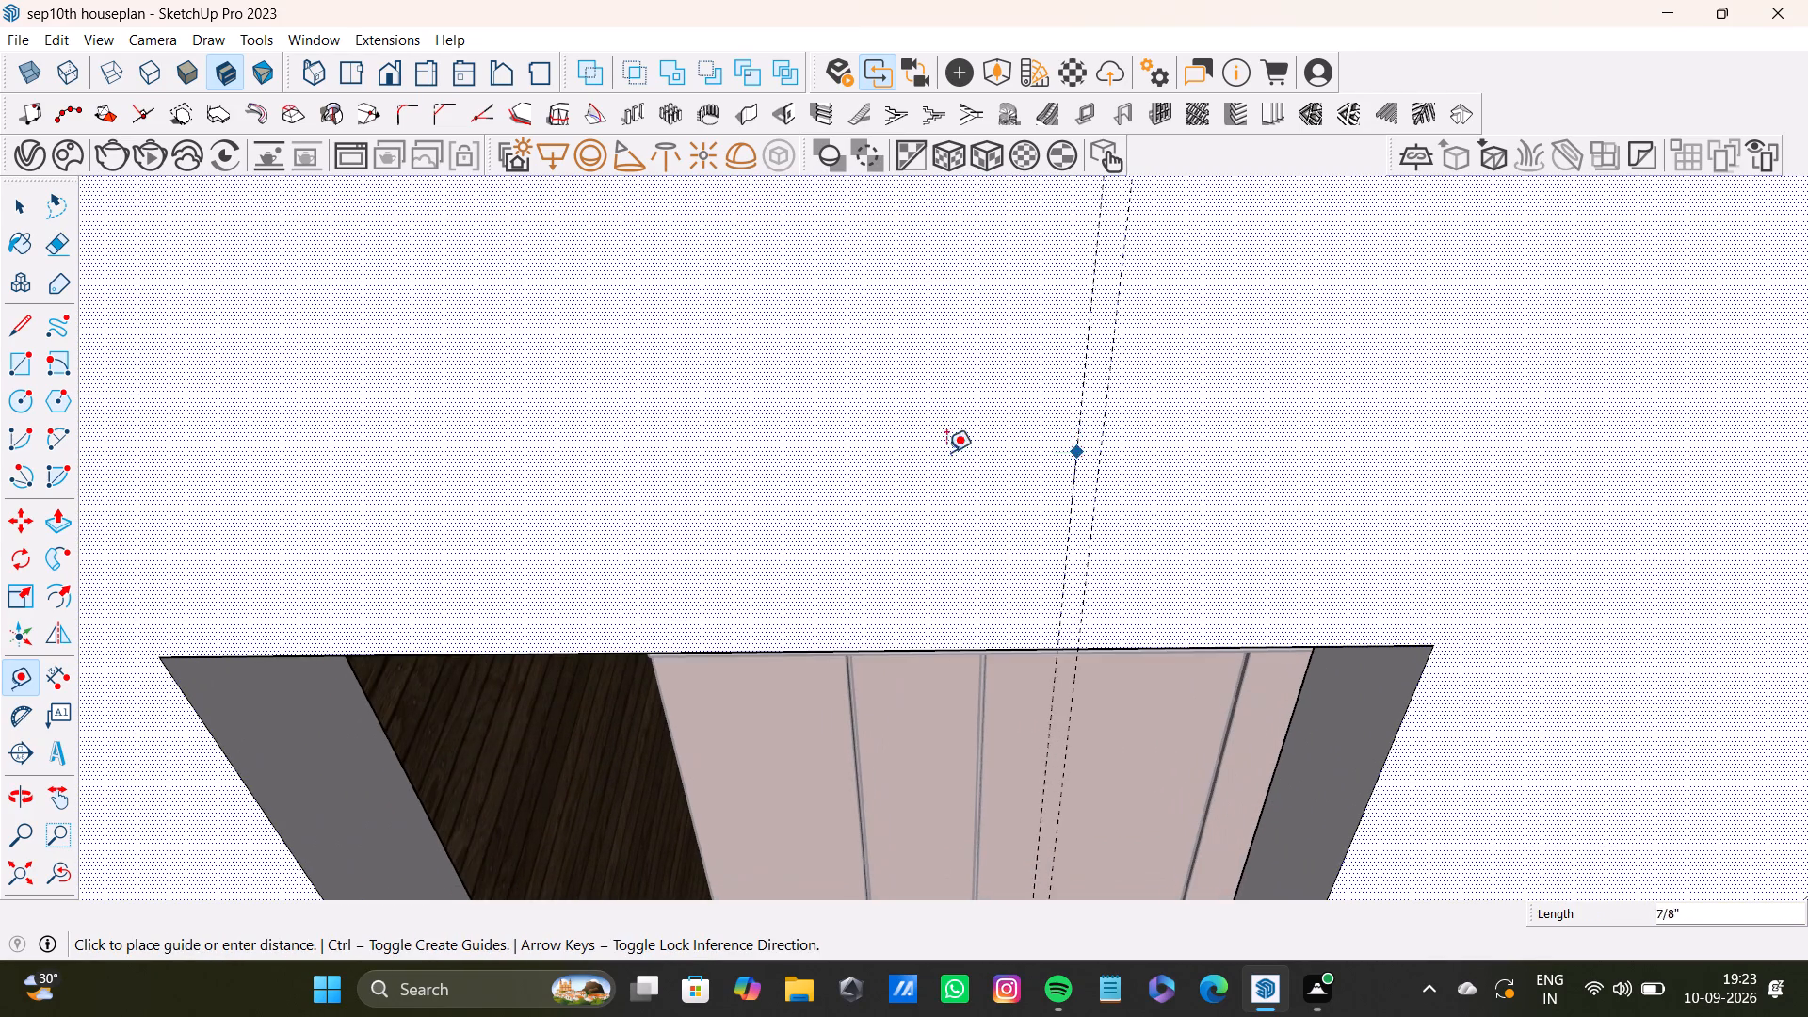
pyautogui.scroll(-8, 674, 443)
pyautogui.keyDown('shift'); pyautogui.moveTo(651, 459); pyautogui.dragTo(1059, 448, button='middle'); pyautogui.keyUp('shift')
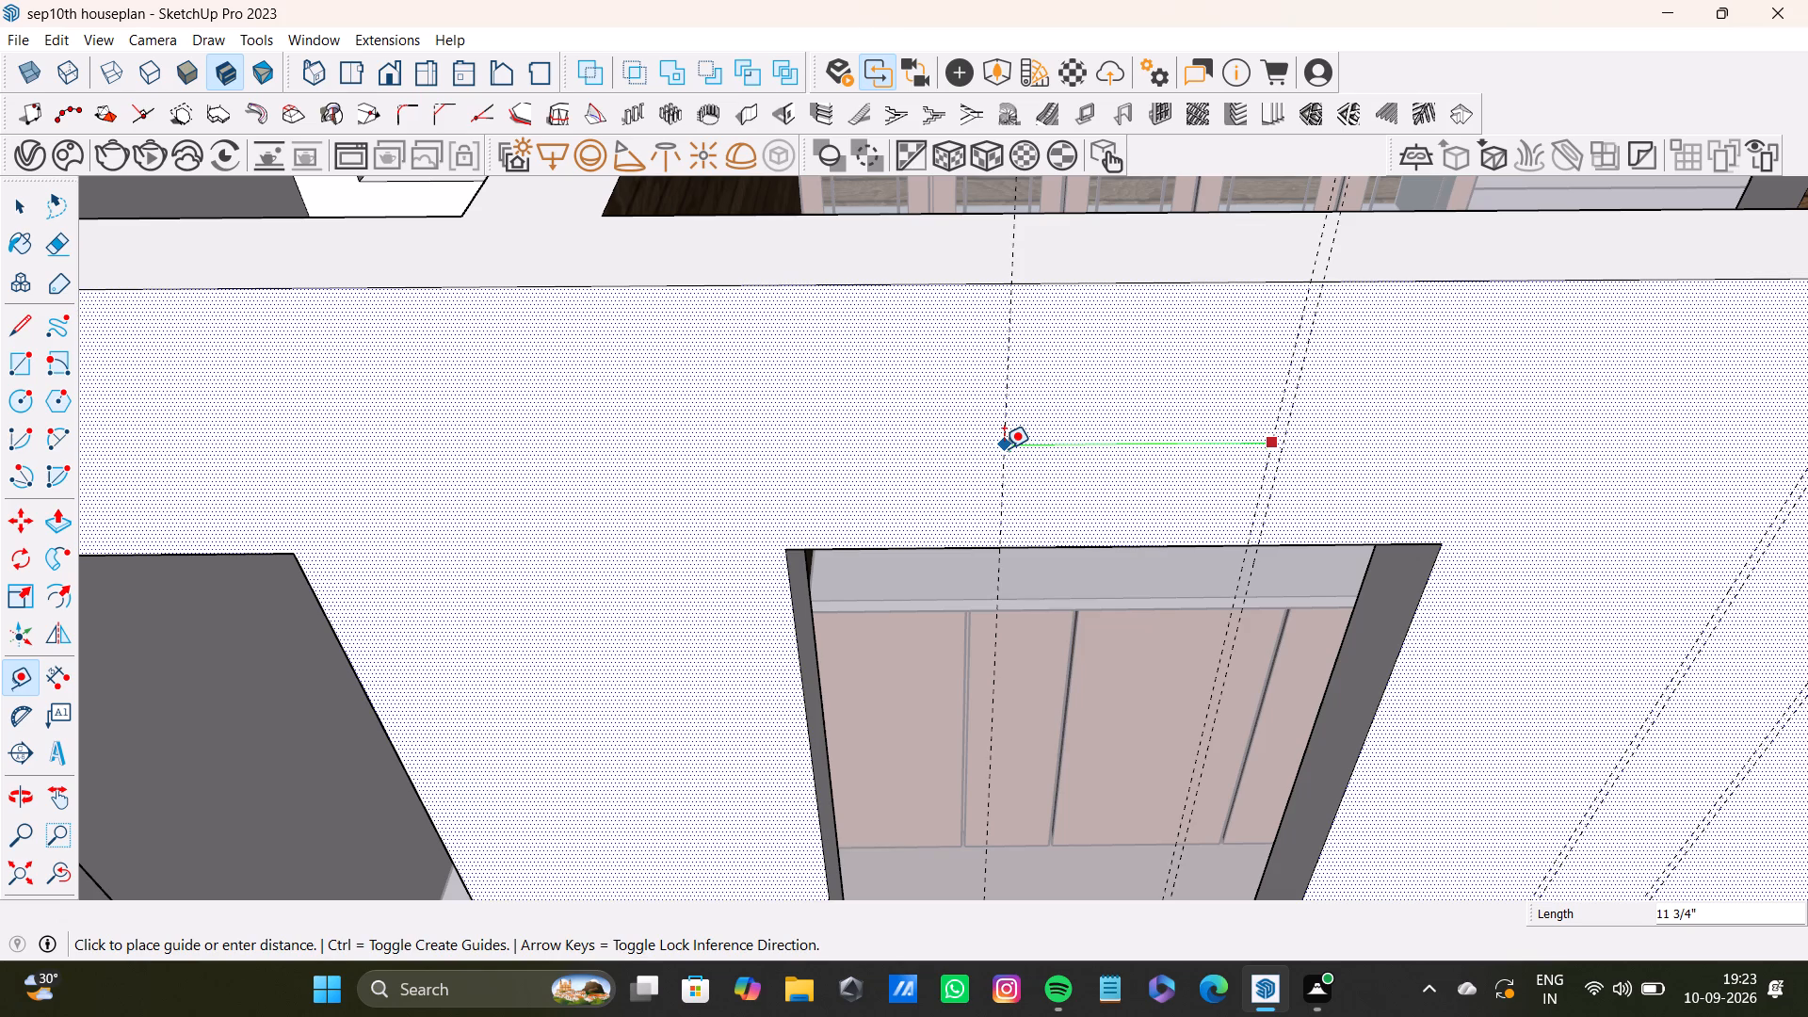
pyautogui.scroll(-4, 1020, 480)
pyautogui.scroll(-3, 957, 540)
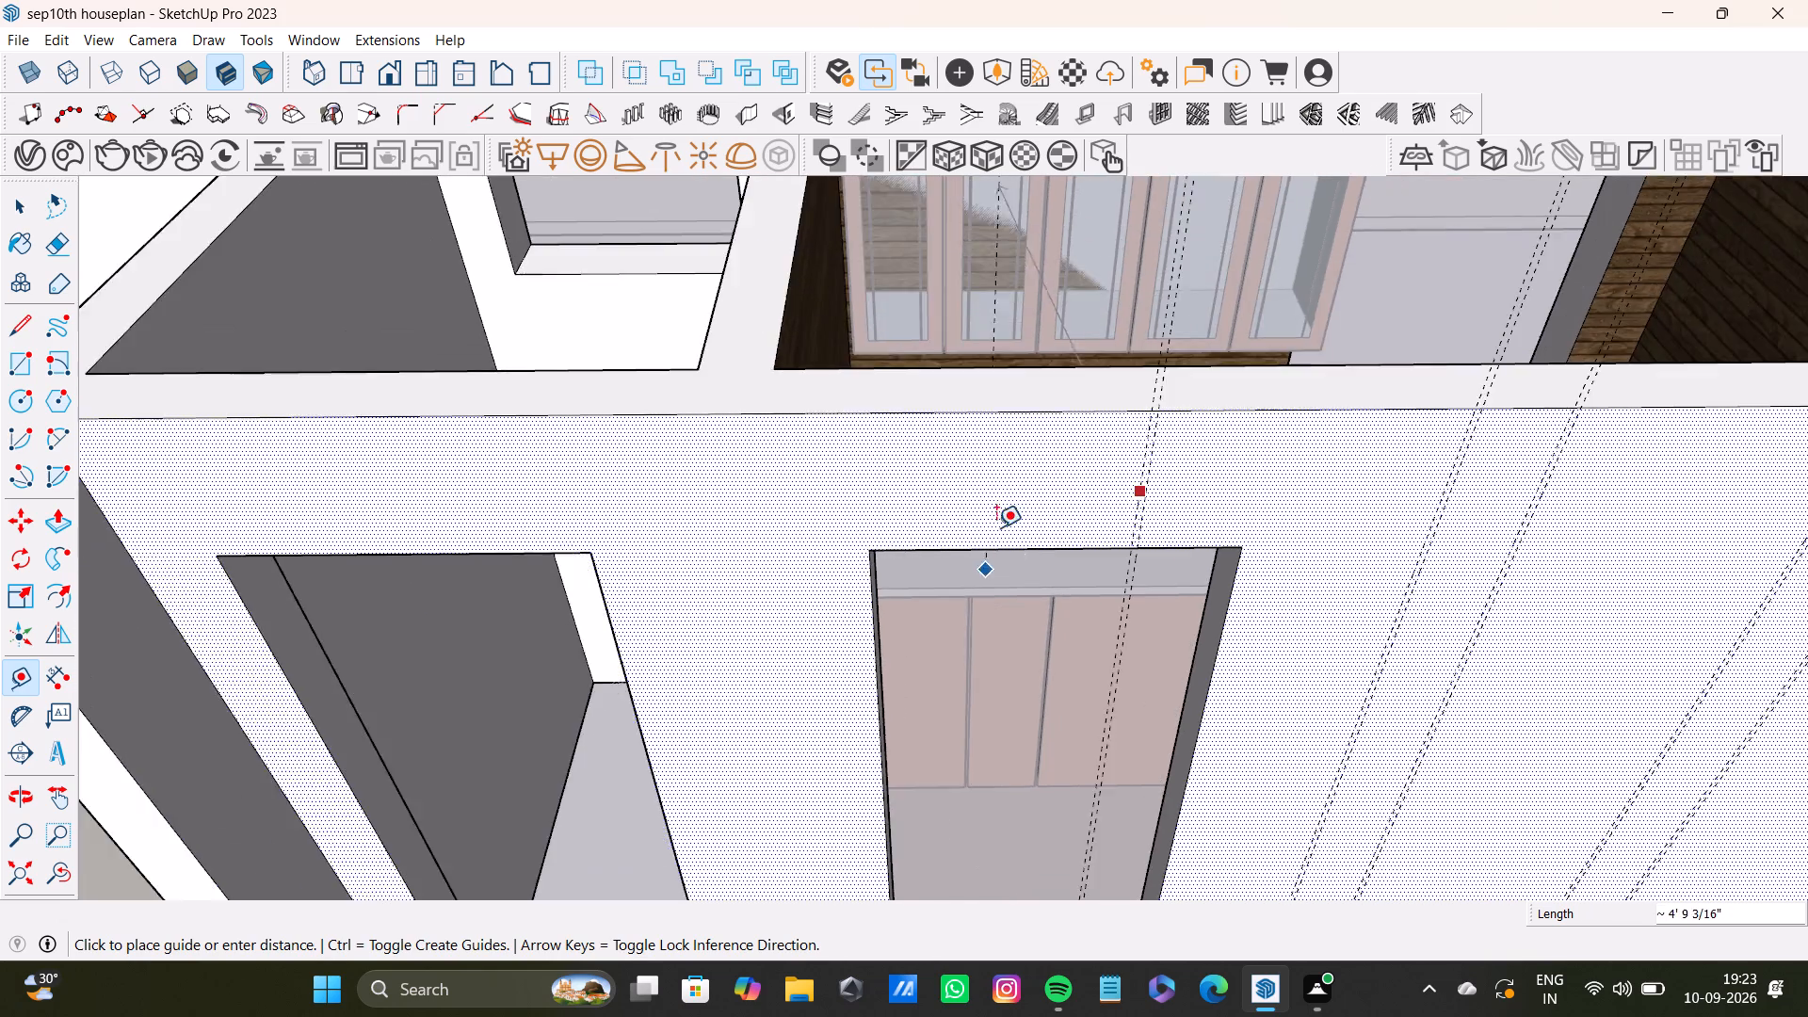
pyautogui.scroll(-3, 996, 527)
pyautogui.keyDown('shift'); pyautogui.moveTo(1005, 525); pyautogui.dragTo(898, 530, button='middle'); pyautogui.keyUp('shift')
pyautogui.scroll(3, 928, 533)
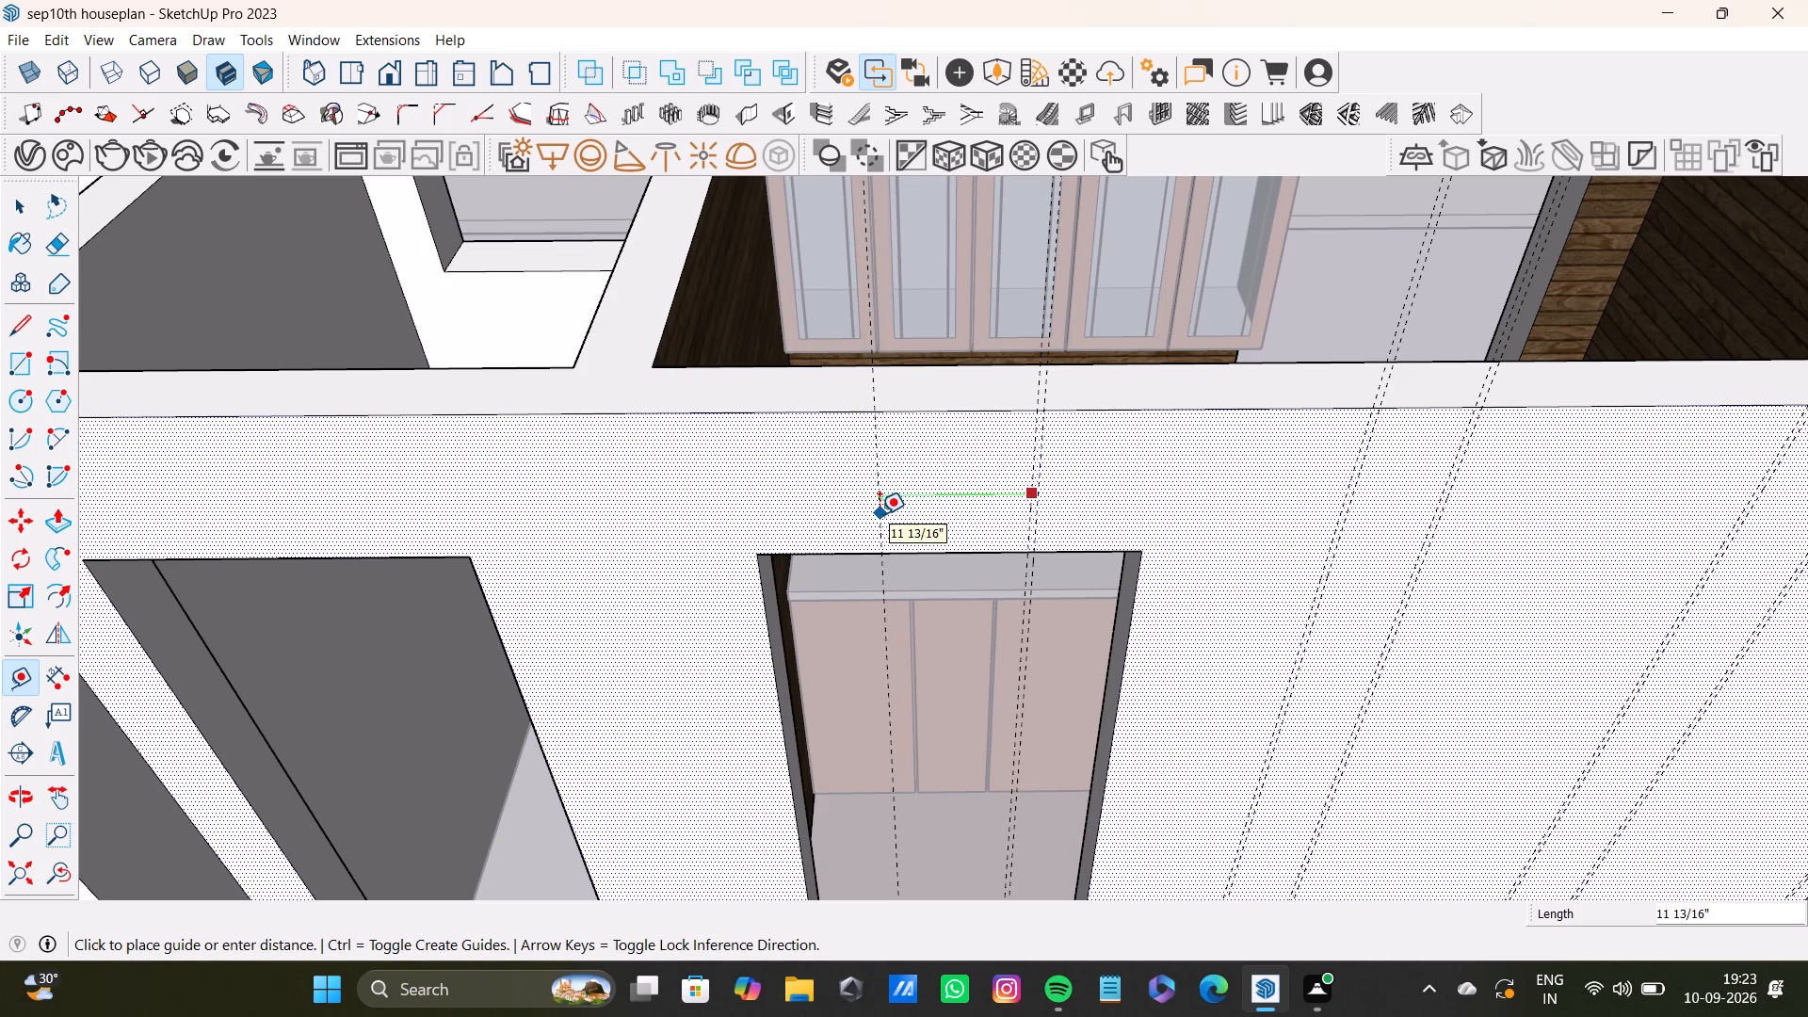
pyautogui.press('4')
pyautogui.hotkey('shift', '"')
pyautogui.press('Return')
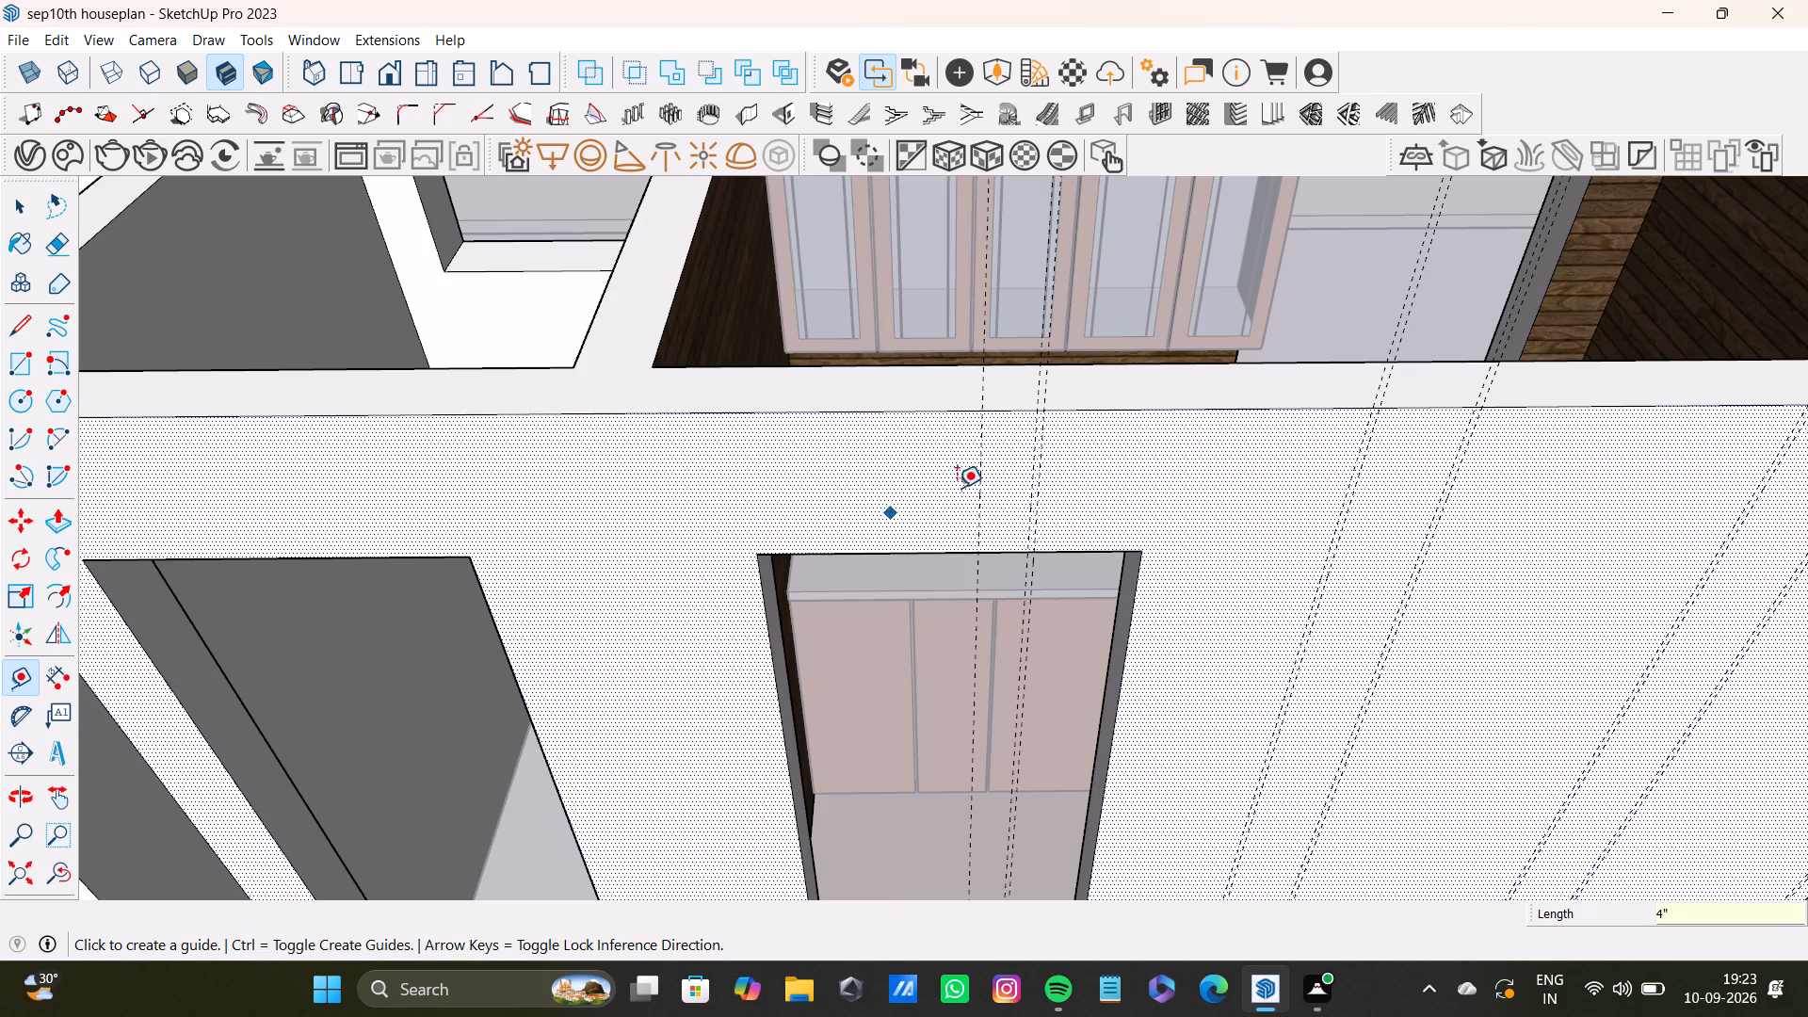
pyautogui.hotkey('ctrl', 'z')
# Place a vertical guide 7" from the sixth pair, crossing the kitchen doorway on the side toward the neighbouring doorway.
pyautogui.scroll(8, 1031, 481)
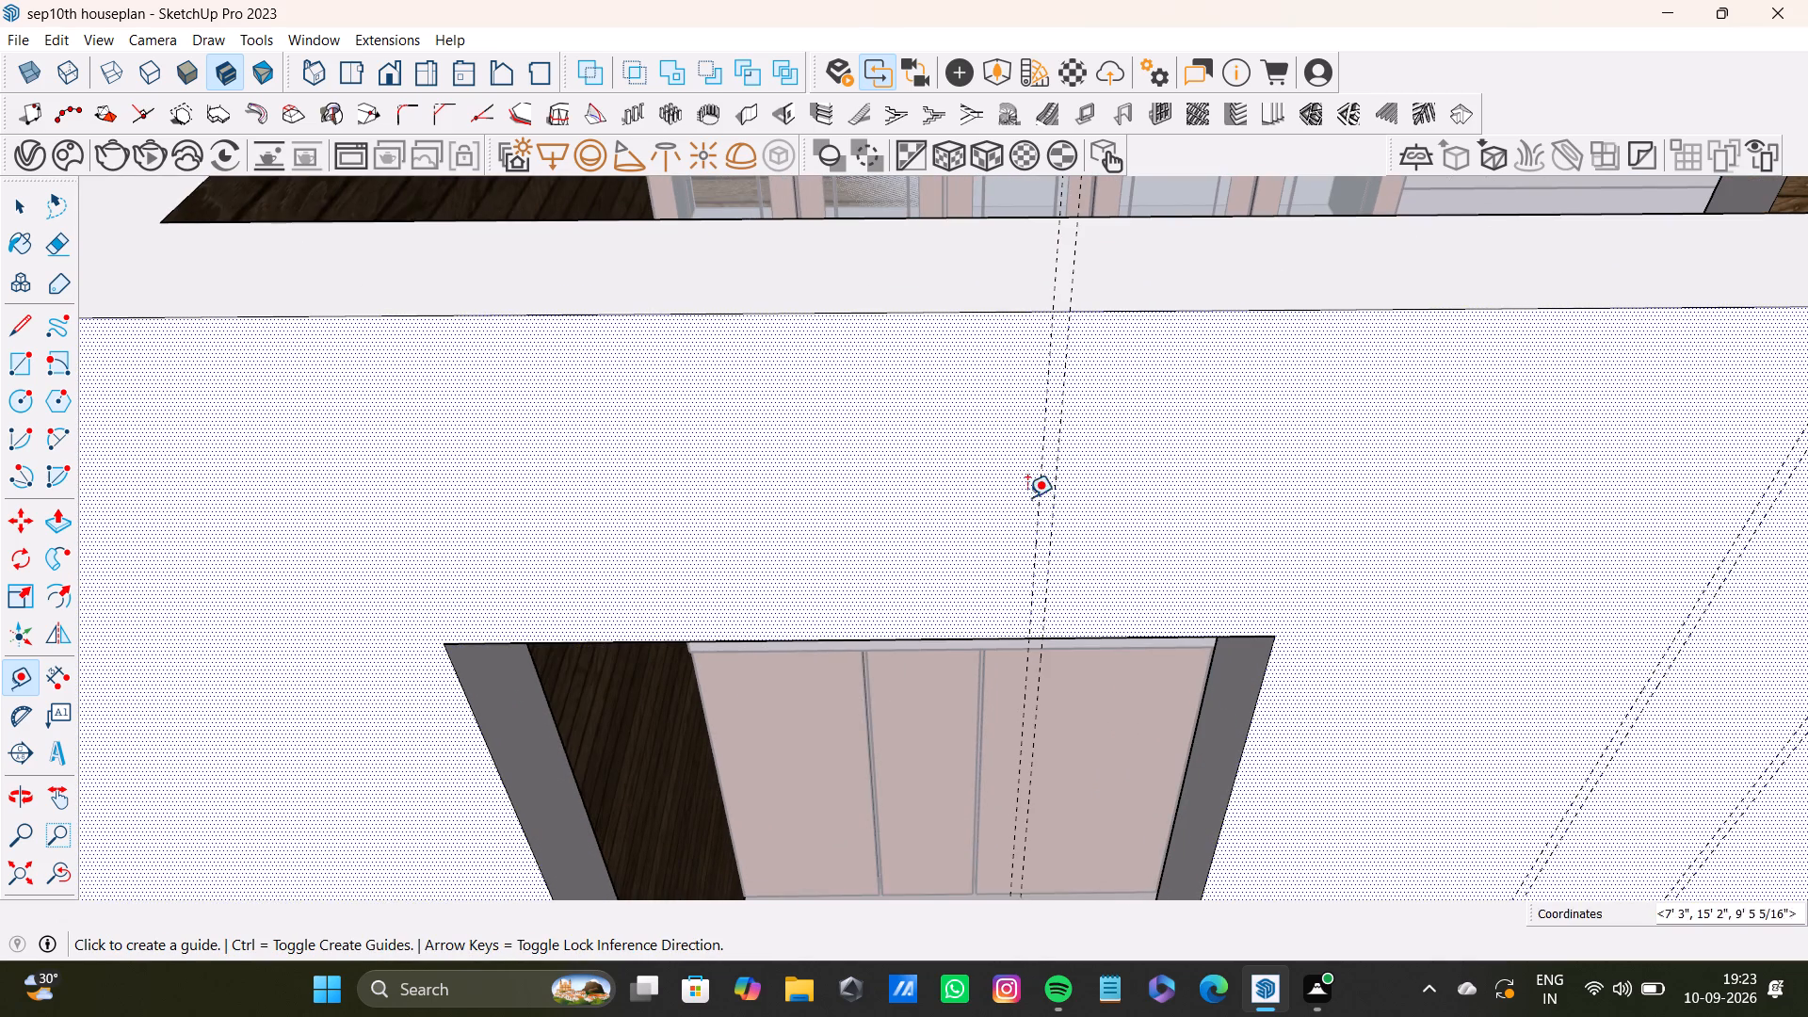
pyautogui.moveTo(1037, 503); pyautogui.dragTo(1013, 504)
pyautogui.press('7')
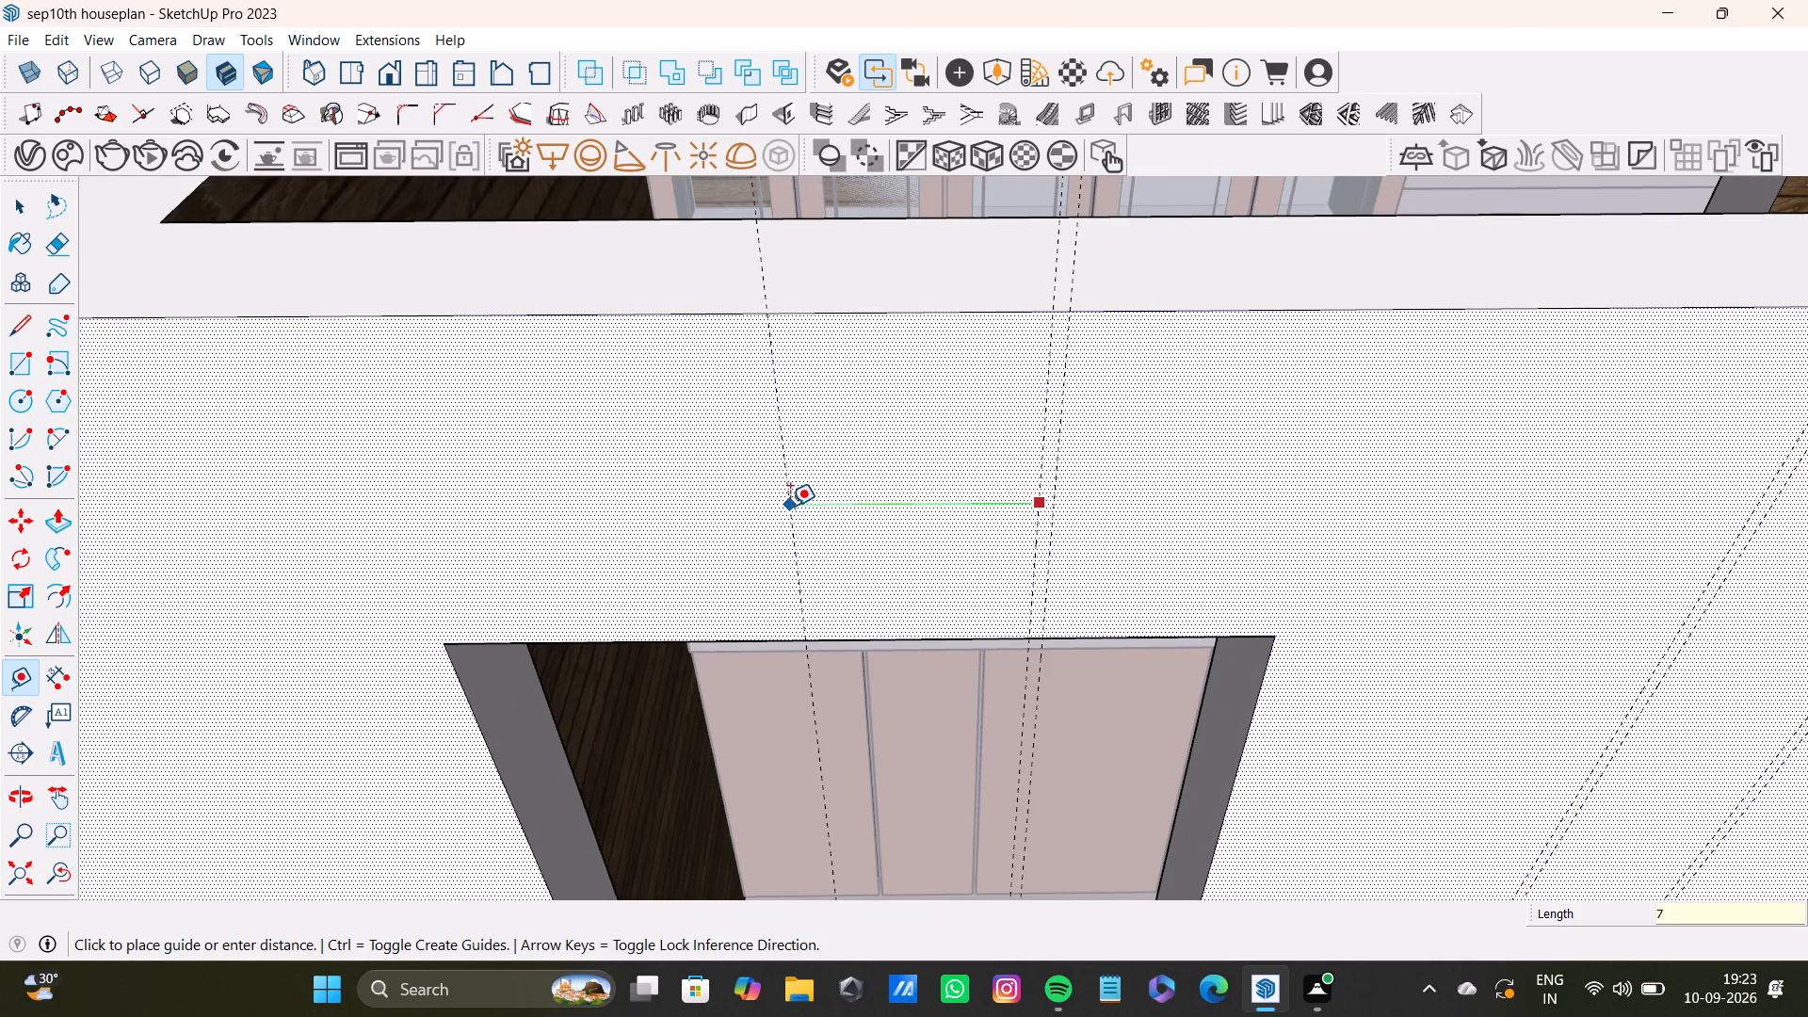
pyautogui.hotkey('shift', '"')
pyautogui.press('Return')
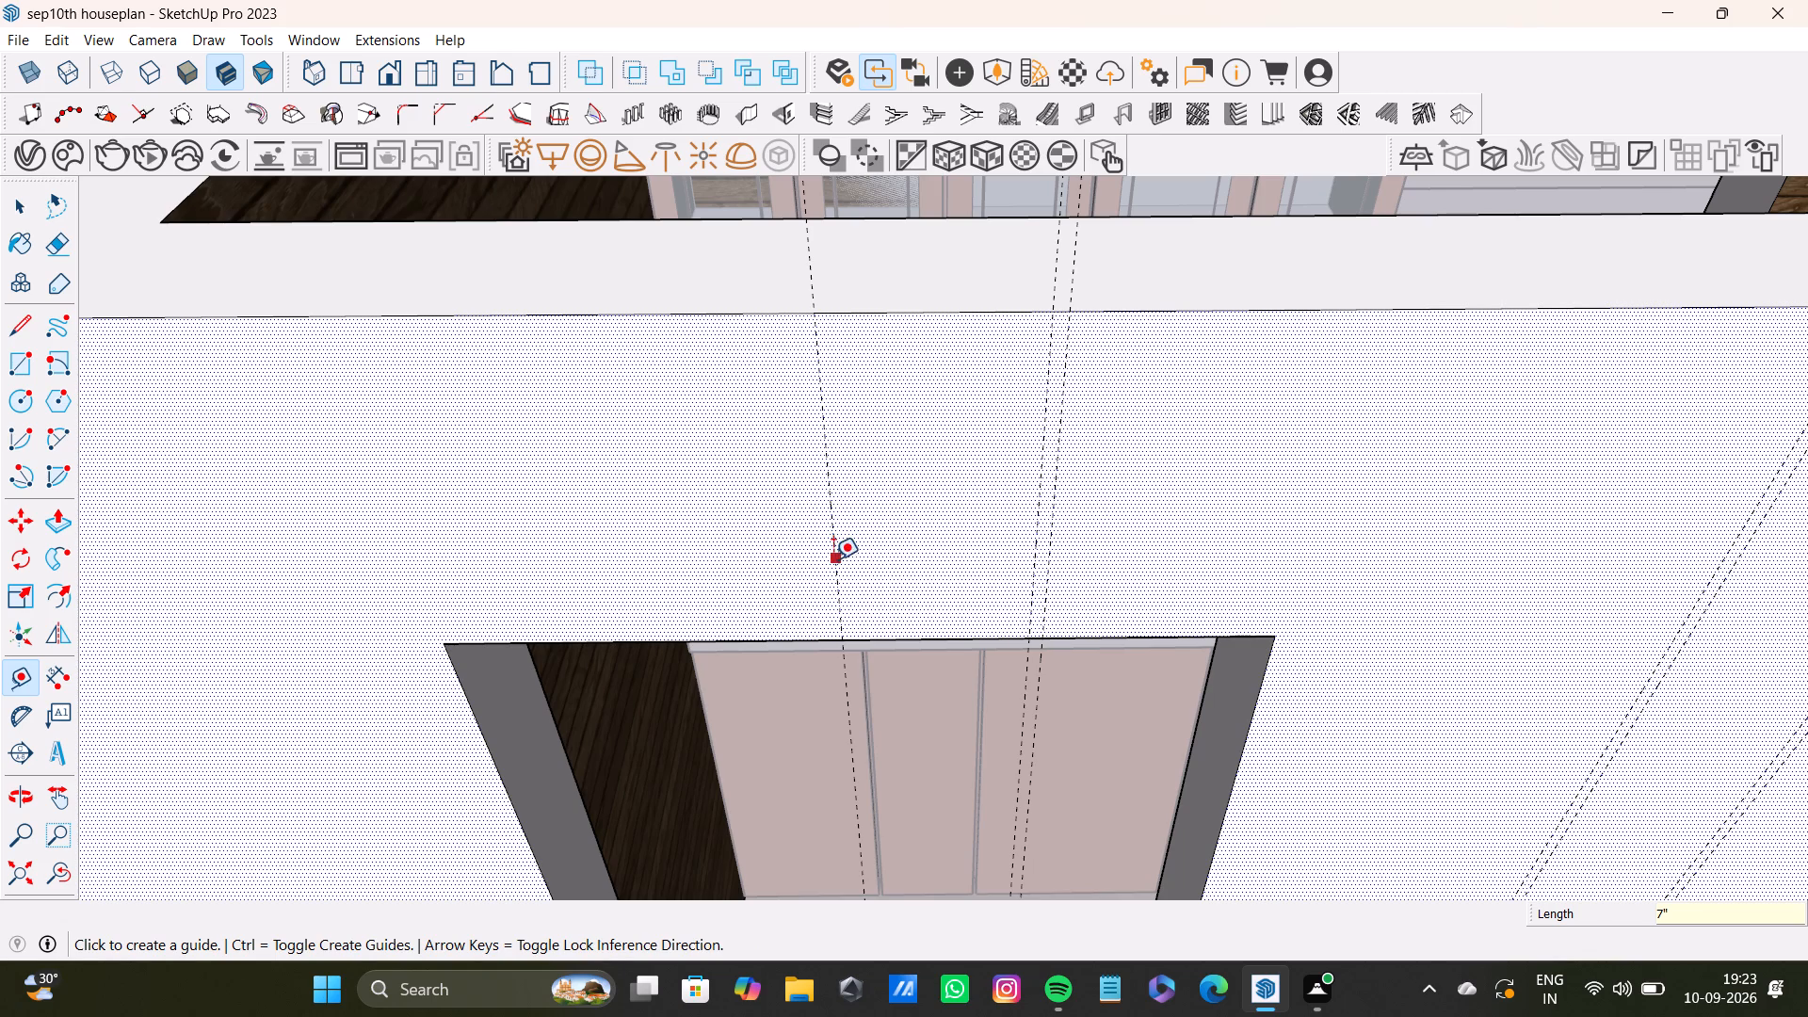
# Offset a companion guide 0.5" from this guide, toward the neighbouring doorway, completing the seventh pair.
pyautogui.moveTo(833, 559); pyautogui.dragTo(811, 557)
pyautogui.write('0.5"')
pyautogui.press('Return')
# Place a vertical guide 2' from the seventh pair, on the wall between the kitchen doorway and the neighbouring doorway.
pyautogui.scroll(-9, 833, 506)
pyautogui.keyDown('shift'); pyautogui.moveTo(834, 506); pyautogui.dragTo(950, 495, button='middle'); pyautogui.keyUp('shift')
pyautogui.scroll(8, 892, 508)
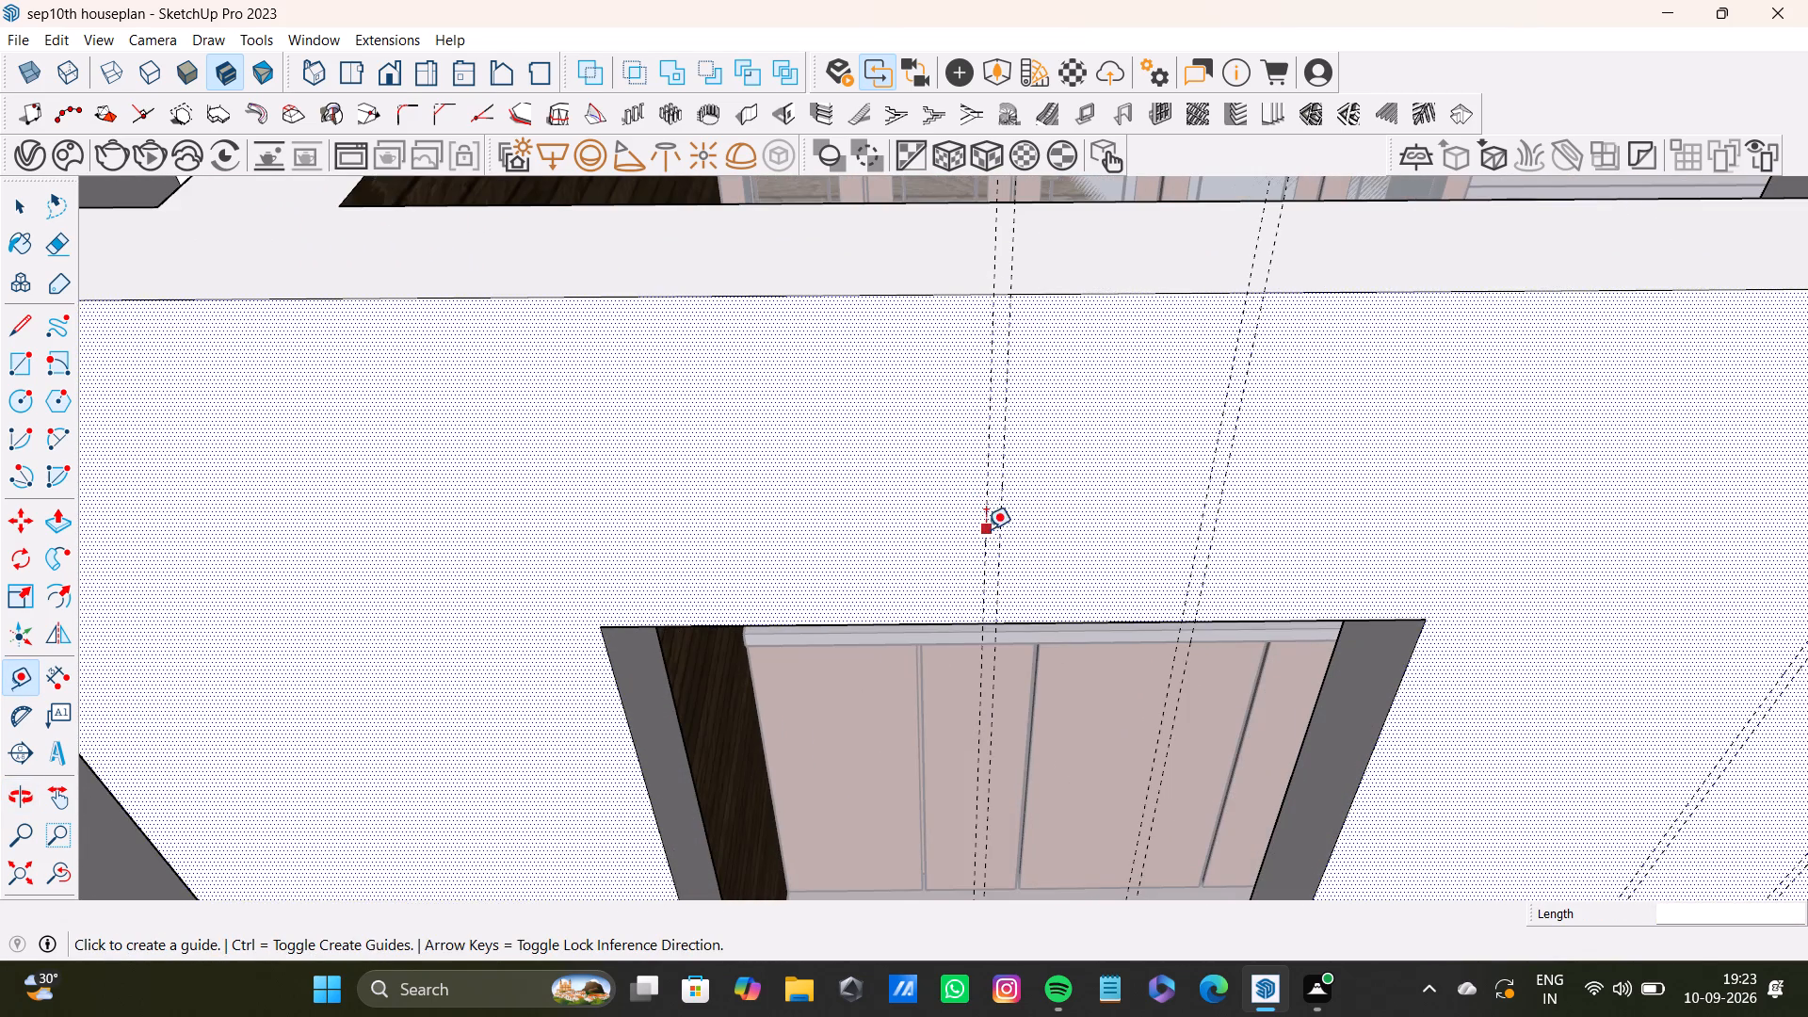
pyautogui.click(986, 529)
pyautogui.scroll(-4, 573, 507)
pyautogui.keyDown('shift'); pyautogui.moveTo(577, 508); pyautogui.dragTo(825, 479, button='middle'); pyautogui.keyUp('shift')
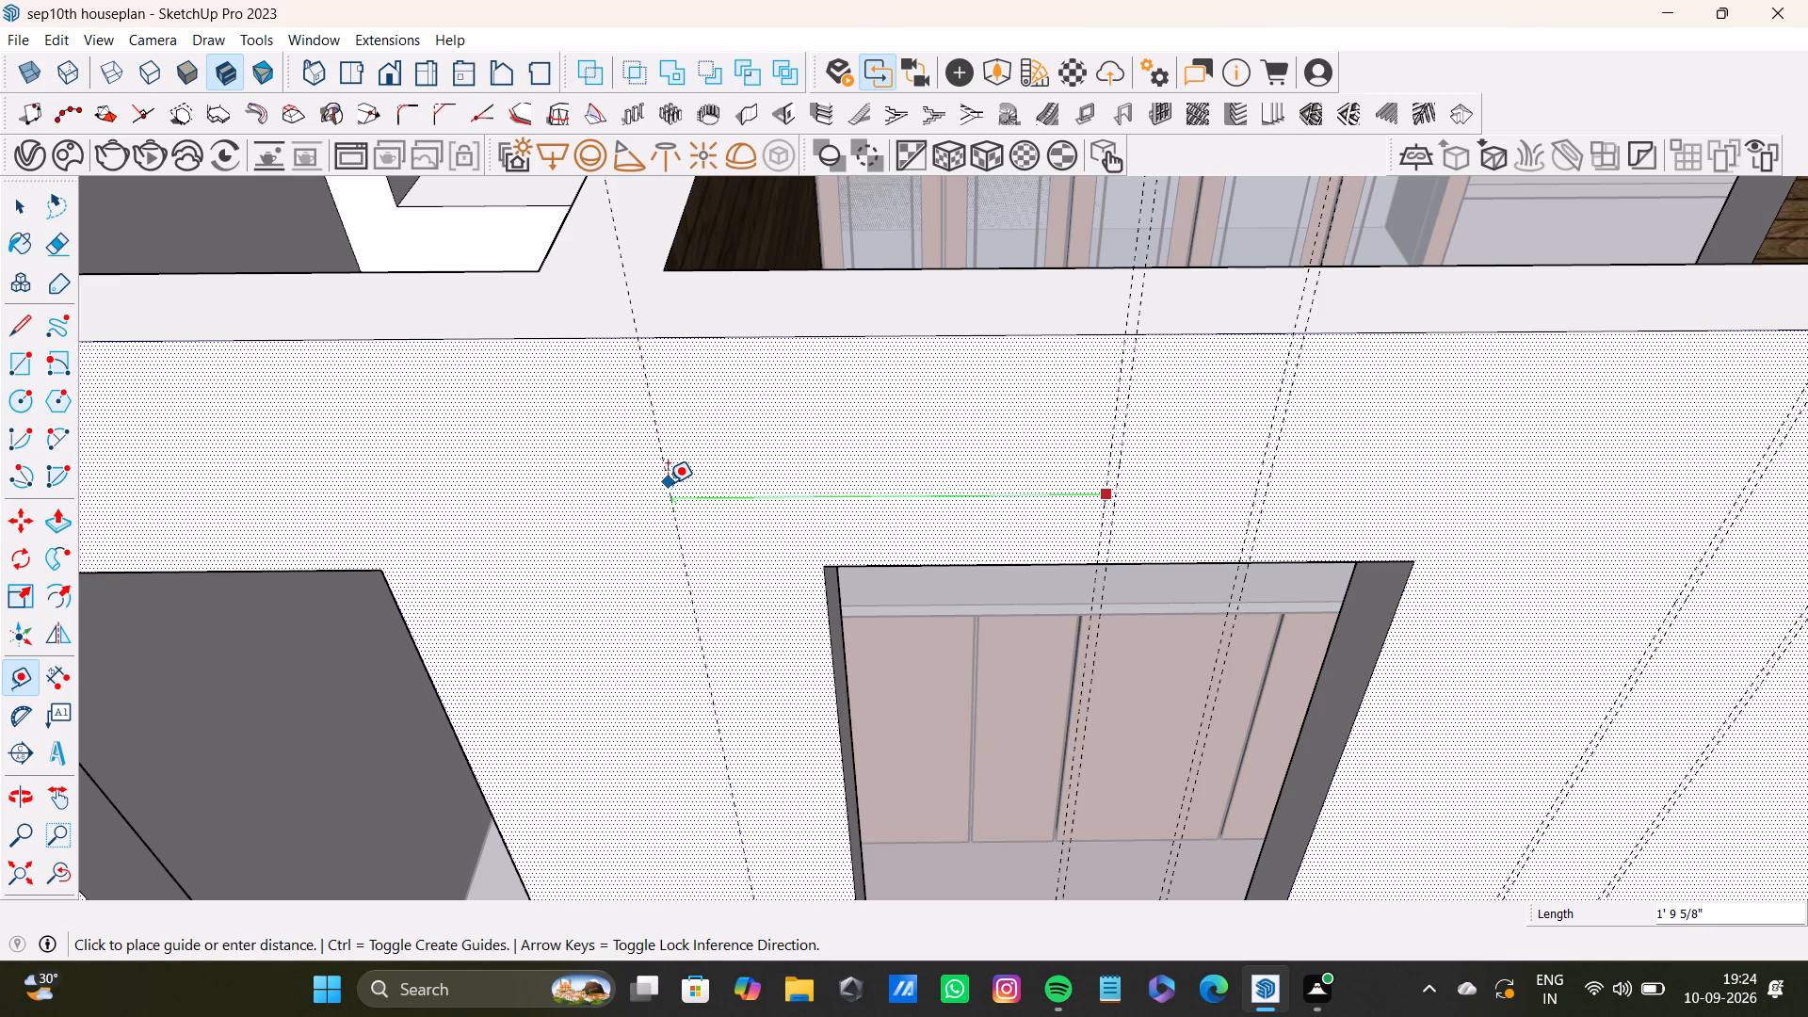
pyautogui.scroll(2, 1070, 494)
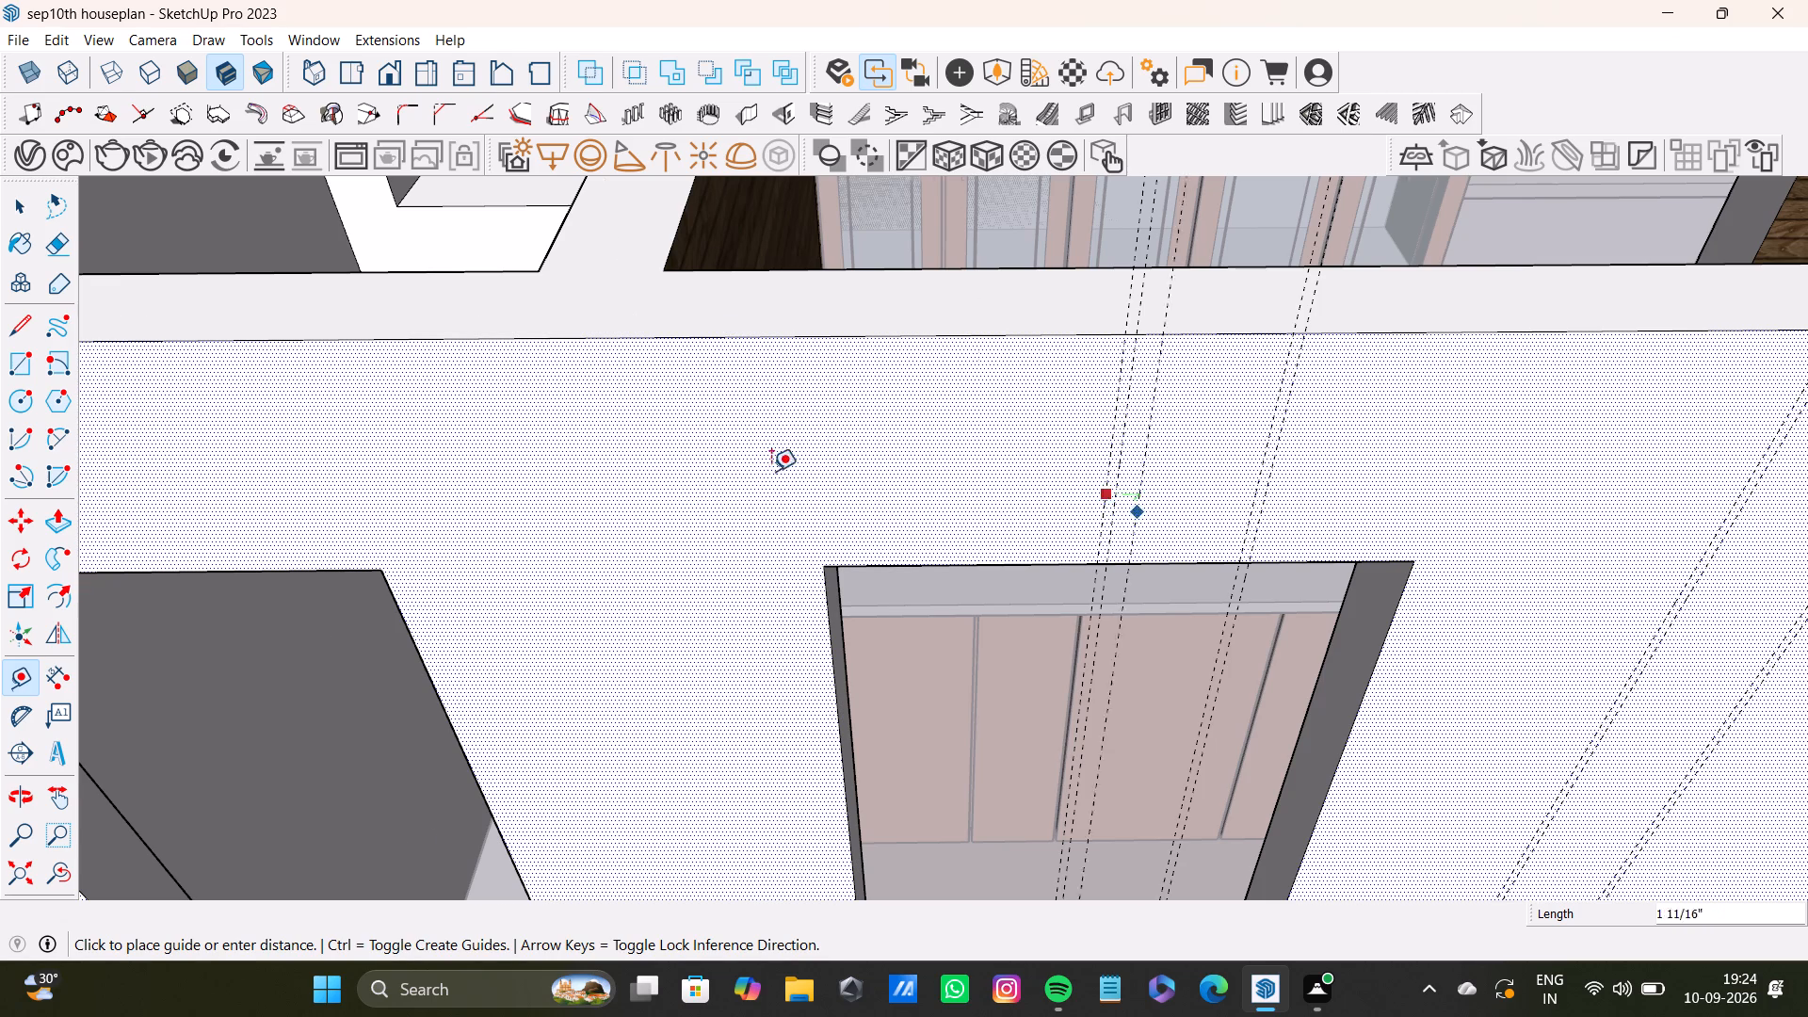
pyautogui.scroll(4, 771, 471)
pyautogui.write("2'")
pyautogui.press('Return')
pyautogui.scroll(-11, 611, 462)
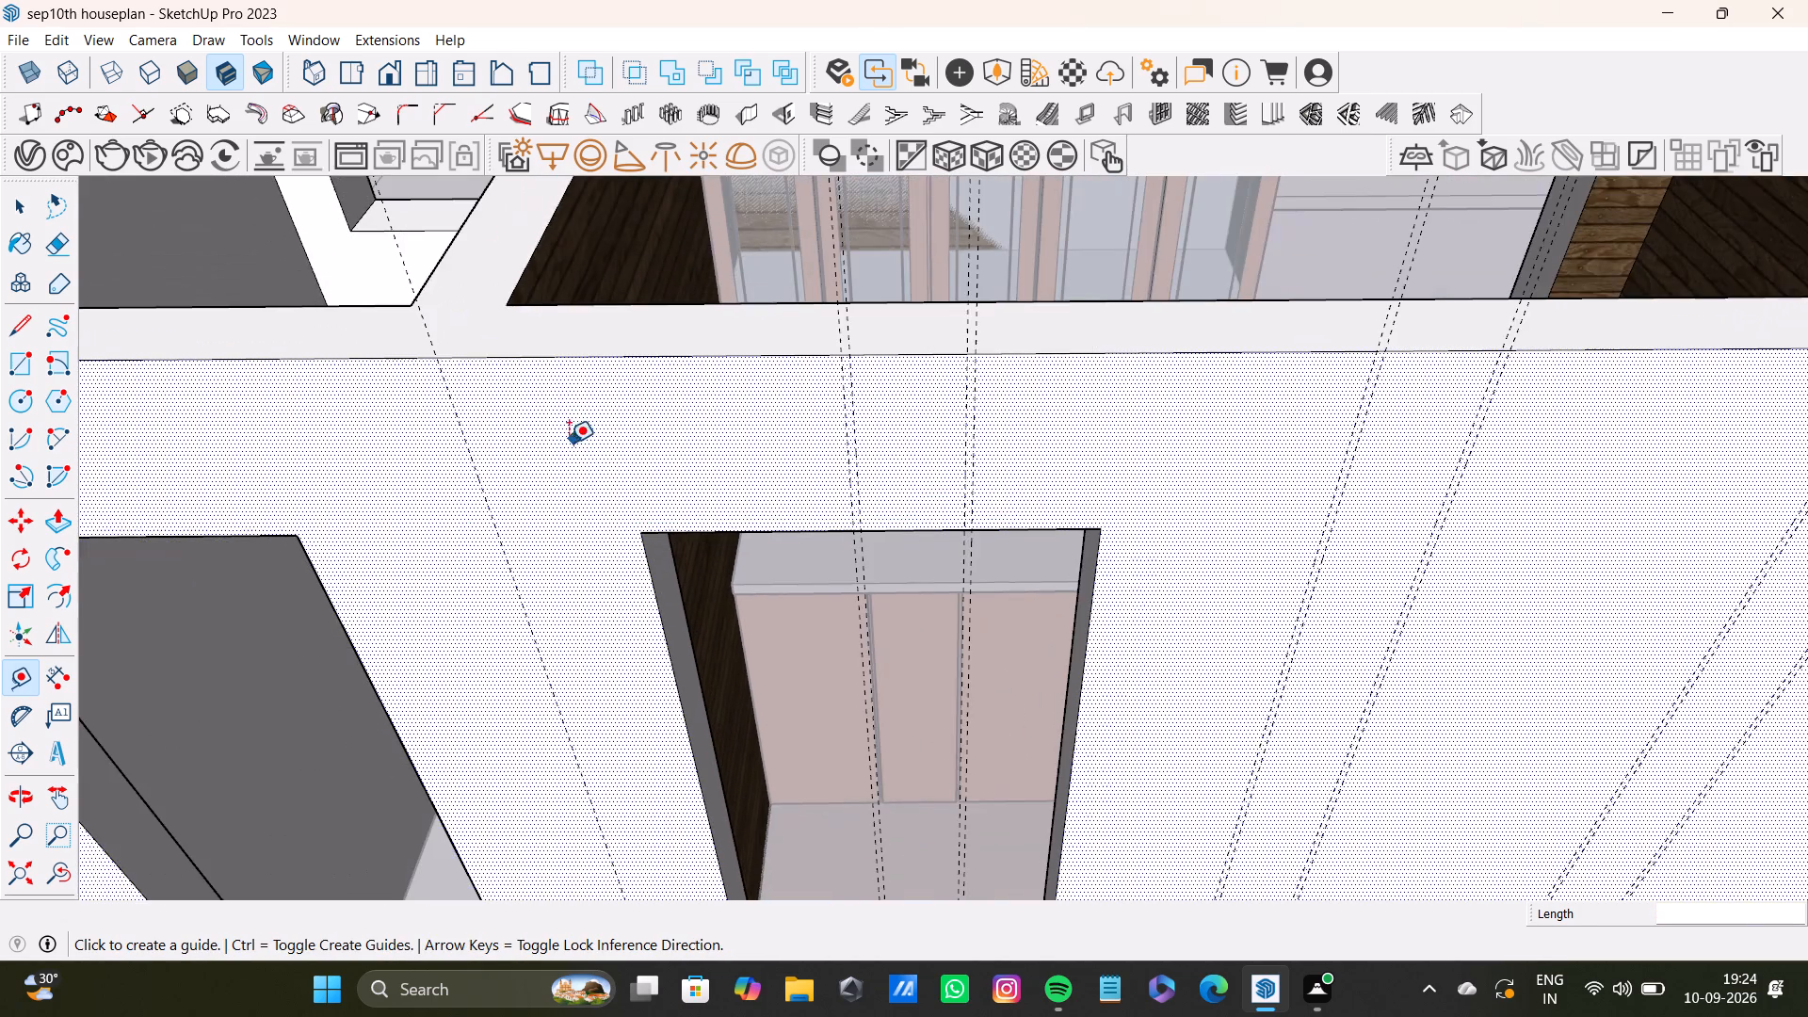
pyautogui.scroll(4, 476, 511)
pyautogui.scroll(-4, 477, 510)
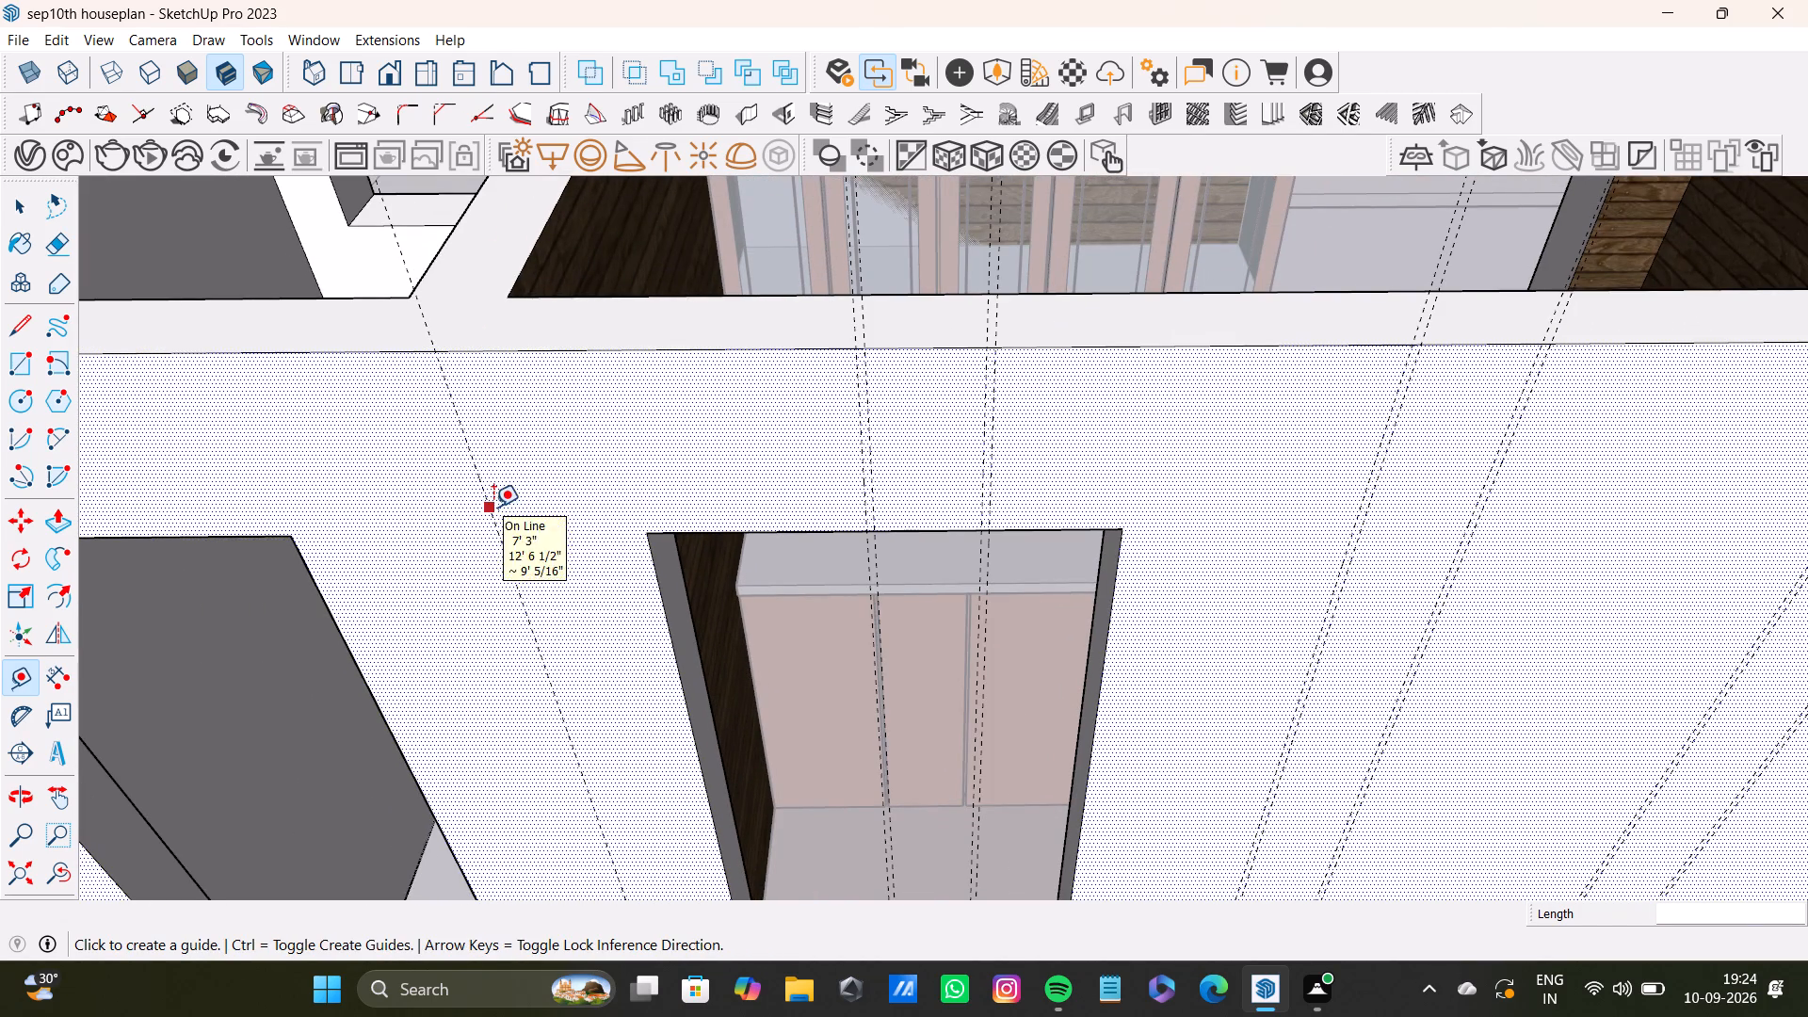
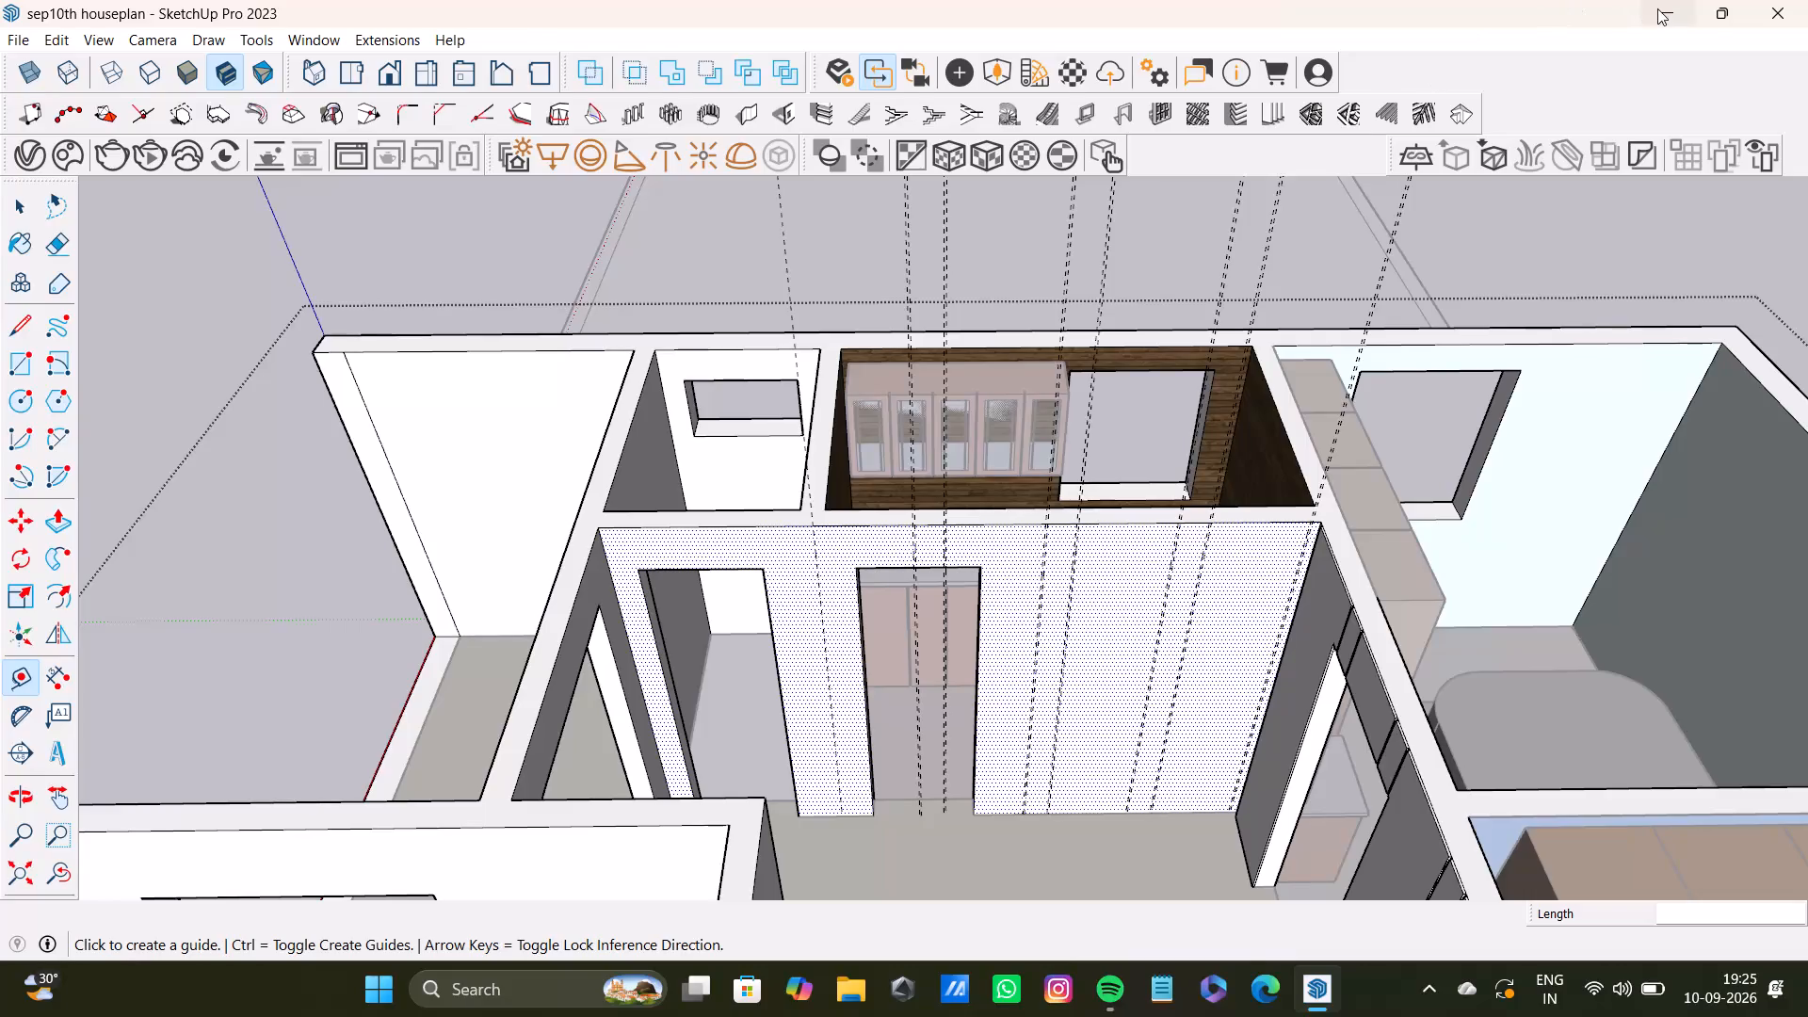
# Set the house plan model aside and launch the Fuji application from the desktop.
pyautogui.click(1657, 8)
pyautogui.doubleClick(1550, 44)
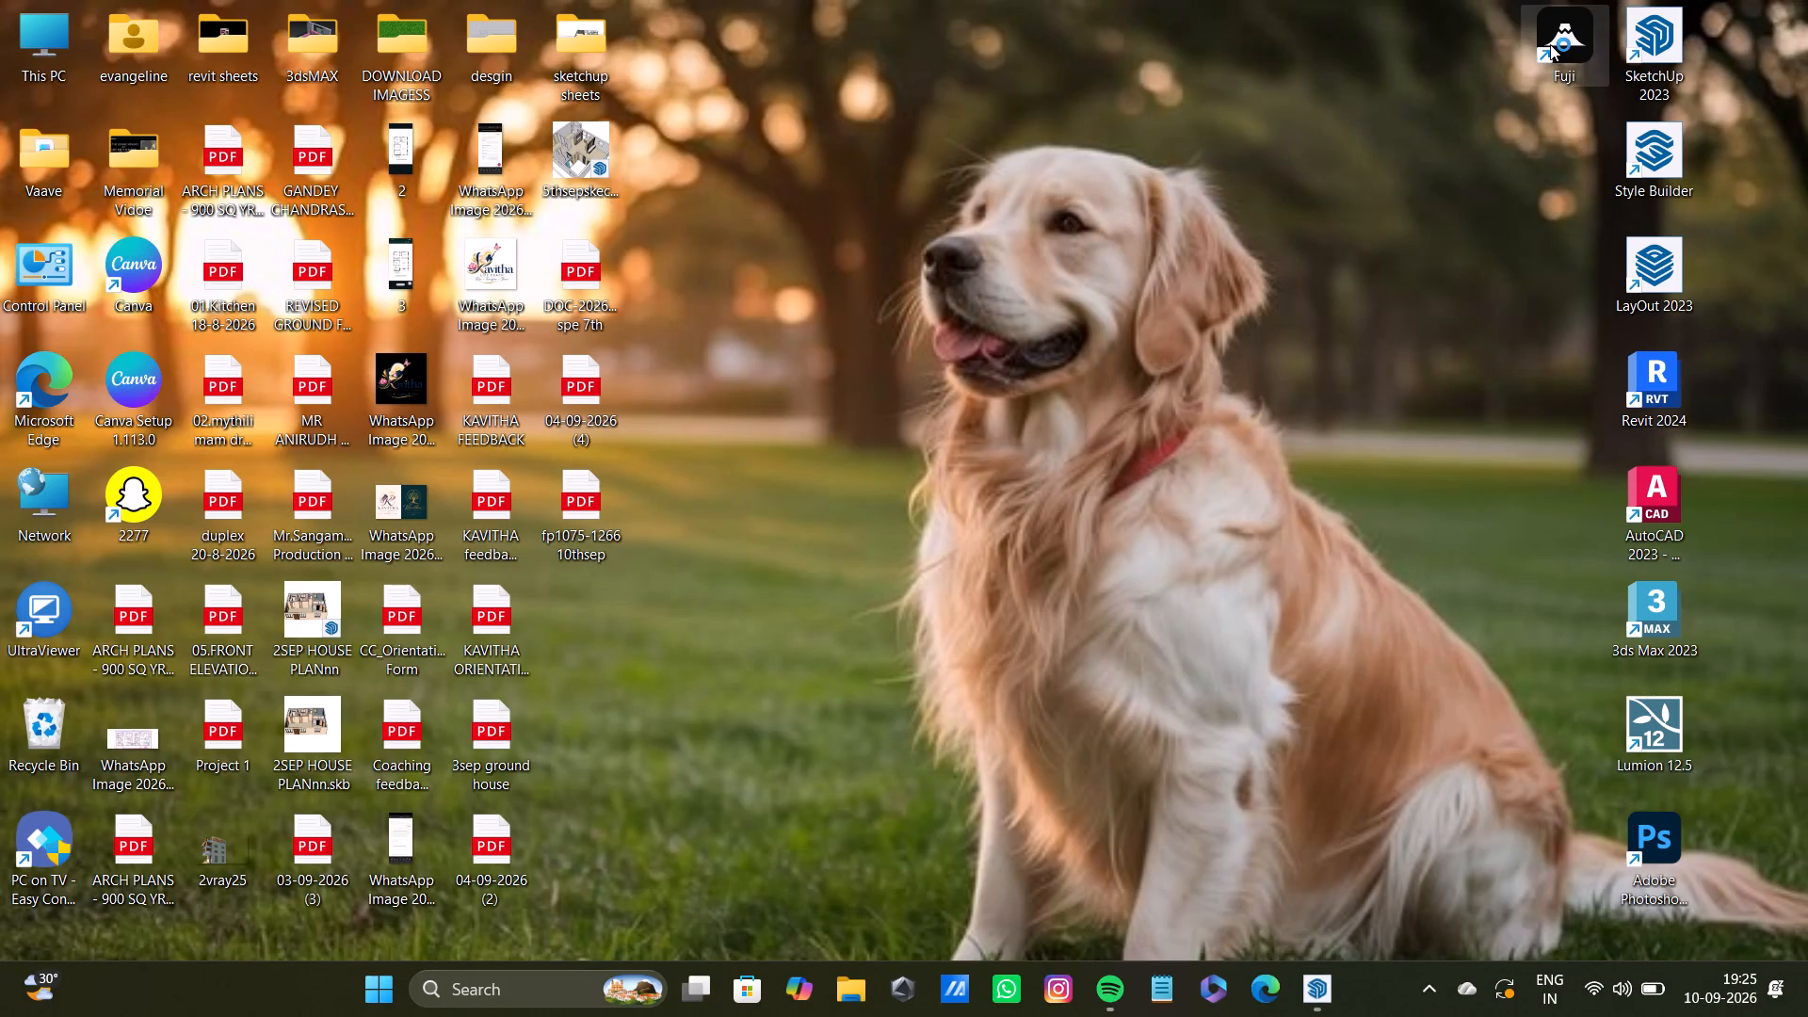
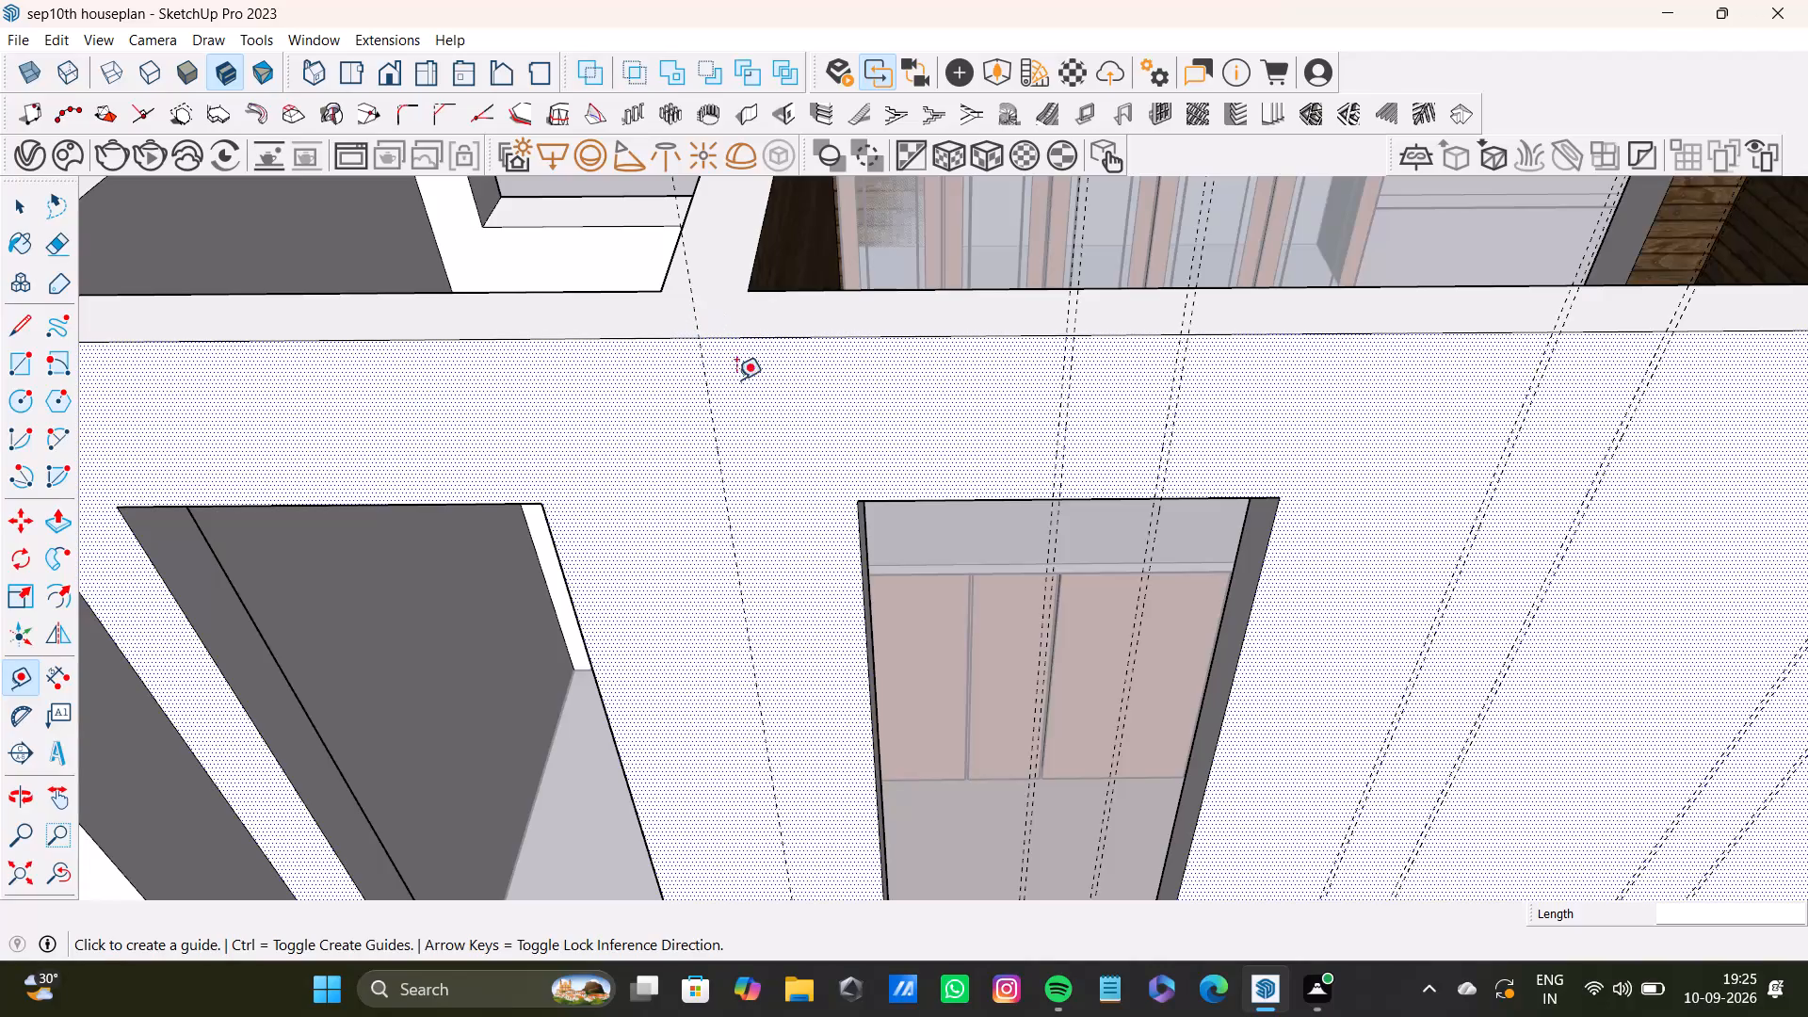
# Offset a guide 0.5" from the single vertical guide between the two doorways, on its side toward the wall's end corner.
pyautogui.press('space')
pyautogui.scroll(-4, 743, 463)
pyautogui.scroll(1, 752, 491)
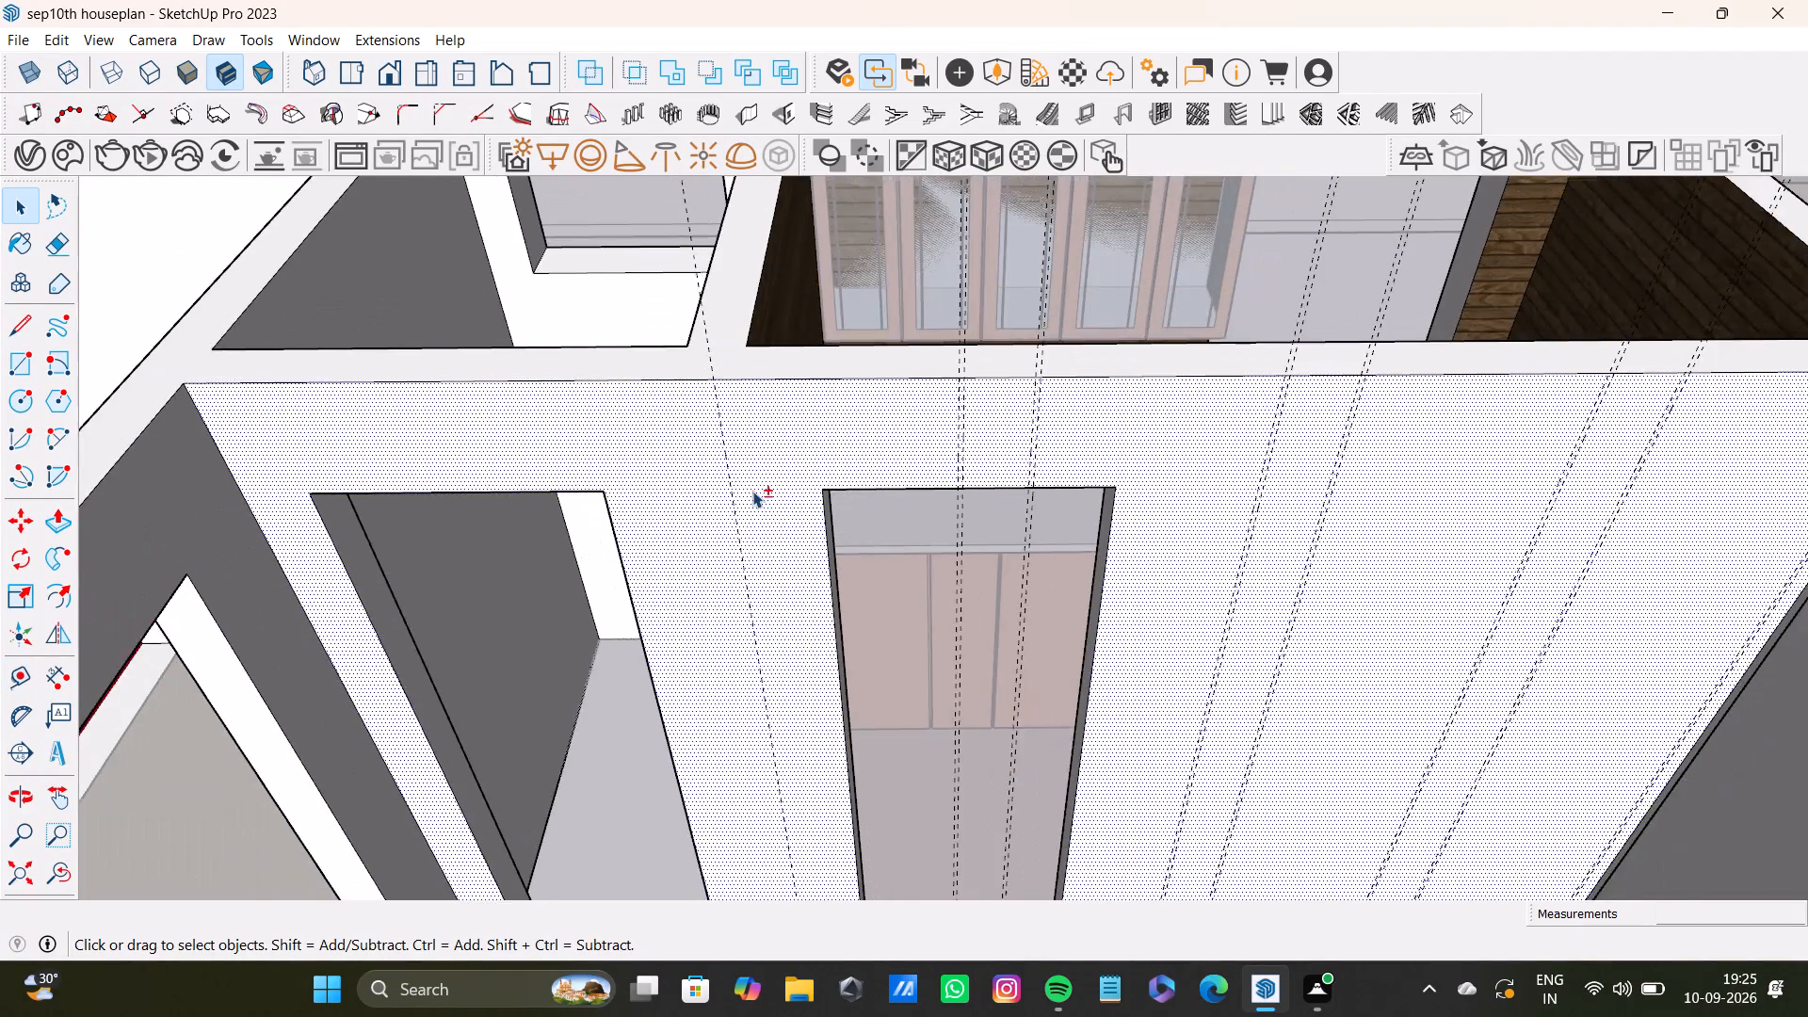
pyautogui.keyDown('shift'); pyautogui.moveTo(752, 491); pyautogui.dragTo(762, 467, button='middle'); pyautogui.keyUp('shift')
pyautogui.press('t')
pyautogui.scroll(6, 734, 508)
pyautogui.click(753, 531)
pyautogui.scroll(-3, 647, 520)
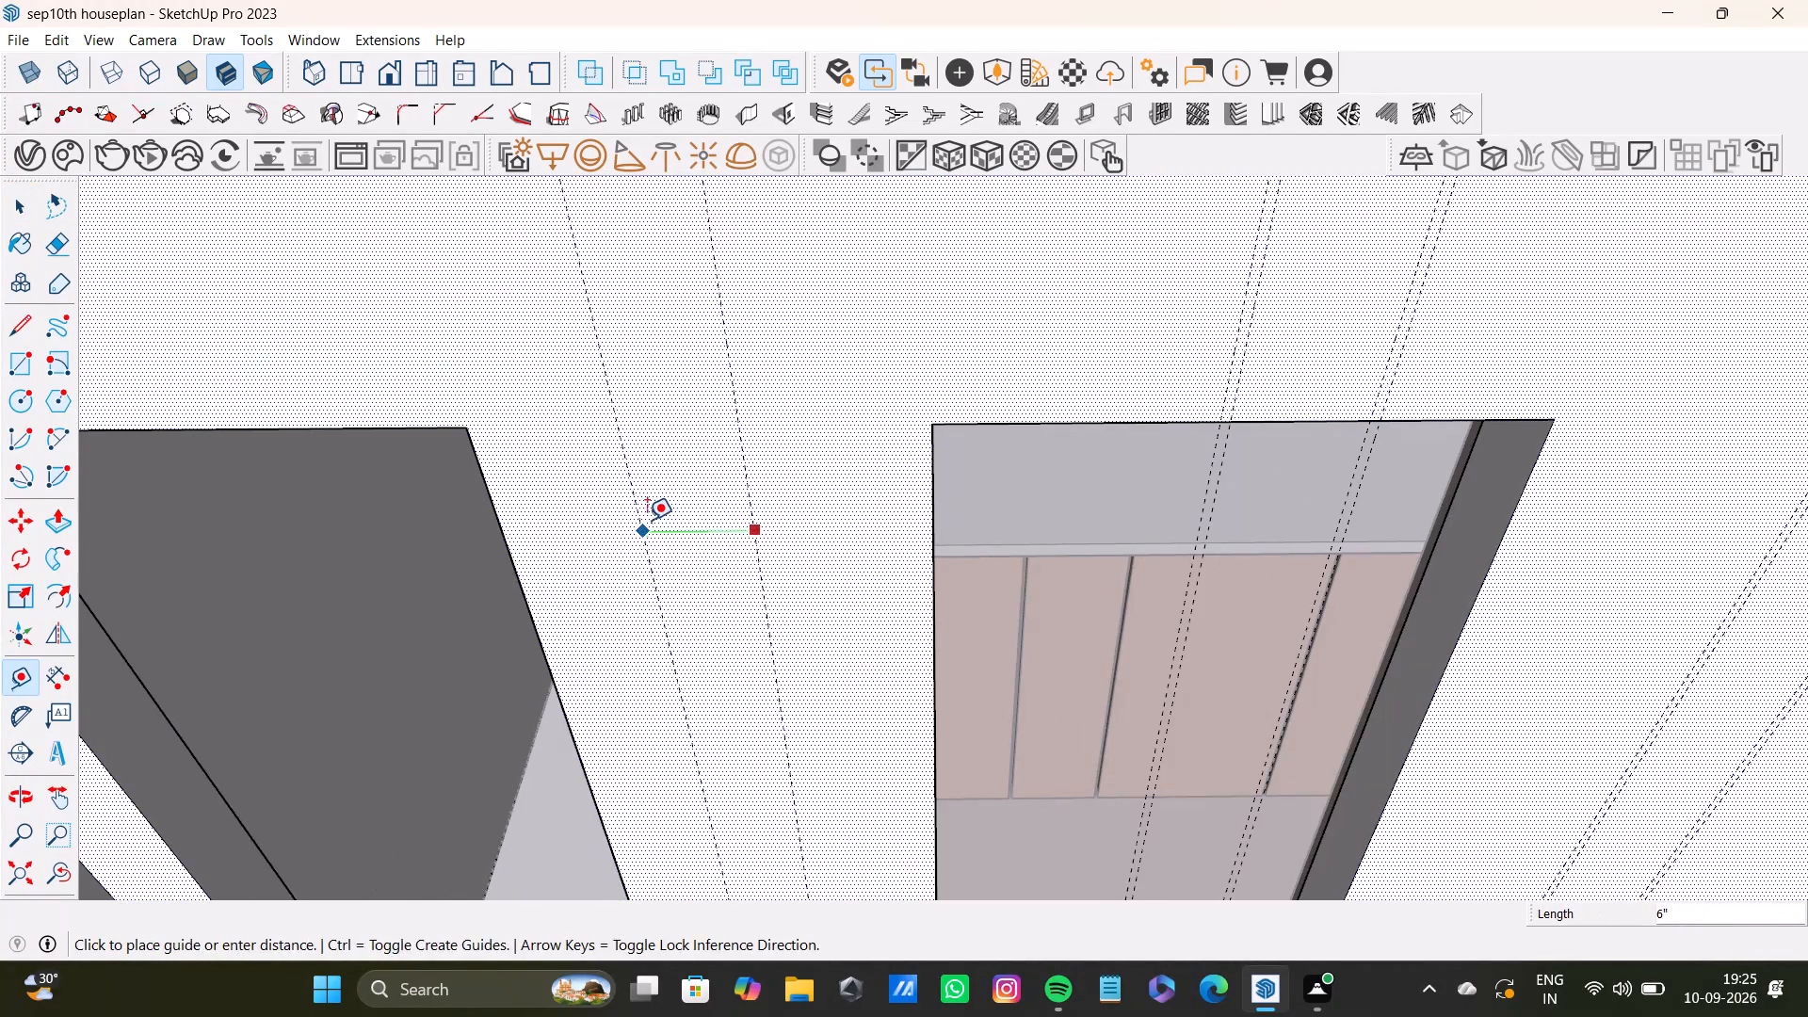
pyautogui.scroll(-1, 647, 520)
pyautogui.keyDown('shift'); pyautogui.moveTo(662, 526); pyautogui.dragTo(721, 520, button='middle'); pyautogui.keyUp('shift')
pyautogui.write('0.5')
pyautogui.hotkey('shift', '"')
pyautogui.press('Return')
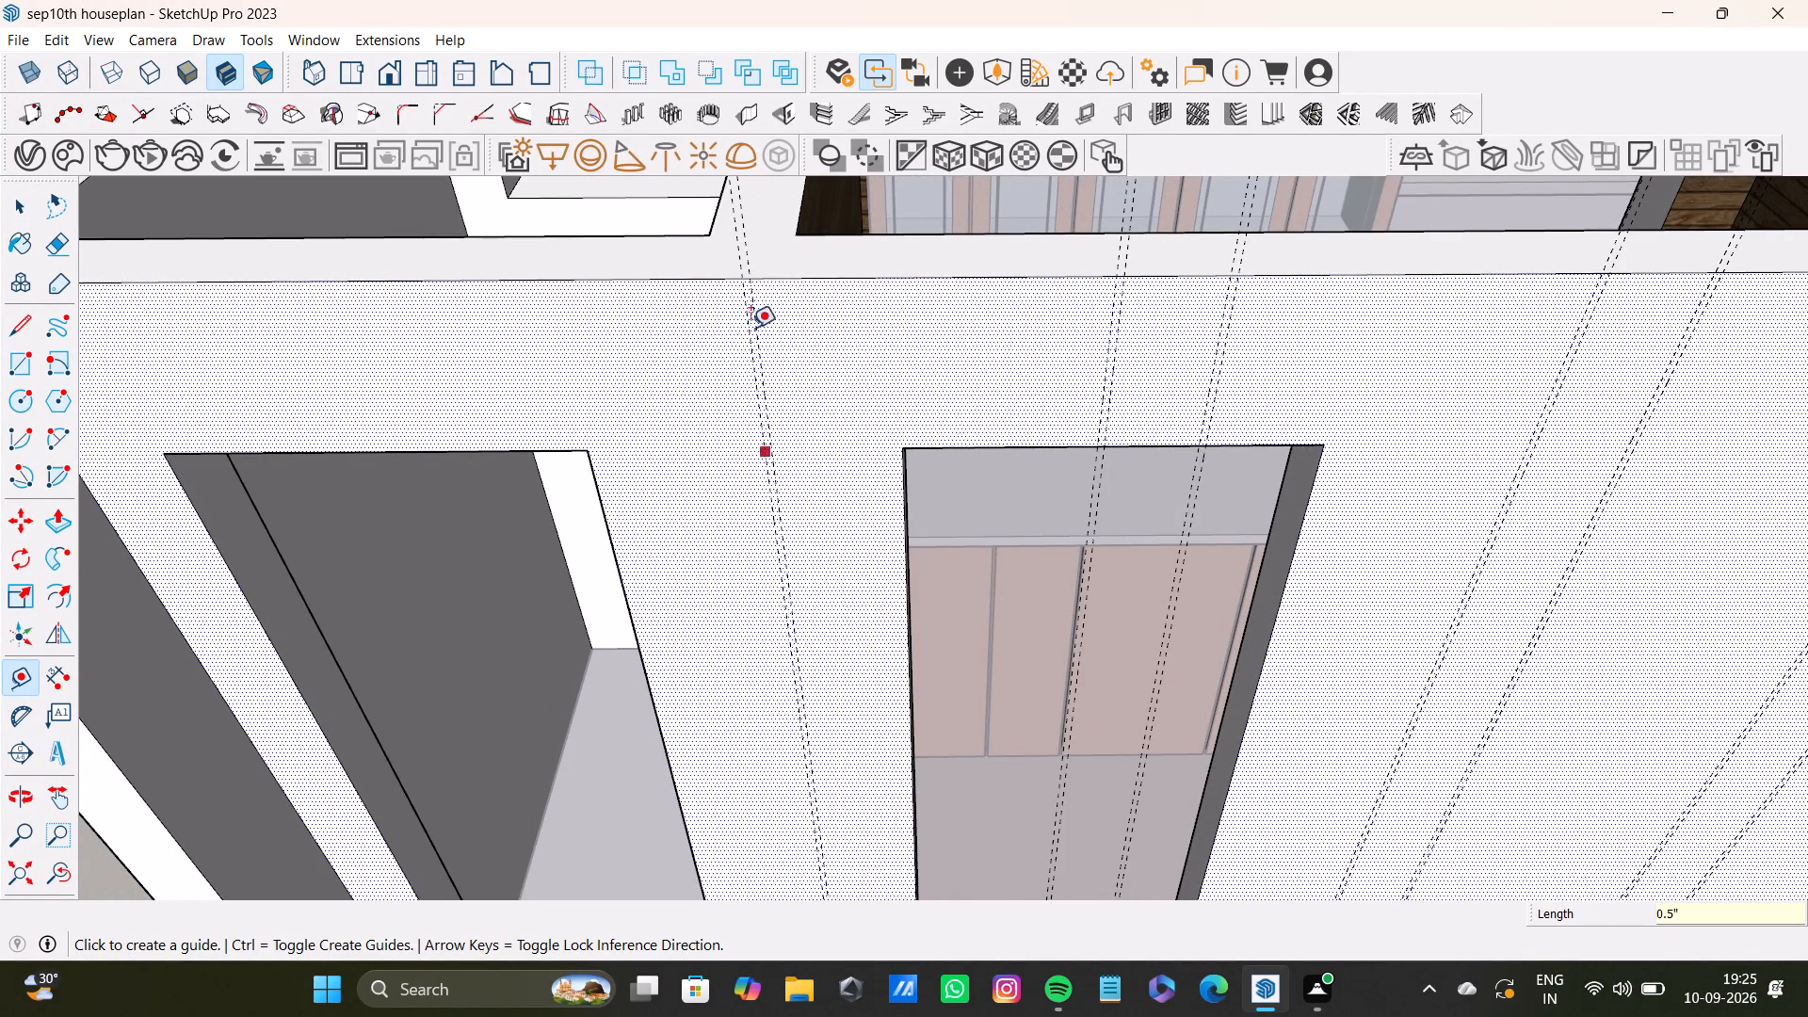
# Place a vertical guide 7" from the new groove pair, toward the doorway nearest the wall's end corner.
pyautogui.scroll(-4, 683, 418)
pyautogui.keyDown('shift'); pyautogui.moveTo(683, 418); pyautogui.dragTo(787, 396, button='middle'); pyautogui.keyUp('shift')
pyautogui.scroll(4, 781, 394)
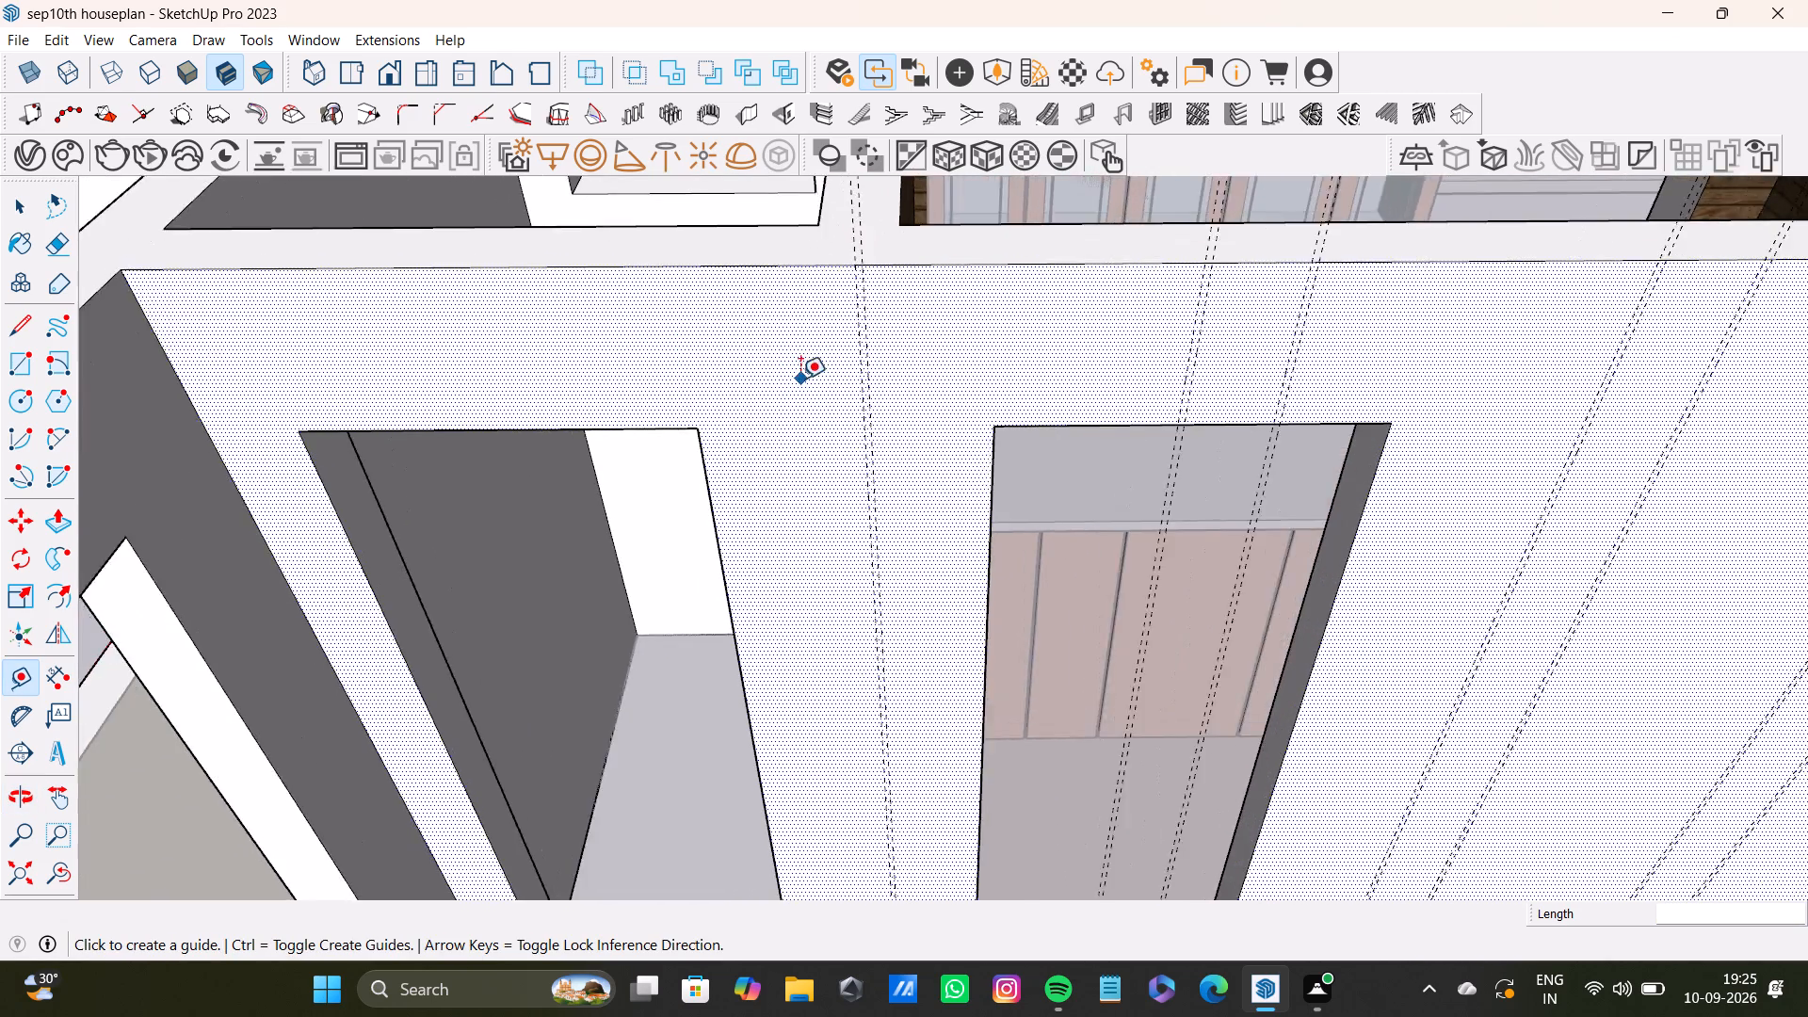
pyautogui.scroll(2, 800, 379)
pyautogui.click(883, 351)
pyautogui.scroll(-3, 580, 362)
pyautogui.keyDown('shift'); pyautogui.moveTo(580, 362); pyautogui.dragTo(798, 356, button='middle'); pyautogui.keyUp('shift')
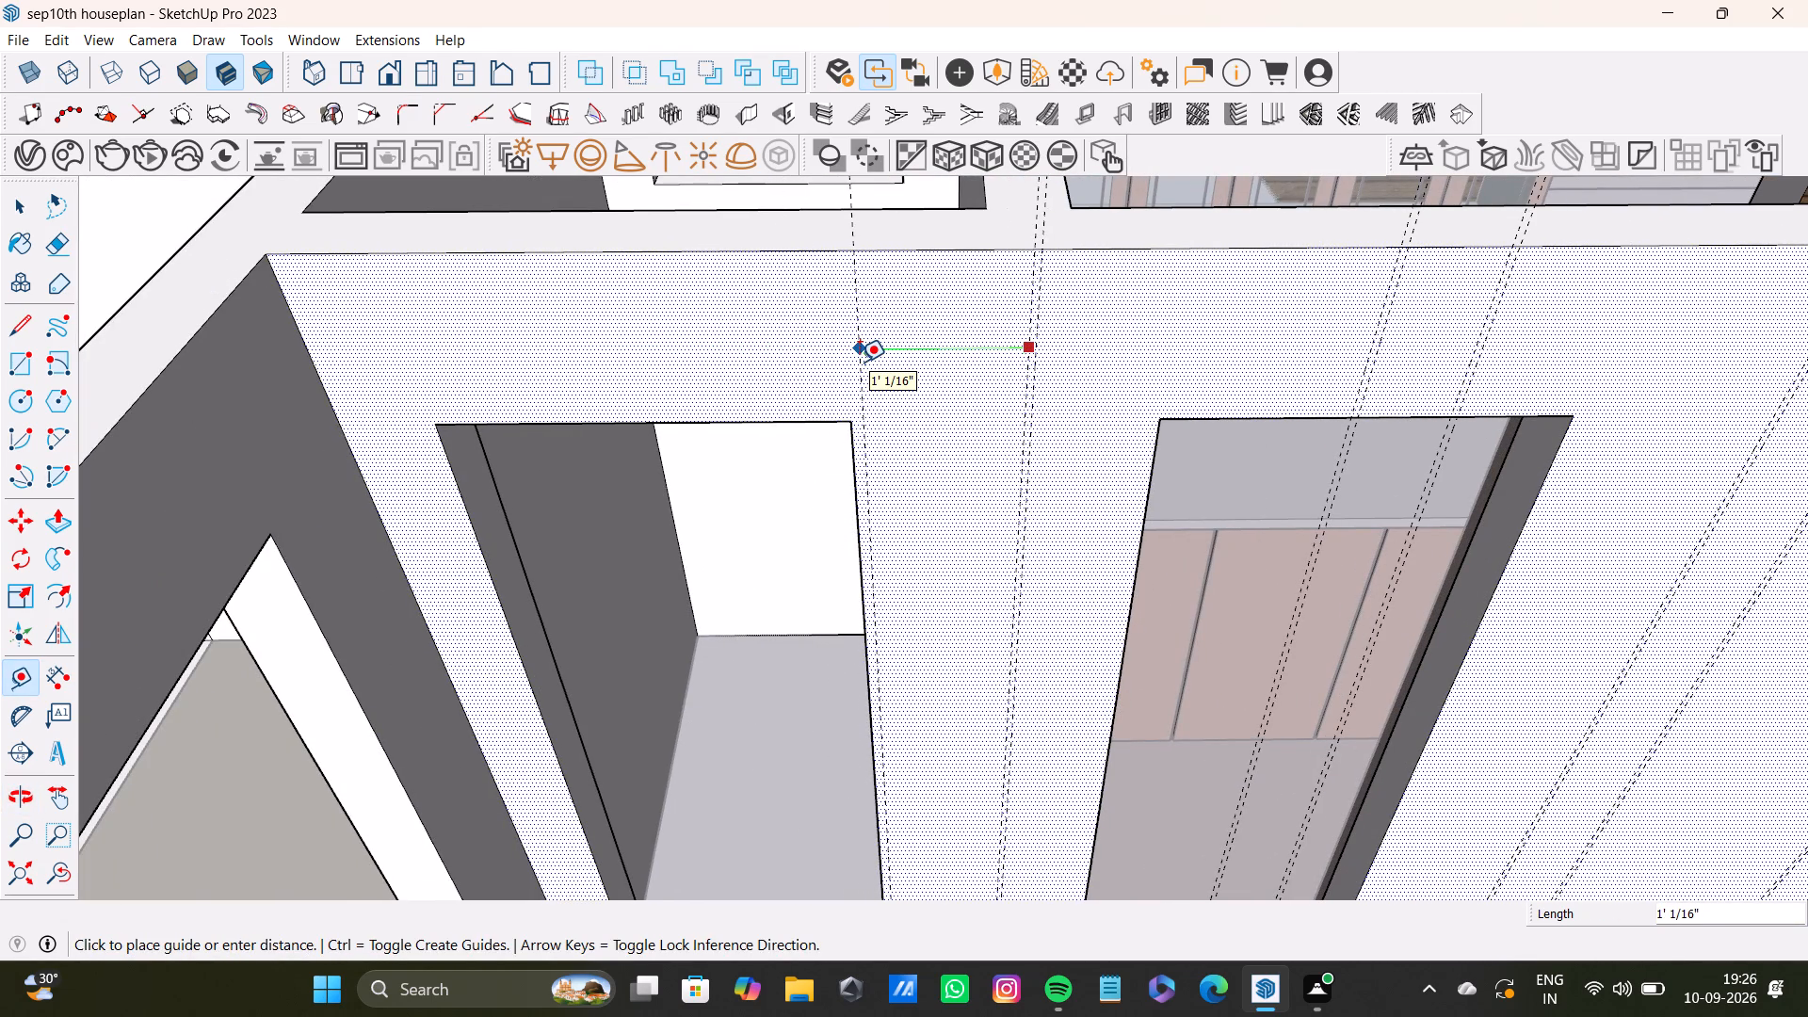
pyautogui.press('7')
pyautogui.hotkey('shift', '"')
pyautogui.press('Return')
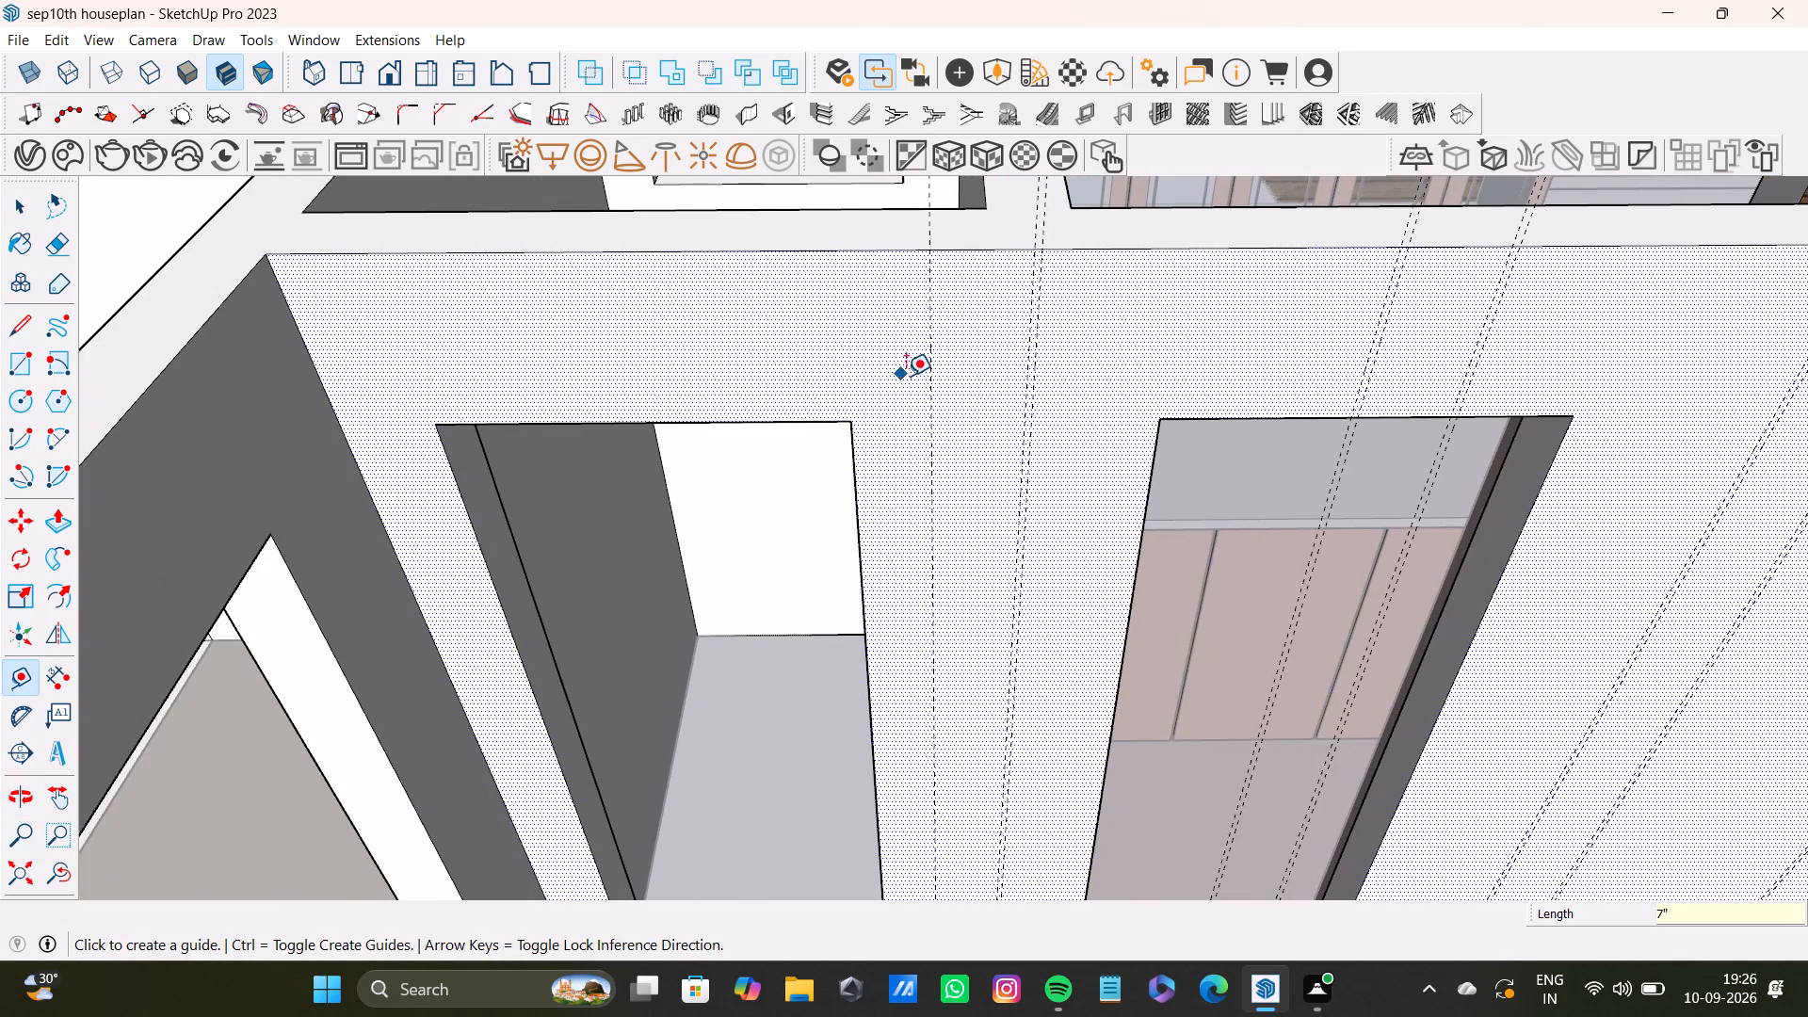
# Offset a companion guide 0.5" from the single guide beside the end doorway, completing that groove pair.
pyautogui.scroll(4, 907, 395)
pyautogui.click(937, 405)
pyautogui.press('space')
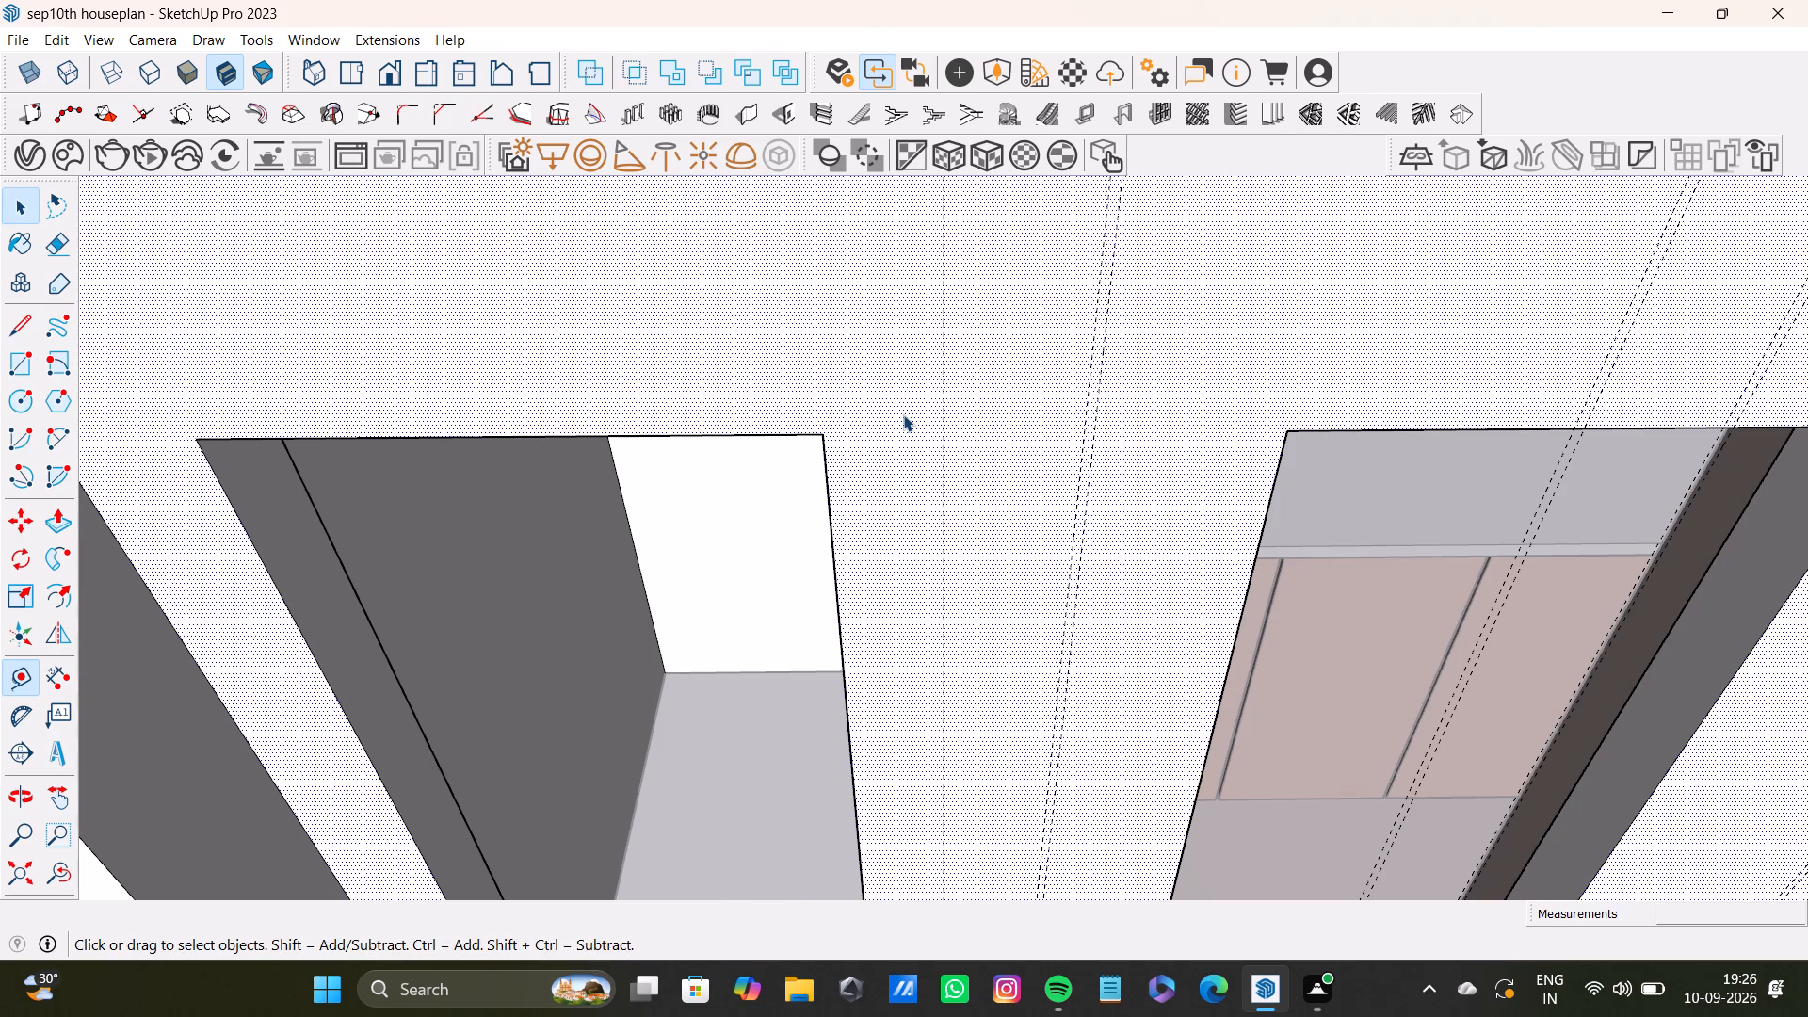
pyautogui.press('t')
pyautogui.moveTo(945, 460); pyautogui.dragTo(936, 460)
pyautogui.write('0.5')
pyautogui.hotkey('shift', '"')
pyautogui.press('Return')
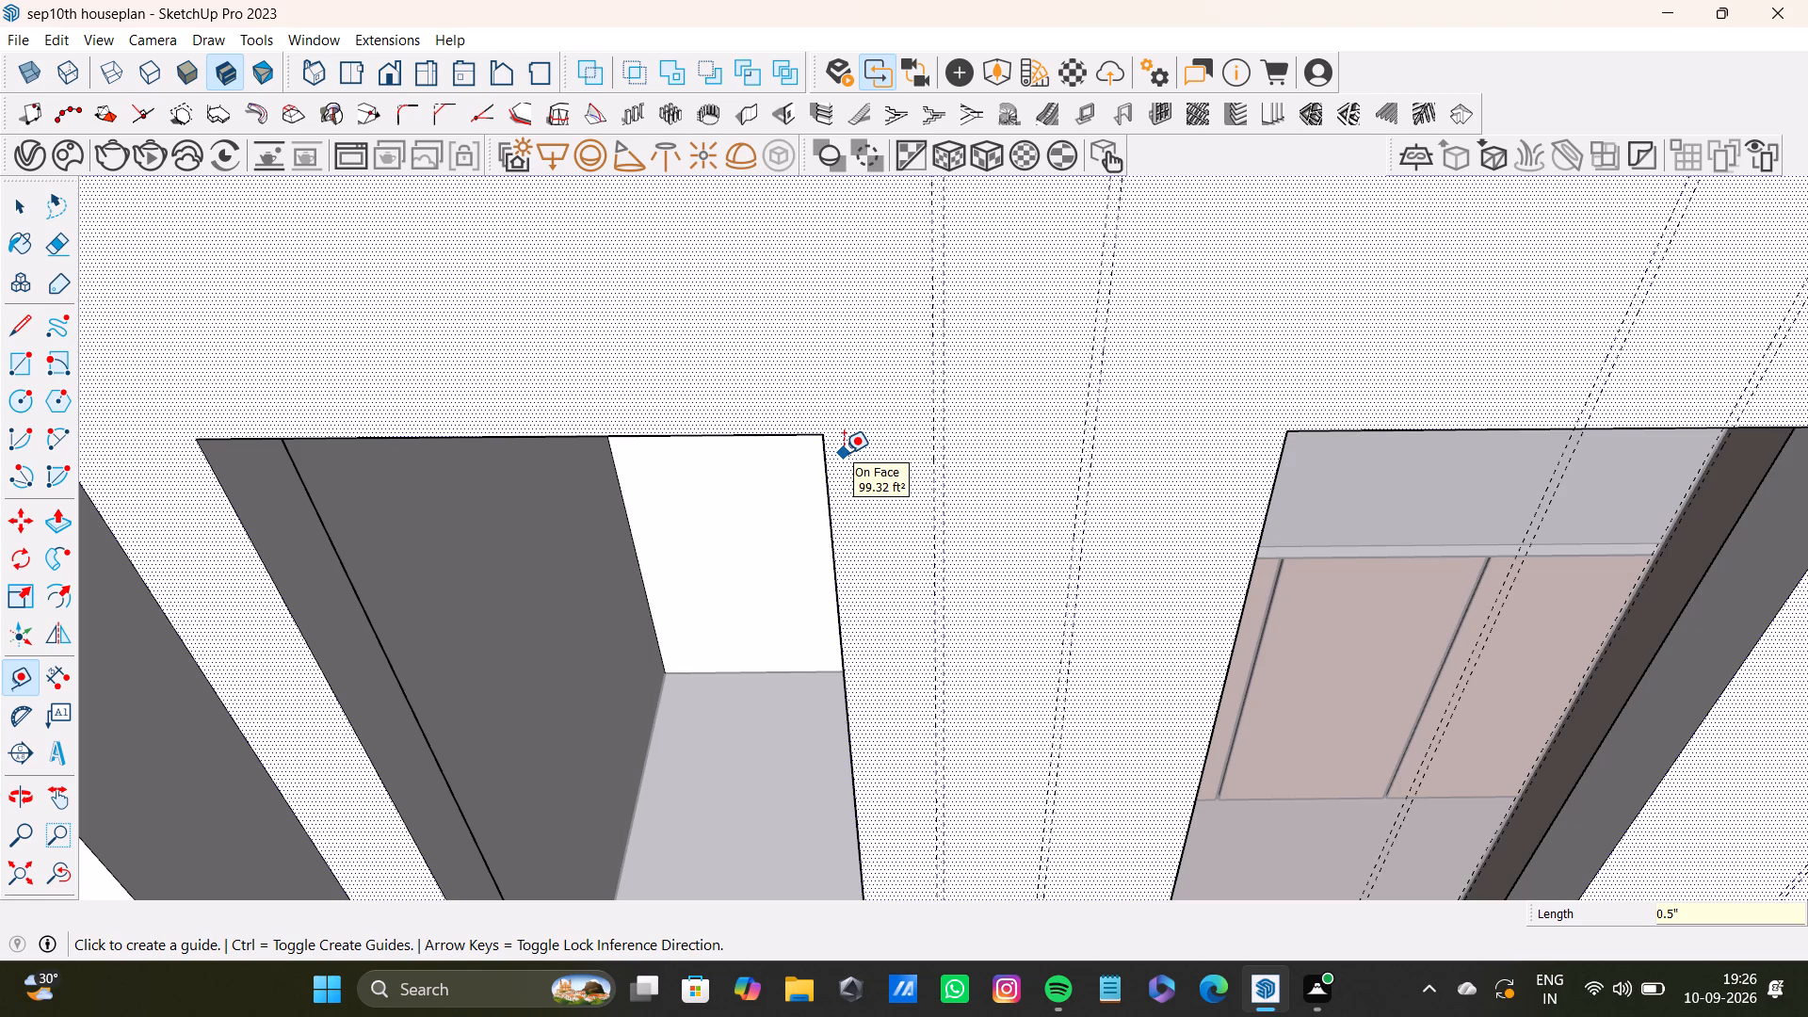
# Place a vertical guide 2' beyond the latest groove pair, across the end doorway toward the wall corner.
pyautogui.scroll(-9, 844, 453)
pyautogui.keyDown('shift'); pyautogui.moveTo(877, 444); pyautogui.dragTo(937, 454, button='middle'); pyautogui.keyUp('shift')
pyautogui.scroll(11, 960, 449)
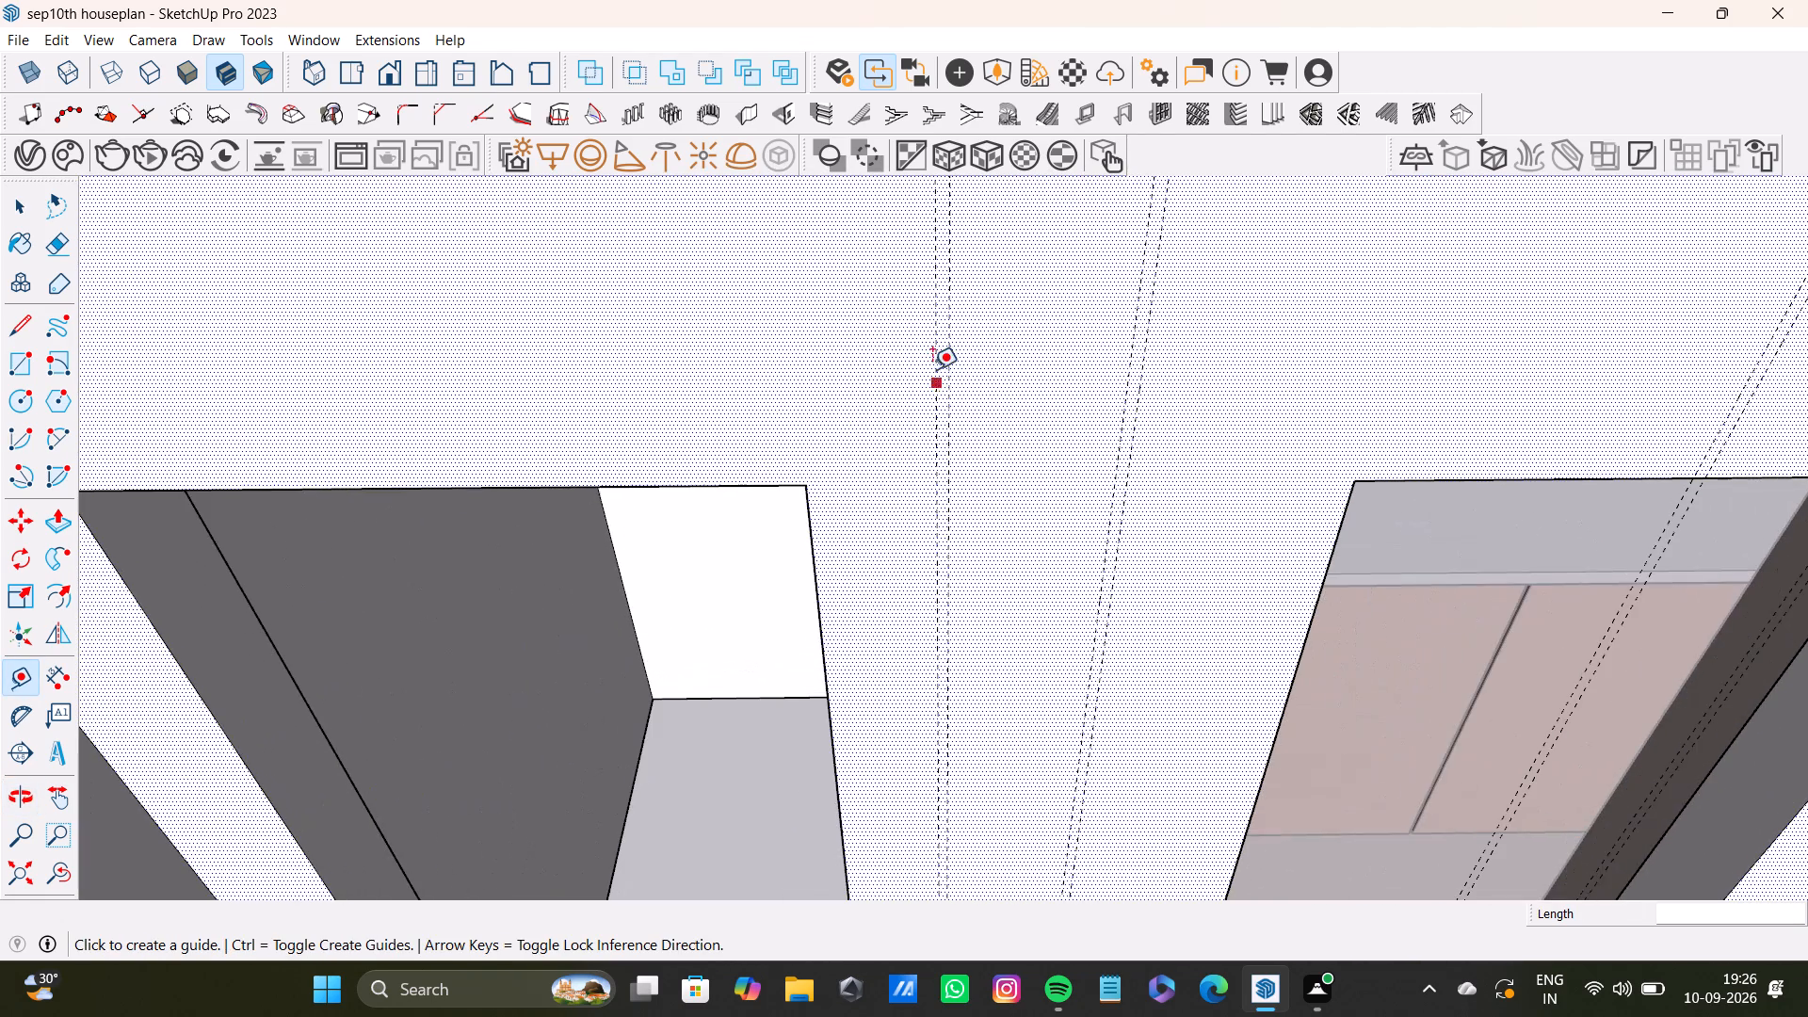
pyautogui.click(930, 393)
pyautogui.scroll(-4, 590, 358)
pyautogui.keyDown('shift'); pyautogui.moveTo(536, 377); pyautogui.dragTo(793, 368, button='middle'); pyautogui.keyUp('shift')
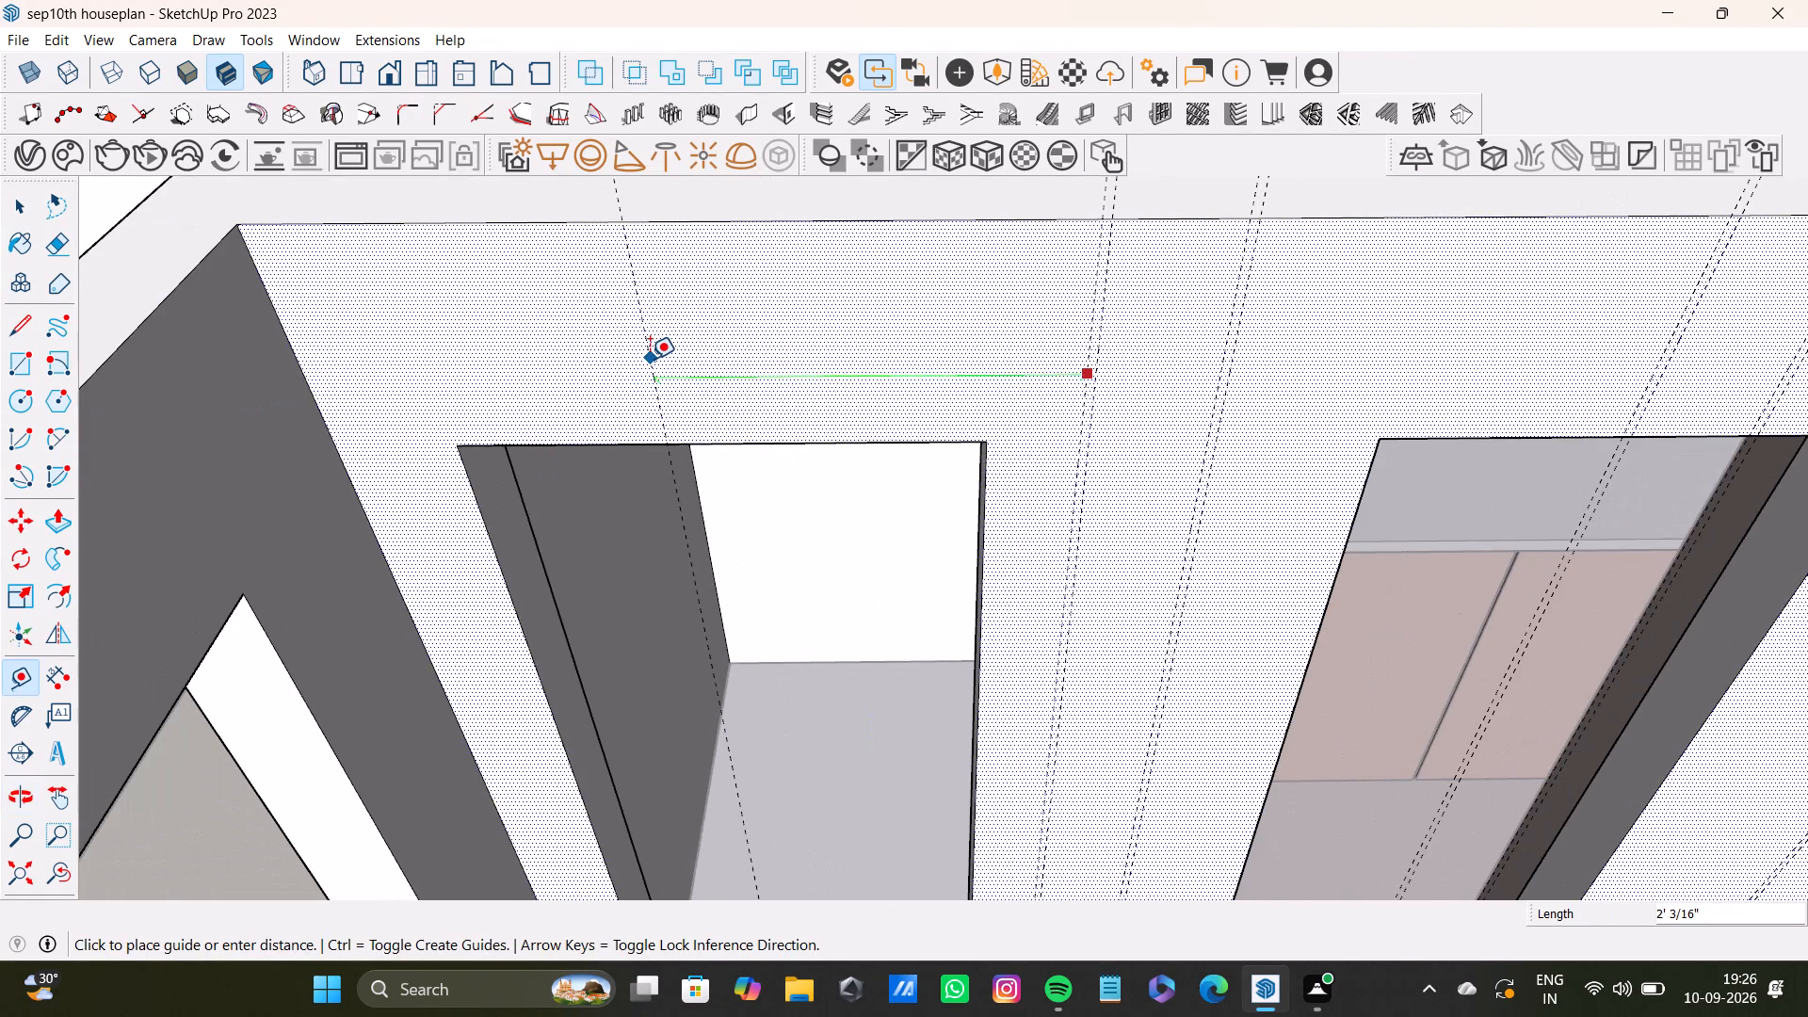
pyautogui.write("2'")
pyautogui.press('Return')
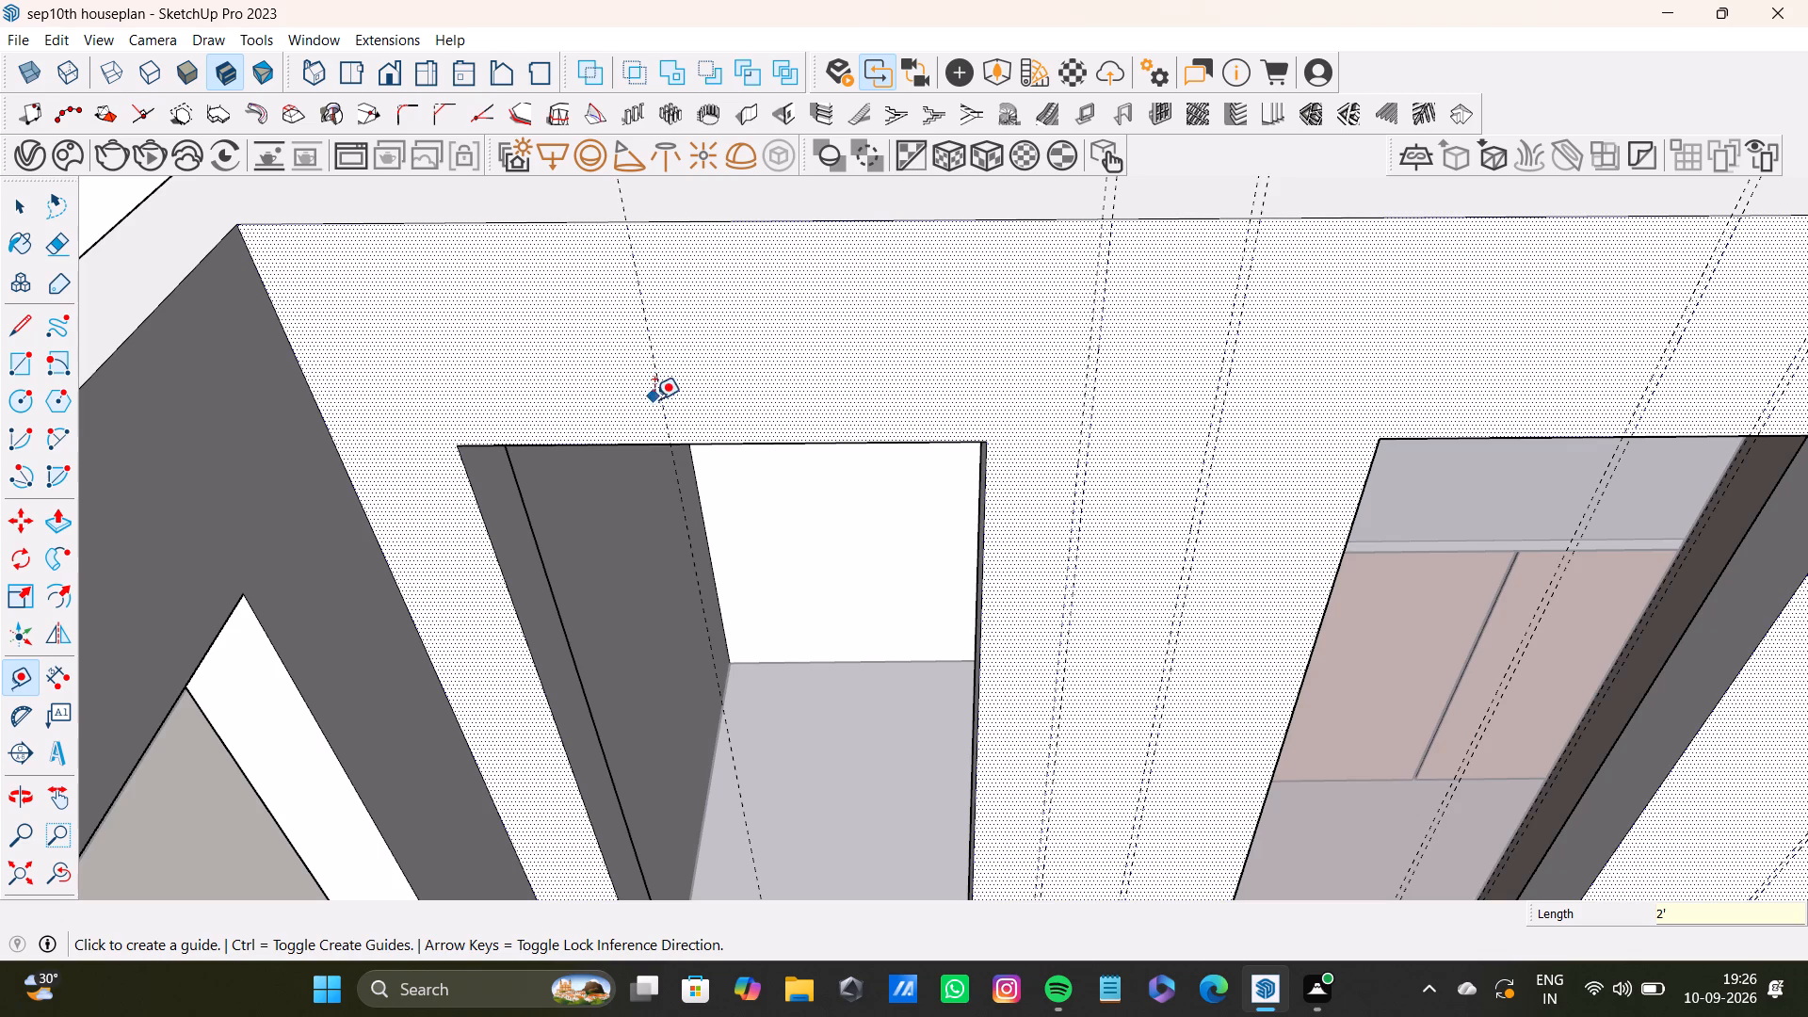
# Offset a companion guide 0.5" from the single guide crossing the end doorway, on its corner side.
pyautogui.click(662, 406)
pyautogui.write('0.')
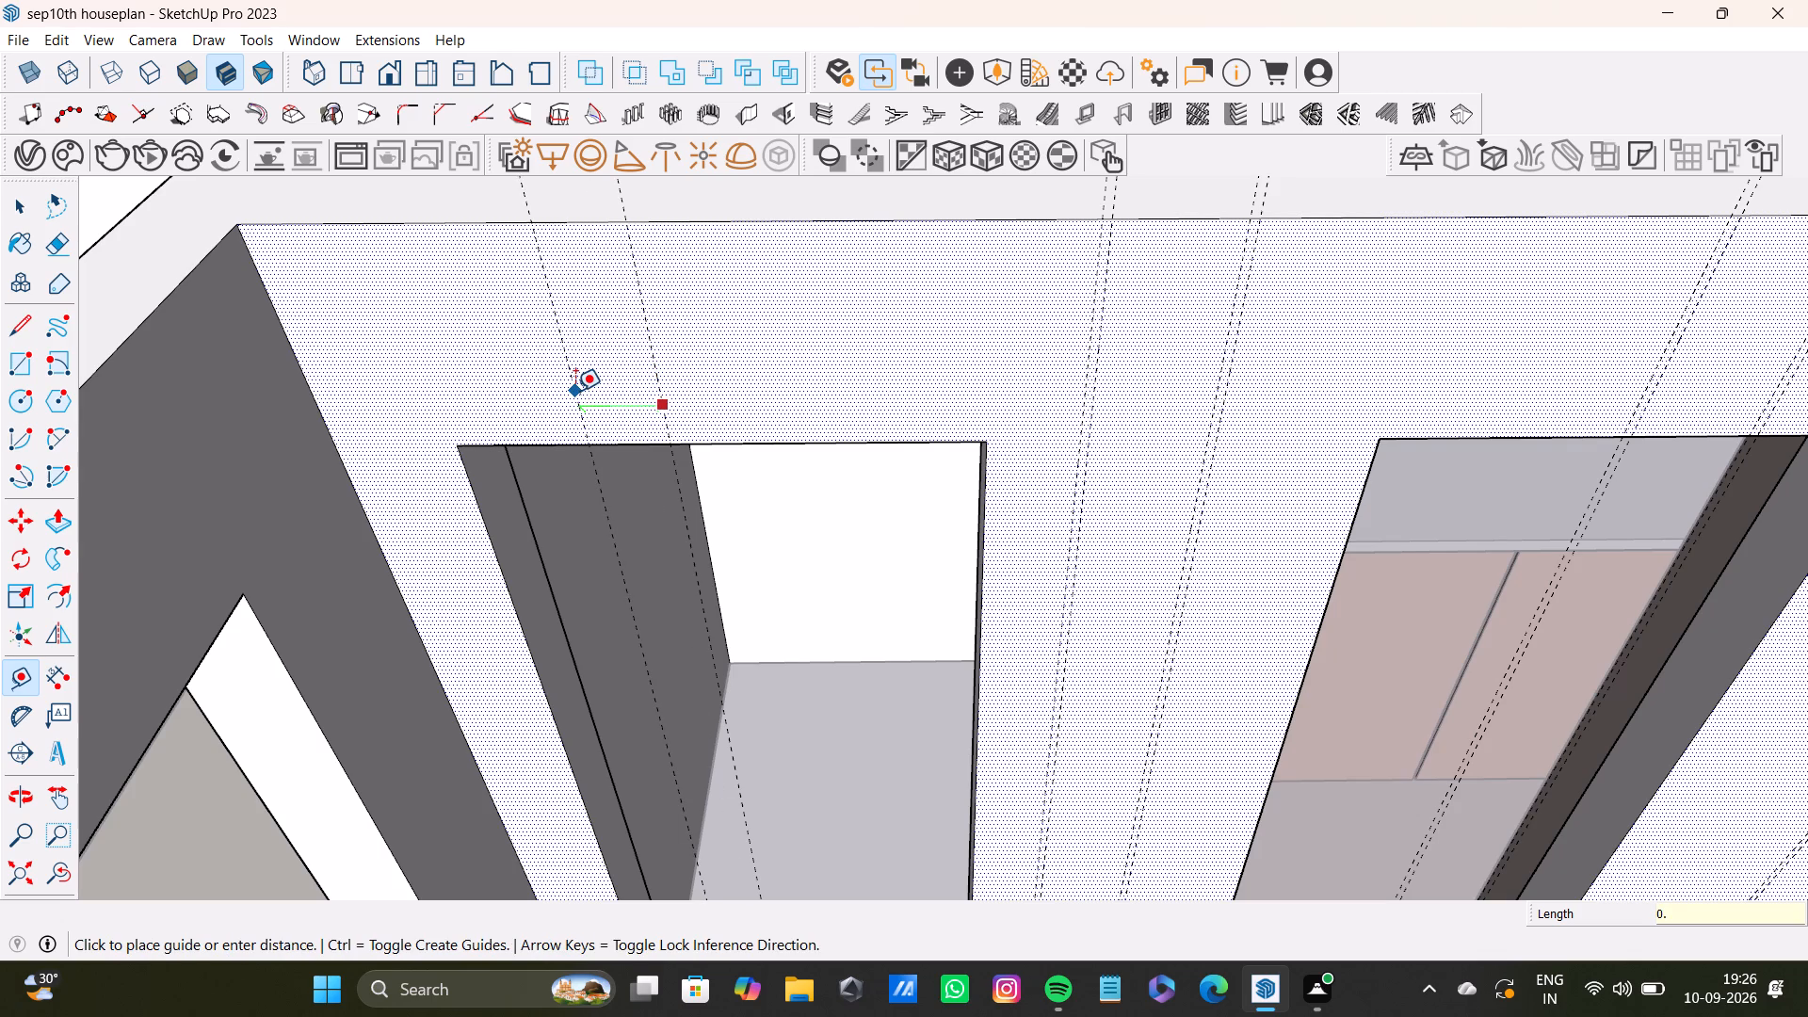
pyautogui.press('5')
pyautogui.hotkey('shift', '"')
pyautogui.press('Return')
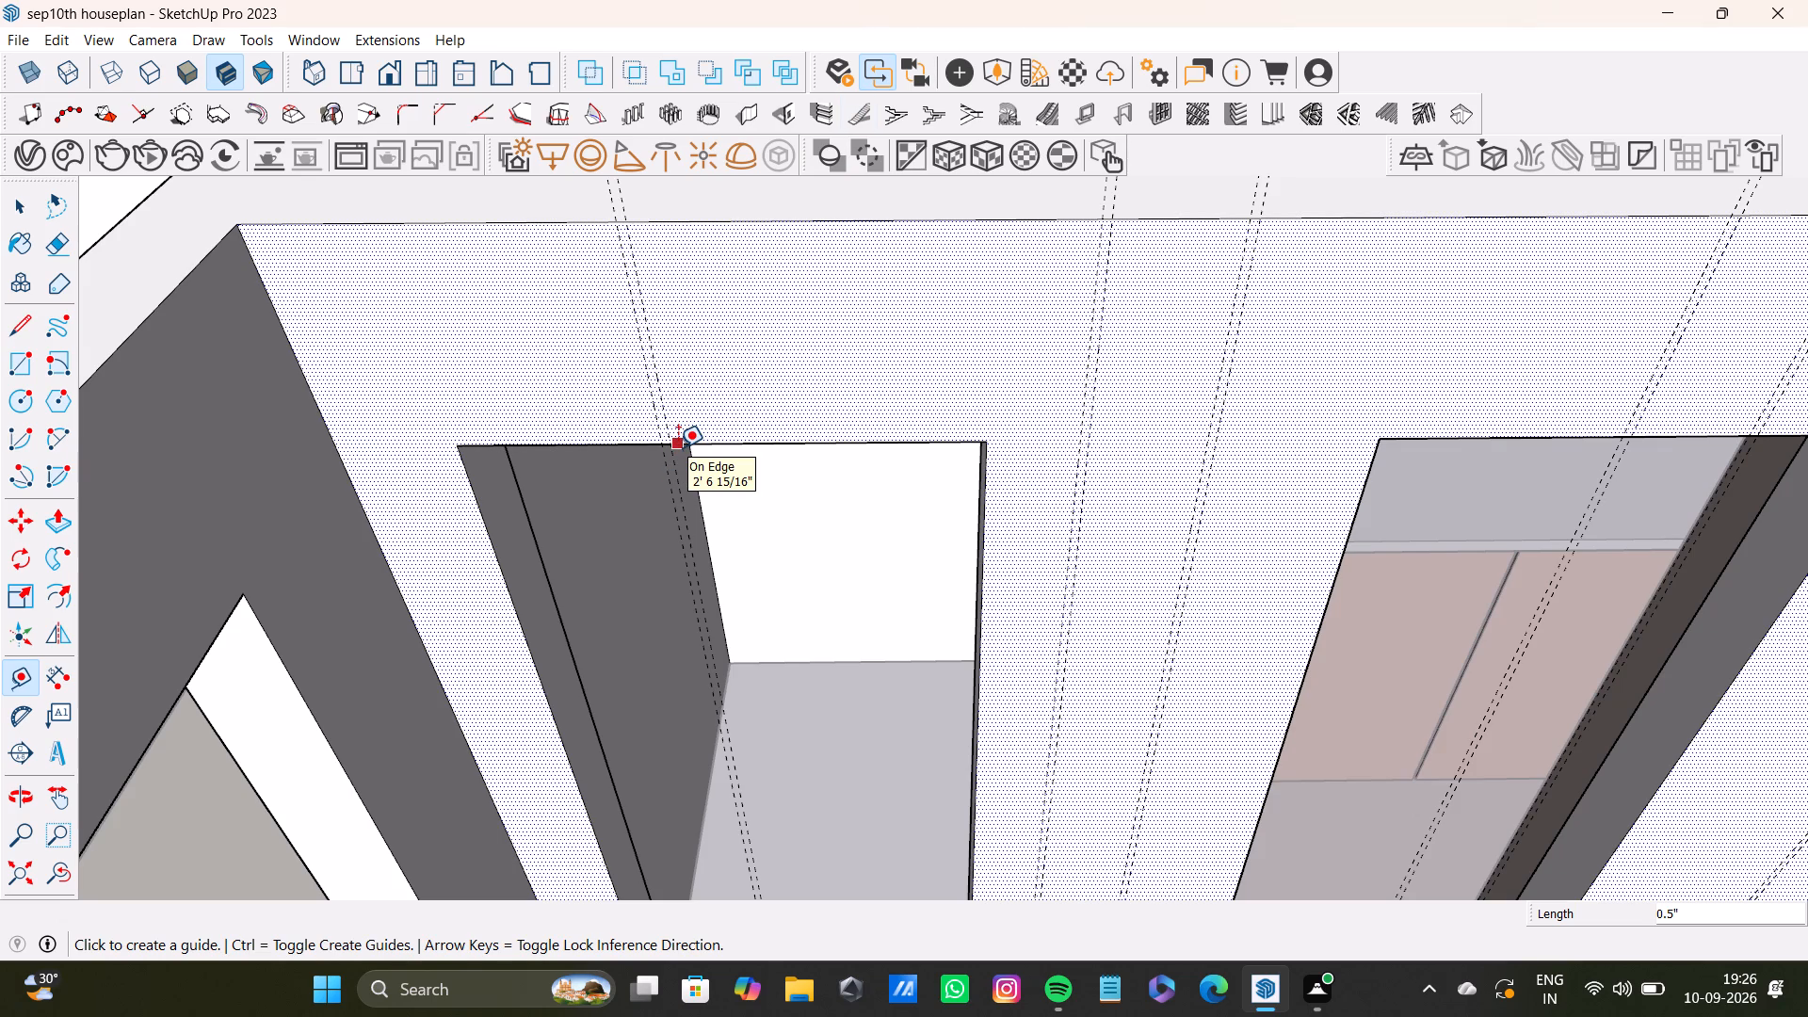
# Place a vertical guide 7" from the groove pair crossing the end doorway, toward the wall corner.
pyautogui.scroll(6, 746, 352)
pyautogui.scroll(-8, 648, 405)
pyautogui.scroll(5, 614, 404)
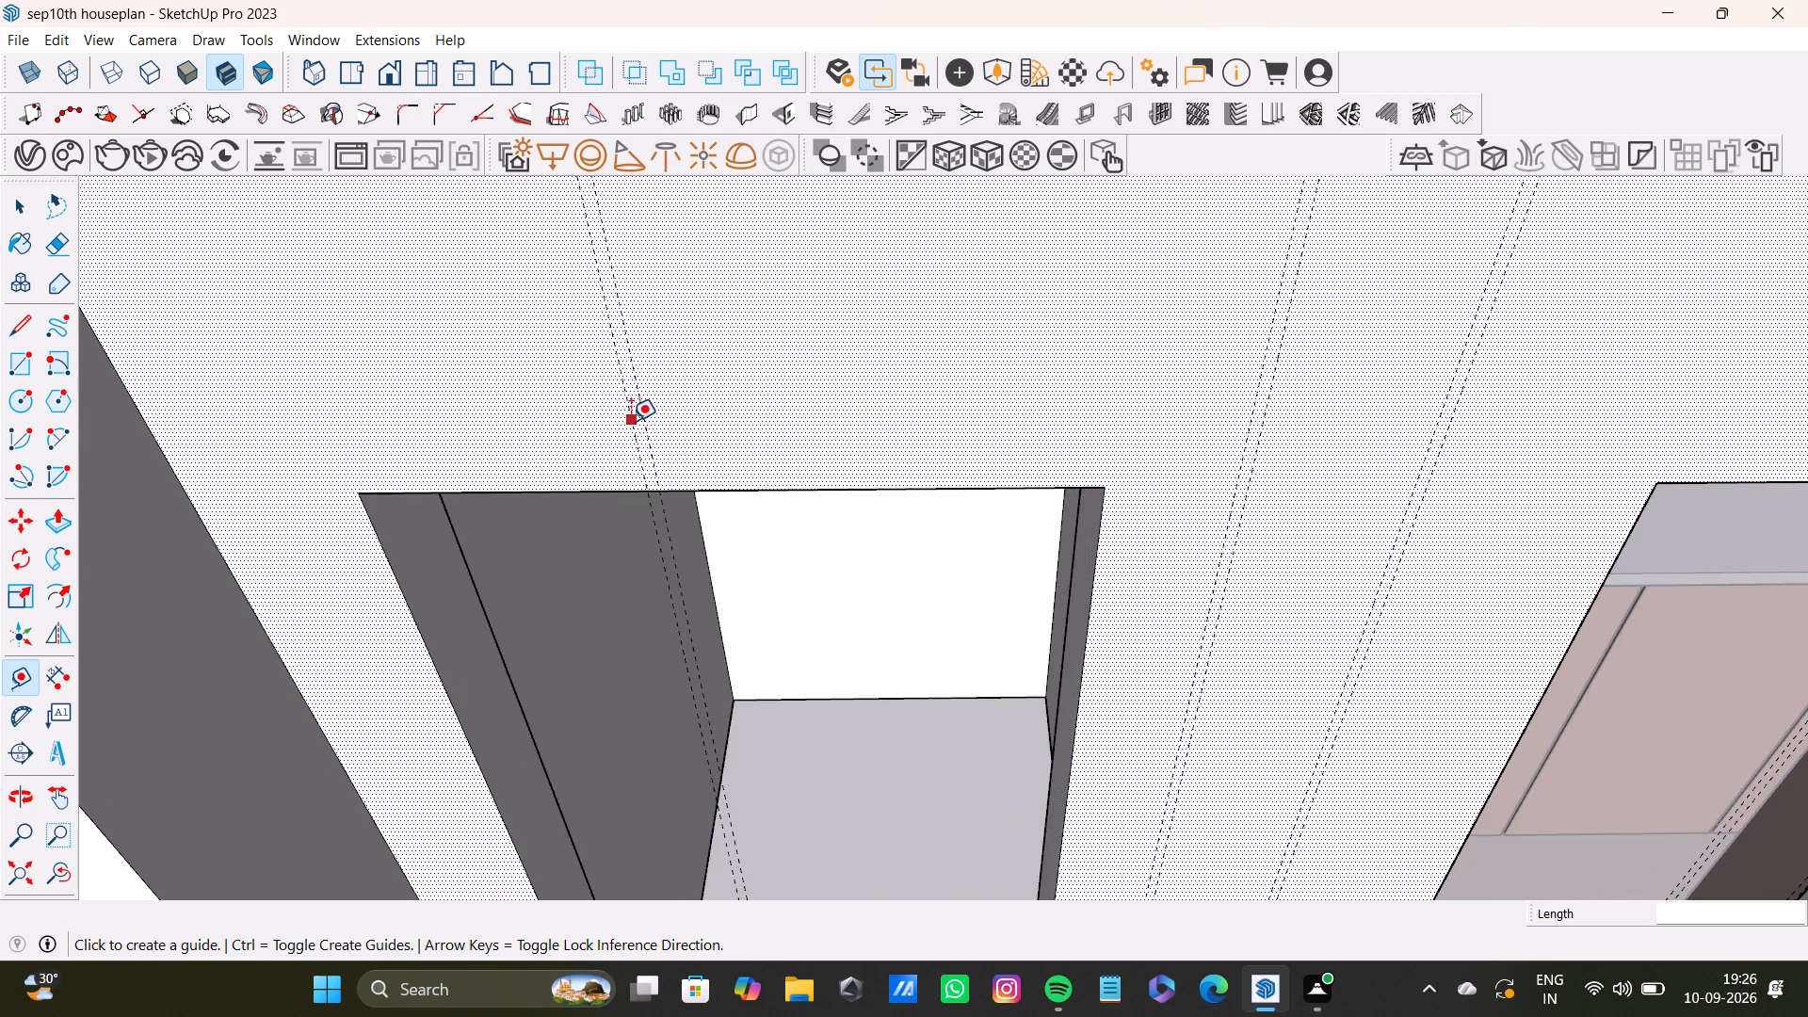
pyautogui.moveTo(631, 421); pyautogui.dragTo(619, 421)
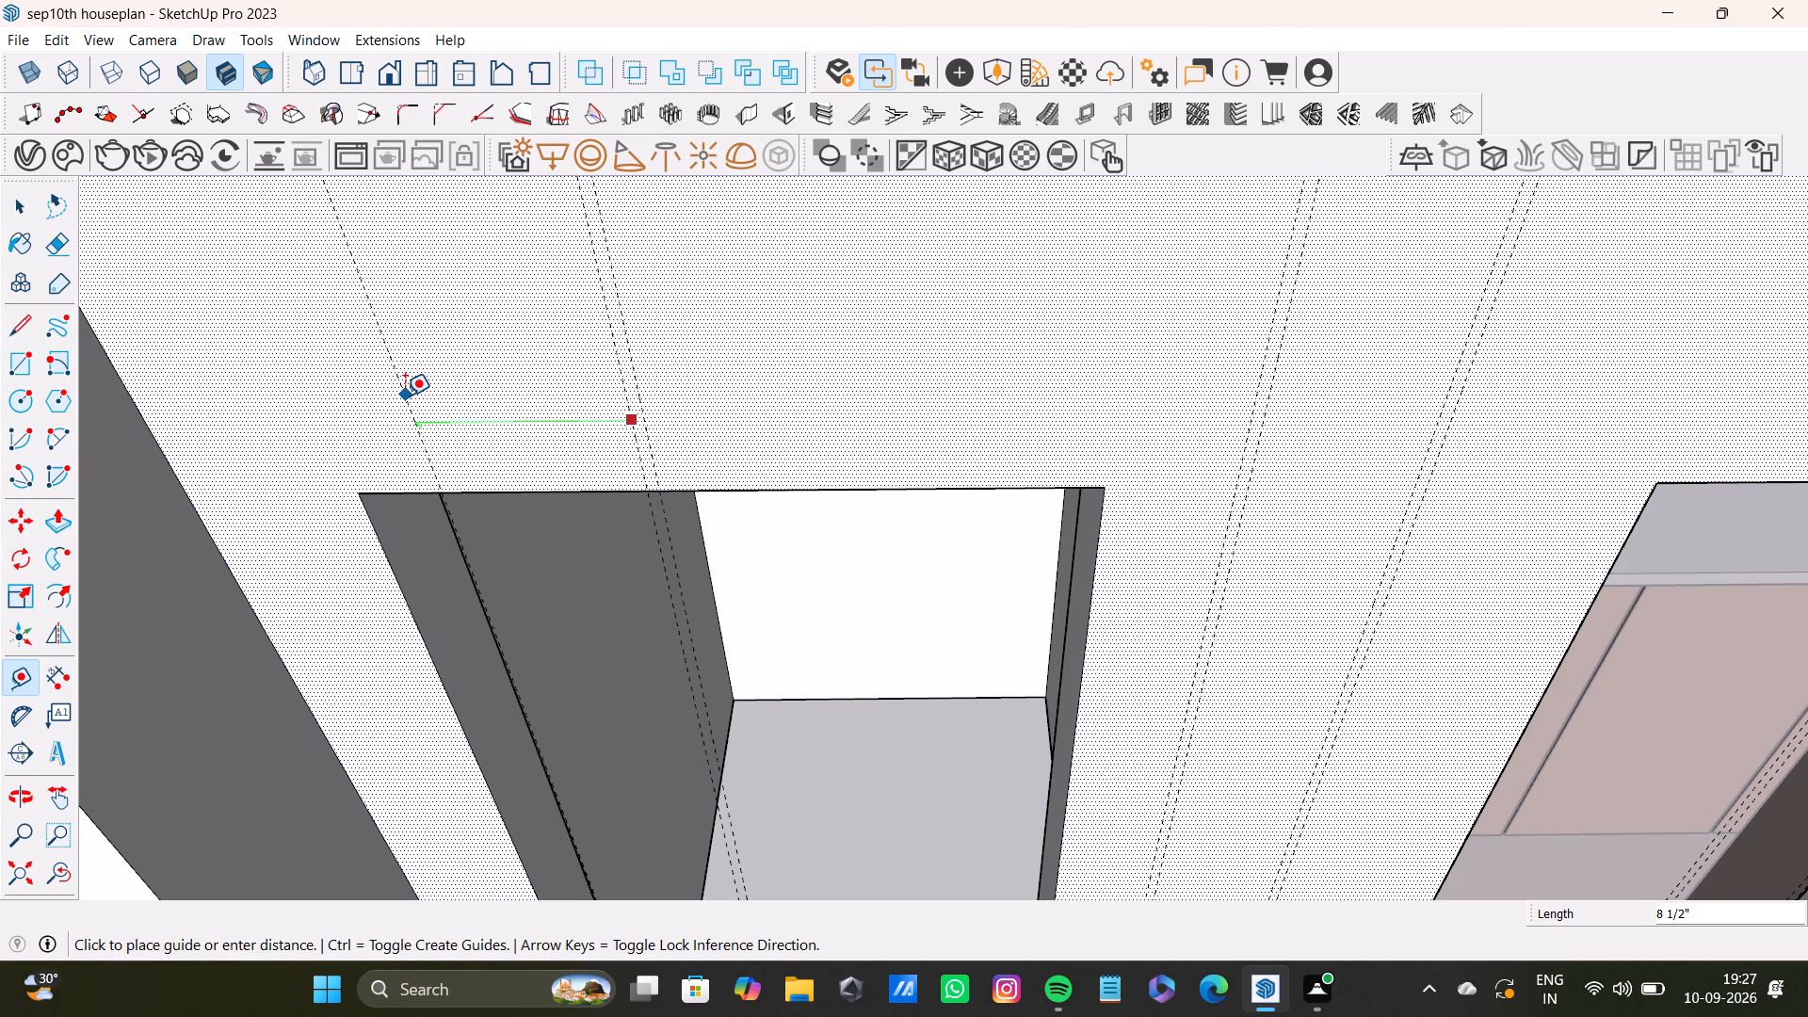
pyautogui.scroll(-13, 367, 346)
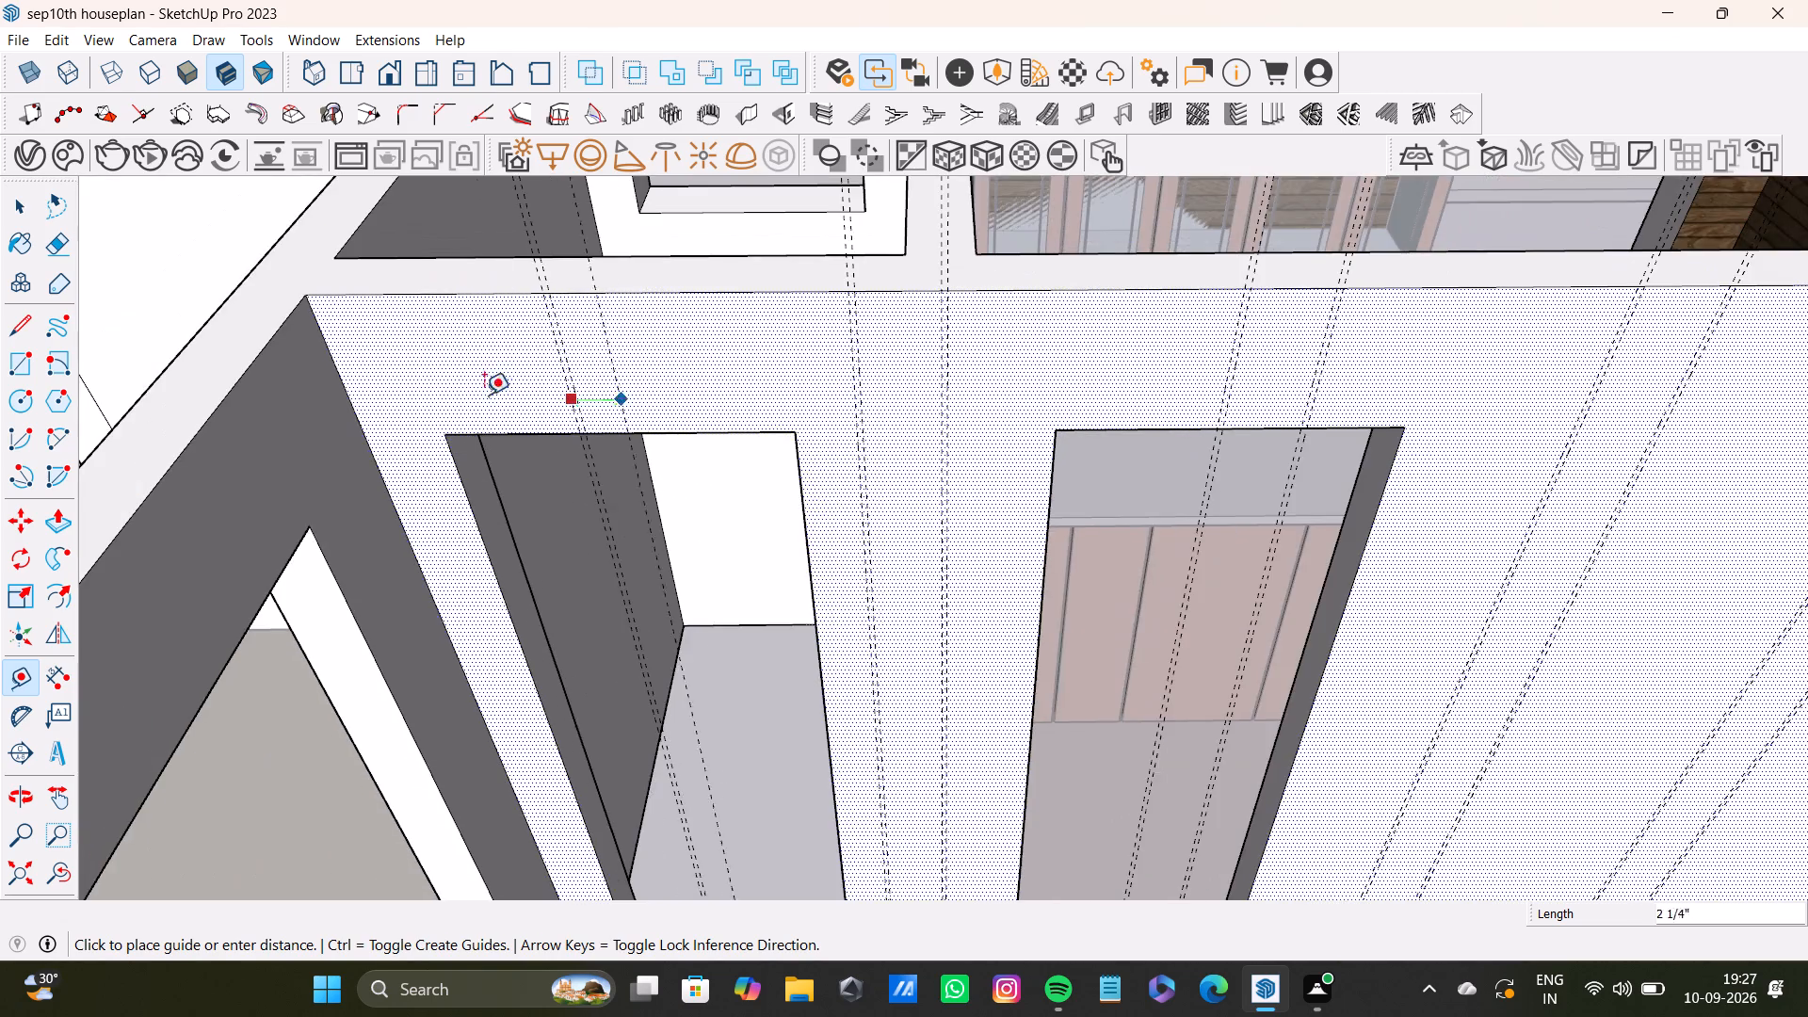
pyautogui.scroll(6, 484, 408)
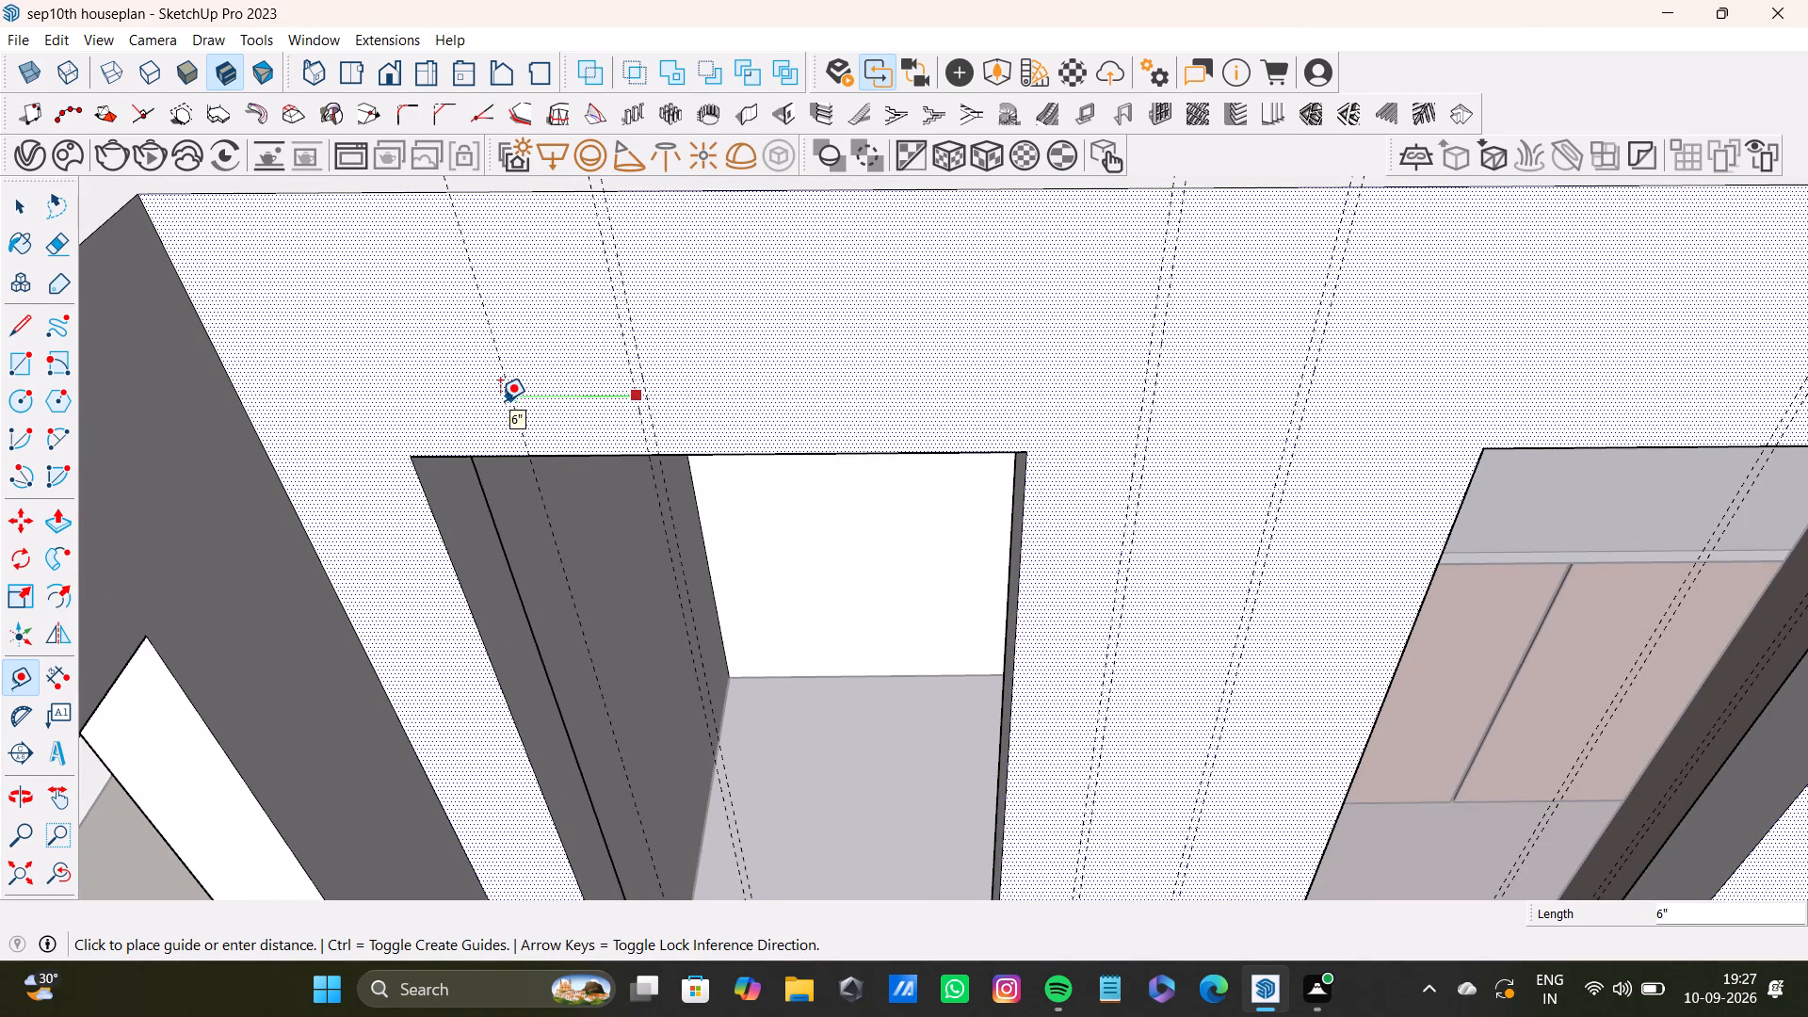
pyautogui.press('7')
pyautogui.hotkey('shift', '"')
pyautogui.press('Return')
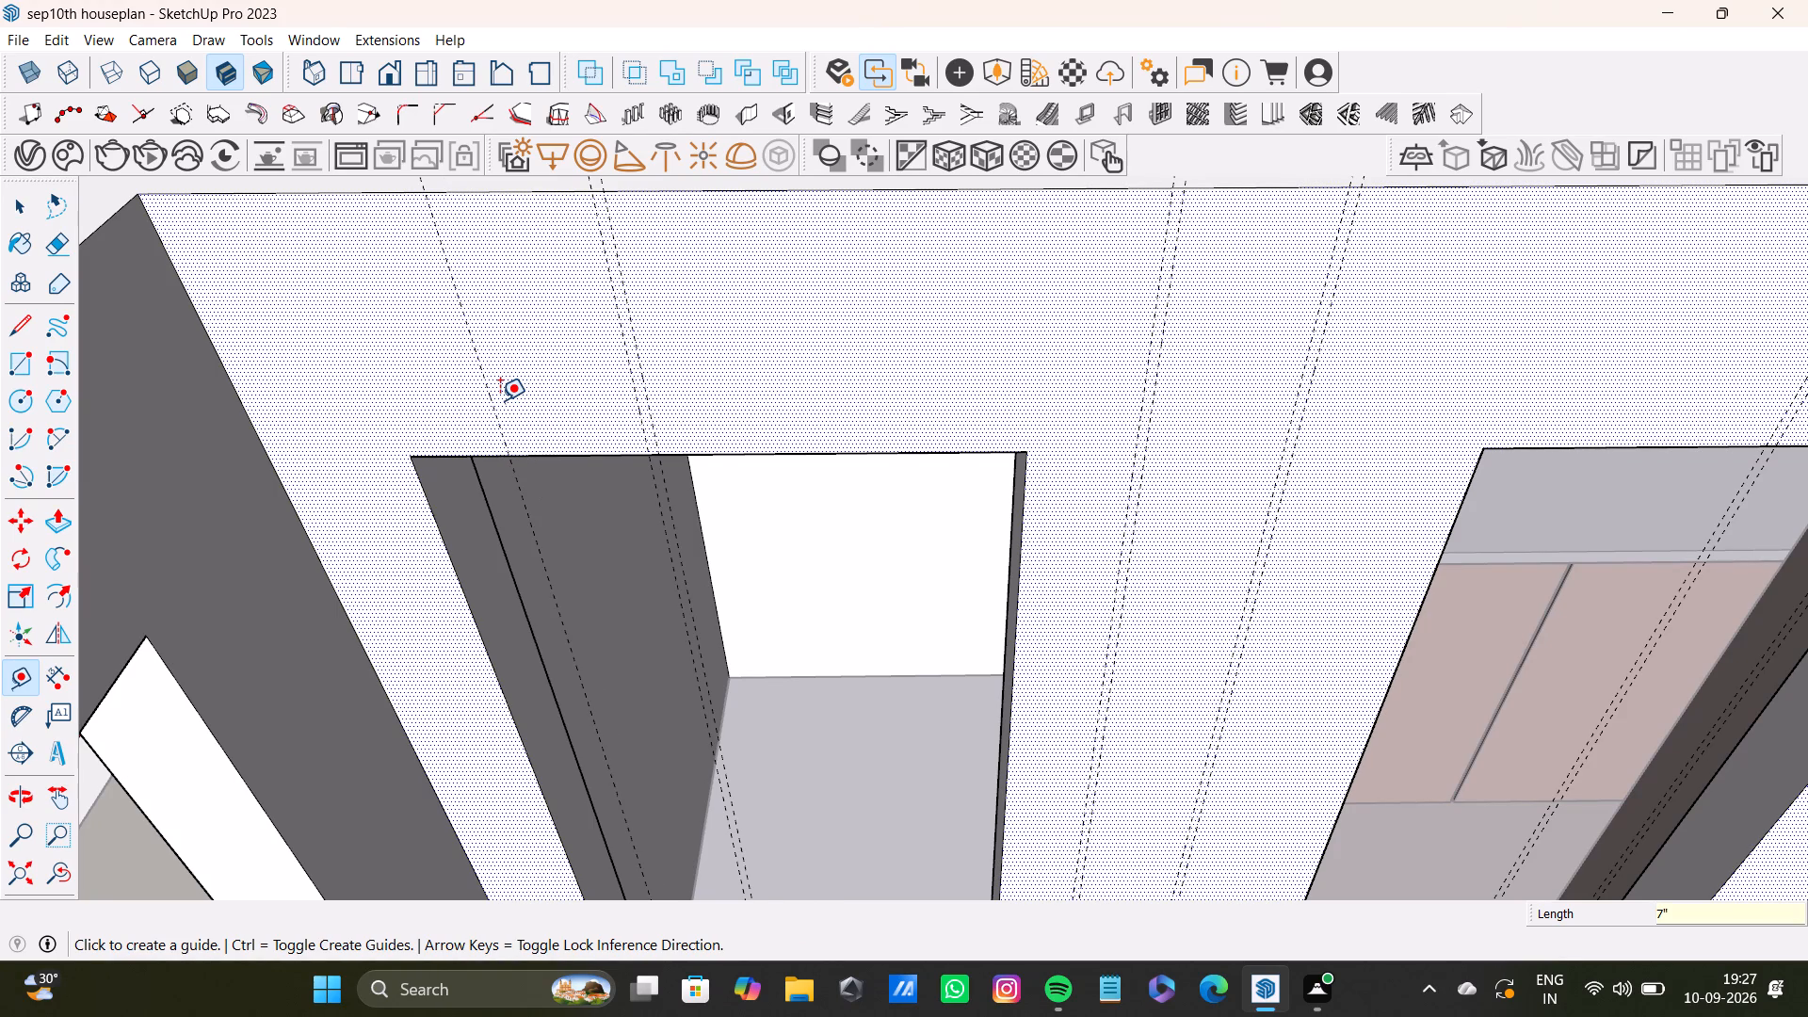
# Offset a companion guide 0.5" from the single guide nearest the wall corner, completing the last groove pair.
pyautogui.scroll(5, 534, 471)
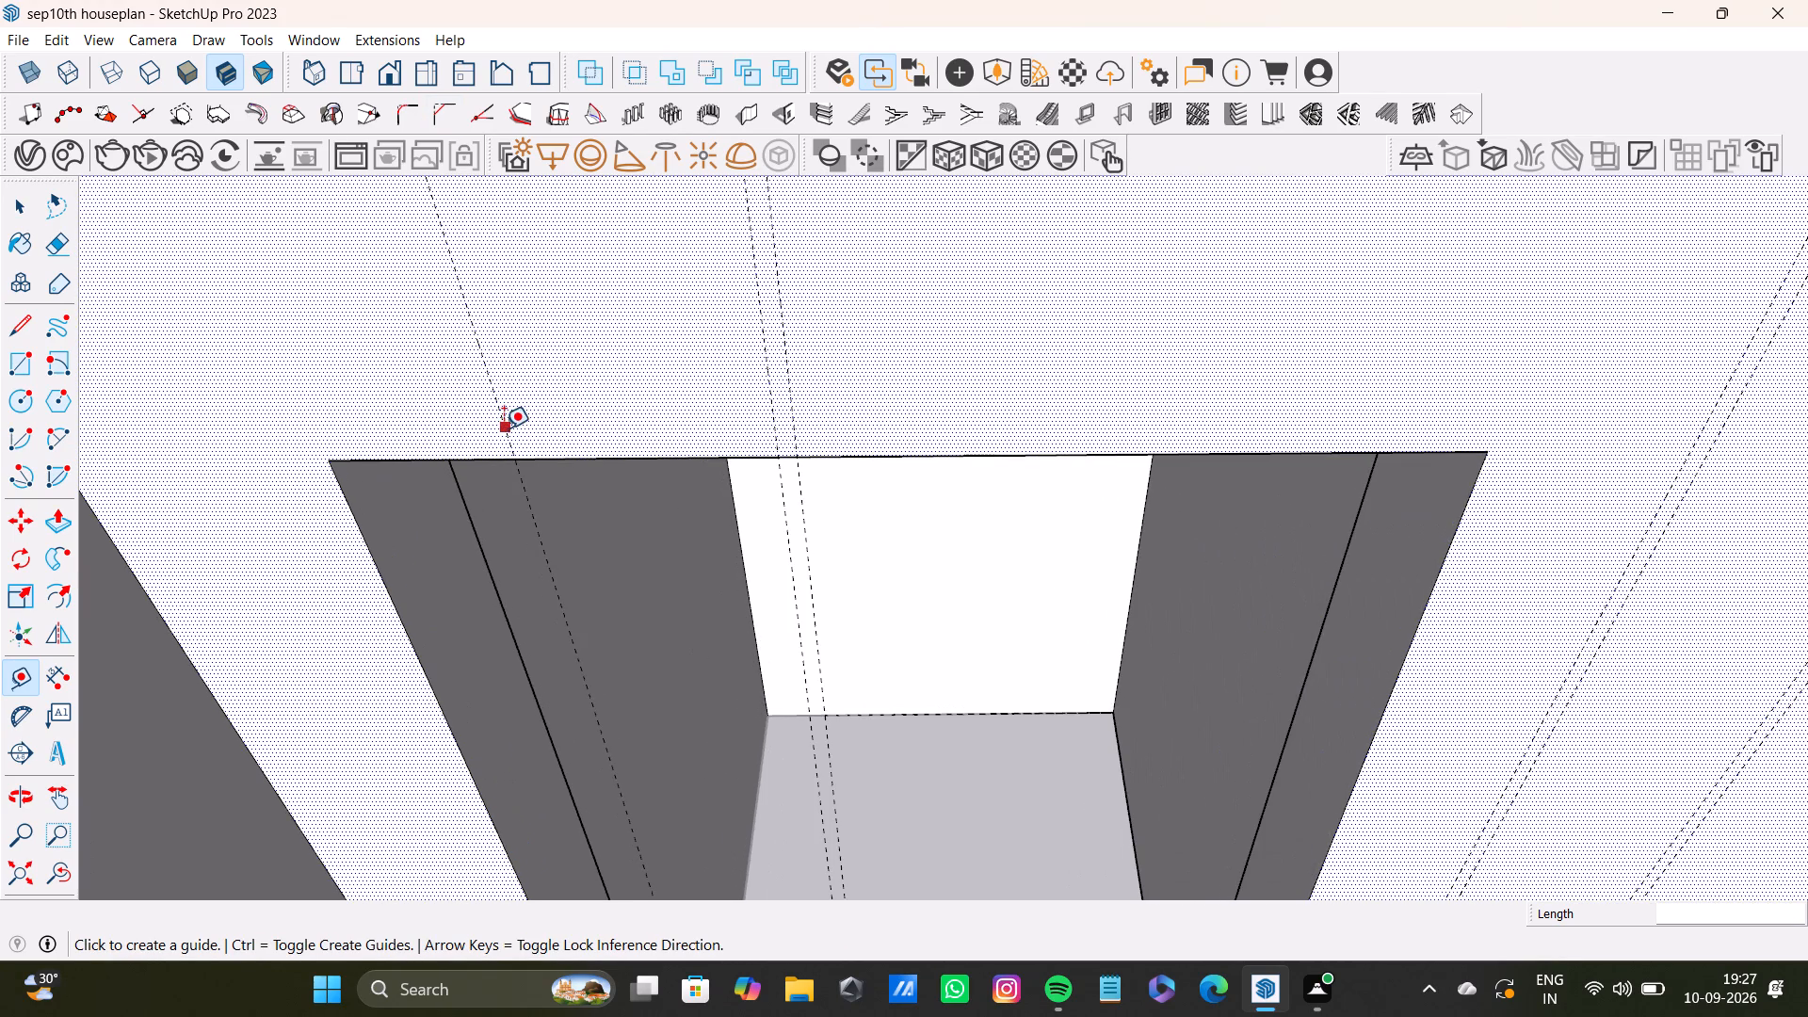
pyautogui.moveTo(504, 428); pyautogui.dragTo(479, 429)
pyautogui.write('0.')
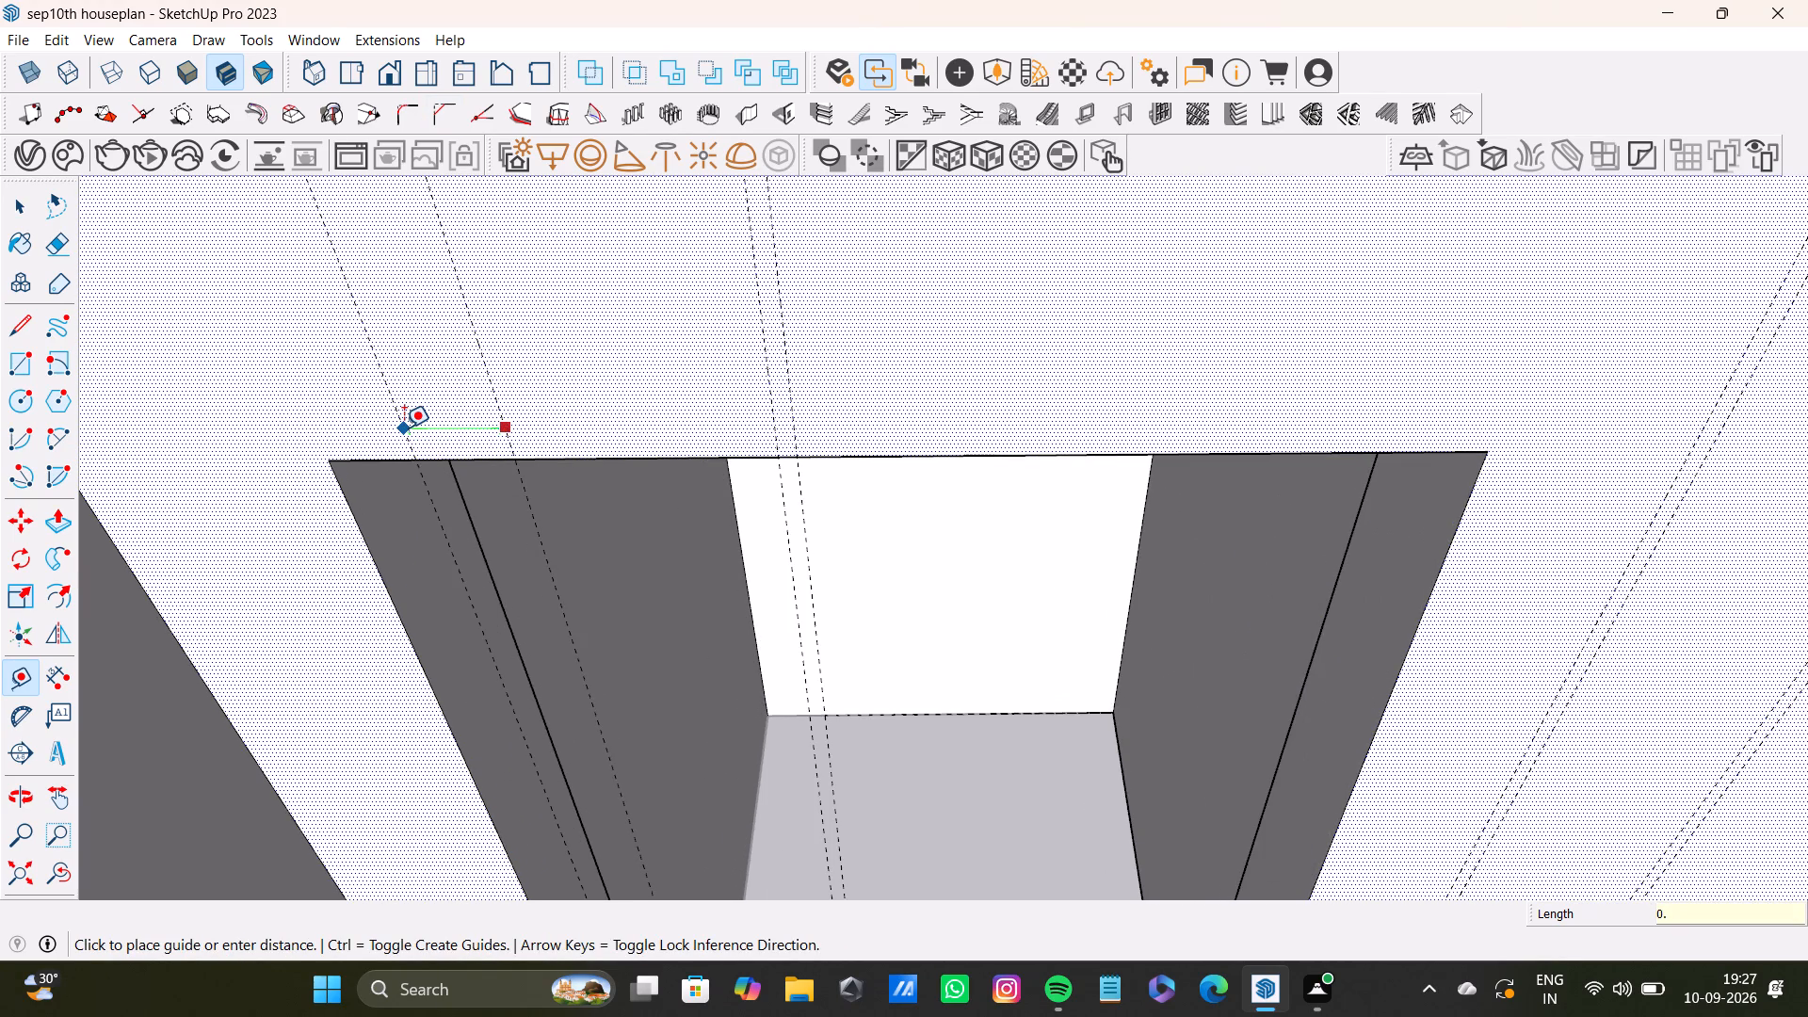
pyautogui.write('5"')
pyautogui.press('Return')
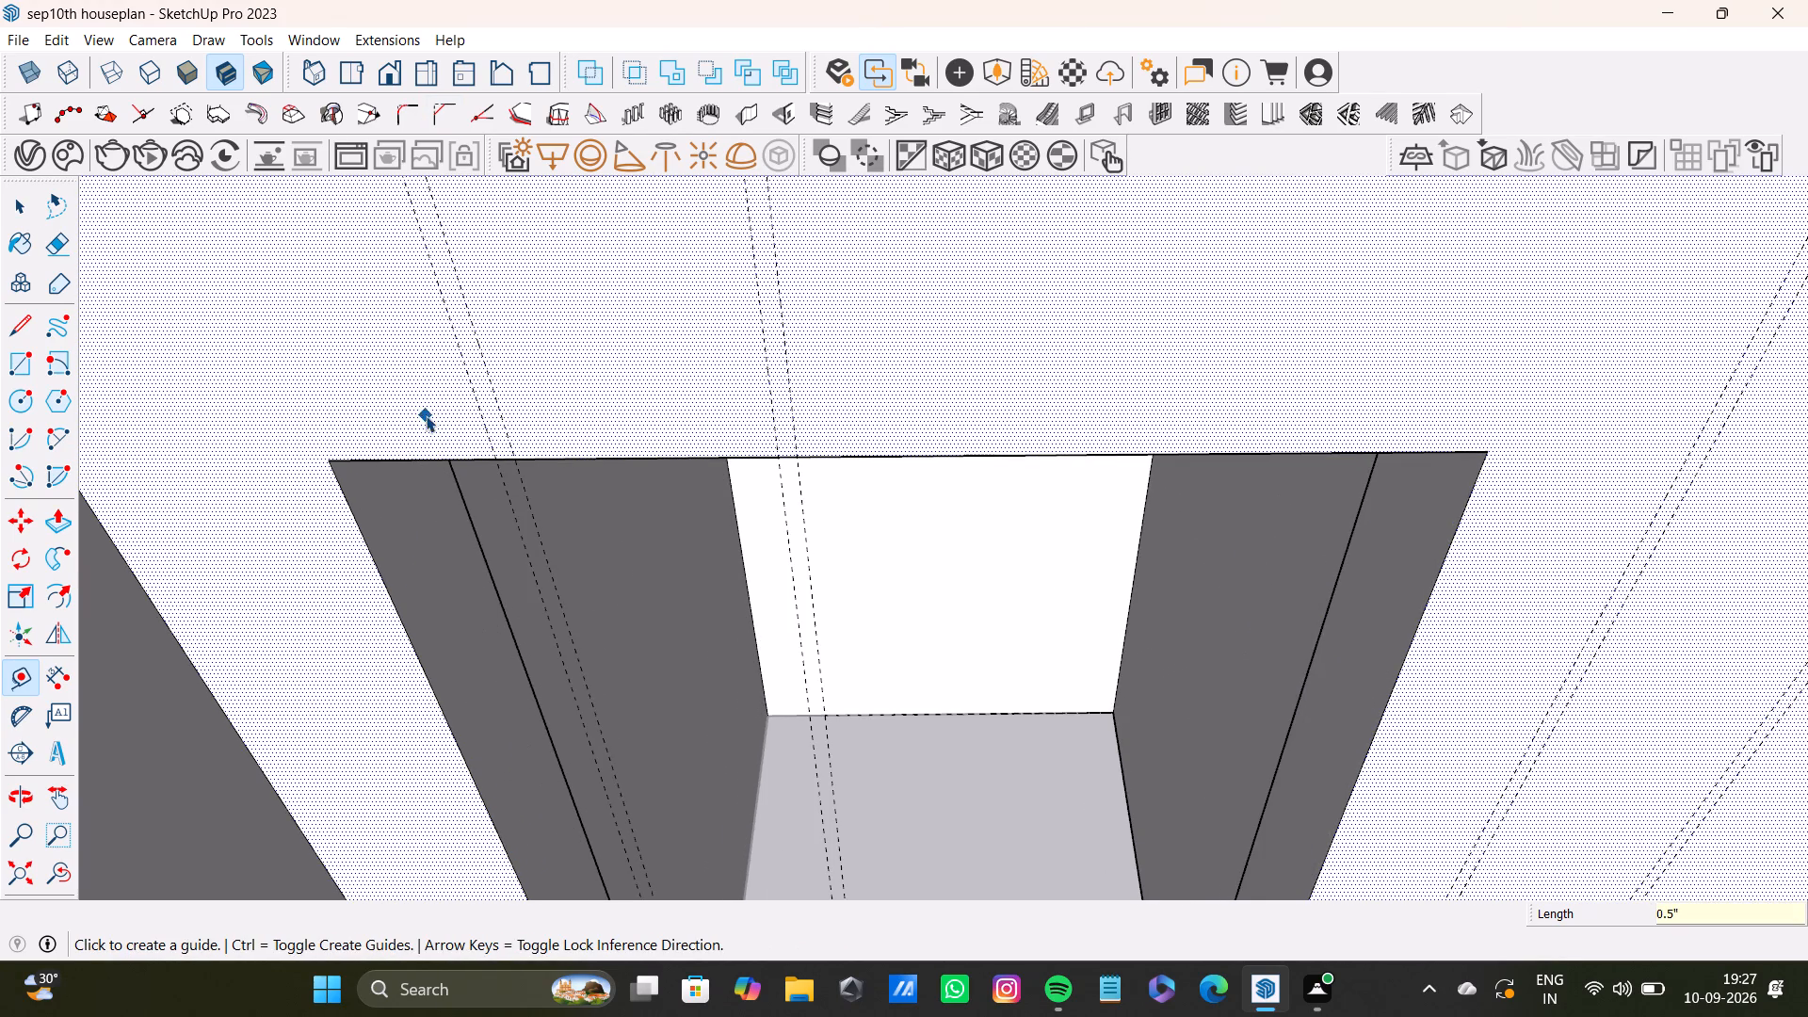
pyautogui.press('space')
pyautogui.scroll(-13, 426, 415)
pyautogui.scroll(-4, 965, 604)
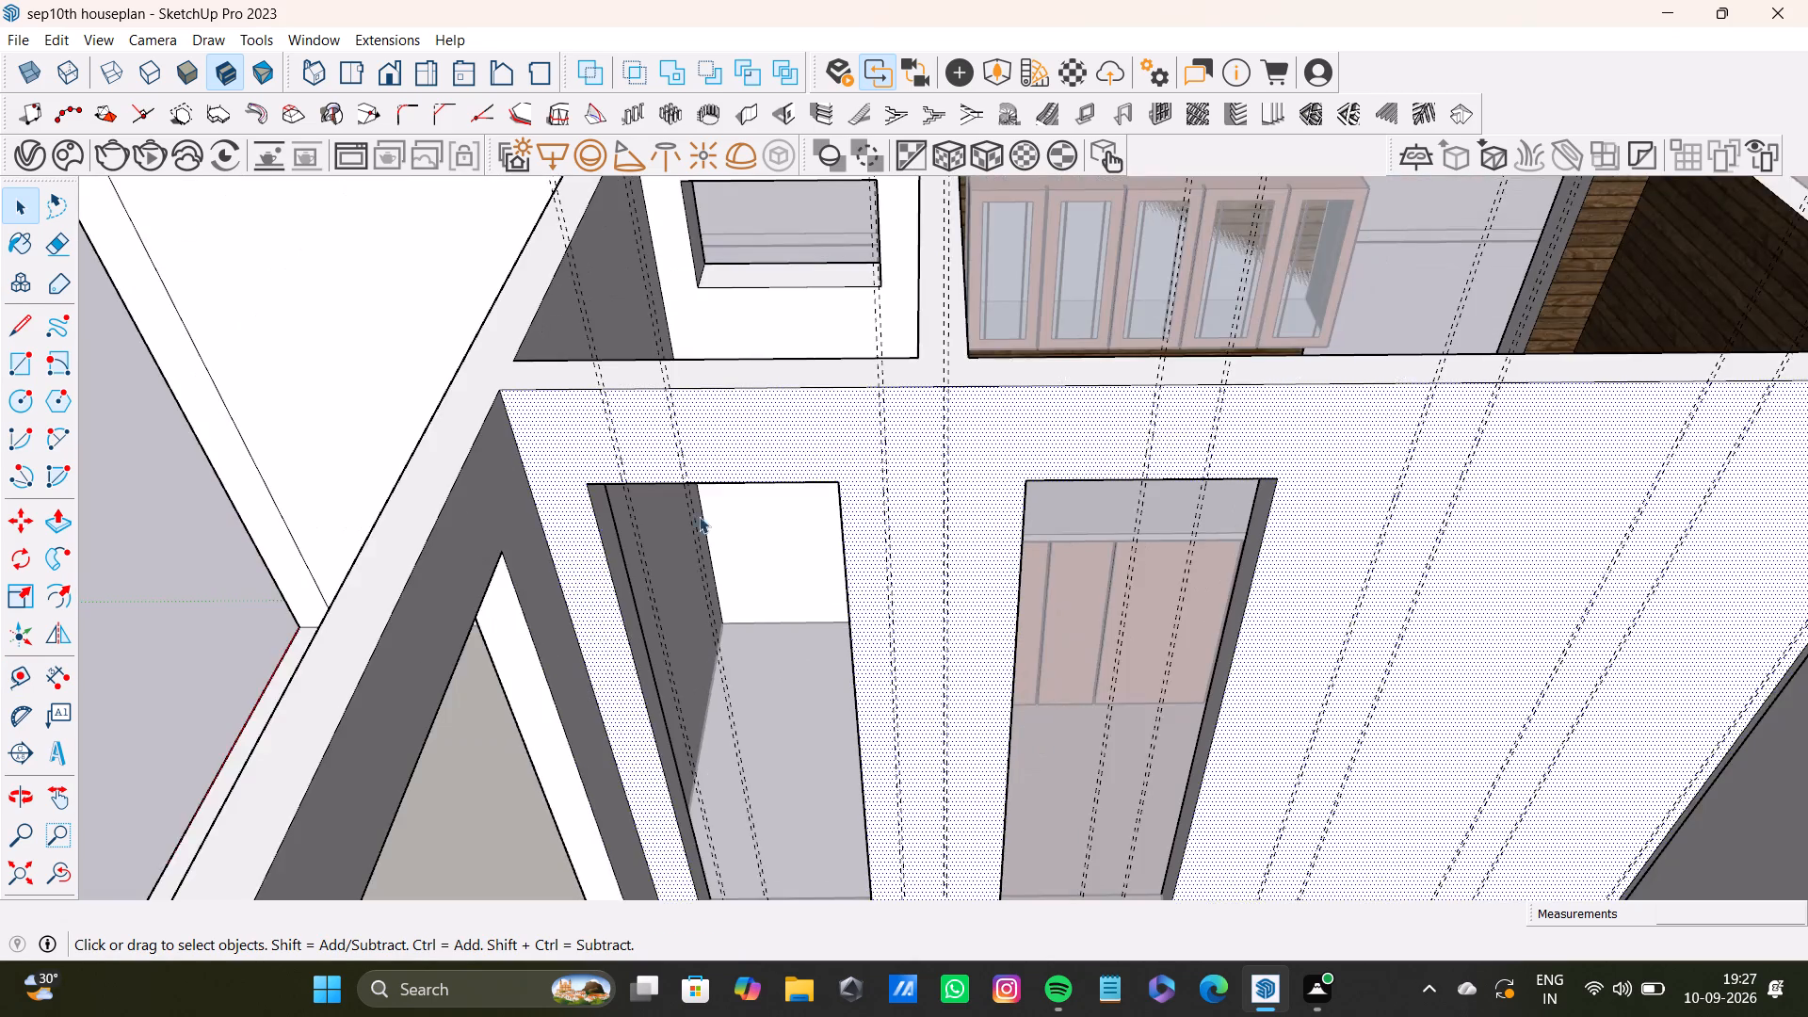
pyautogui.keyDown('shift'); pyautogui.moveTo(728, 510); pyautogui.dragTo(647, 528, button='middle'); pyautogui.keyUp('shift')
pyautogui.scroll(8, 495, 485)
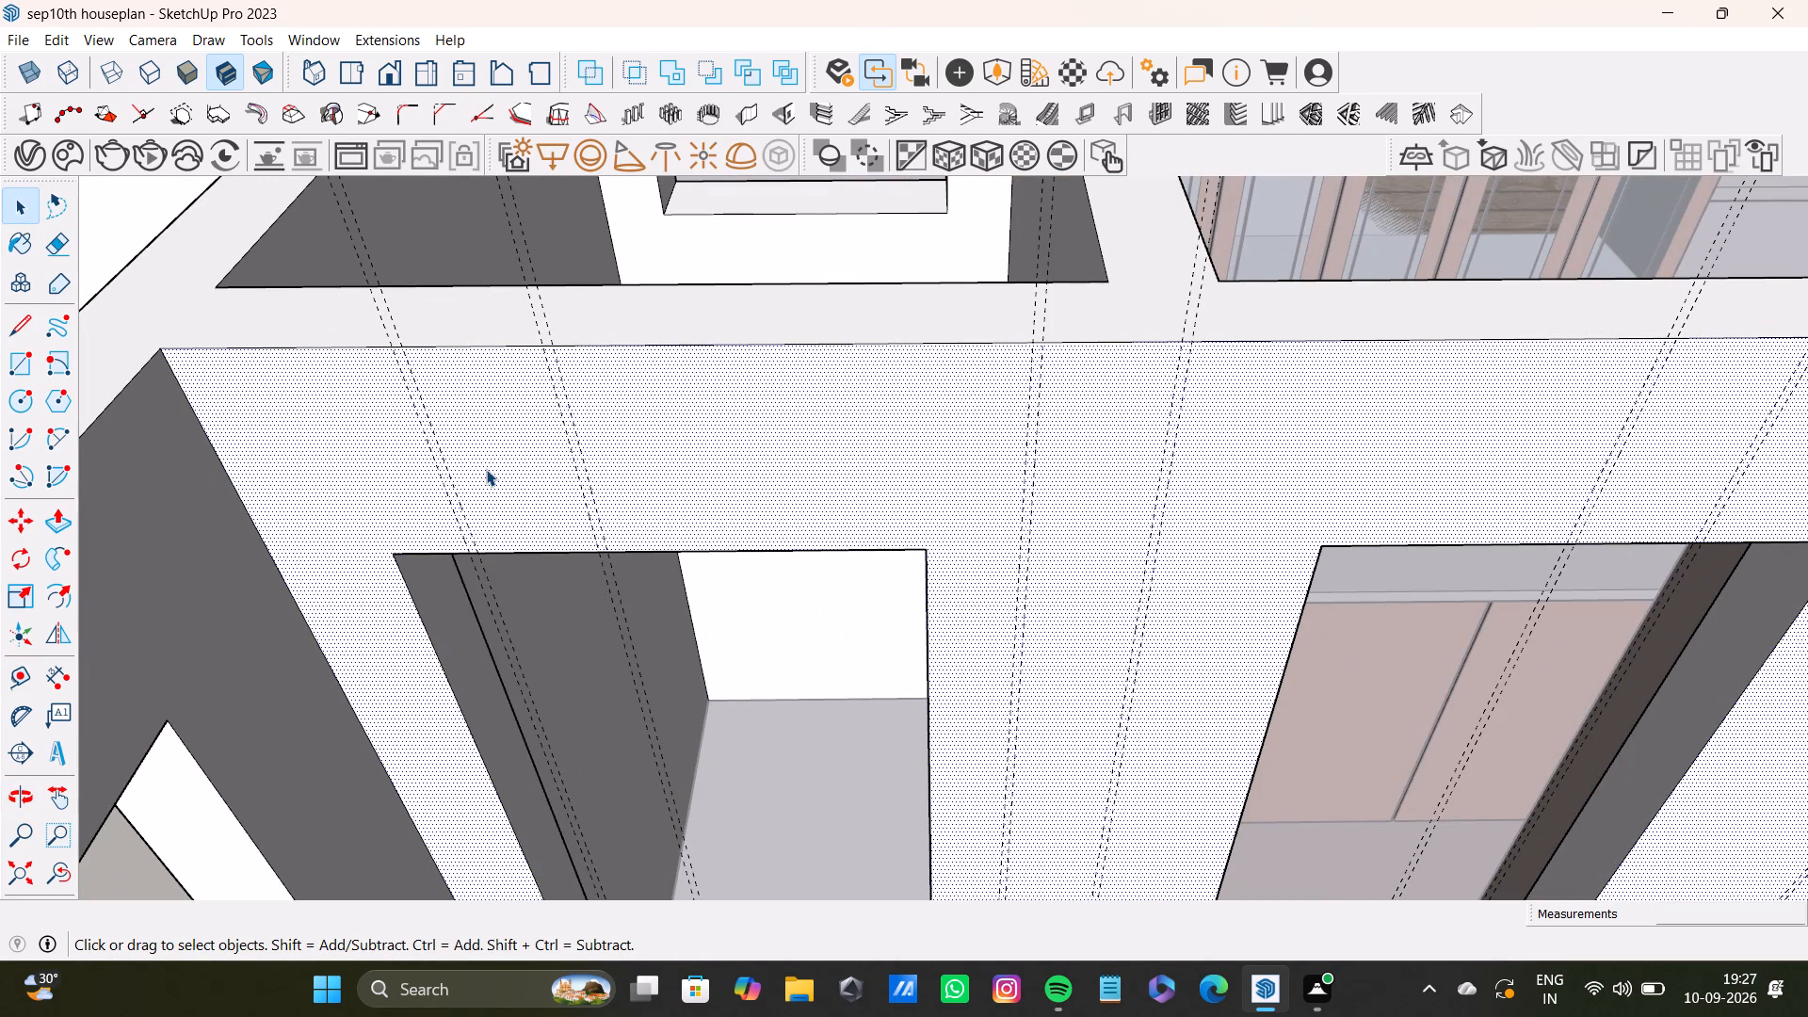
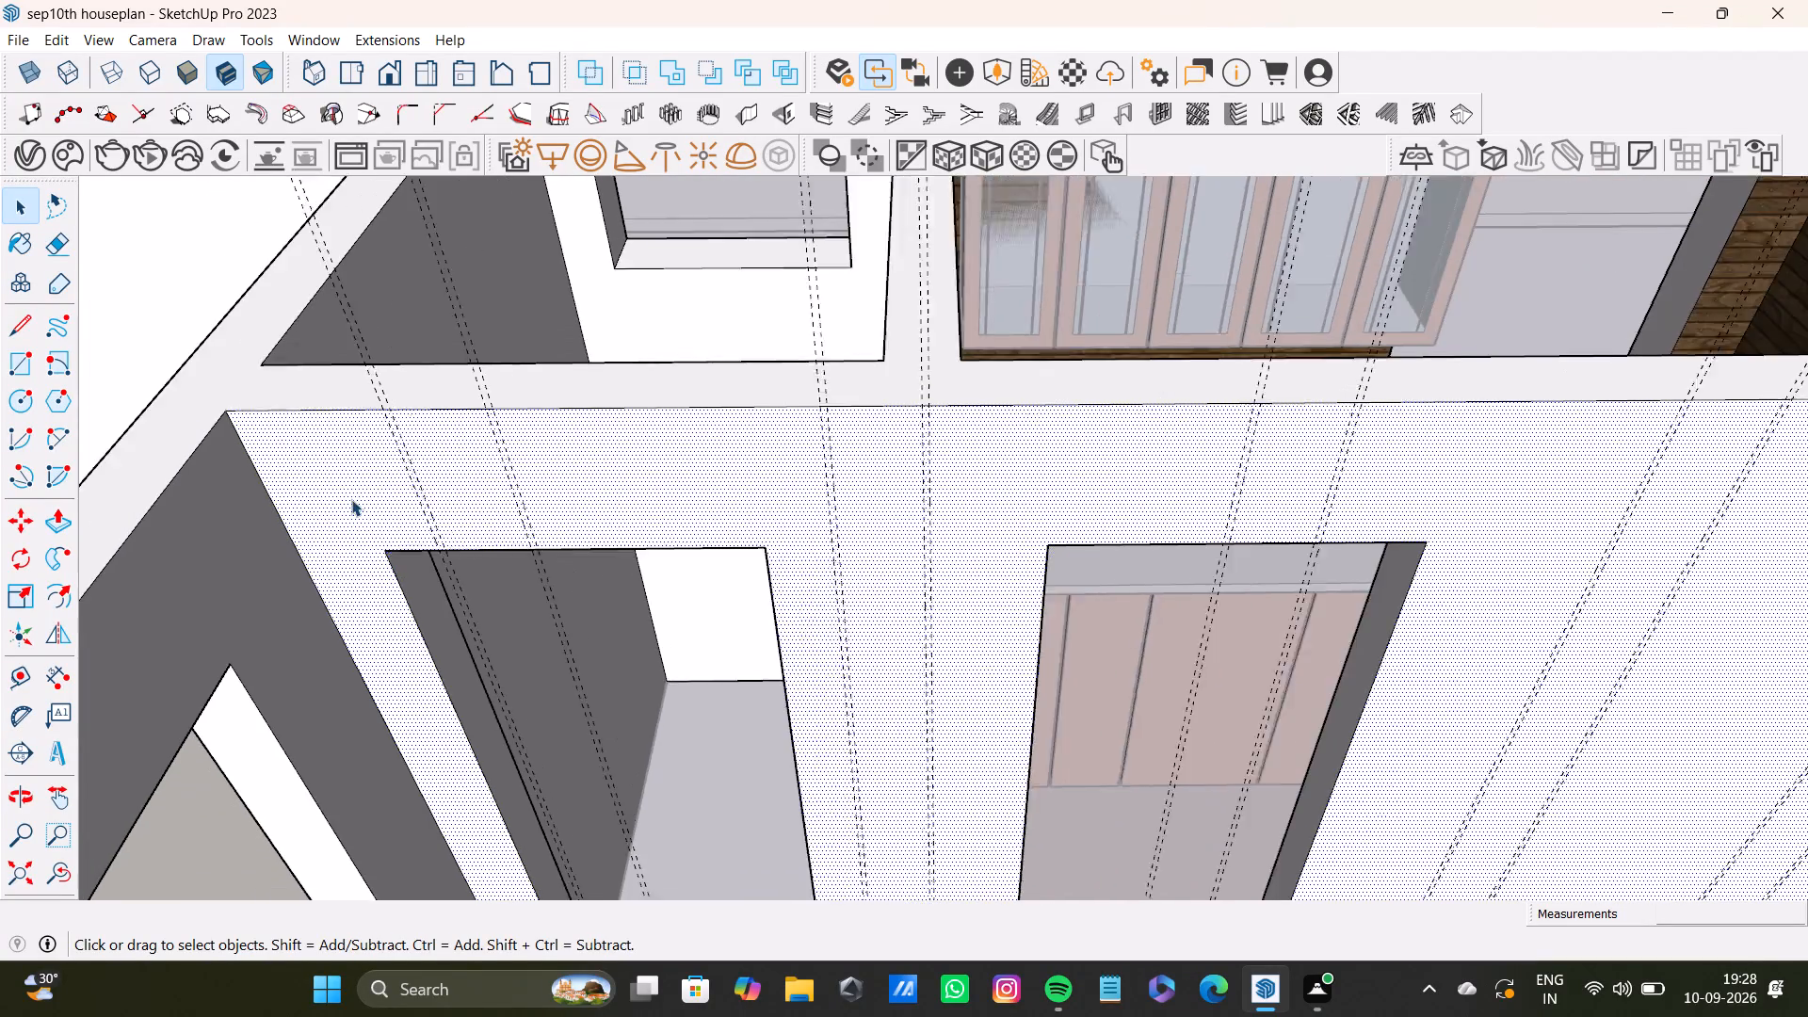
# Draw two vertical lines along the first guide pair, from the wall's top edge to the head of the left doorway.
pyautogui.keyDown('shift'); pyautogui.moveTo(351, 499); pyautogui.dragTo(562, 470, button='middle'); pyautogui.keyUp('shift')
pyautogui.click(27, 319)
pyautogui.scroll(7, 657, 493)
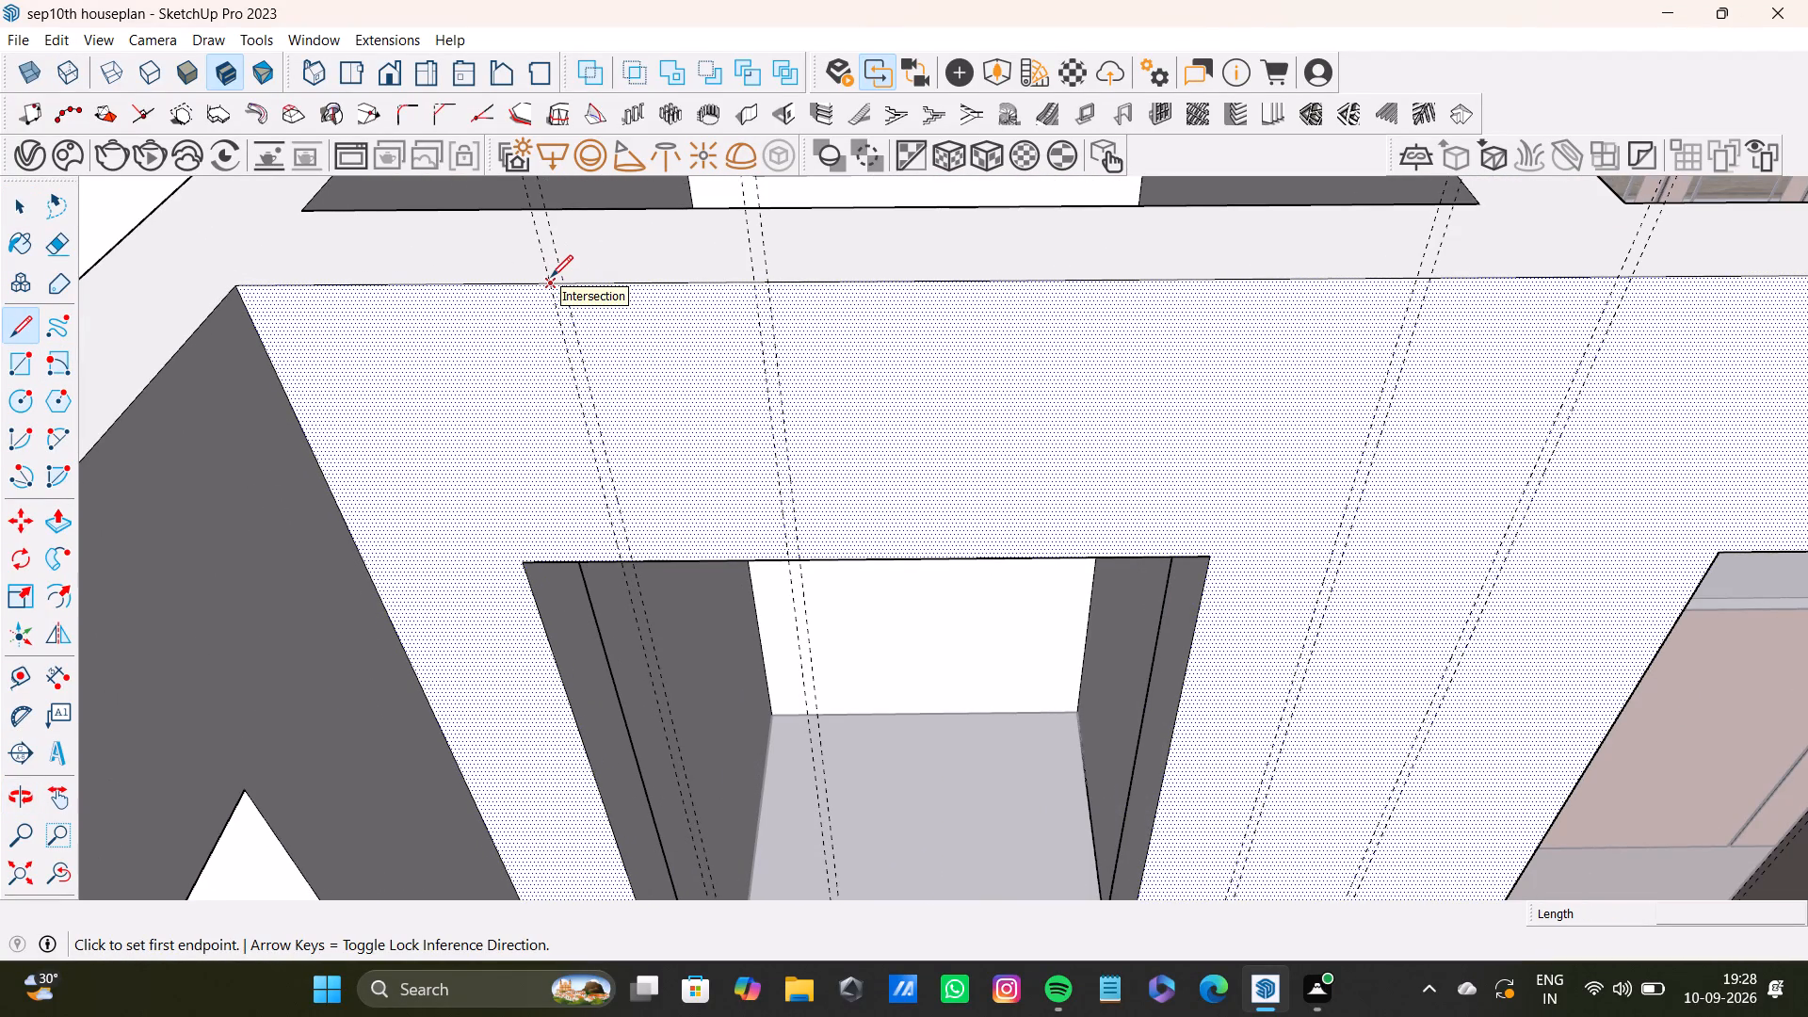
pyautogui.click(551, 277)
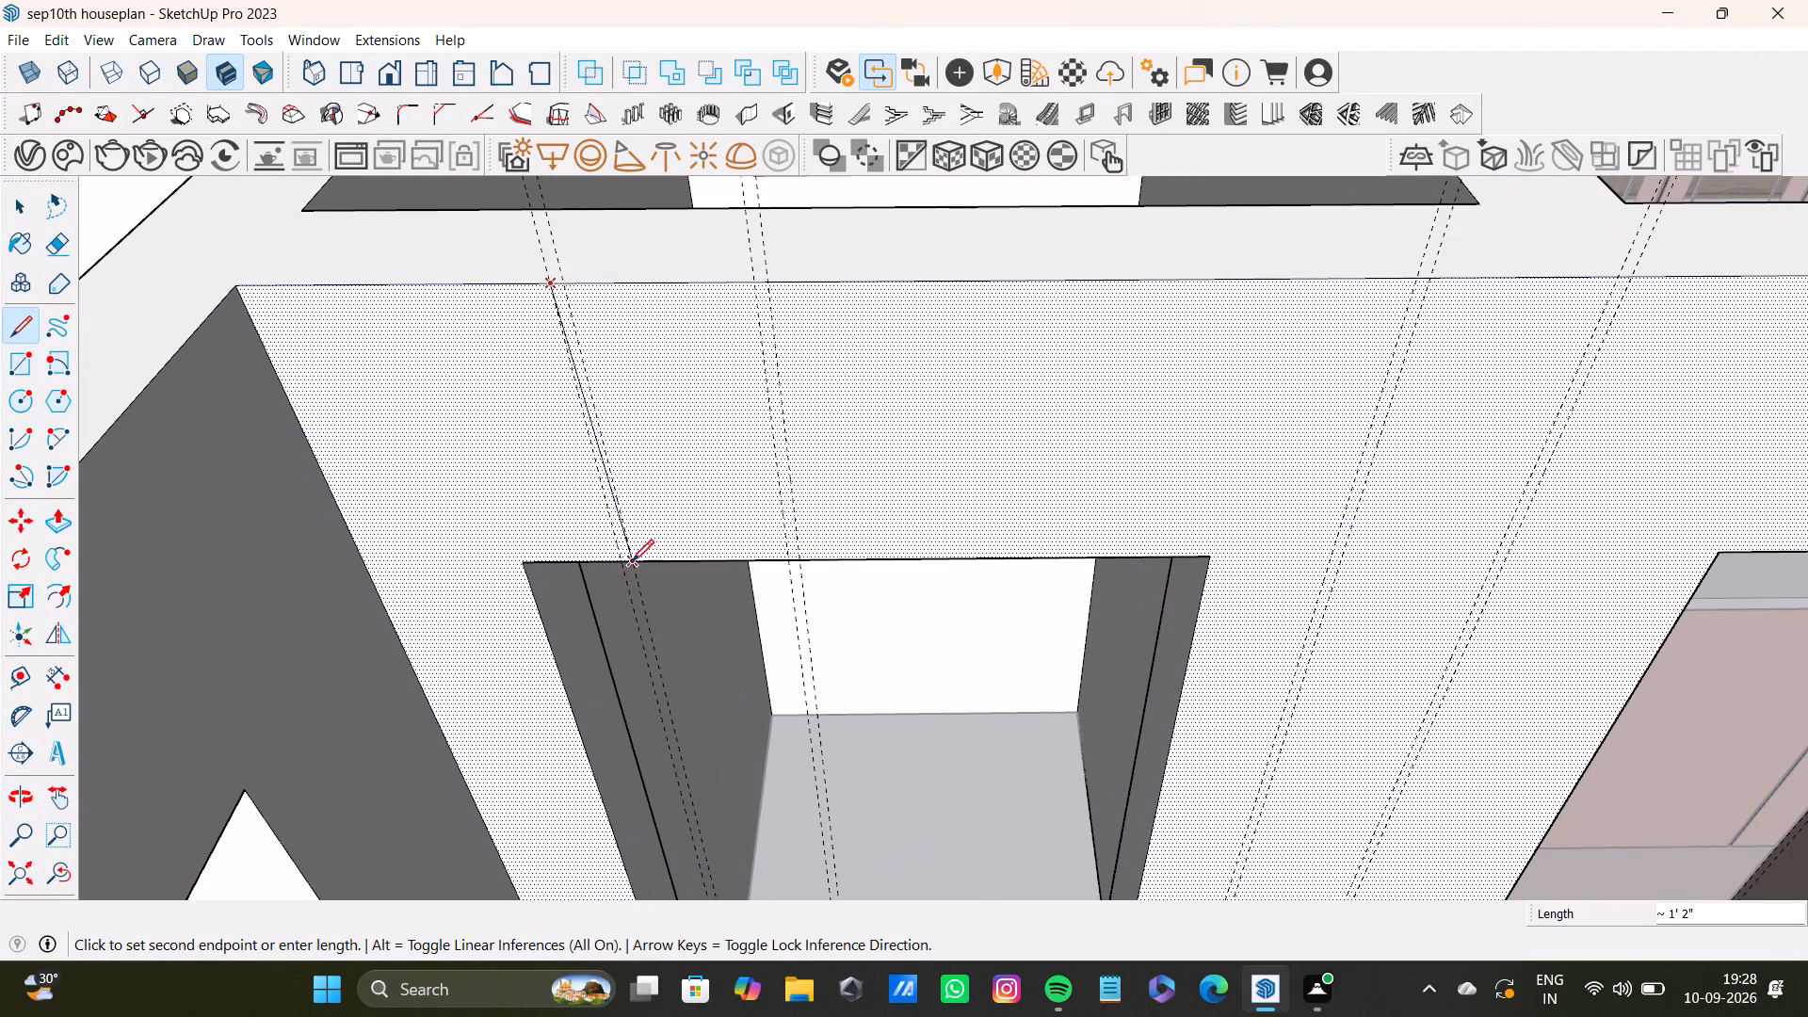
pyautogui.click(623, 562)
pyautogui.press('space')
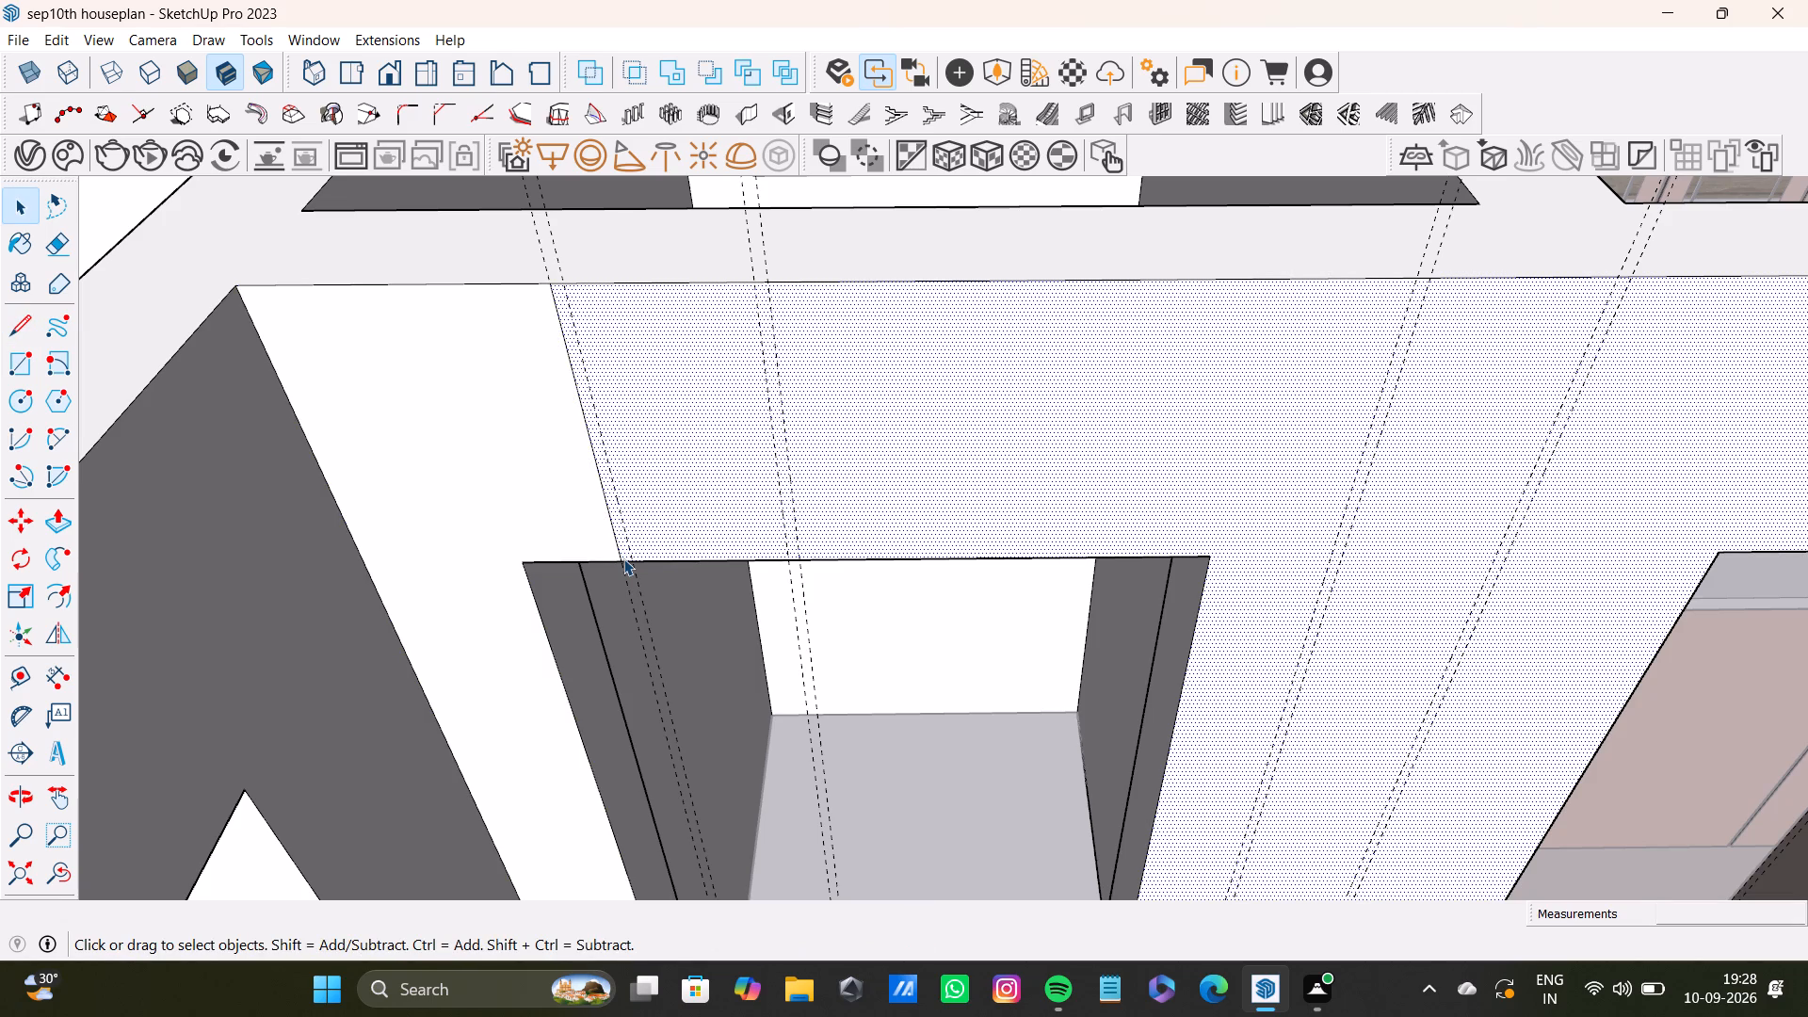
pyautogui.click(18, 322)
pyautogui.scroll(6, 599, 297)
pyautogui.click(537, 274)
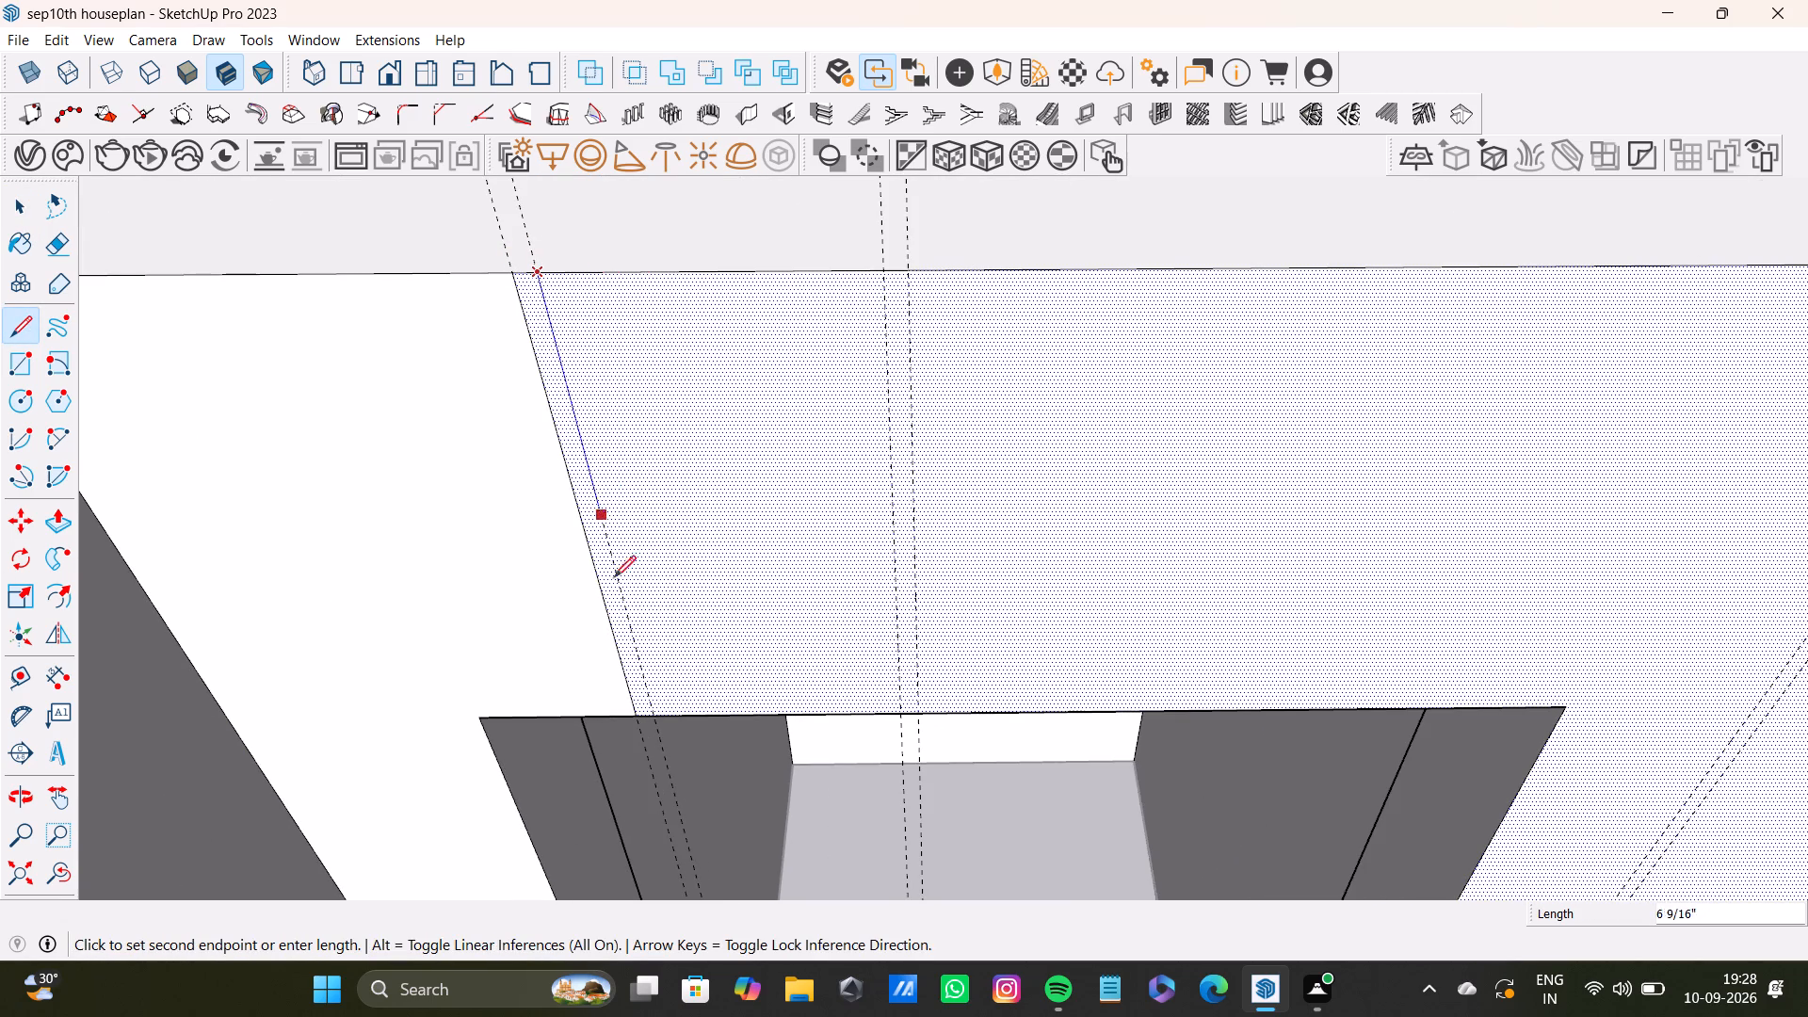
pyautogui.click(654, 726)
# Draw two 1' 2" vertical lines along the second guide pair, from the wall's top edge to the left doorway's head.
pyautogui.click(883, 272)
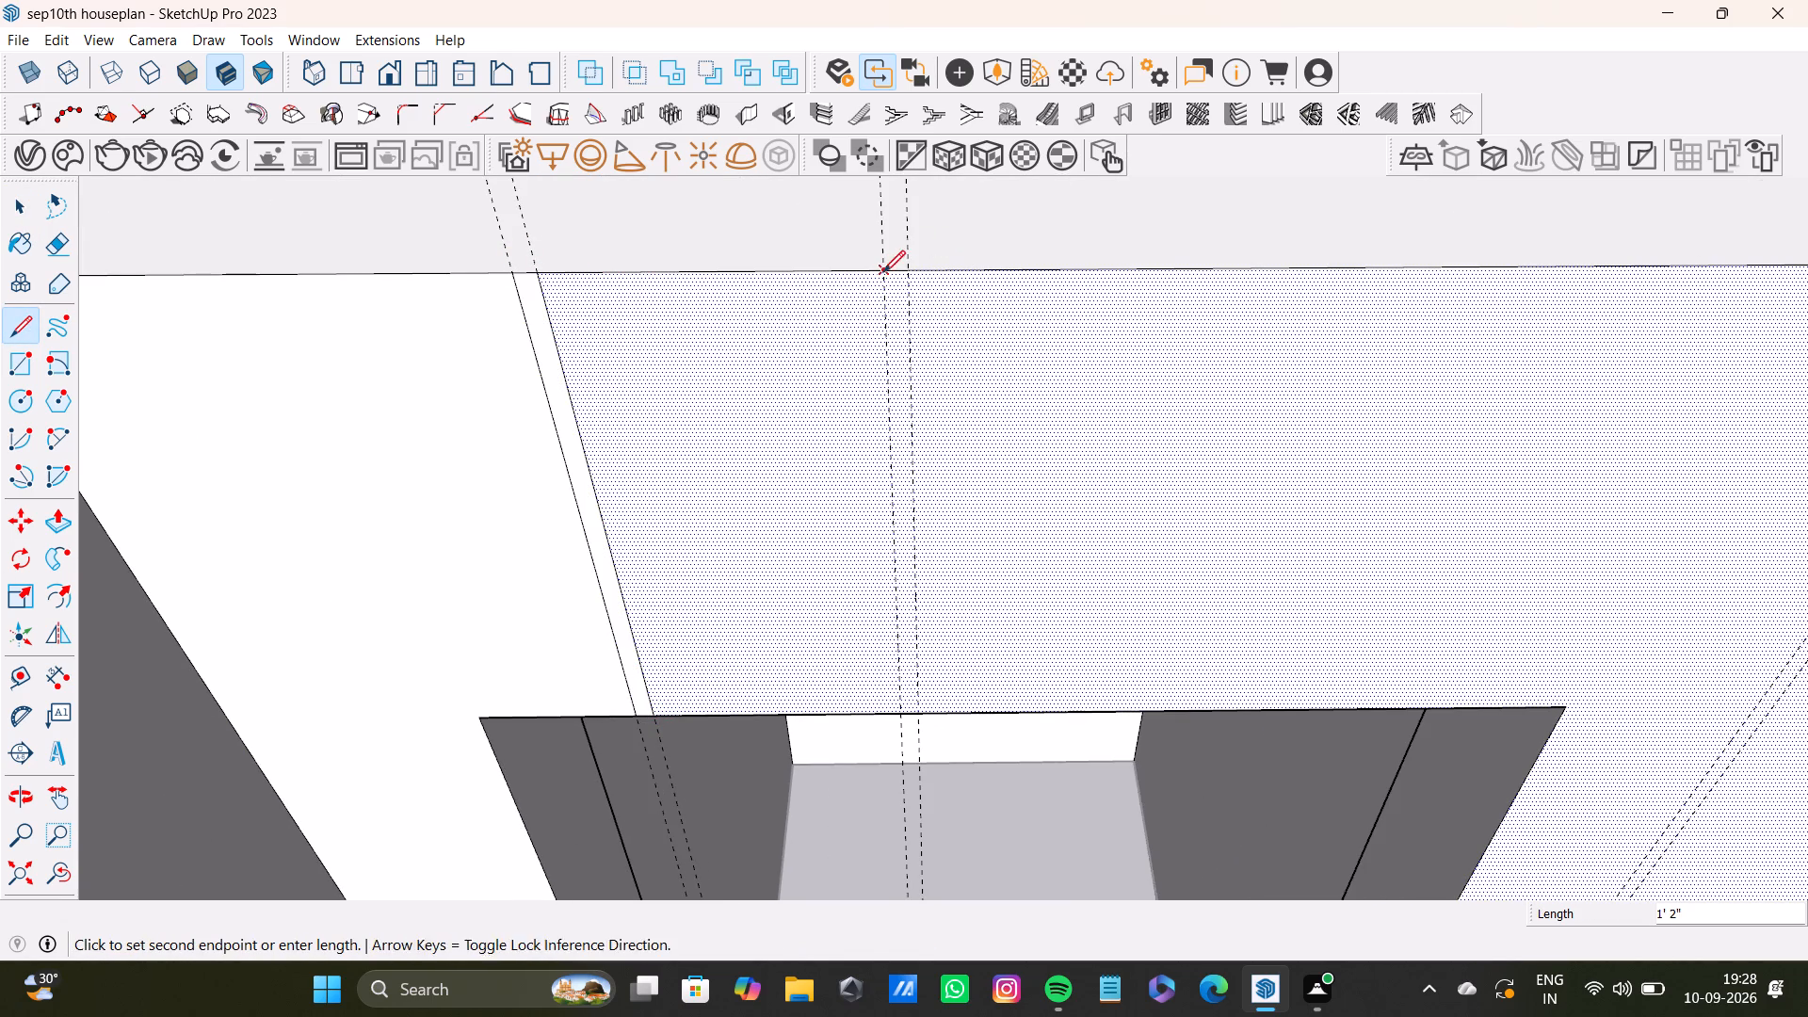
pyautogui.click(903, 714)
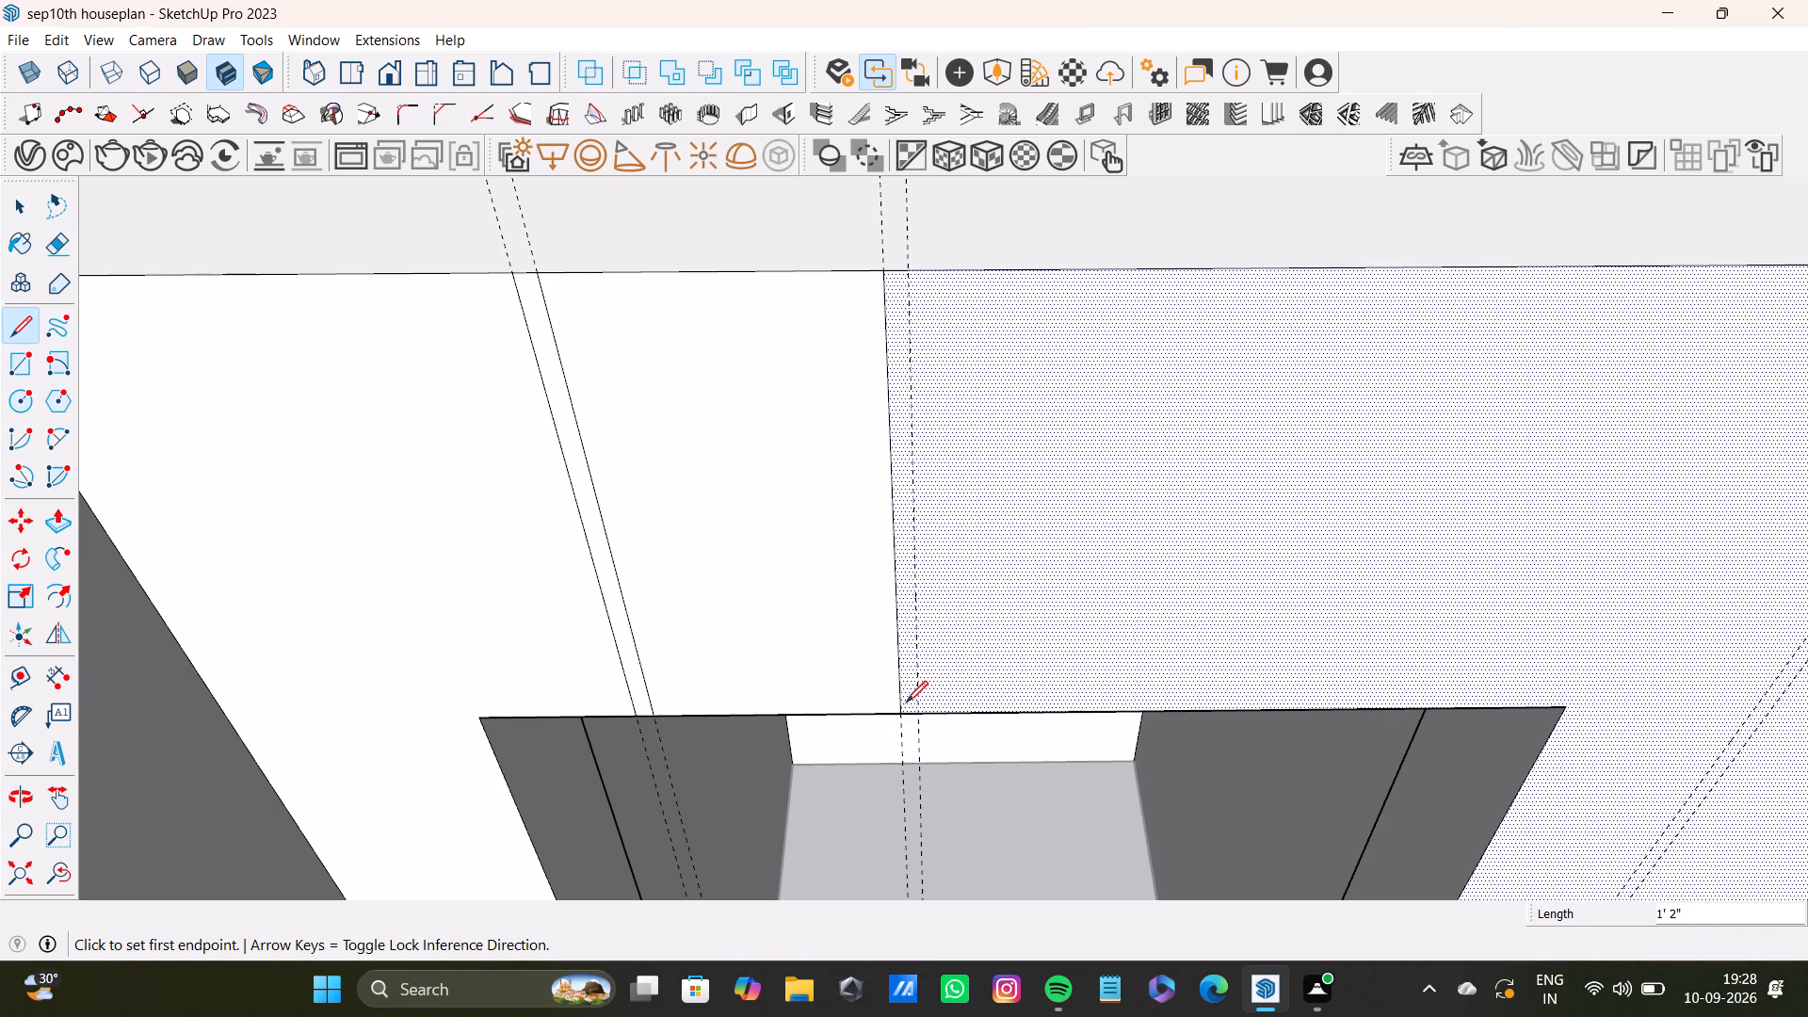
pyautogui.click(901, 272)
pyautogui.press('space')
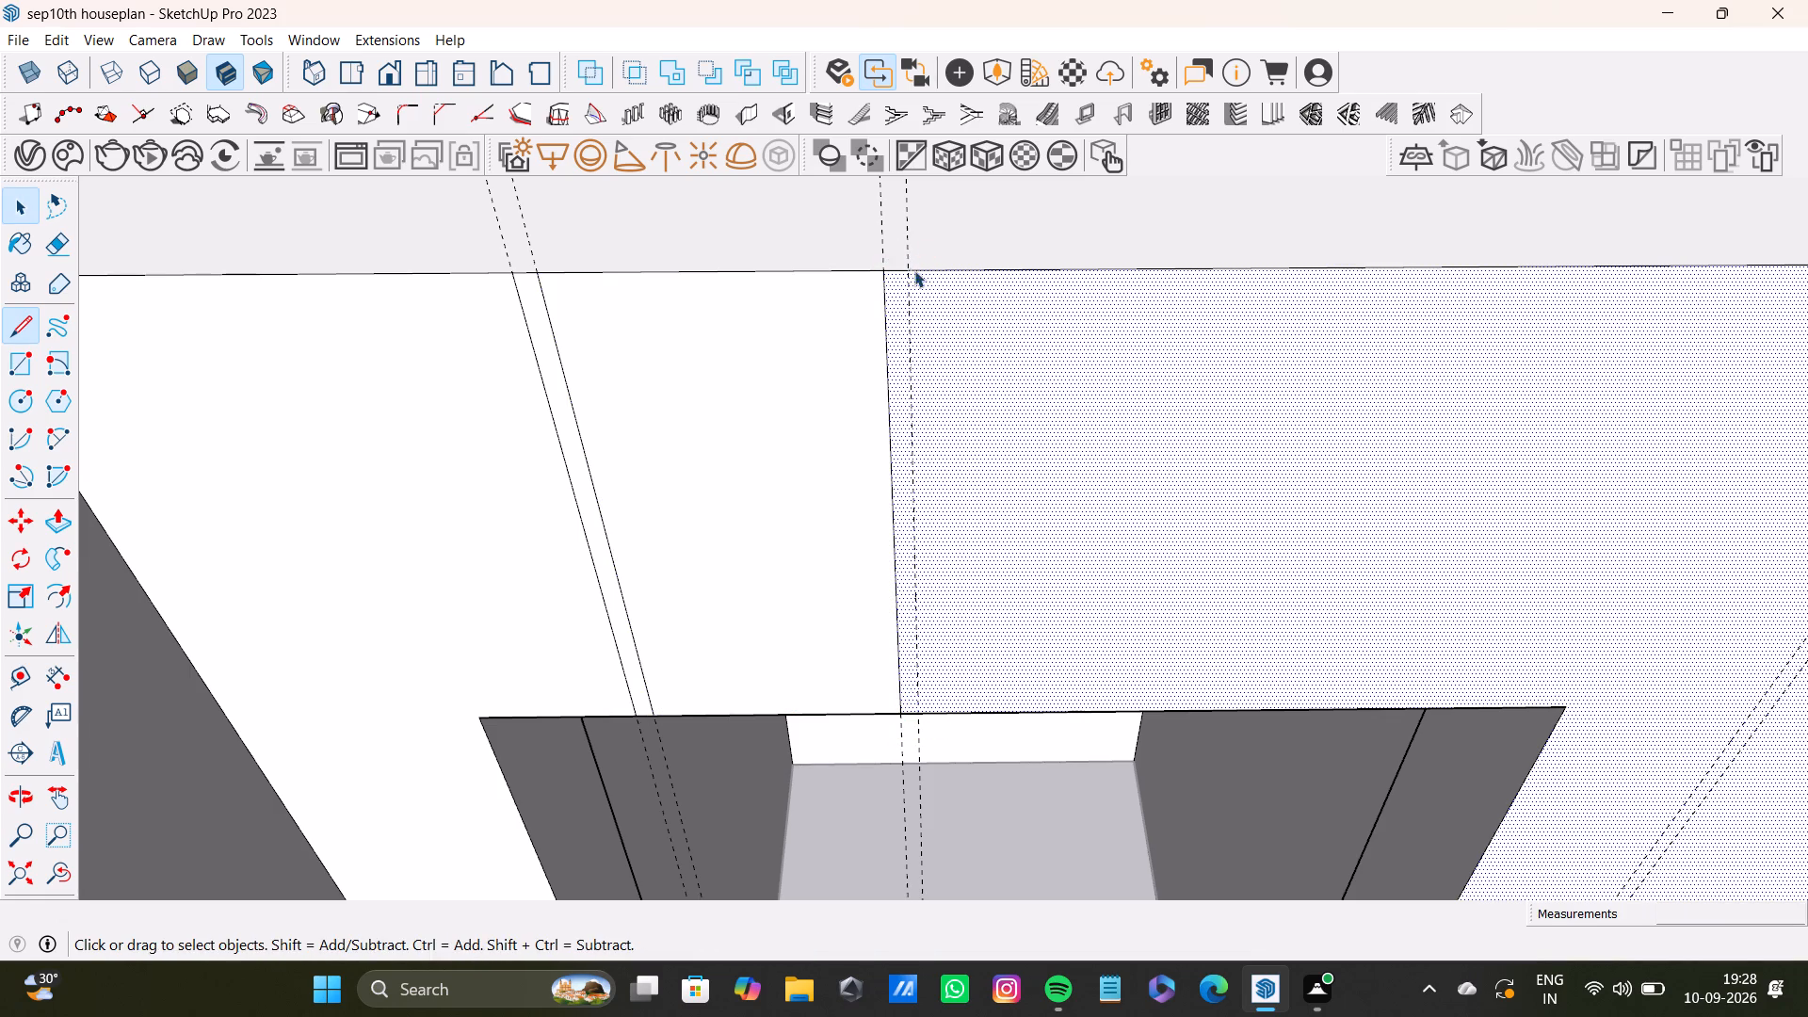
pyautogui.press('l')
pyautogui.scroll(6, 914, 266)
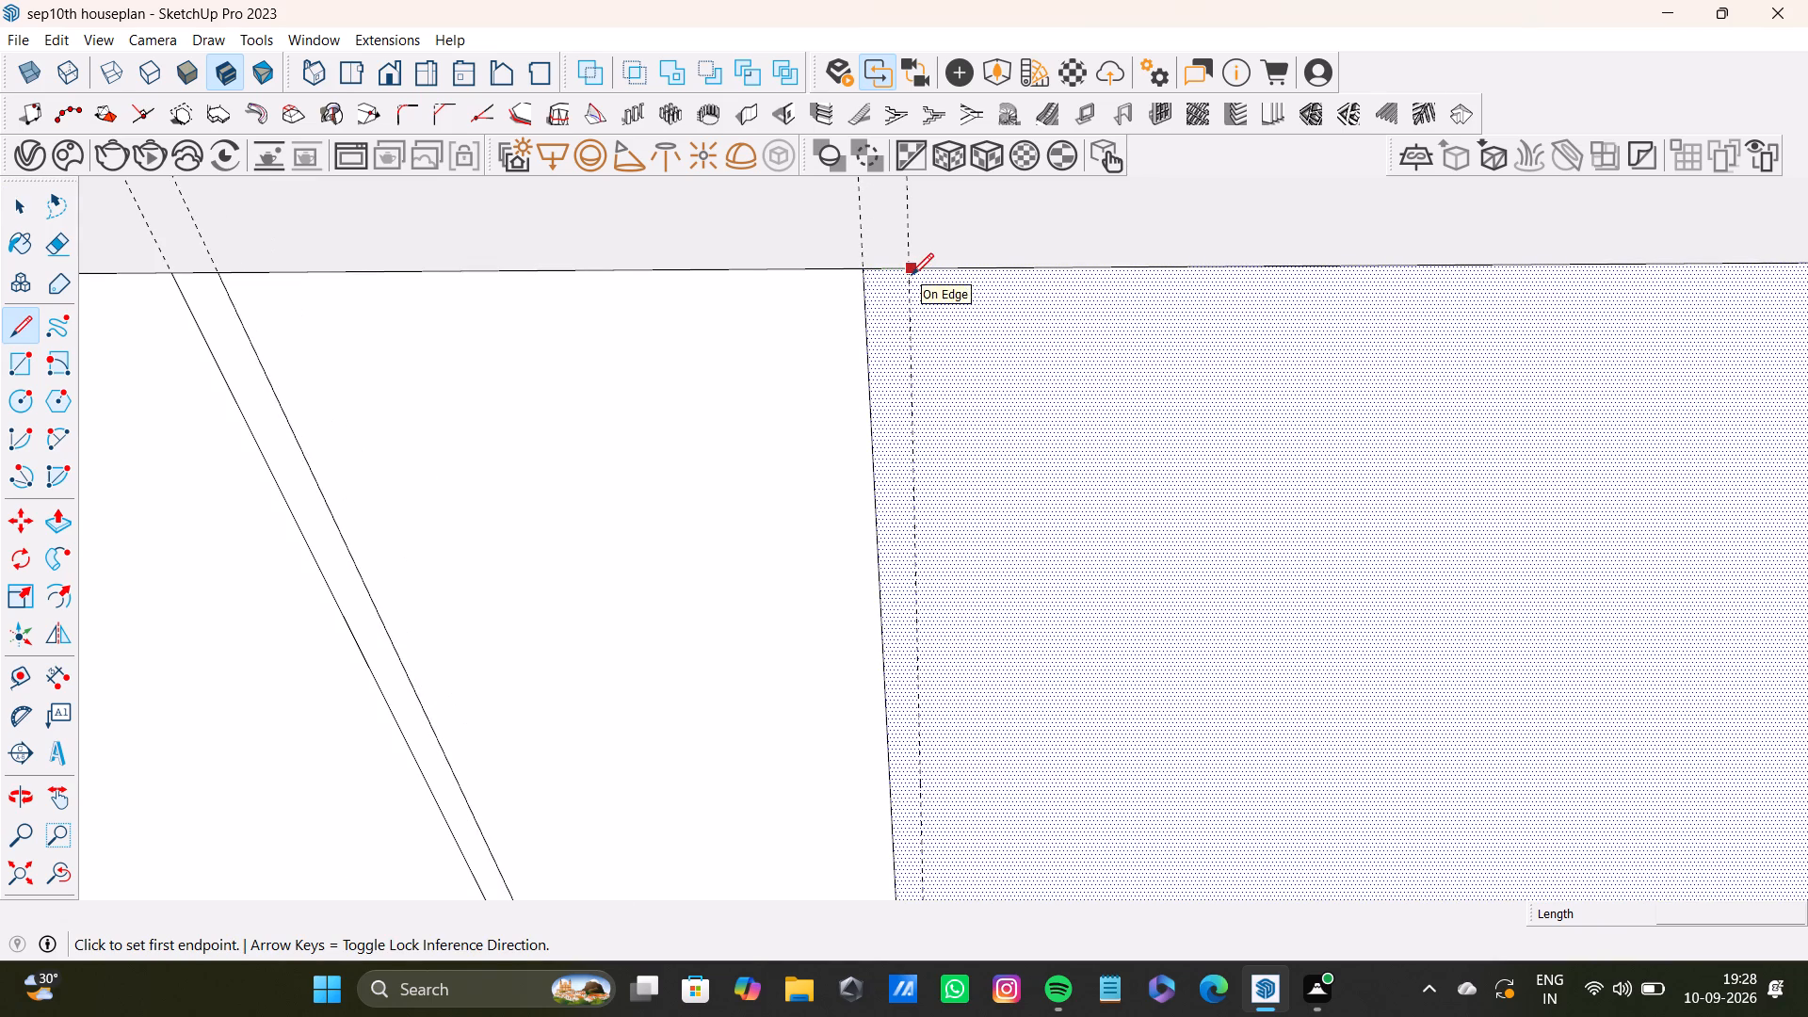
pyautogui.click(912, 275)
pyautogui.scroll(-2, 931, 650)
pyautogui.keyDown('shift'); pyautogui.moveTo(927, 670); pyautogui.dragTo(933, 561, button='middle'); pyautogui.keyUp('shift')
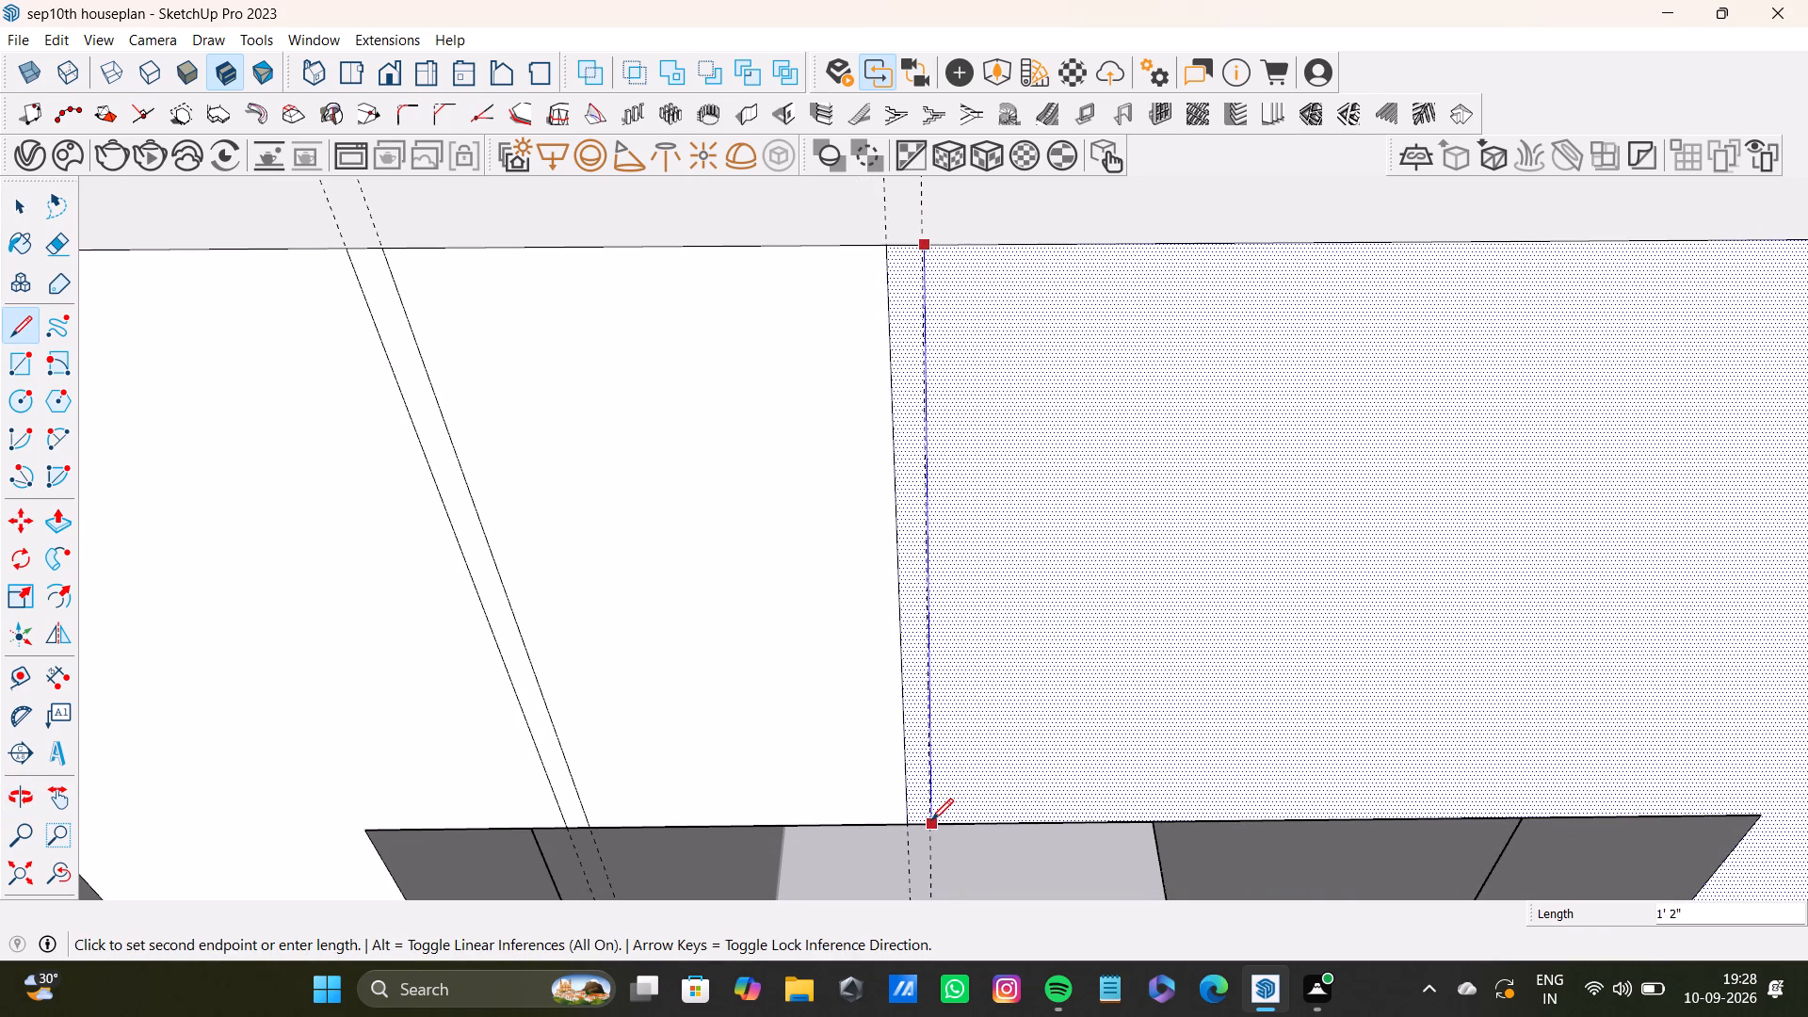
pyautogui.click(931, 821)
pyautogui.press('space')
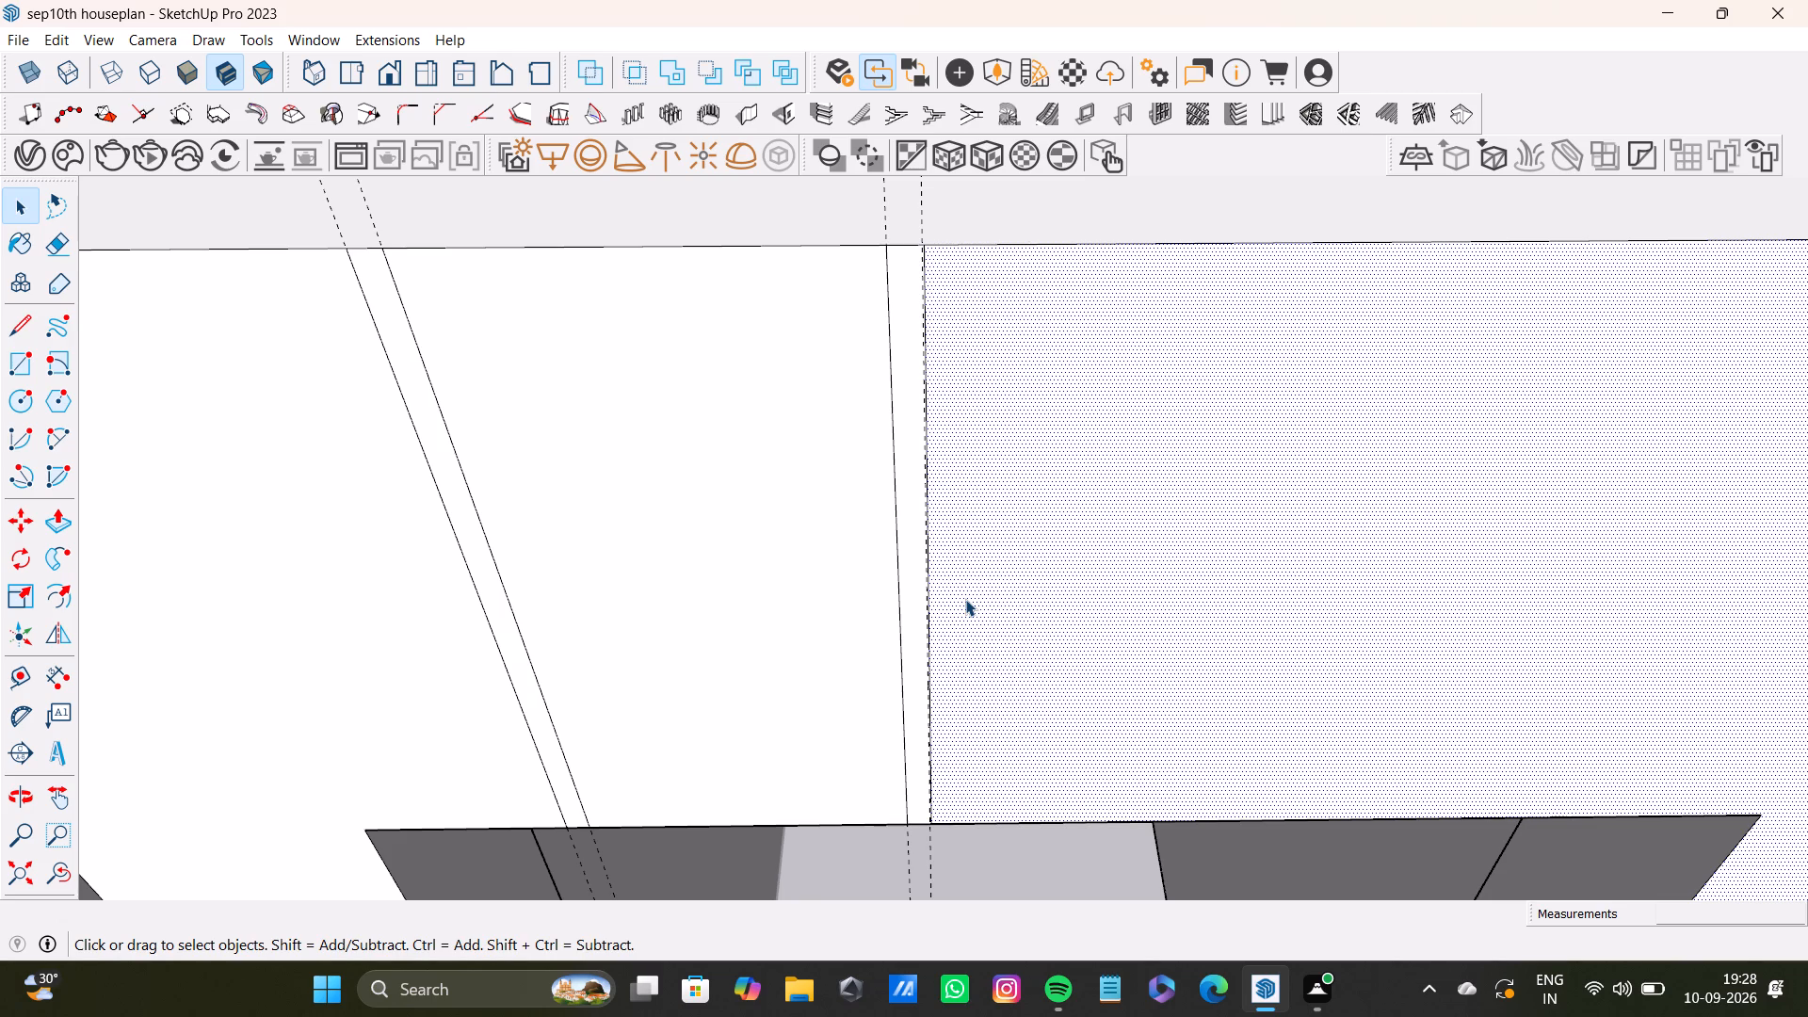
# Draw a full-height vertical line along the left guide of the first pair on the wall between the two doorways.
pyautogui.scroll(-9, 659, 749)
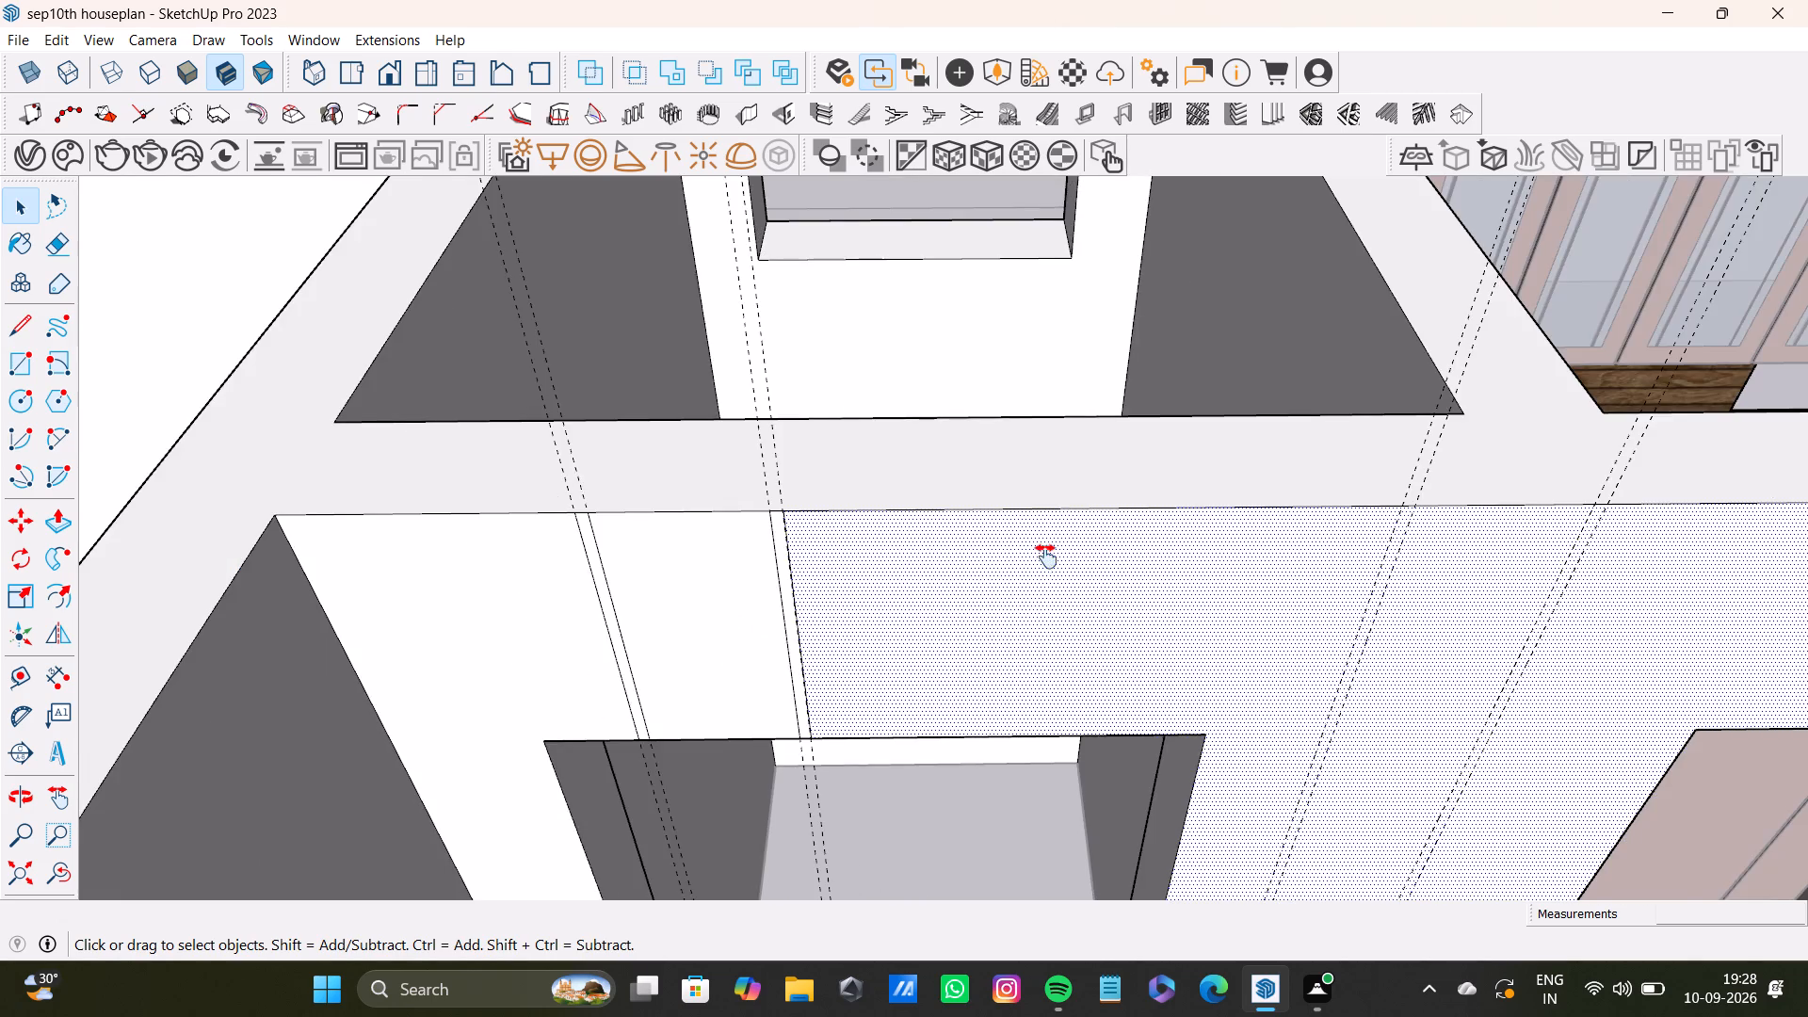
pyautogui.keyDown('shift'); pyautogui.moveTo(1050, 557); pyautogui.dragTo(912, 580, button='middle'); pyautogui.keyUp('shift')
pyautogui.scroll(6, 1090, 621)
pyautogui.press('l')
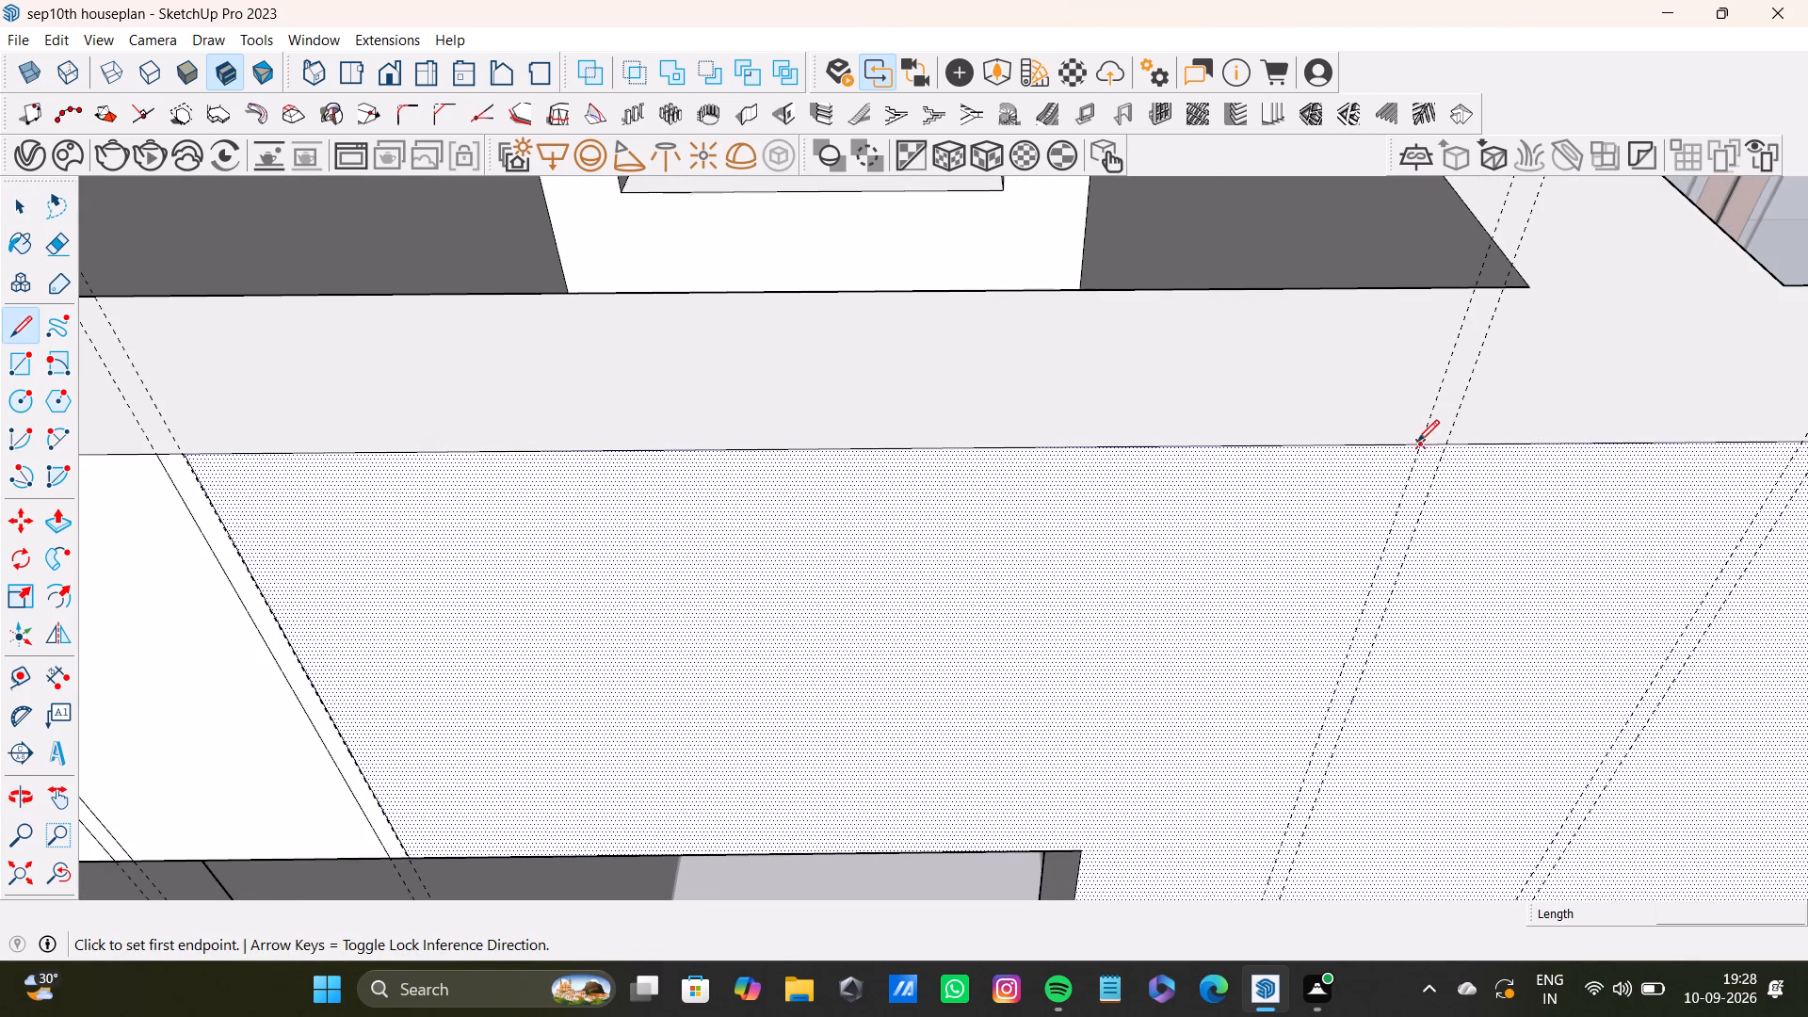
pyautogui.click(1417, 442)
pyautogui.scroll(-4, 1365, 648)
pyautogui.keyDown('shift'); pyautogui.moveTo(1332, 724); pyautogui.dragTo(1326, 339, button='middle'); pyautogui.keyUp('shift')
pyautogui.keyDown('shift'); pyautogui.scroll(1, 1329, 296); pyautogui.keyUp('shift')
pyautogui.scroll(-3, 1283, 506)
pyautogui.keyDown('shift'); pyautogui.moveTo(1250, 678); pyautogui.dragTo(1249, 347, button='middle'); pyautogui.keyUp('shift')
pyautogui.keyDown('shift'); pyautogui.scroll(1, 1247, 326); pyautogui.keyUp('shift')
pyautogui.scroll(-3, 1204, 515)
pyautogui.keyDown('shift'); pyautogui.moveTo(1186, 614); pyautogui.dragTo(1199, 315, button='middle'); pyautogui.keyUp('shift')
pyautogui.keyDown('shift'); pyautogui.scroll(1, 1199, 306); pyautogui.keyUp('shift')
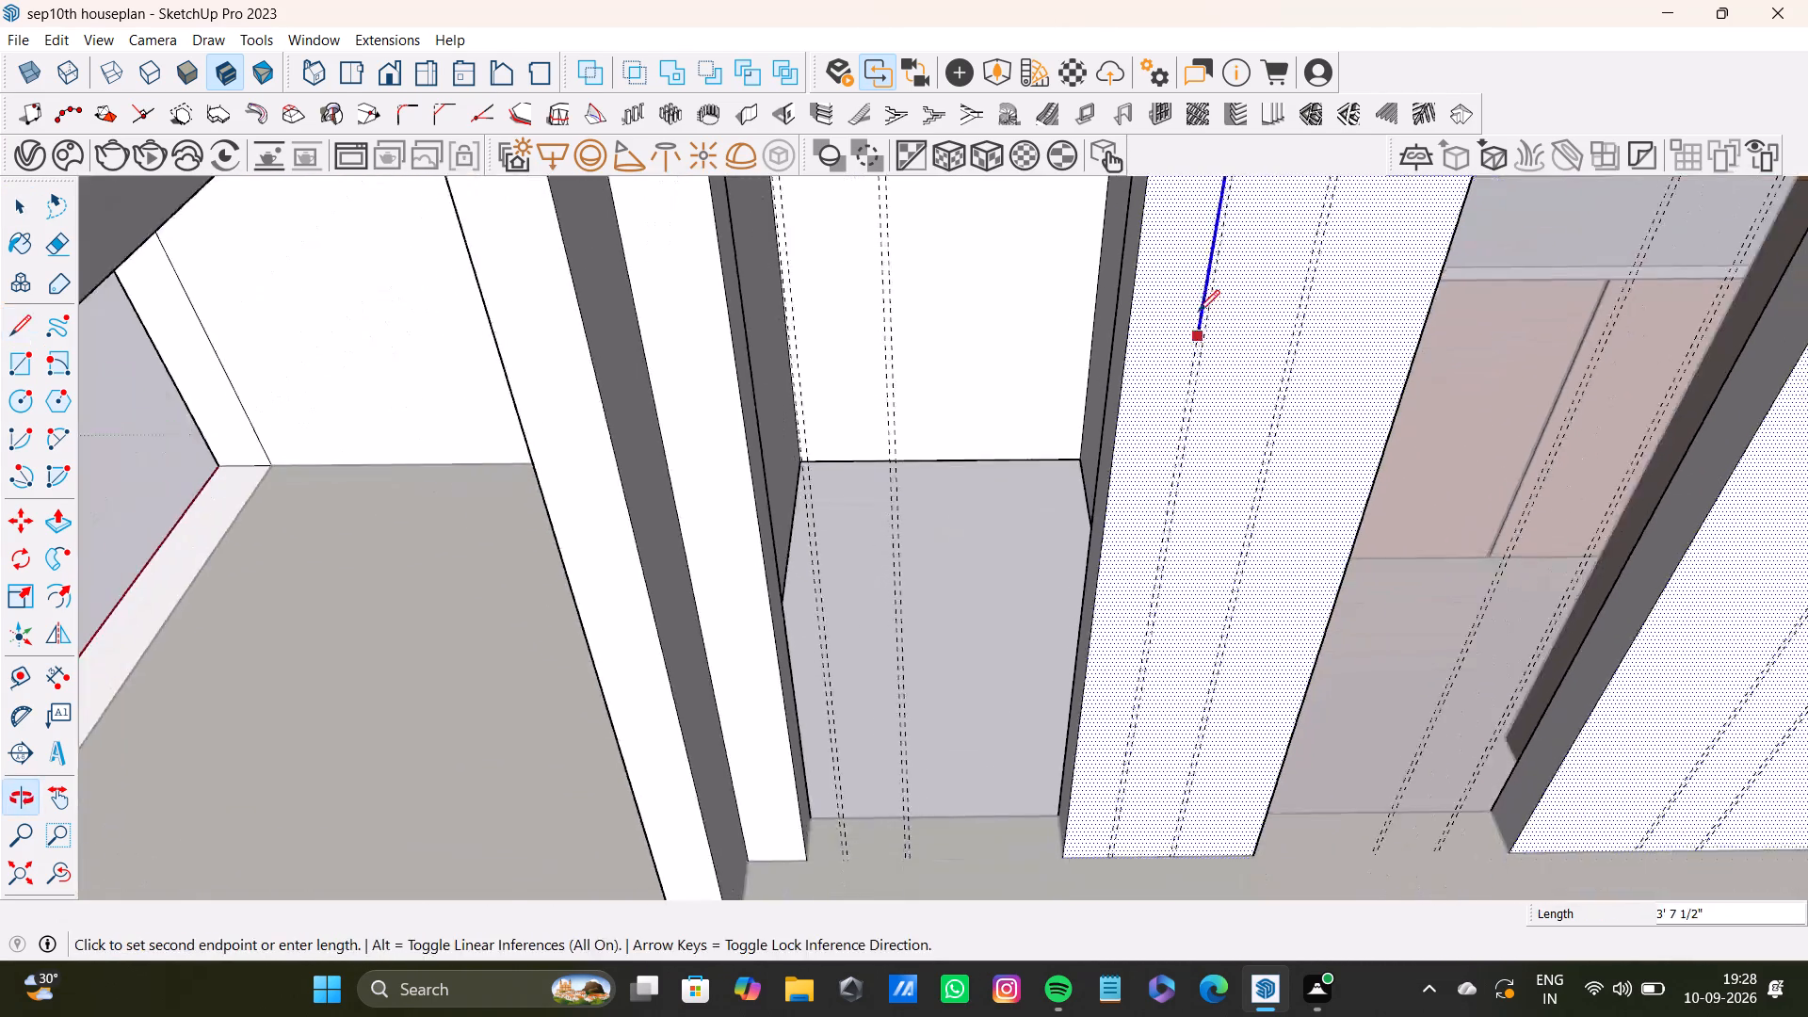
pyautogui.keyDown('shift'); pyautogui.scroll(2, 1198, 312); pyautogui.keyUp('shift')
pyautogui.keyDown('shift'); pyautogui.moveTo(1151, 645); pyautogui.dragTo(1152, 384, button='middle'); pyautogui.keyUp('shift')
pyautogui.scroll(5, 1167, 577)
pyautogui.keyDown('shift'); pyautogui.moveTo(1087, 720); pyautogui.dragTo(1084, 547, button='middle'); pyautogui.keyUp('shift')
pyautogui.scroll(4, 1073, 639)
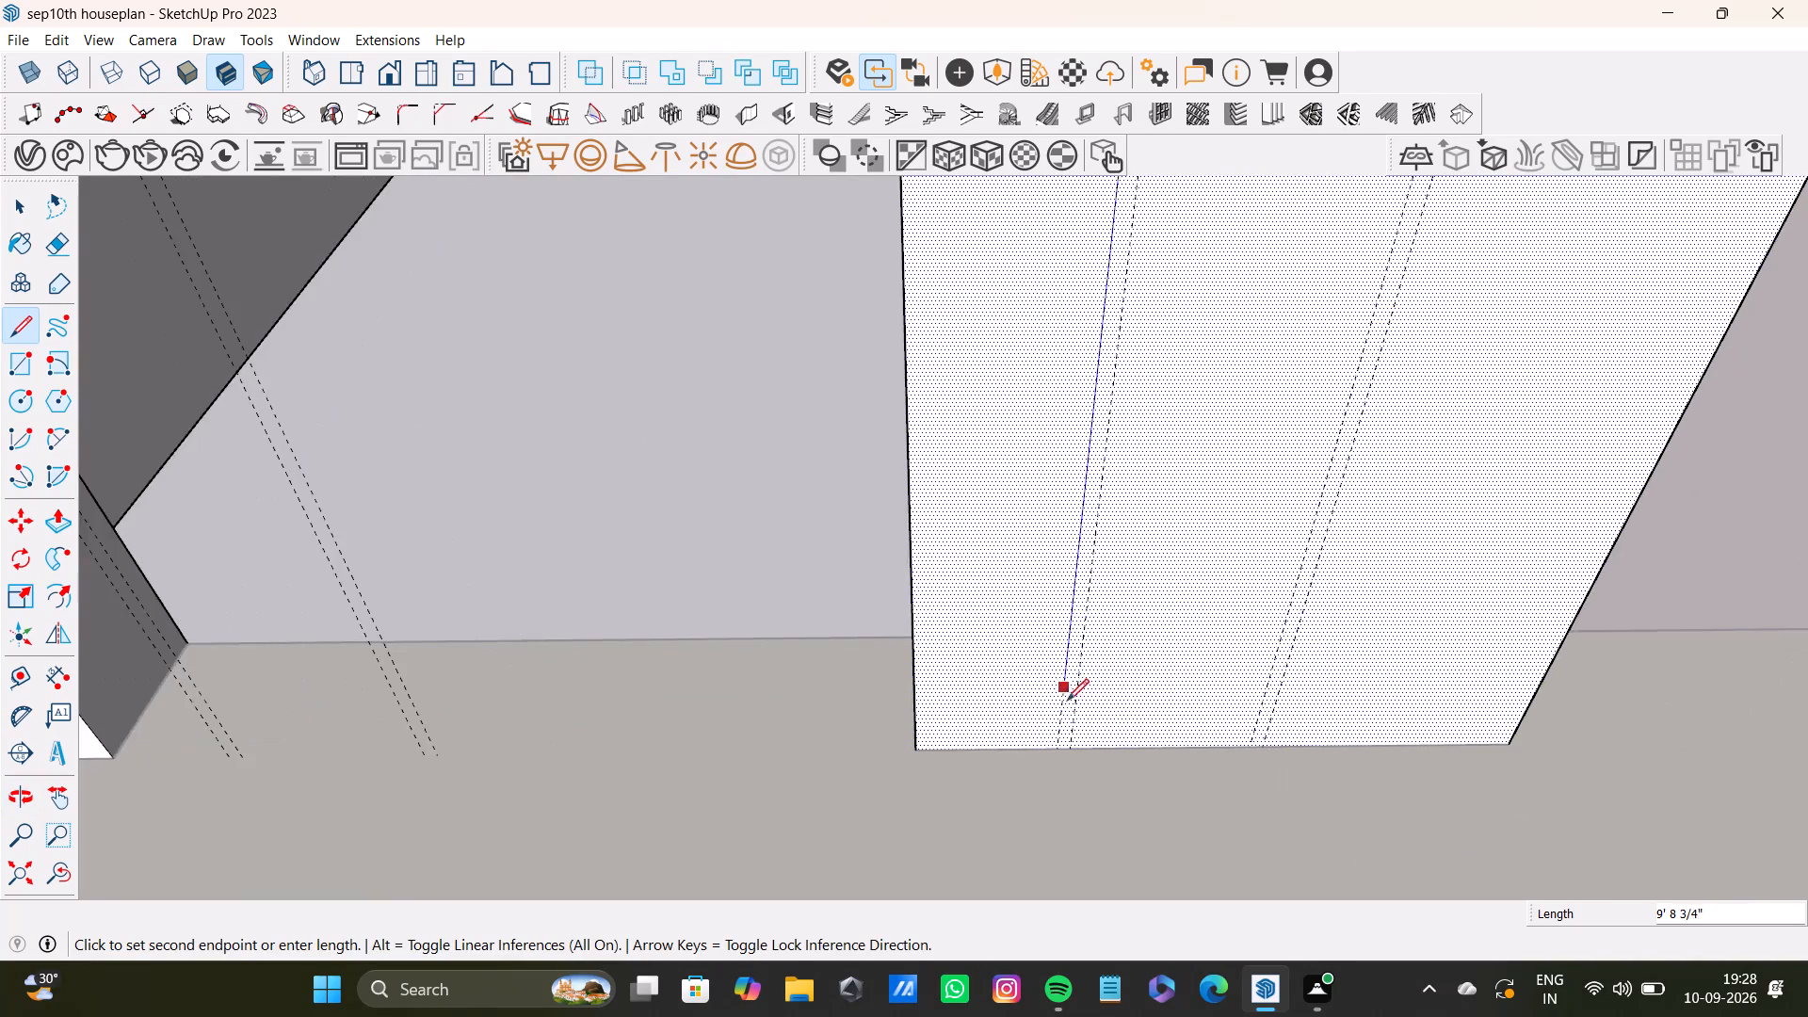
pyautogui.scroll(3, 1067, 701)
pyautogui.click(1059, 758)
# Draw a 10' vertical line along the right guide of that same pair, from the wall's top edge to the floor.
pyautogui.scroll(-8, 1061, 731)
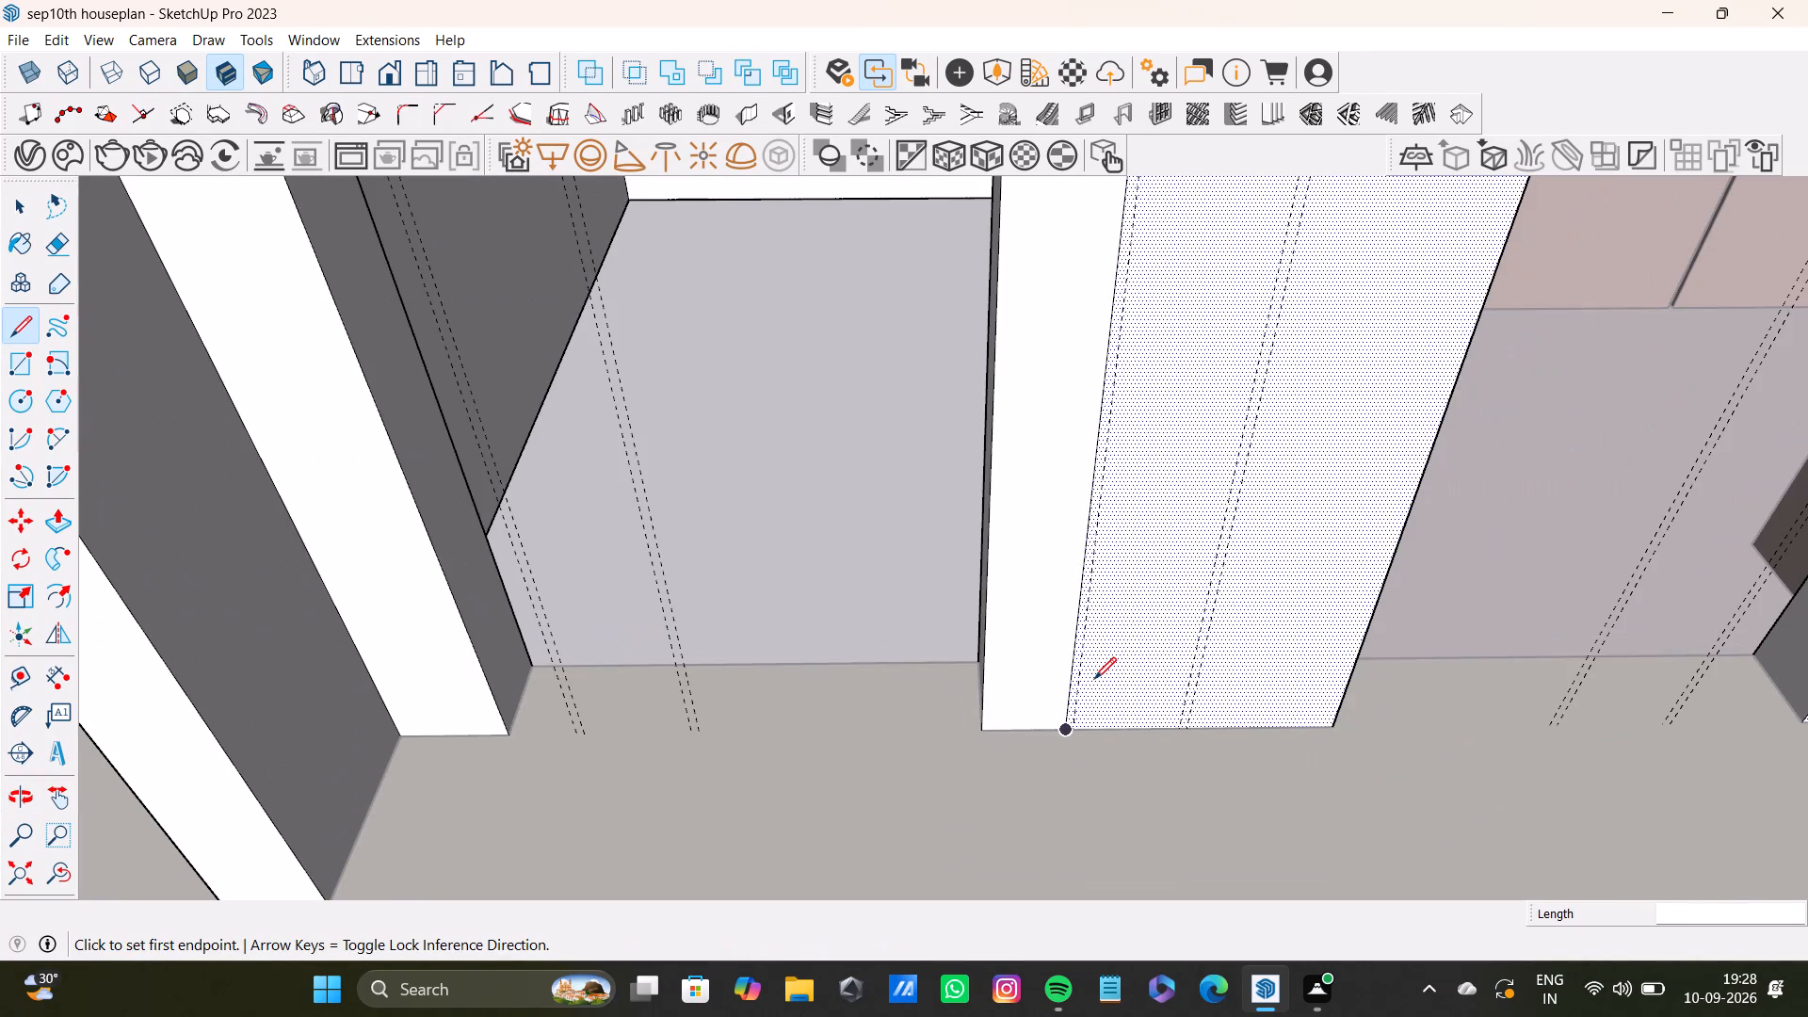
pyautogui.scroll(-2, 1061, 623)
pyautogui.keyDown('shift'); pyautogui.moveTo(1084, 589); pyautogui.dragTo(1057, 828, button='middle'); pyautogui.keyUp('shift')
pyautogui.scroll(3, 1101, 526)
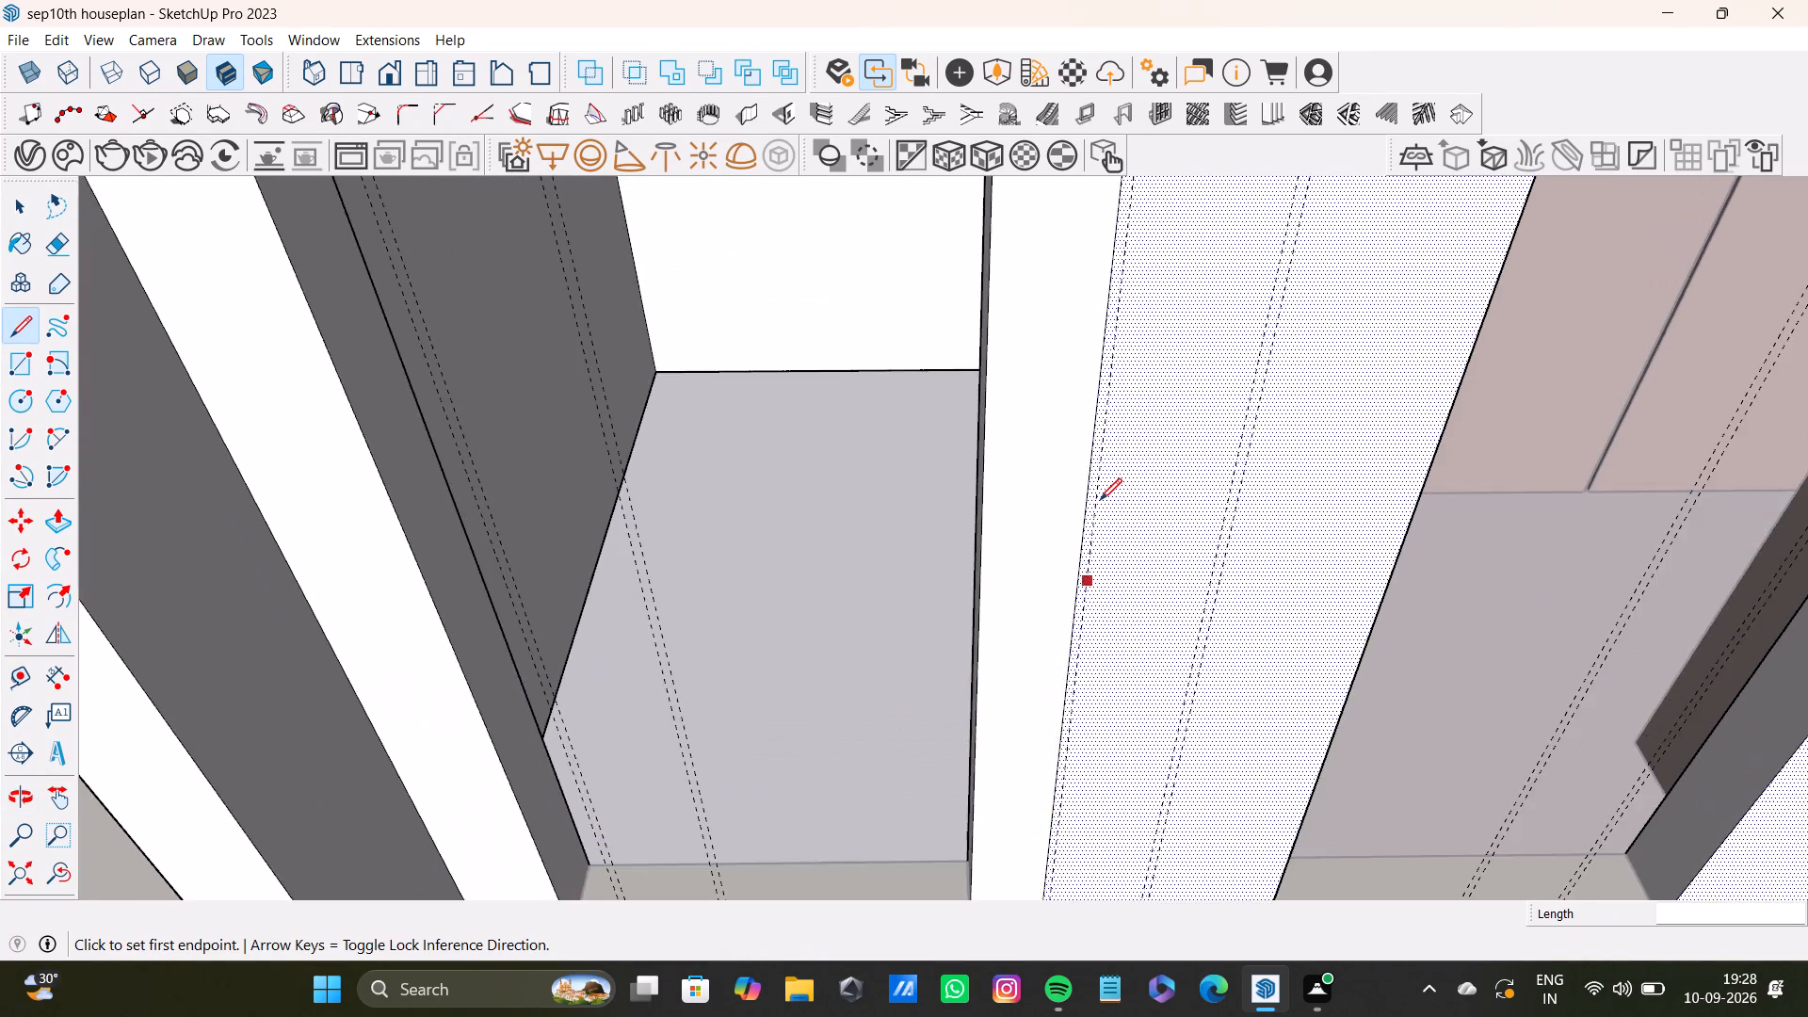
pyautogui.scroll(-9, 1103, 462)
pyautogui.keyDown('shift'); pyautogui.moveTo(1104, 452); pyautogui.dragTo(1106, 778, button='middle'); pyautogui.keyUp('shift')
pyautogui.scroll(-4, 1113, 445)
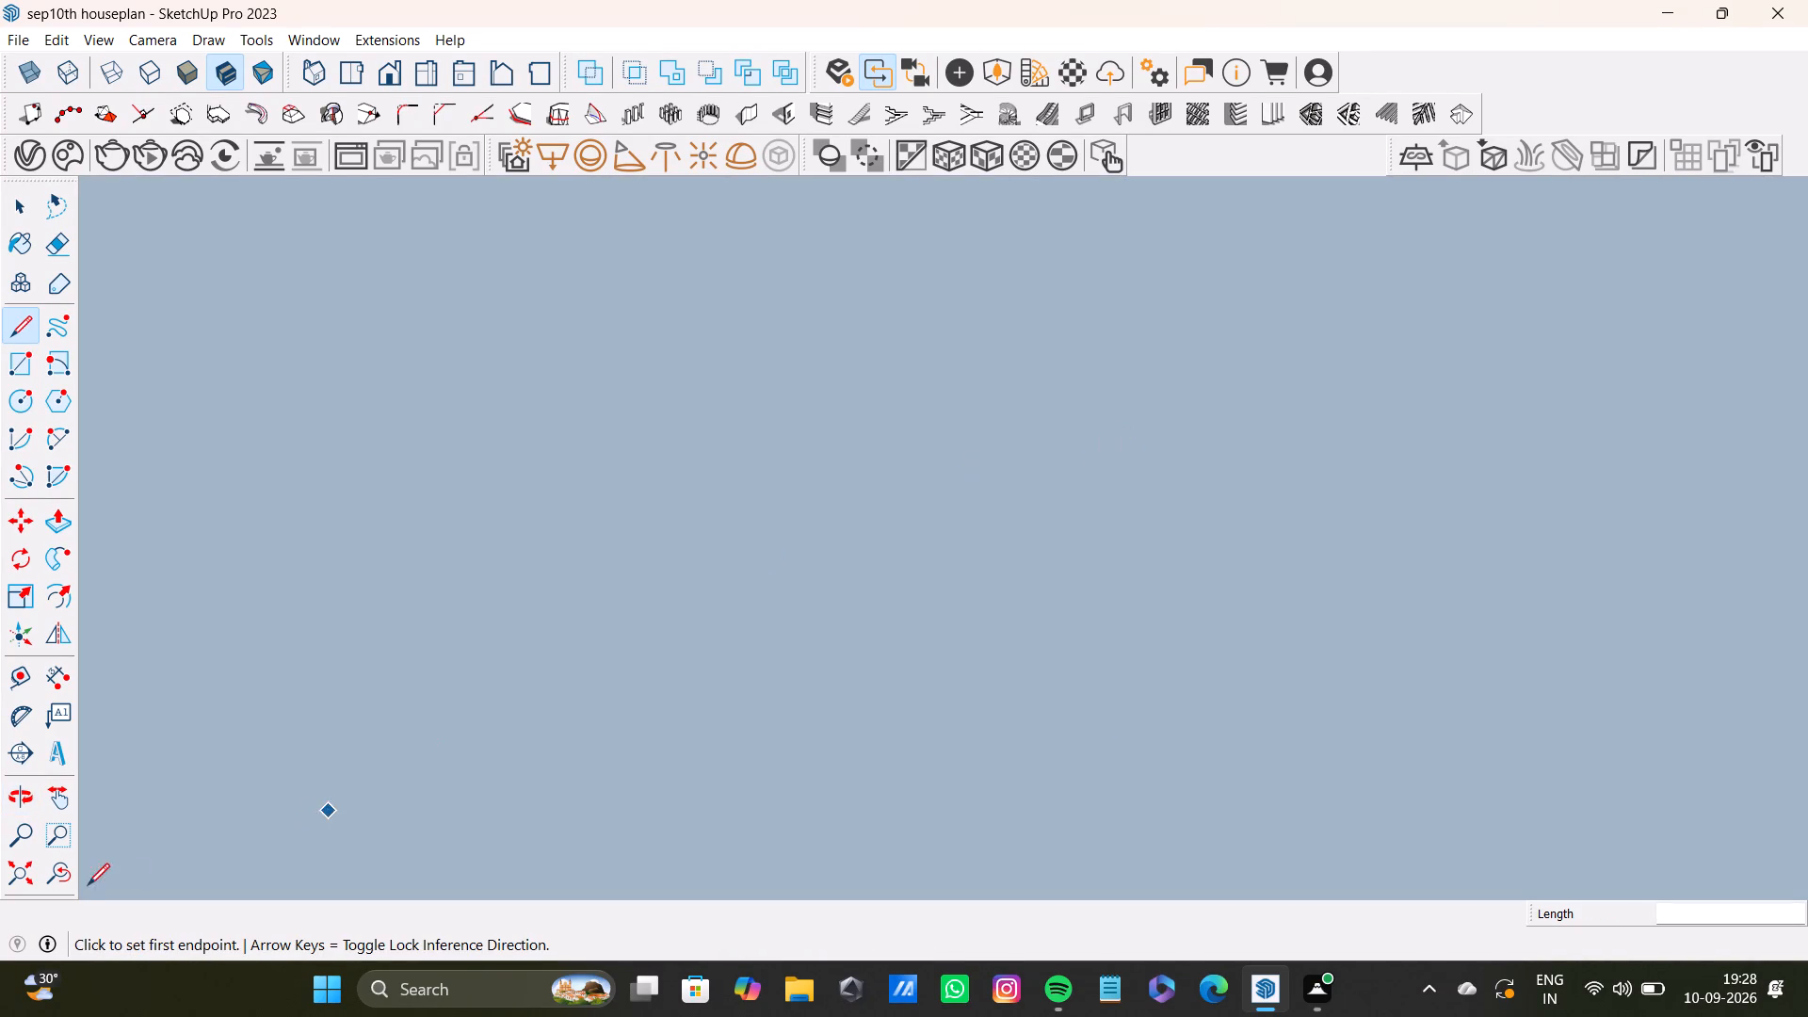
pyautogui.click(69, 863)
pyautogui.click(12, 875)
pyautogui.scroll(5, 795, 491)
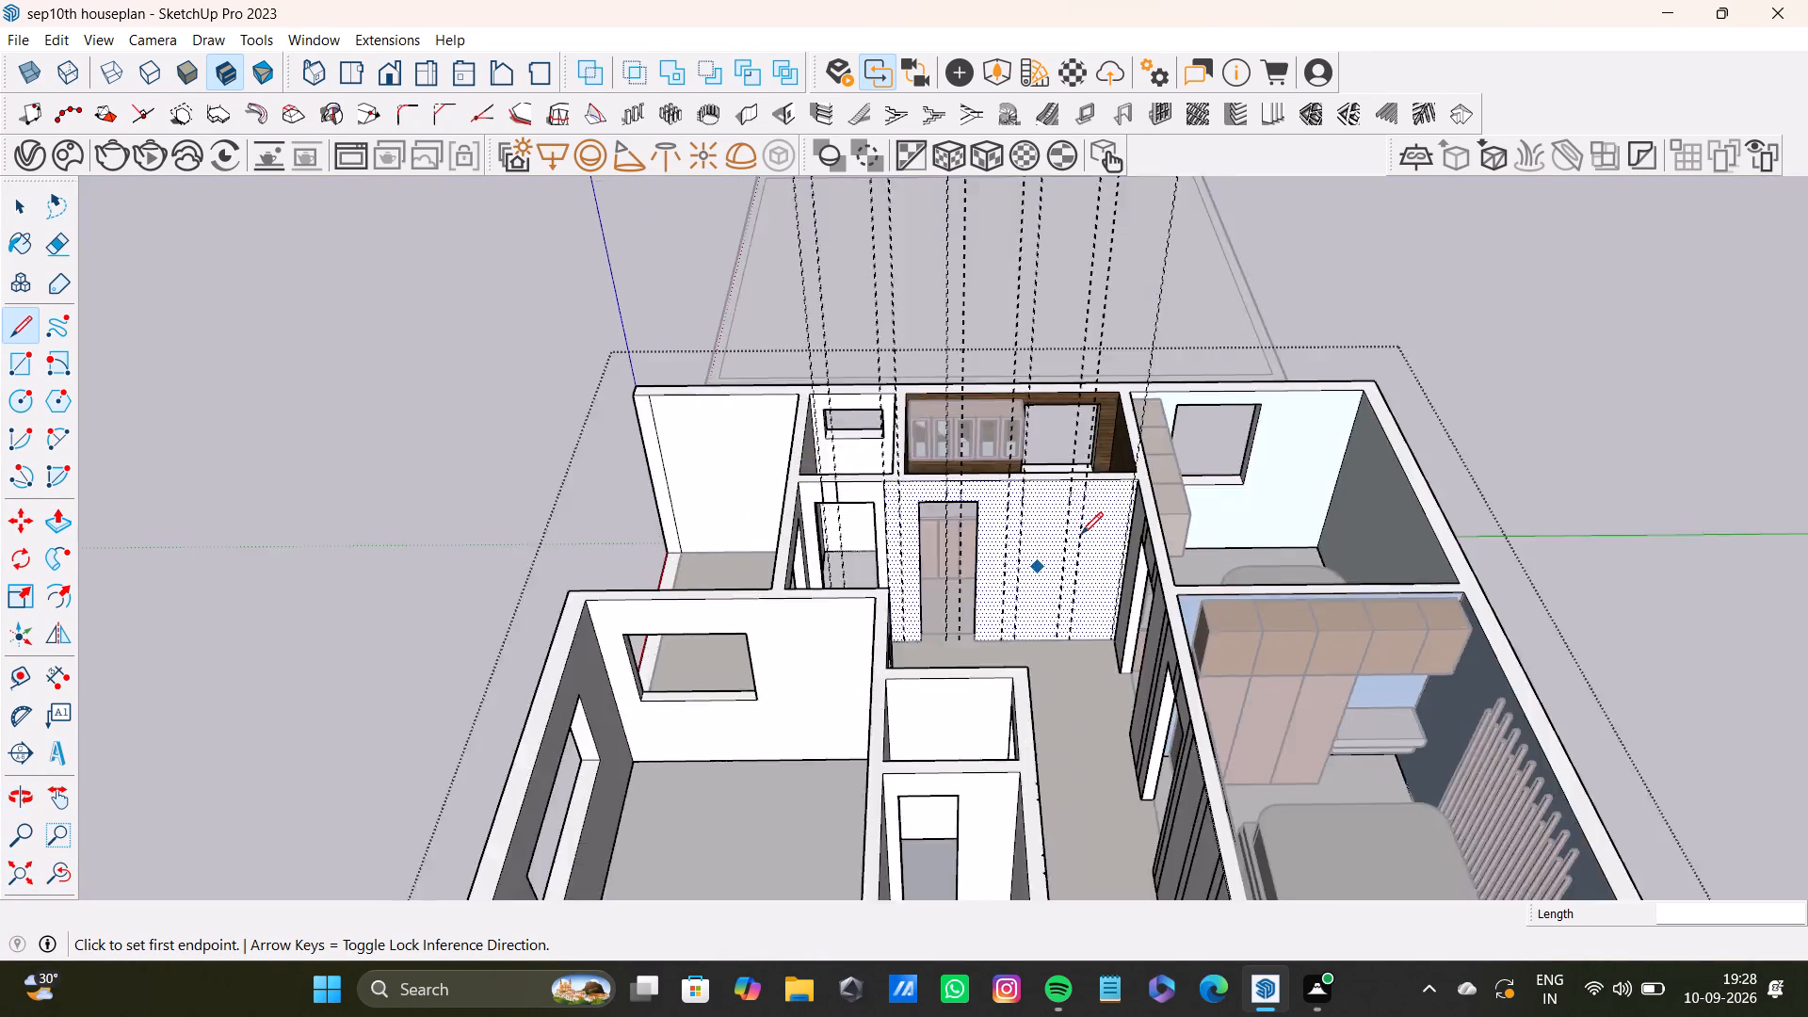
pyautogui.scroll(17, 1081, 534)
pyautogui.keyDown('shift'); pyautogui.moveTo(497, 428); pyautogui.dragTo(928, 433, button='middle'); pyautogui.keyUp('shift')
pyautogui.keyDown('shift'); pyautogui.scroll(7, 879, 439); pyautogui.keyUp('shift')
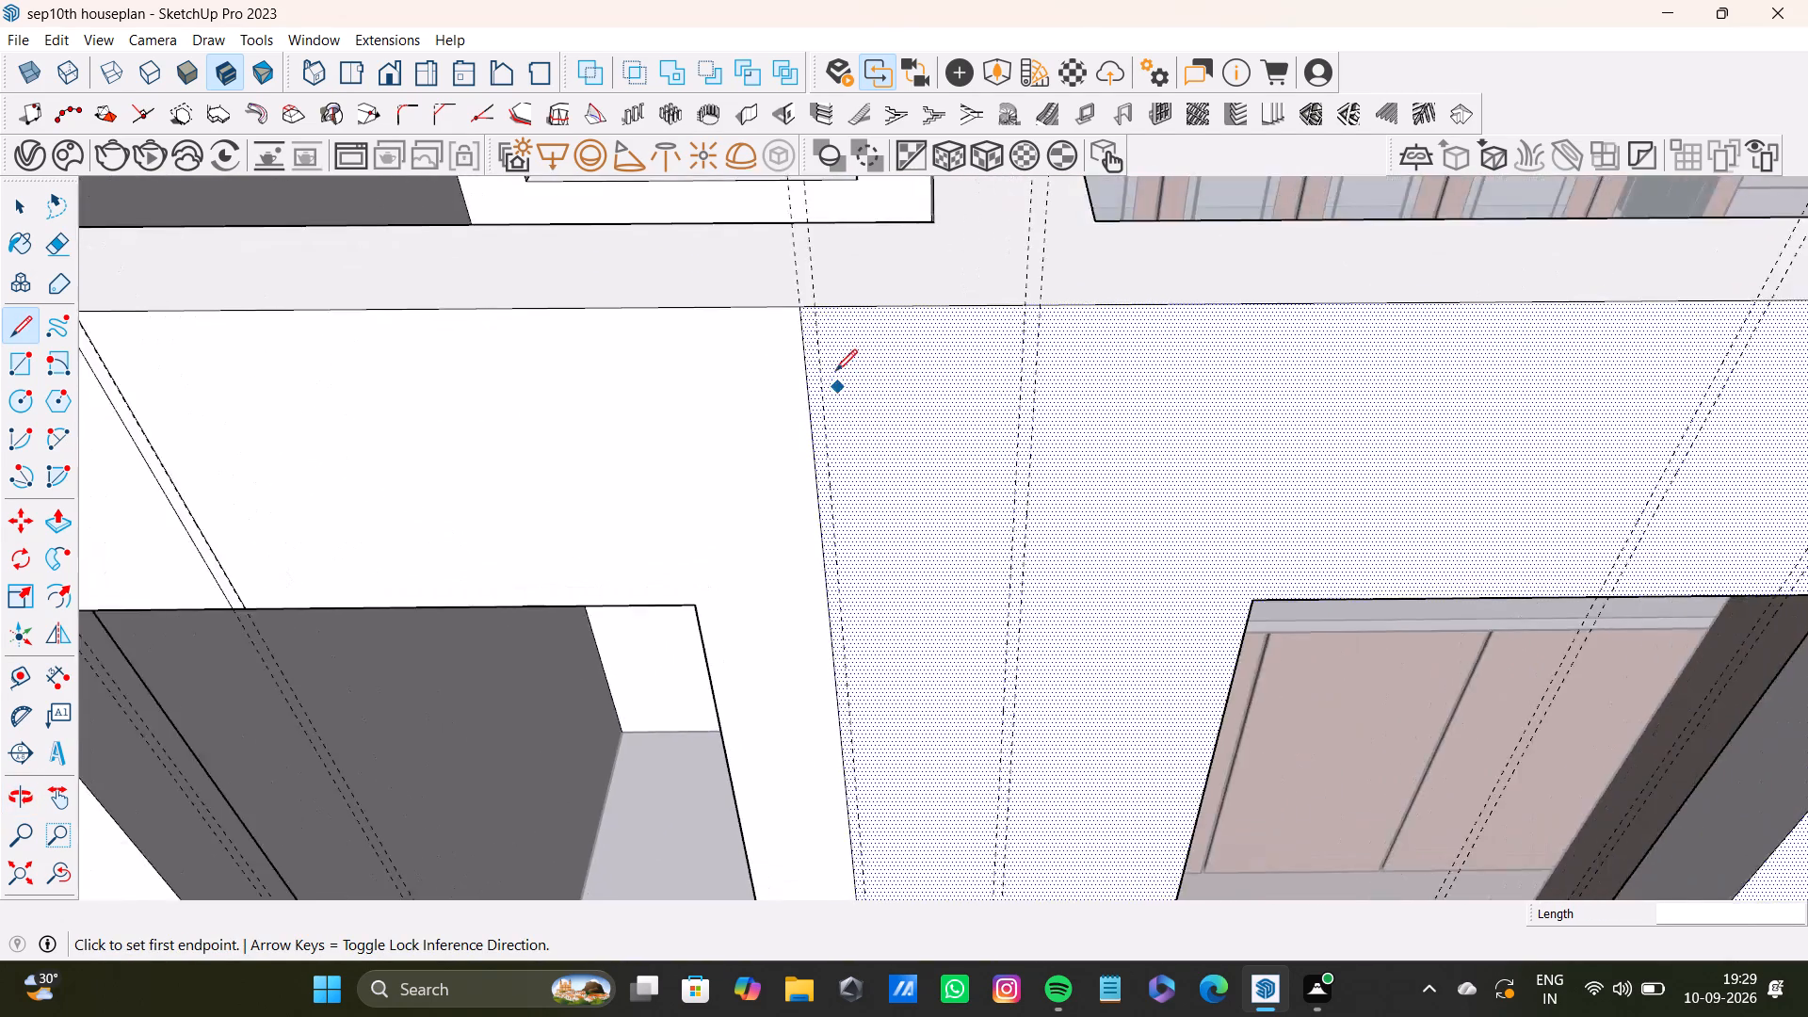
pyautogui.keyDown('shift'); pyautogui.scroll(3, 835, 371); pyautogui.keyUp('shift')
pyautogui.keyDown('shift'); pyautogui.click(808, 283); pyautogui.keyUp('shift')
pyautogui.keyDown('shift'); pyautogui.scroll(-4, 880, 670); pyautogui.keyUp('shift')
pyautogui.keyDown('shift'); pyautogui.moveTo(854, 783); pyautogui.dragTo(868, 460, button='middle'); pyautogui.keyUp('shift')
pyautogui.scroll(-3, 884, 589)
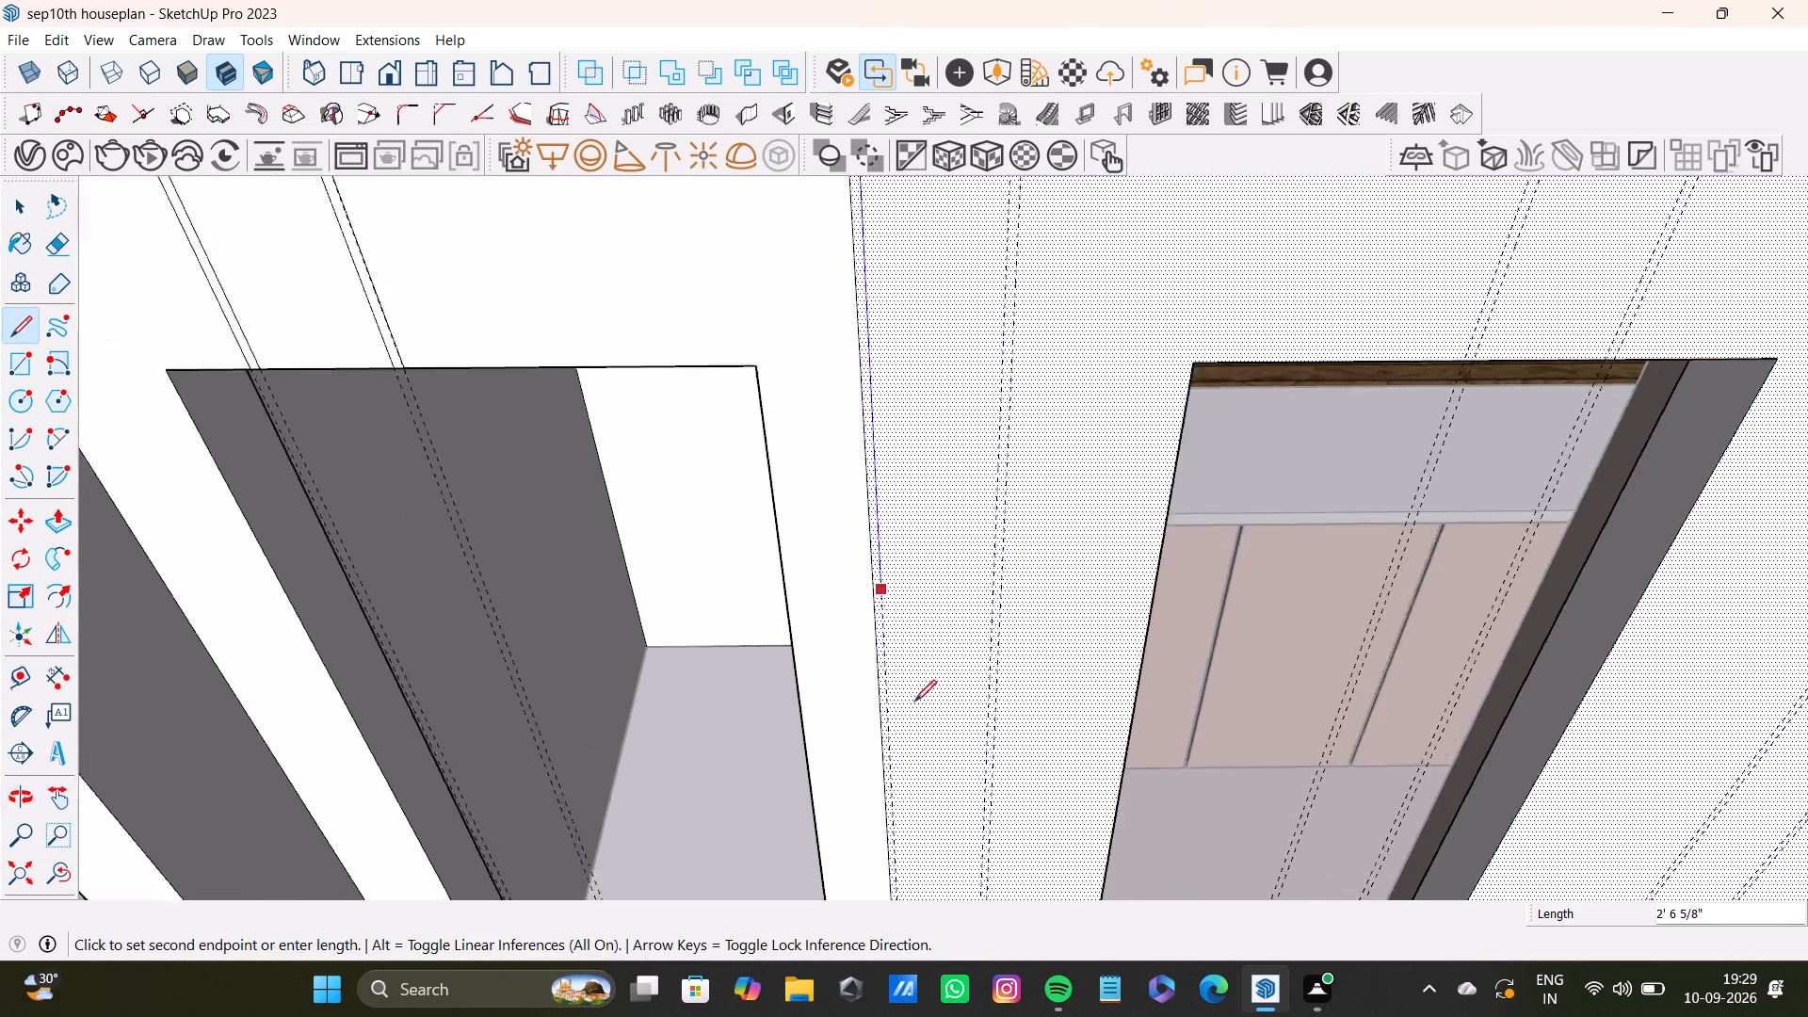
pyautogui.moveTo(914, 714); pyautogui.dragTo(908, 486, button='middle')
pyautogui.keyDown('shift'); pyautogui.scroll(4, 908, 437); pyautogui.keyUp('shift')
pyautogui.keyDown('shift'); pyautogui.moveTo(936, 763); pyautogui.dragTo(861, 403, button='middle'); pyautogui.keyUp('shift')
pyautogui.scroll(4, 870, 278)
pyautogui.keyDown('shift'); pyautogui.moveTo(876, 656); pyautogui.dragTo(836, 334, button='middle'); pyautogui.keyUp('shift')
pyautogui.scroll(2, 844, 508)
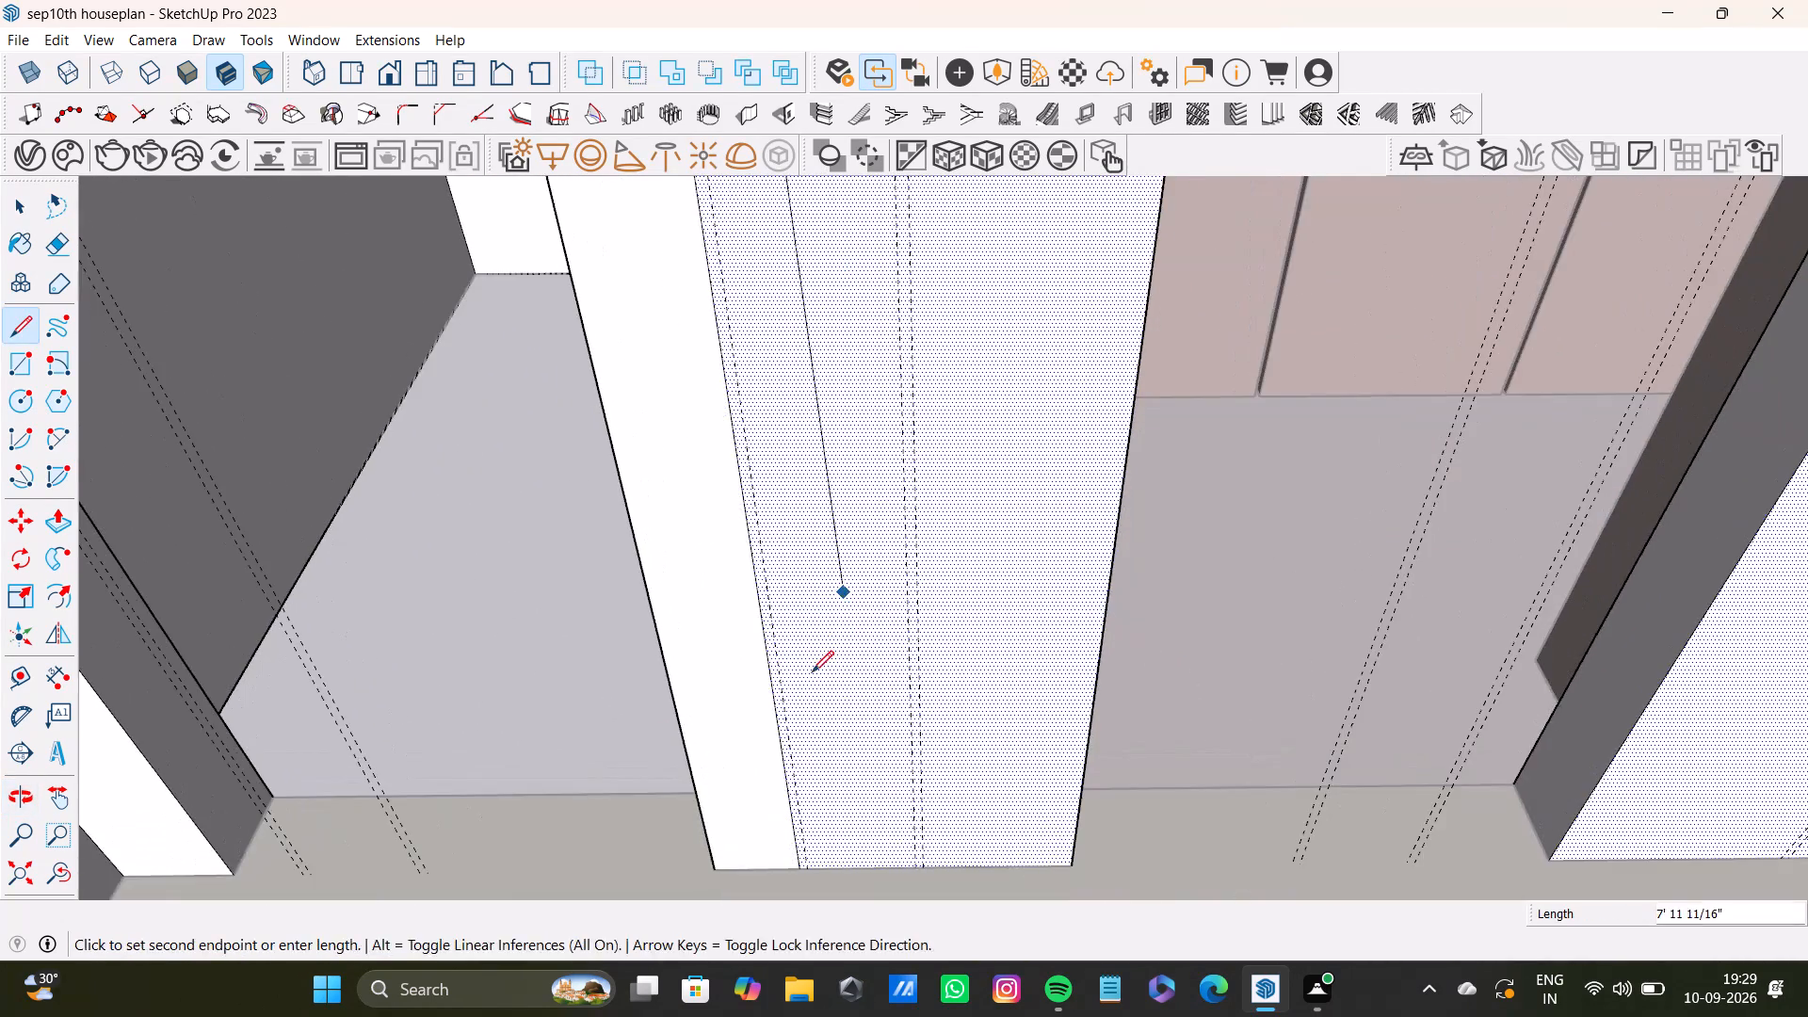
pyautogui.keyDown('shift'); pyautogui.moveTo(799, 687); pyautogui.dragTo(797, 486, button='middle'); pyautogui.keyUp('shift')
pyautogui.keyDown('shift'); pyautogui.scroll(3, 797, 473); pyautogui.keyUp('shift')
pyautogui.click(817, 761)
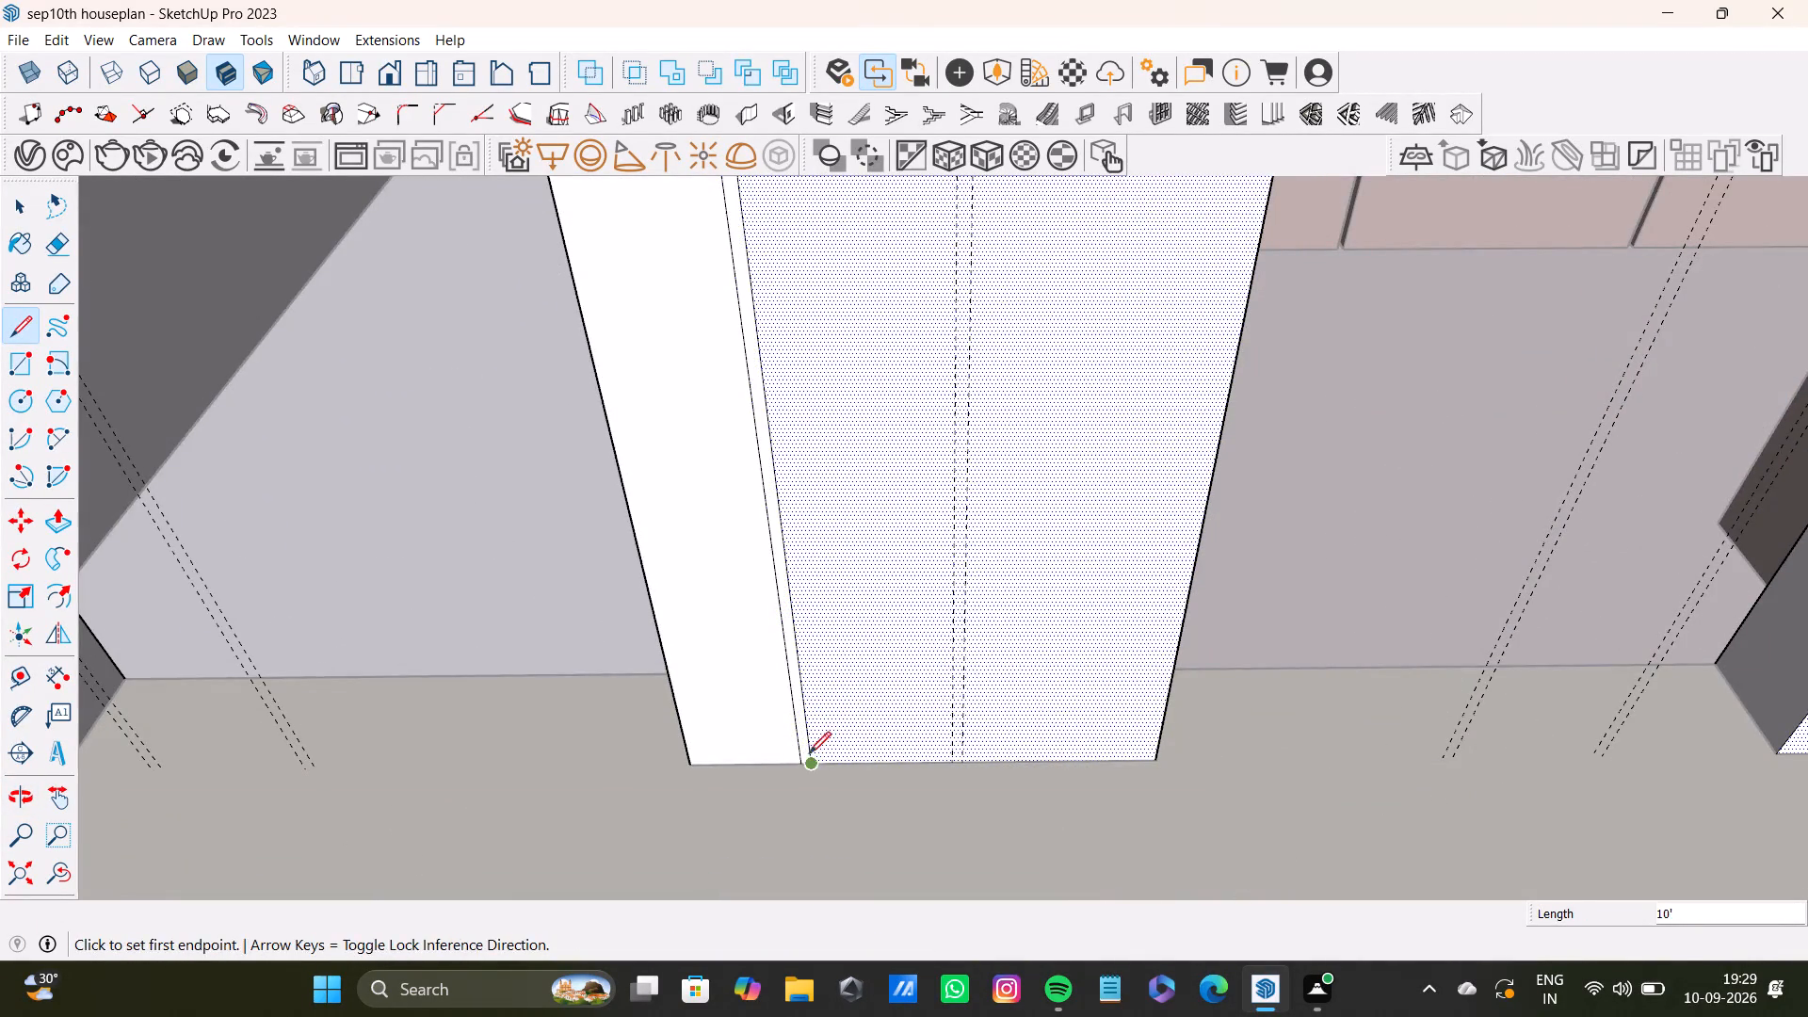
pyautogui.press('space')
# Draw a 10' vertical line along the left guide of the second pair between the doorways, from top edge to floor.
pyautogui.scroll(-8, 811, 747)
pyautogui.keyDown('shift'); pyautogui.moveTo(780, 453); pyautogui.dragTo(852, 955, button='middle'); pyautogui.keyUp('shift')
pyautogui.scroll(-9, 809, 724)
pyautogui.keyDown('shift'); pyautogui.moveTo(801, 645); pyautogui.dragTo(805, 650, button='middle'); pyautogui.keyUp('shift')
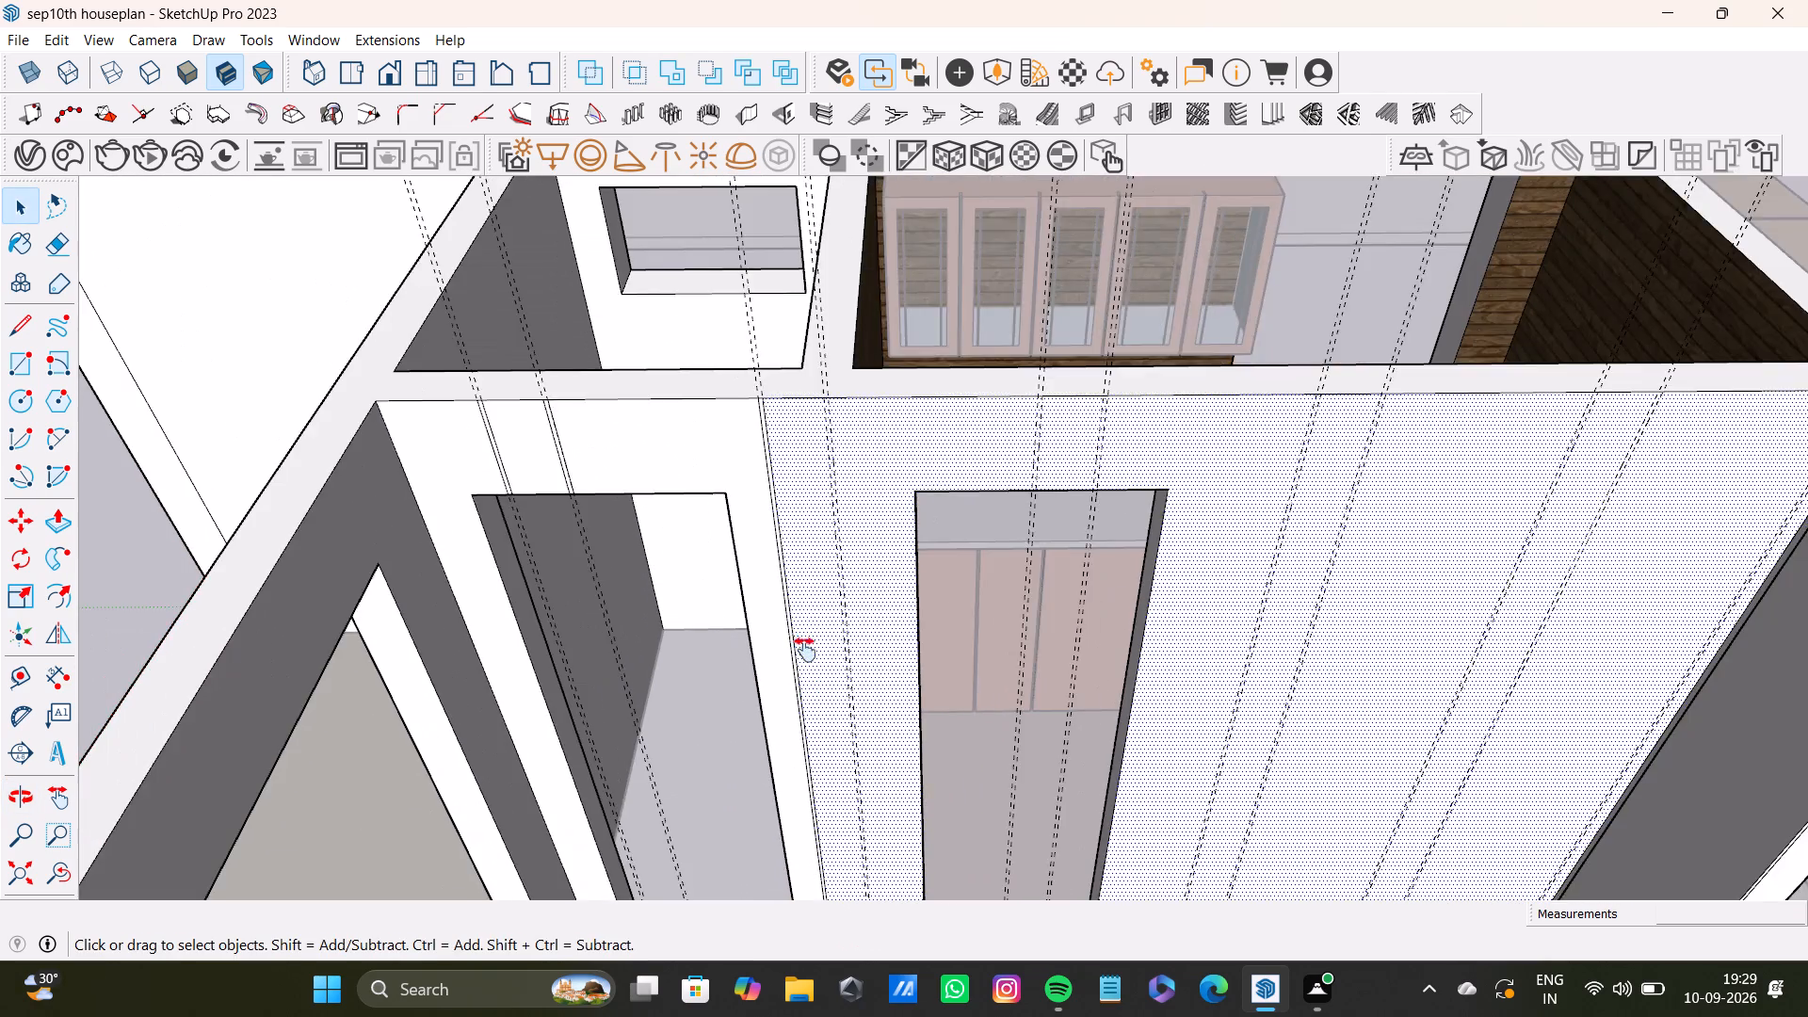
pyautogui.keyDown('shift'); pyautogui.moveTo(805, 650); pyautogui.dragTo(815, 702, button='middle'); pyautogui.keyUp('shift')
pyautogui.press('l')
pyautogui.scroll(15, 906, 604)
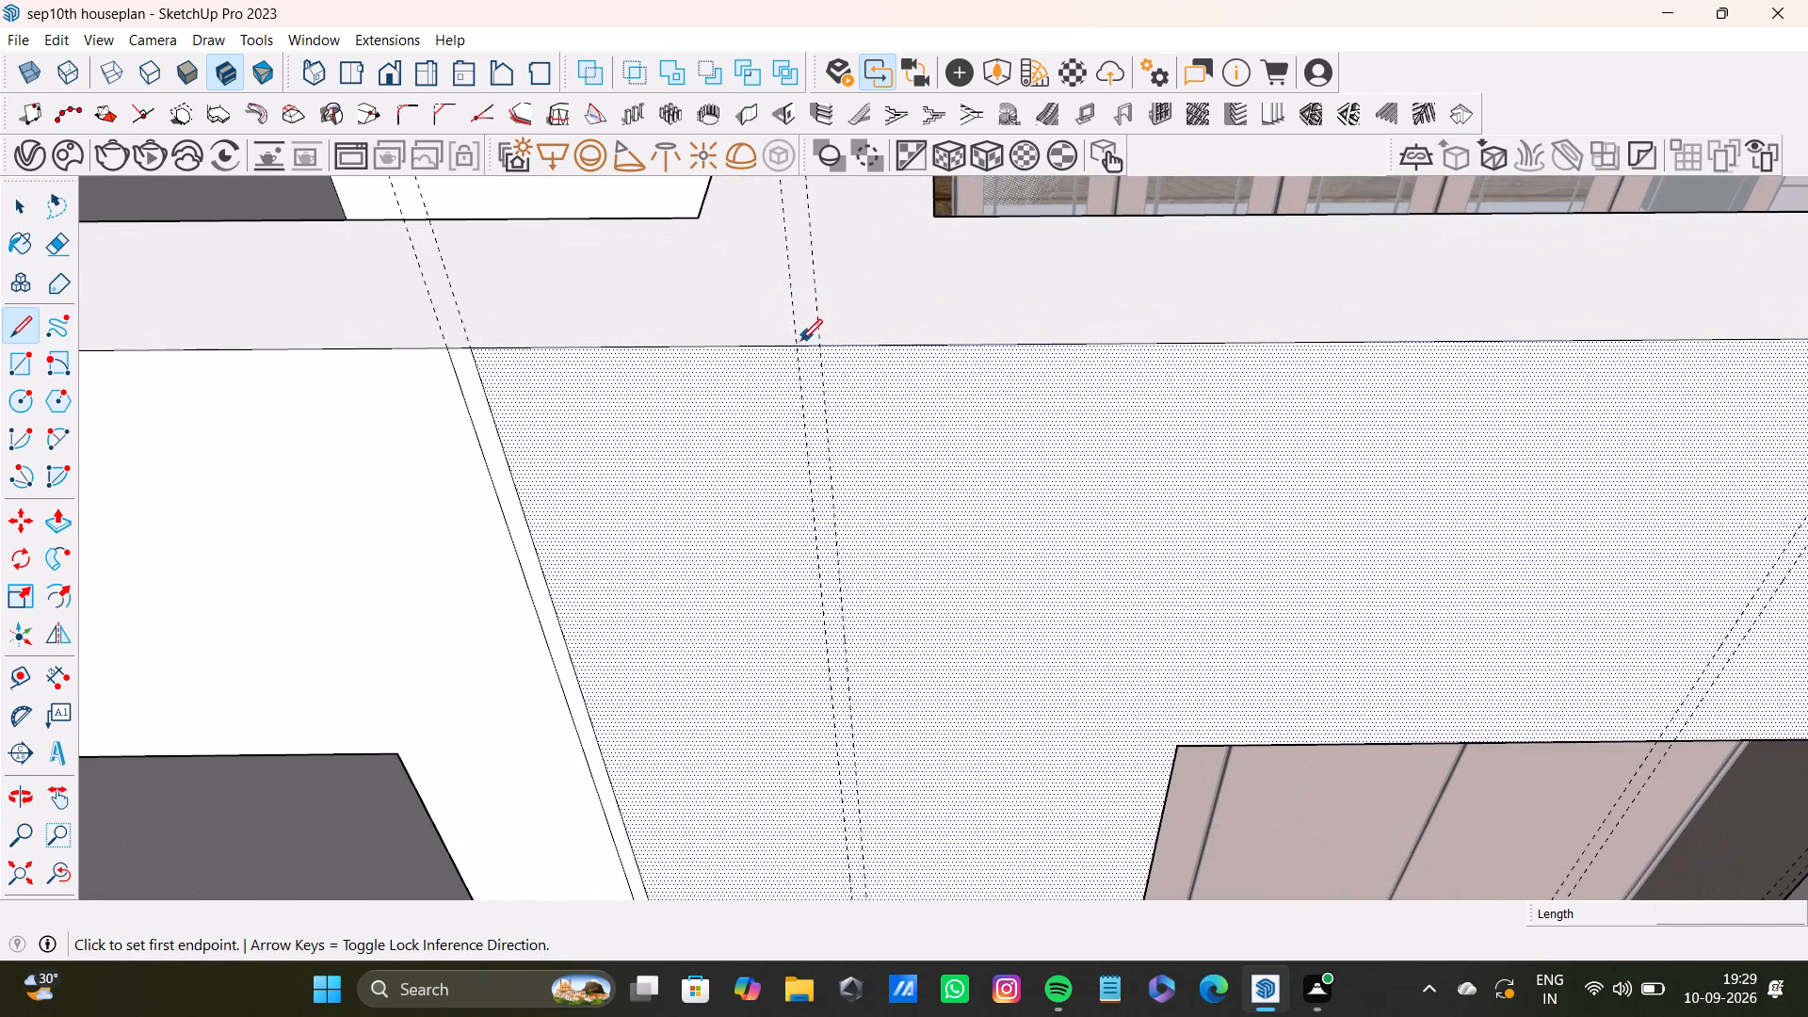
pyautogui.click(799, 344)
pyautogui.scroll(-4, 801, 508)
pyautogui.keyDown('shift'); pyautogui.moveTo(813, 693); pyautogui.dragTo(822, 373, button='middle'); pyautogui.keyUp('shift')
pyautogui.keyDown('shift'); pyautogui.scroll(1, 817, 397); pyautogui.keyUp('shift')
pyautogui.scroll(-4, 822, 466)
pyautogui.moveTo(840, 650); pyautogui.dragTo(857, 442, button='middle')
pyautogui.scroll(2, 867, 577)
pyautogui.moveTo(871, 717); pyautogui.dragTo(895, 449, button='middle')
pyautogui.scroll(3, 918, 544)
pyautogui.keyDown('shift'); pyautogui.moveTo(888, 752); pyautogui.dragTo(930, 522, button='middle'); pyautogui.keyUp('shift')
pyautogui.scroll(2, 947, 569)
pyautogui.keyDown('shift'); pyautogui.moveTo(950, 654); pyautogui.dragTo(950, 611, button='middle'); pyautogui.keyUp('shift')
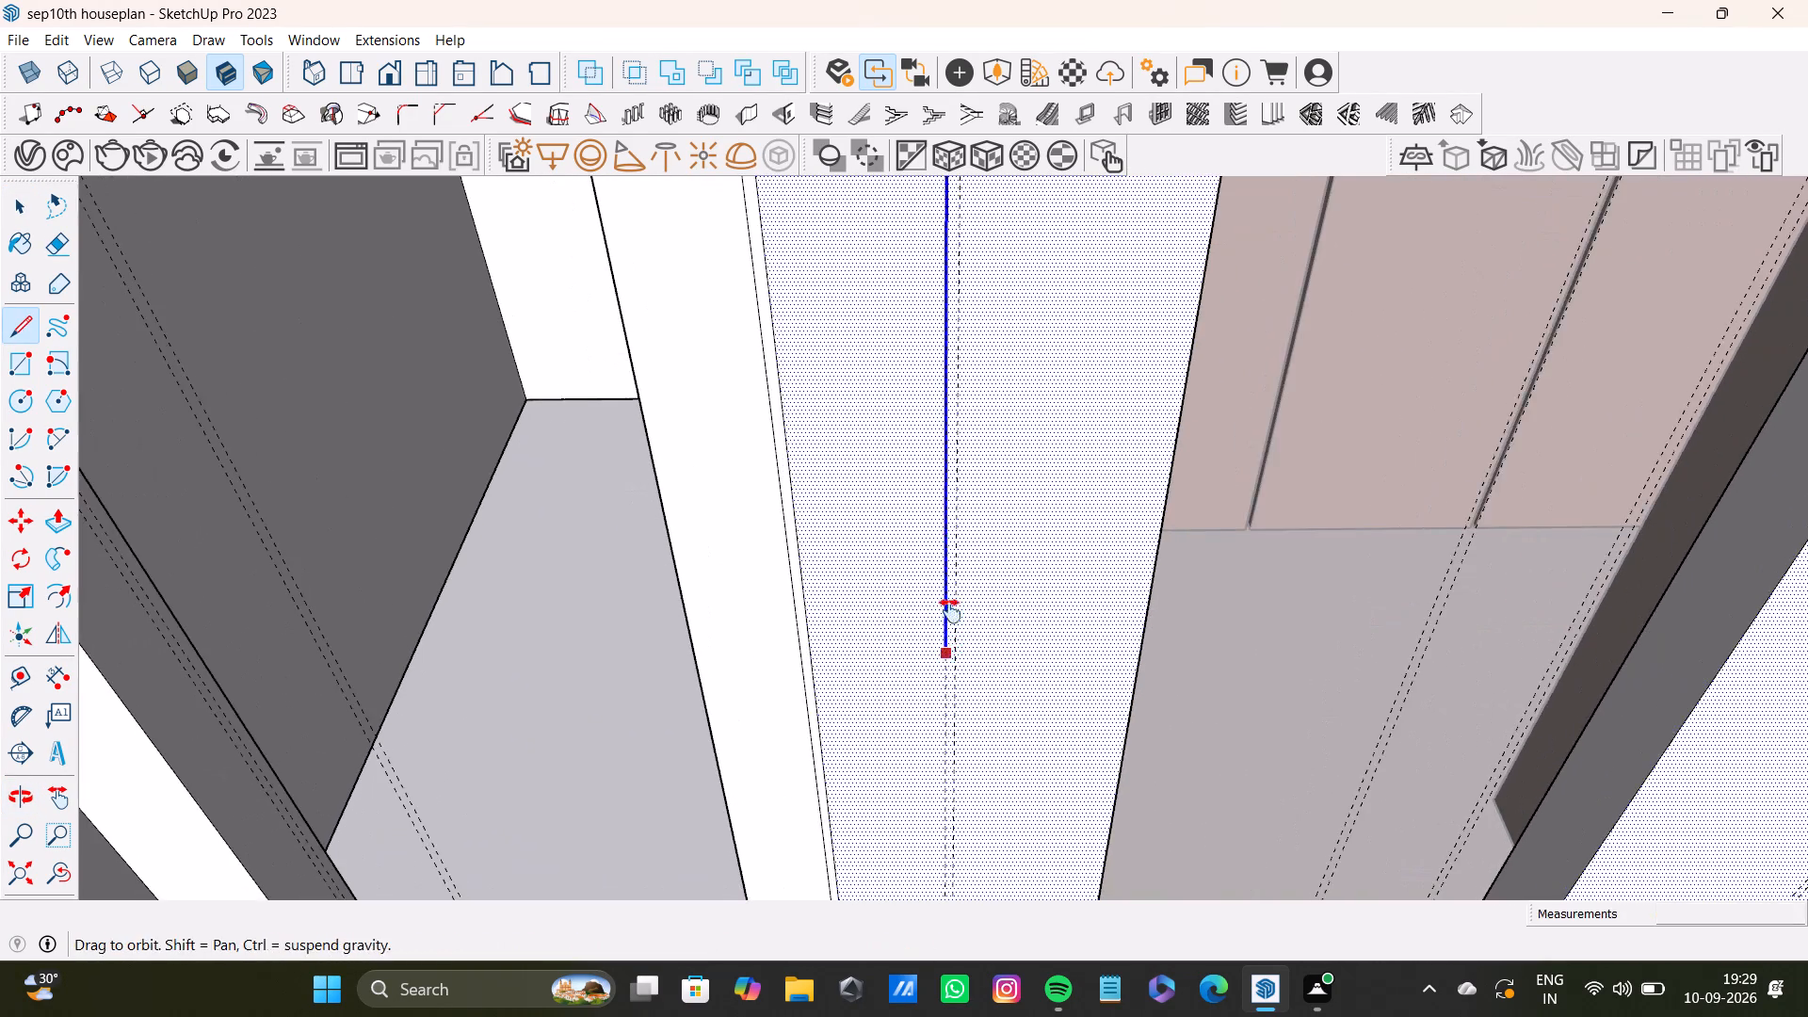
pyautogui.keyDown('shift'); pyautogui.moveTo(950, 611); pyautogui.dragTo(950, 436, button='middle'); pyautogui.keyUp('shift')
pyautogui.scroll(1, 968, 586)
pyautogui.moveTo(960, 653); pyautogui.dragTo(951, 320, button='middle')
pyautogui.scroll(3, 946, 525)
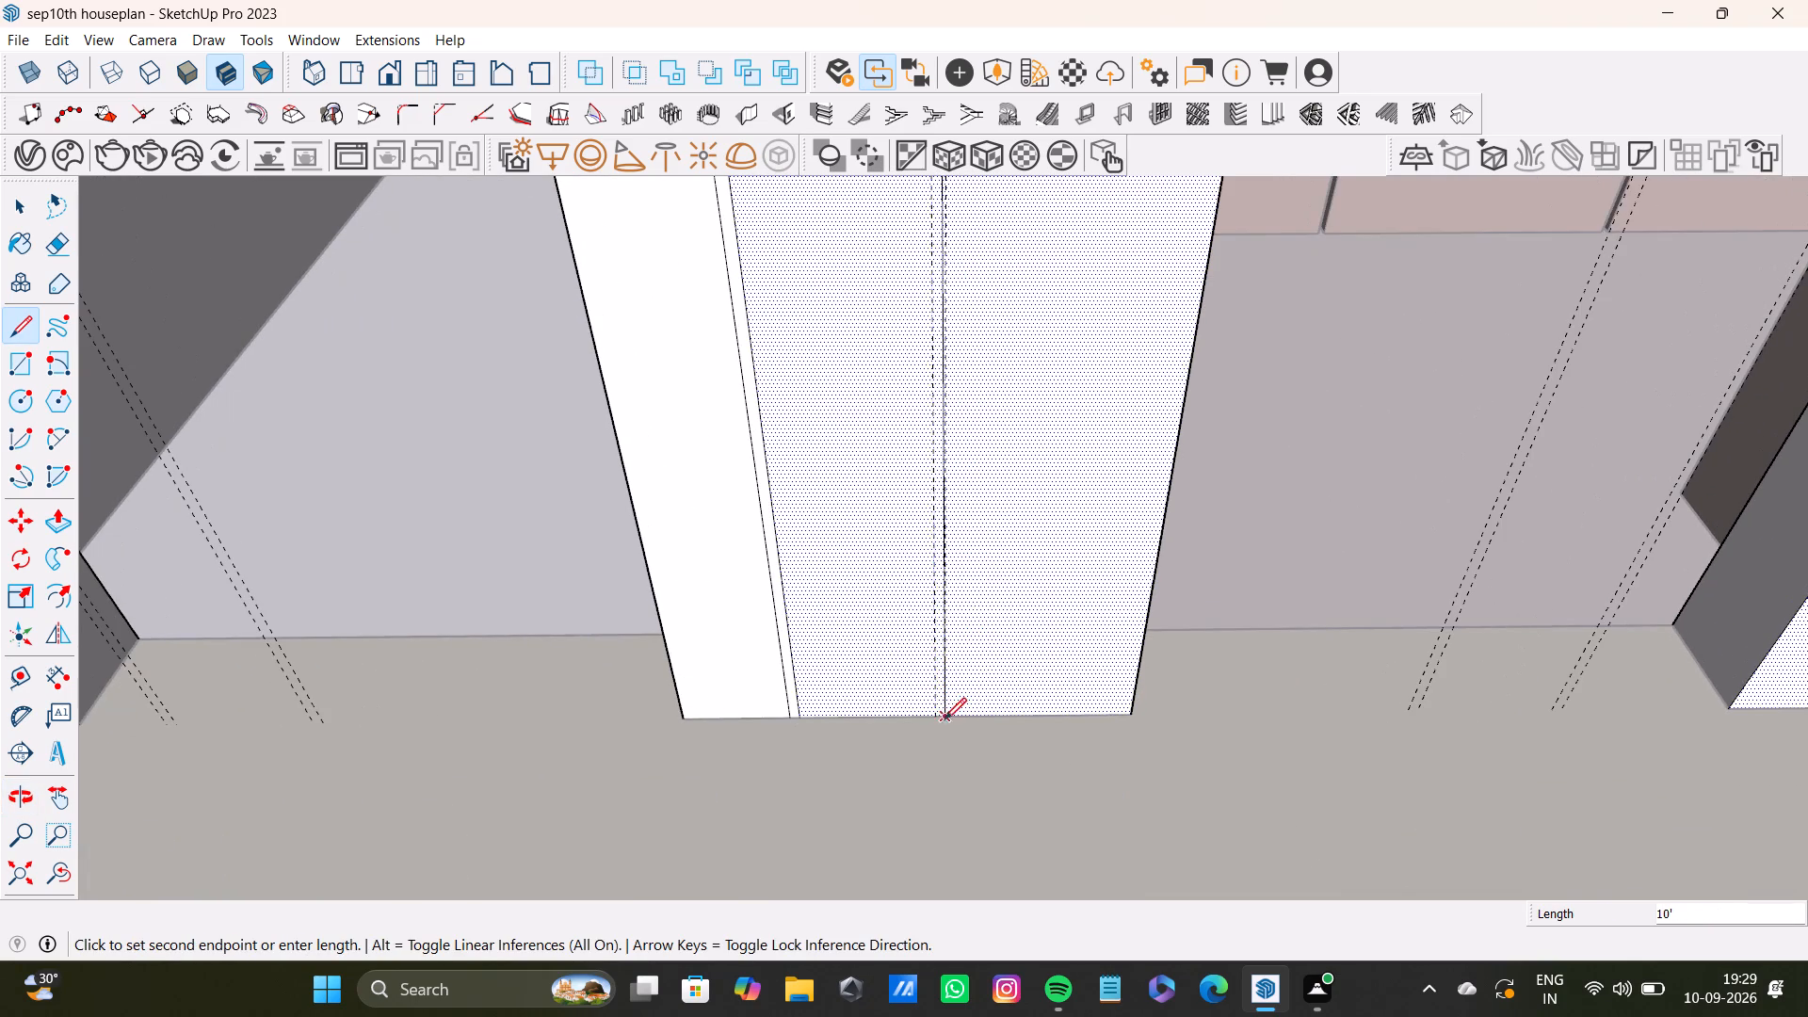
pyautogui.click(942, 721)
pyautogui.press('space')
# Draw a full-height line from the right guide of the second pair at the wall's top edge down to the floor.
pyautogui.scroll(-10, 941, 650)
pyautogui.keyDown('shift'); pyautogui.moveTo(921, 474); pyautogui.dragTo(923, 847, button='middle'); pyautogui.keyUp('shift')
pyautogui.scroll(-3, 876, 604)
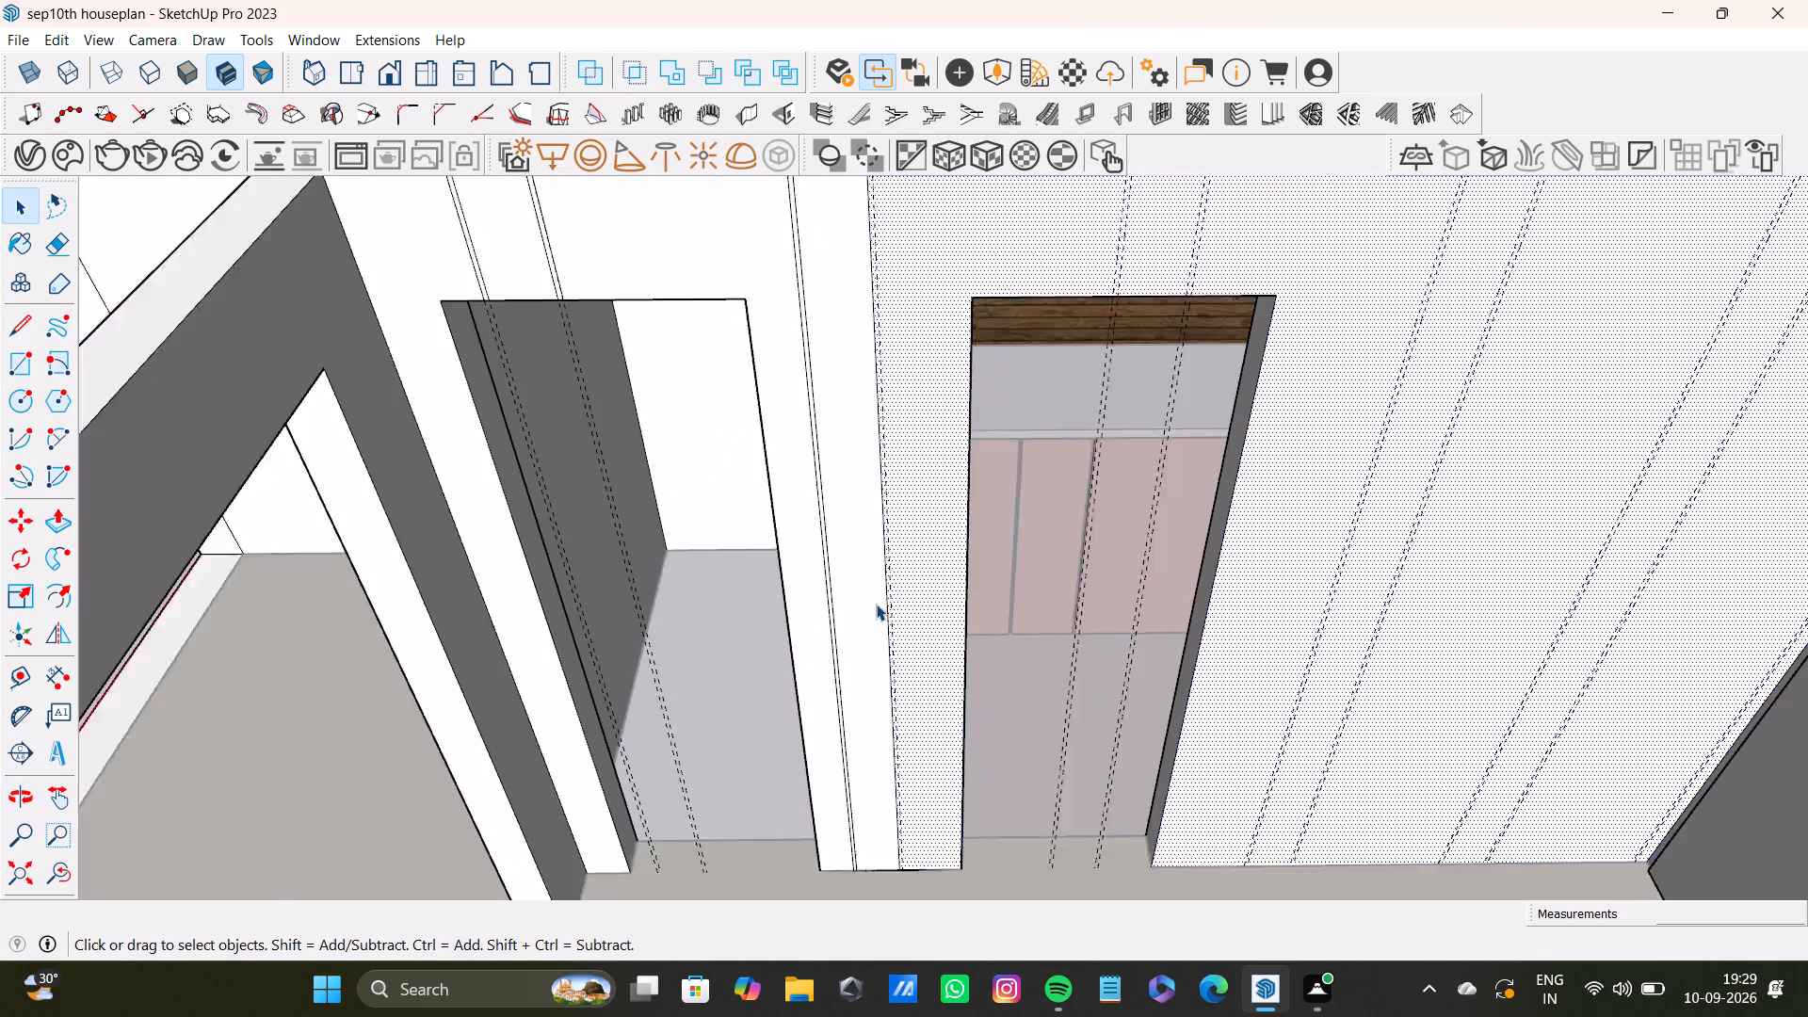
pyautogui.scroll(-6, 876, 604)
pyautogui.keyDown('shift'); pyautogui.moveTo(880, 531); pyautogui.dragTo(880, 644, button='middle'); pyautogui.keyUp('shift')
pyautogui.press('l')
pyautogui.scroll(11, 927, 625)
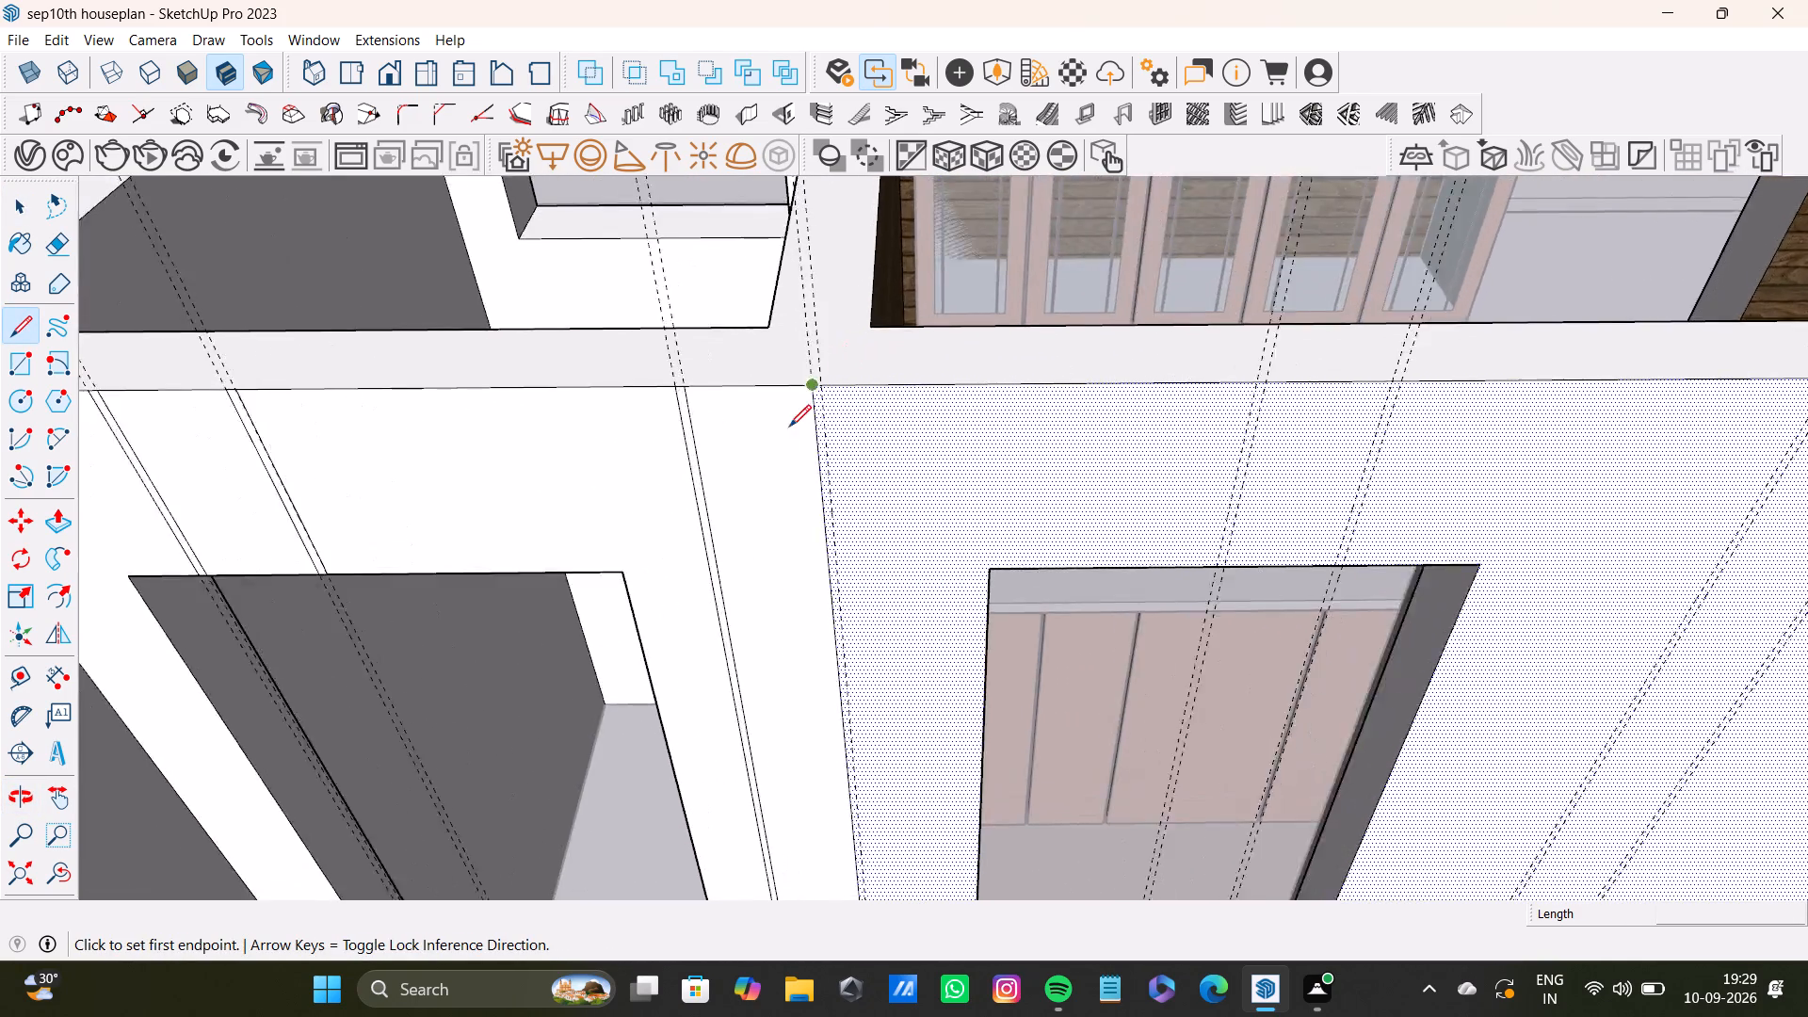
pyautogui.scroll(8, 789, 427)
pyautogui.click(861, 331)
pyautogui.scroll(-4, 857, 521)
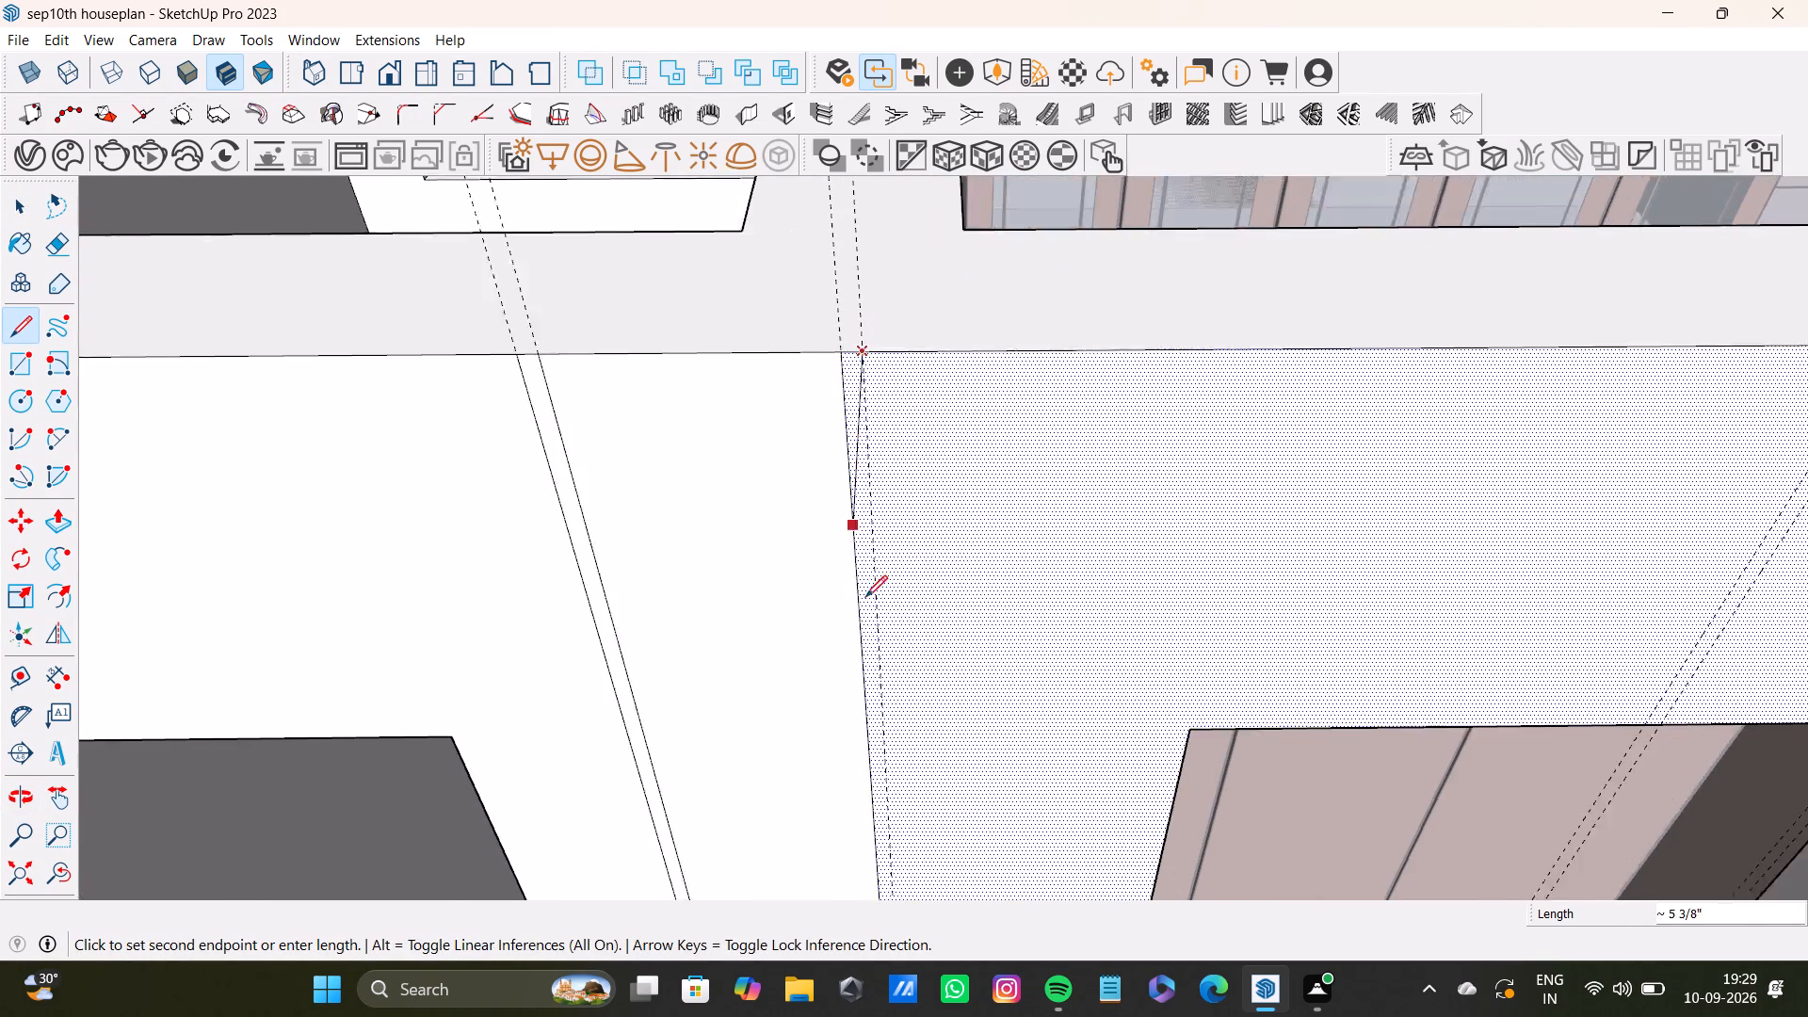
pyautogui.keyDown('shift'); pyautogui.moveTo(878, 597); pyautogui.dragTo(873, 341, button='middle'); pyautogui.keyUp('shift')
pyautogui.scroll(1, 868, 310)
pyautogui.scroll(-3, 885, 479)
pyautogui.keyDown('shift'); pyautogui.moveTo(894, 635); pyautogui.dragTo(870, 188, button='middle'); pyautogui.keyUp('shift')
pyautogui.scroll(3, 873, 329)
pyautogui.keyDown('shift'); pyautogui.moveTo(886, 494); pyautogui.dragTo(836, 176, button='middle'); pyautogui.keyUp('shift')
pyautogui.keyDown('shift'); pyautogui.scroll(3, 836, 224); pyautogui.keyUp('shift')
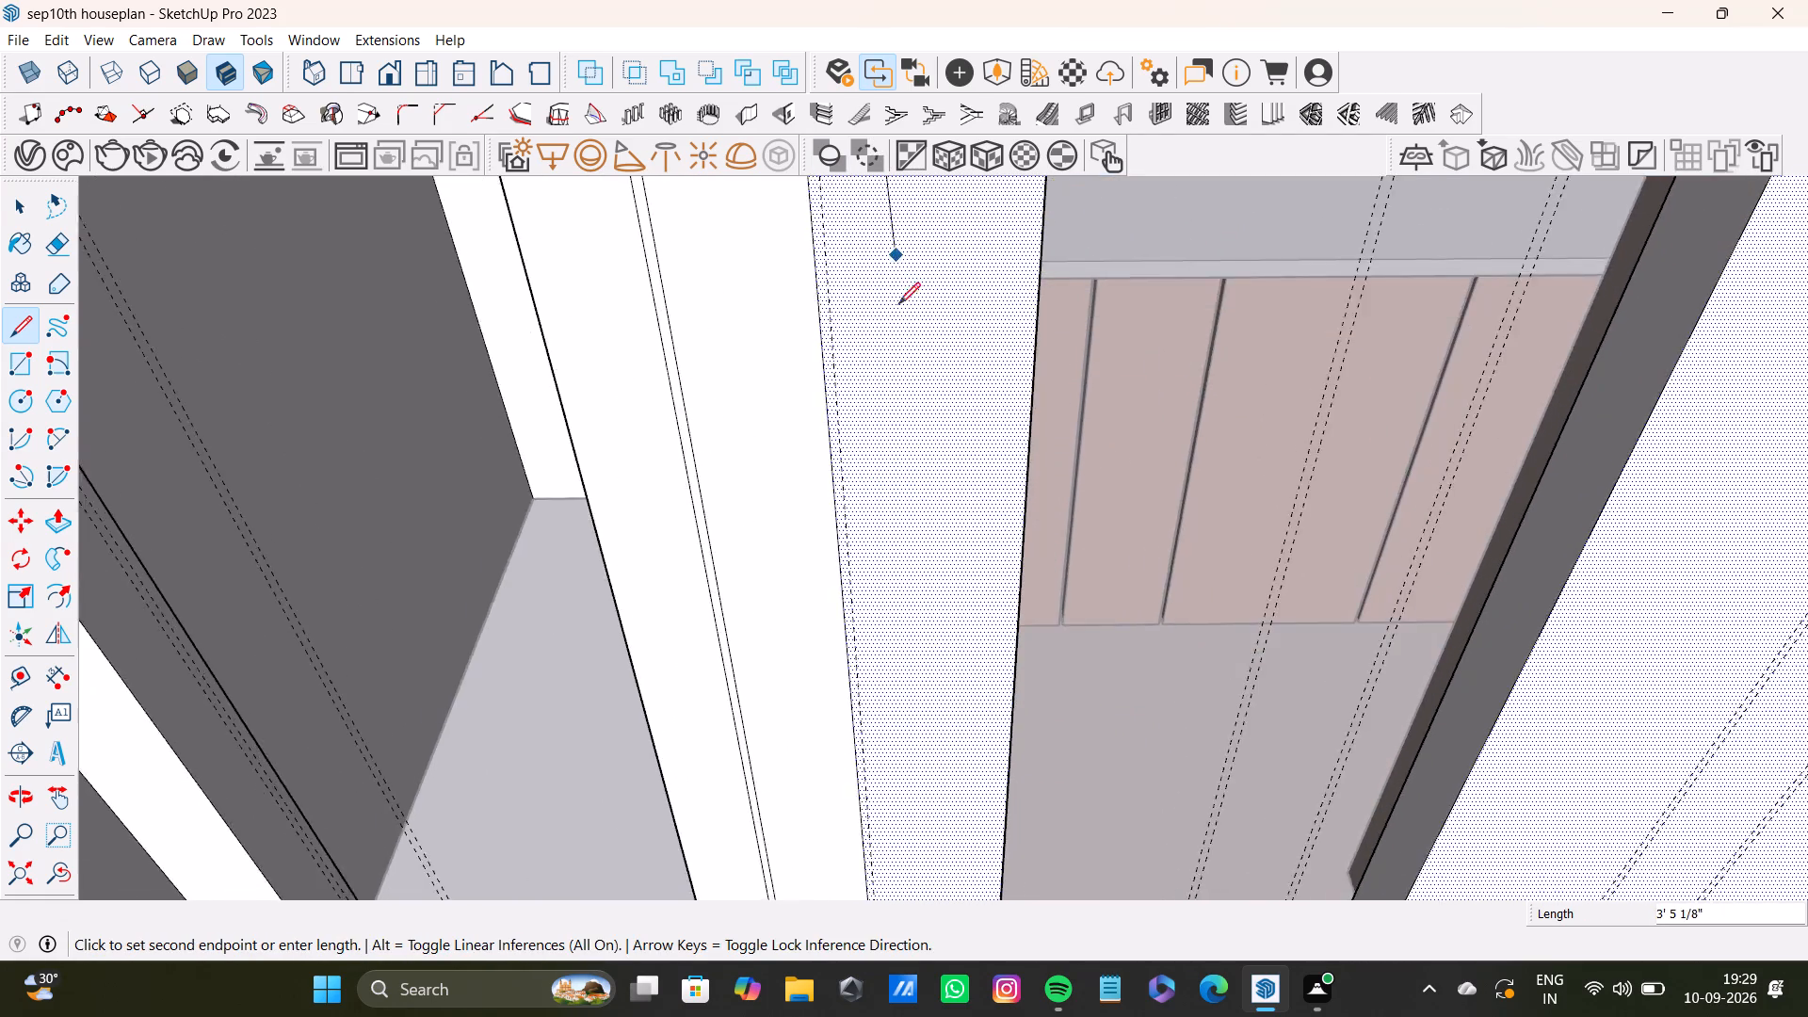
pyautogui.keyDown('shift'); pyautogui.scroll(6, 898, 304); pyautogui.keyUp('shift')
pyautogui.scroll(-3, 799, 752)
pyautogui.keyDown('shift'); pyautogui.moveTo(797, 762); pyautogui.dragTo(755, 362, button='middle'); pyautogui.keyUp('shift')
pyautogui.scroll(1, 744, 272)
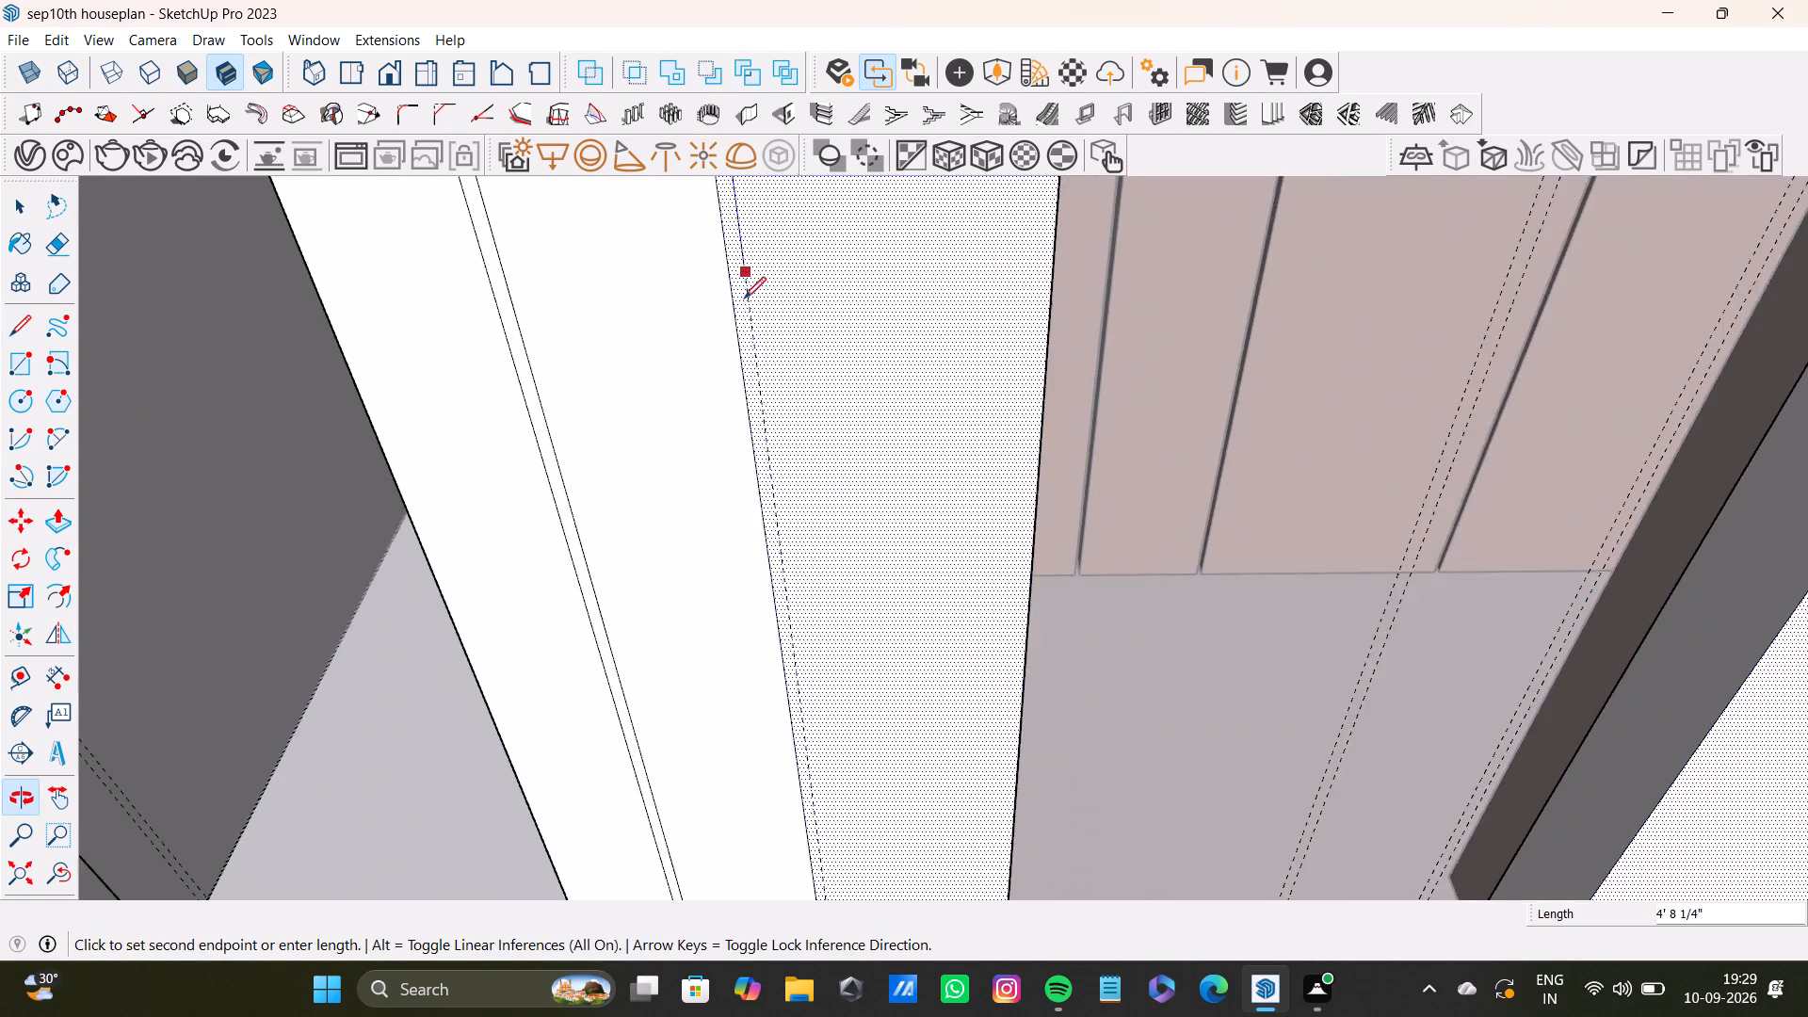
pyautogui.scroll(-3, 756, 397)
pyautogui.moveTo(783, 638); pyautogui.dragTo(755, 309, button='middle')
pyautogui.scroll(3, 765, 467)
pyautogui.scroll(2, 795, 603)
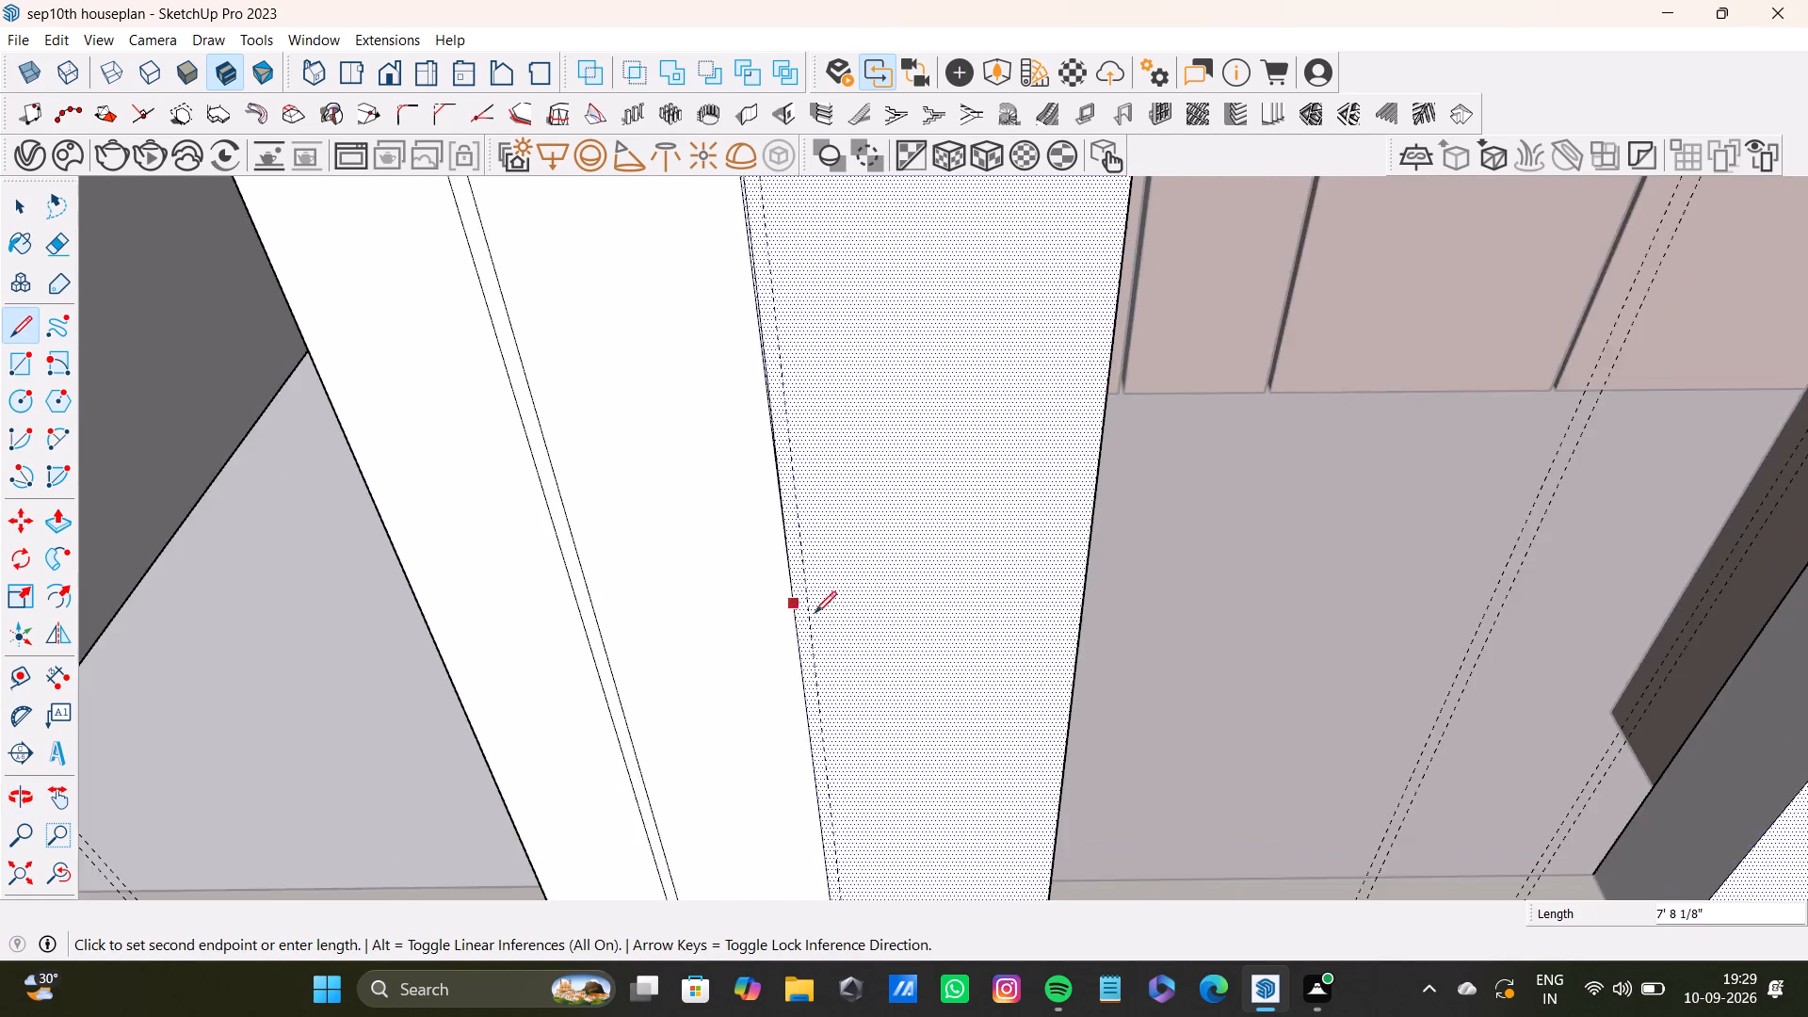
pyautogui.scroll(3, 815, 613)
pyautogui.moveTo(808, 640); pyautogui.dragTo(815, 292, button='middle')
pyautogui.keyDown('shift'); pyautogui.scroll(3, 818, 269); pyautogui.keyUp('shift')
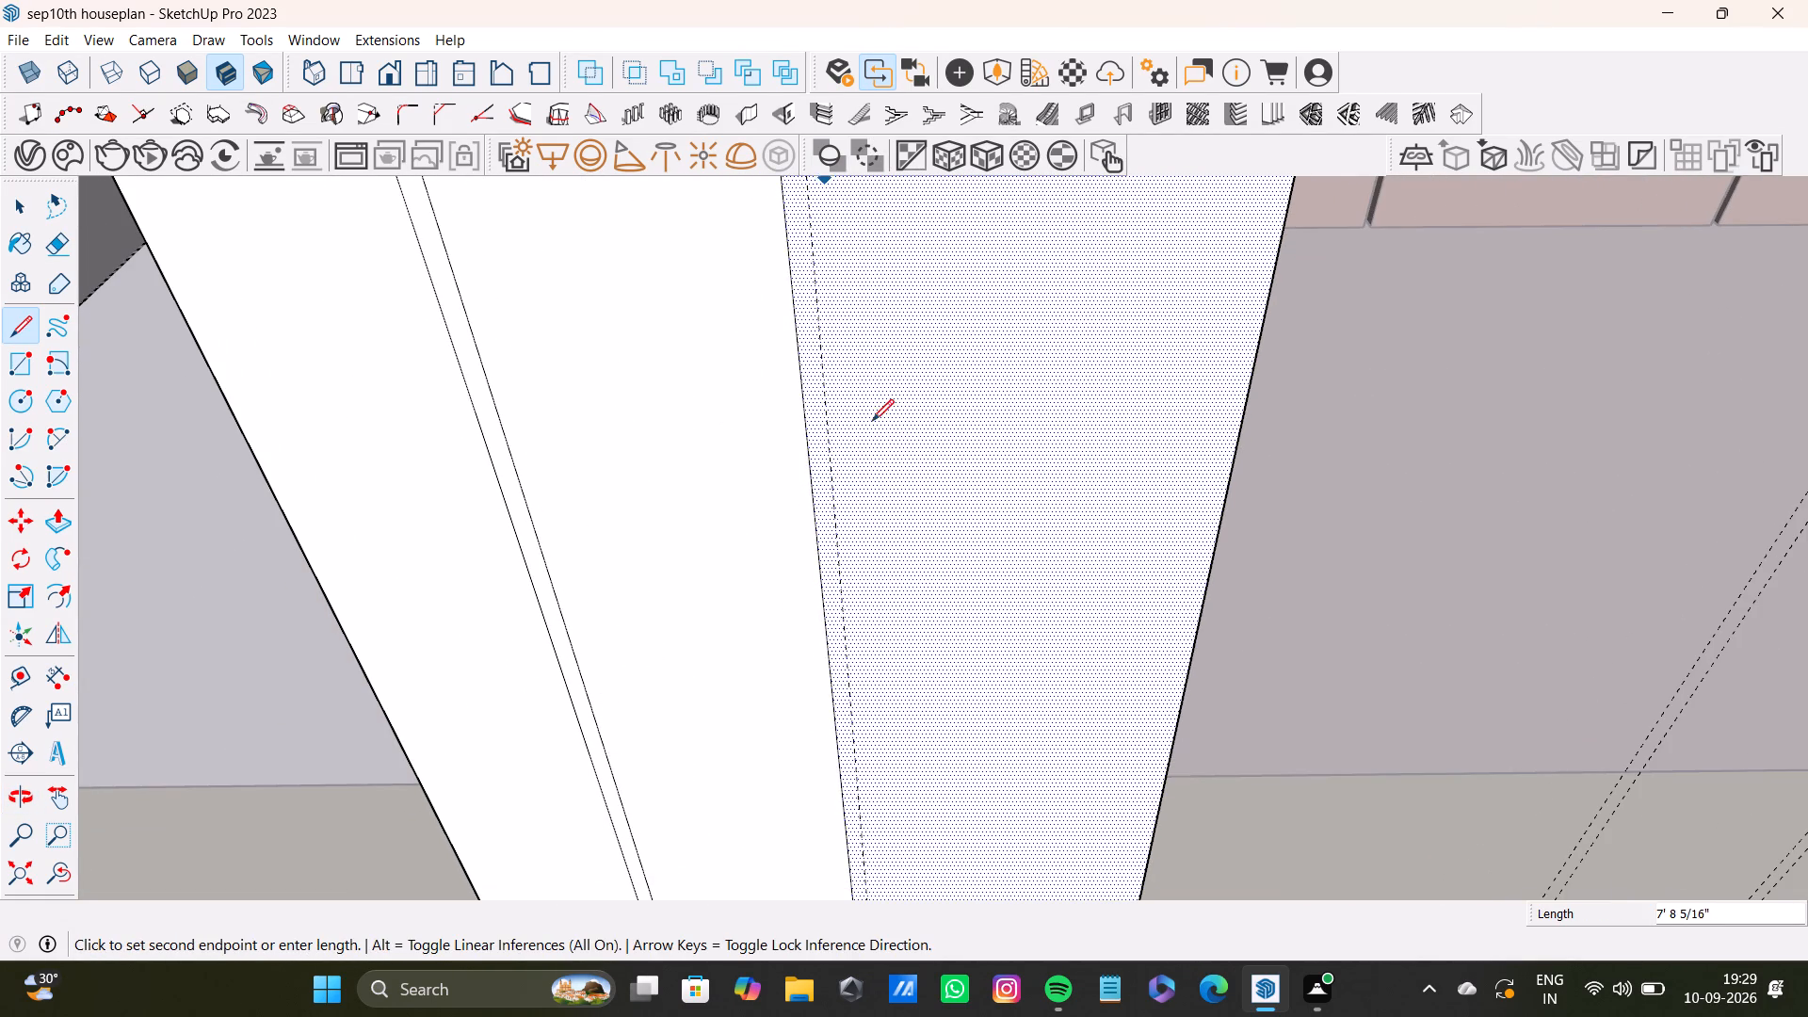
pyautogui.scroll(6, 872, 549)
pyautogui.keyDown('shift'); pyautogui.moveTo(856, 700); pyautogui.dragTo(806, 528, button='middle'); pyautogui.keyUp('shift')
pyautogui.scroll(-7, 822, 531)
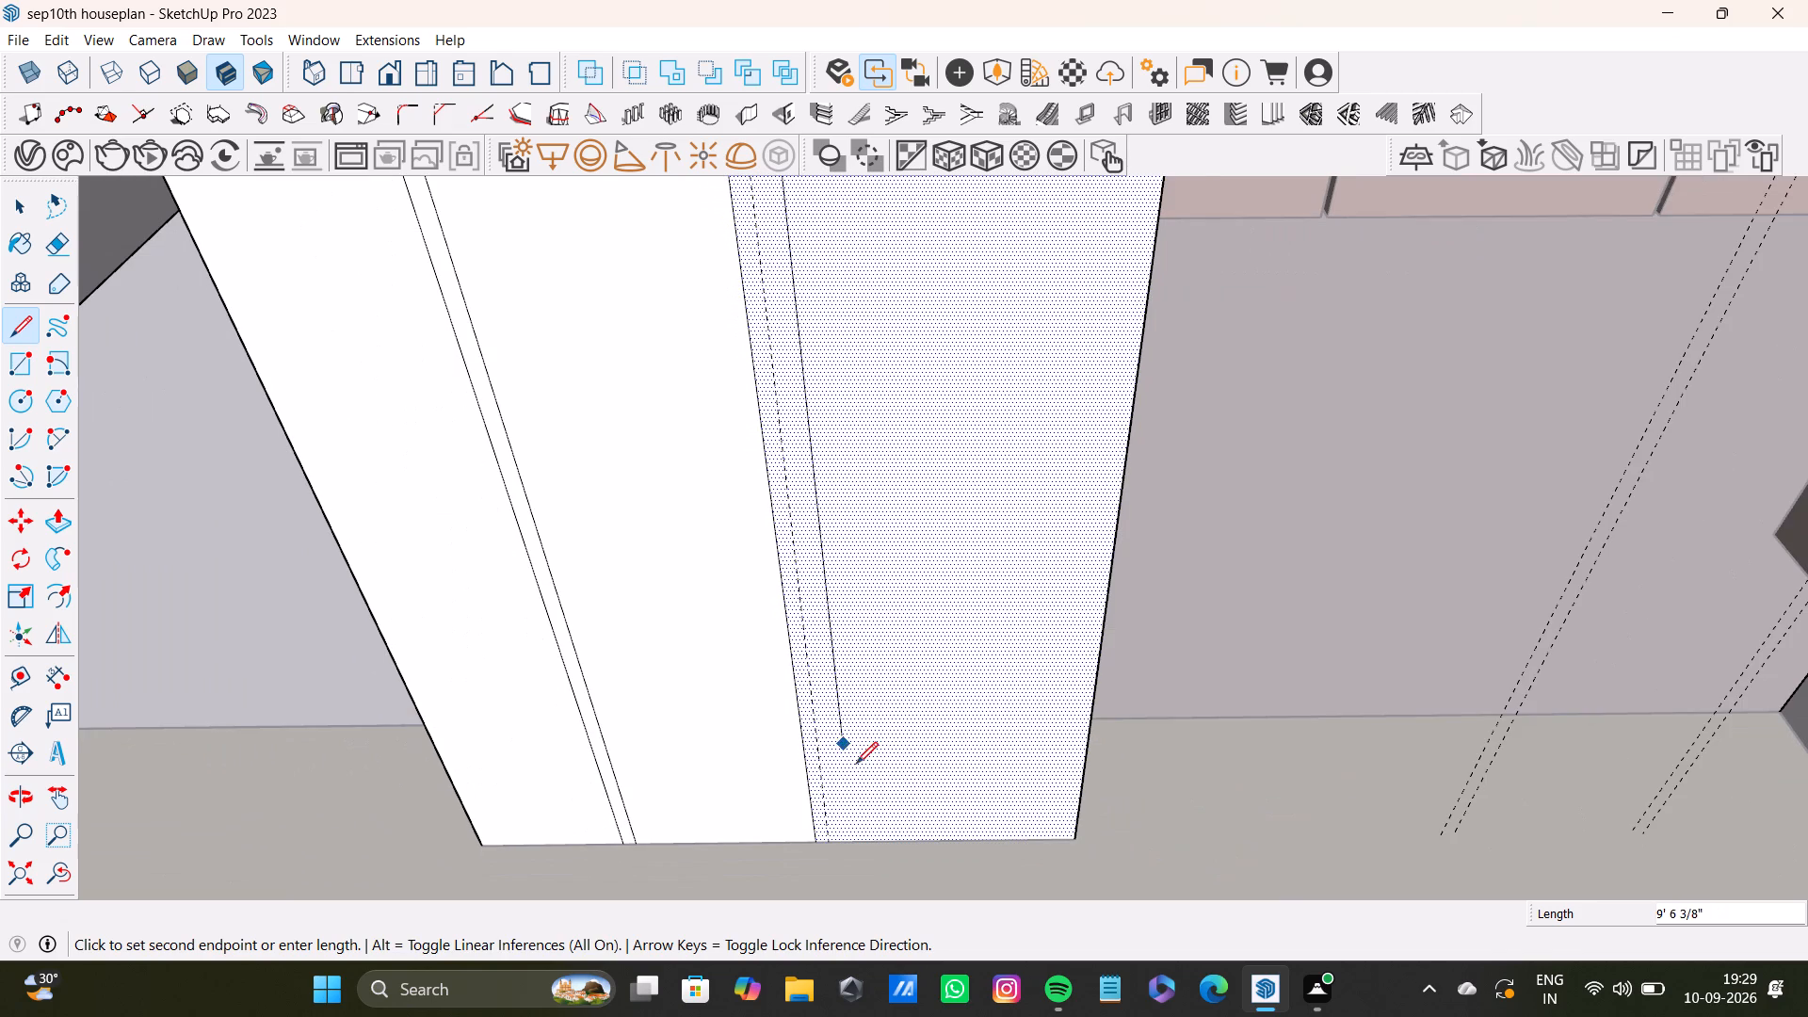
pyautogui.click(827, 846)
pyautogui.press('space')
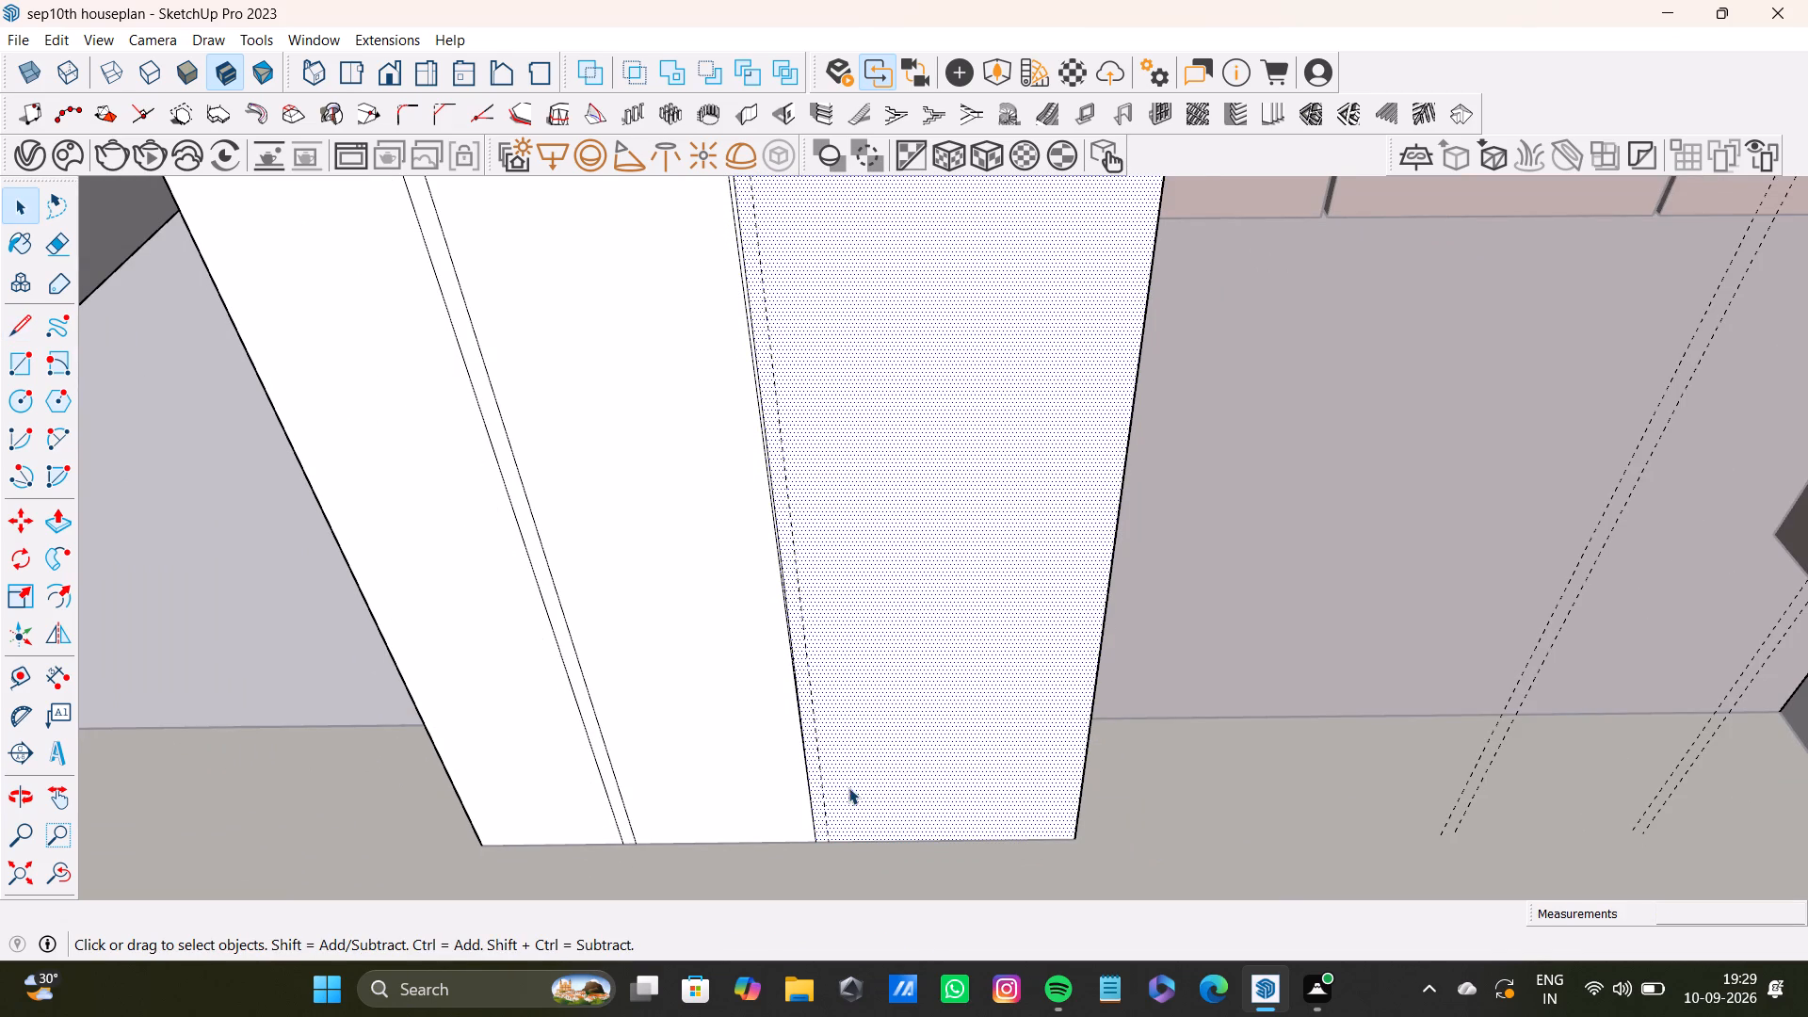
# Undo the last line drawn from the right guide of the second pair between the doorways.
pyautogui.hotkey('ctrl', 'z')
# Draw a 10' vertical line along the right guide of the second pair between the doorways, from the wall's top edge to the floor.
pyautogui.scroll(-8, 839, 429)
pyautogui.keyDown('shift'); pyautogui.moveTo(859, 365); pyautogui.dragTo(877, 473, button='middle'); pyautogui.keyUp('shift')
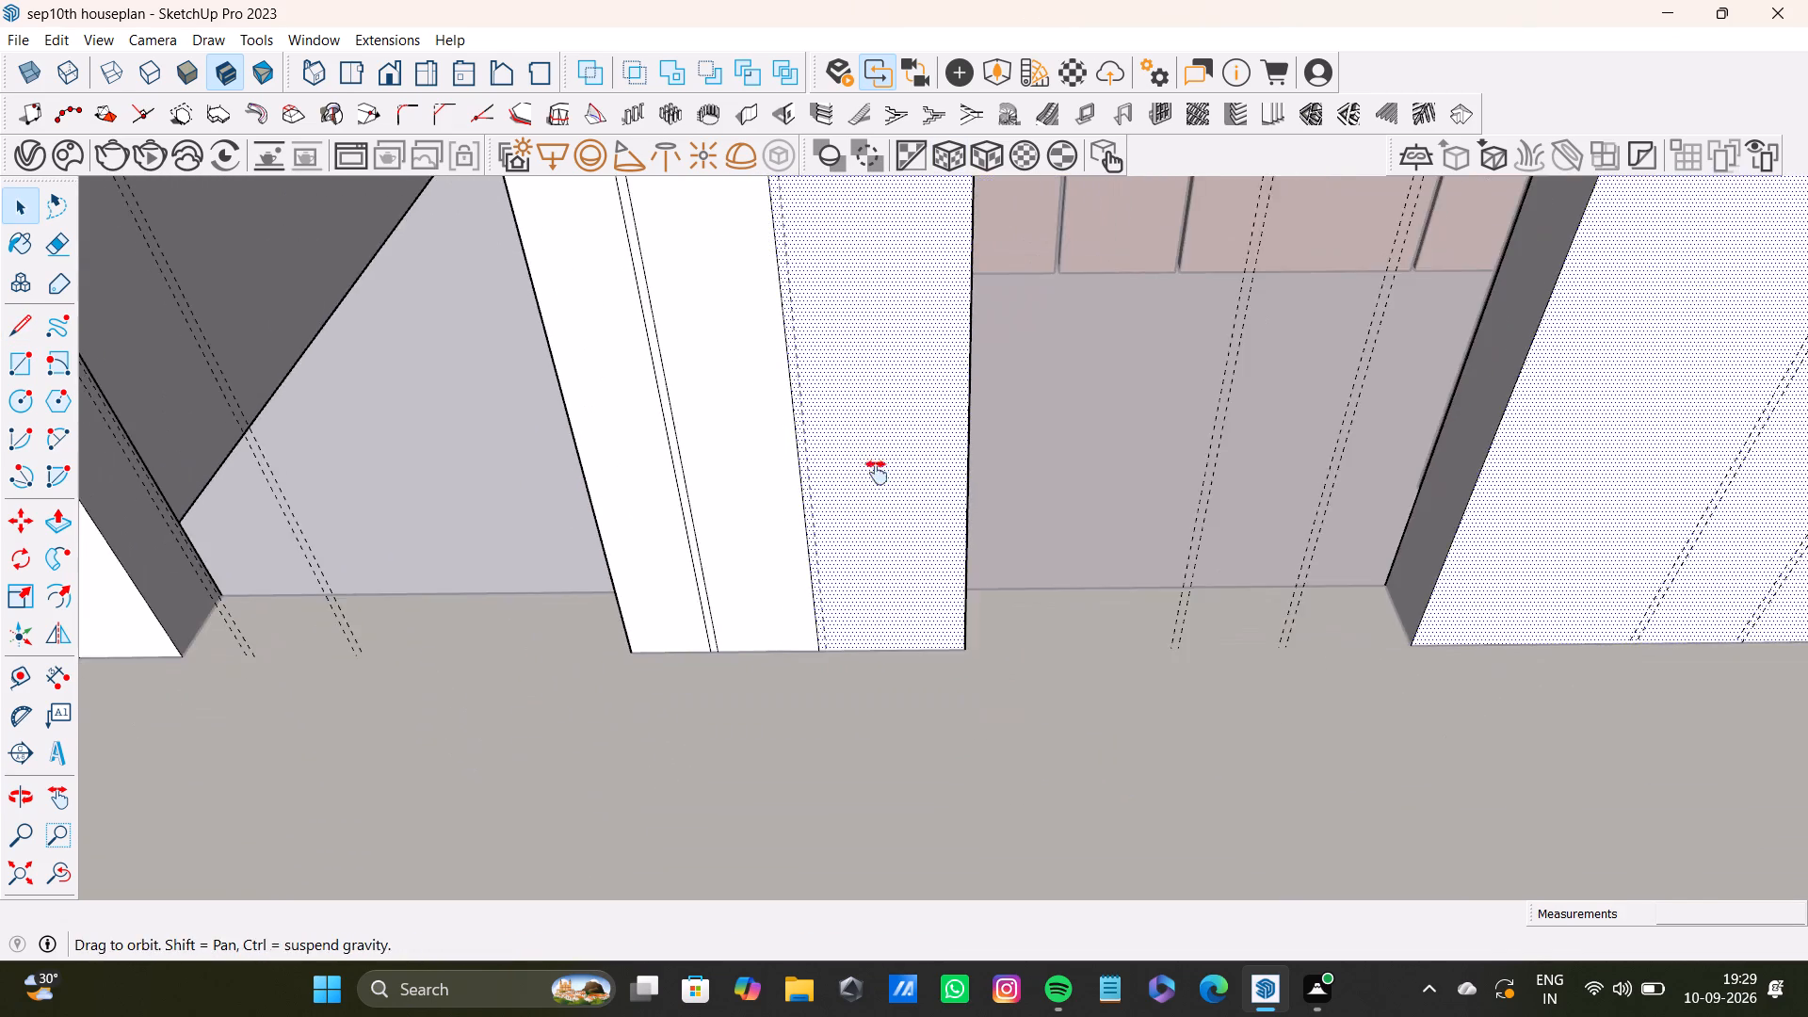
pyautogui.keyDown('shift'); pyautogui.moveTo(877, 473); pyautogui.dragTo(886, 717, button='middle'); pyautogui.keyUp('shift')
pyautogui.scroll(-9, 832, 589)
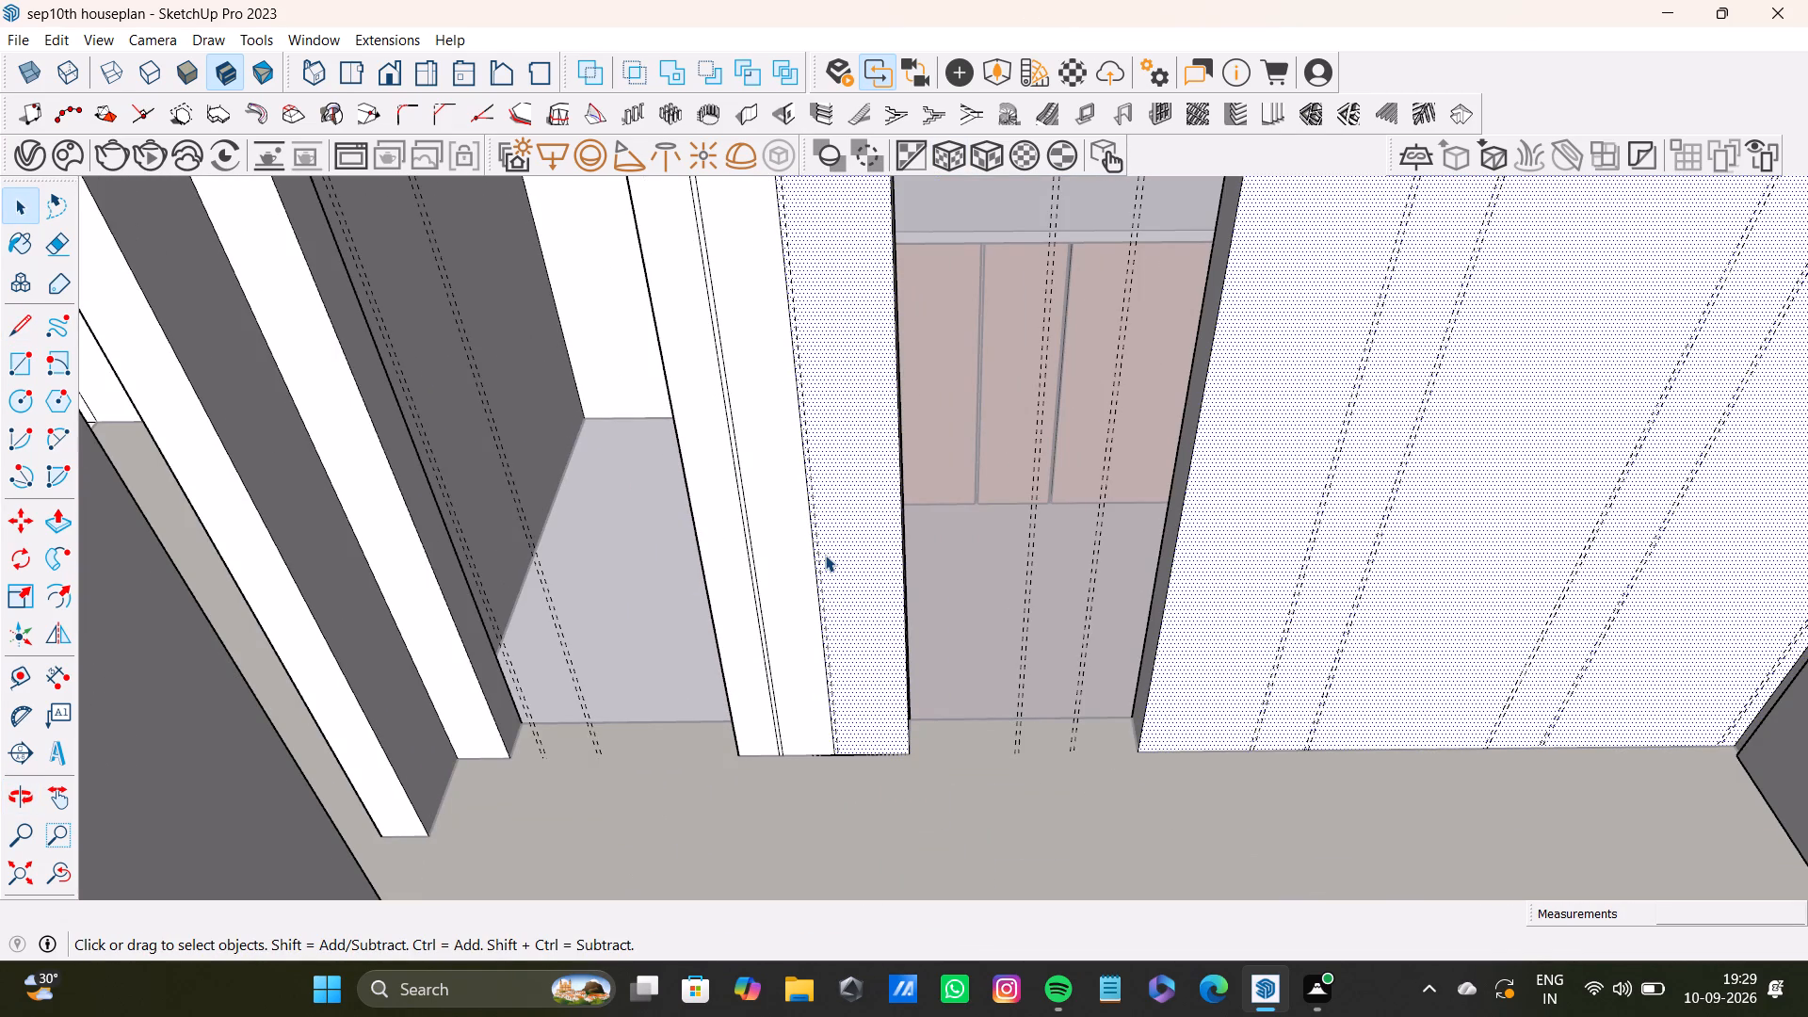
pyautogui.moveTo(818, 398); pyautogui.dragTo(851, 660, button='middle')
pyautogui.scroll(-5, 856, 631)
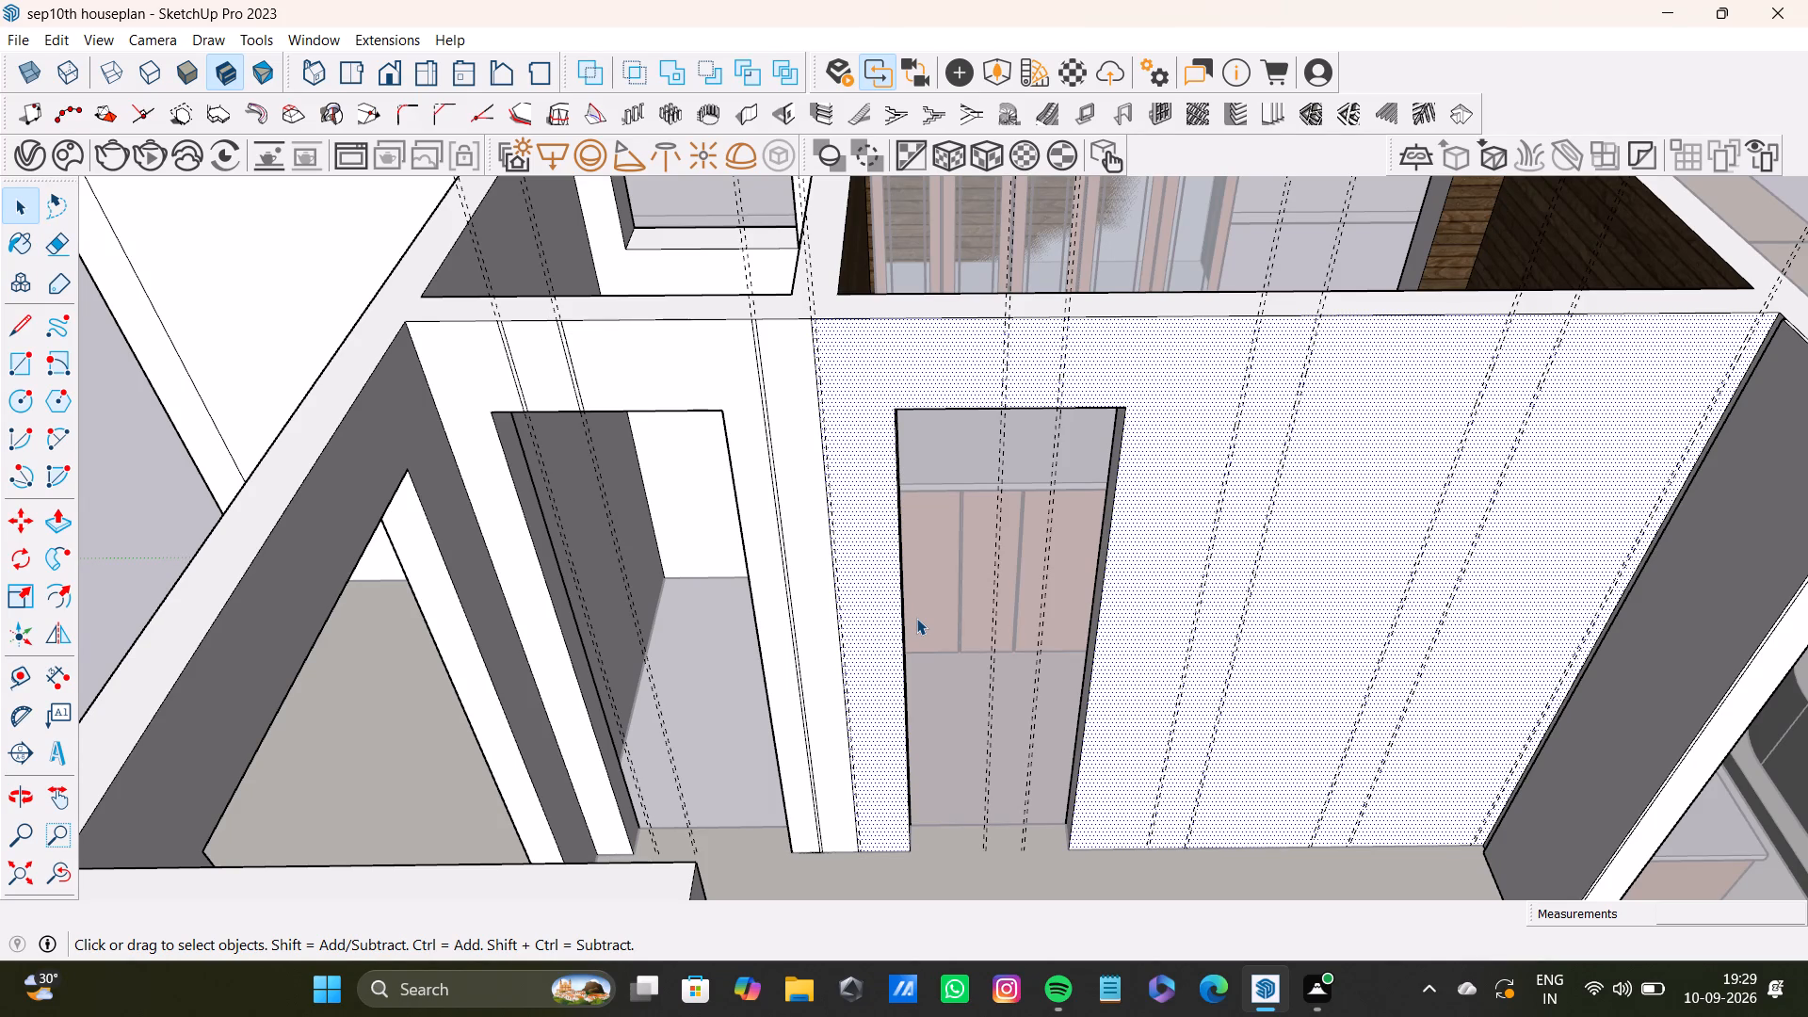
pyautogui.moveTo(16, 322); pyautogui.dragTo(62, 312)
pyautogui.scroll(3, 758, 328)
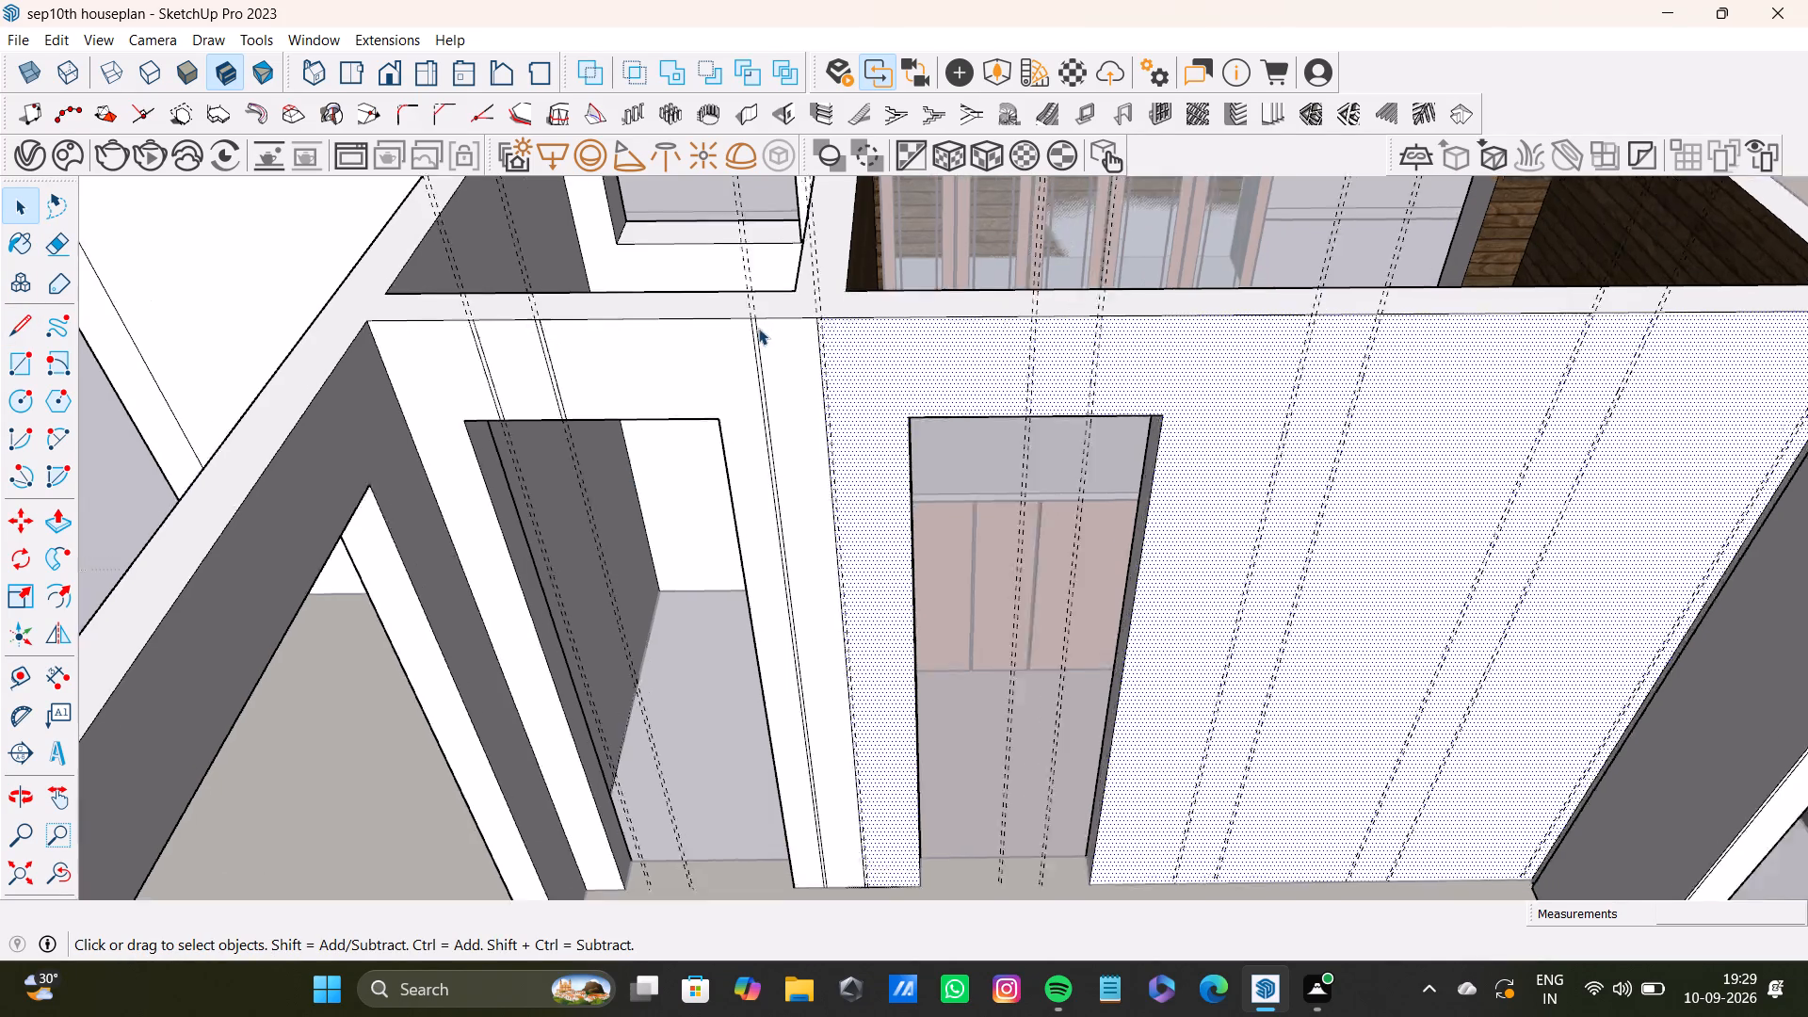
pyautogui.scroll(8, 758, 328)
pyautogui.click(30, 324)
pyautogui.scroll(9, 960, 326)
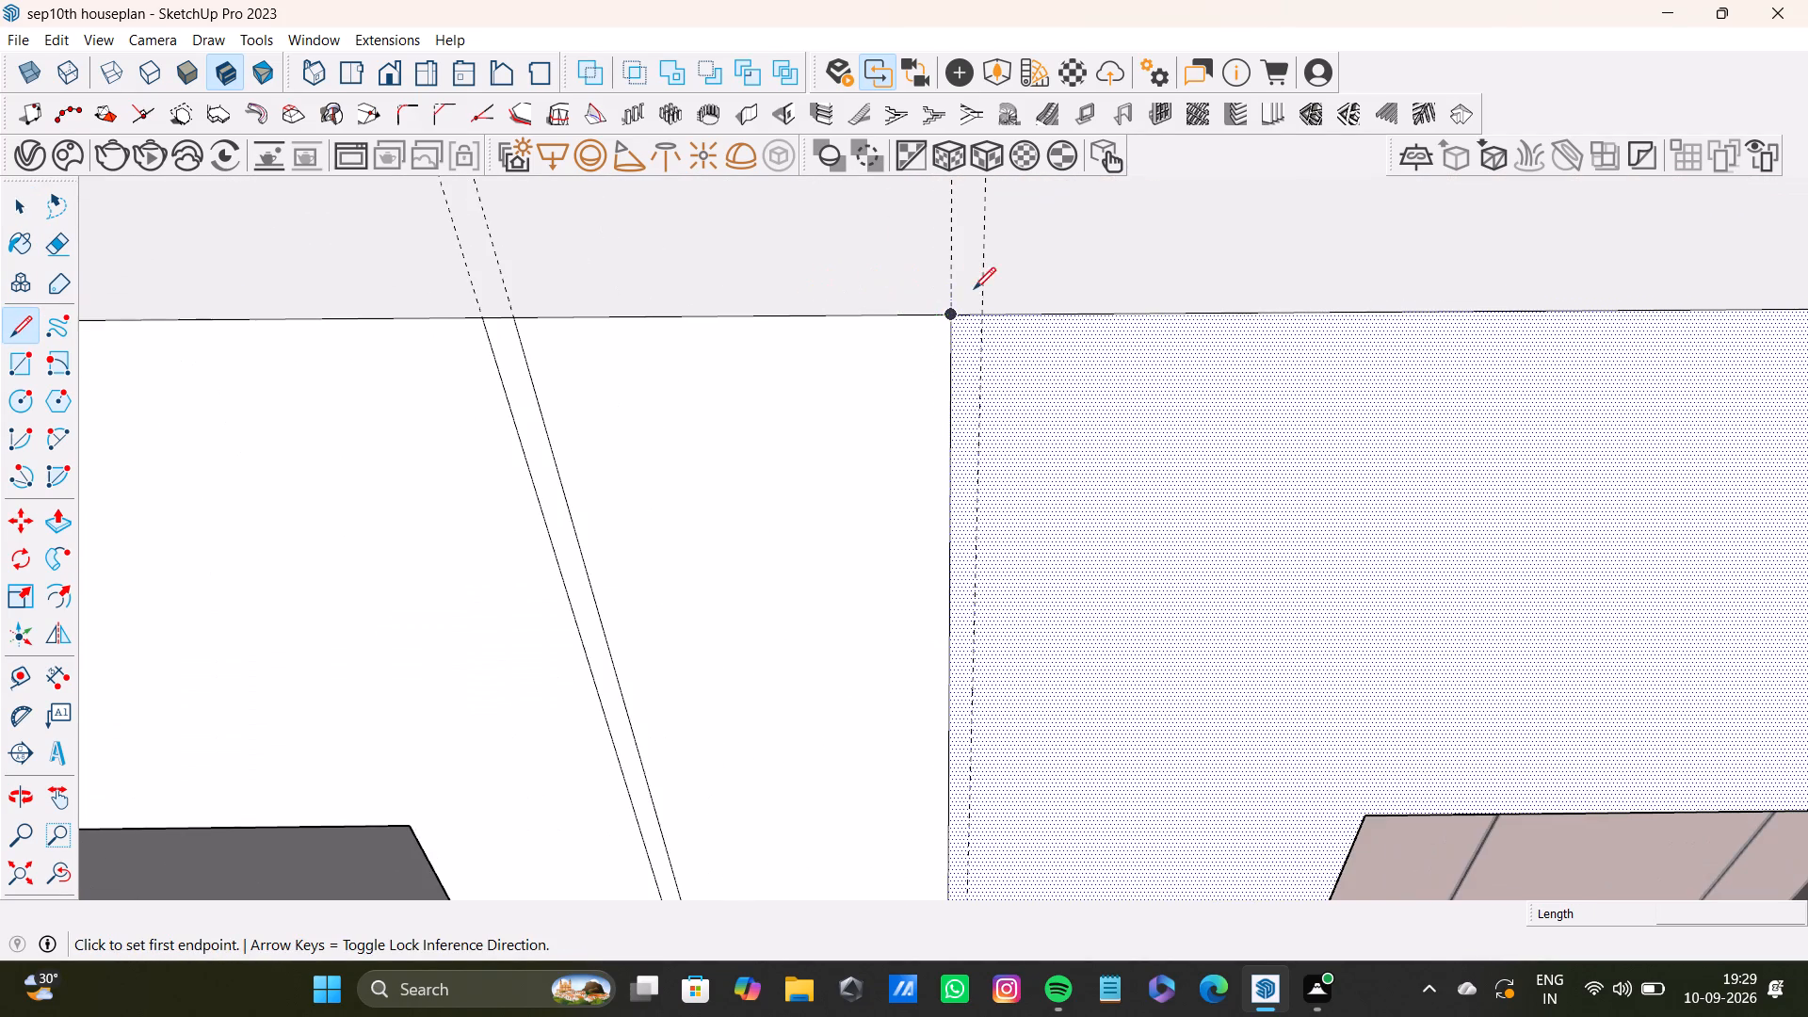
pyautogui.click(985, 313)
pyautogui.scroll(-4, 1011, 532)
pyautogui.keyDown('shift'); pyautogui.moveTo(980, 637); pyautogui.dragTo(1020, 264, button='middle'); pyautogui.keyUp('shift')
pyautogui.keyDown('shift'); pyautogui.scroll(1, 1008, 187); pyautogui.keyUp('shift')
pyautogui.scroll(-3, 1025, 380)
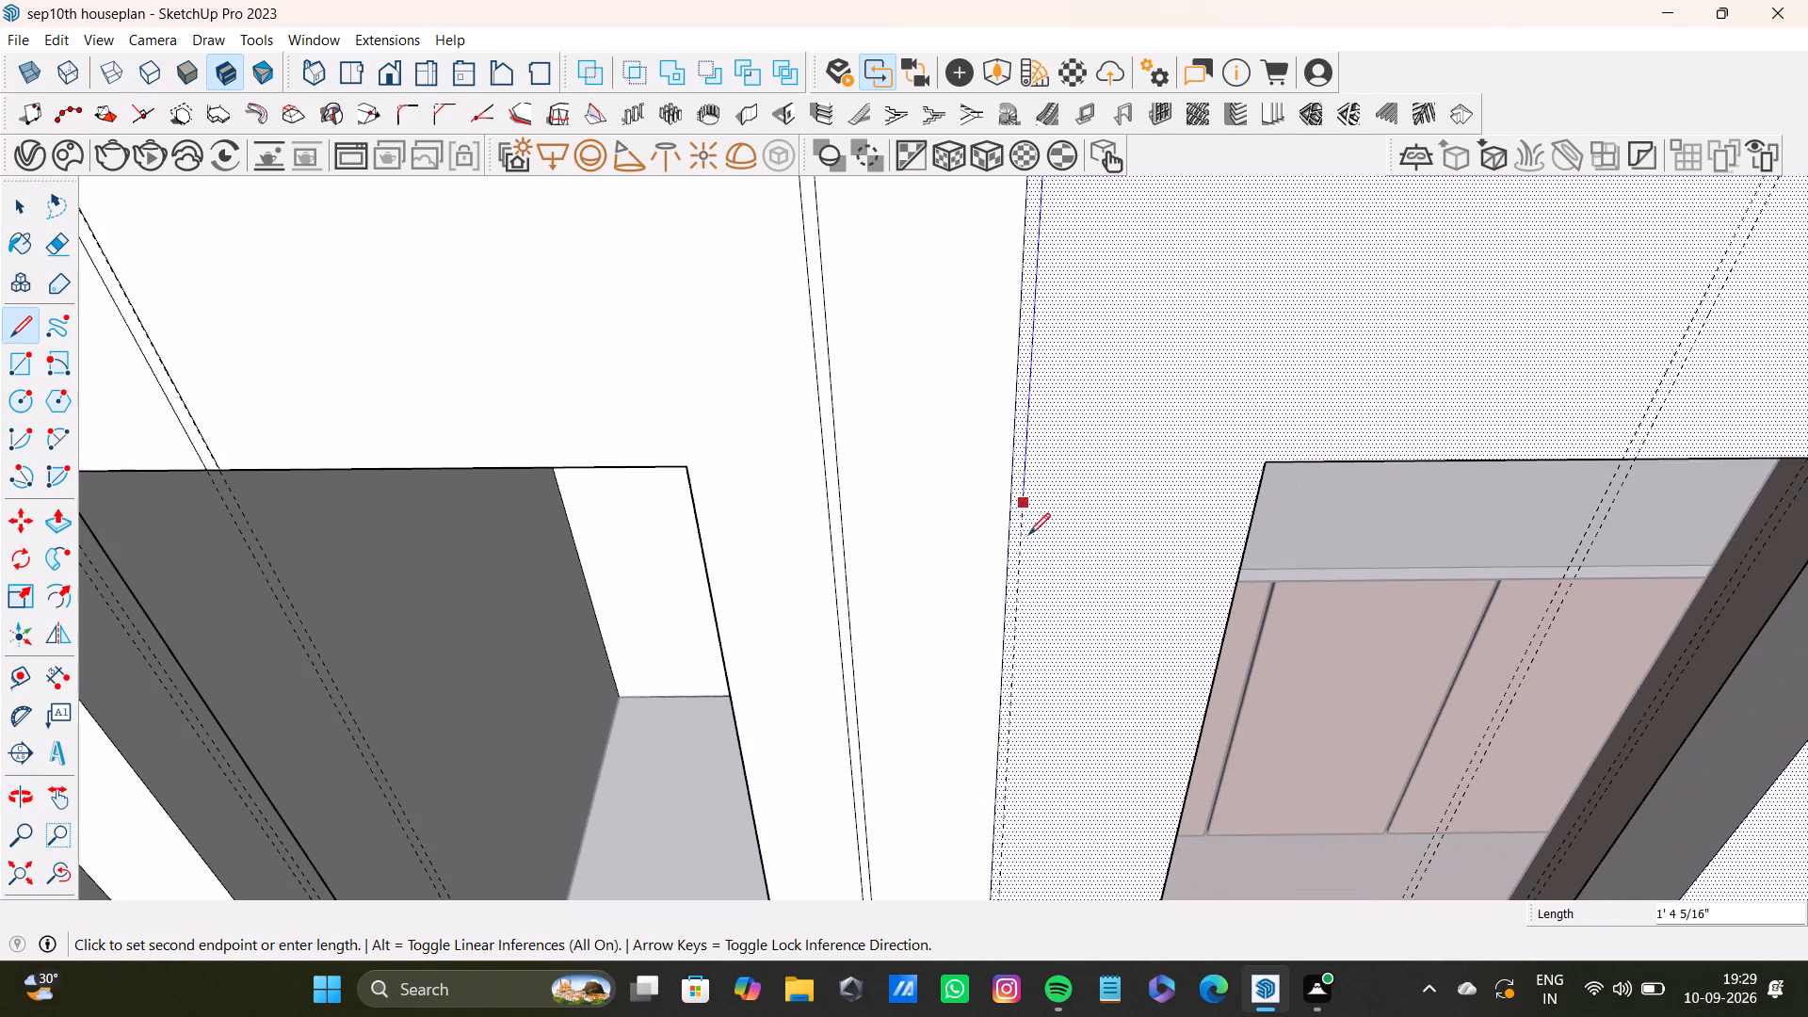
pyautogui.moveTo(1012, 667); pyautogui.dragTo(1016, 113, button='middle')
pyautogui.scroll(7, 1081, 335)
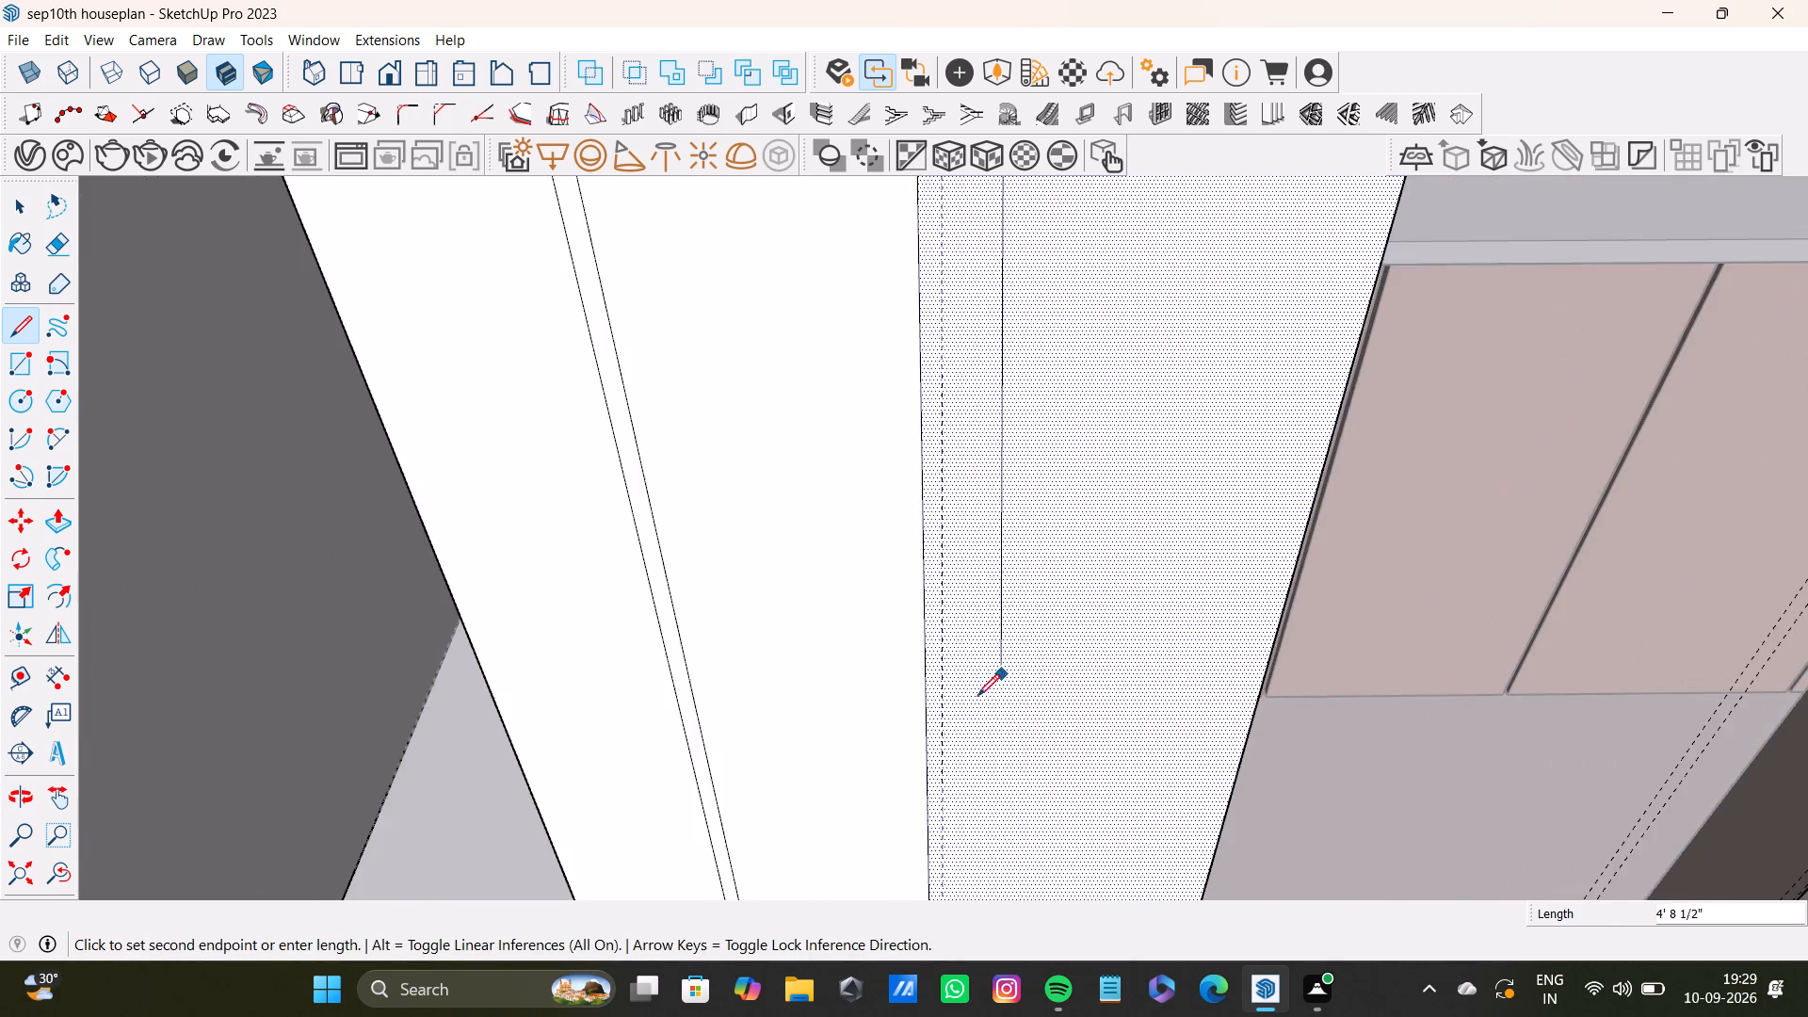
pyautogui.scroll(3, 977, 696)
pyautogui.moveTo(948, 741); pyautogui.dragTo(866, 0, button='middle')
pyautogui.scroll(-1, 915, 589)
pyautogui.scroll(-2, 913, 741)
pyautogui.moveTo(916, 768); pyautogui.dragTo(906, 745, button='middle')
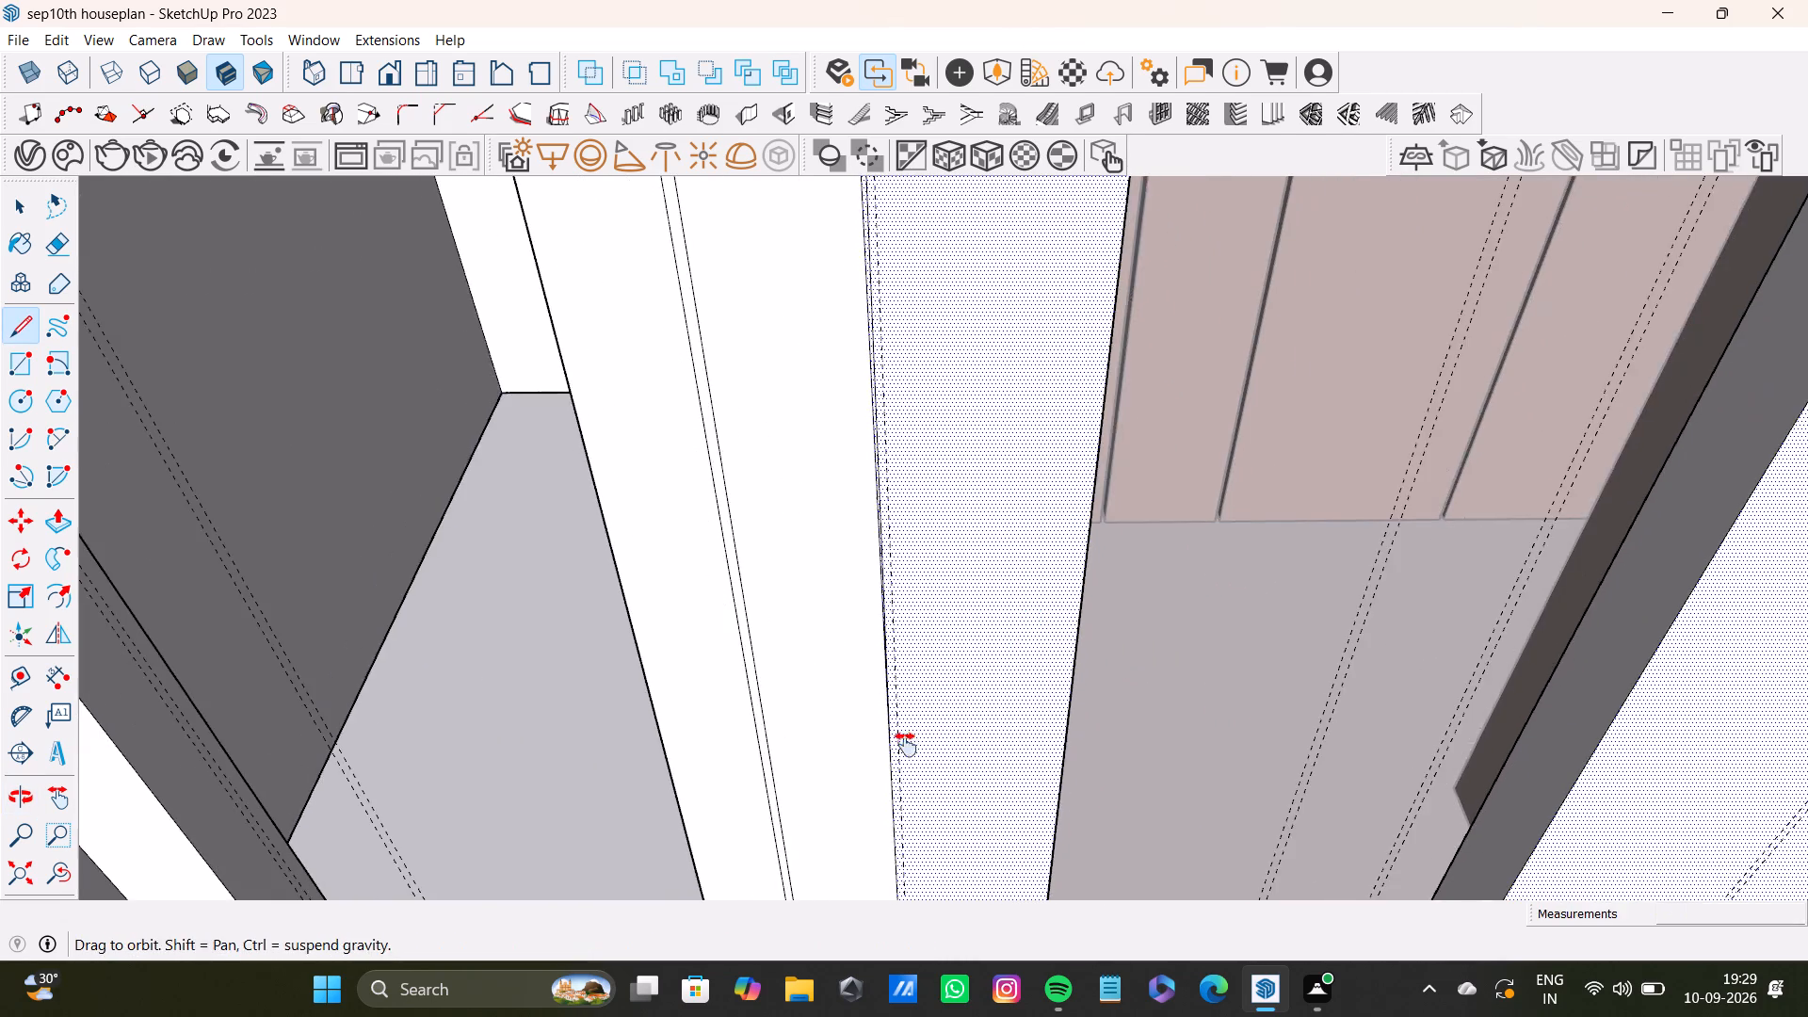
pyautogui.moveTo(906, 745); pyautogui.dragTo(909, 154, button='middle')
pyautogui.scroll(10, 935, 351)
pyautogui.click(875, 689)
pyautogui.press('space')
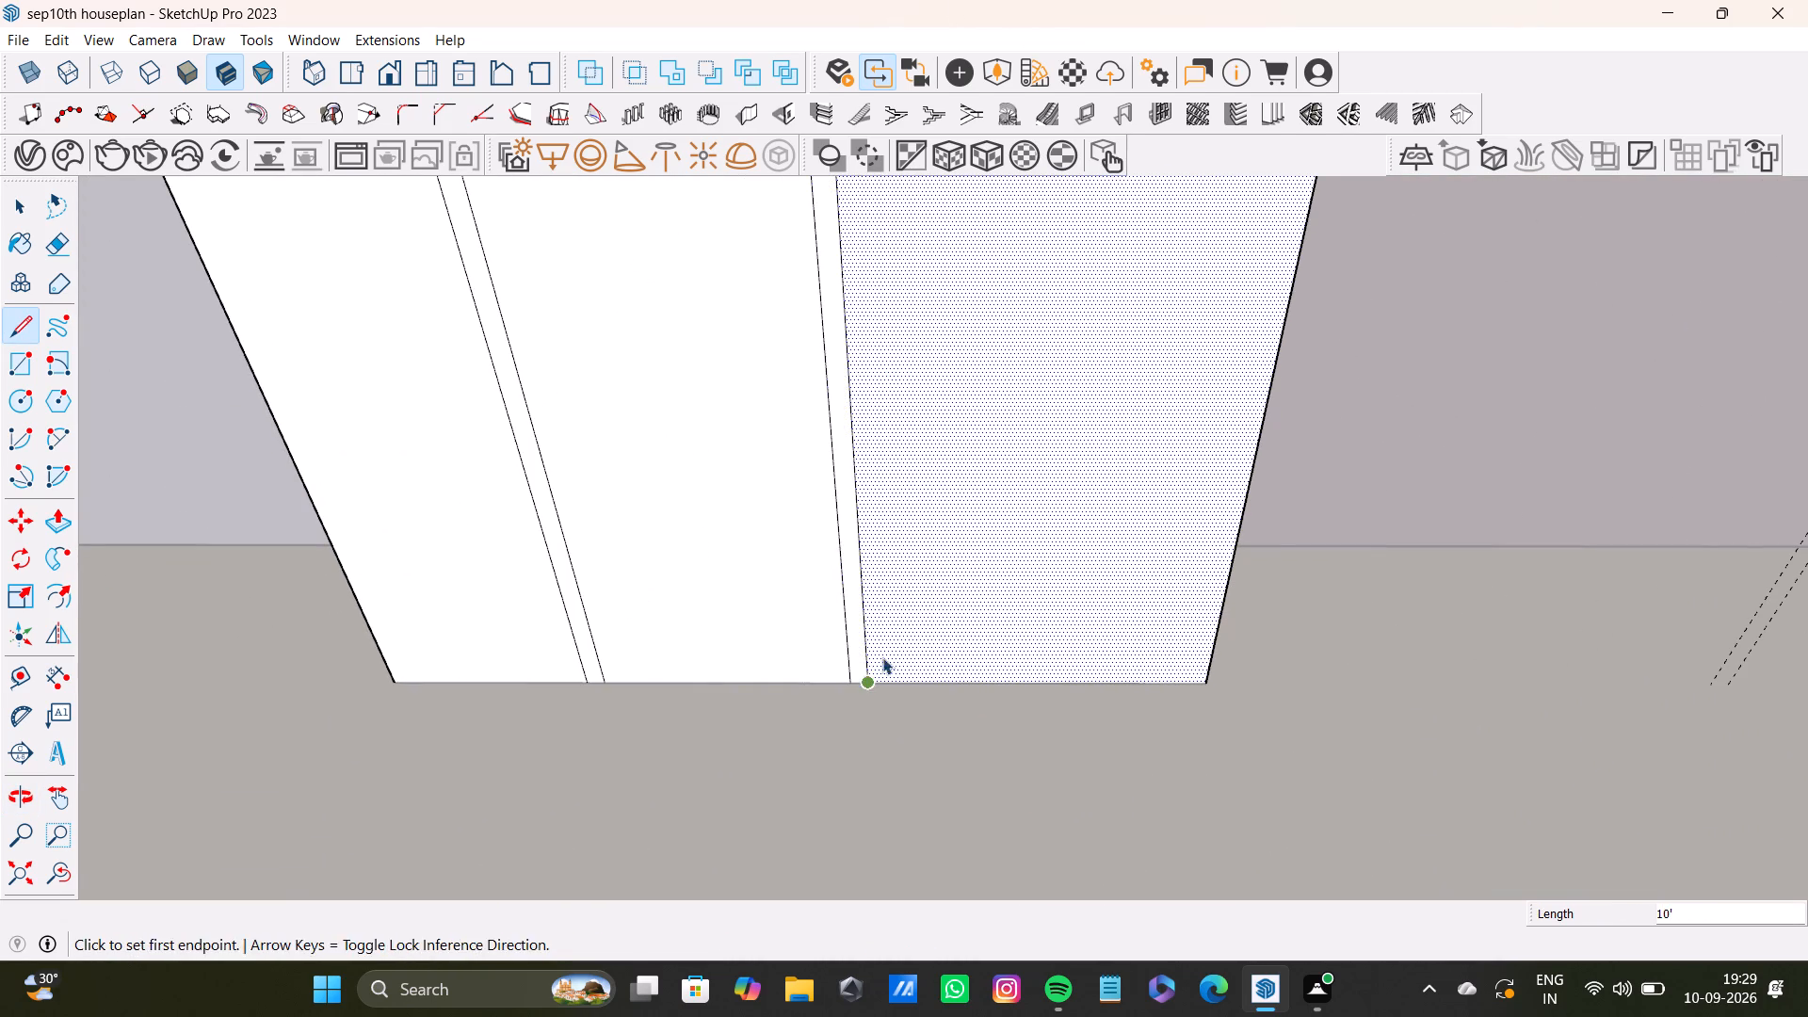
pyautogui.scroll(-4, 887, 654)
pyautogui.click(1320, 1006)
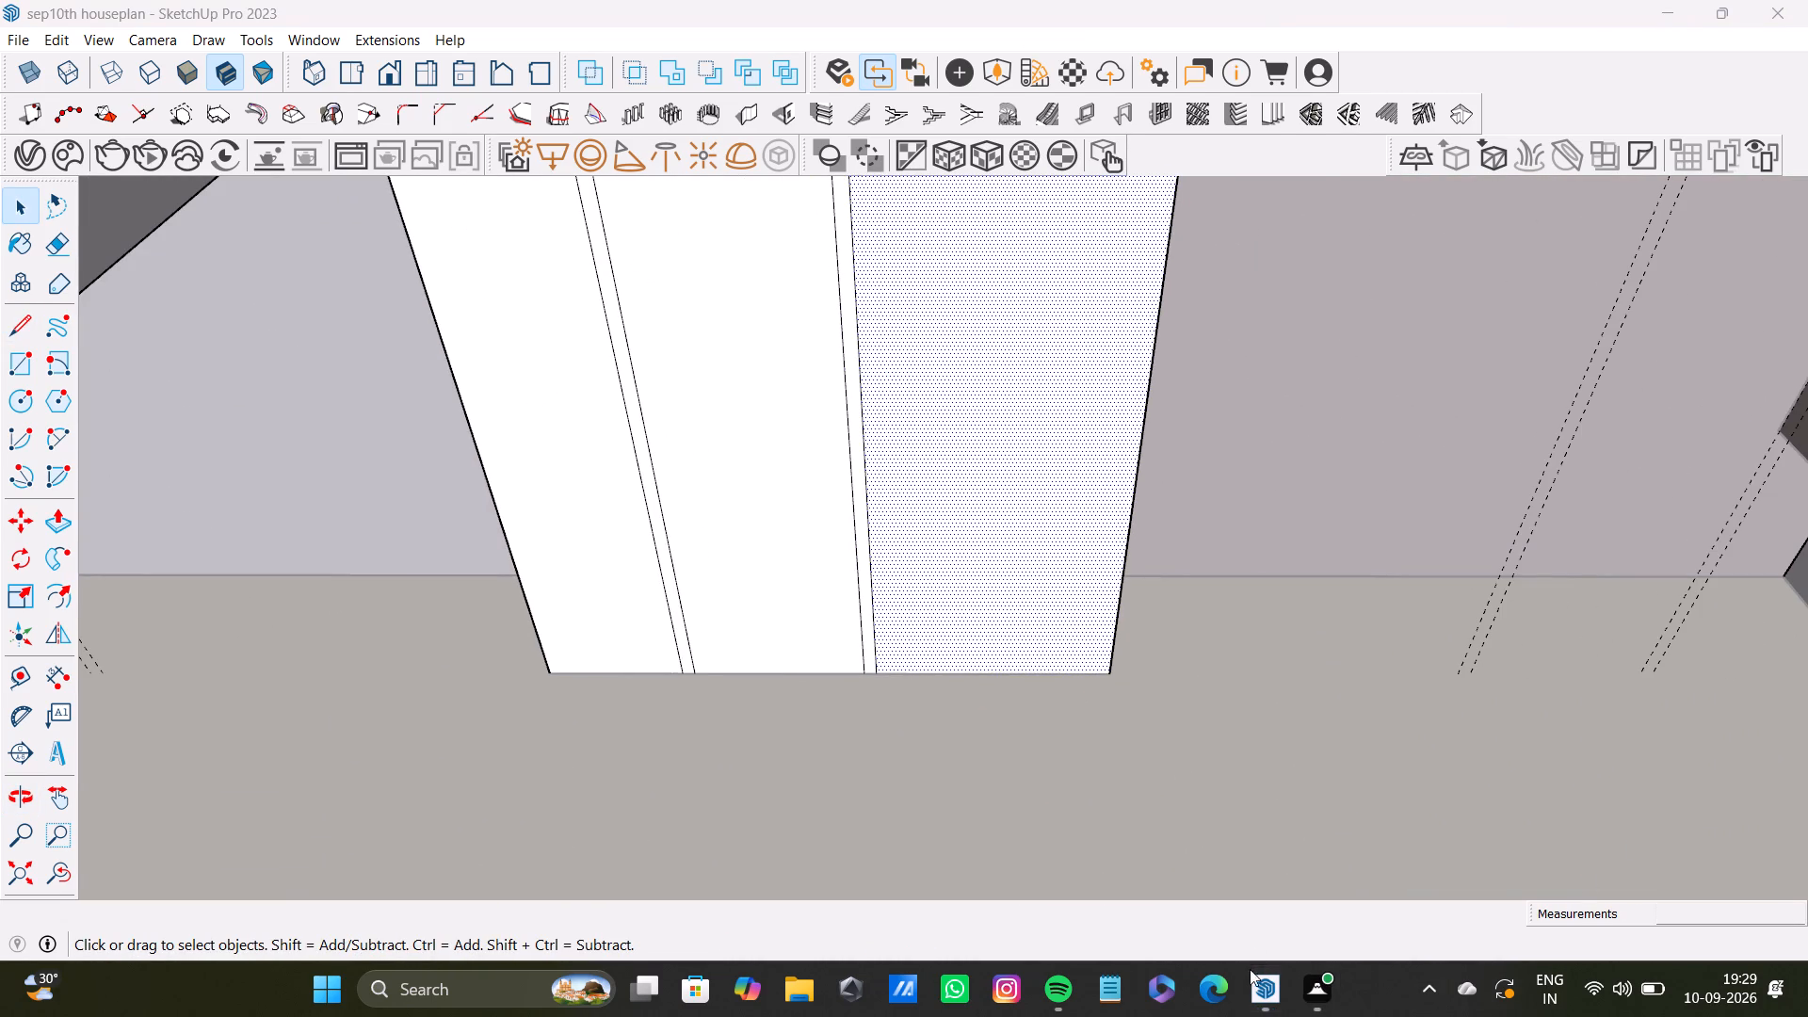
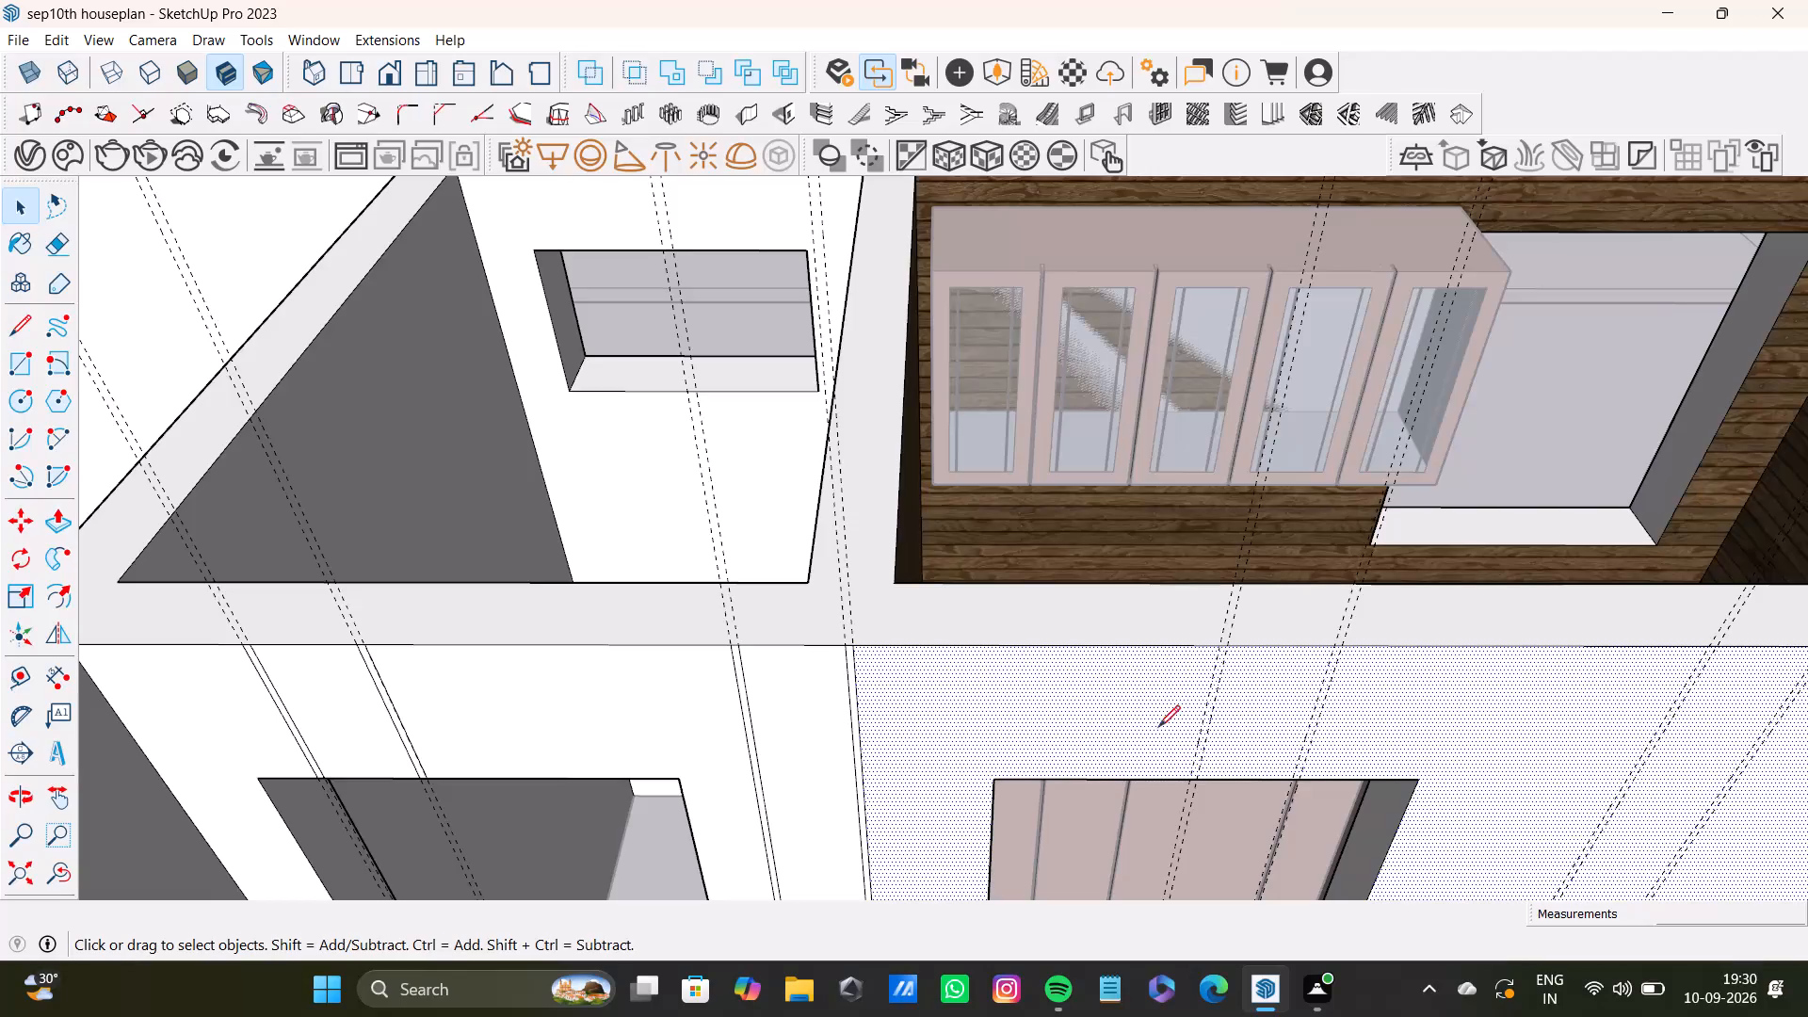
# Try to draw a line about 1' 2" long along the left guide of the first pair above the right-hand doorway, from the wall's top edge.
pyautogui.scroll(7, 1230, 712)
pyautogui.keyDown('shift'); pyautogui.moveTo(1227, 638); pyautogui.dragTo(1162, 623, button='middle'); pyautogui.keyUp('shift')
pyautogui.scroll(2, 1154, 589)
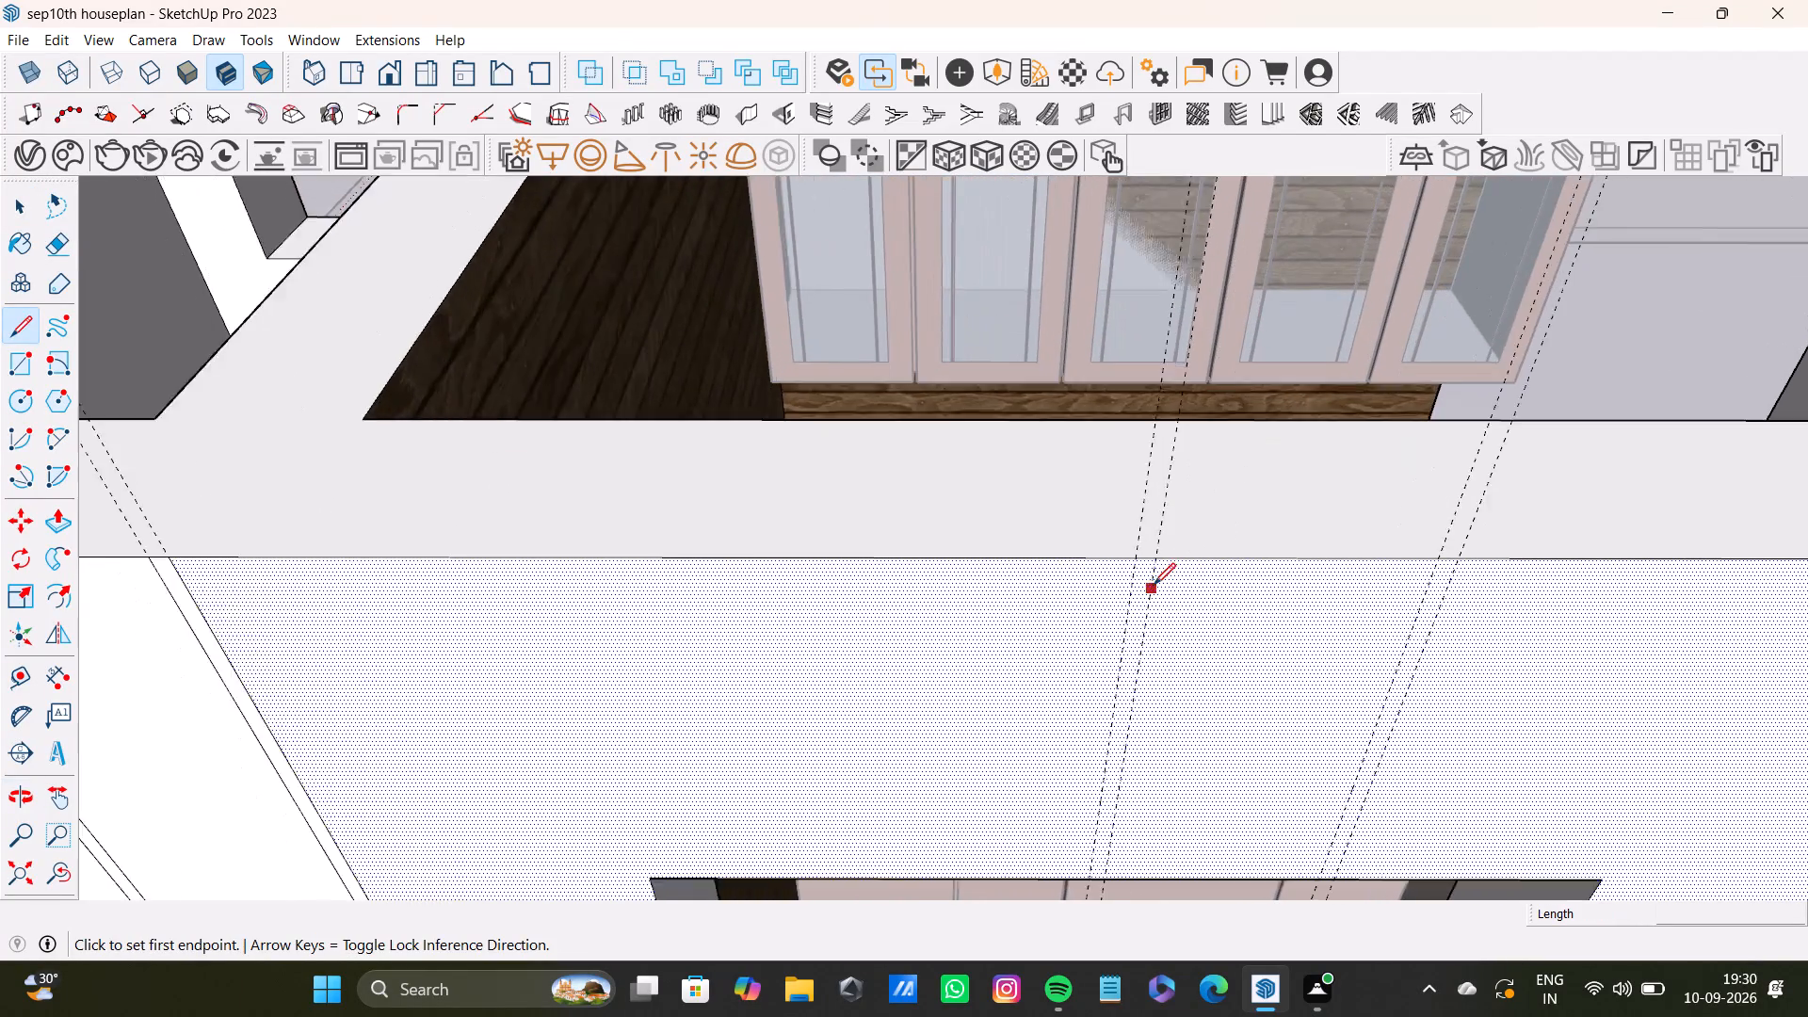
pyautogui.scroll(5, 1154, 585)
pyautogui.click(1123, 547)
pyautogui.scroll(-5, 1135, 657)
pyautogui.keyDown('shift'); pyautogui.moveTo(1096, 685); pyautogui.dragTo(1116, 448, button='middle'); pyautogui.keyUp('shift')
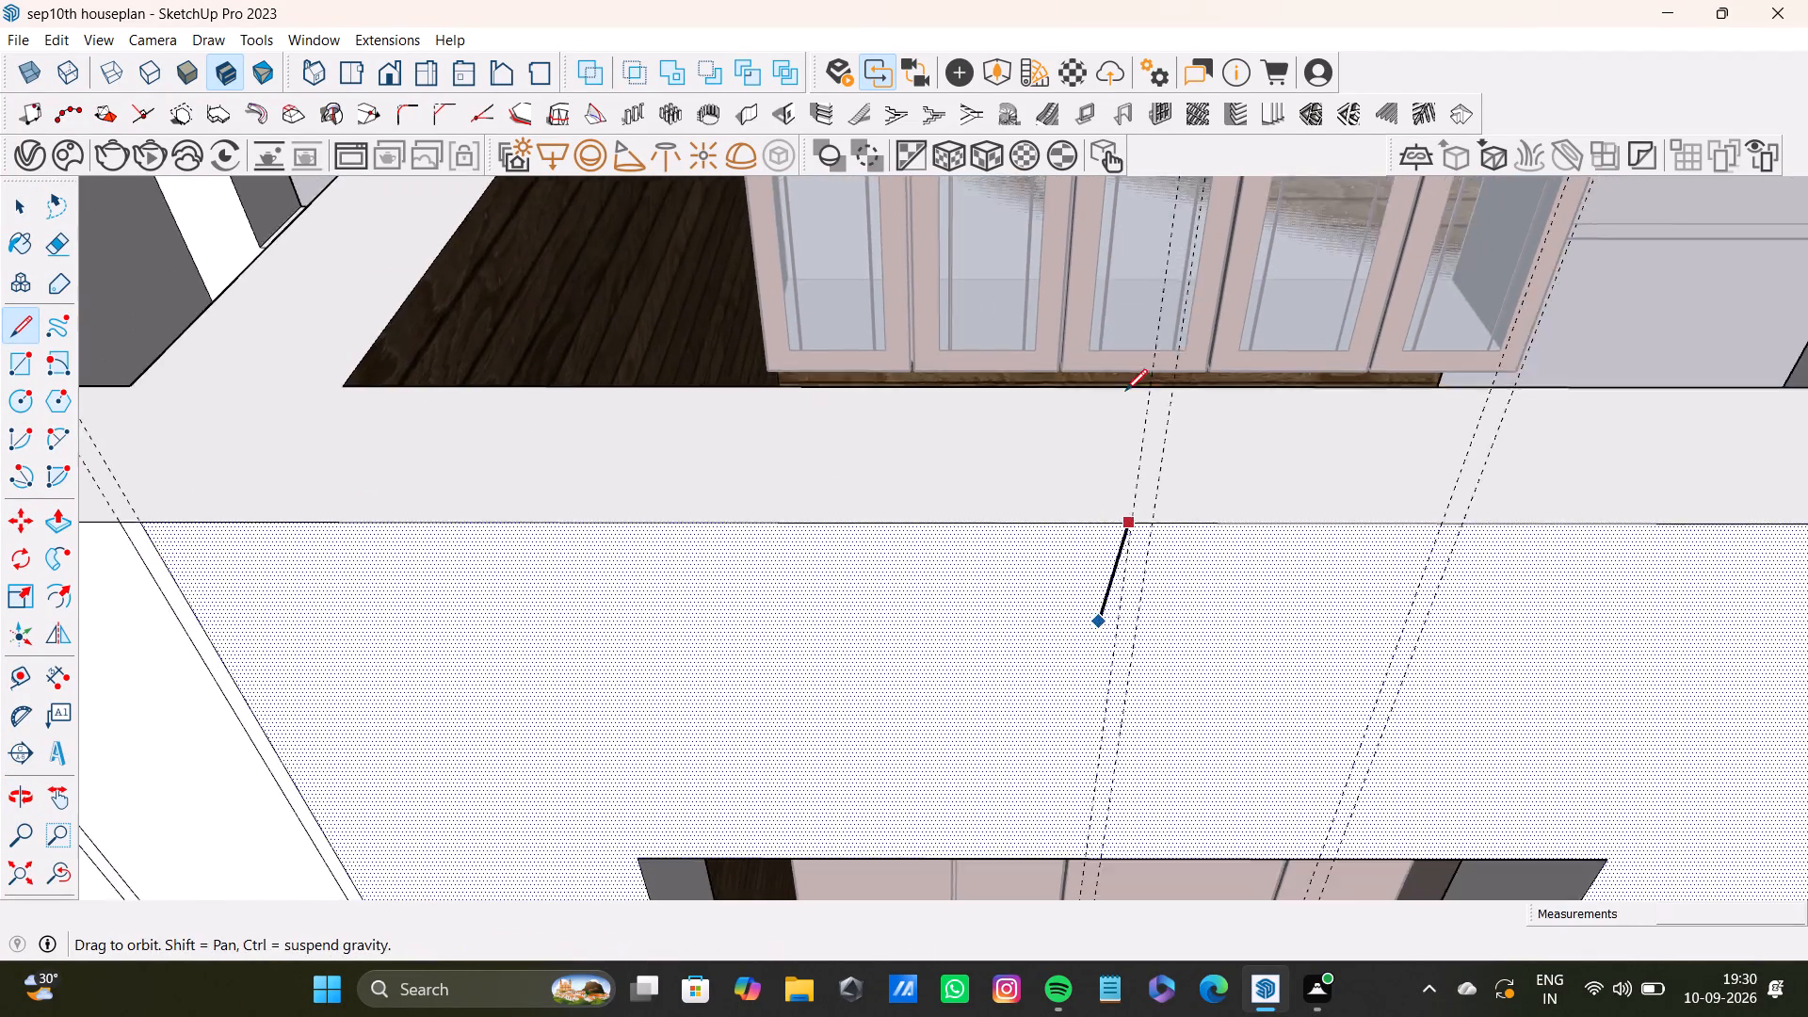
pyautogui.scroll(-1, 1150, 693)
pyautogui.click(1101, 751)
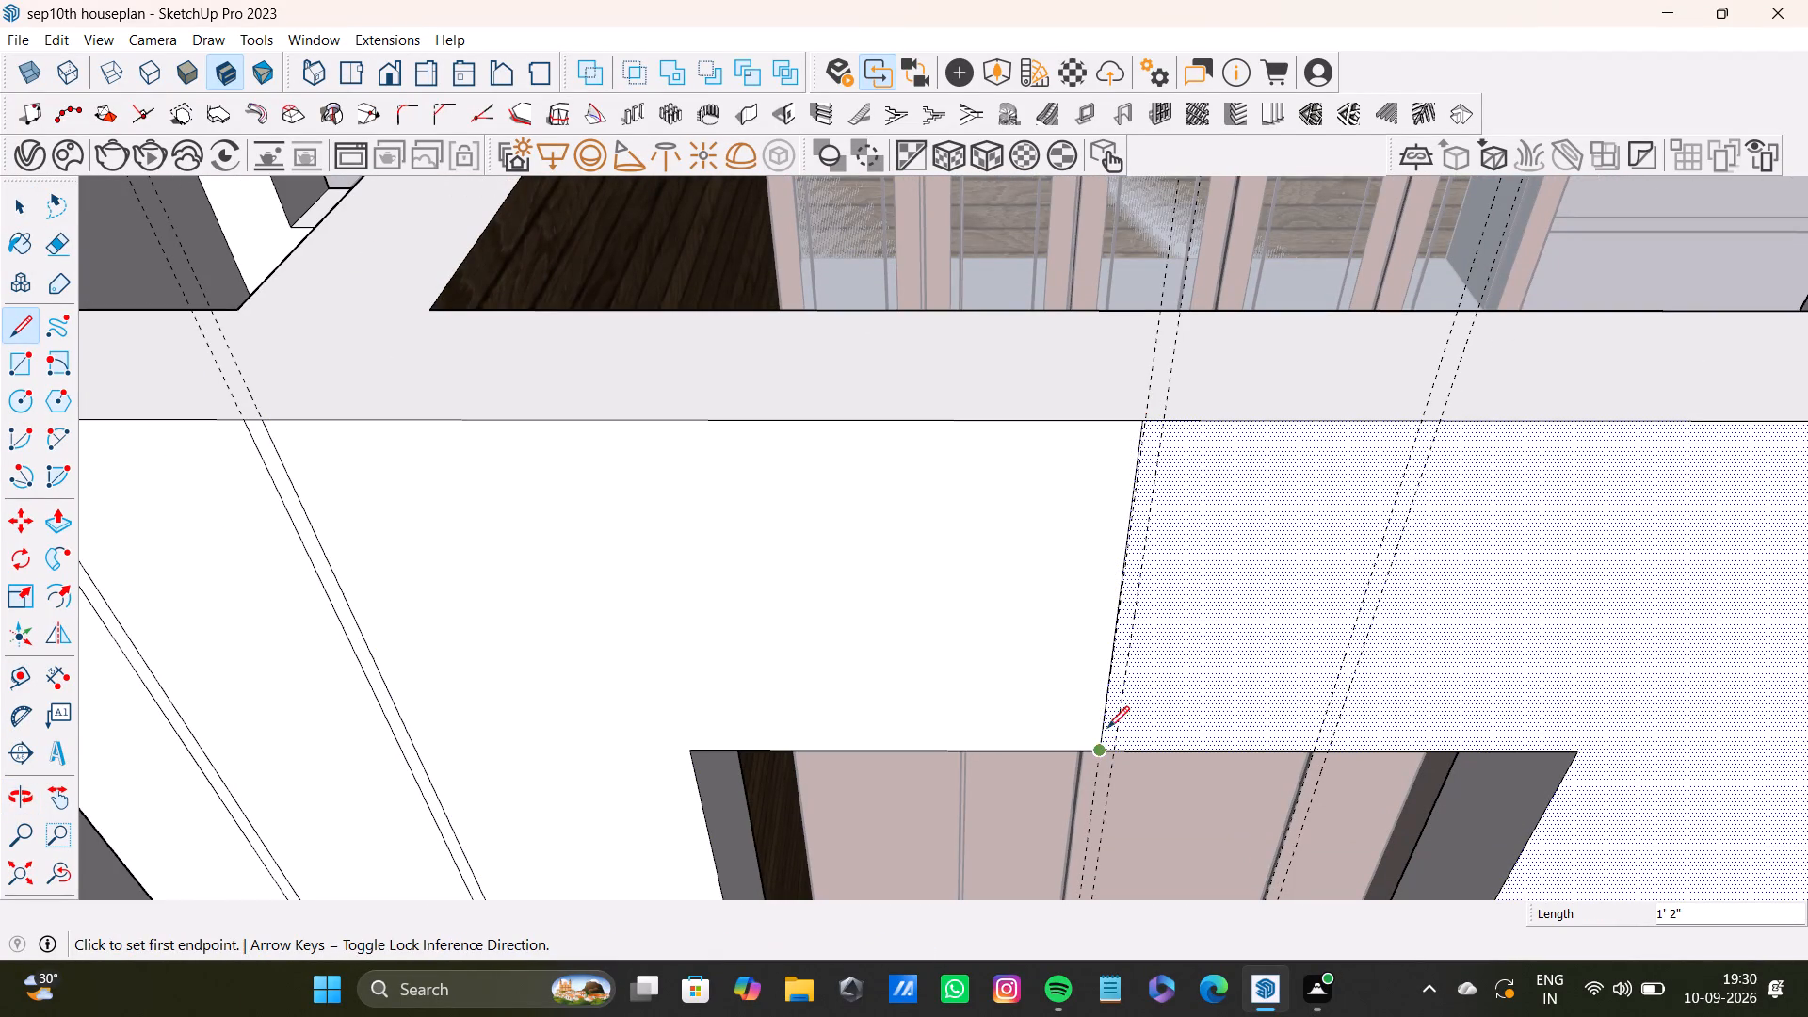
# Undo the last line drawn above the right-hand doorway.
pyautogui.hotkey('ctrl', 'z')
# Draw a vertical line along the left guide of the first pair above the right-hand doorway, from the wall's top edge to the opening.
pyautogui.scroll(9, 1166, 350)
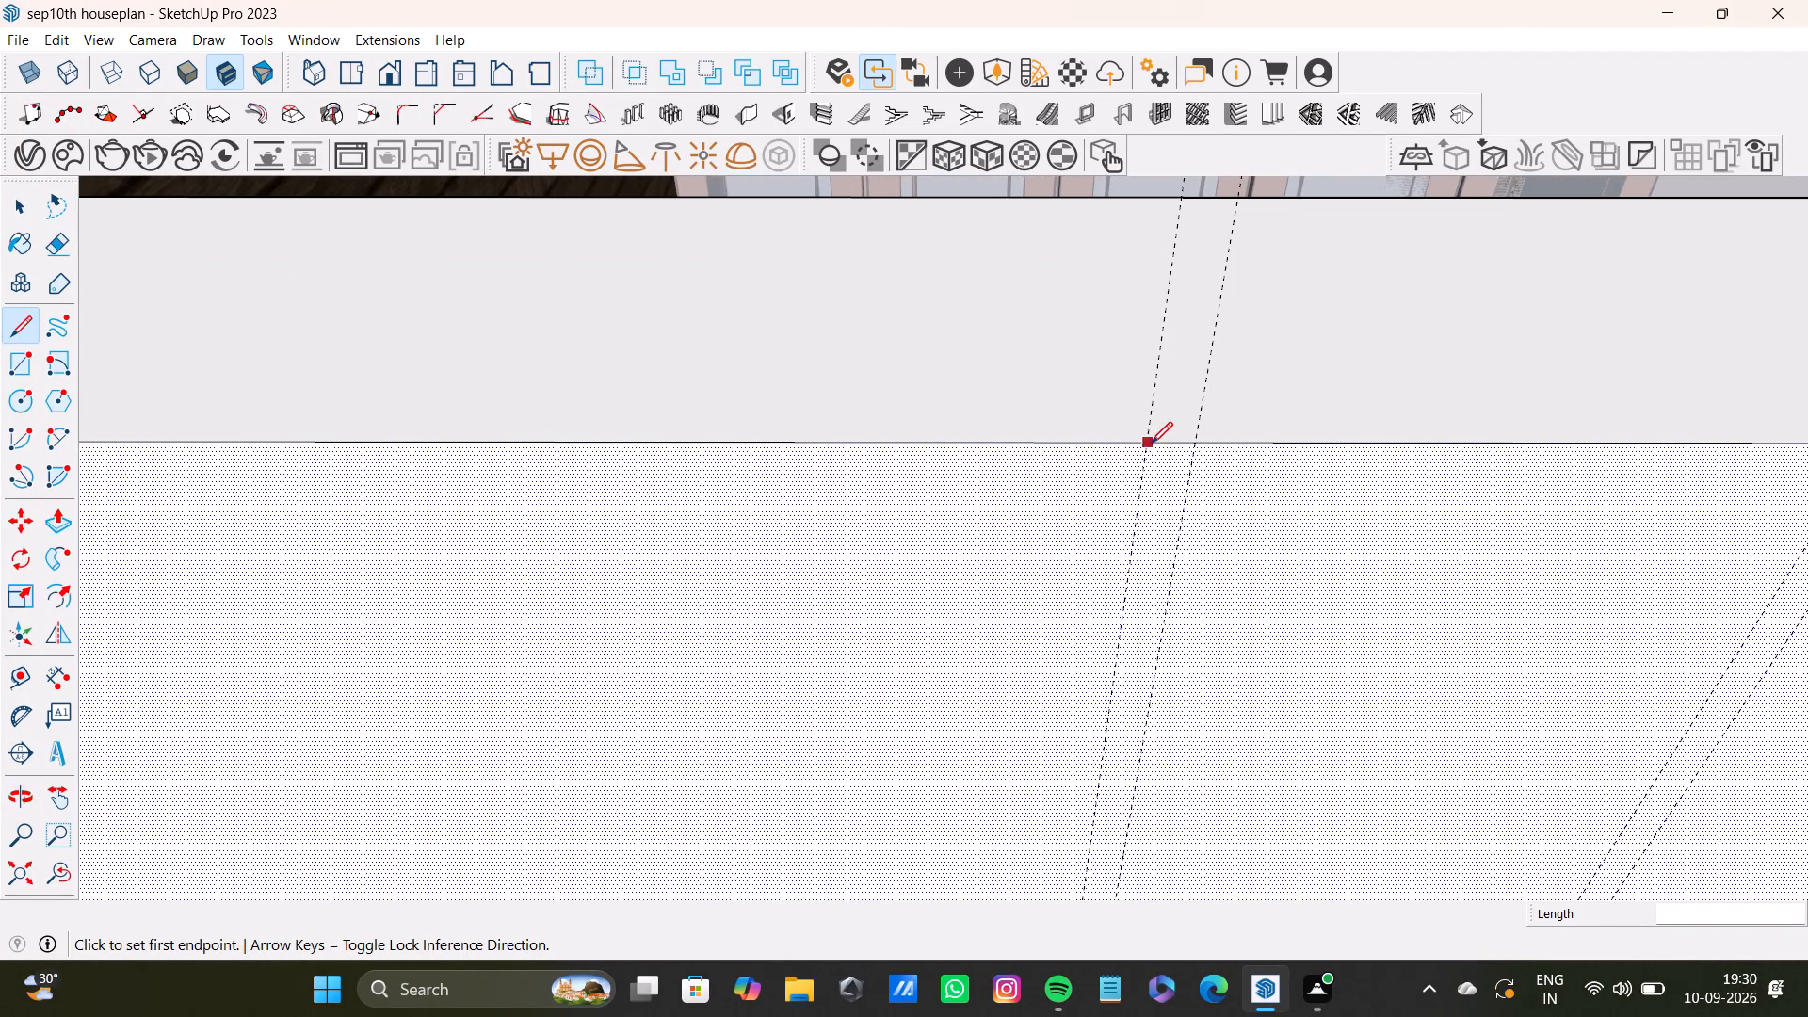
pyautogui.click(1149, 444)
pyautogui.scroll(-3, 1121, 682)
pyautogui.keyDown('shift'); pyautogui.moveTo(1101, 726); pyautogui.dragTo(1107, 552, button='middle'); pyautogui.keyUp('shift')
pyautogui.keyDown('shift'); pyautogui.scroll(4, 1103, 568); pyautogui.keyUp('shift')
pyautogui.moveTo(1090, 752); pyautogui.dragTo(1092, 471, button='middle')
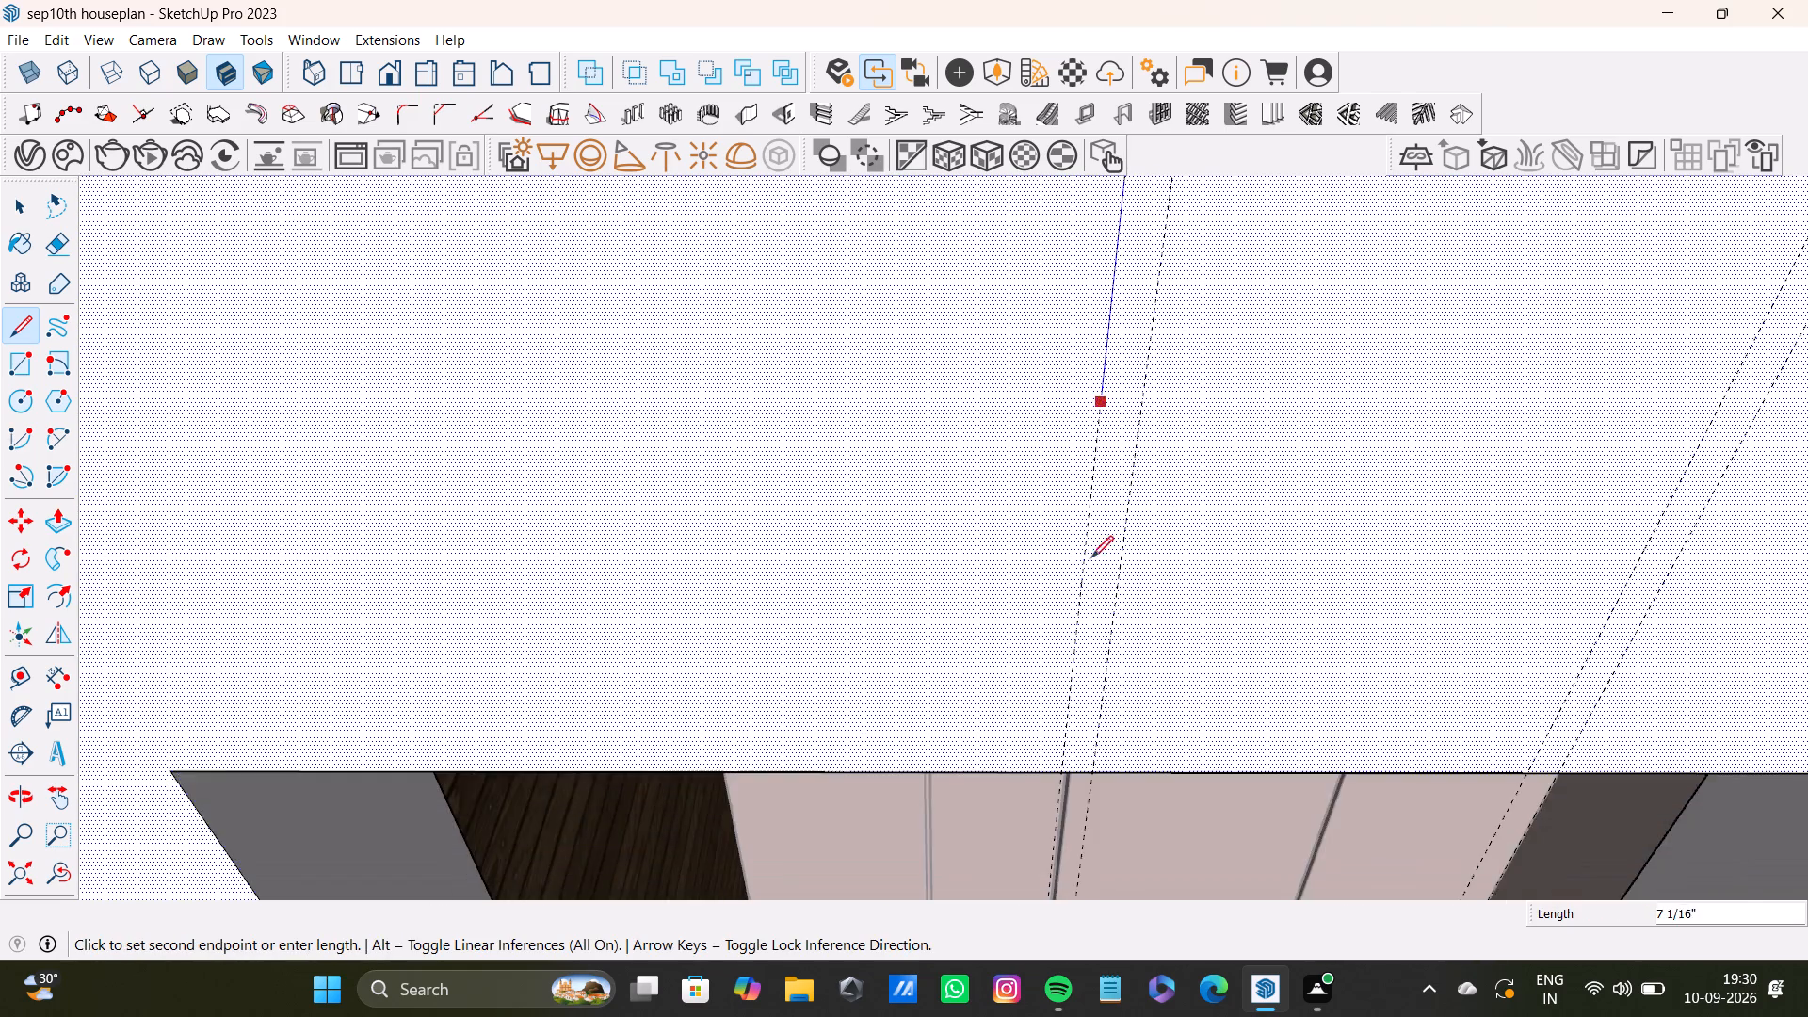
pyautogui.scroll(3, 1088, 573)
pyautogui.click(1064, 835)
pyautogui.press('space')
# Draw a vertical line along the right guide of the first pair above the right-hand doorway, from the wall's top edge to the opening.
pyautogui.scroll(-5, 1080, 702)
pyautogui.keyDown('shift'); pyautogui.moveTo(1080, 635); pyautogui.dragTo(1076, 751, button='middle'); pyautogui.keyUp('shift')
pyautogui.press('l')
pyautogui.scroll(3, 1085, 540)
pyautogui.keyDown('shift'); pyautogui.moveTo(1106, 408); pyautogui.dragTo(1065, 690, button='middle'); pyautogui.keyUp('shift')
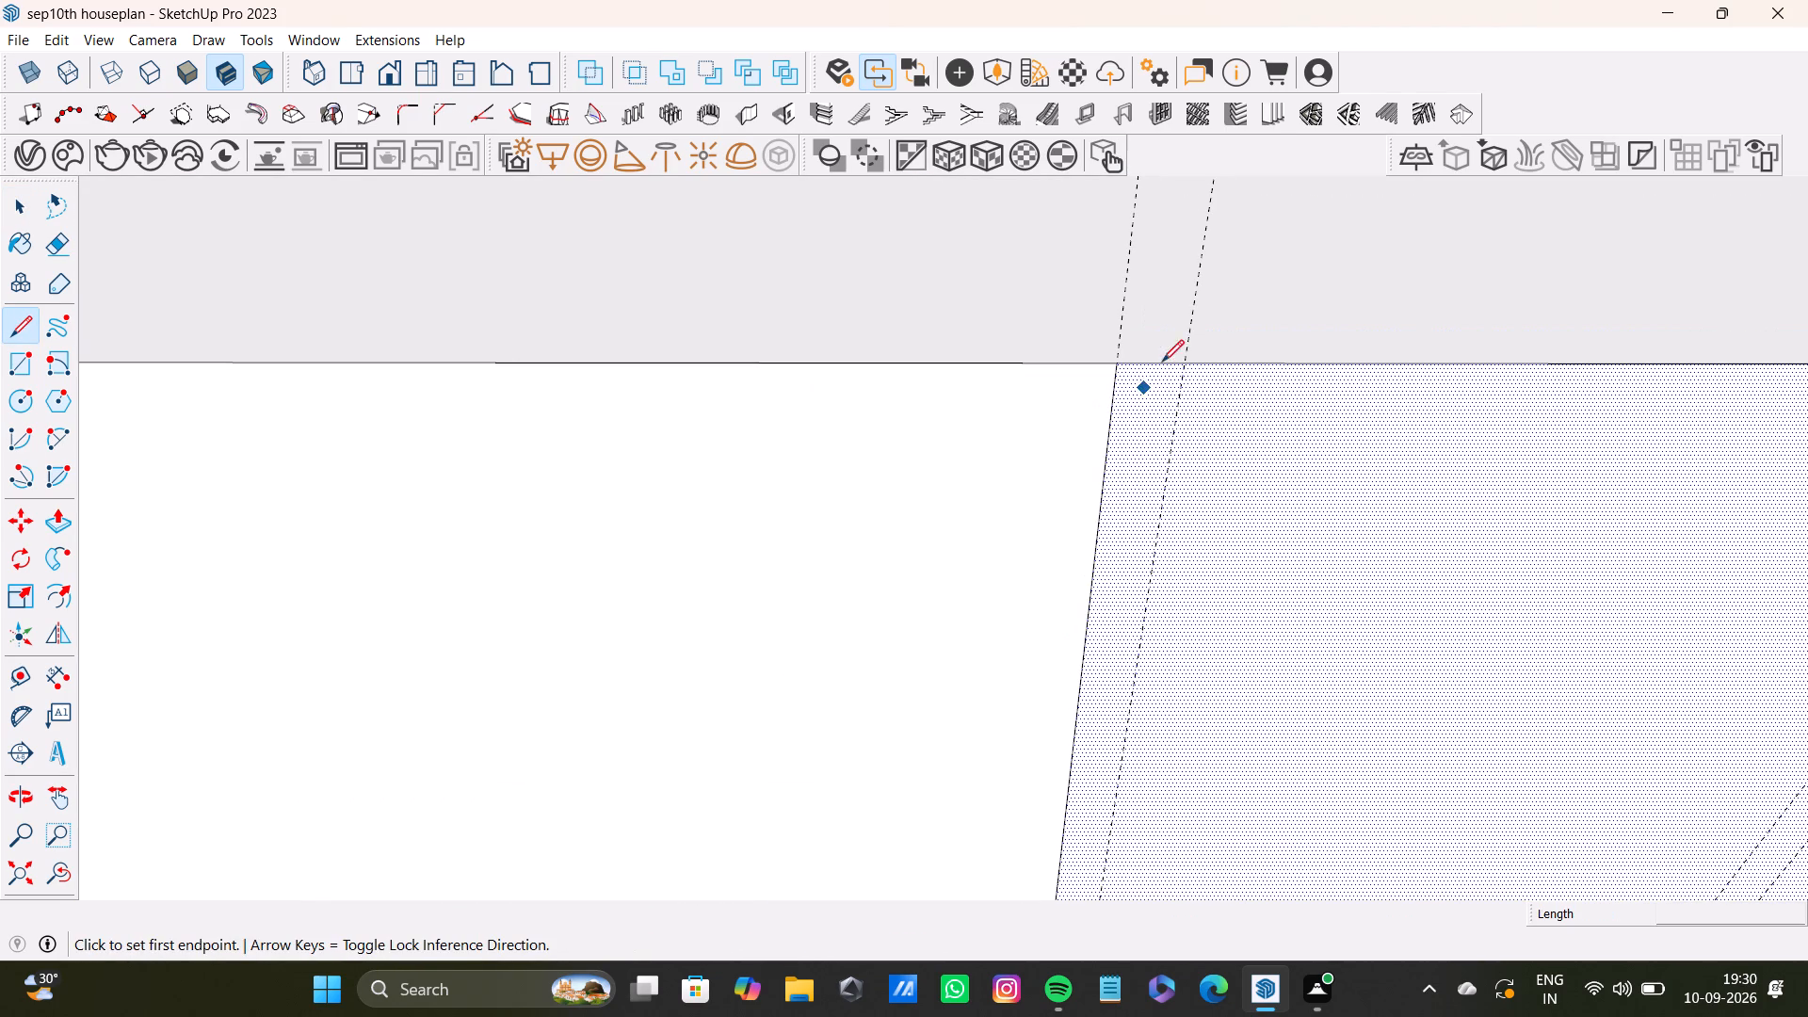
pyautogui.click(1187, 363)
pyautogui.scroll(-5, 1176, 481)
pyautogui.moveTo(1143, 630); pyautogui.dragTo(1181, 274, button='middle')
pyautogui.scroll(-3, 1148, 546)
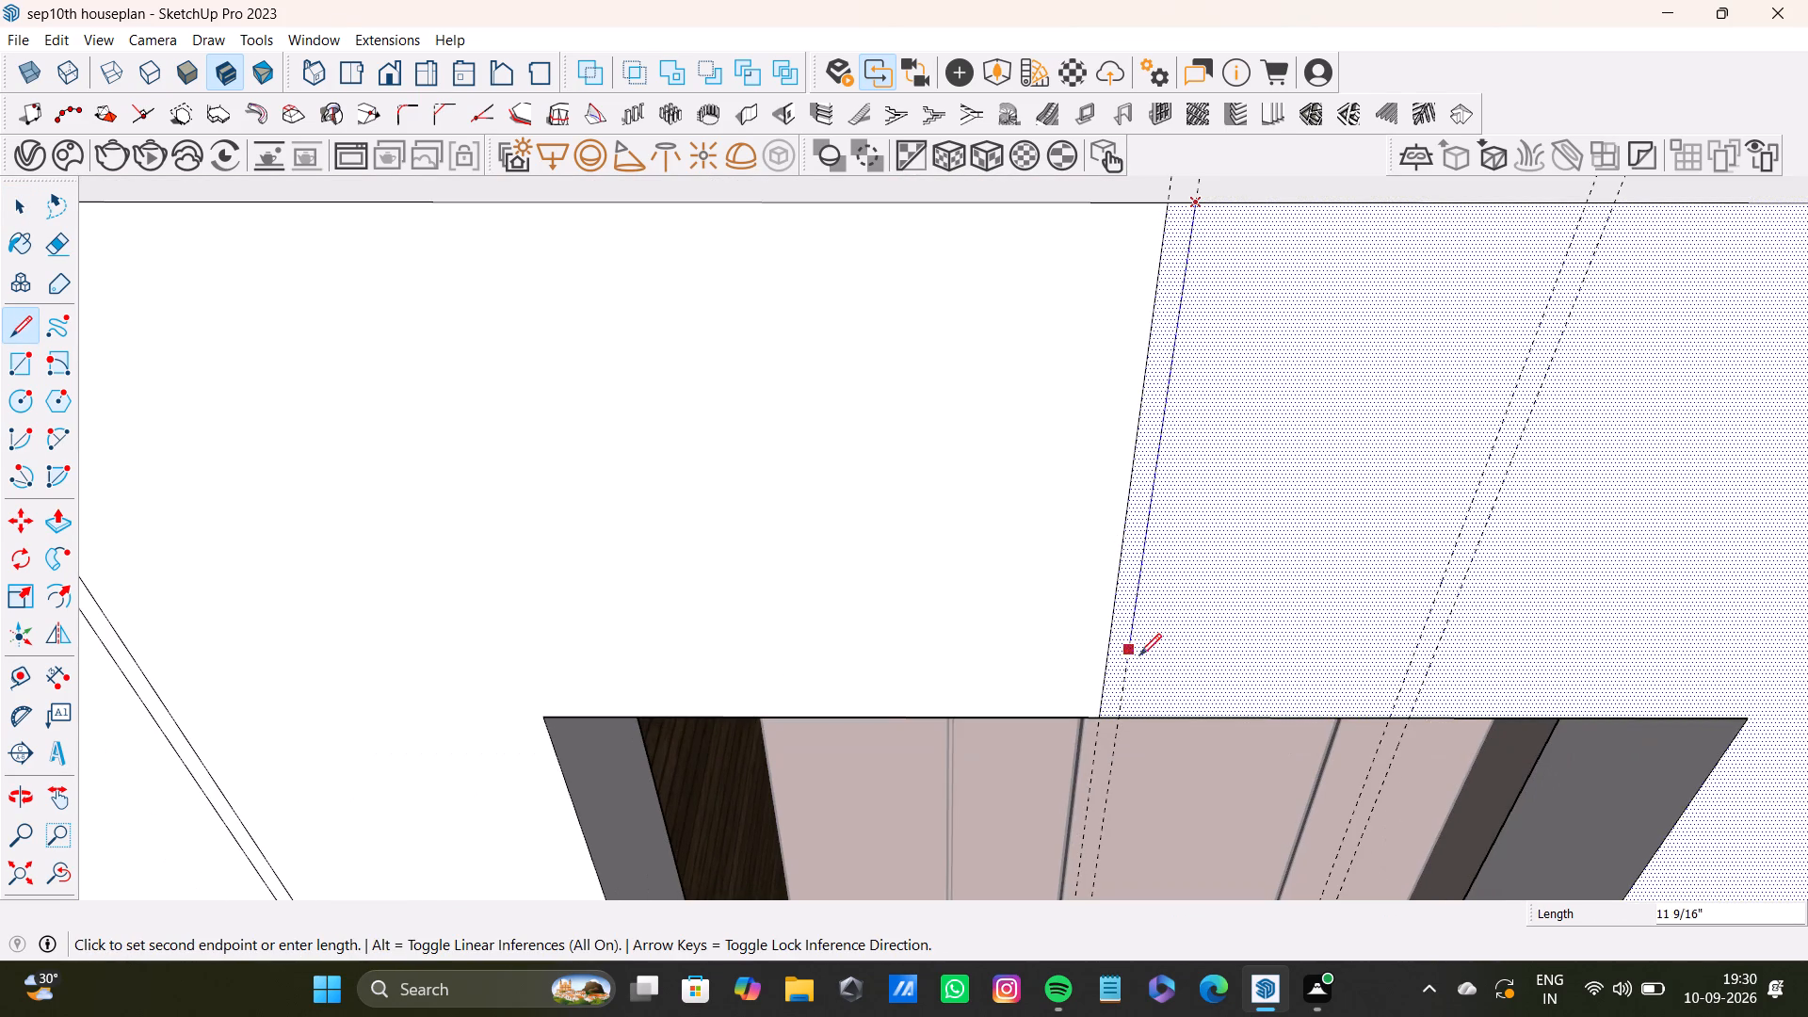
pyautogui.click(1124, 712)
pyautogui.press('space')
# Draw a vertical line along the left guide of the second pair above the right-hand doorway, from the wall's top edge to the opening.
pyautogui.scroll(-9, 1130, 697)
pyautogui.keyDown('shift'); pyautogui.moveTo(1189, 661); pyautogui.dragTo(1105, 702, button='middle'); pyautogui.keyUp('shift')
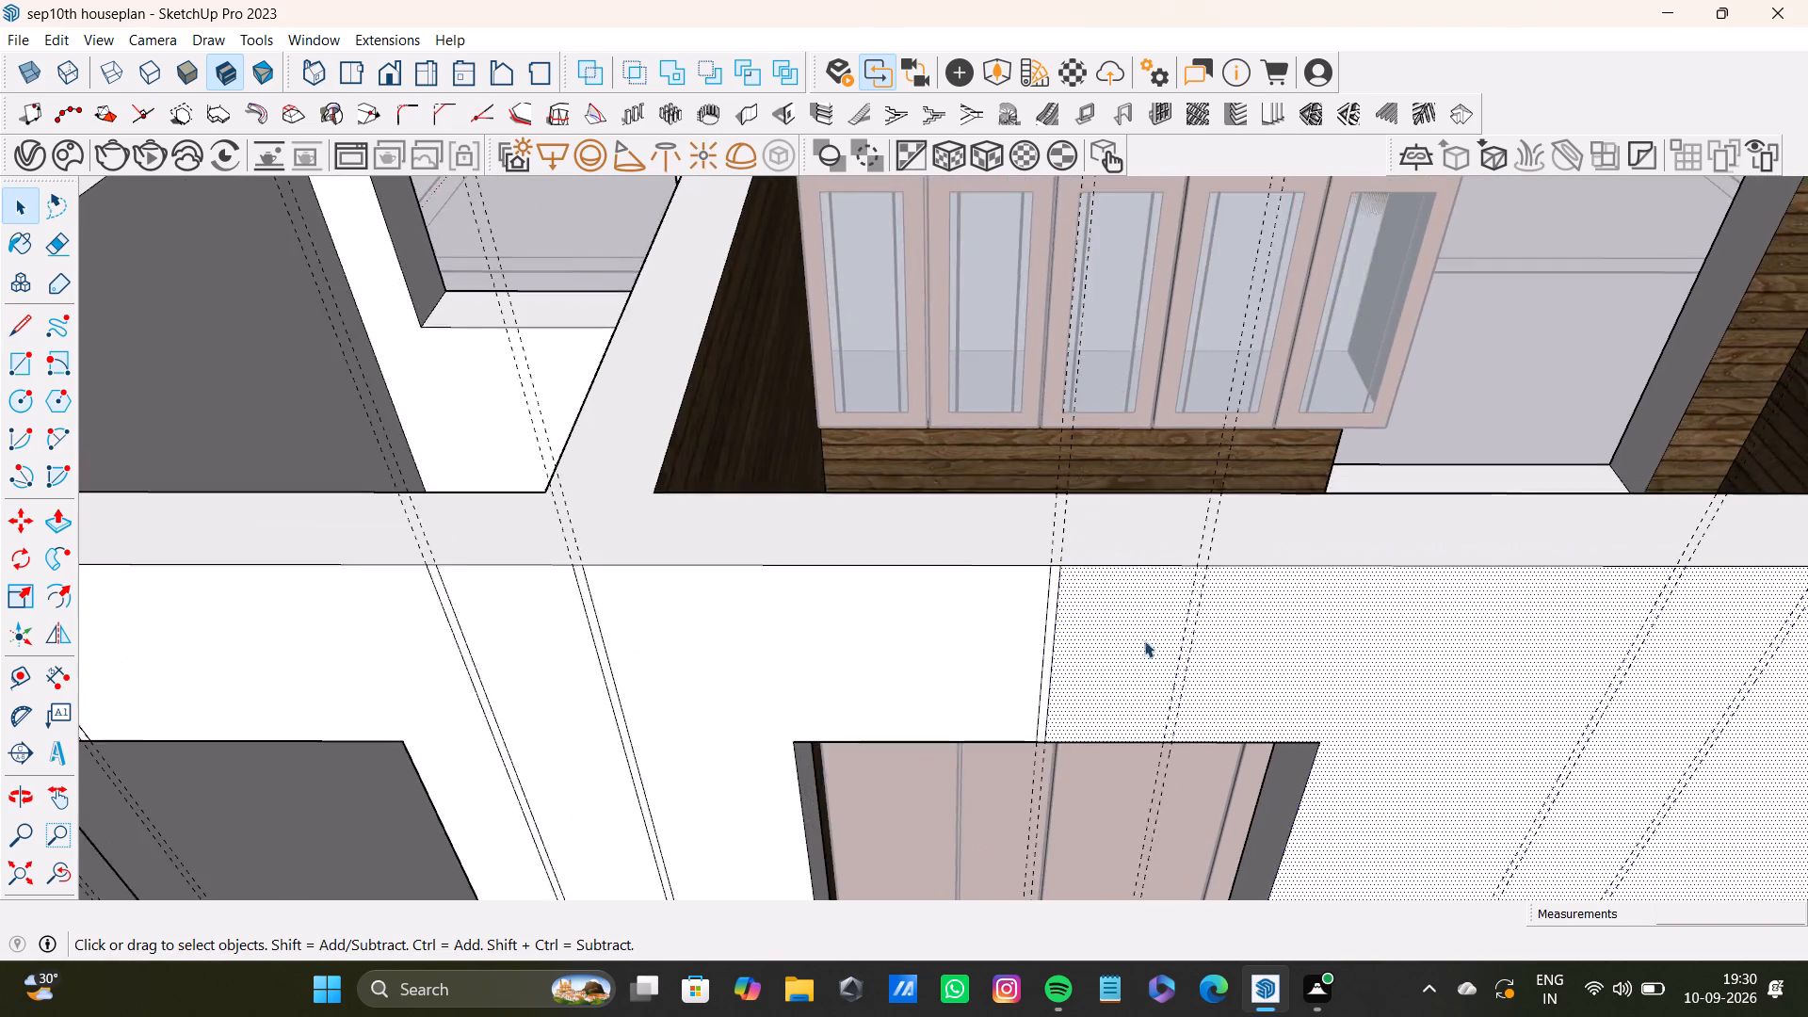
pyautogui.scroll(5, 1160, 614)
pyautogui.press('l')
pyautogui.scroll(8, 1199, 573)
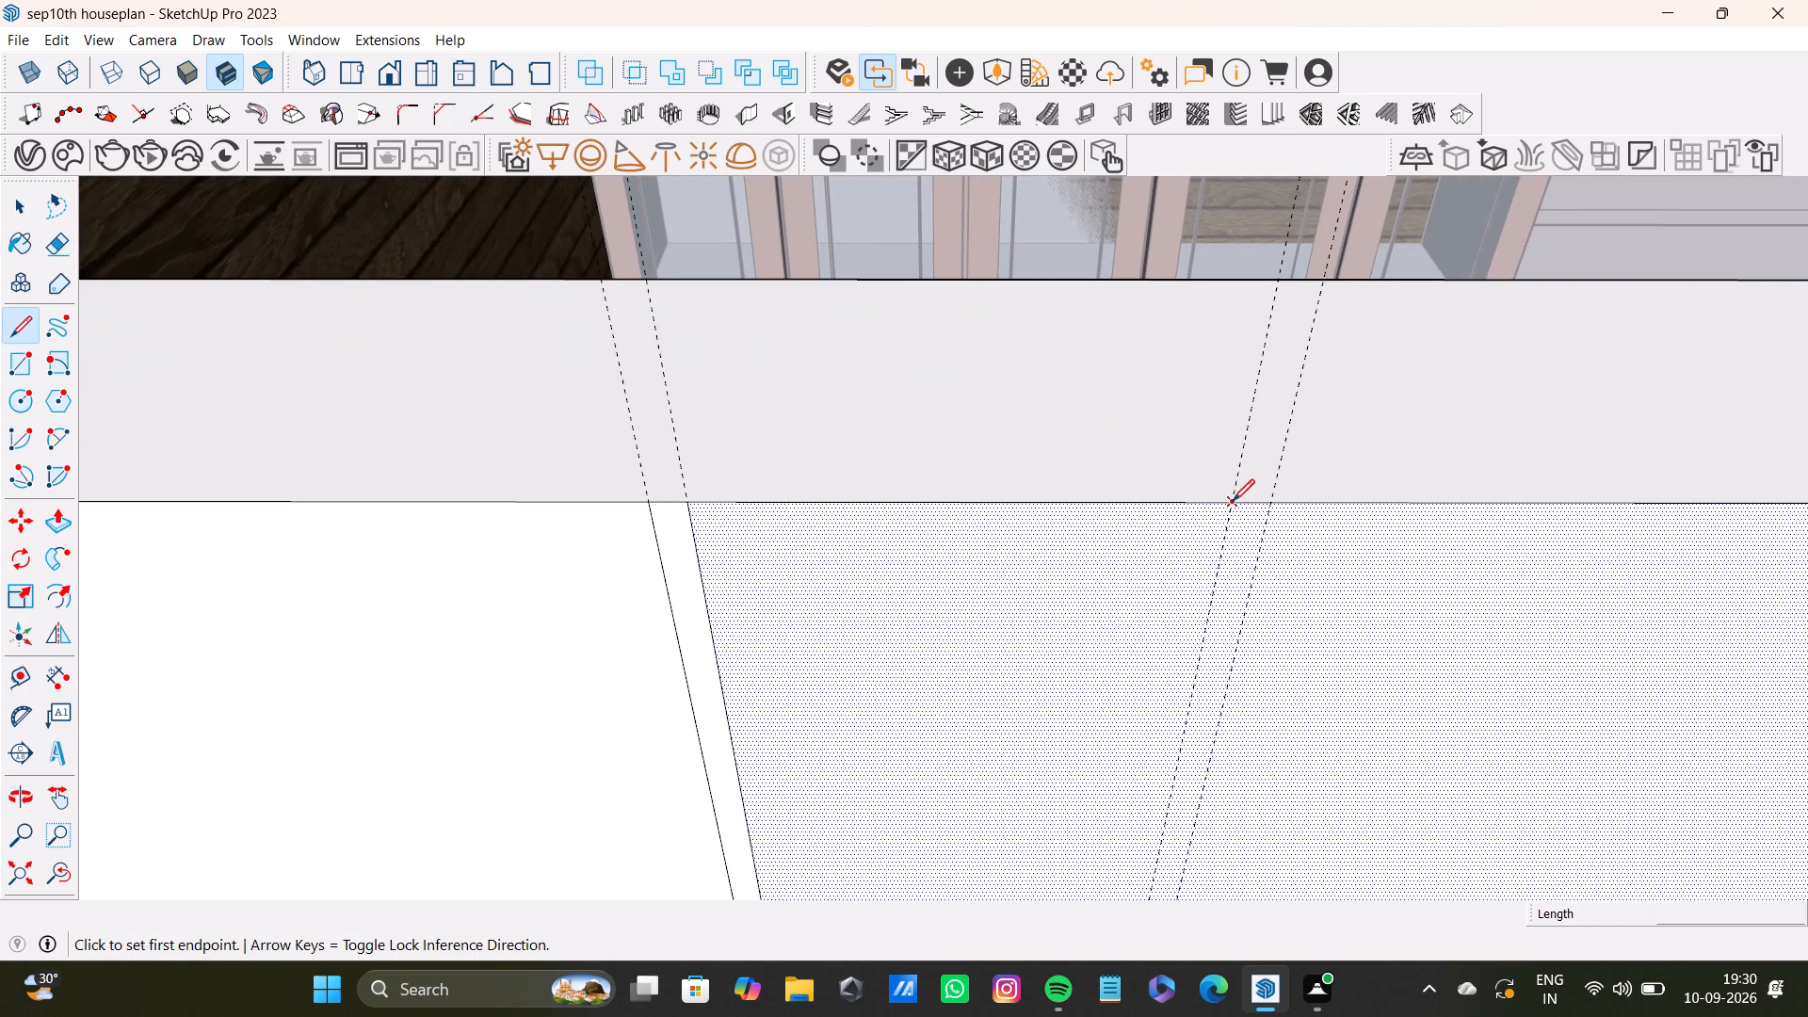
pyautogui.click(1233, 501)
pyautogui.scroll(-4, 1170, 738)
pyautogui.keyDown('shift'); pyautogui.moveTo(1168, 784); pyautogui.dragTo(1179, 492, button='middle'); pyautogui.keyUp('shift')
pyautogui.scroll(1, 1197, 407)
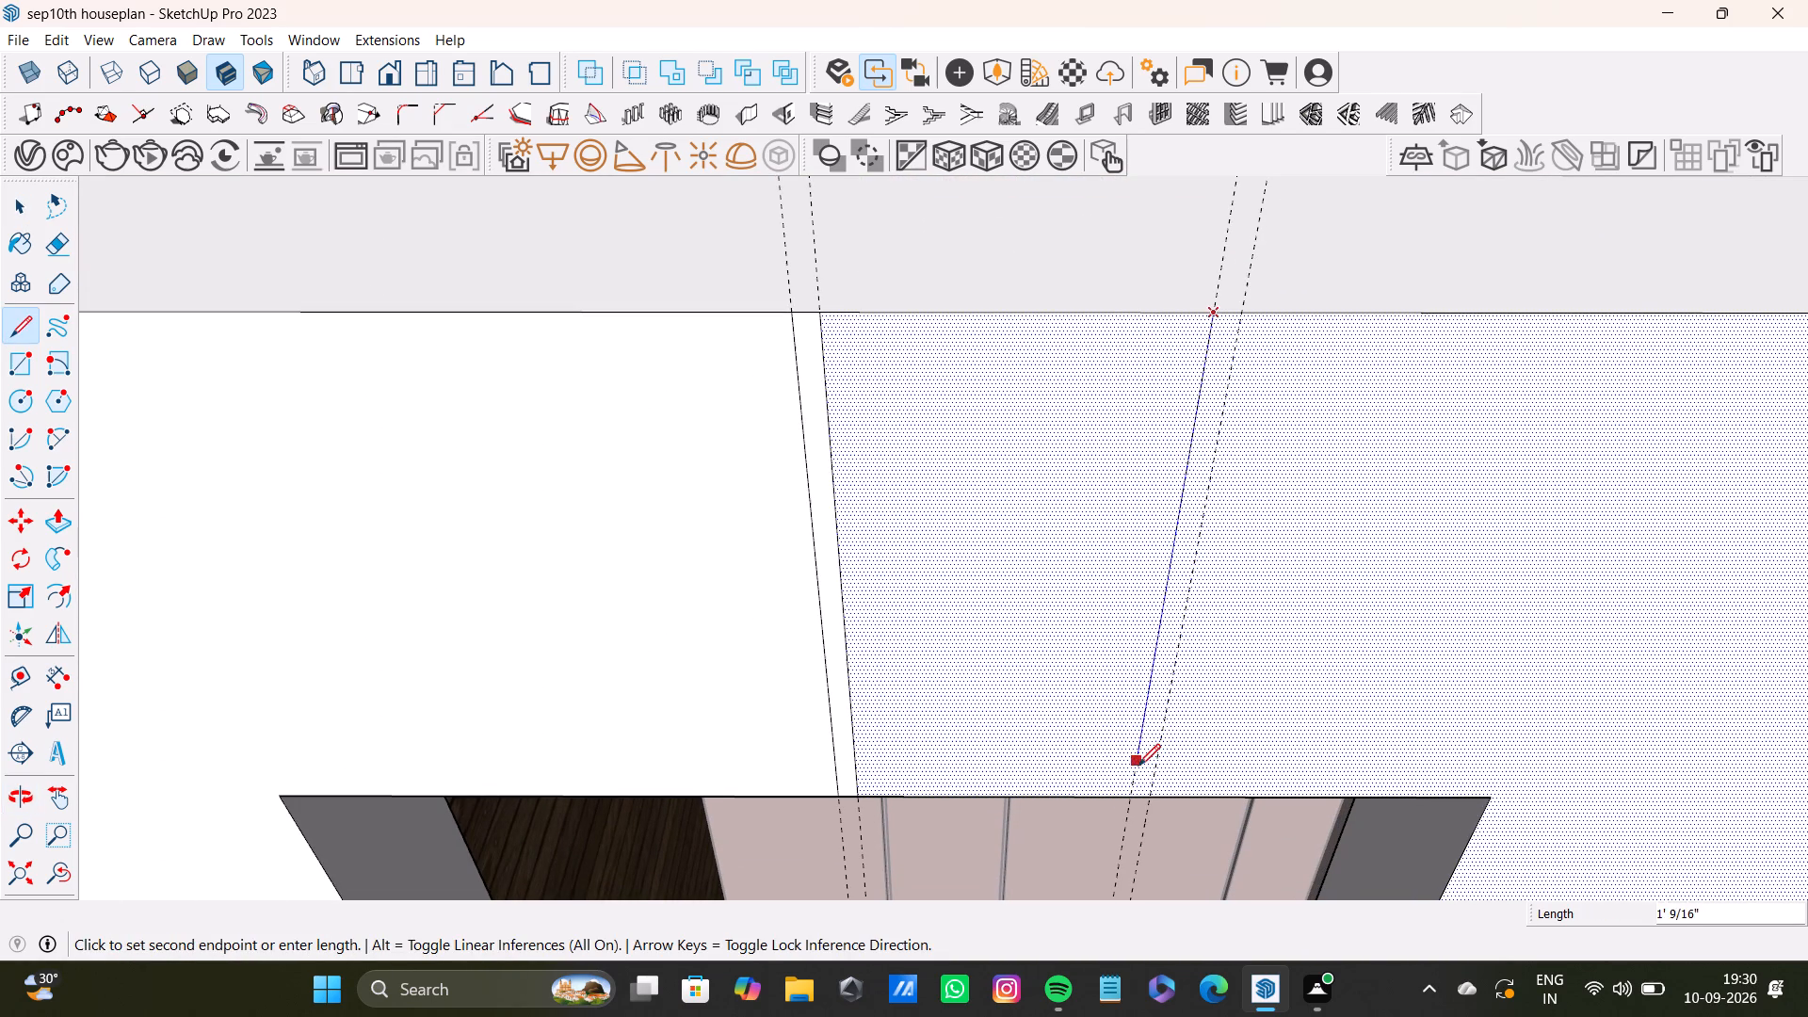
pyautogui.click(1133, 794)
pyautogui.press('space')
# Draw a vertical line along the right guide of the second pair above the right-hand doorway, from the wall's top edge to the opening.
pyautogui.press('l')
pyautogui.scroll(2, 1225, 467)
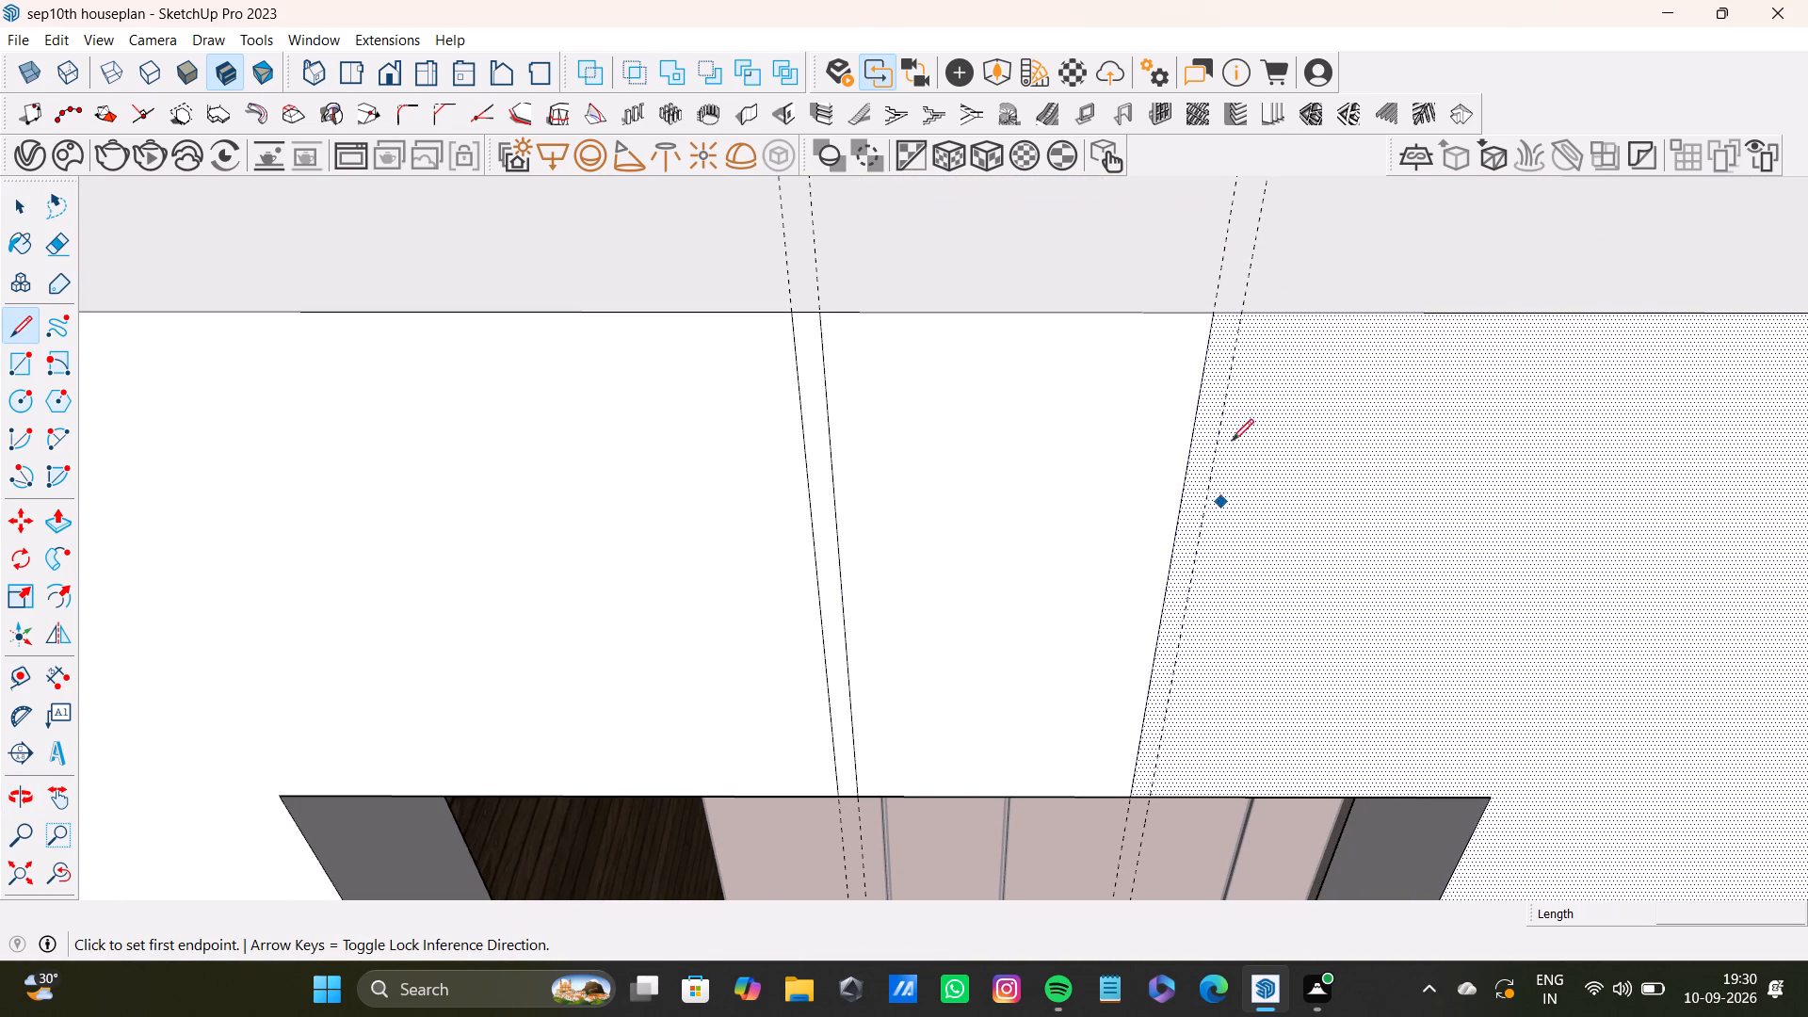
pyautogui.scroll(1, 1232, 441)
pyautogui.click(1244, 255)
pyautogui.scroll(-2, 1147, 782)
pyautogui.keyDown('shift'); pyautogui.moveTo(1162, 785); pyautogui.dragTo(1159, 654, button='middle'); pyautogui.keyUp('shift')
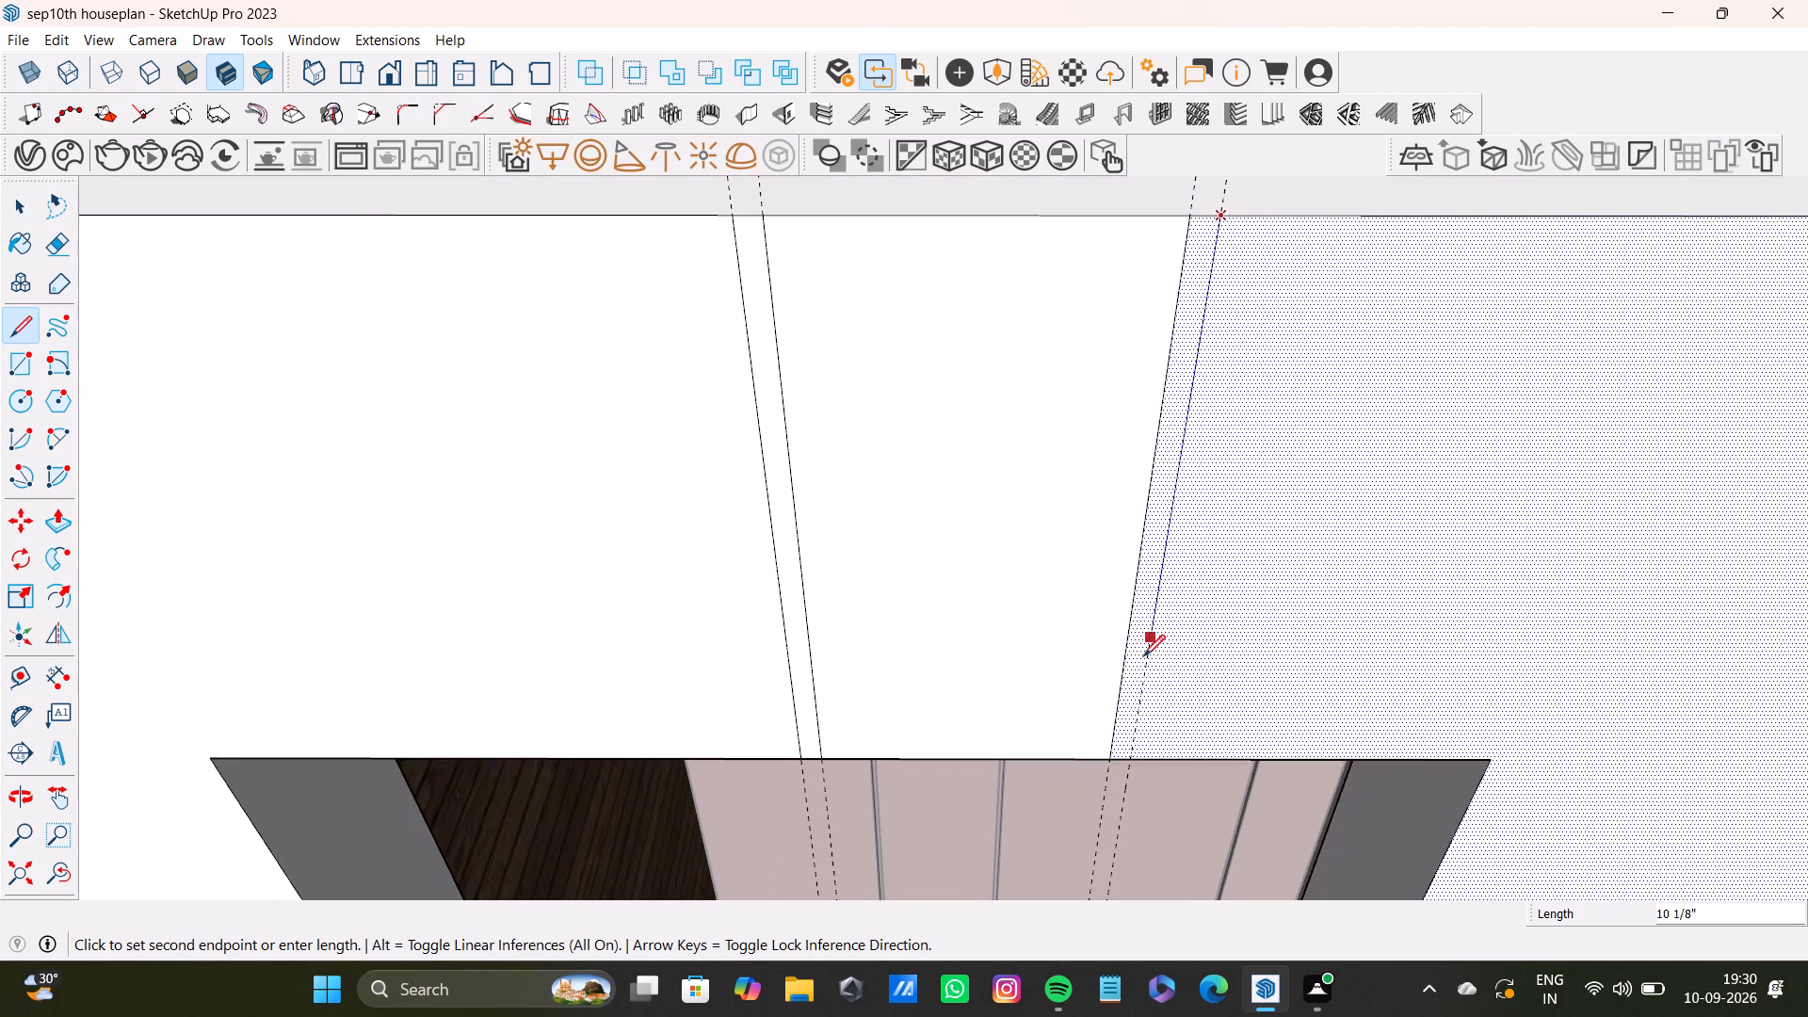
pyautogui.scroll(2, 1143, 656)
pyautogui.click(1140, 774)
pyautogui.press('space')
# Draw a 10' vertical line along the left guide of the first pair to the right of the doorway, from the wall's top edge to the floor.
pyautogui.scroll(-8, 1205, 663)
pyautogui.keyDown('shift'); pyautogui.moveTo(1281, 600); pyautogui.dragTo(939, 590, button='middle'); pyautogui.keyUp('shift')
pyautogui.press('l')
pyautogui.scroll(-4, 1430, 512)
pyautogui.keyDown('shift'); pyautogui.moveTo(1438, 509); pyautogui.dragTo(1124, 458, button='middle'); pyautogui.keyUp('shift')
pyautogui.scroll(6, 1164, 444)
pyautogui.click(1242, 344)
pyautogui.scroll(-3, 1216, 570)
pyautogui.keyDown('shift'); pyautogui.moveTo(1189, 670); pyautogui.dragTo(1204, 440, button='middle'); pyautogui.keyUp('shift')
pyautogui.scroll(-3, 1183, 647)
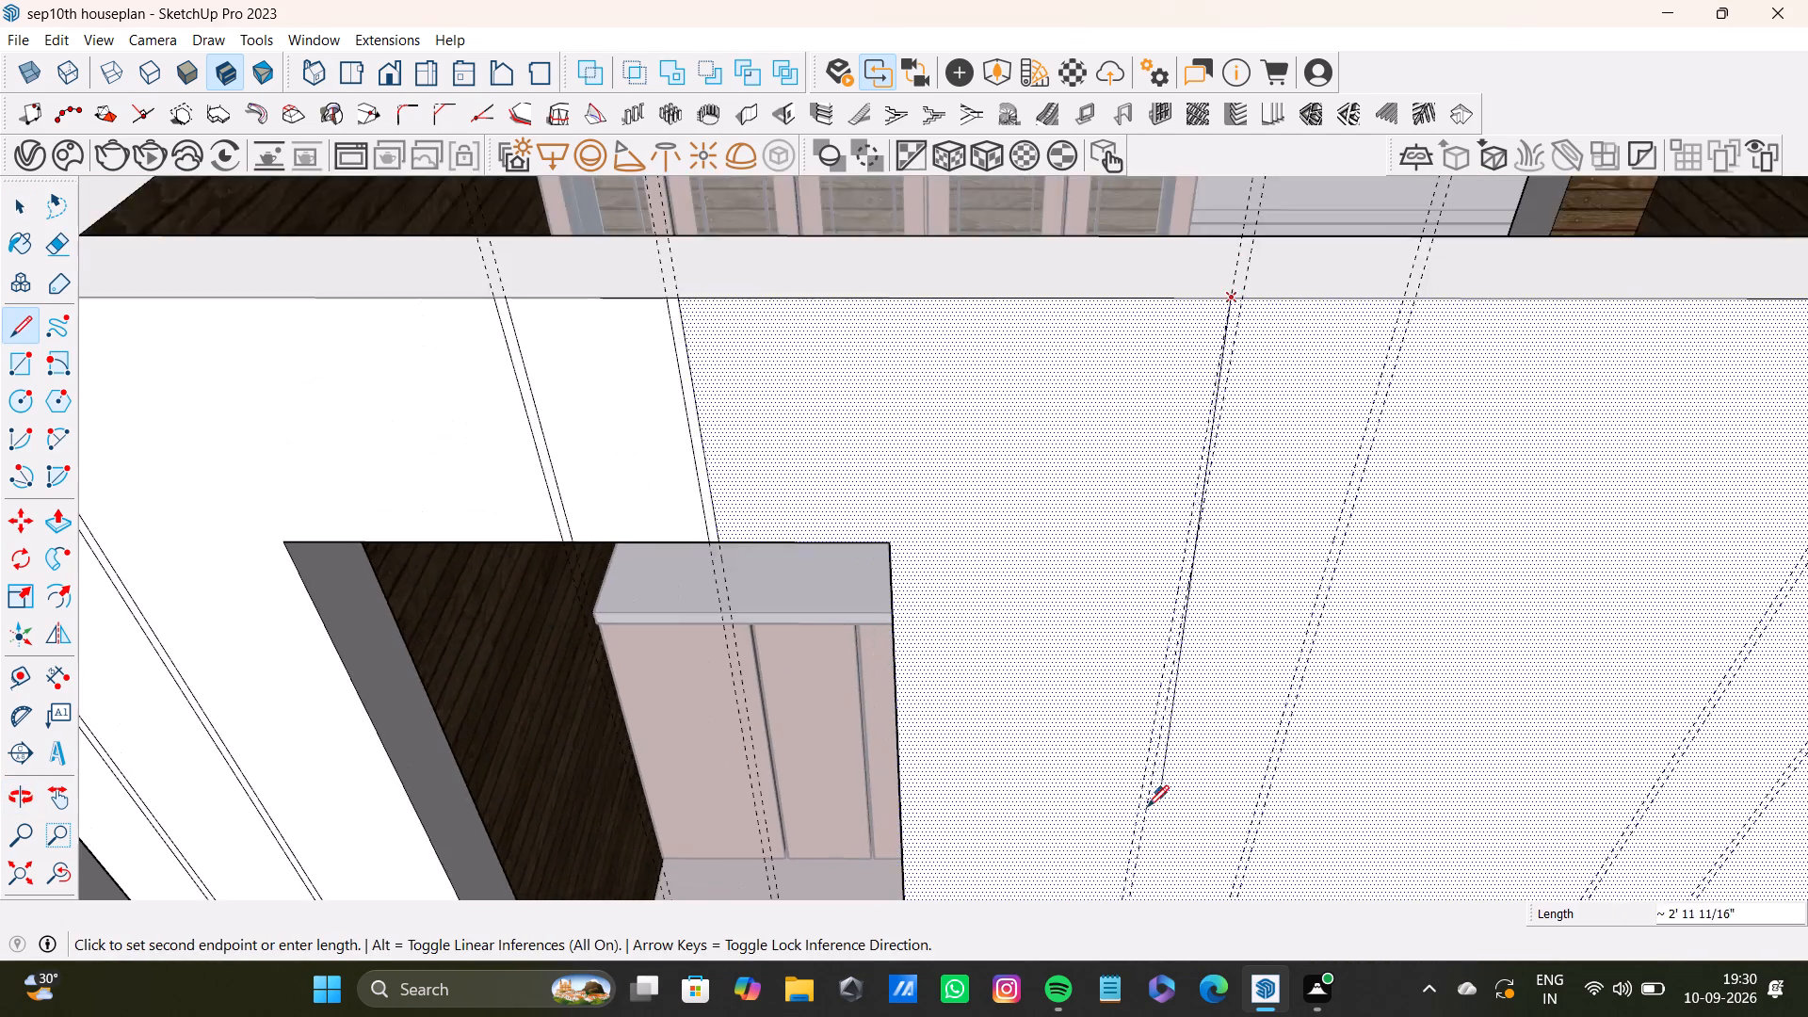
pyautogui.moveTo(1147, 807); pyautogui.dragTo(1194, 459, button='middle')
pyautogui.scroll(2, 1183, 428)
pyautogui.scroll(3, 1142, 716)
pyautogui.moveTo(1133, 774); pyautogui.dragTo(1249, 374, button='middle')
pyautogui.scroll(-3, 1142, 859)
pyautogui.keyDown('shift'); pyautogui.moveTo(1142, 859); pyautogui.dragTo(1203, 463, button='middle'); pyautogui.keyUp('shift')
pyautogui.keyDown('shift'); pyautogui.scroll(1, 1218, 389); pyautogui.keyUp('shift')
pyautogui.scroll(-3, 1201, 541)
pyautogui.scroll(3, 1172, 709)
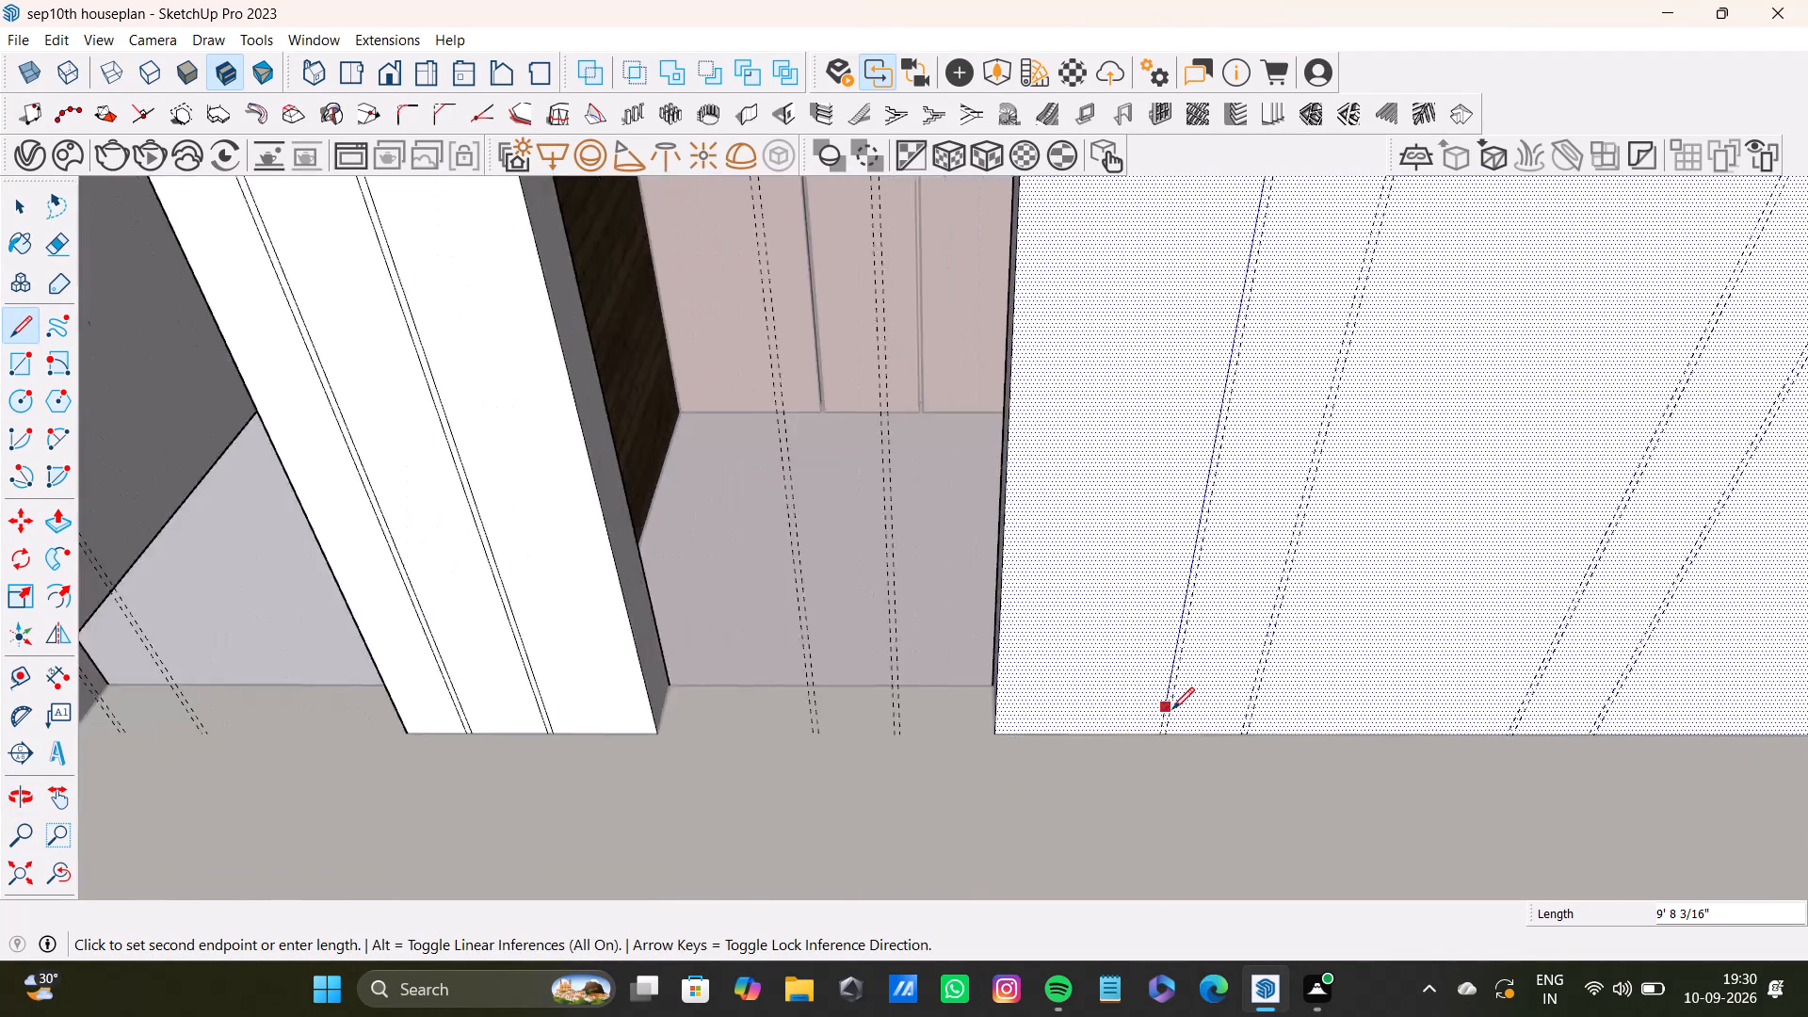
pyautogui.scroll(14, 1172, 709)
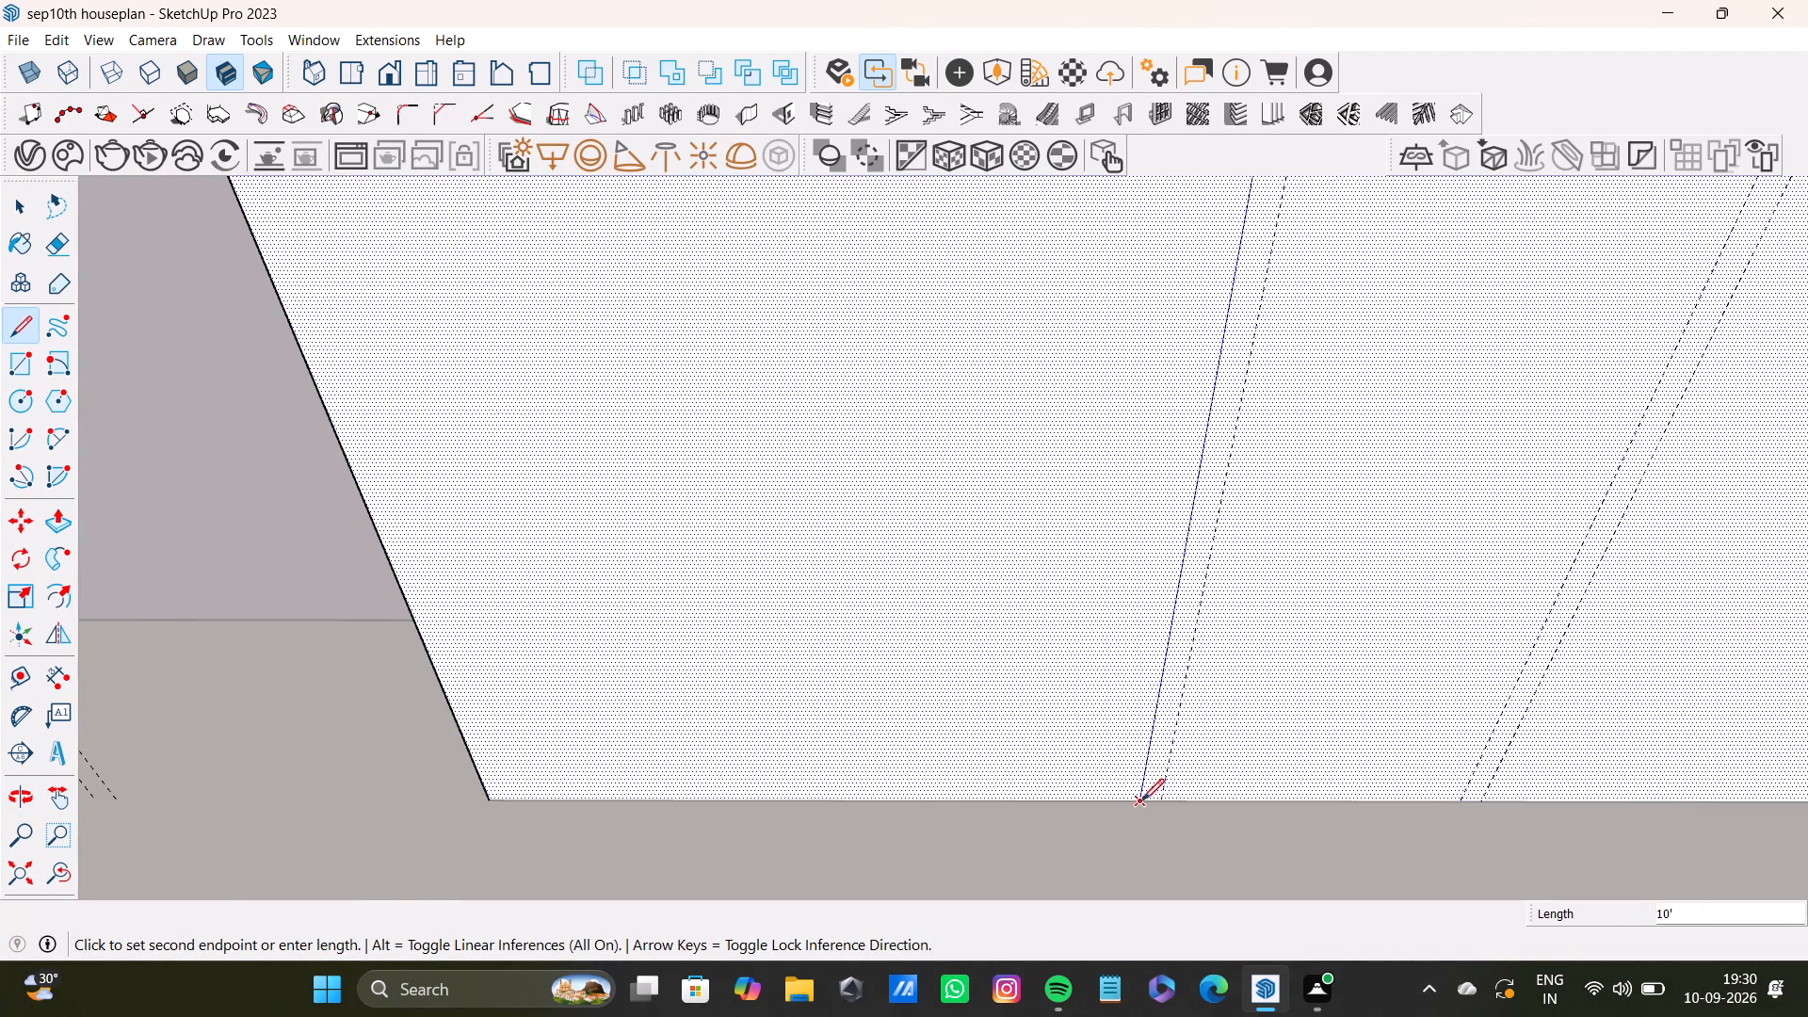
pyautogui.click(1142, 800)
pyautogui.press('space')
# Draw a full-height line along the right guide of the first pair to the right of the doorway, from the wall's top edge to the floor.
pyautogui.scroll(-3, 1139, 797)
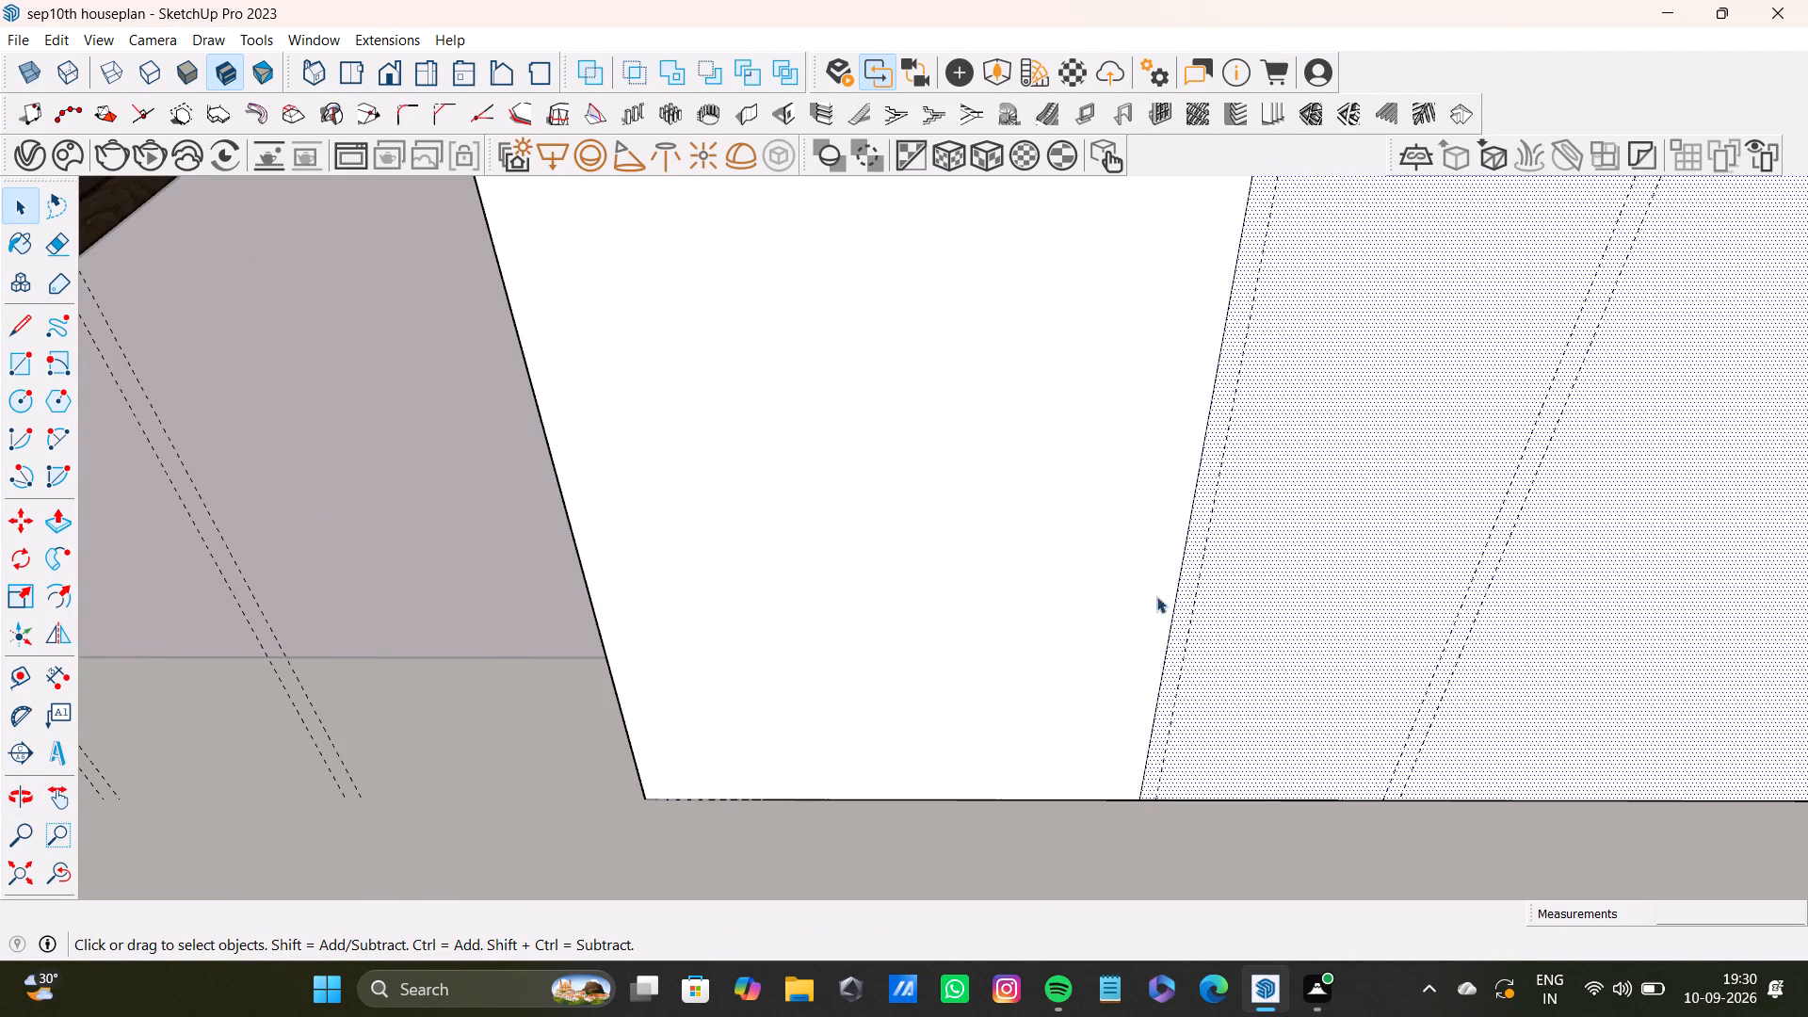
pyautogui.scroll(-4, 932, 489)
pyautogui.keyDown('shift'); pyautogui.moveTo(1019, 471); pyautogui.dragTo(1003, 720, button='middle'); pyautogui.keyUp('shift')
pyautogui.scroll(-9, 1022, 637)
pyautogui.keyDown('shift'); pyautogui.moveTo(996, 472); pyautogui.dragTo(1021, 802, button='middle'); pyautogui.keyUp('shift')
pyautogui.scroll(-9, 991, 718)
pyautogui.keyDown('shift'); pyautogui.moveTo(1021, 458); pyautogui.dragTo(983, 865, button='middle'); pyautogui.keyUp('shift')
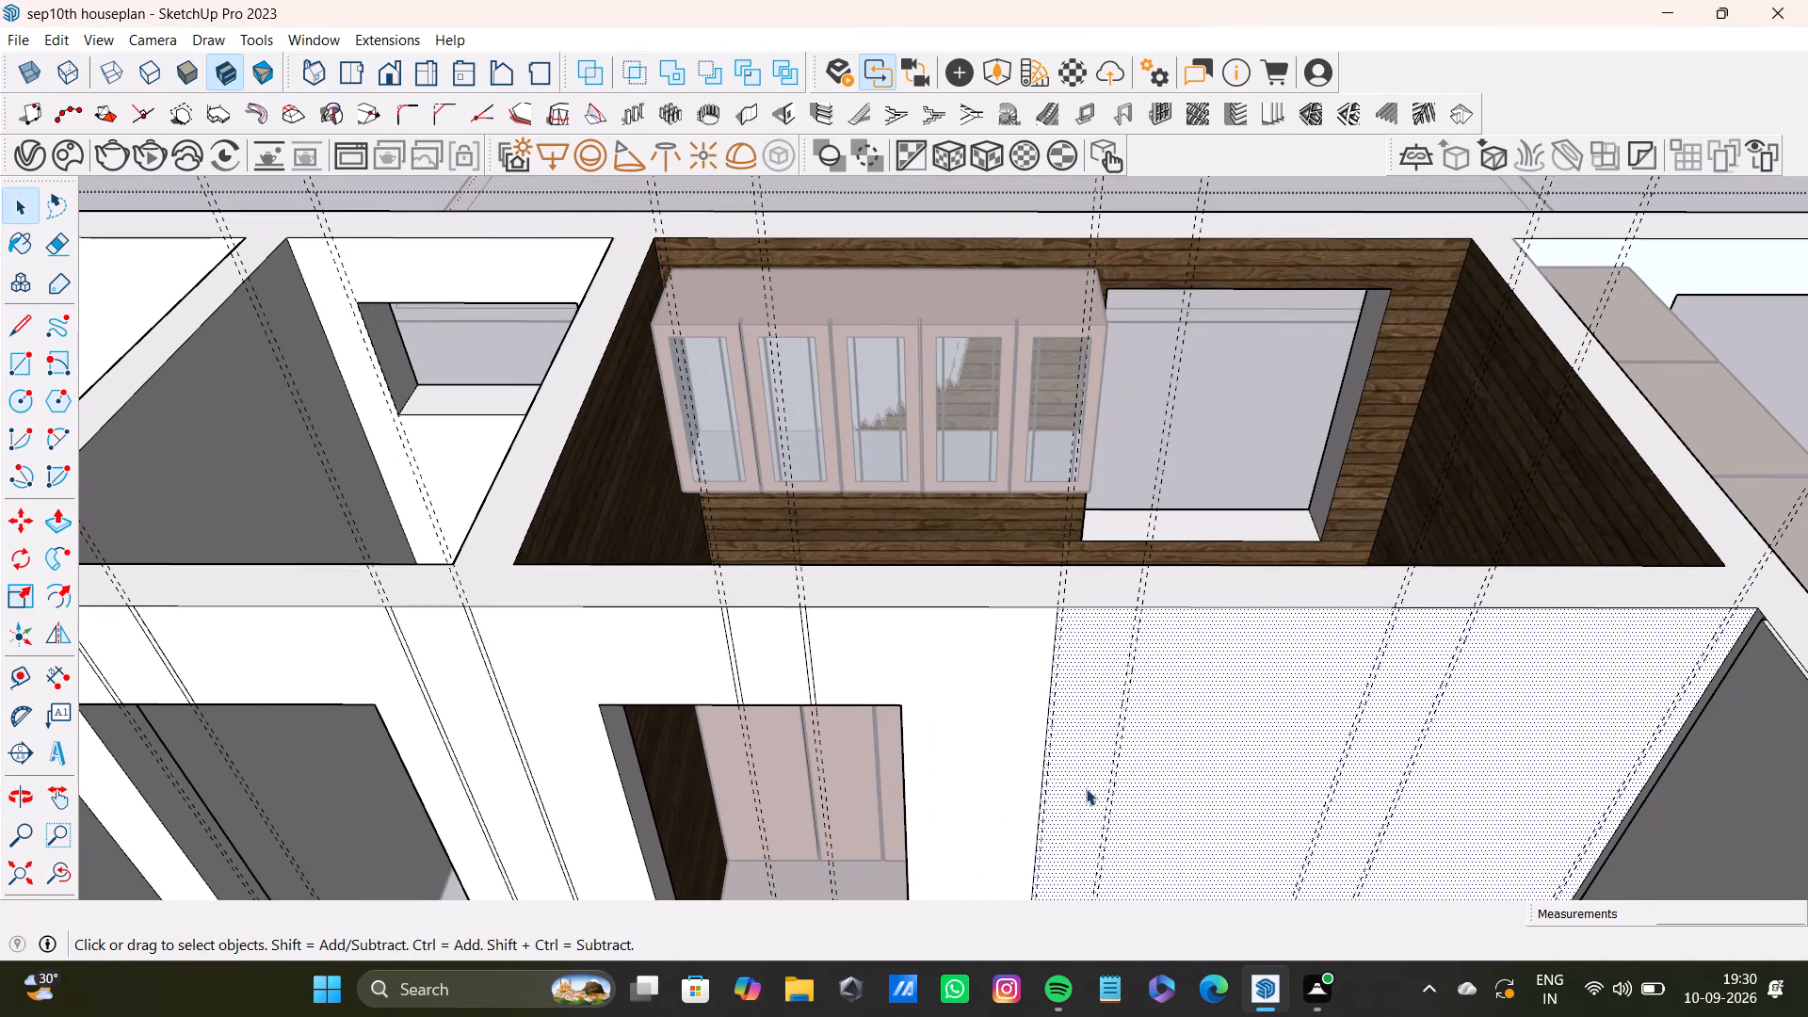
pyautogui.press('l')
pyautogui.scroll(11, 1053, 758)
pyautogui.click(1078, 404)
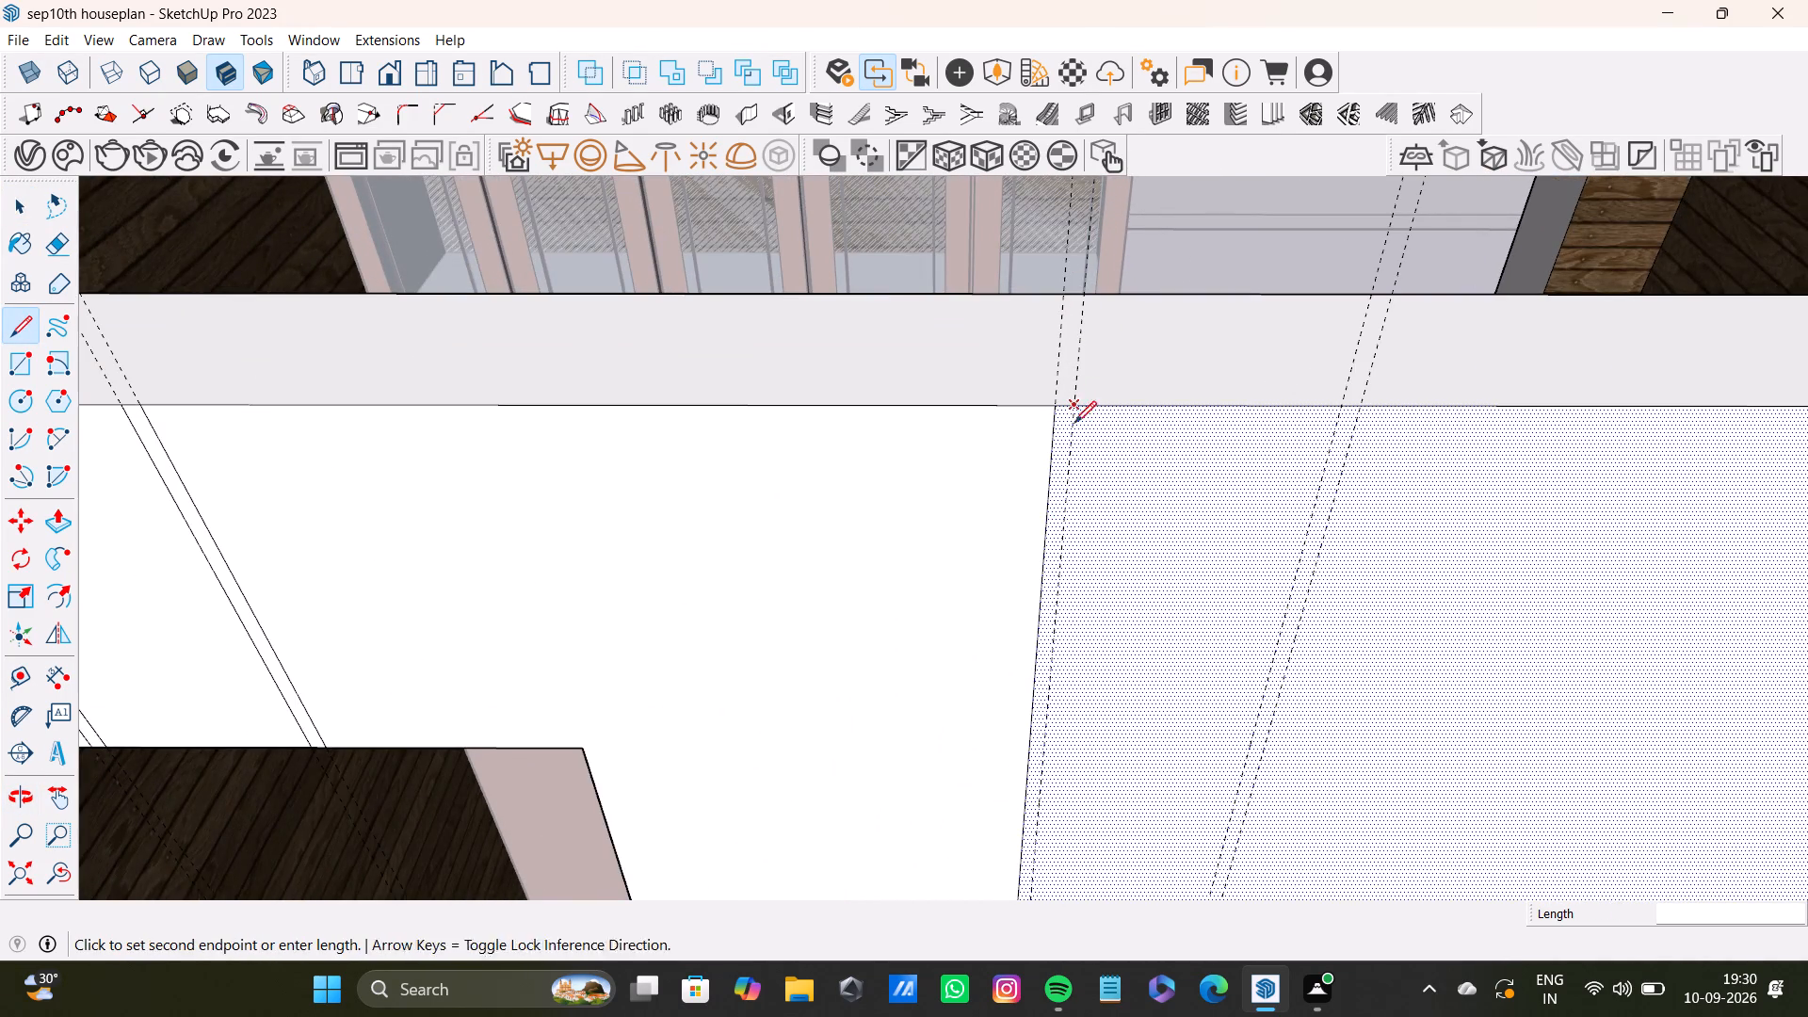
pyautogui.scroll(-4, 1070, 561)
pyautogui.keyDown('shift'); pyautogui.moveTo(1072, 689); pyautogui.dragTo(1073, 474, button='middle'); pyautogui.keyUp('shift')
pyautogui.keyDown('shift'); pyautogui.scroll(1, 1073, 428); pyautogui.keyUp('shift')
pyautogui.scroll(-7, 1046, 633)
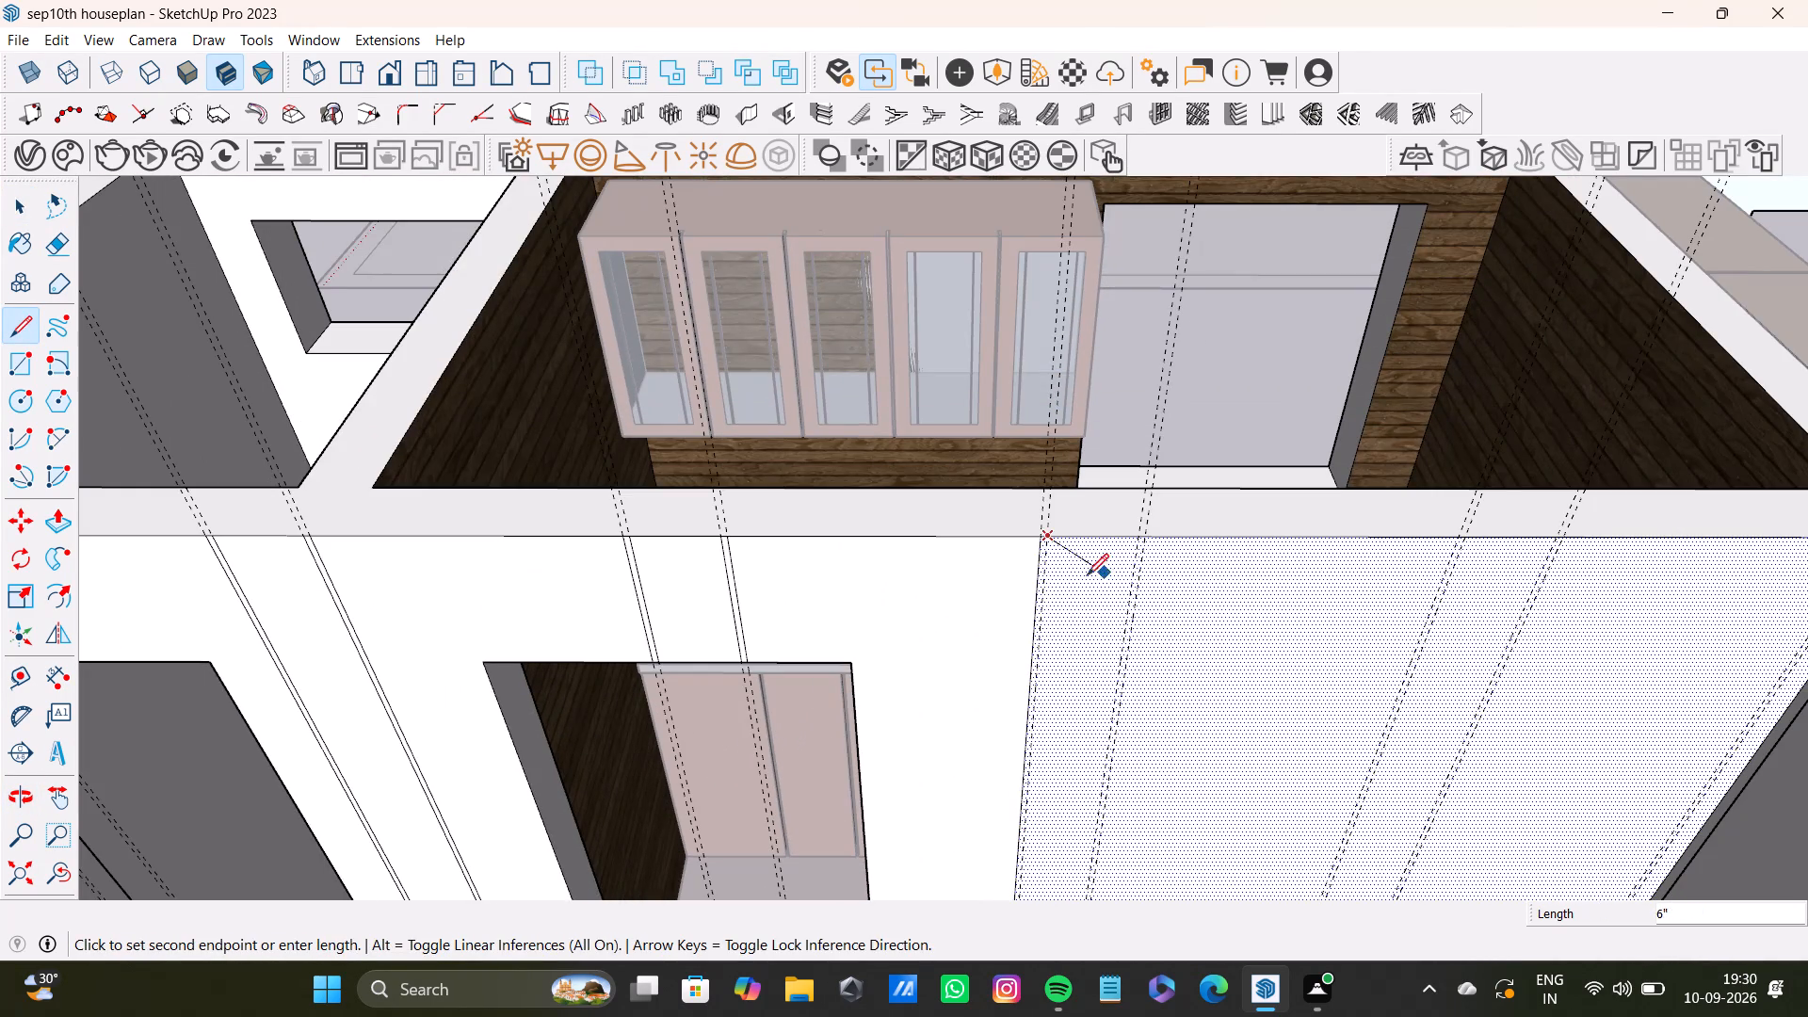
pyautogui.scroll(-3, 1032, 786)
pyautogui.keyDown('shift'); pyautogui.moveTo(1032, 820); pyautogui.dragTo(1043, 508, button='middle'); pyautogui.keyUp('shift')
pyautogui.keyDown('shift'); pyautogui.scroll(6, 1043, 508); pyautogui.keyUp('shift')
pyautogui.moveTo(1032, 916); pyautogui.dragTo(1032, 567, button='middle')
pyautogui.keyDown('shift'); pyautogui.scroll(2, 1032, 567); pyautogui.keyUp('shift')
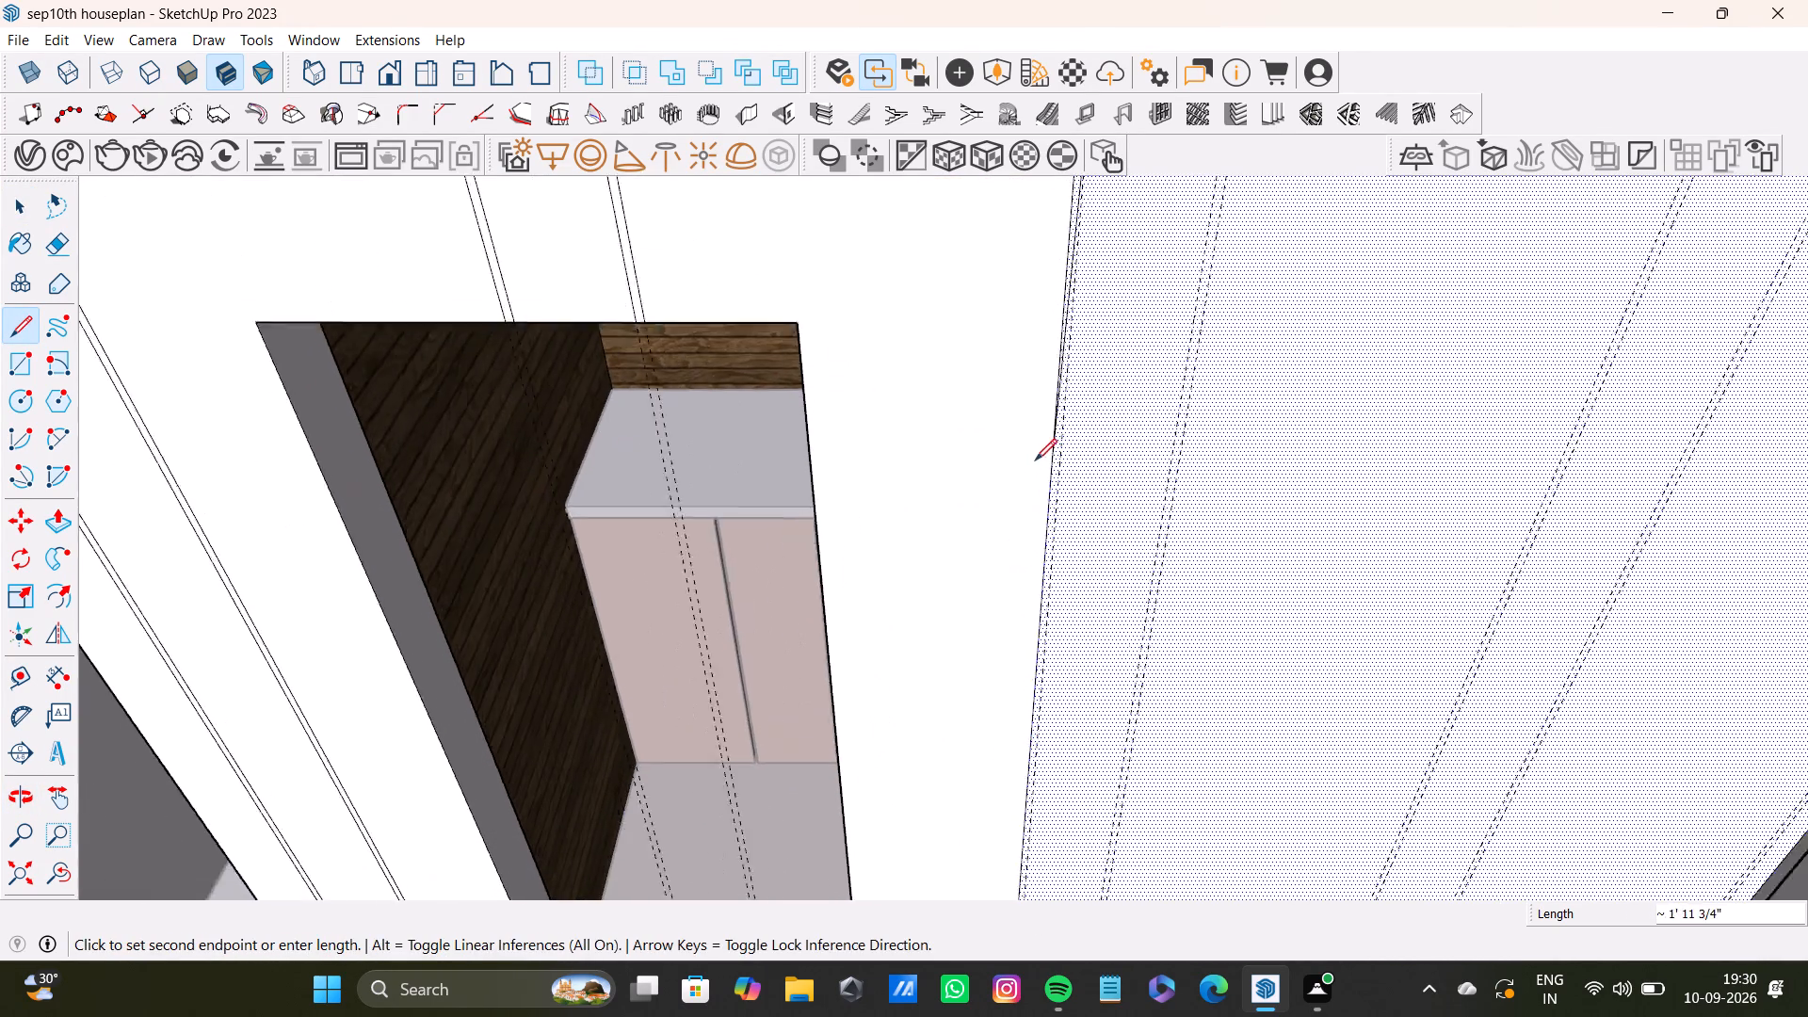
pyautogui.keyDown('shift'); pyautogui.scroll(3, 1035, 460); pyautogui.keyUp('shift')
pyautogui.keyDown('shift'); pyautogui.moveTo(1030, 800); pyautogui.dragTo(1029, 465, button='middle'); pyautogui.keyUp('shift')
pyautogui.scroll(4, 1009, 468)
pyautogui.keyDown('shift'); pyautogui.moveTo(1039, 774); pyautogui.dragTo(993, 408, button='middle'); pyautogui.keyUp('shift')
pyautogui.scroll(2, 988, 612)
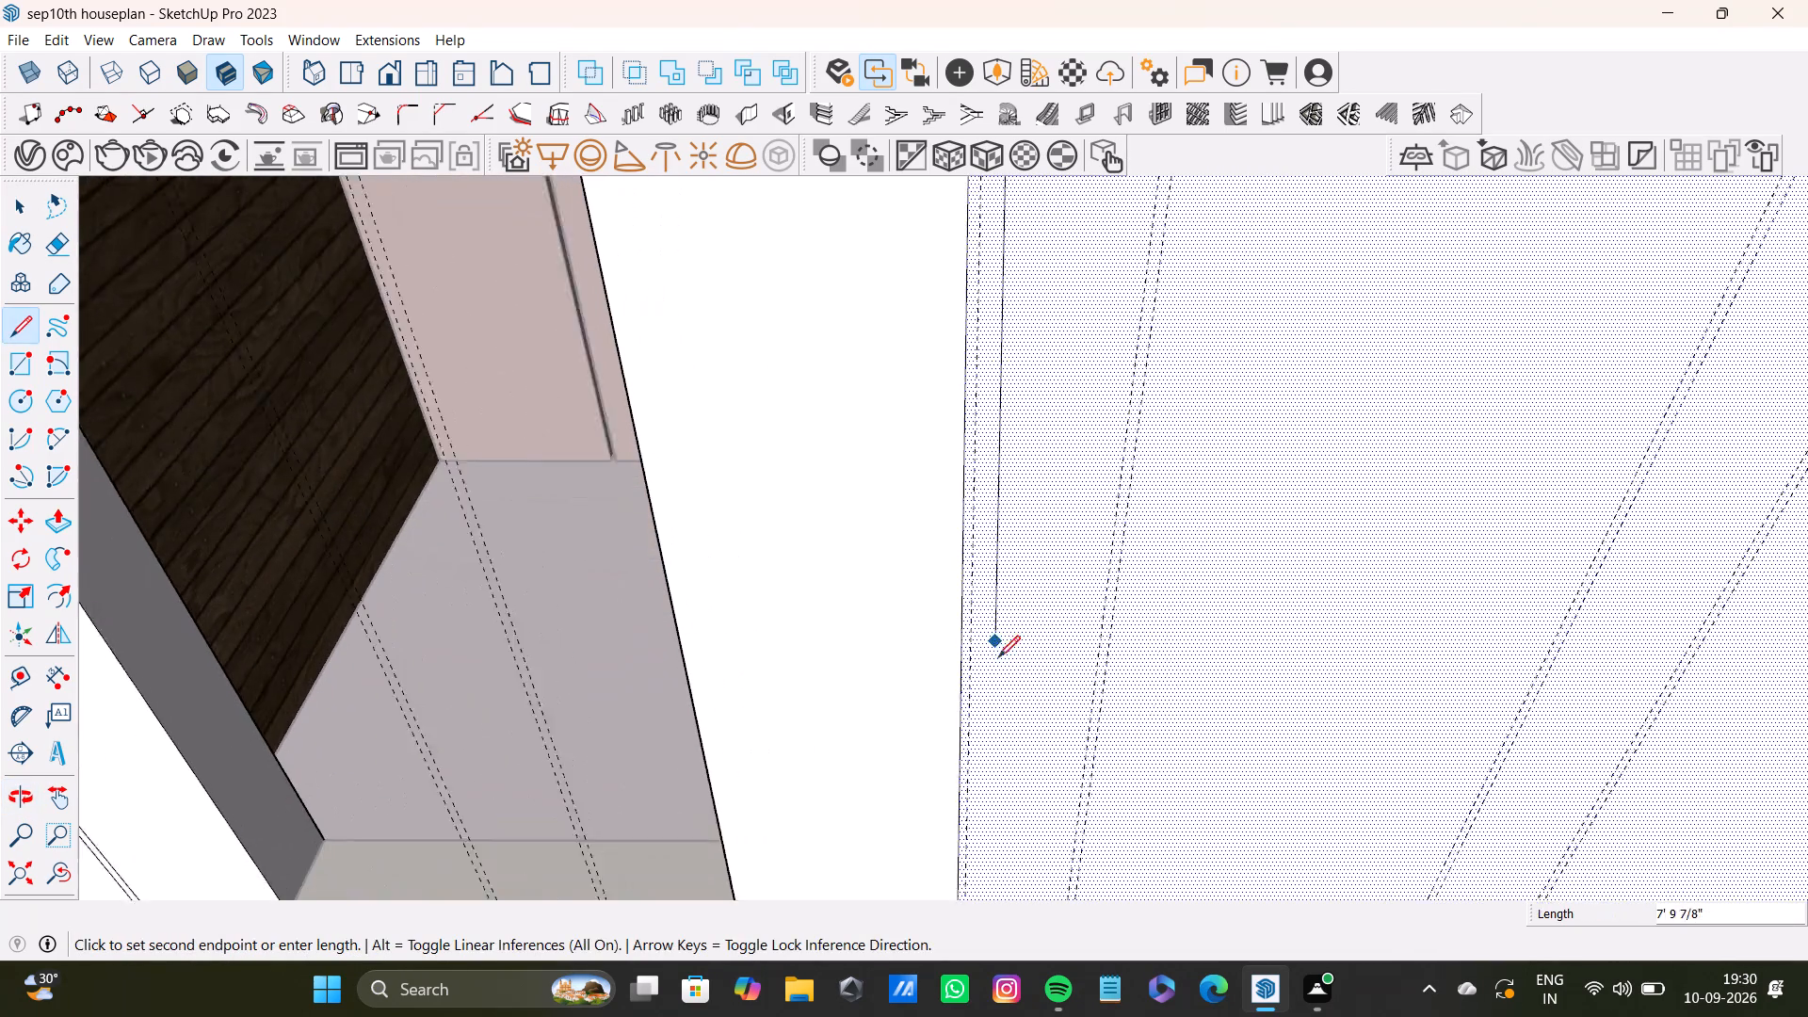
pyautogui.scroll(1, 981, 835)
pyautogui.scroll(-1, 981, 835)
pyautogui.moveTo(981, 835); pyautogui.dragTo(955, 589, button='middle')
pyautogui.scroll(4, 937, 563)
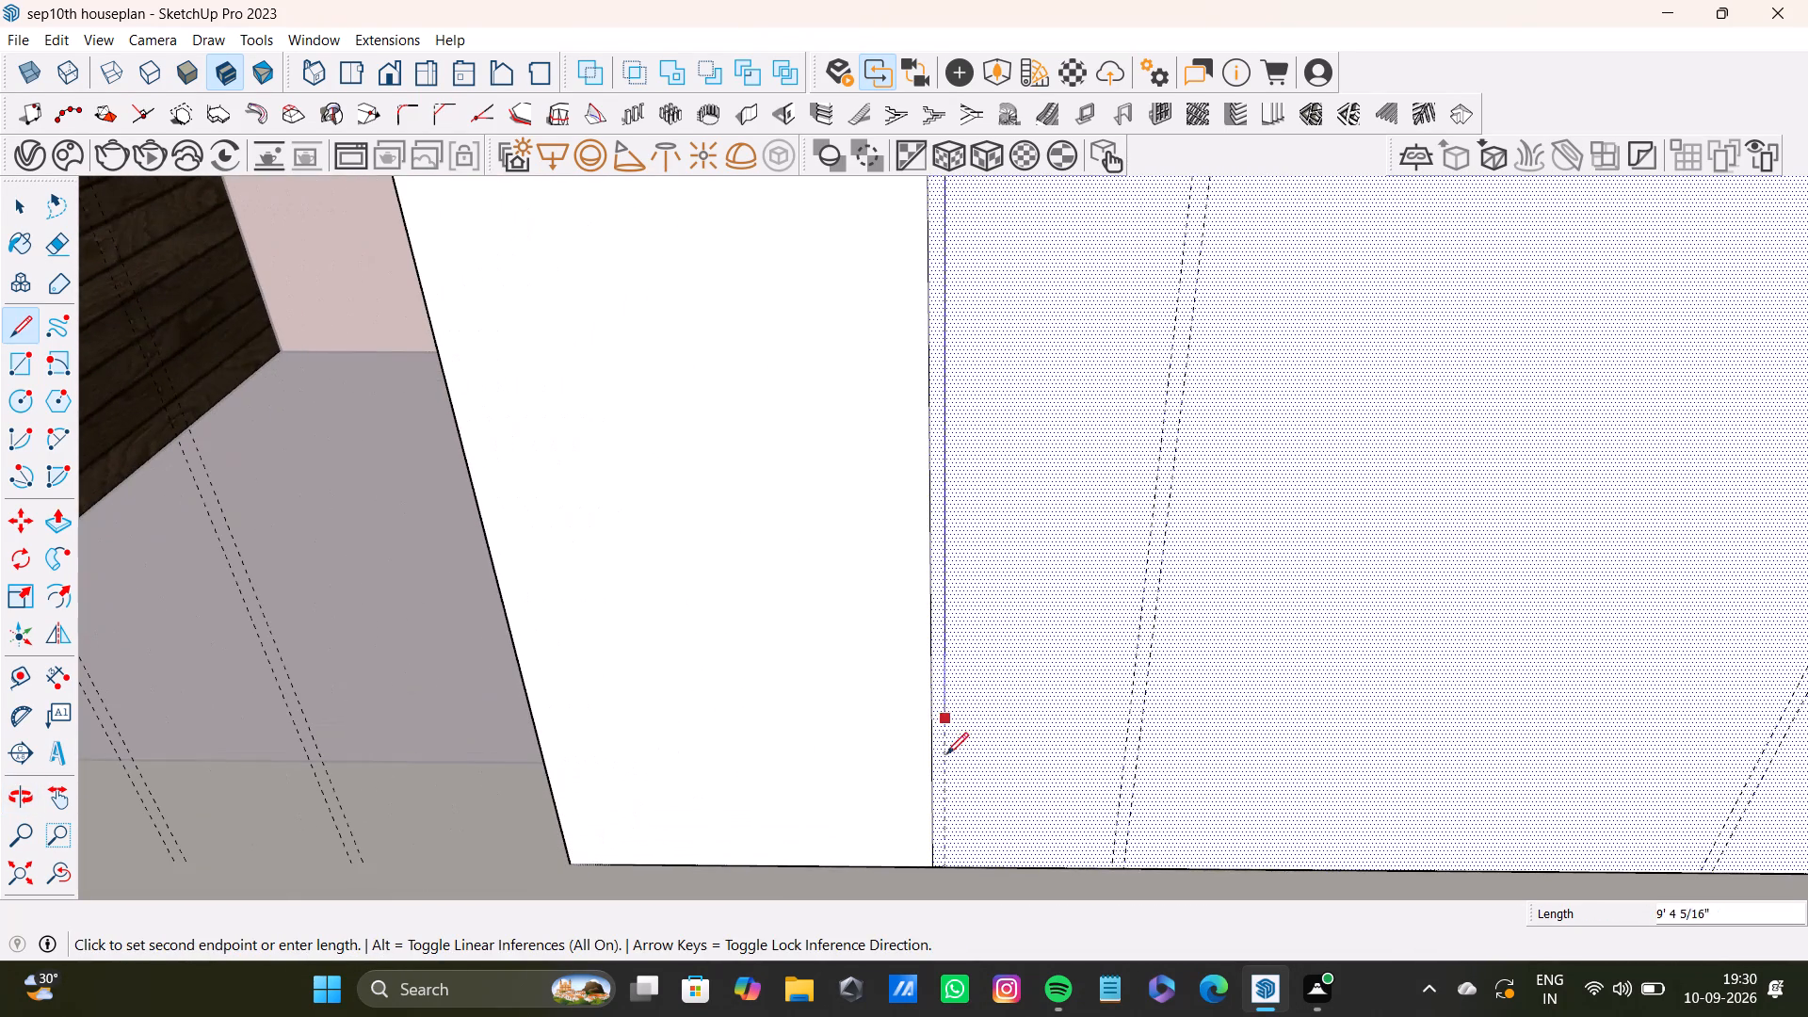
pyautogui.click(948, 868)
pyautogui.press('space')
# Draw a 10' vertical line along the left guide of the second pair to the right of the doorway, from the wall's top edge to the floor.
pyautogui.scroll(-13, 944, 802)
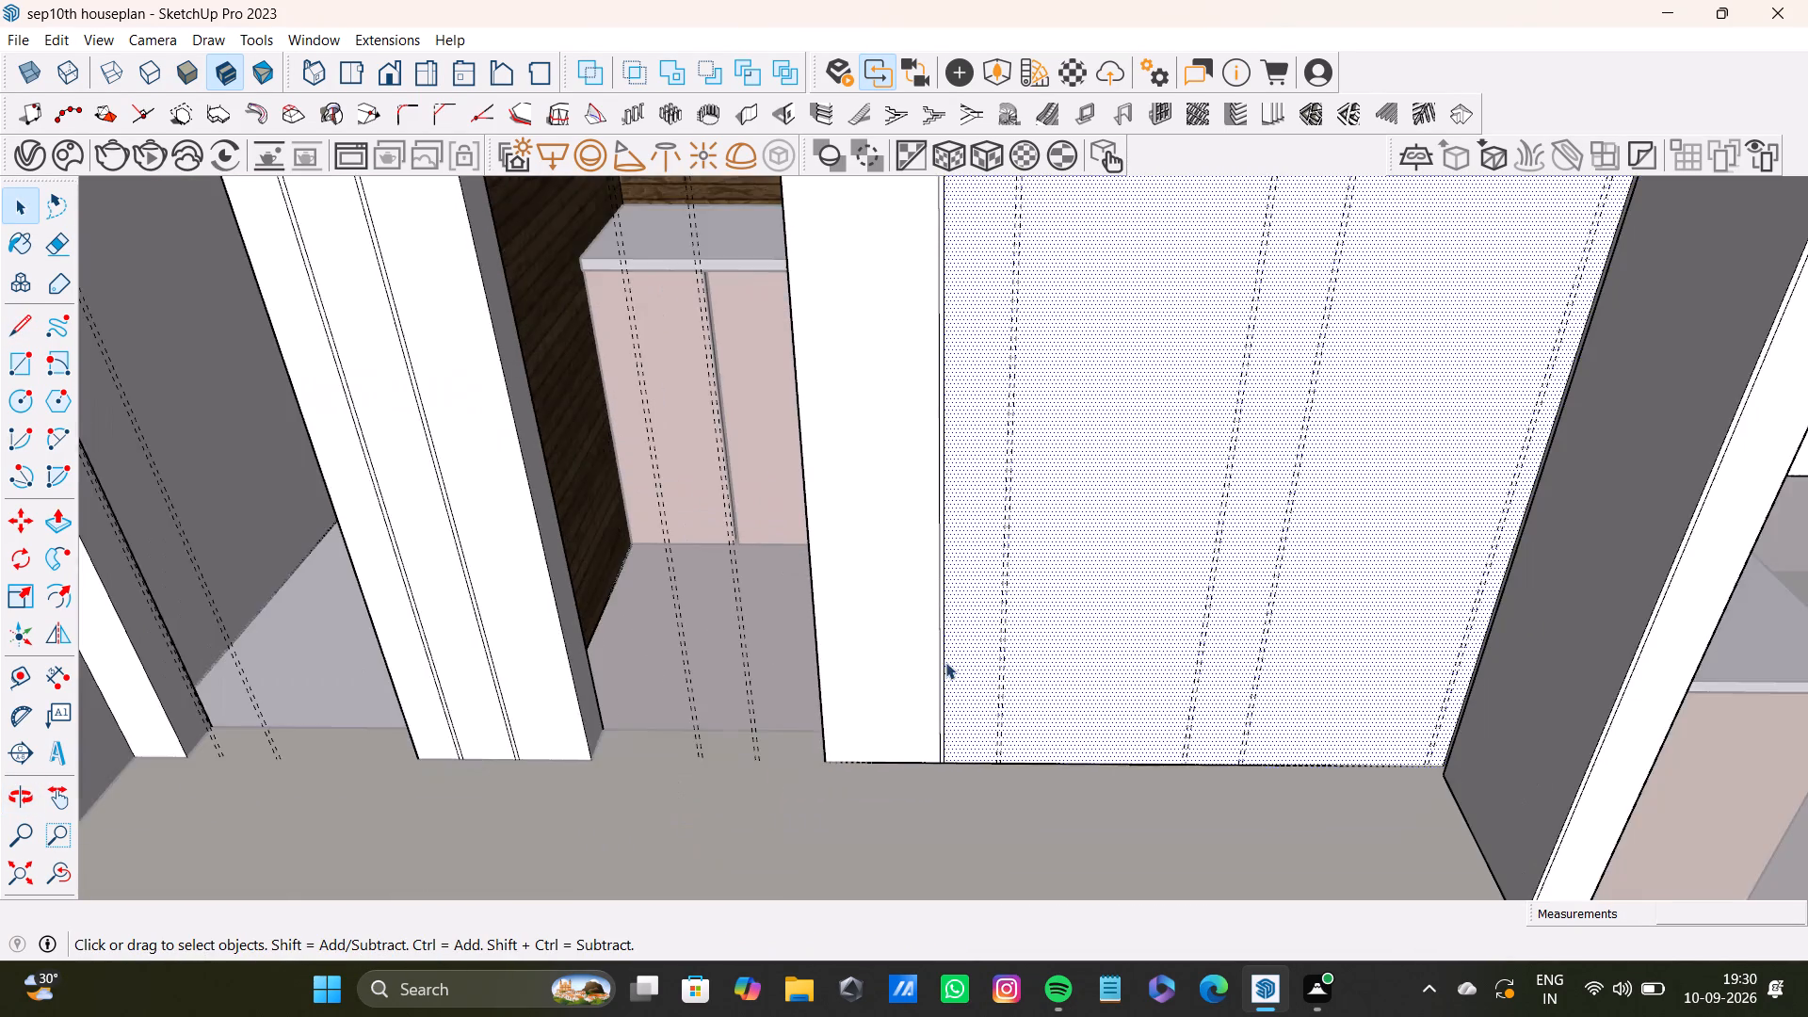
pyautogui.keyDown('shift'); pyautogui.moveTo(943, 595); pyautogui.dragTo(940, 831, button='middle'); pyautogui.keyUp('shift')
pyautogui.scroll(-4, 950, 595)
pyautogui.keyDown('shift'); pyautogui.moveTo(930, 409); pyautogui.dragTo(928, 616, button='middle'); pyautogui.keyUp('shift')
pyautogui.press('l')
pyautogui.scroll(16, 1009, 557)
pyautogui.click(1041, 363)
pyautogui.scroll(-2, 1001, 603)
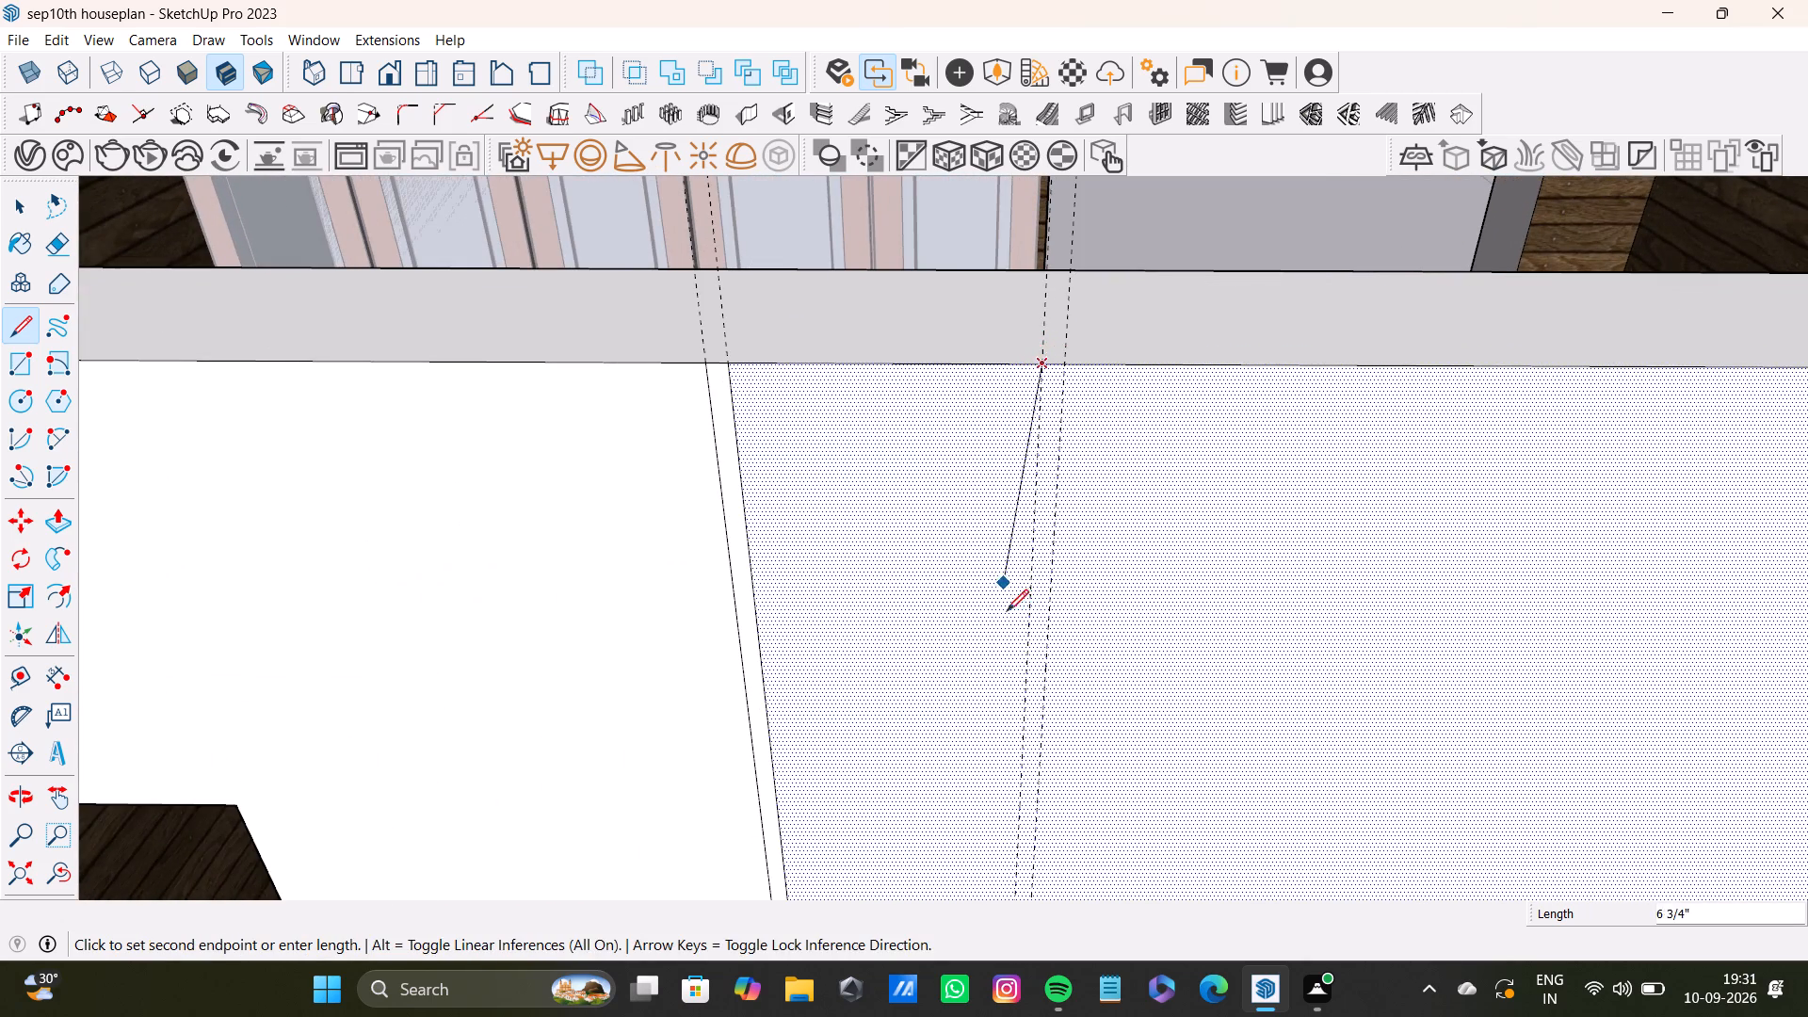
pyautogui.scroll(-5, 1007, 611)
pyautogui.keyDown('shift'); pyautogui.moveTo(1022, 592); pyautogui.dragTo(1020, 261, button='middle'); pyautogui.keyUp('shift')
pyautogui.scroll(2, 989, 377)
pyautogui.scroll(-2, 983, 576)
pyautogui.moveTo(1001, 615); pyautogui.dragTo(1057, 231, button='middle')
pyautogui.scroll(-3, 1046, 588)
pyautogui.keyDown('shift'); pyautogui.moveTo(1033, 752); pyautogui.dragTo(1033, 476, button='middle'); pyautogui.keyUp('shift')
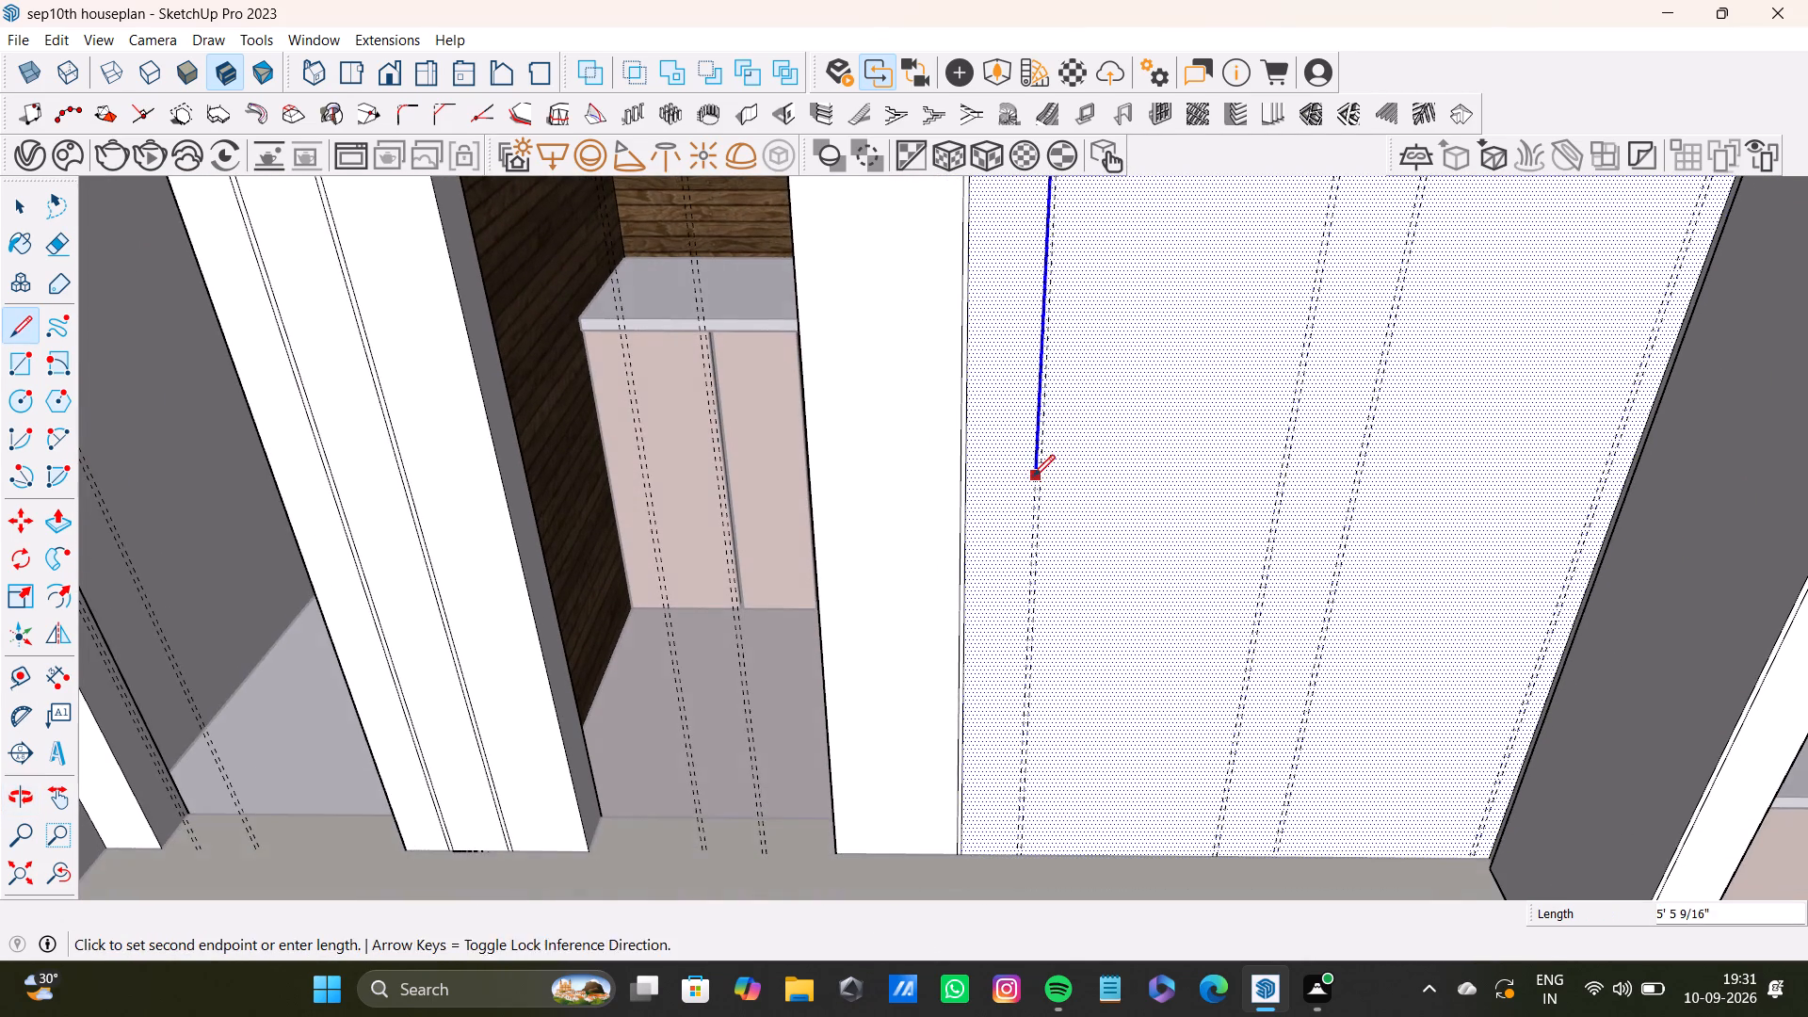
pyautogui.scroll(6, 1050, 679)
pyautogui.keyDown('shift'); pyautogui.moveTo(1014, 787); pyautogui.dragTo(991, 598, button='middle'); pyautogui.keyUp('shift')
pyautogui.scroll(6, 979, 621)
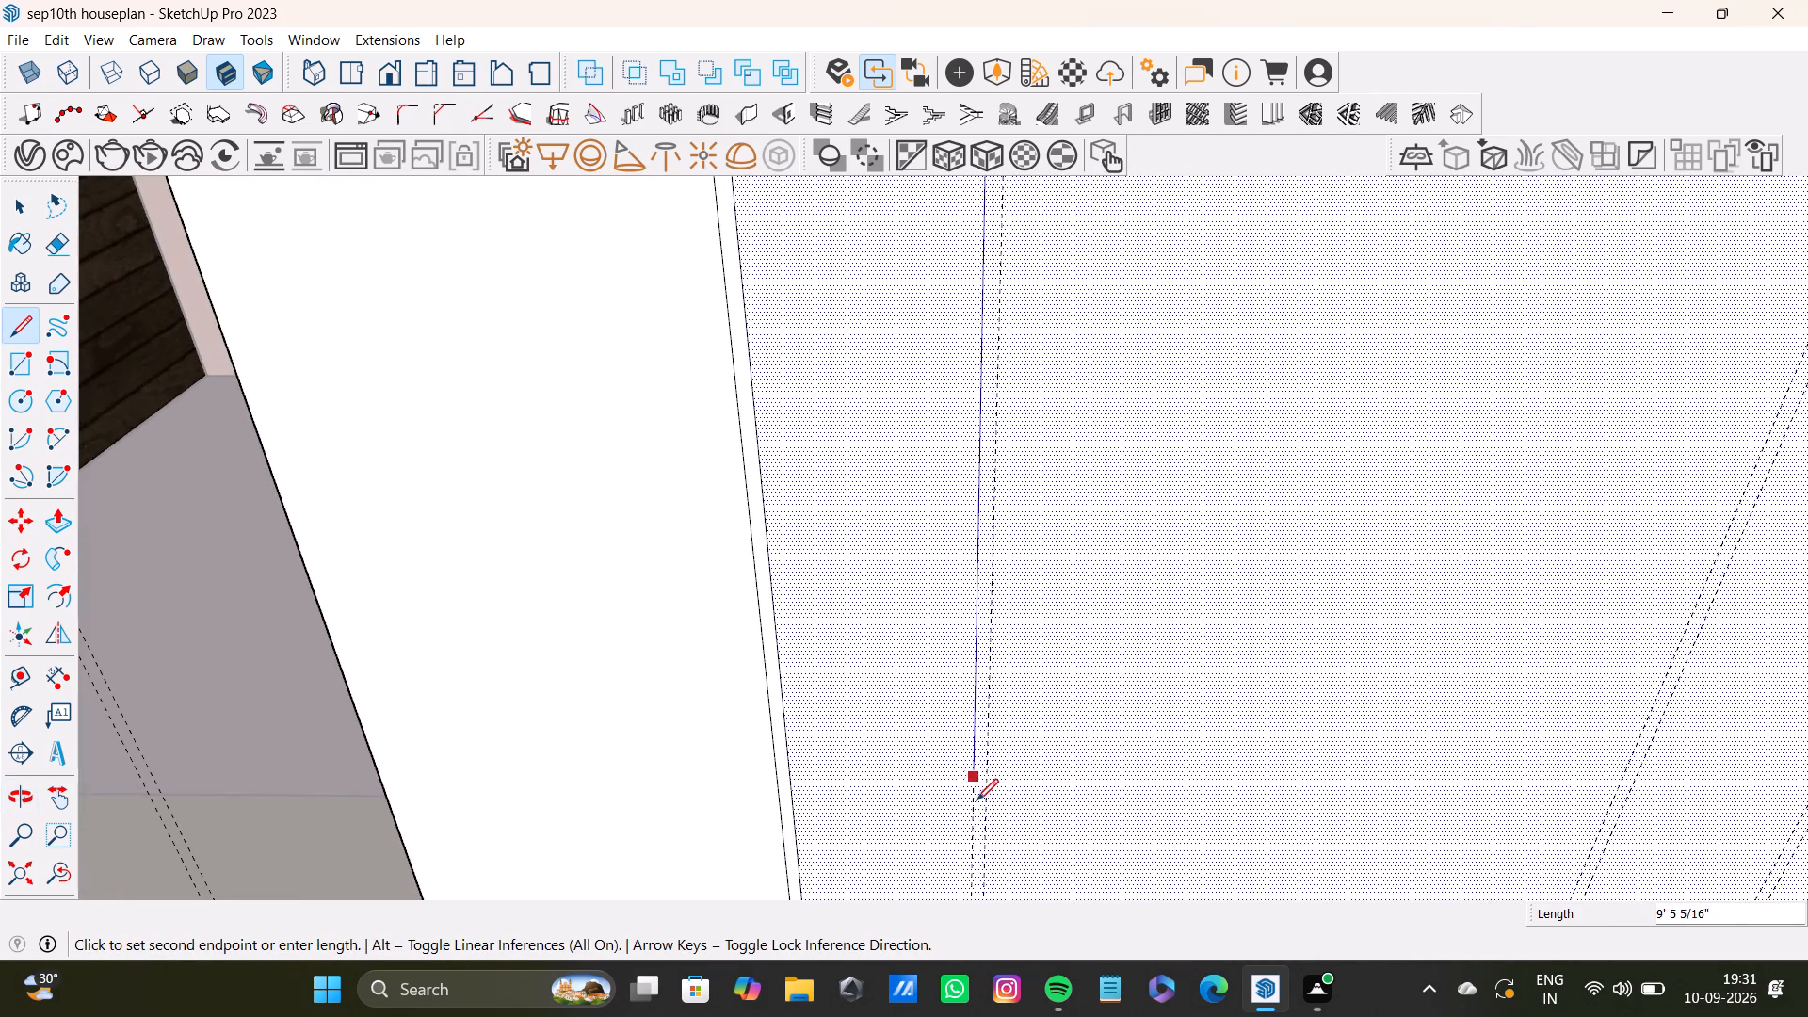
pyautogui.keyDown('shift'); pyautogui.moveTo(965, 850); pyautogui.dragTo(962, 579, button='middle'); pyautogui.keyUp('shift')
pyautogui.scroll(3, 954, 573)
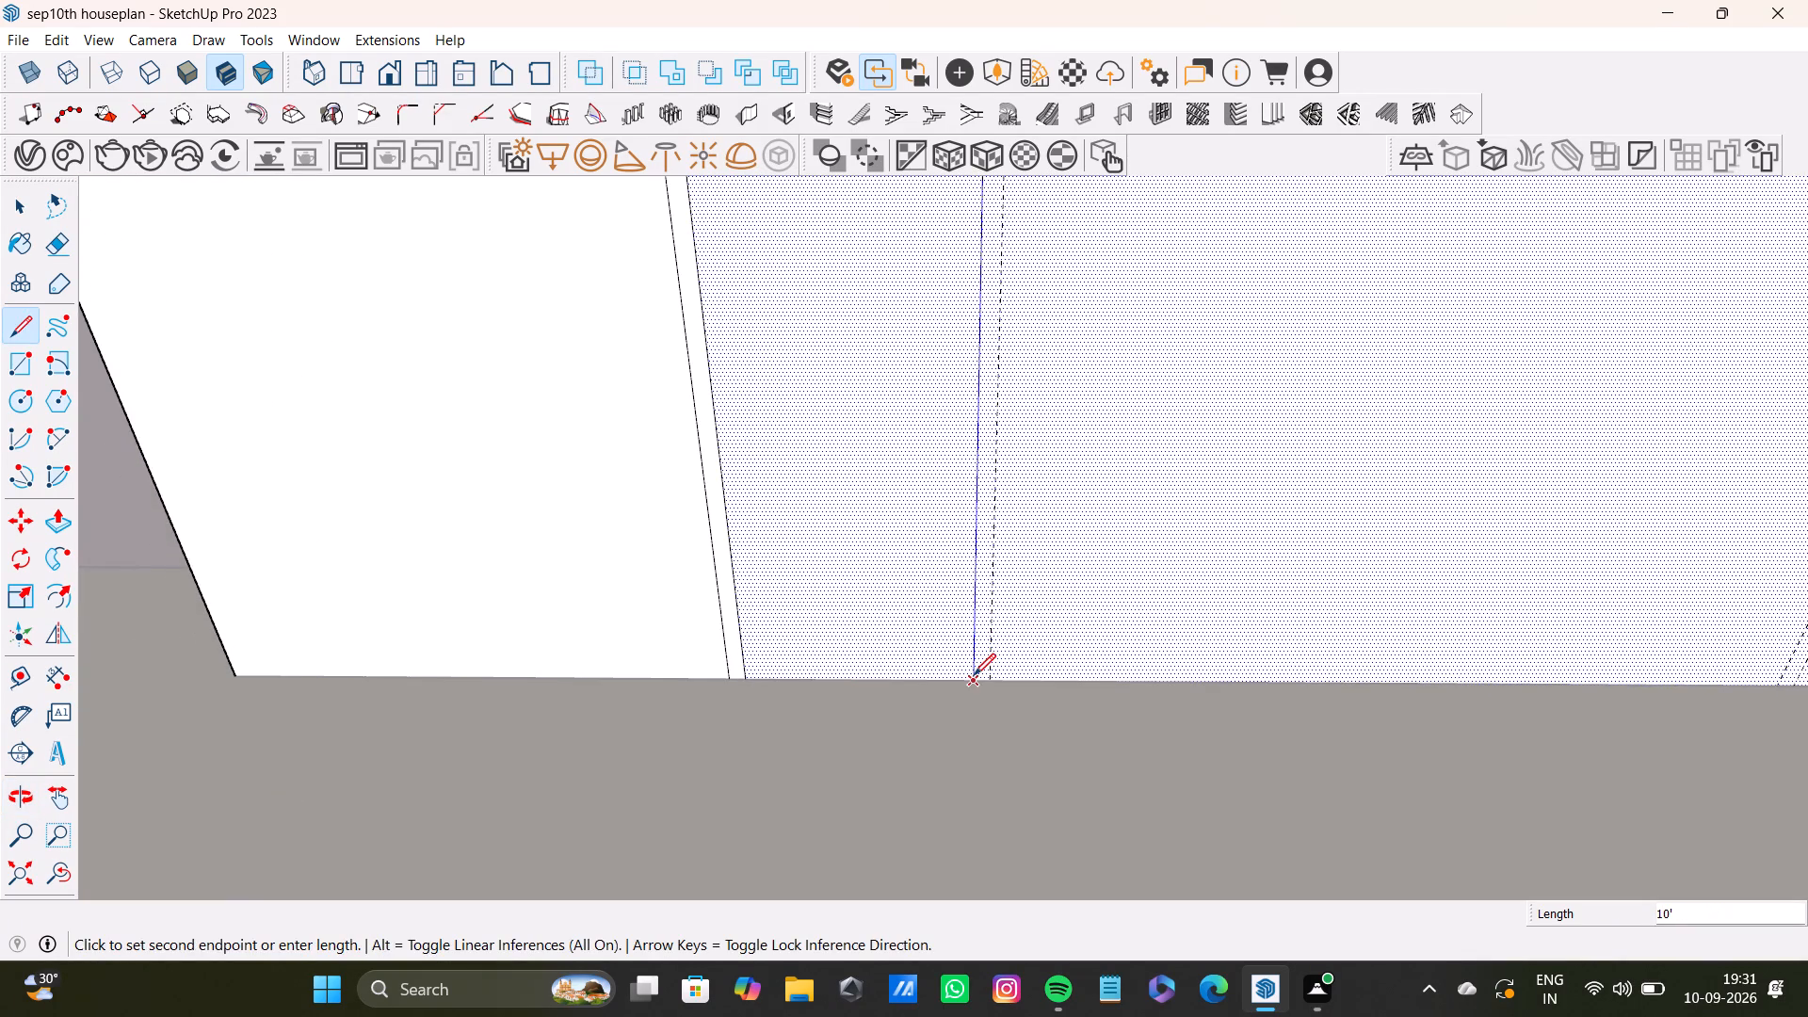
pyautogui.click(974, 675)
pyautogui.press('space')
# Draw a full-height line along the right guide of the second pair to the right of the doorway, from the wall's top edge to the floor.
pyautogui.scroll(-4, 1007, 640)
pyautogui.keyDown('shift'); pyautogui.moveTo(1067, 351); pyautogui.dragTo(1037, 509, button='middle'); pyautogui.keyUp('shift')
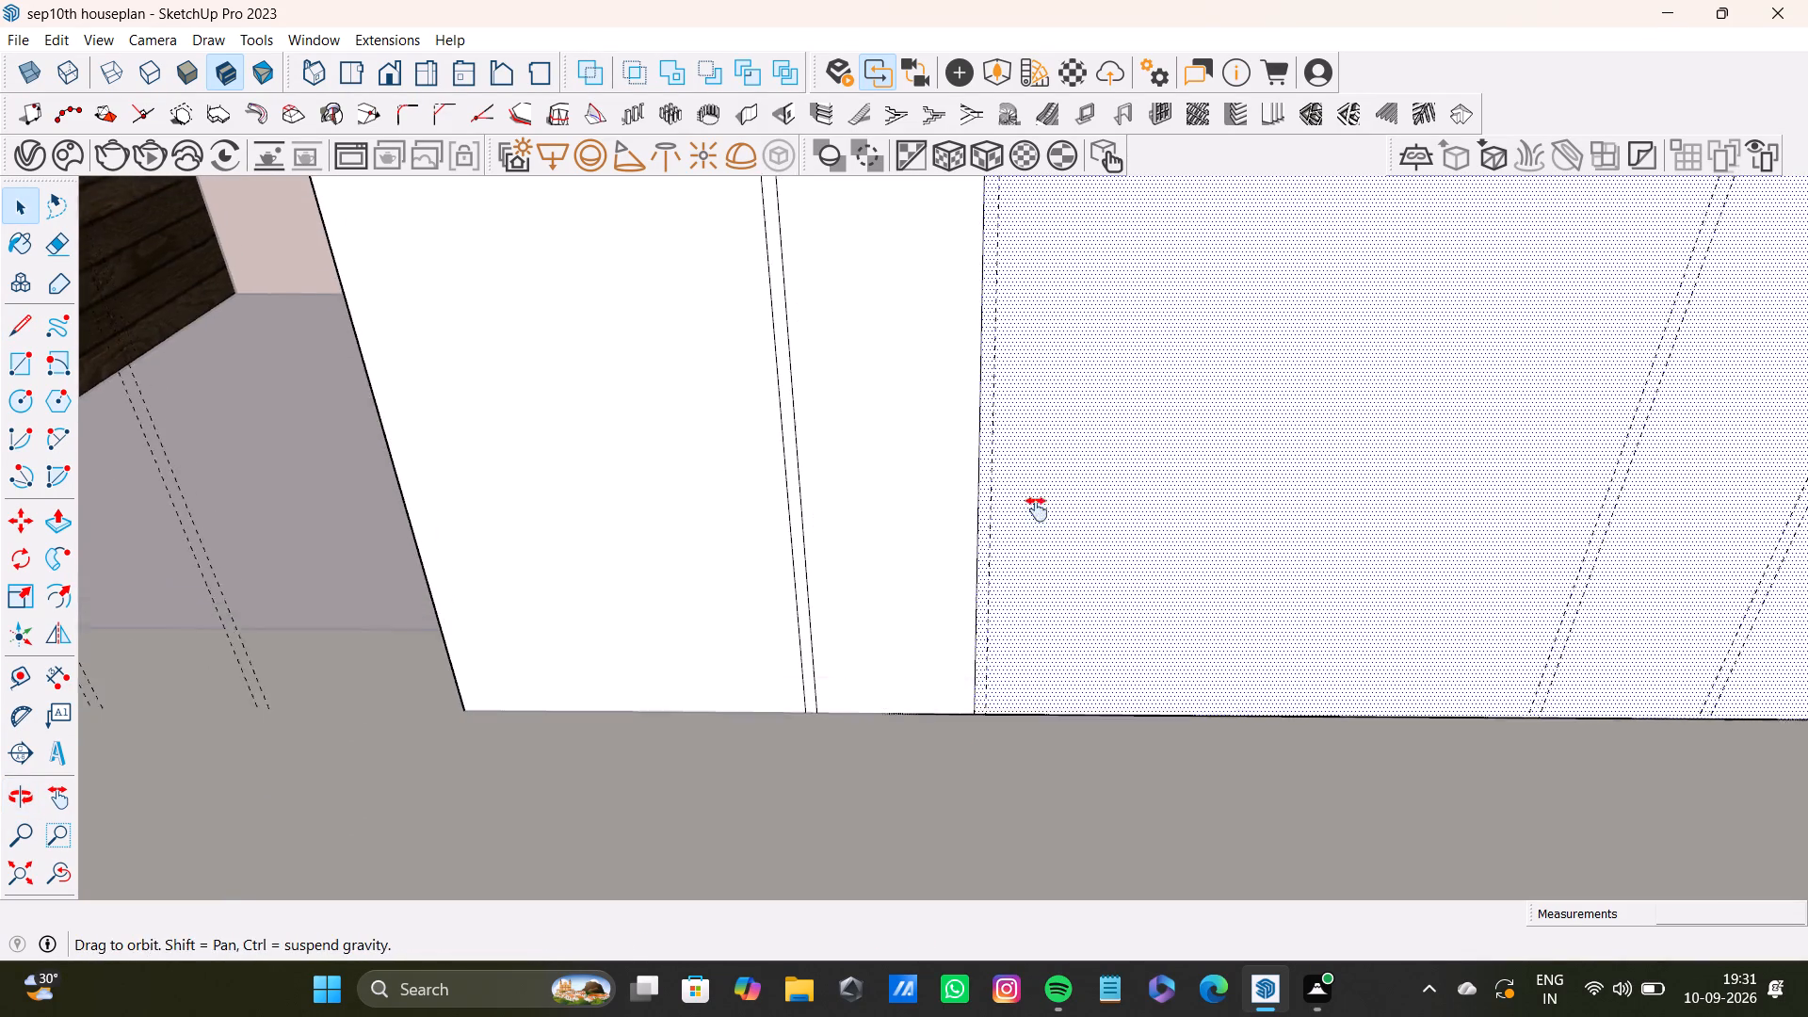
pyautogui.keyDown('shift'); pyautogui.moveTo(1037, 509); pyautogui.dragTo(1018, 639, button='middle'); pyautogui.keyUp('shift')
pyautogui.scroll(-8, 992, 412)
pyautogui.keyDown('shift'); pyautogui.moveTo(999, 363); pyautogui.dragTo(1022, 828, button='middle'); pyautogui.keyUp('shift')
pyautogui.scroll(-5, 985, 614)
pyautogui.keyDown('shift'); pyautogui.moveTo(986, 552); pyautogui.dragTo(1024, 861, button='middle'); pyautogui.keyUp('shift')
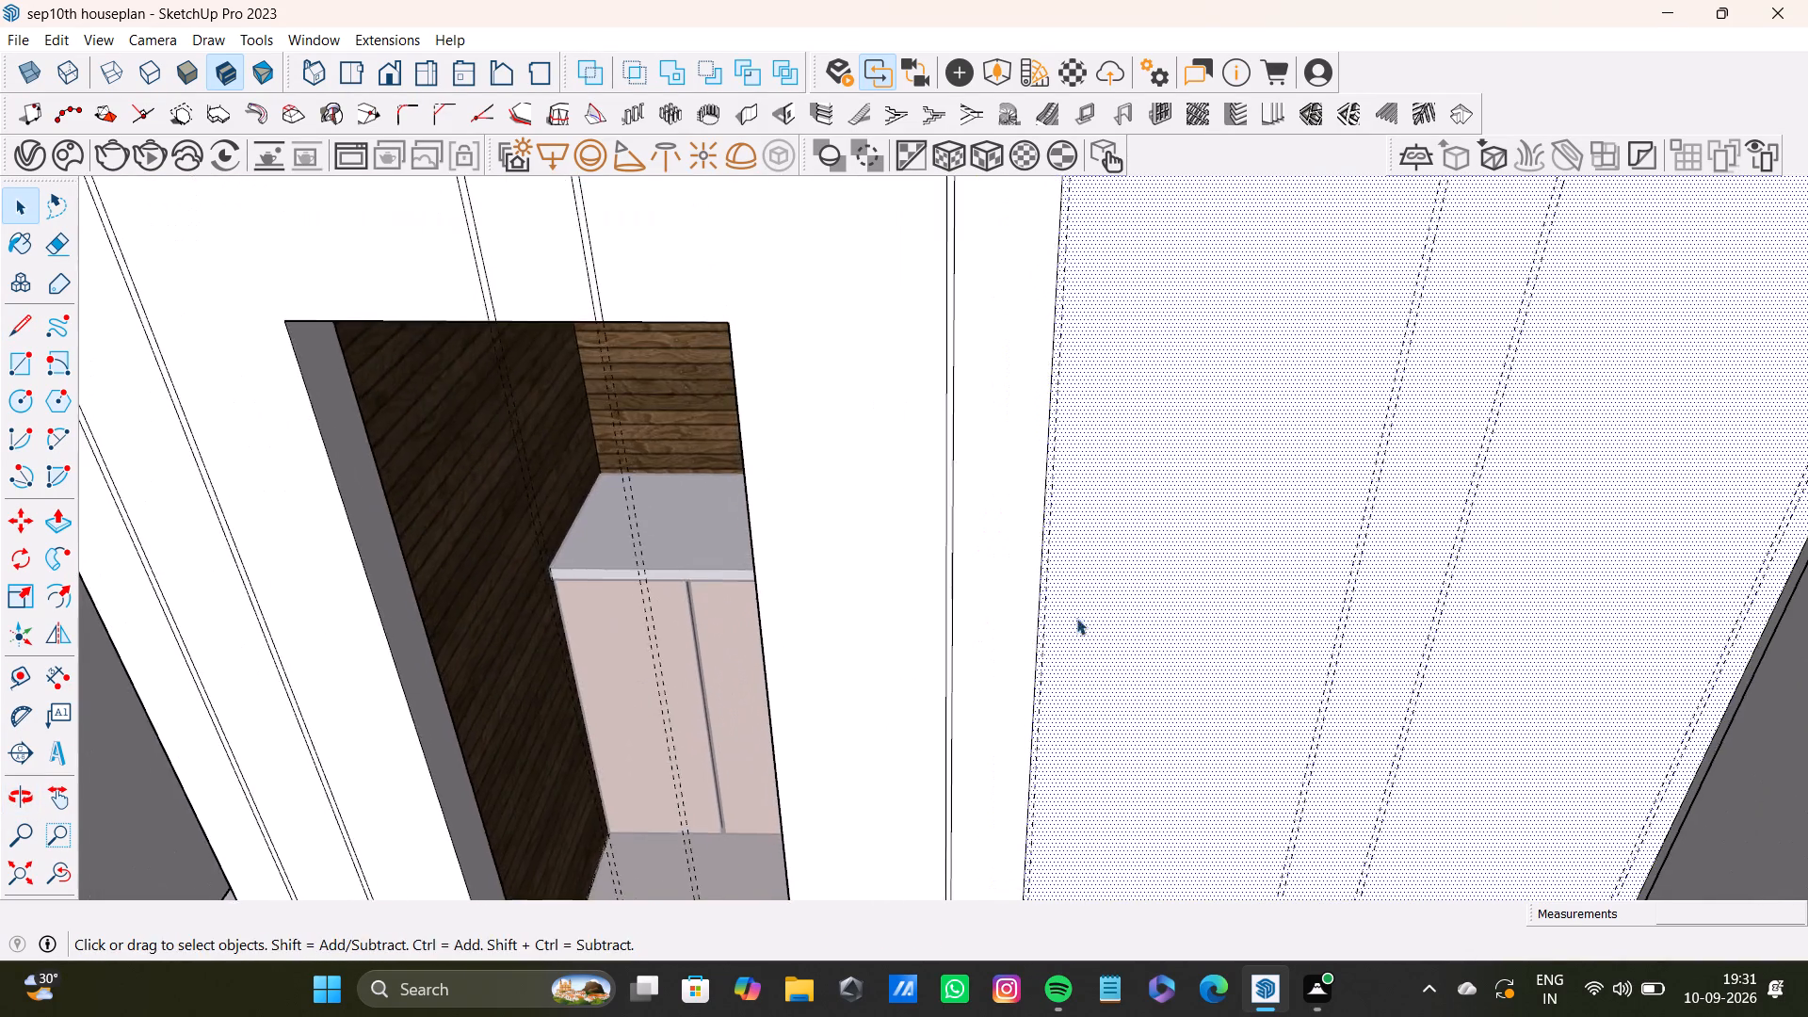
pyautogui.scroll(-4, 1073, 573)
pyautogui.keyDown('shift'); pyautogui.moveTo(1080, 542); pyautogui.dragTo(1077, 671, button='middle'); pyautogui.keyUp('shift')
pyautogui.press('l')
pyautogui.scroll(6, 1077, 671)
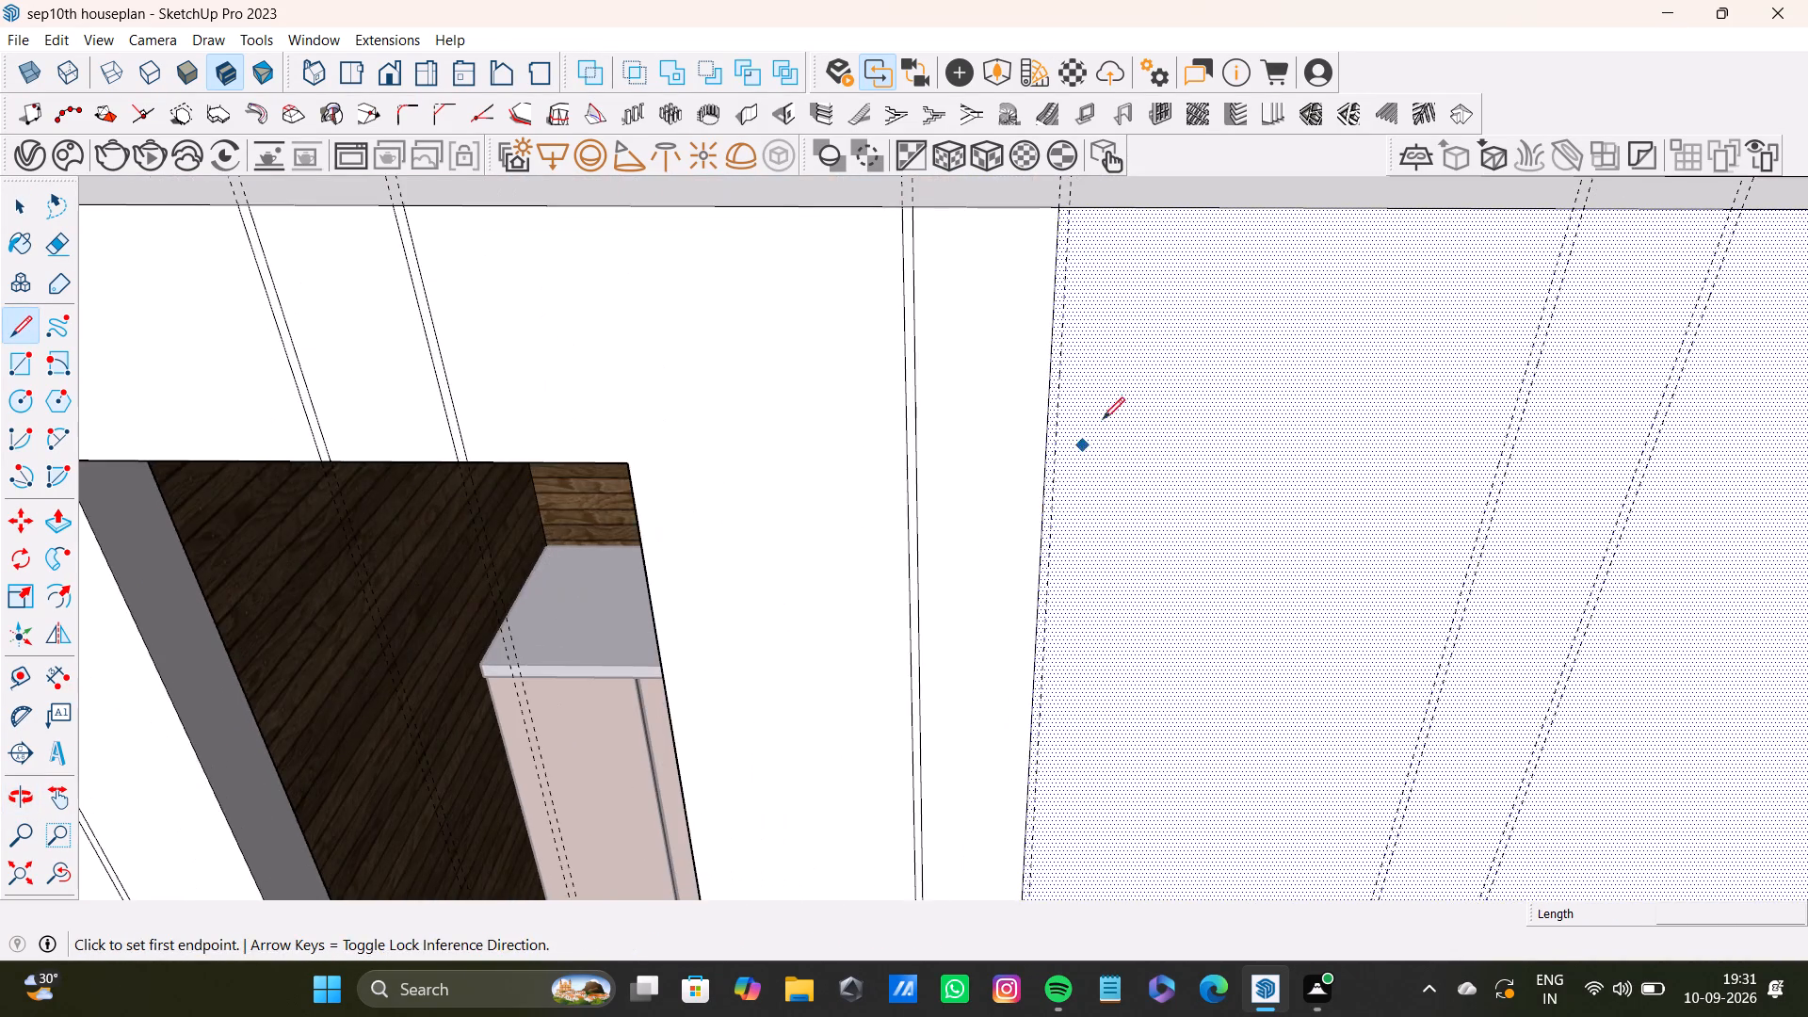
pyautogui.keyDown('shift'); pyautogui.moveTo(1109, 396); pyautogui.dragTo(1080, 589, button='middle'); pyautogui.keyUp('shift')
pyautogui.scroll(6, 1072, 482)
pyautogui.click(1021, 378)
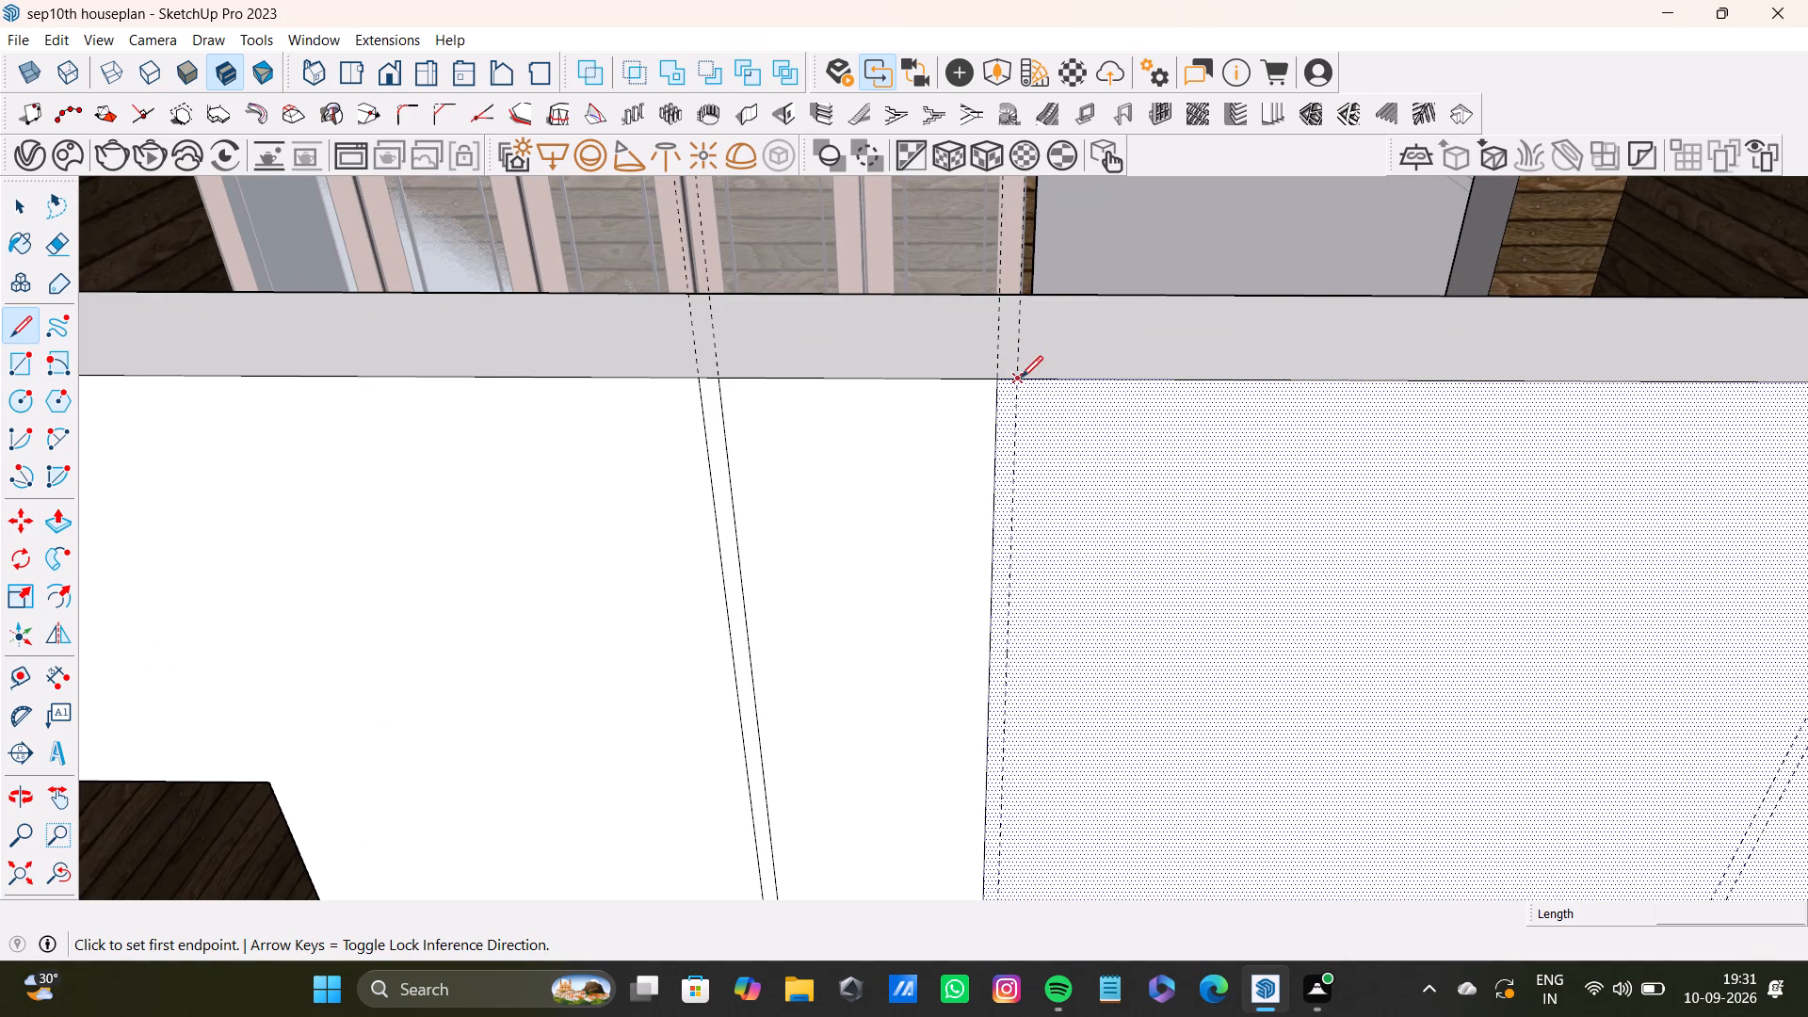
pyautogui.scroll(-4, 1013, 588)
pyautogui.keyDown('shift'); pyautogui.moveTo(1032, 658); pyautogui.dragTo(1000, 273, button='middle'); pyautogui.keyUp('shift')
pyautogui.scroll(-6, 993, 429)
pyautogui.keyDown('shift'); pyautogui.moveTo(986, 667); pyautogui.dragTo(961, 250, button='middle'); pyautogui.keyUp('shift')
pyautogui.scroll(3, 948, 409)
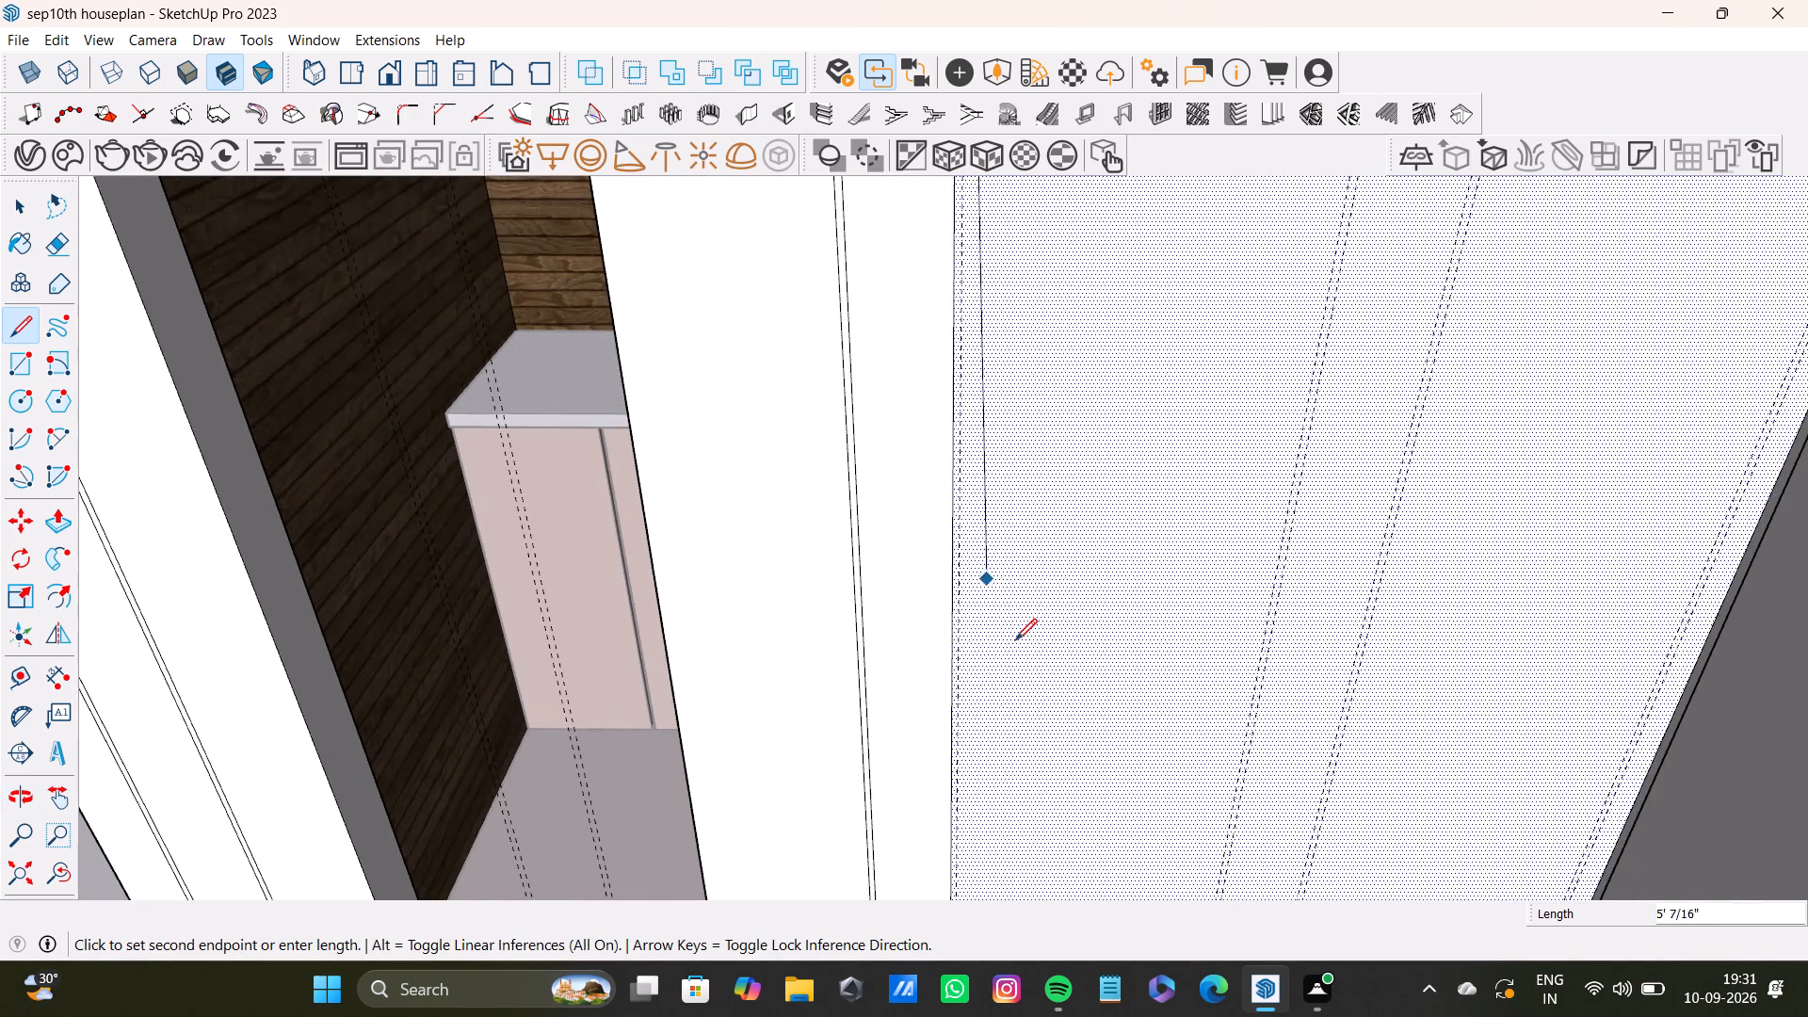
pyautogui.scroll(5, 975, 695)
pyautogui.keyDown('shift'); pyautogui.moveTo(974, 751); pyautogui.dragTo(921, 302, button='middle'); pyautogui.keyUp('shift')
pyautogui.scroll(3, 921, 270)
pyautogui.moveTo(878, 705); pyautogui.dragTo(898, 652, button='middle')
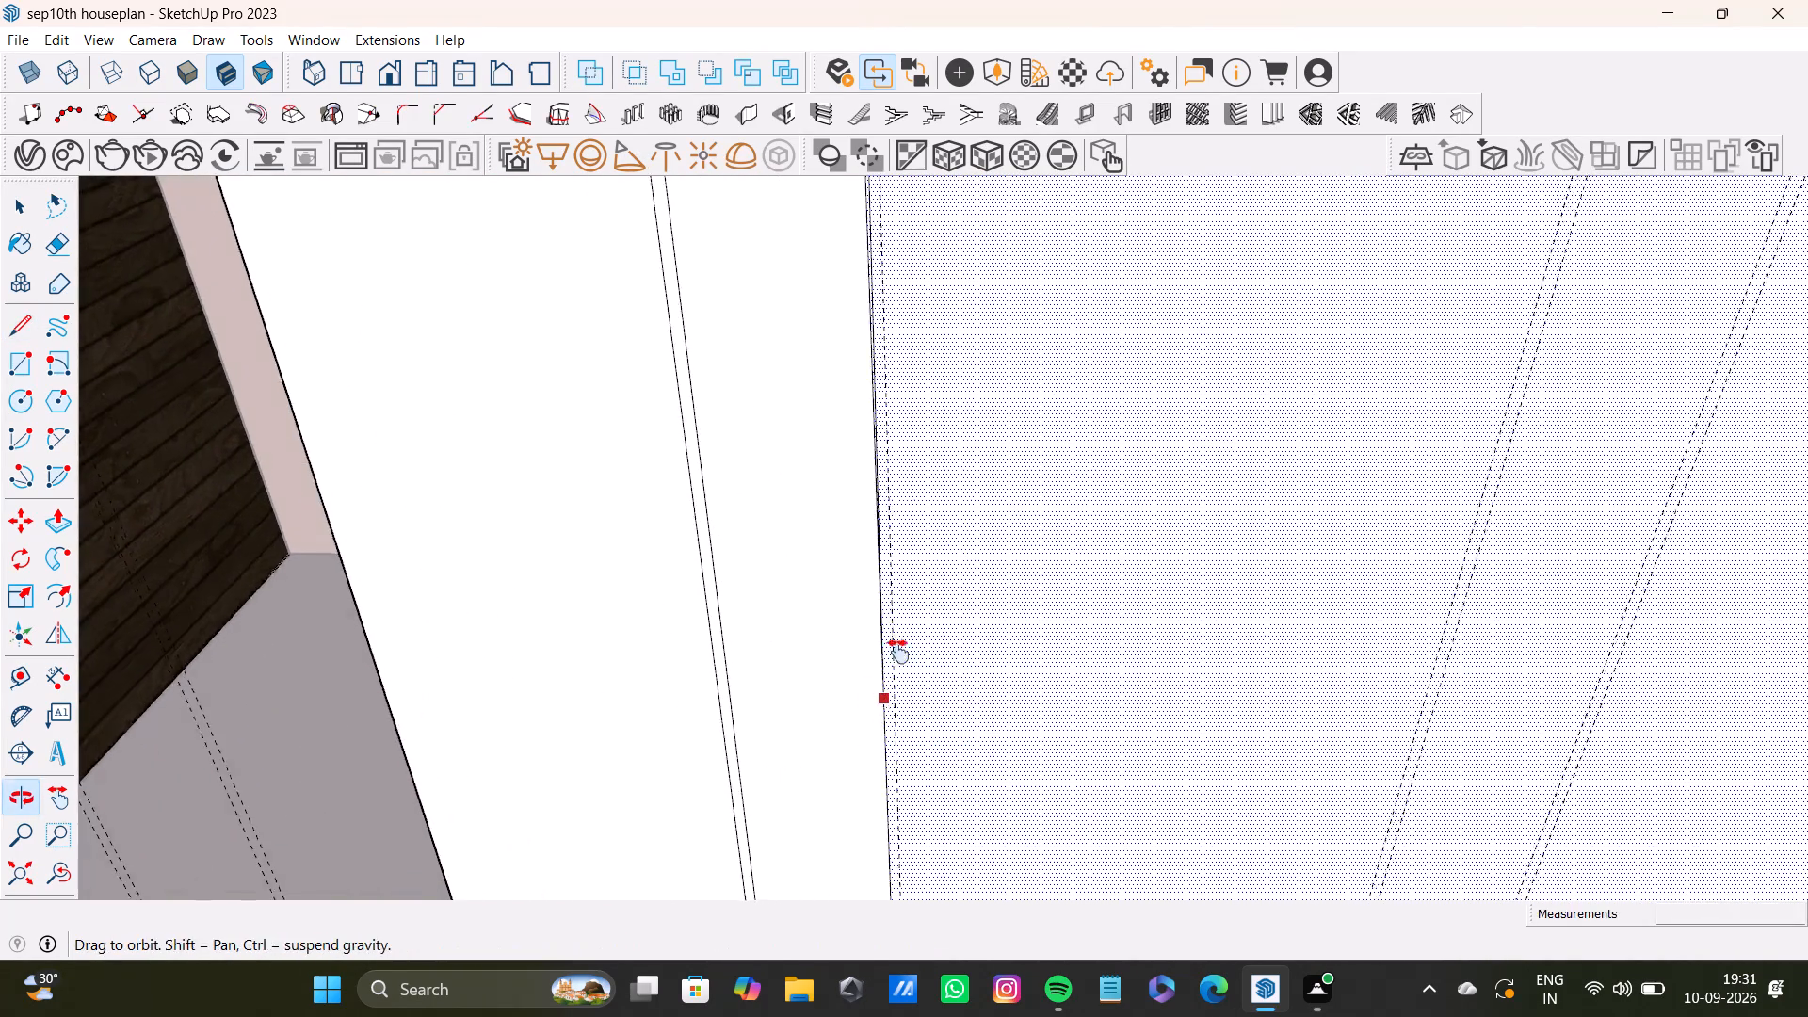
pyautogui.moveTo(898, 652); pyautogui.dragTo(942, 157, button='middle')
pyautogui.keyDown('shift'); pyautogui.scroll(9, 942, 113); pyautogui.keyUp('shift')
pyautogui.keyDown('shift'); pyautogui.moveTo(977, 734); pyautogui.dragTo(925, 314, button='middle'); pyautogui.keyUp('shift')
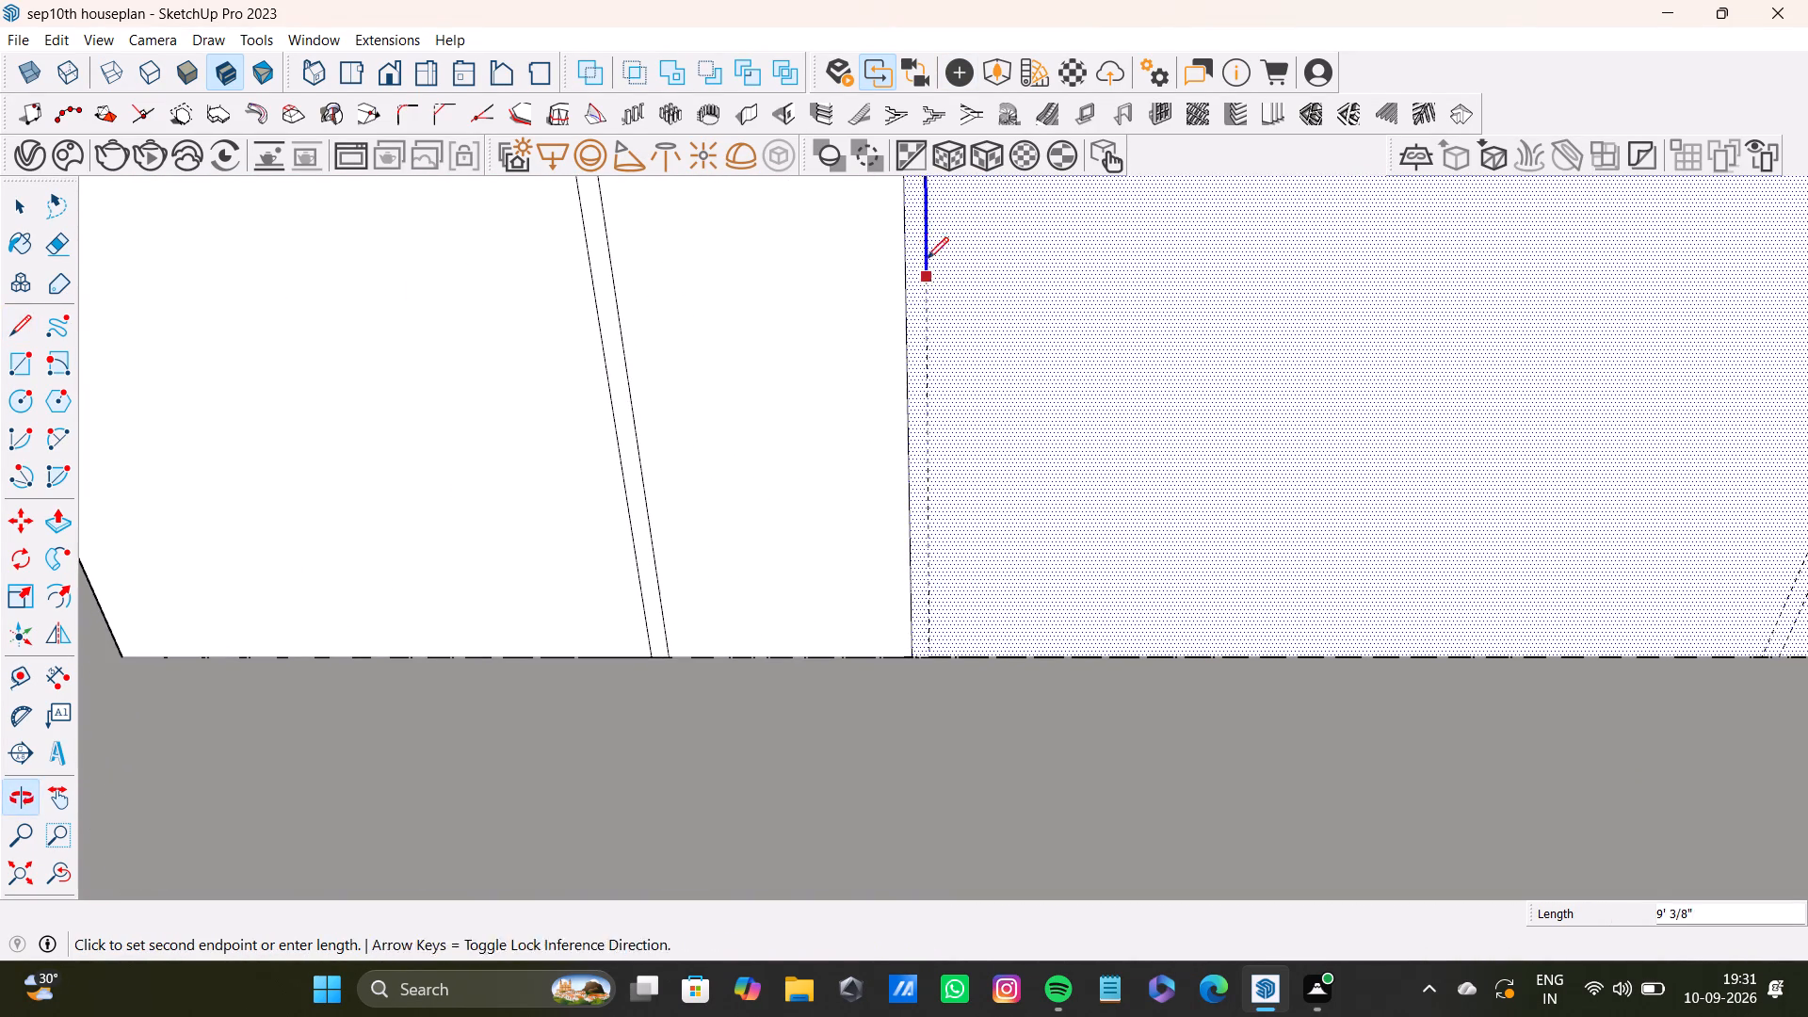
pyautogui.click(936, 653)
pyautogui.press('space')
pyautogui.scroll(-13, 934, 601)
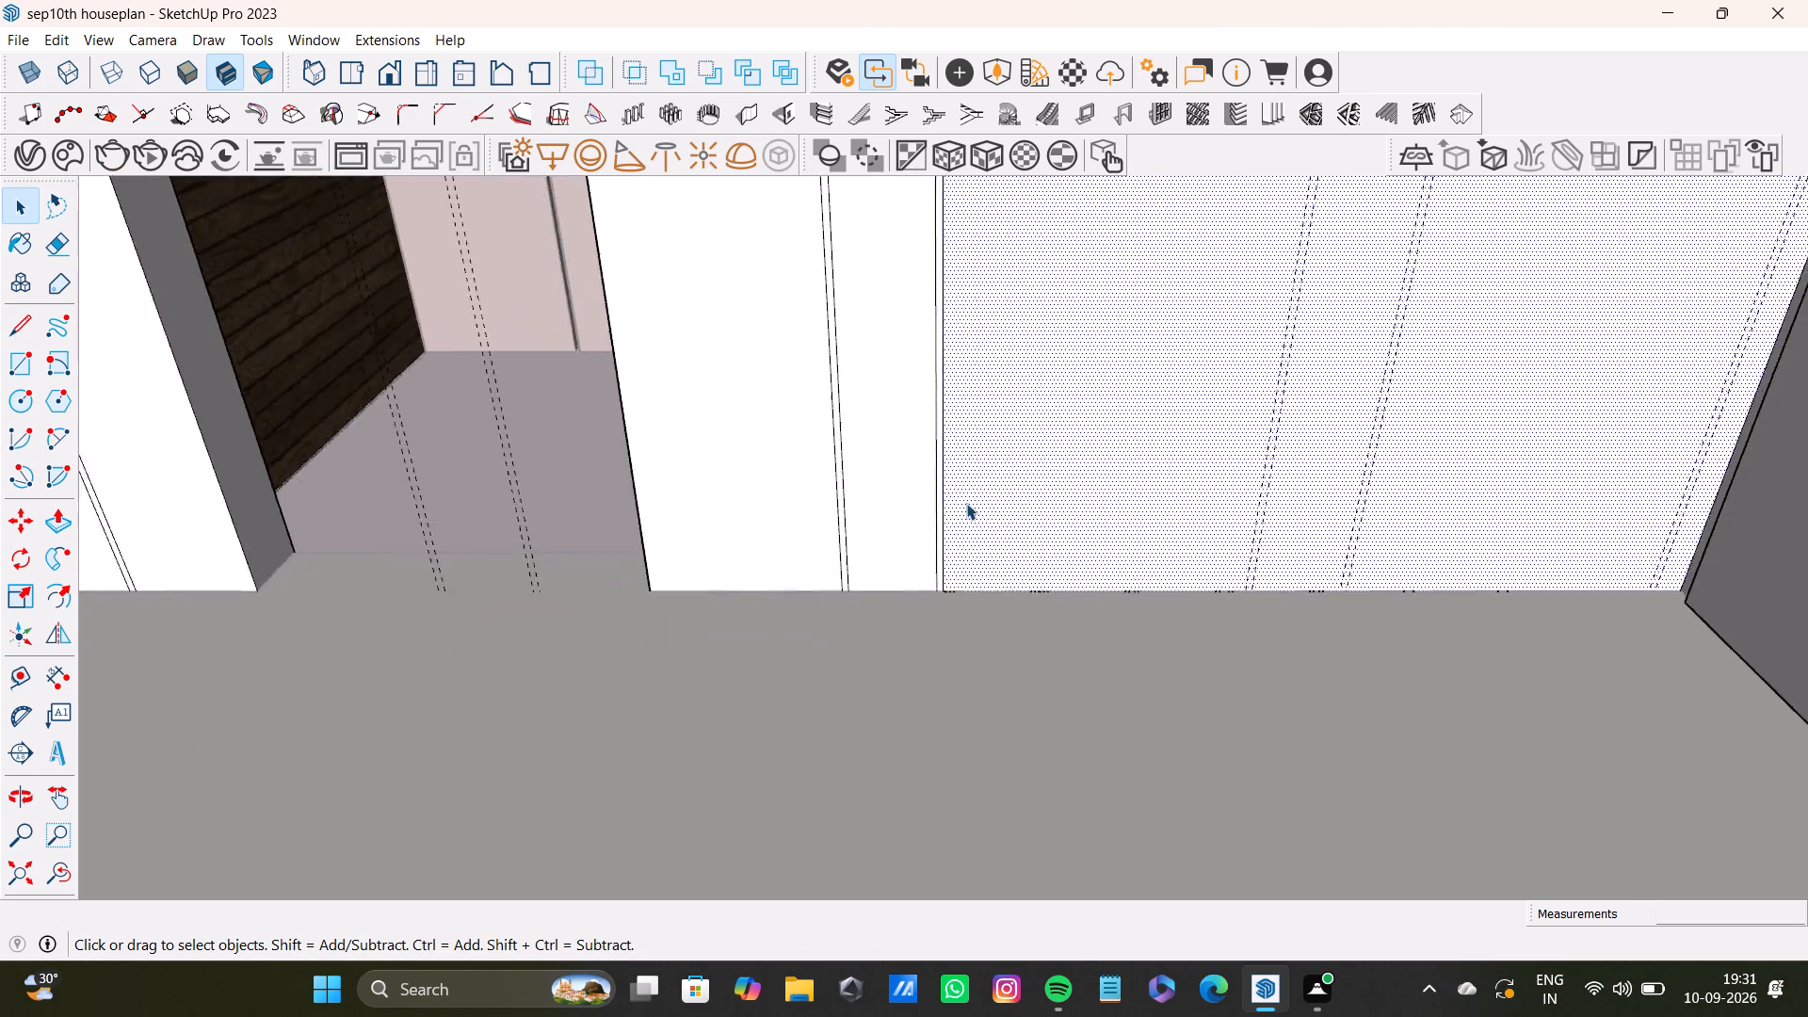
# Draw a 10' vertical line along the left guide of the third pair to the right of the doorway, from the wall's top edge to the floor.
pyautogui.scroll(-2, 966, 503)
pyautogui.keyDown('shift'); pyautogui.moveTo(1043, 319); pyautogui.dragTo(1042, 797, button='middle'); pyautogui.keyUp('shift')
pyautogui.scroll(-8, 1073, 681)
pyautogui.keyDown('shift'); pyautogui.moveTo(1053, 585); pyautogui.dragTo(1032, 718, button='middle'); pyautogui.keyUp('shift')
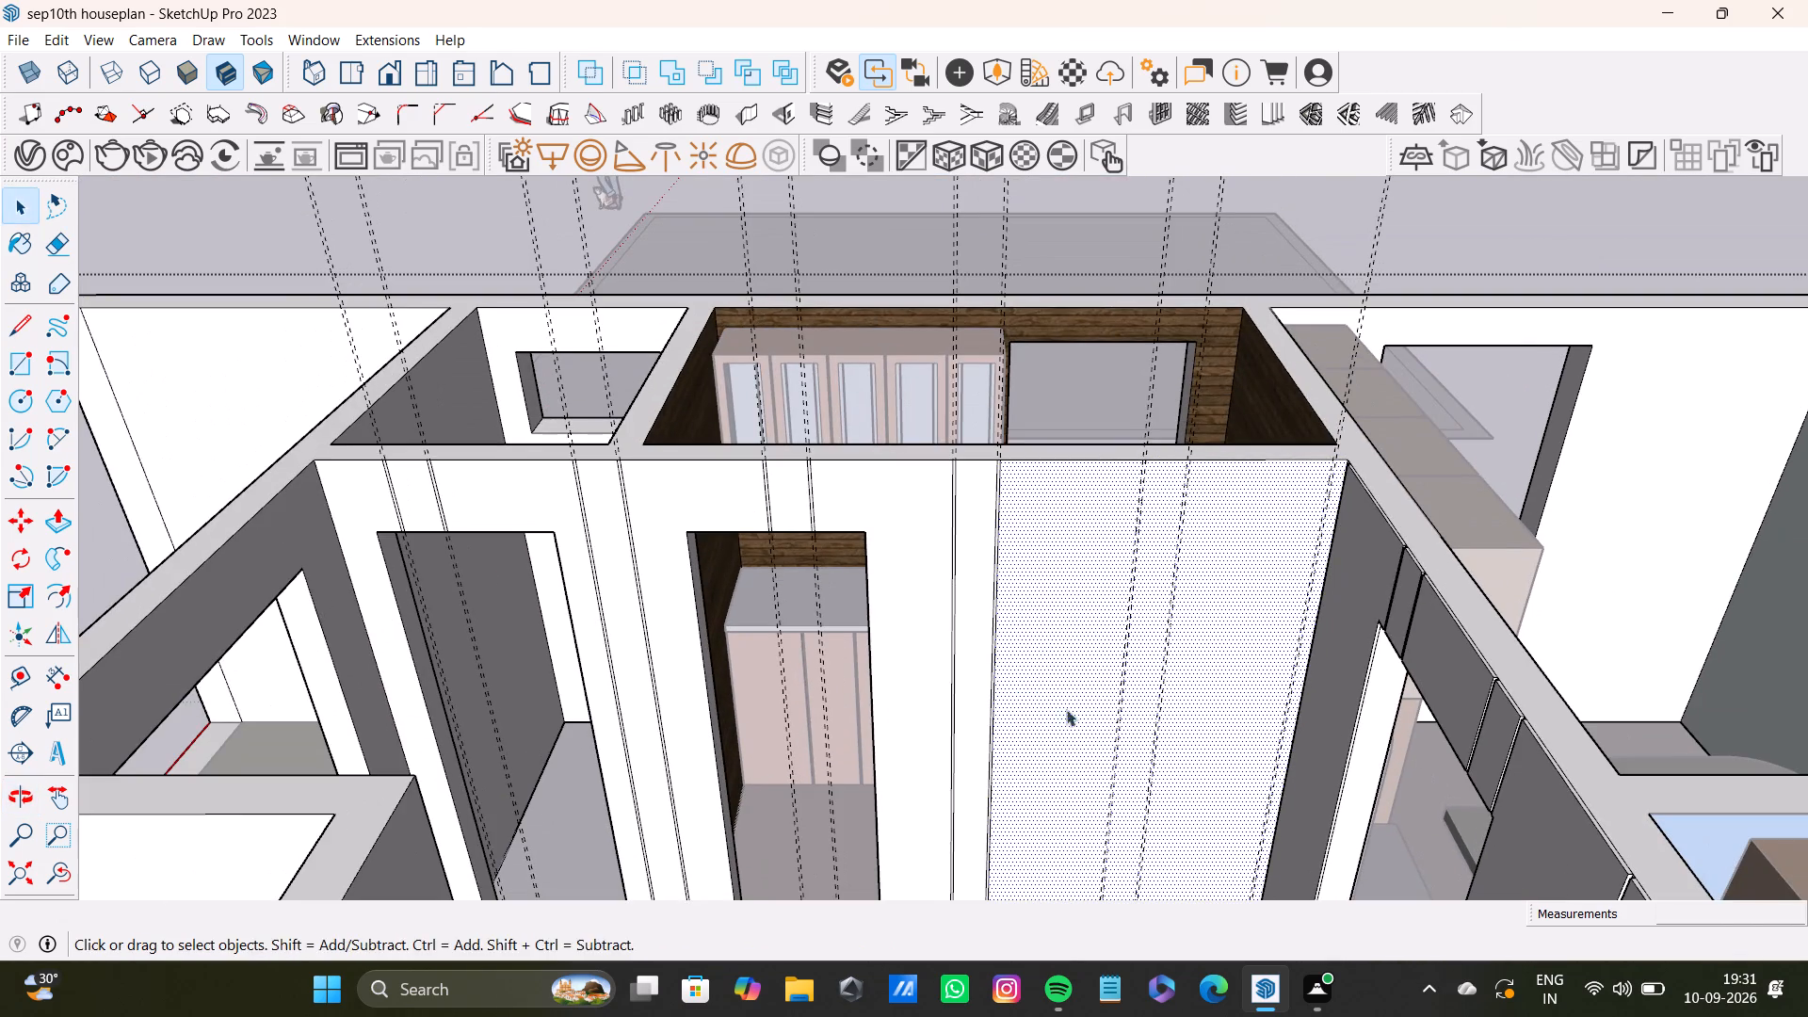
pyautogui.press('l')
pyautogui.scroll(12, 1164, 662)
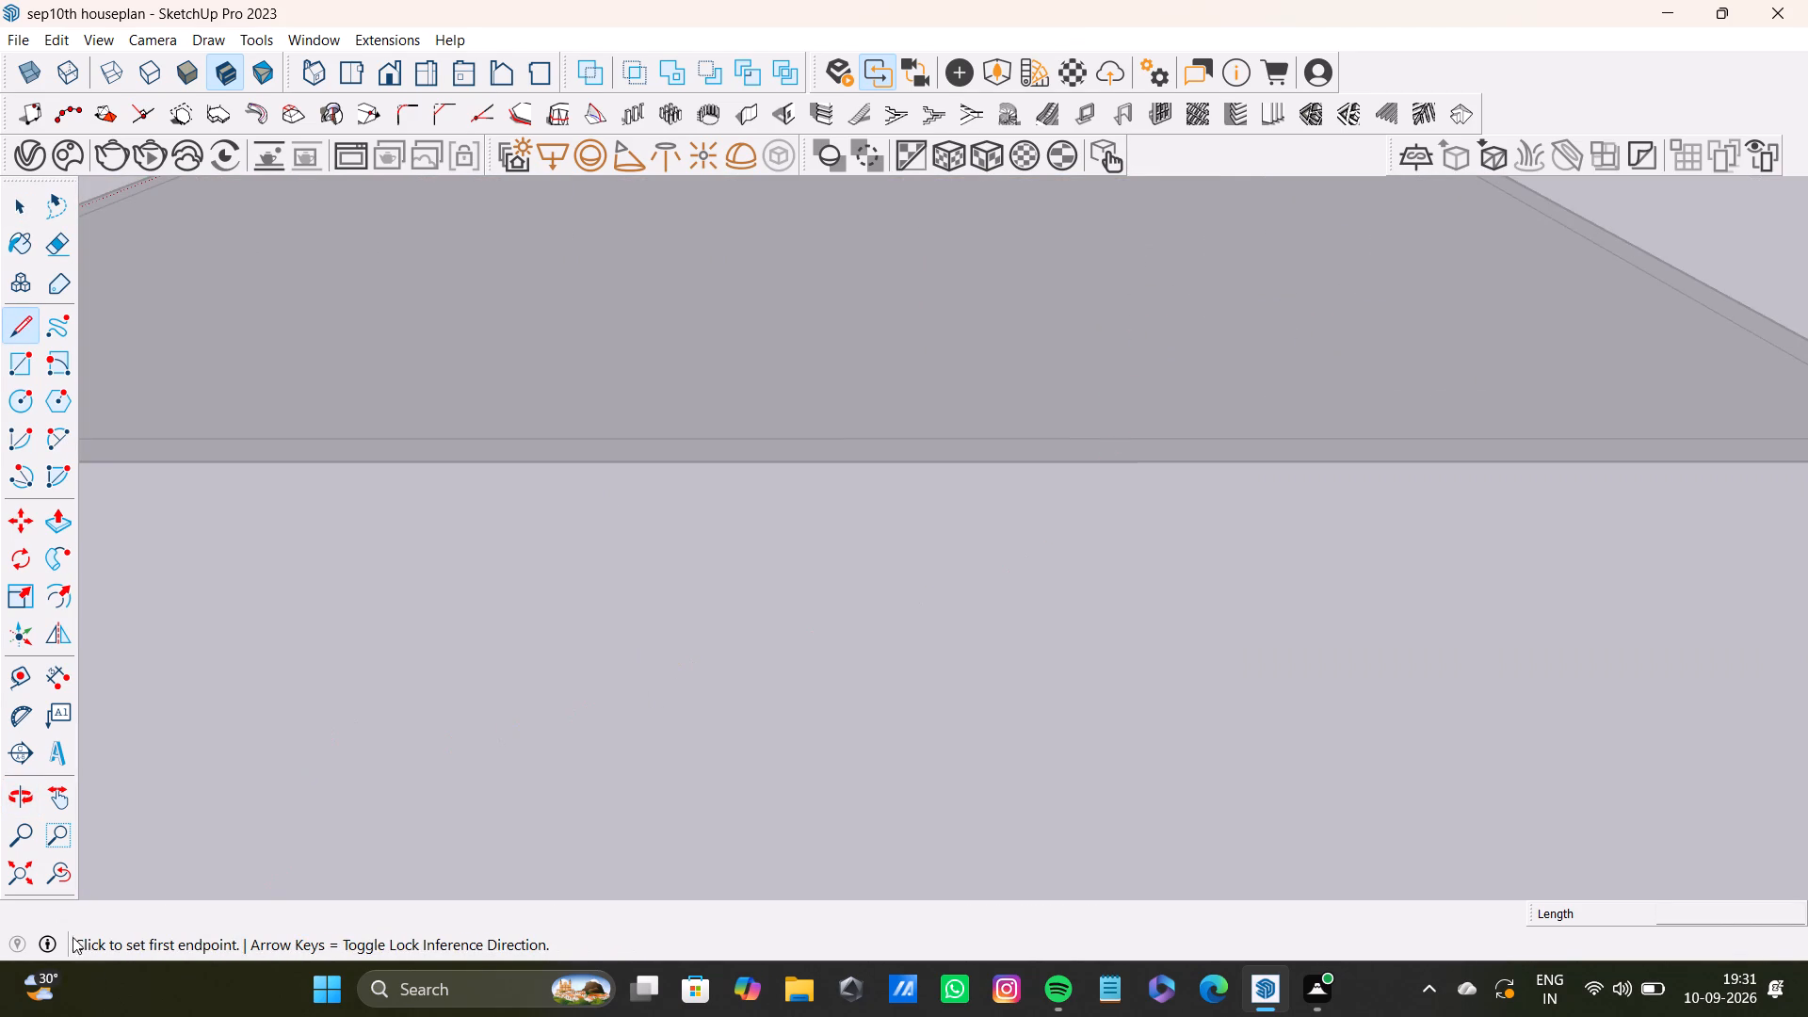
pyautogui.click(25, 872)
pyautogui.scroll(12, 1072, 416)
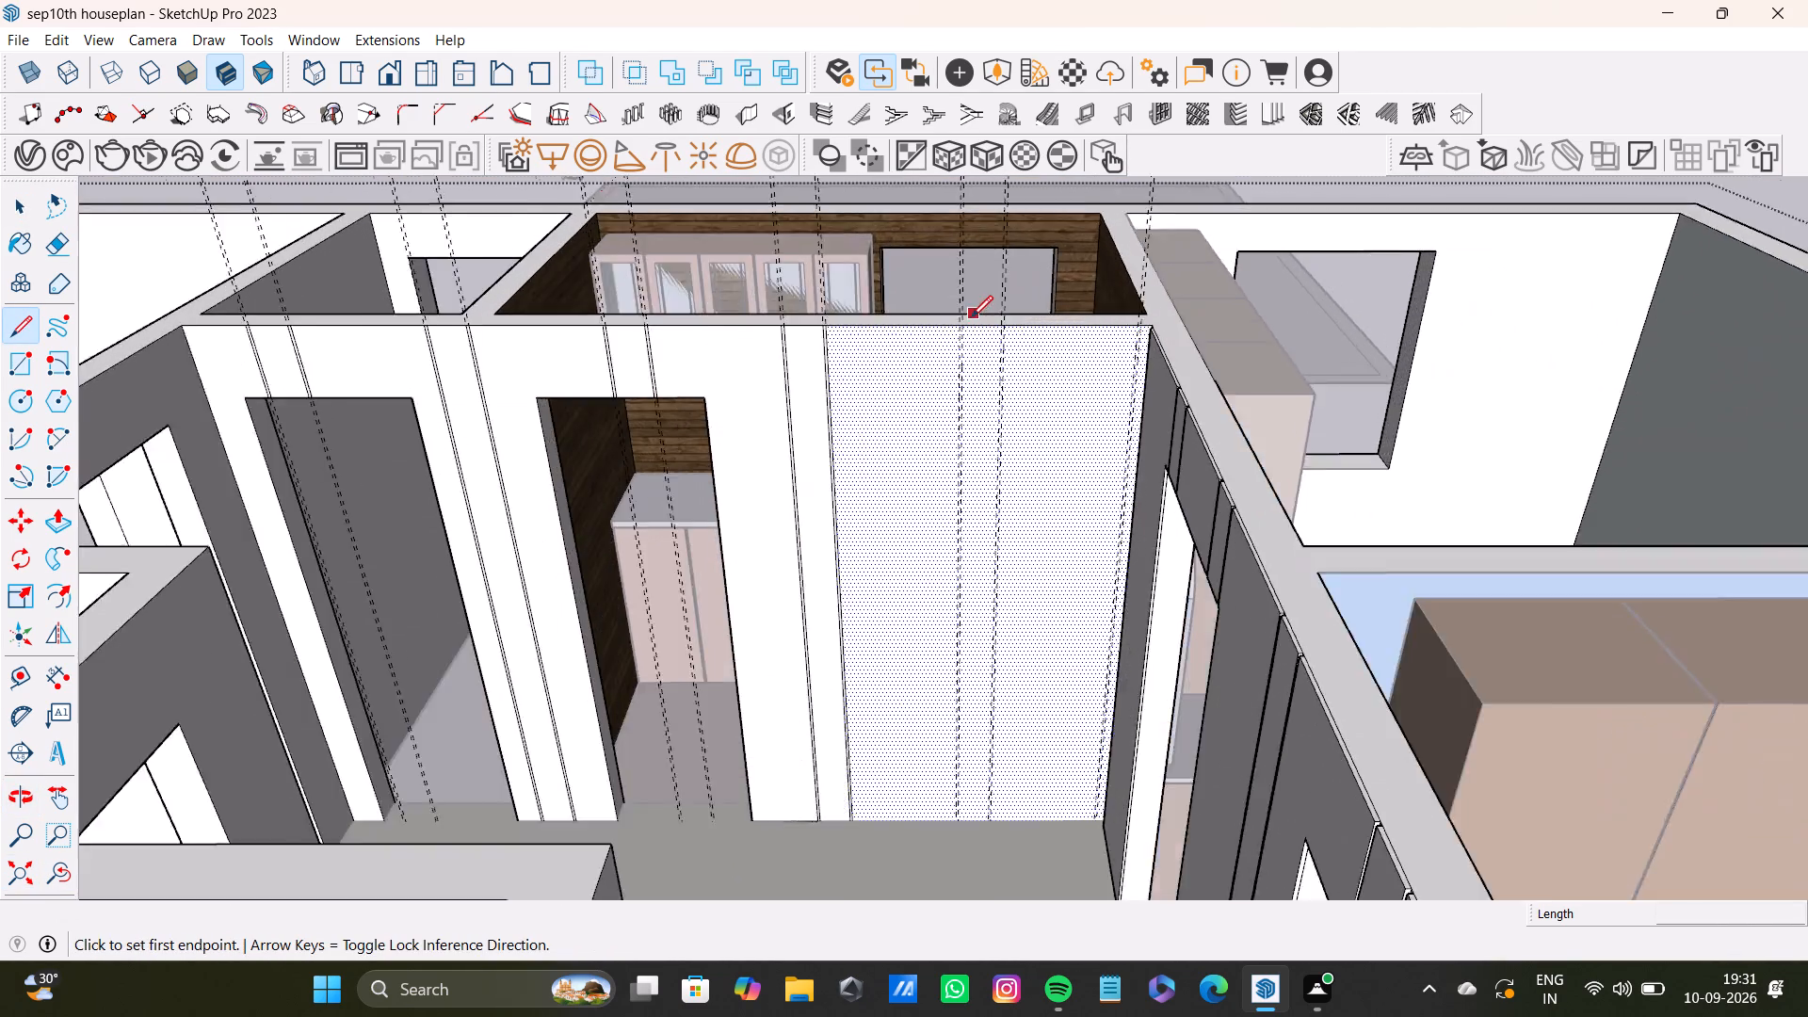
pyautogui.scroll(12, 971, 317)
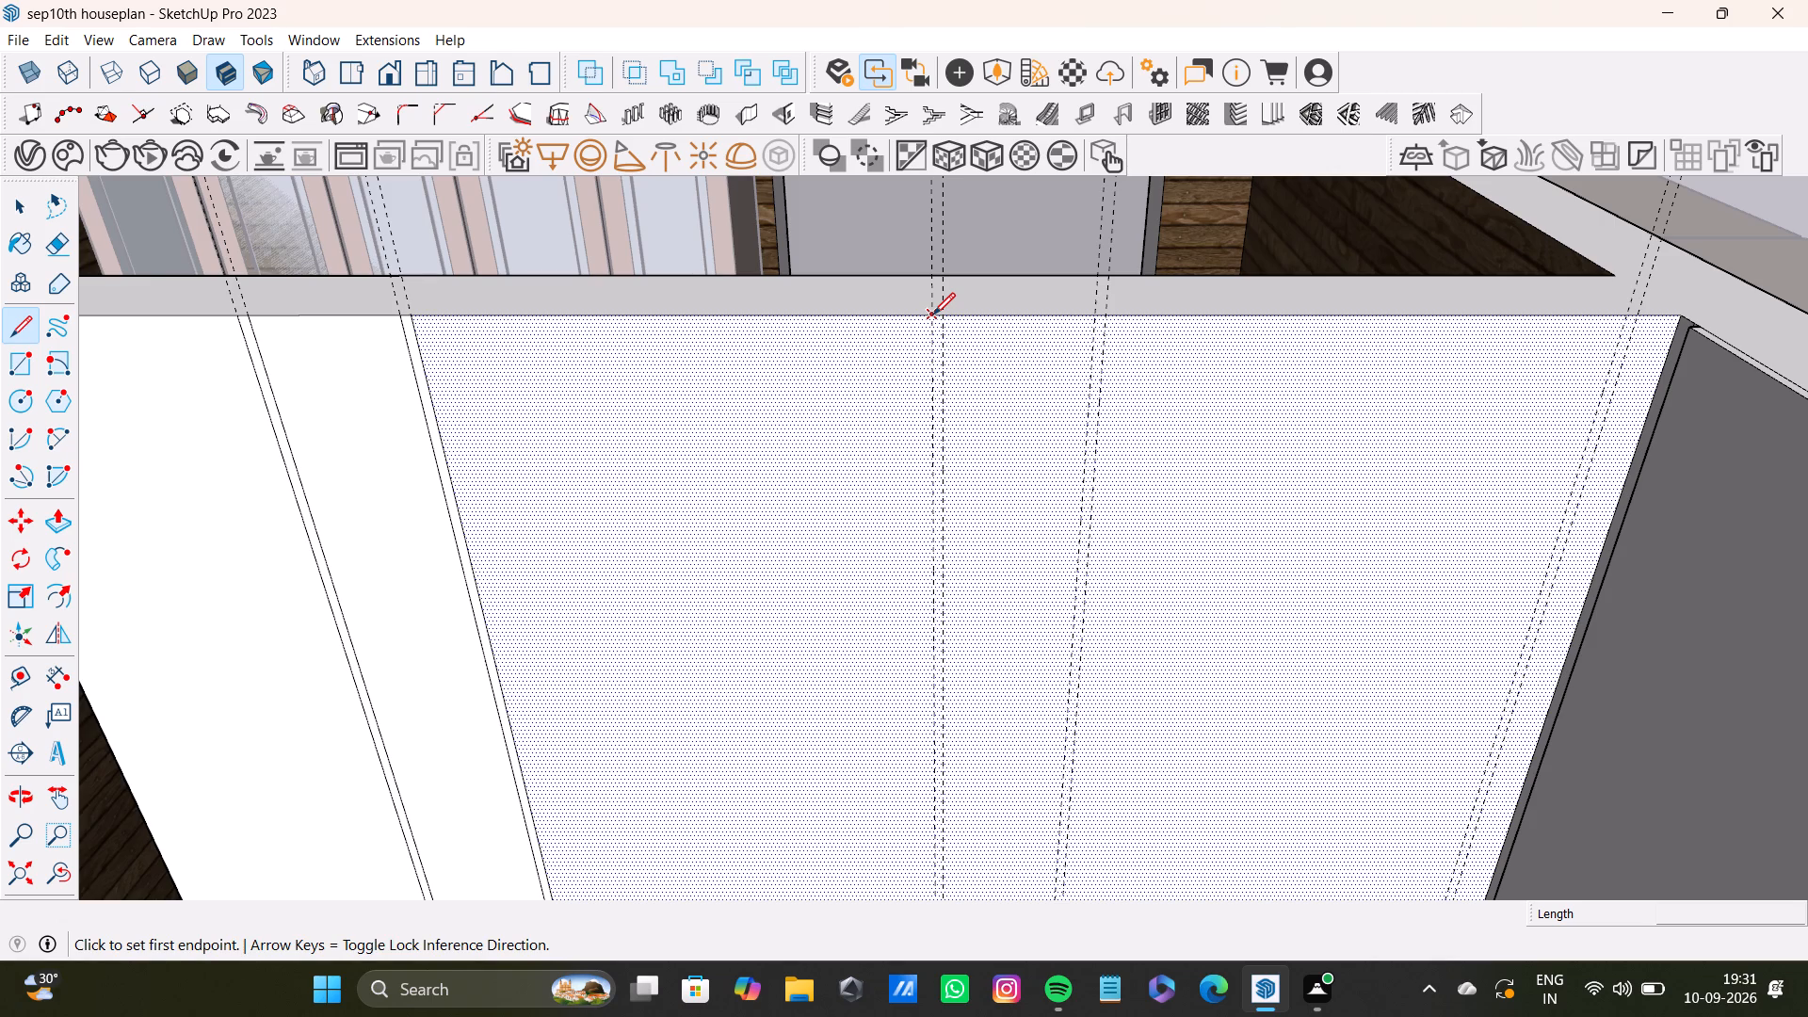
pyautogui.scroll(8, 919, 408)
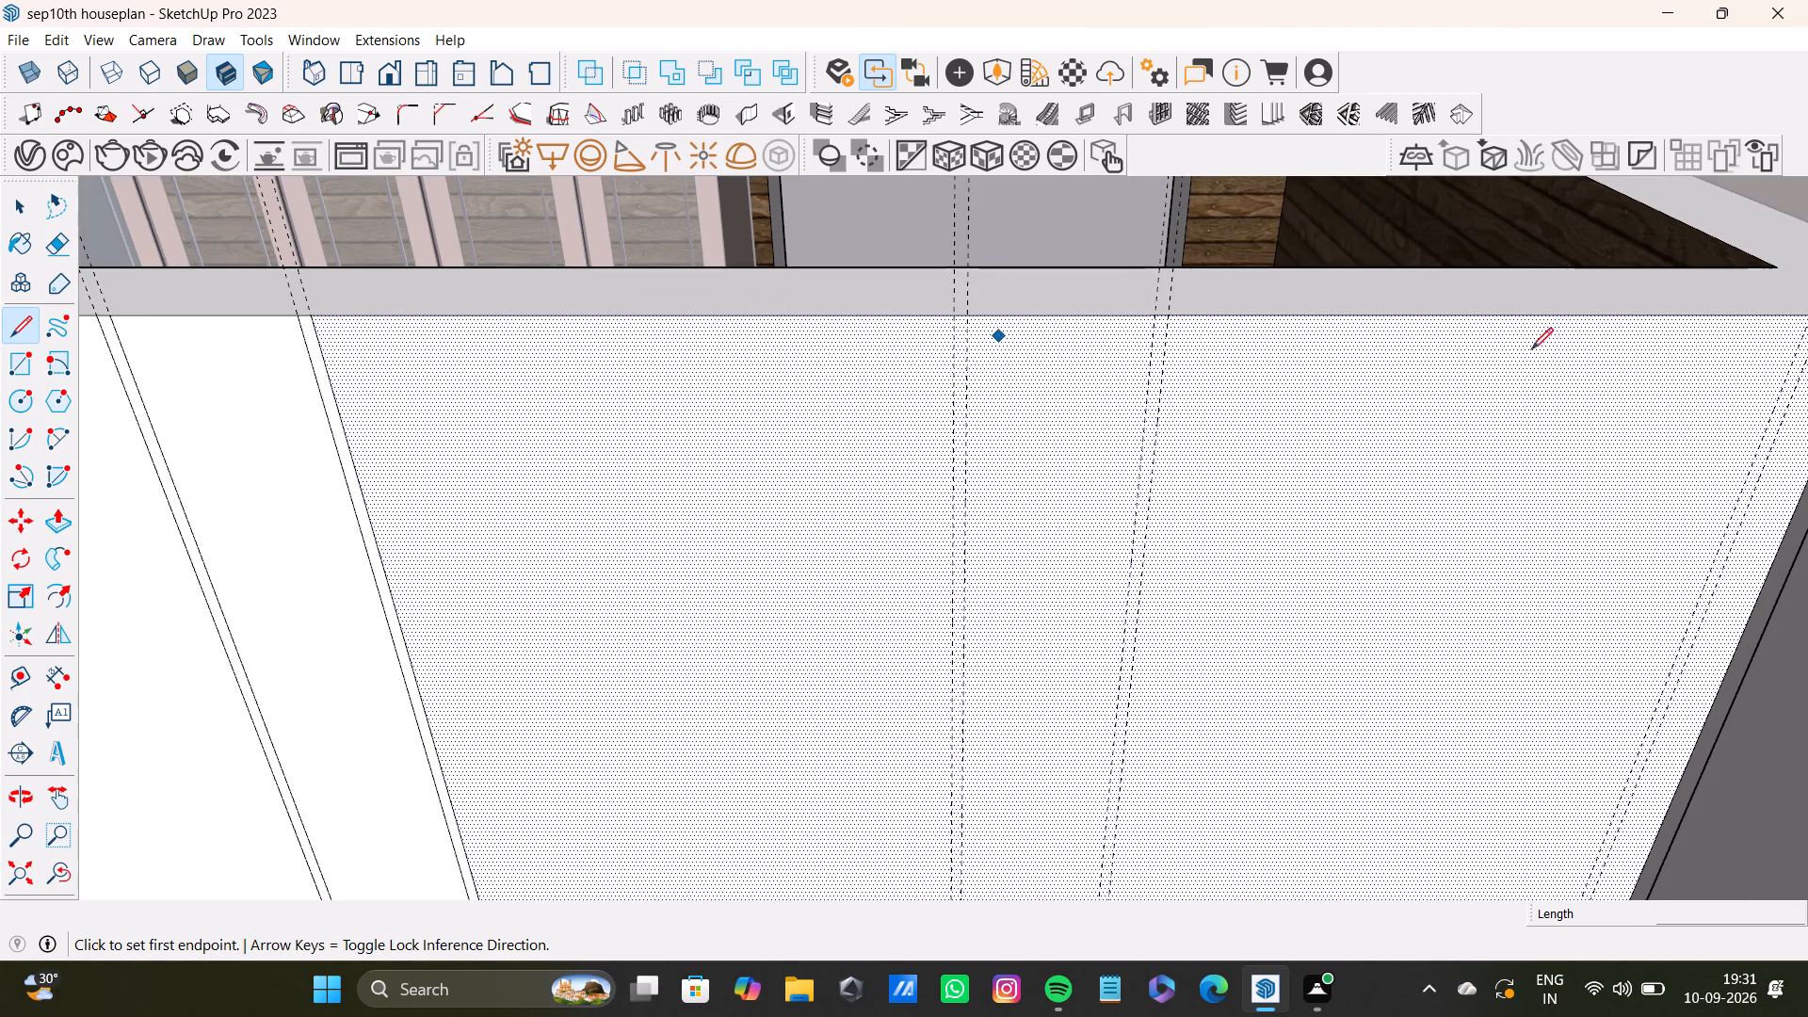
pyautogui.scroll(7, 965, 356)
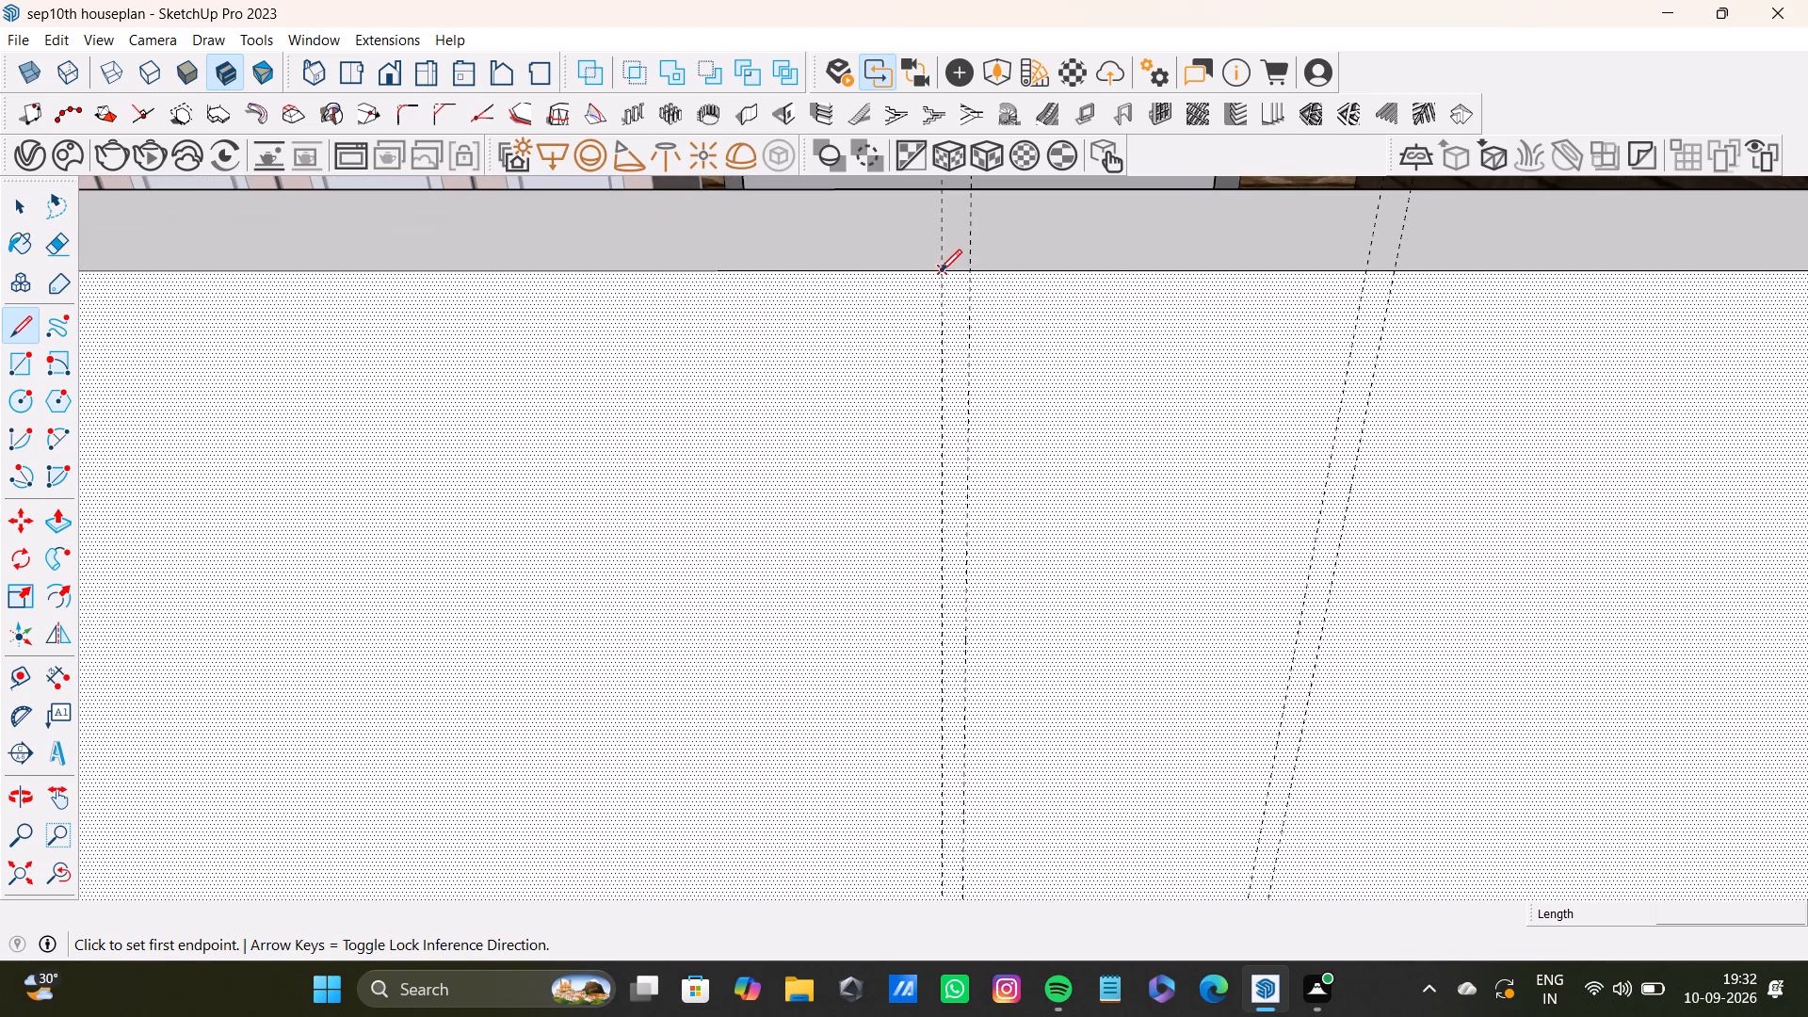
pyautogui.click(940, 271)
pyautogui.scroll(-4, 927, 561)
pyautogui.keyDown('shift'); pyautogui.moveTo(917, 609); pyautogui.dragTo(874, 185, button='middle'); pyautogui.keyUp('shift')
pyautogui.keyDown('shift'); pyautogui.scroll(1, 874, 170); pyautogui.keyUp('shift')
pyautogui.scroll(-7, 867, 335)
pyautogui.keyDown('shift'); pyautogui.moveTo(886, 618); pyautogui.dragTo(879, 351, button='middle'); pyautogui.keyUp('shift')
pyautogui.keyDown('shift'); pyautogui.scroll(1, 879, 333); pyautogui.keyUp('shift')
pyautogui.scroll(-3, 870, 382)
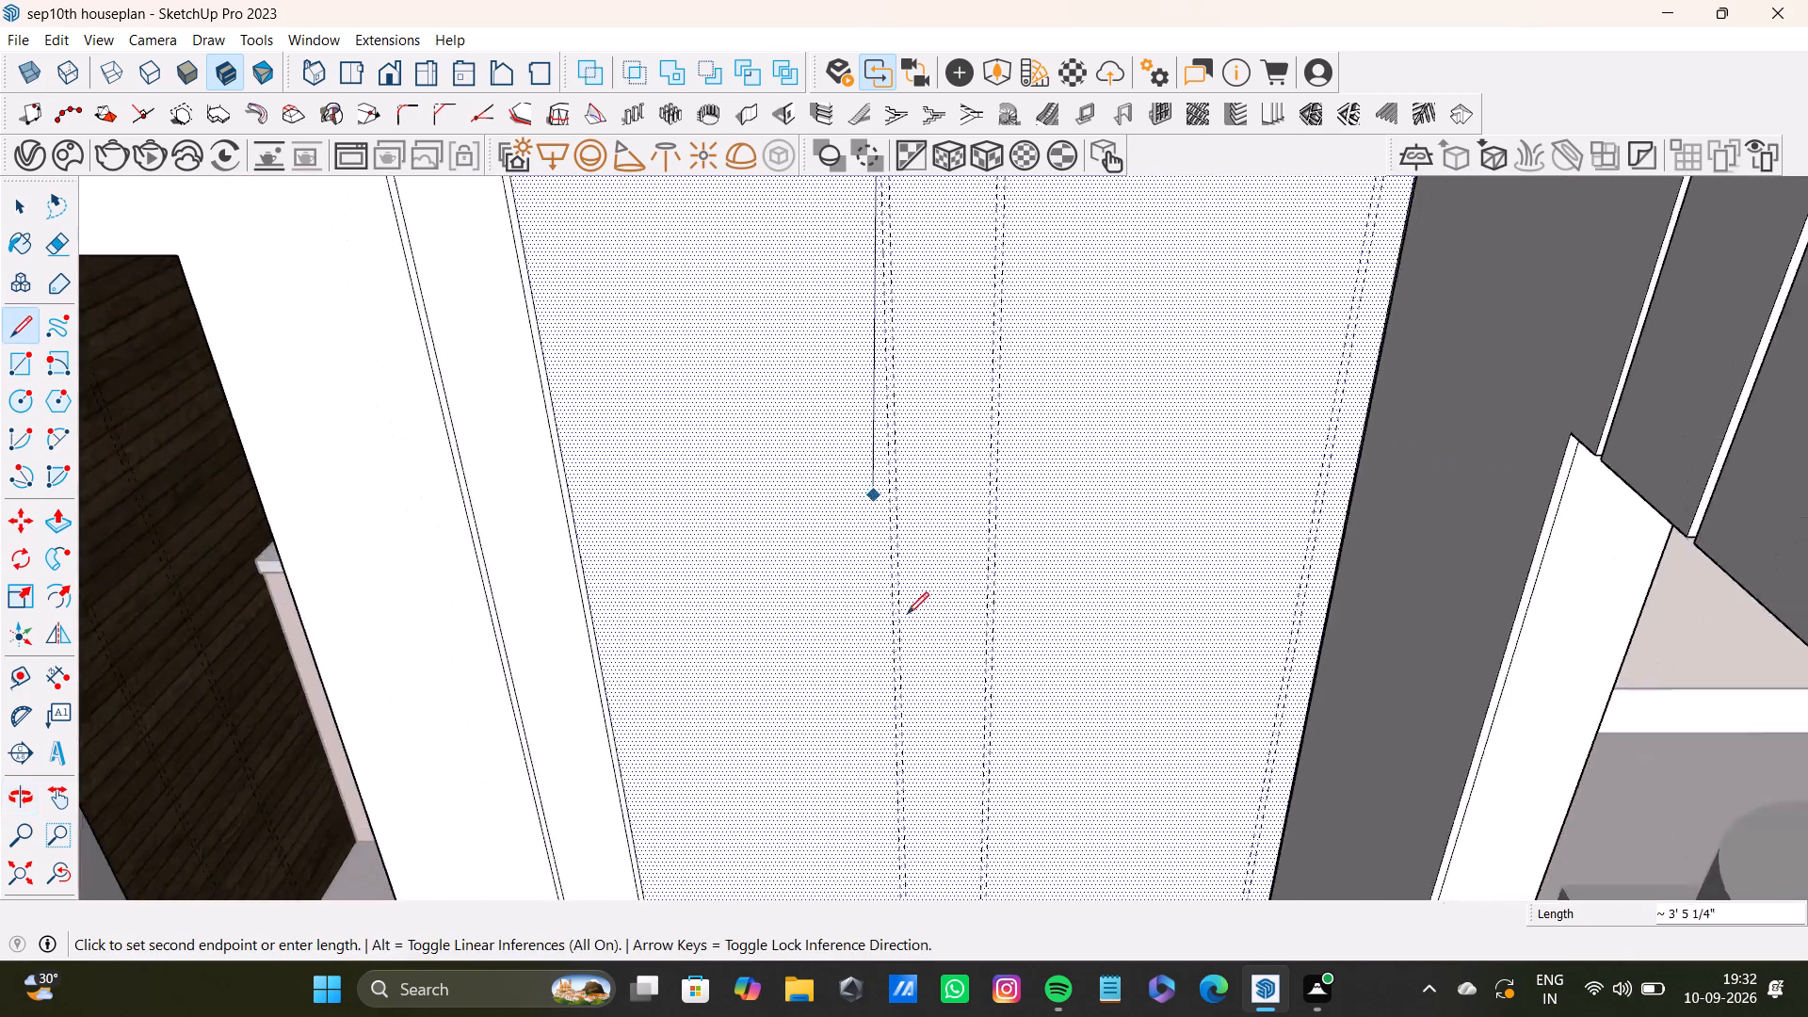
pyautogui.moveTo(898, 639); pyautogui.dragTo(888, 265, button='middle')
pyautogui.keyDown('shift'); pyautogui.scroll(4, 888, 209); pyautogui.keyUp('shift')
pyautogui.keyDown('shift'); pyautogui.moveTo(878, 596); pyautogui.dragTo(905, 383, button='middle'); pyautogui.keyUp('shift')
pyautogui.keyDown('shift'); pyautogui.scroll(1, 899, 411); pyautogui.keyUp('shift')
pyautogui.scroll(-3, 907, 456)
pyautogui.moveTo(905, 727); pyautogui.dragTo(894, 378, button='middle')
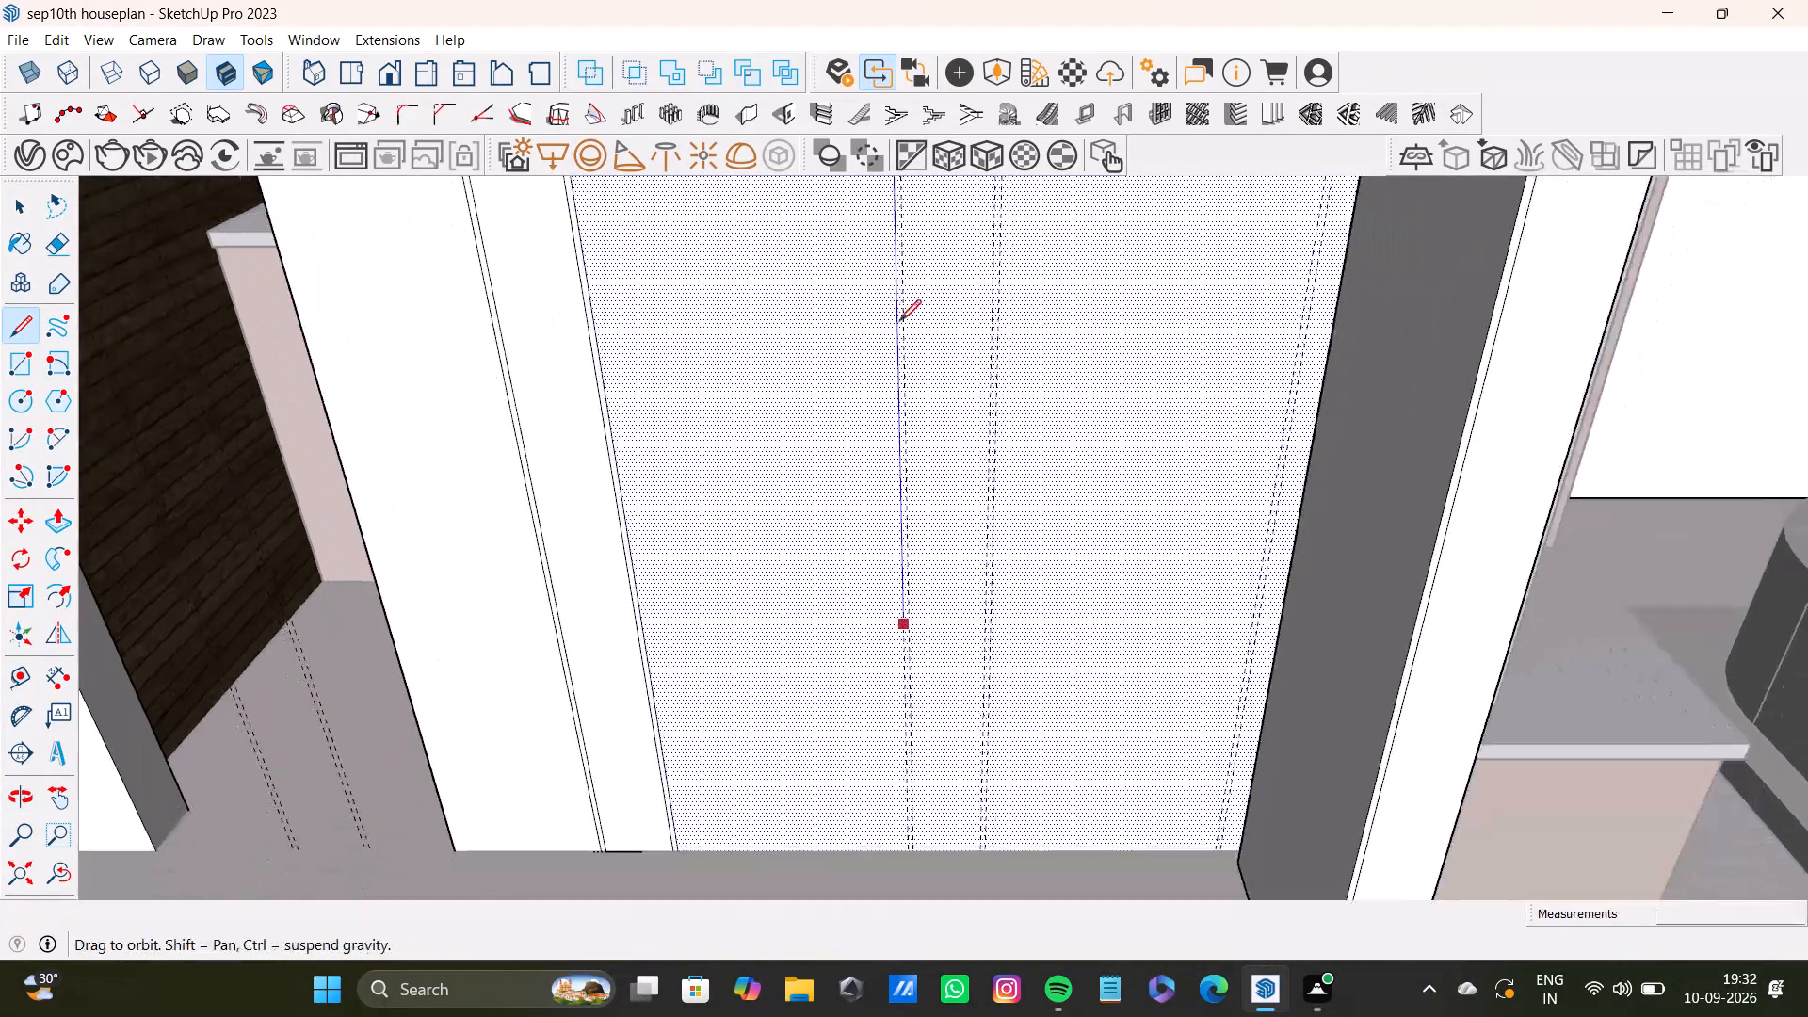
pyautogui.scroll(10, 891, 465)
pyautogui.click(912, 785)
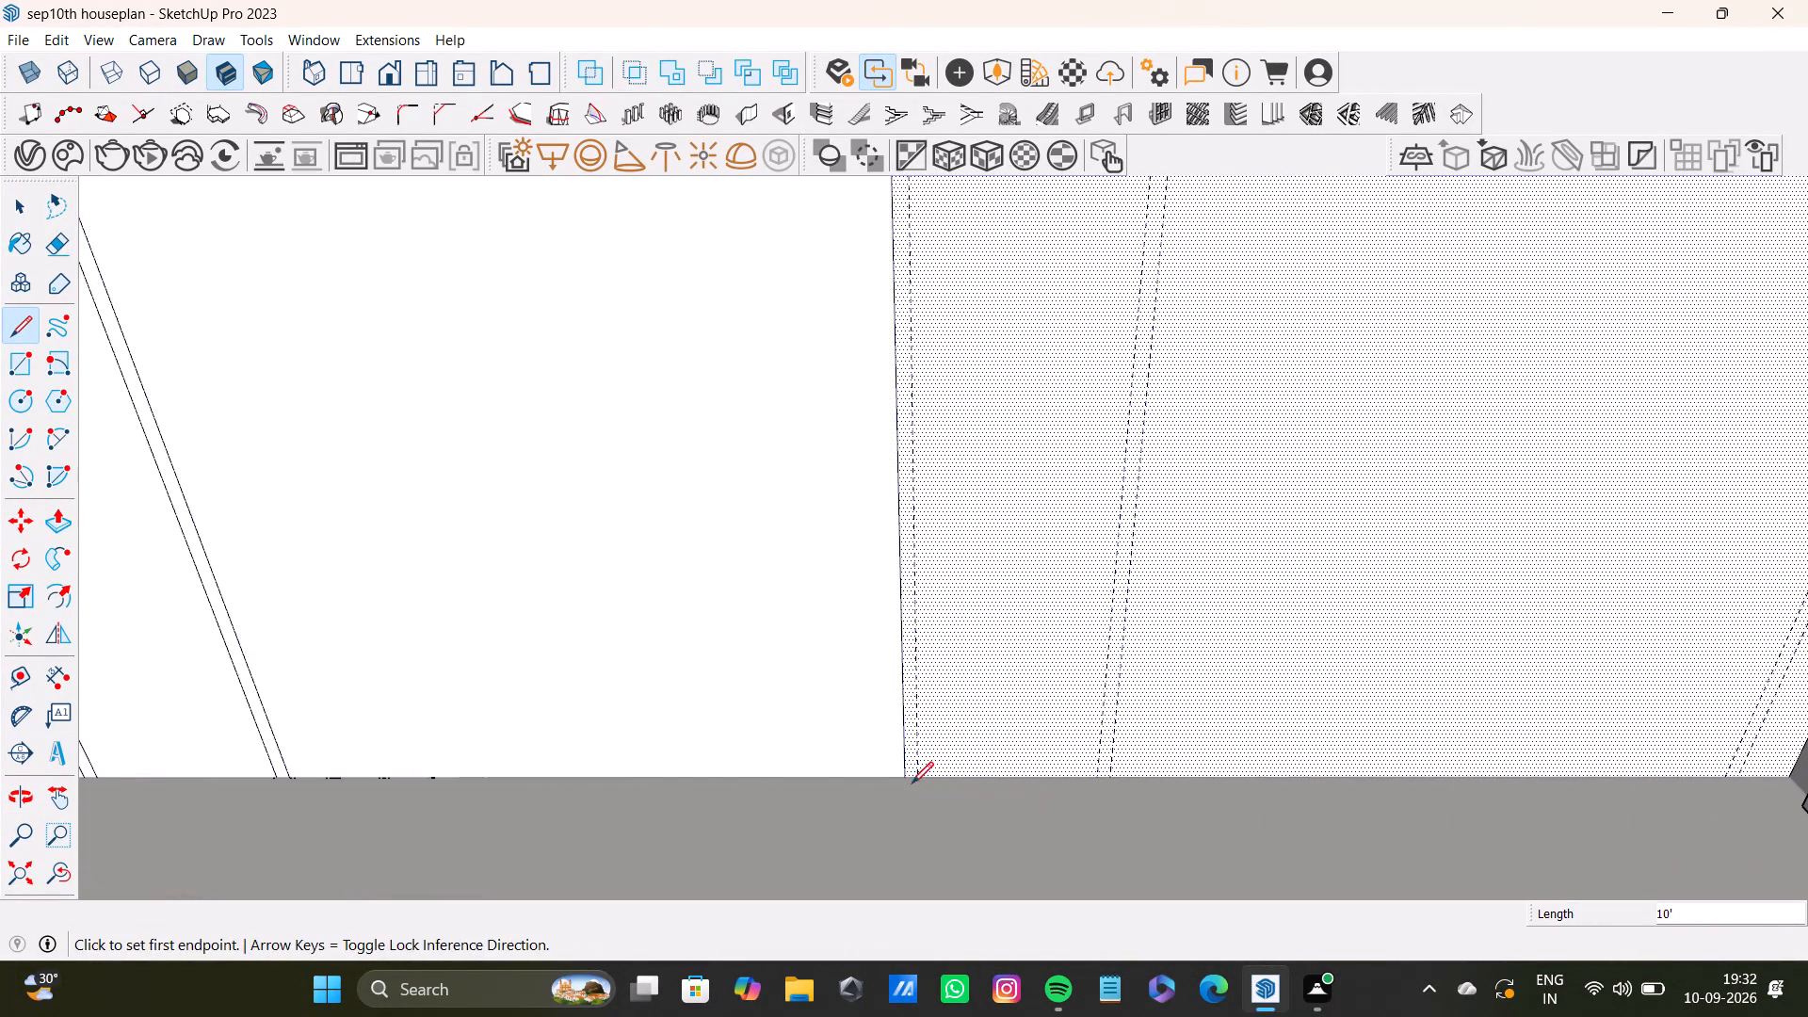
pyautogui.scroll(-9, 912, 768)
pyautogui.press('space')
# Draw a 10' vertical line along the right guide of the third pair to the right of the doorway, from the wall's top edge to the floor.
pyautogui.keyDown('shift'); pyautogui.moveTo(862, 427); pyautogui.dragTo(931, 985, button='middle'); pyautogui.keyUp('shift')
pyautogui.scroll(-8, 944, 528)
pyautogui.keyDown('shift'); pyautogui.moveTo(949, 406); pyautogui.dragTo(990, 668, button='middle'); pyautogui.keyUp('shift')
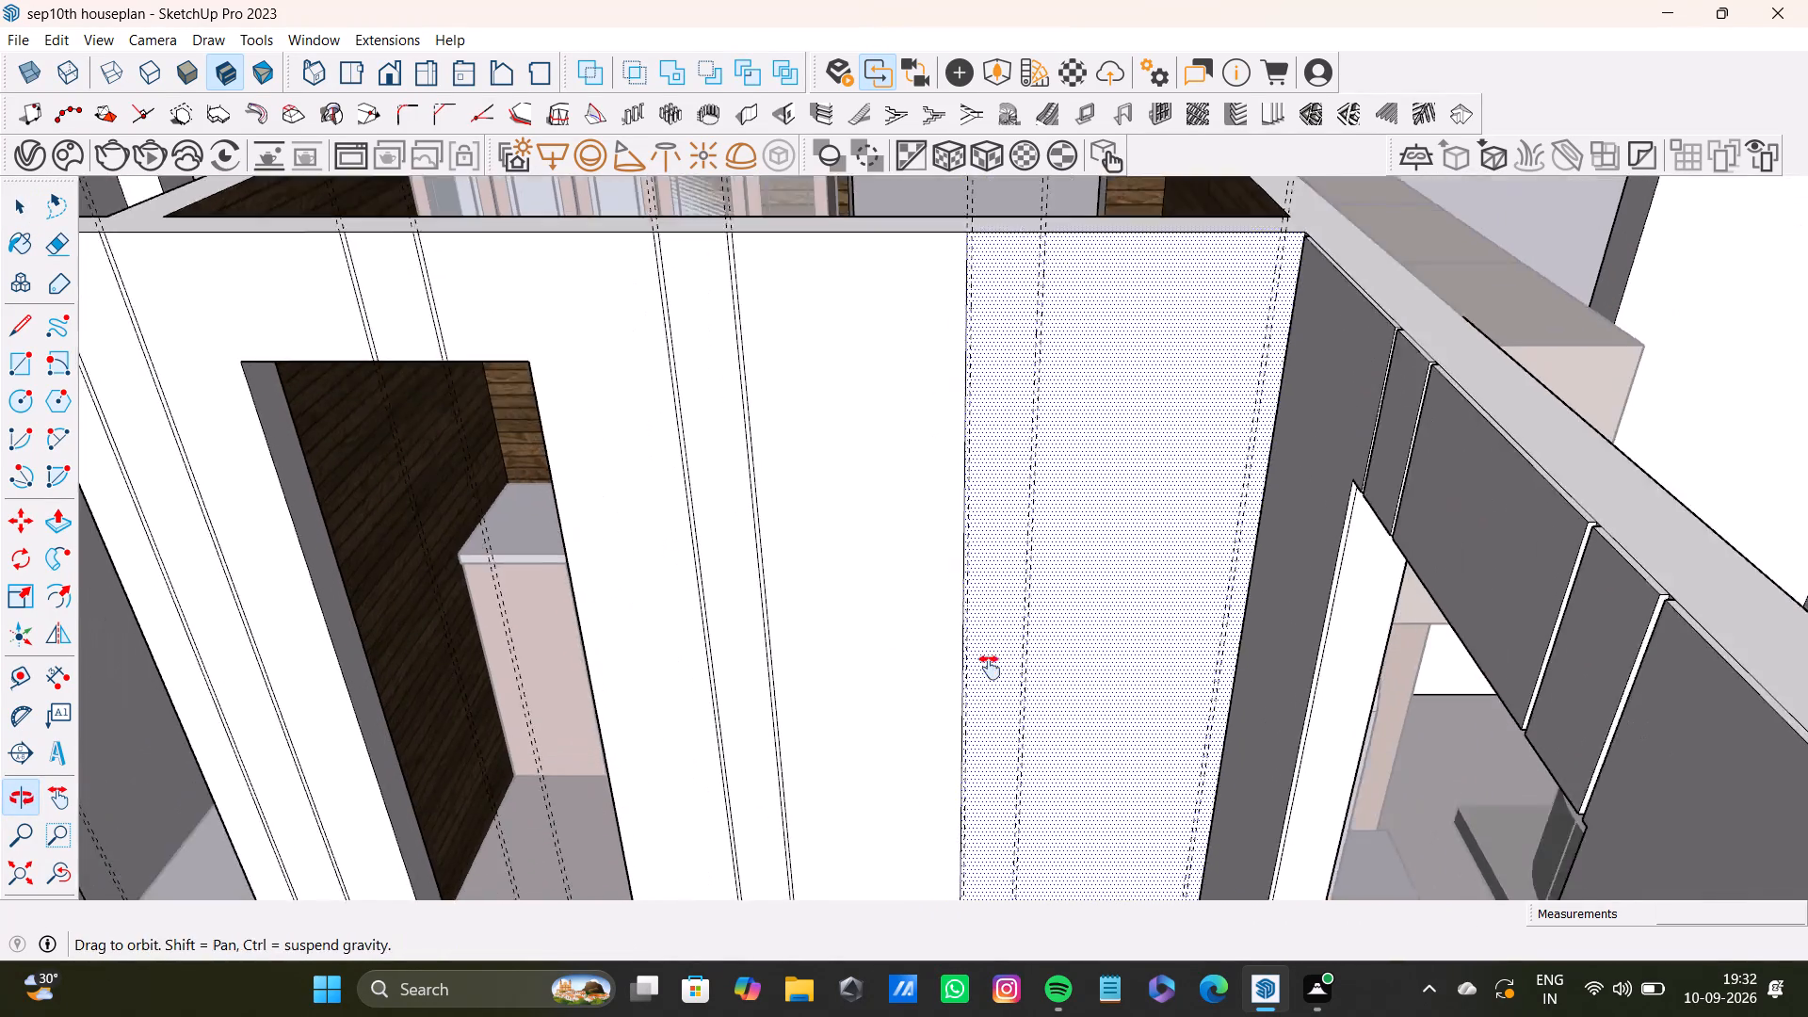
pyautogui.keyDown('shift'); pyautogui.moveTo(990, 668); pyautogui.dragTo(992, 668, button='middle'); pyautogui.keyUp('shift')
pyautogui.press('l')
pyautogui.scroll(7, 987, 419)
pyautogui.scroll(-3, 872, 492)
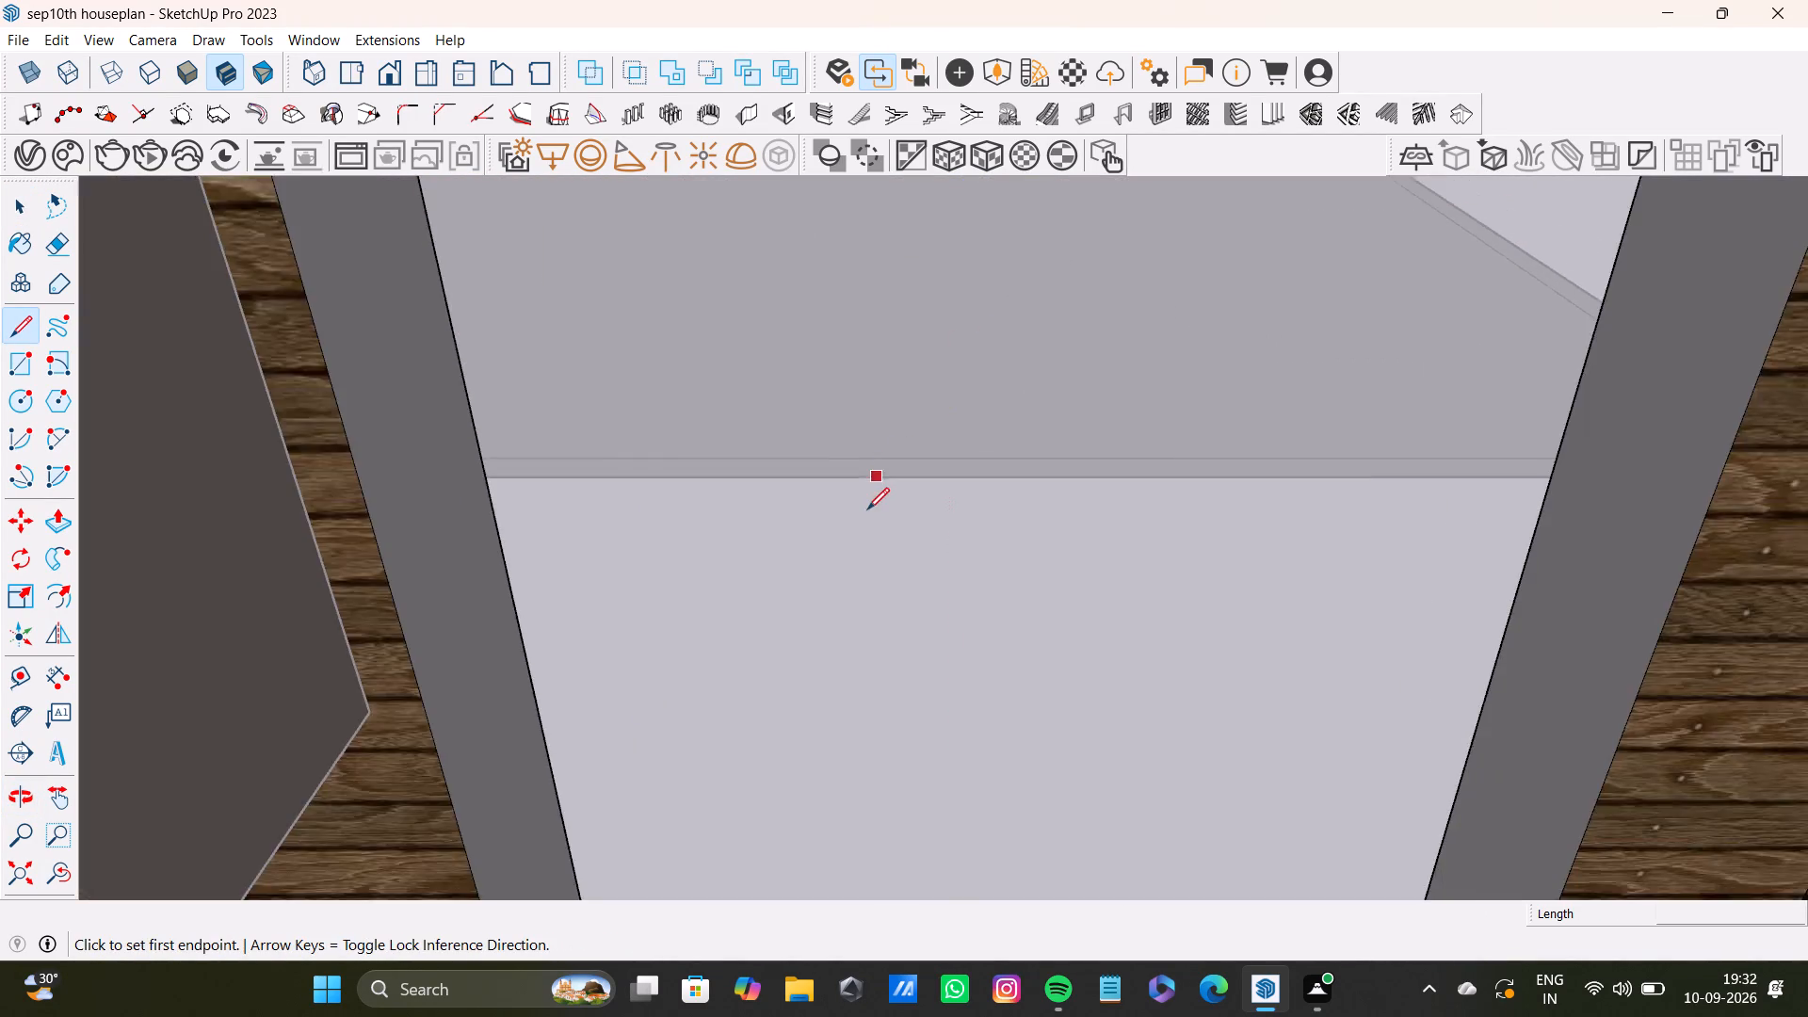
pyautogui.scroll(-17, 867, 509)
pyautogui.scroll(8, 944, 661)
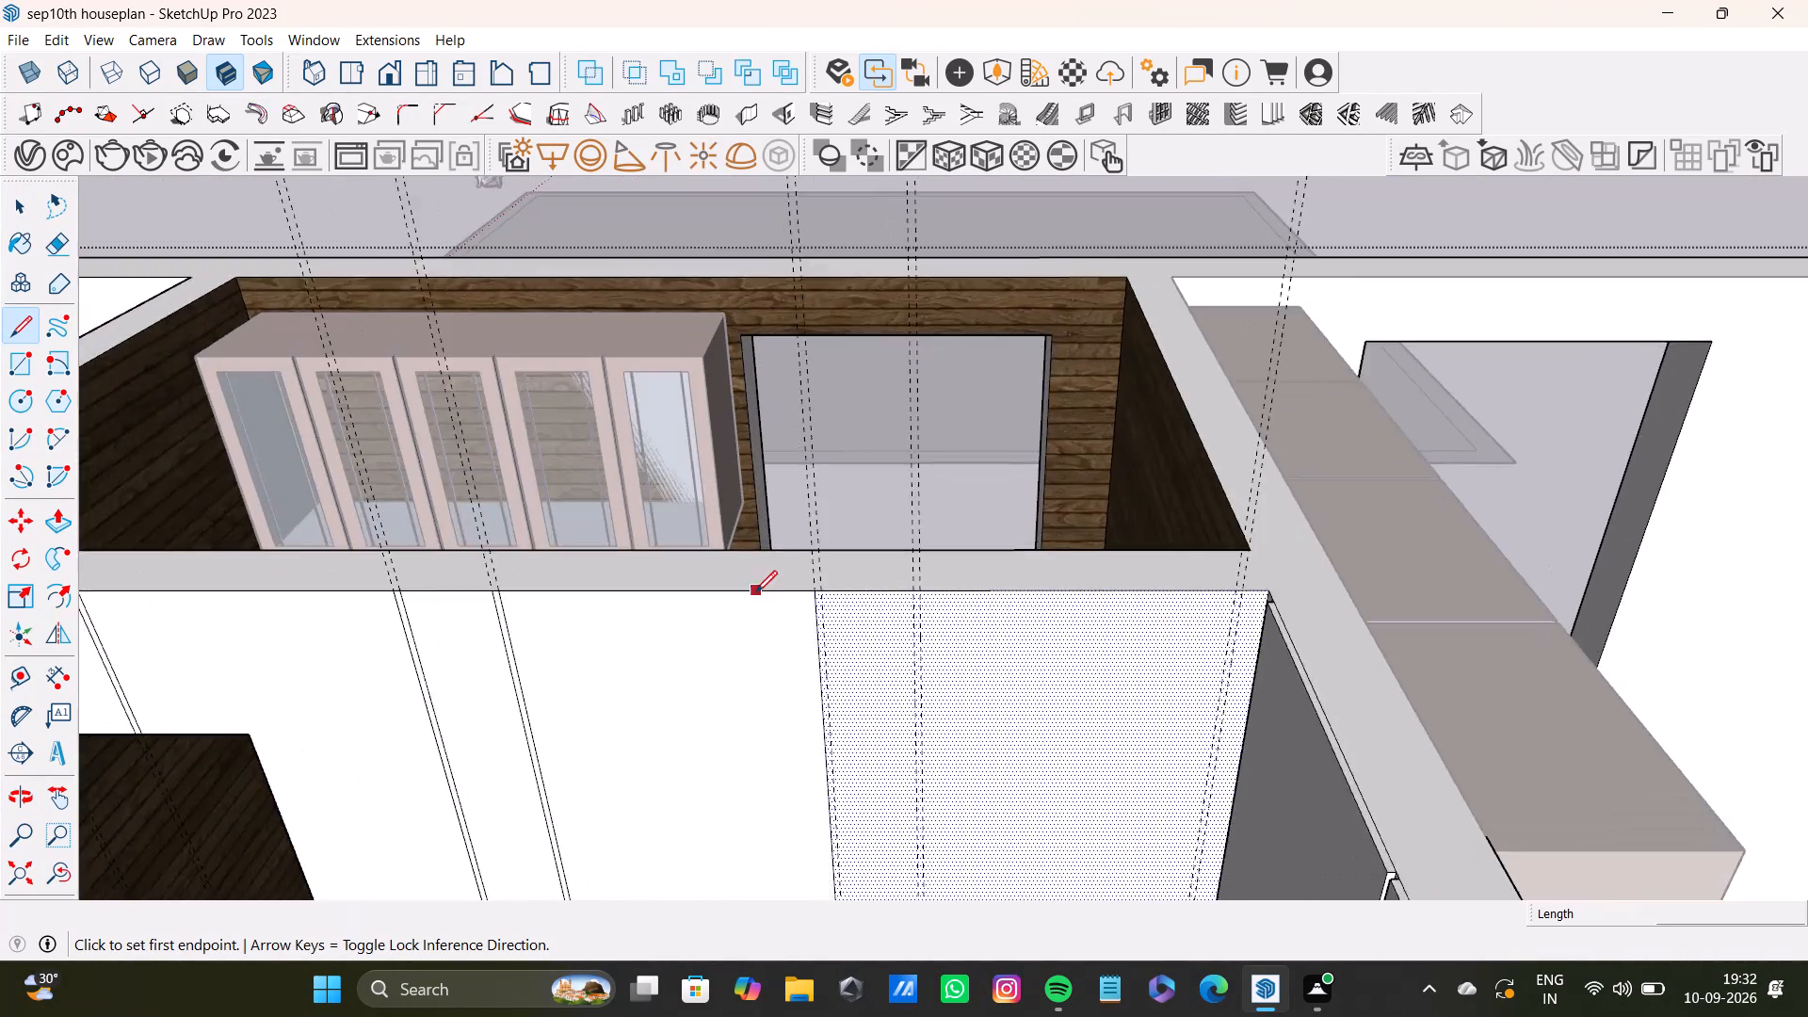
pyautogui.scroll(16, 755, 592)
pyautogui.click(901, 587)
pyautogui.scroll(-4, 884, 702)
pyautogui.keyDown('shift'); pyautogui.moveTo(898, 753); pyautogui.dragTo(902, 428, button='middle'); pyautogui.keyUp('shift')
pyautogui.keyDown('shift'); pyautogui.scroll(1, 906, 389); pyautogui.keyUp('shift')
pyautogui.scroll(-3, 902, 444)
pyautogui.scroll(-3, 901, 752)
pyautogui.keyDown('shift'); pyautogui.moveTo(907, 775); pyautogui.dragTo(902, 340, button='middle'); pyautogui.keyUp('shift')
pyautogui.keyDown('shift'); pyautogui.scroll(1, 909, 289); pyautogui.keyUp('shift')
pyautogui.scroll(-4, 891, 454)
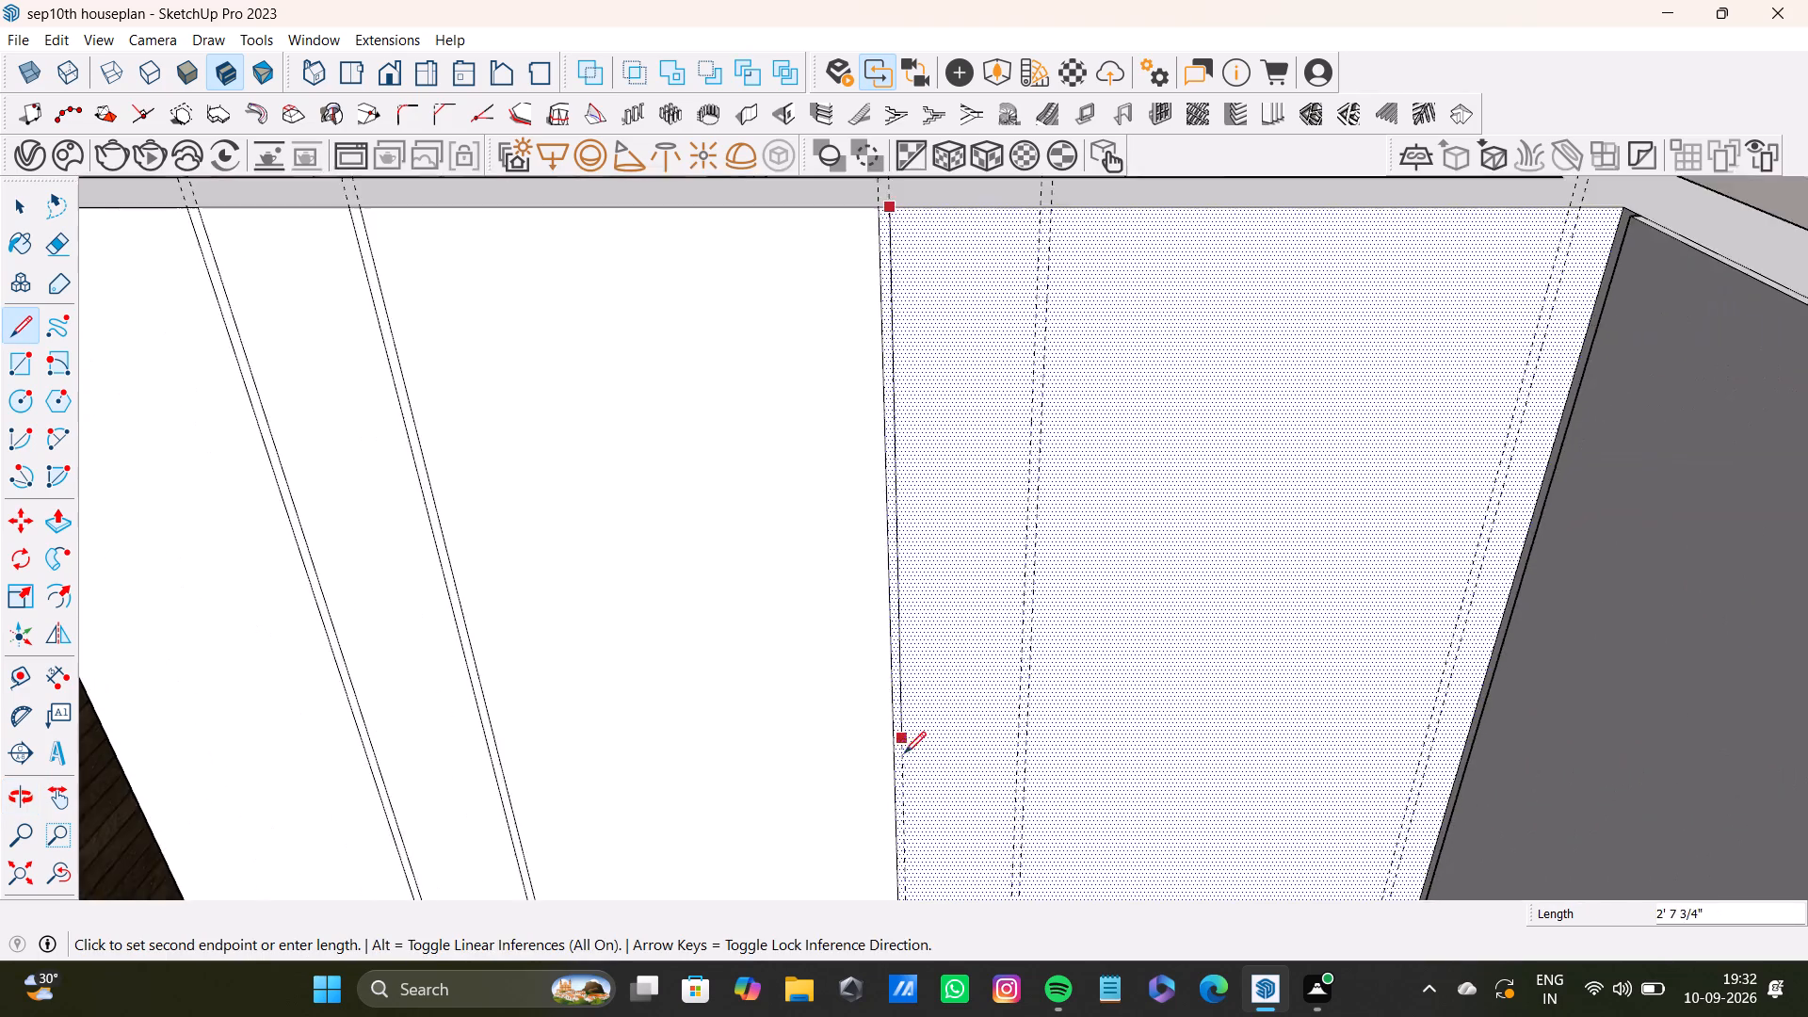
pyautogui.scroll(-2, 904, 753)
pyautogui.scroll(1, 925, 783)
pyautogui.keyDown('shift'); pyautogui.moveTo(925, 783); pyautogui.dragTo(924, 491, button='middle'); pyautogui.keyUp('shift')
pyautogui.scroll(4, 886, 527)
pyautogui.keyDown('shift'); pyautogui.moveTo(917, 701); pyautogui.dragTo(878, 295, button='middle'); pyautogui.keyUp('shift')
pyautogui.scroll(2, 867, 588)
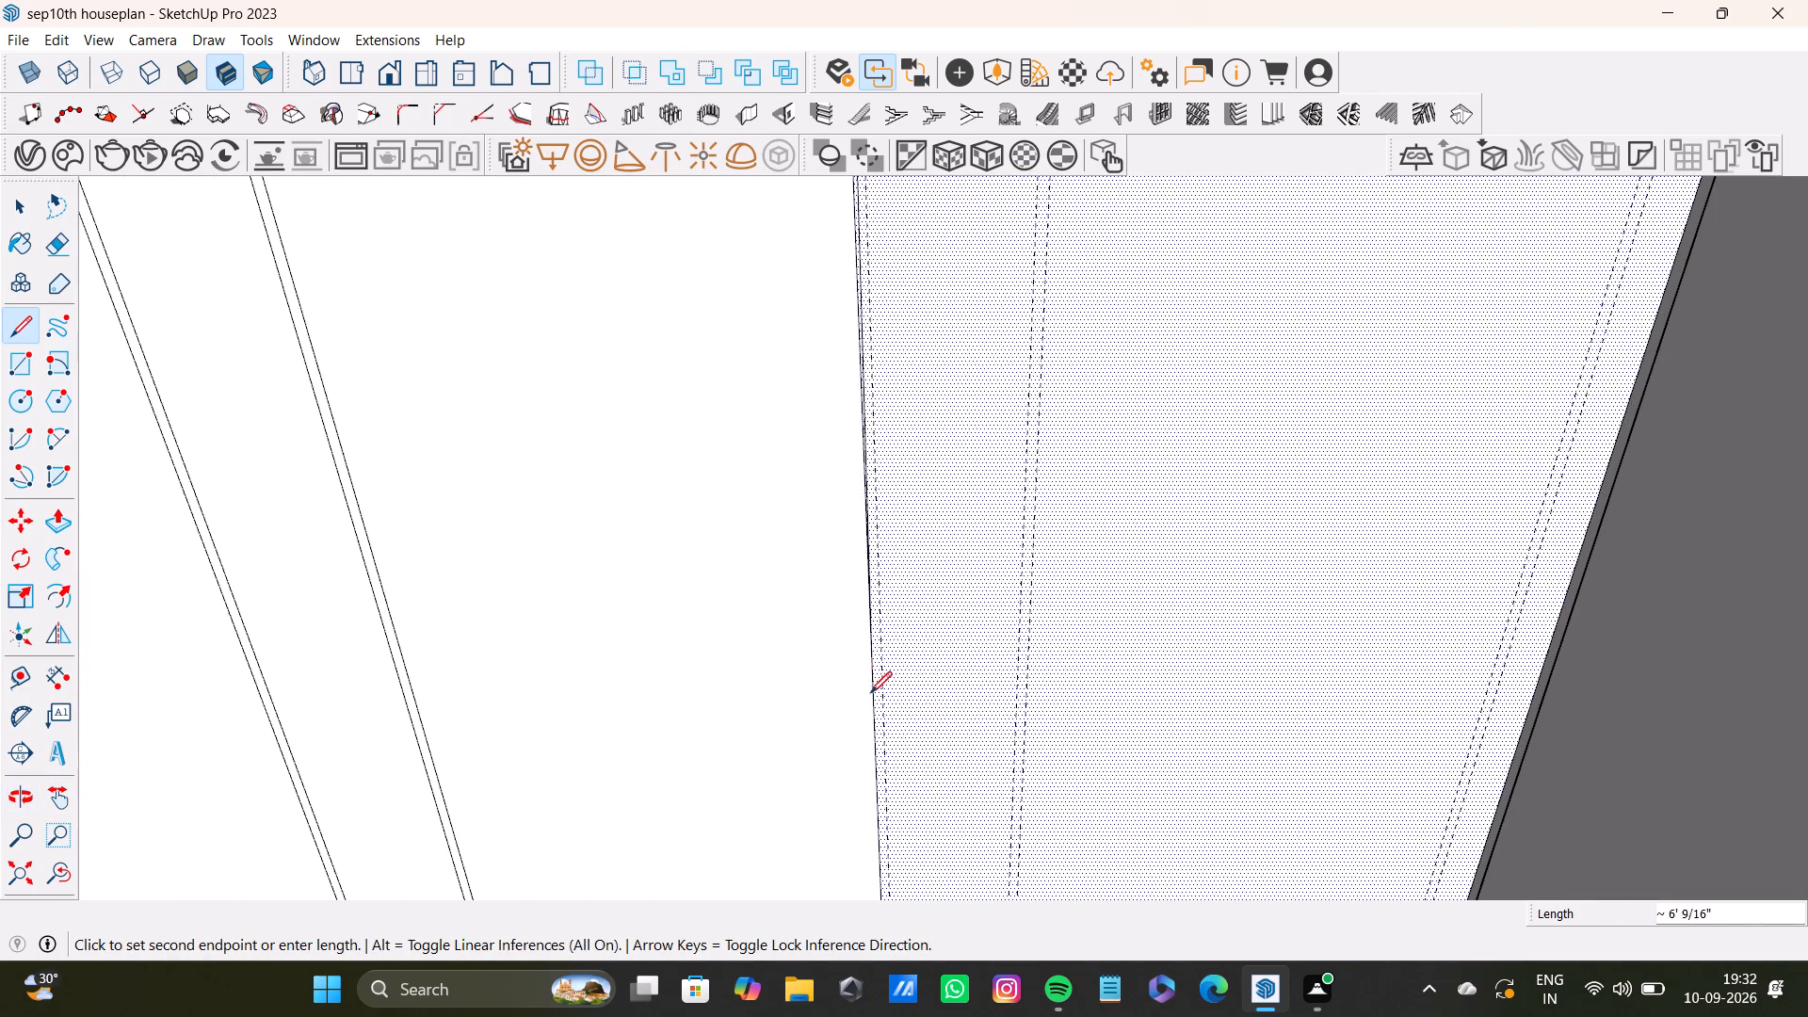
pyautogui.moveTo(885, 749); pyautogui.dragTo(880, 238, button='middle')
pyautogui.scroll(3, 869, 563)
pyautogui.scroll(2, 891, 705)
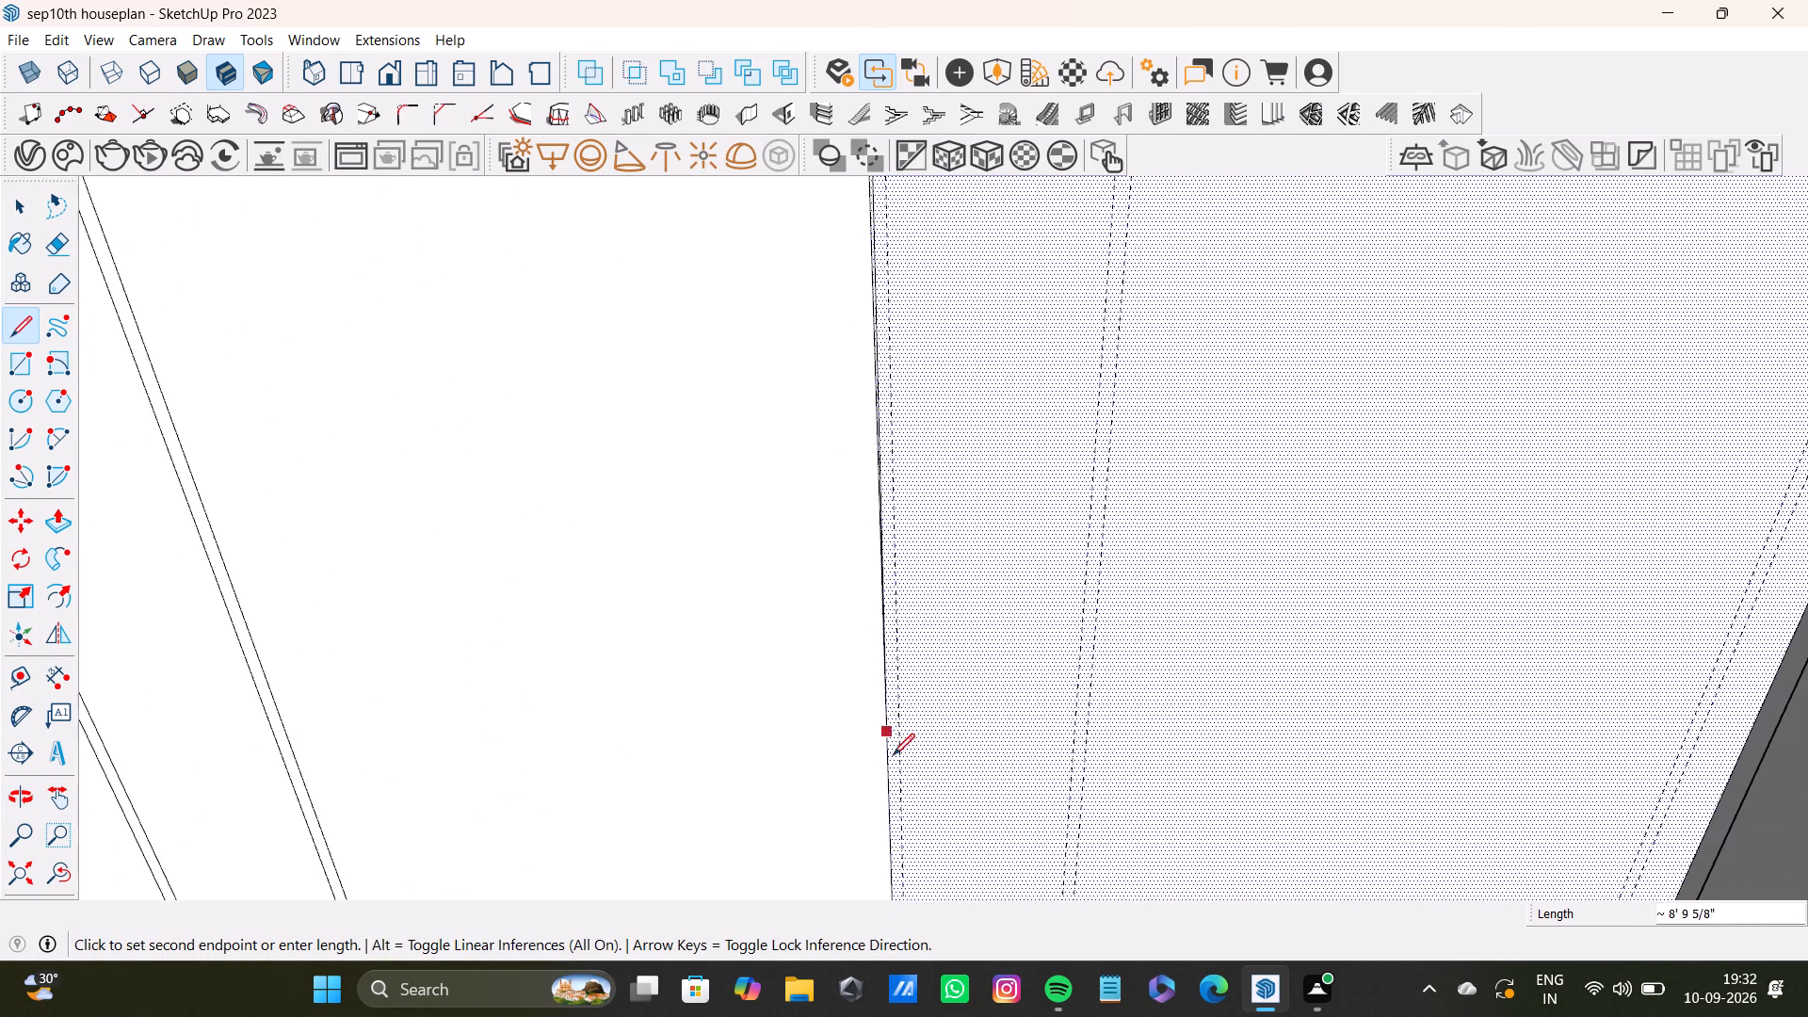
pyautogui.keyDown('shift'); pyautogui.moveTo(893, 755); pyautogui.dragTo(893, 388, button='middle'); pyautogui.keyUp('shift')
pyautogui.scroll(2, 895, 503)
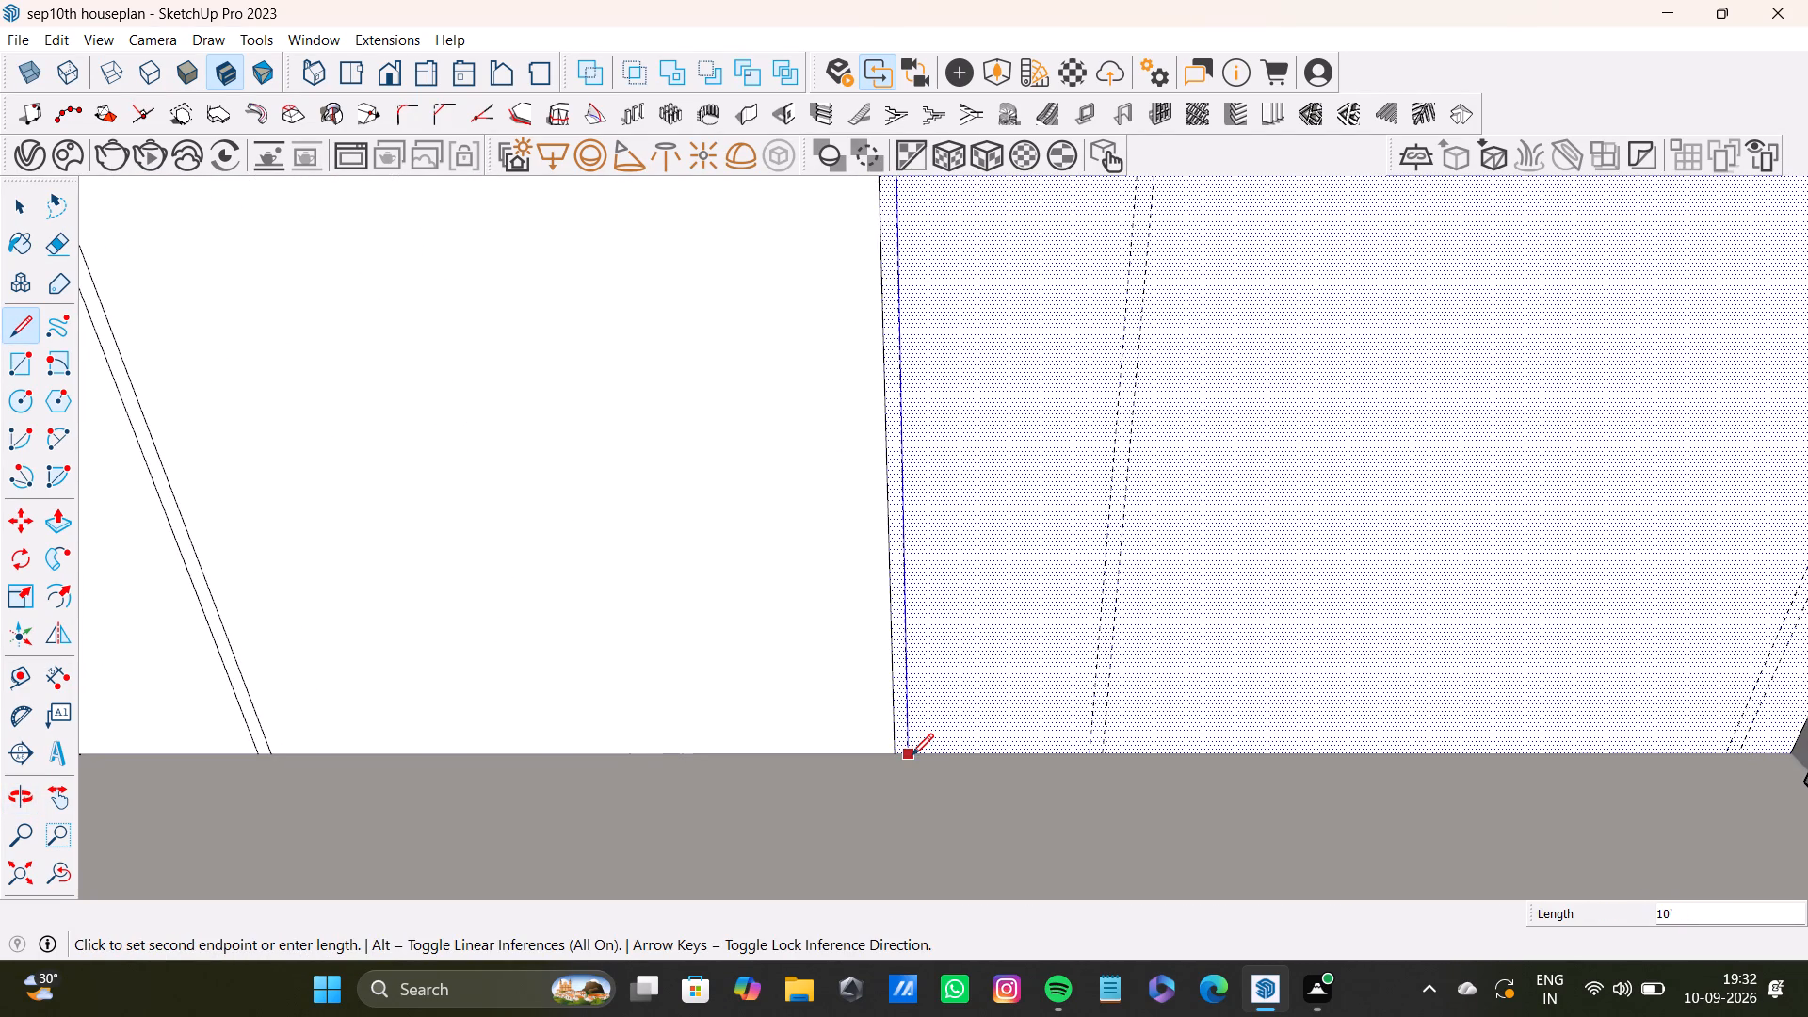
pyautogui.click(912, 755)
pyautogui.press('space')
# Draw a 10' vertical line along the left guide of the fourth pair to the right of the doorway, from the wall's top edge to the floor.
pyautogui.scroll(-8, 916, 726)
pyautogui.scroll(-8, 948, 493)
pyautogui.keyDown('shift'); pyautogui.moveTo(940, 461); pyautogui.dragTo(913, 616, button='middle'); pyautogui.keyUp('shift')
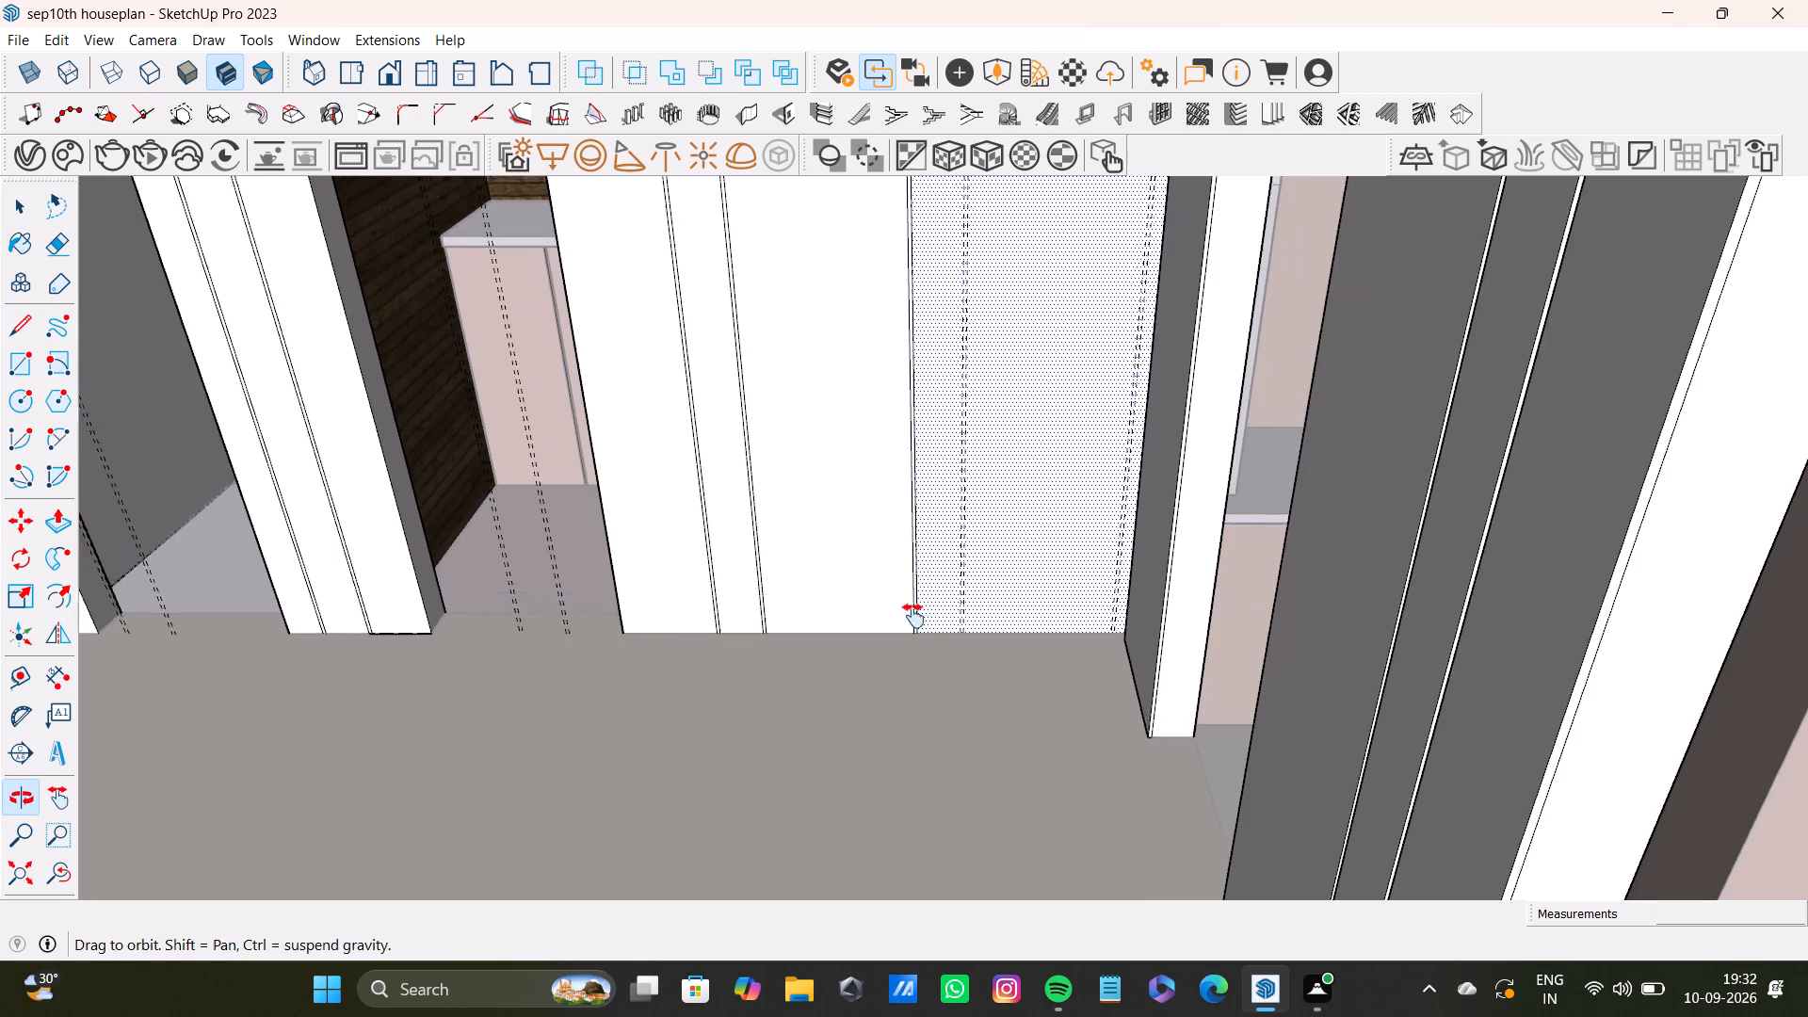
pyautogui.keyDown('shift'); pyautogui.moveTo(913, 616); pyautogui.dragTo(896, 728, button='middle'); pyautogui.keyUp('shift')
pyautogui.press('l')
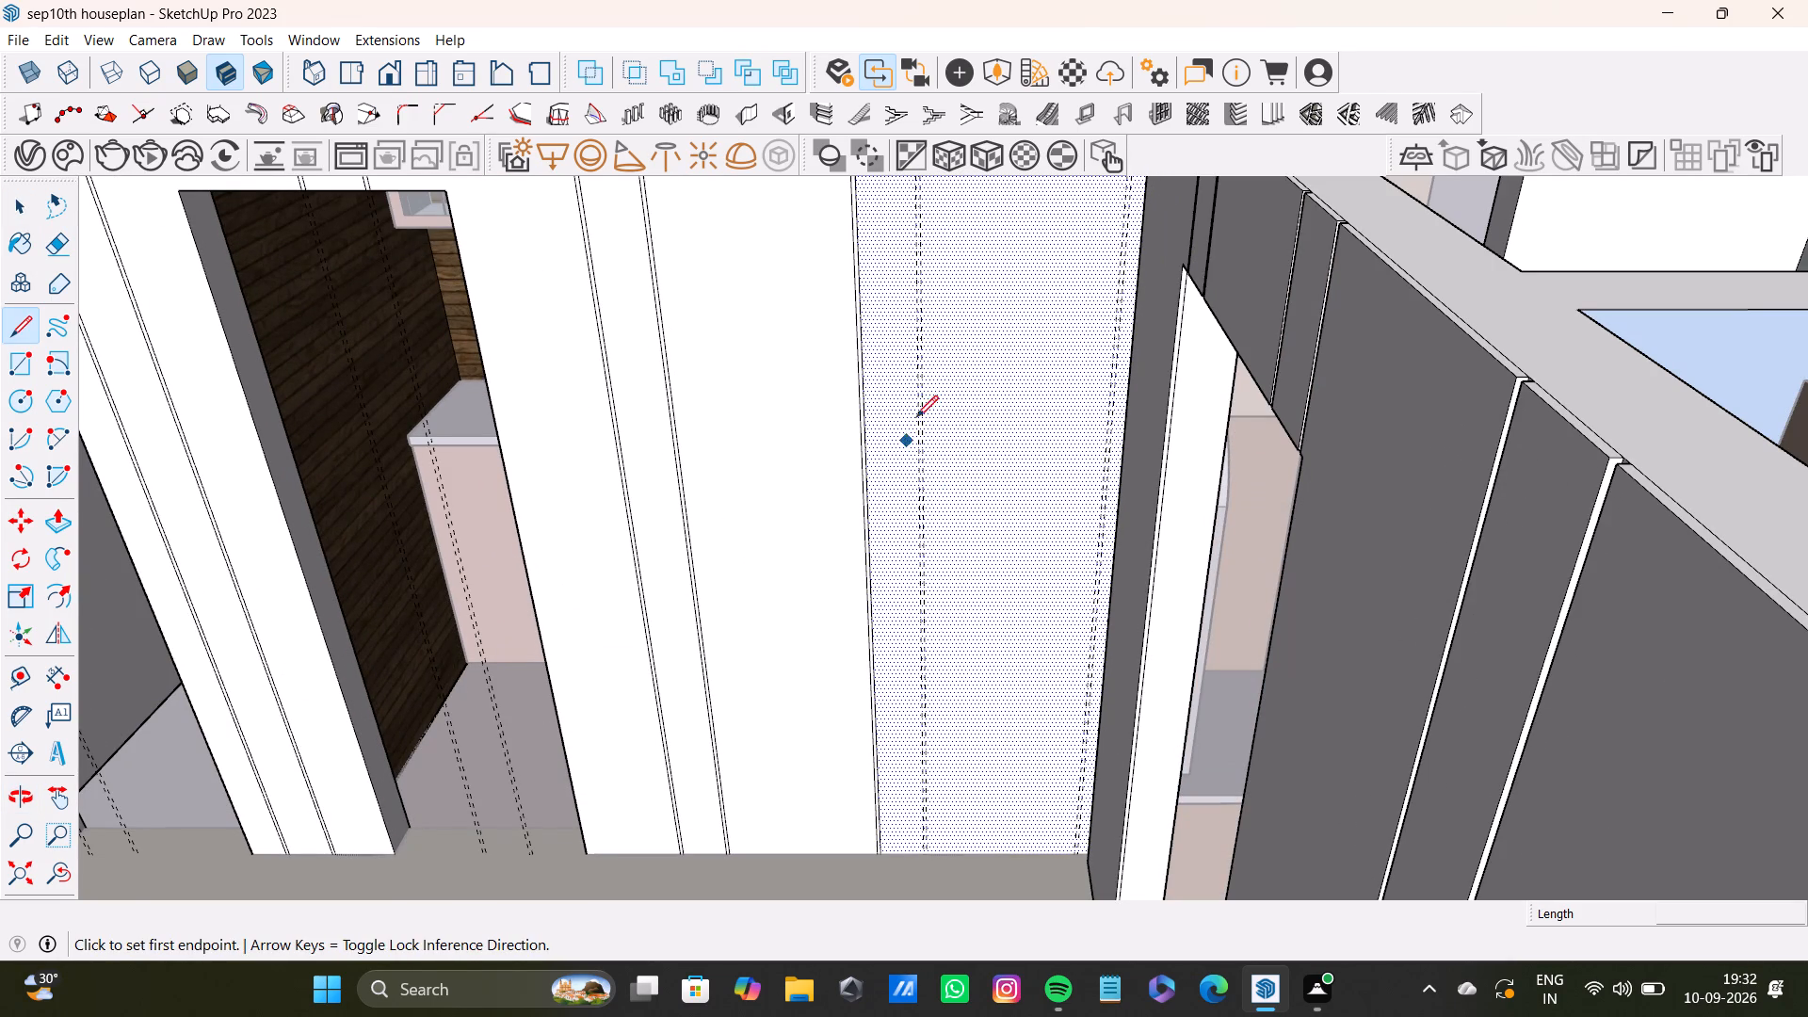
pyautogui.keyDown('shift'); pyautogui.moveTo(902, 367); pyautogui.dragTo(900, 604, button='middle'); pyautogui.keyUp('shift')
pyautogui.scroll(14, 923, 415)
pyautogui.click(914, 282)
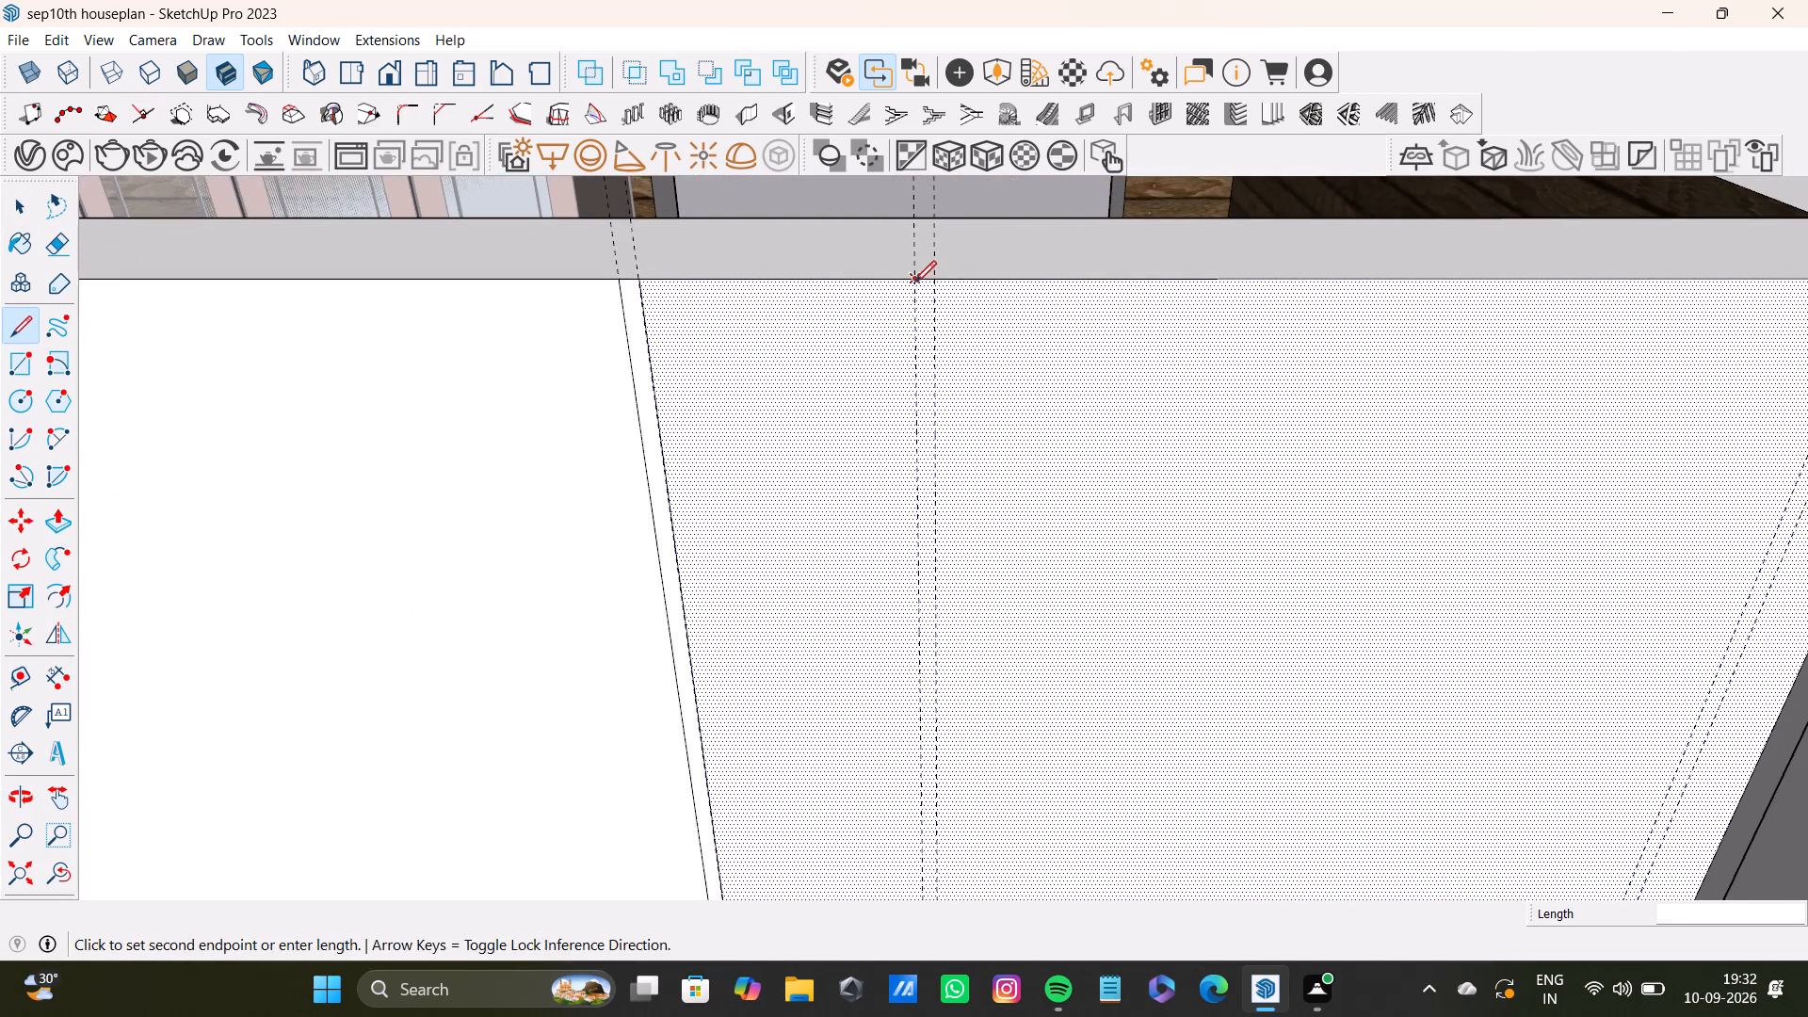
pyautogui.scroll(-6, 877, 613)
pyautogui.keyDown('shift'); pyautogui.moveTo(901, 727); pyautogui.dragTo(901, 488, button='middle'); pyautogui.keyUp('shift')
pyautogui.press('Up')
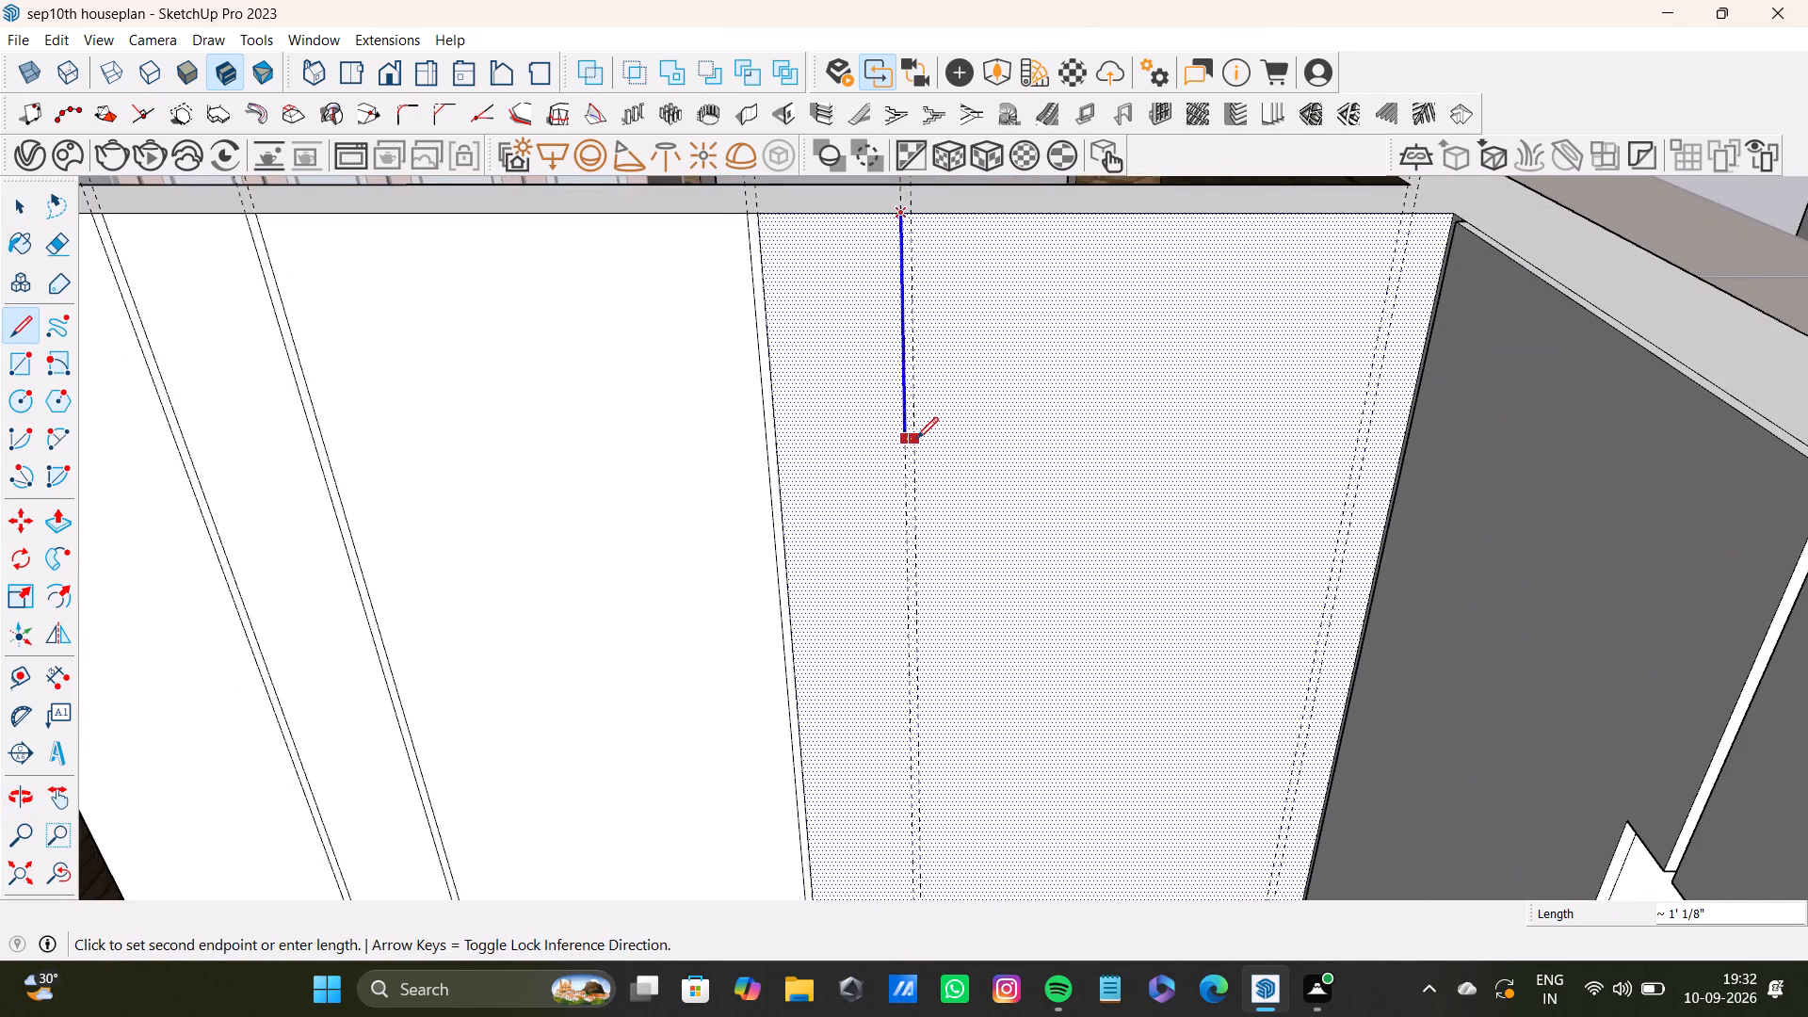
pyautogui.scroll(-8, 907, 457)
pyautogui.keyDown('shift'); pyautogui.moveTo(877, 556); pyautogui.dragTo(956, 160, button='middle'); pyautogui.keyUp('shift')
pyautogui.scroll(-3, 953, 571)
pyautogui.scroll(11, 956, 592)
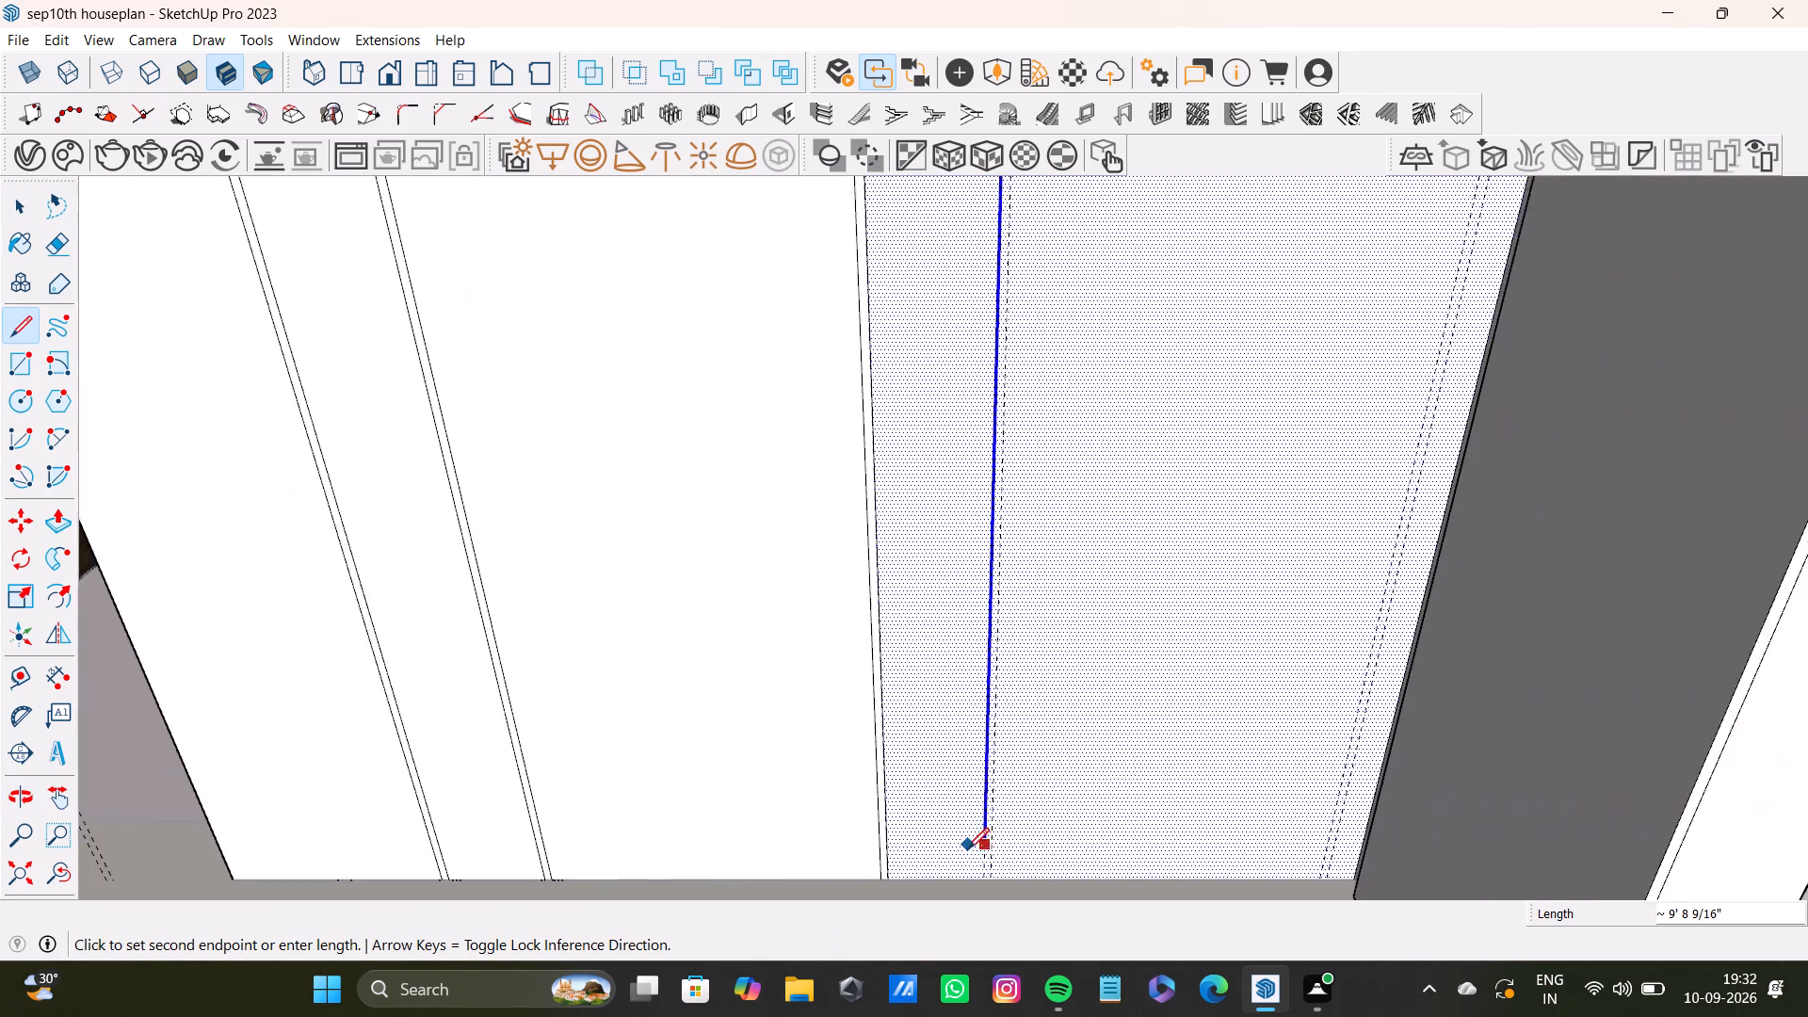
pyautogui.scroll(2, 967, 849)
pyautogui.keyDown('shift'); pyautogui.moveTo(974, 851); pyautogui.dragTo(981, 734, button='middle'); pyautogui.keyUp('shift')
pyautogui.scroll(5, 993, 724)
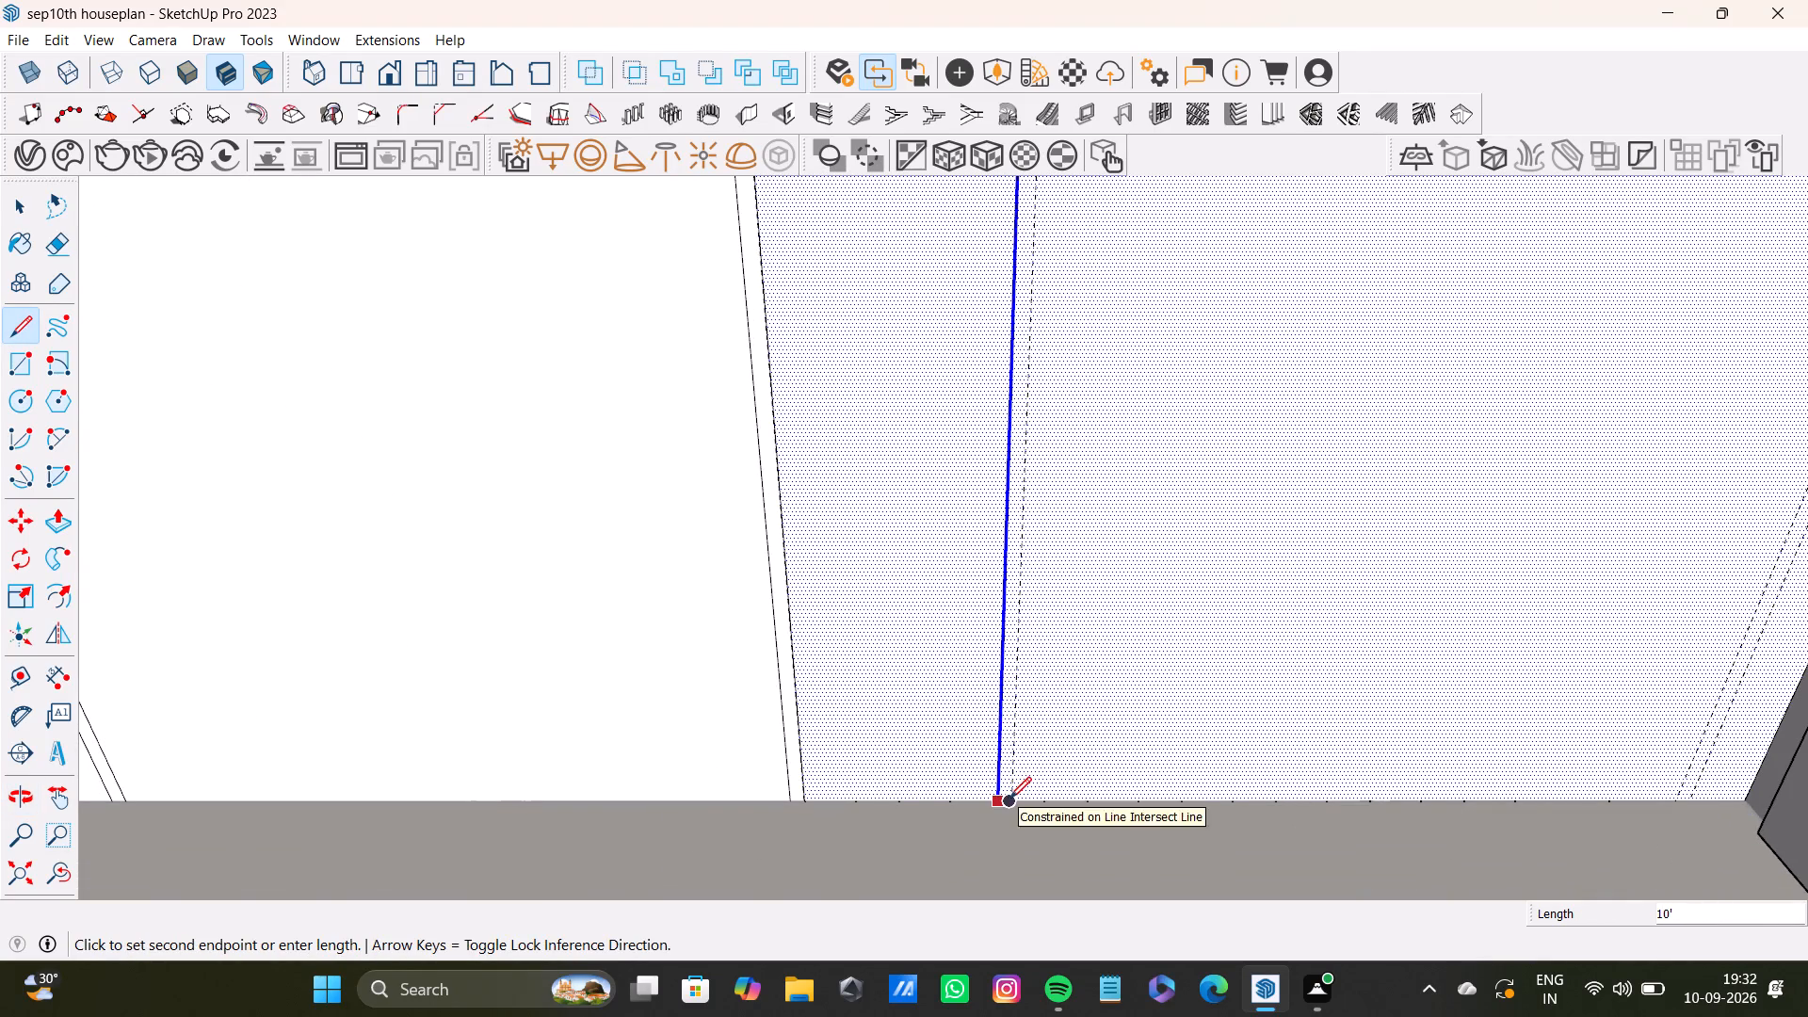
pyautogui.click(1010, 799)
pyautogui.press('space')
# Draw a full-height line along the right guide of the fourth pair to the right of the doorway, from the wall's top edge to the floor.
pyautogui.scroll(-8, 1025, 766)
pyautogui.keyDown('shift'); pyautogui.moveTo(974, 297); pyautogui.dragTo(974, 853, button='middle'); pyautogui.keyUp('shift')
pyautogui.scroll(-7, 1002, 505)
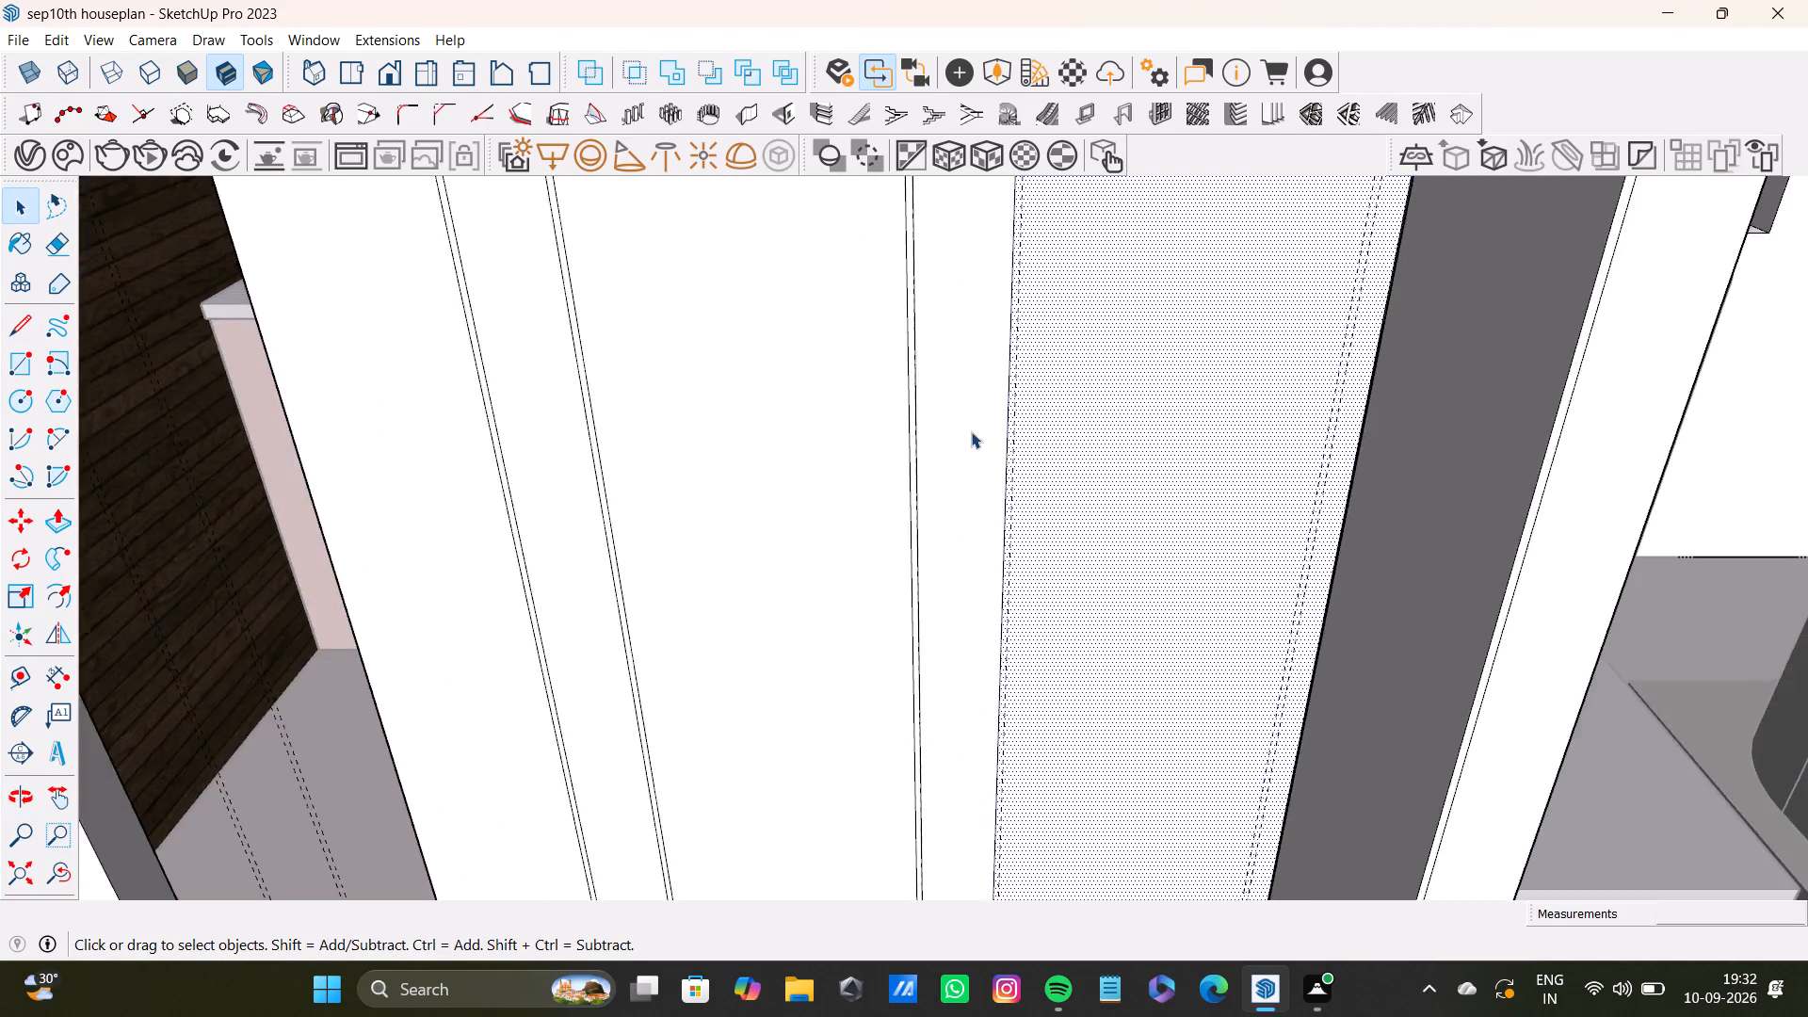
pyautogui.scroll(-2, 971, 431)
pyautogui.keyDown('shift'); pyautogui.moveTo(968, 307); pyautogui.dragTo(968, 725, button='middle'); pyautogui.keyUp('shift')
pyautogui.press('l')
pyautogui.scroll(4, 994, 362)
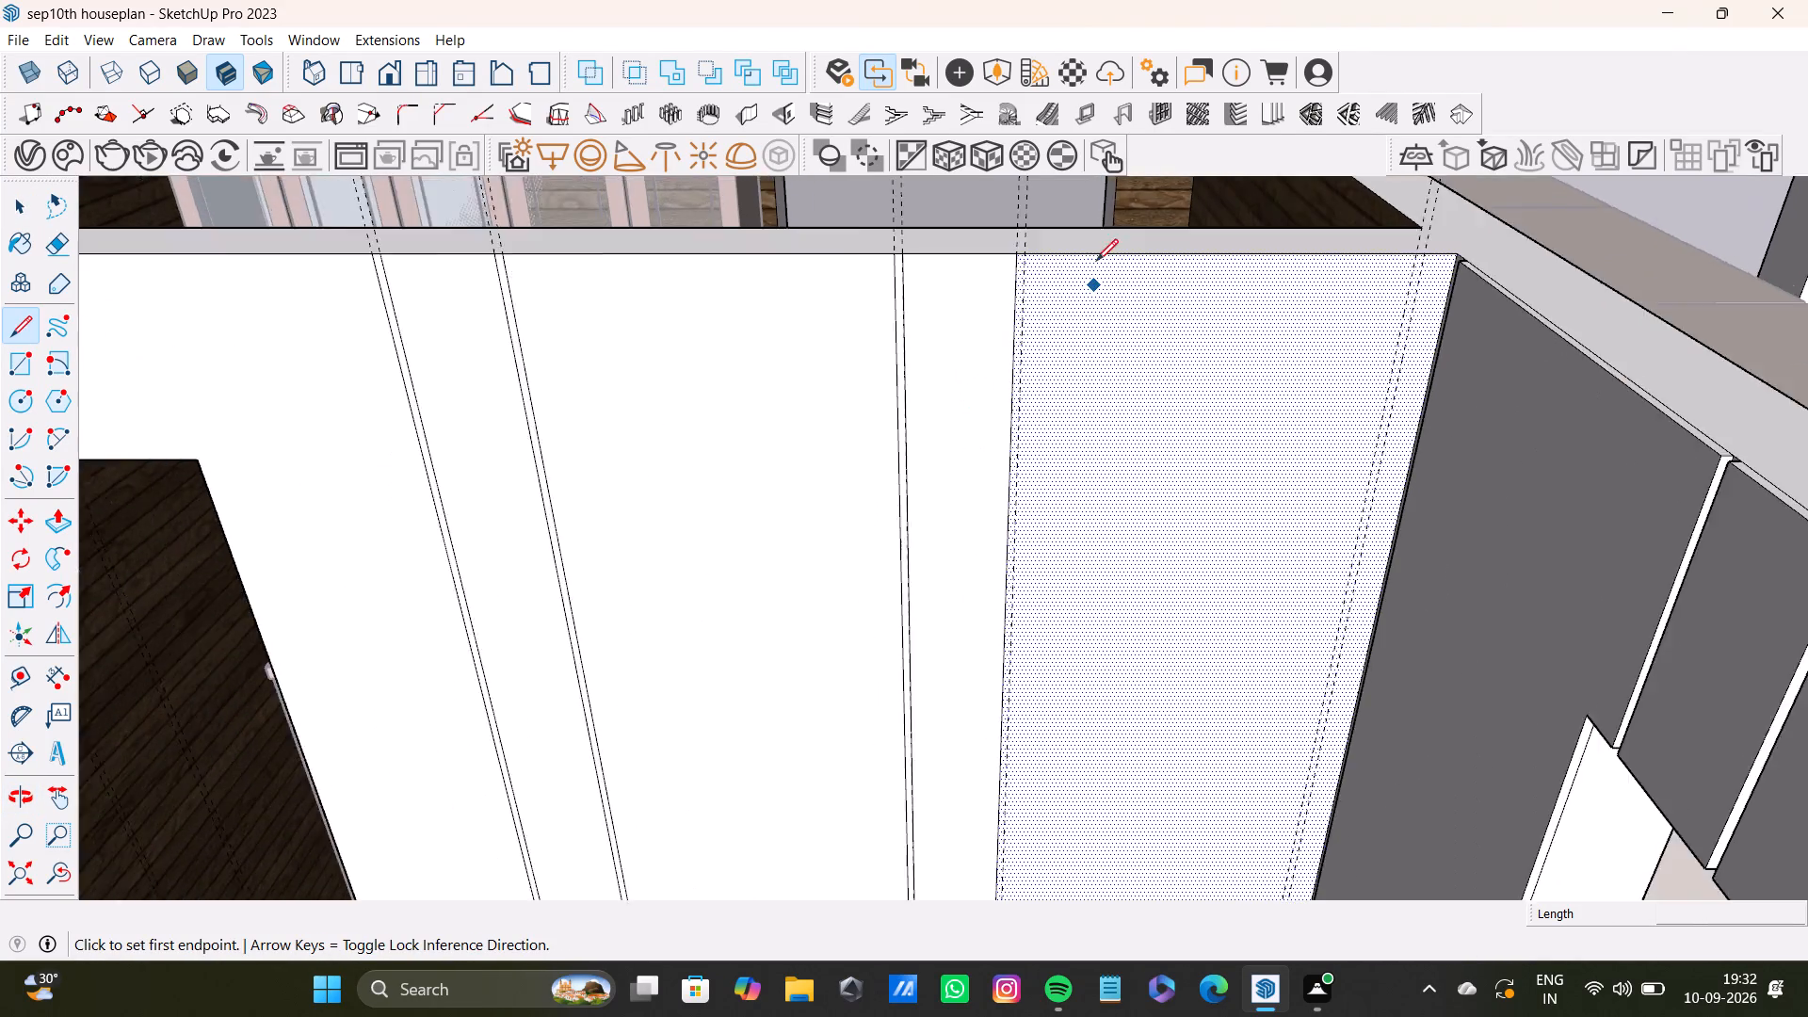
pyautogui.scroll(8, 1096, 261)
pyautogui.click(983, 261)
pyautogui.scroll(-5, 952, 409)
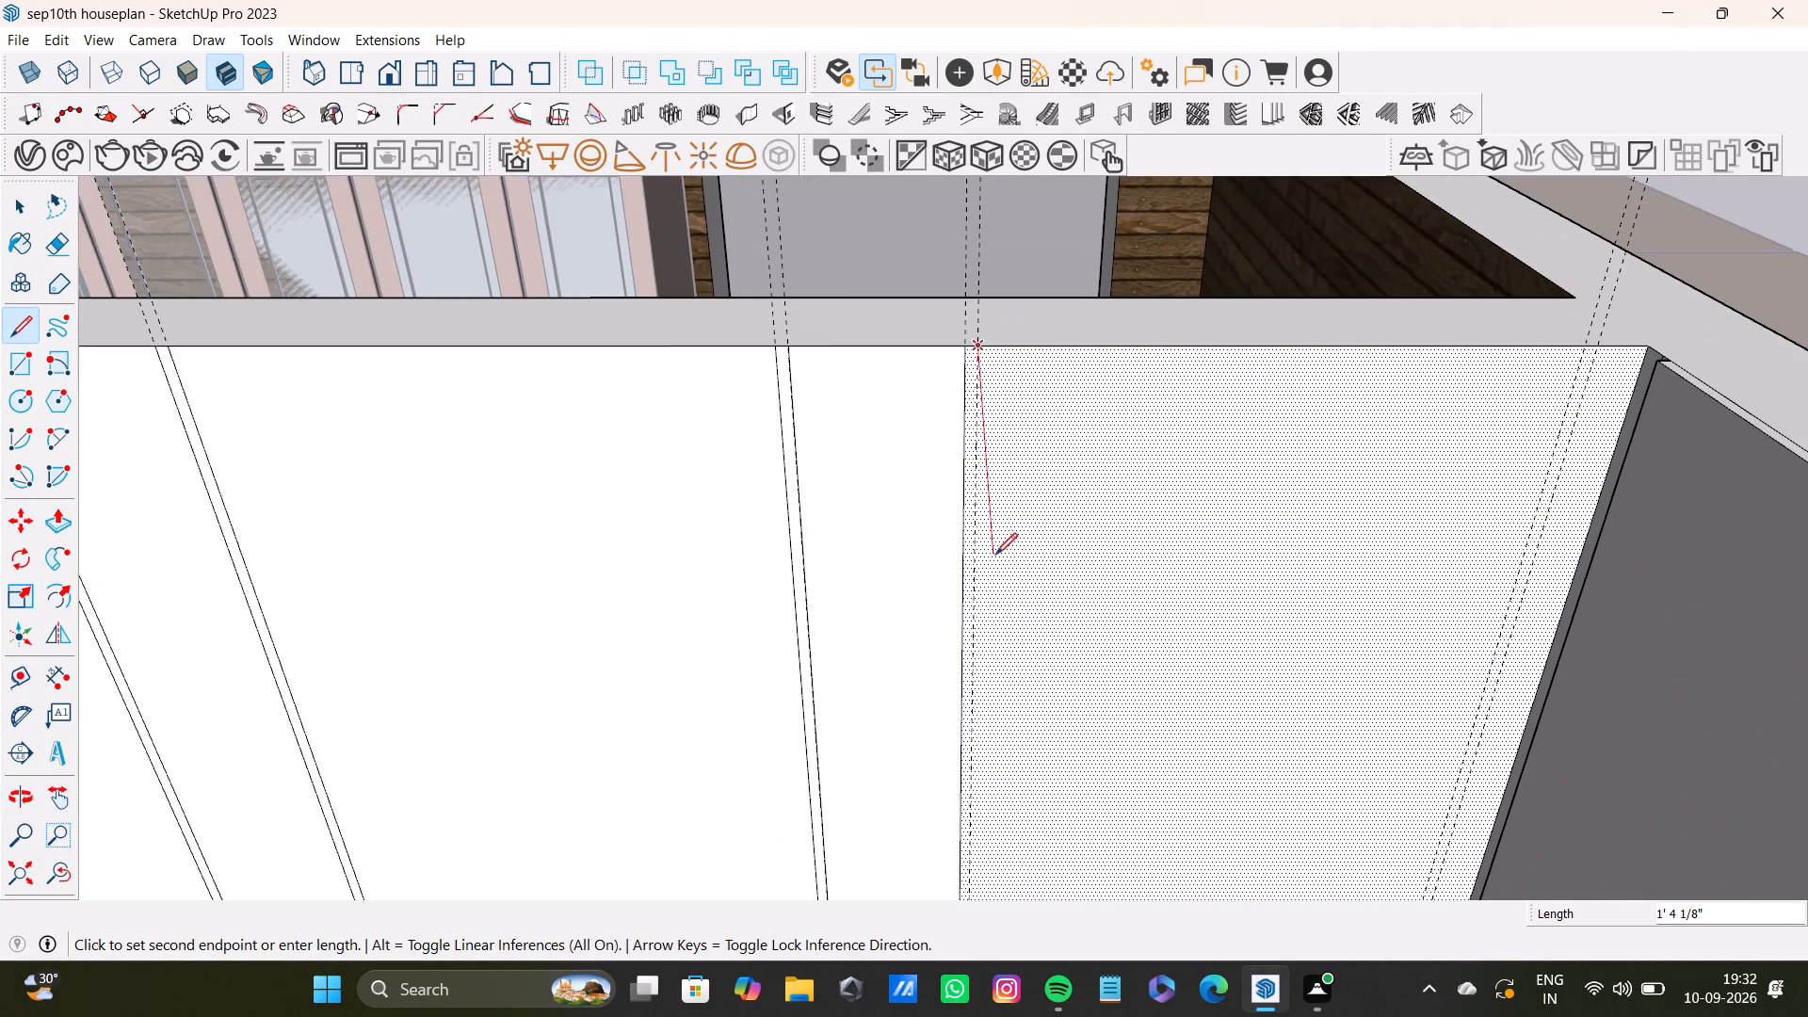
pyautogui.press('Up')
pyautogui.scroll(-4, 960, 571)
pyautogui.keyDown('shift'); pyautogui.moveTo(991, 608); pyautogui.dragTo(990, 218, button='middle'); pyautogui.keyUp('shift')
pyautogui.scroll(-3, 1022, 449)
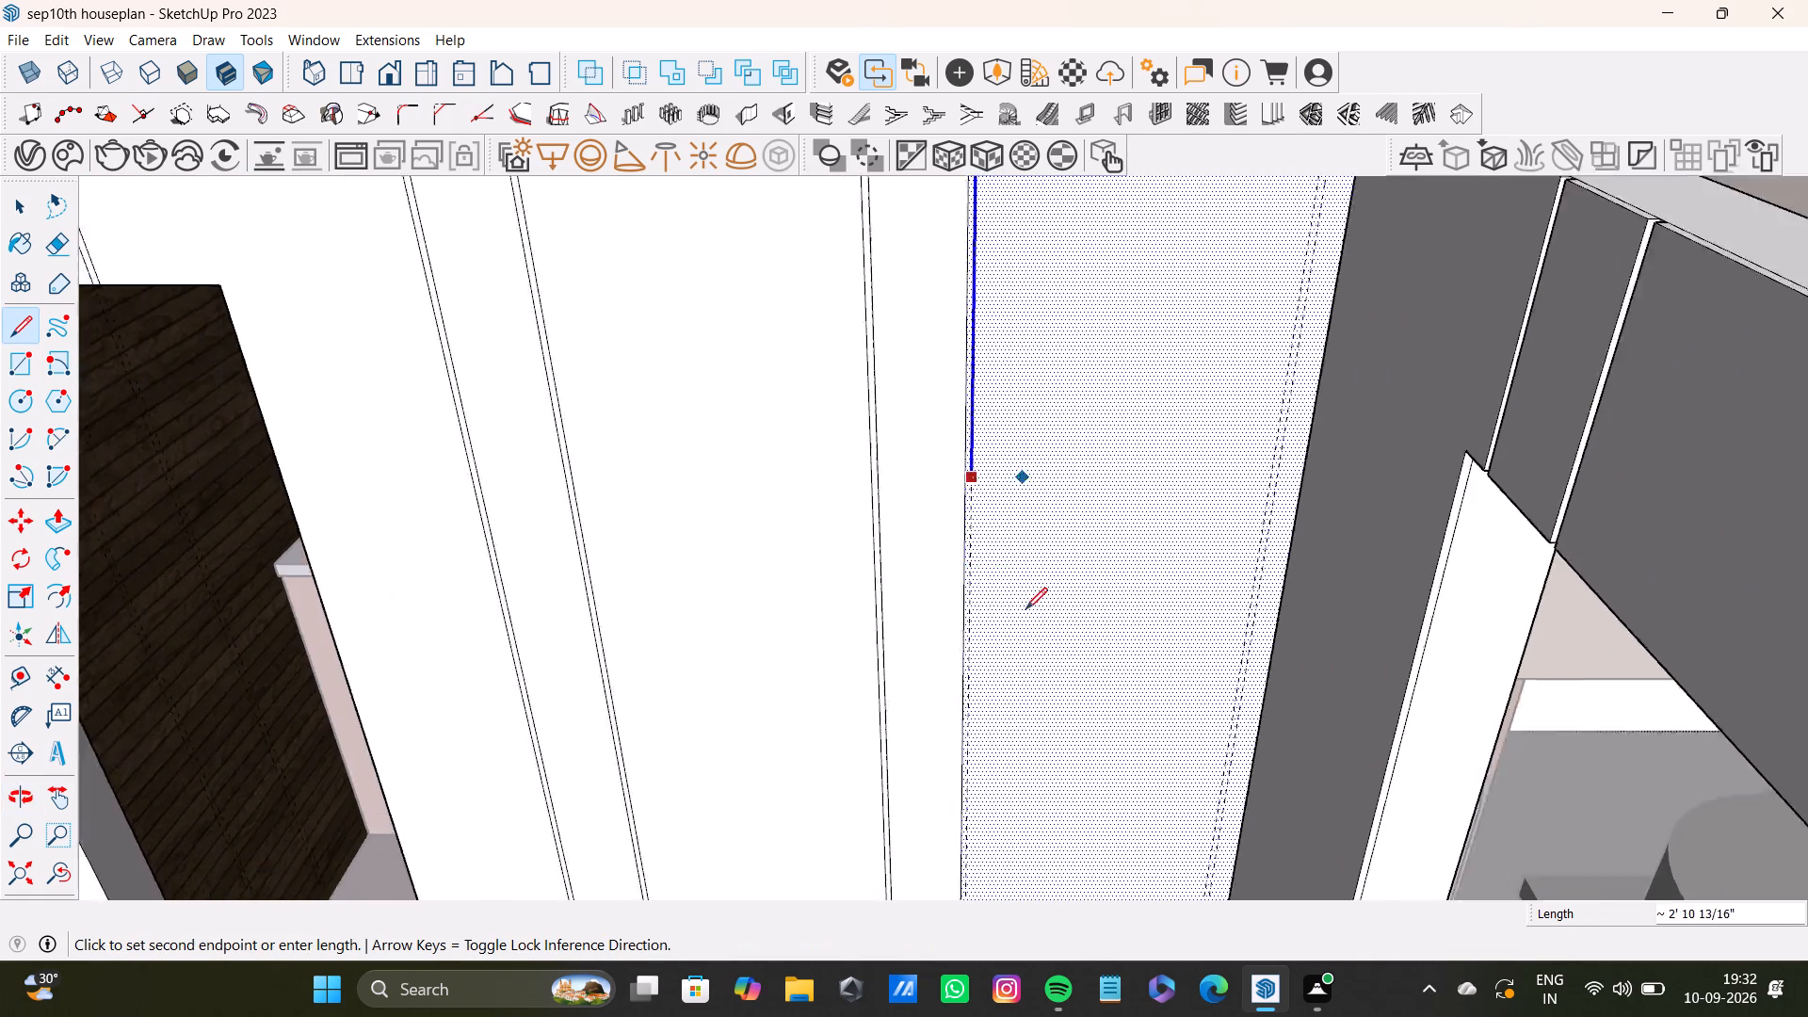
pyautogui.scroll(3, 1002, 720)
pyautogui.keyDown('shift'); pyautogui.moveTo(983, 766); pyautogui.dragTo(942, 486, button='middle'); pyautogui.keyUp('shift')
pyautogui.scroll(3, 960, 535)
pyautogui.keyDown('shift'); pyautogui.moveTo(943, 687); pyautogui.dragTo(976, 385, button='middle'); pyautogui.keyUp('shift')
pyautogui.scroll(-2, 1014, 654)
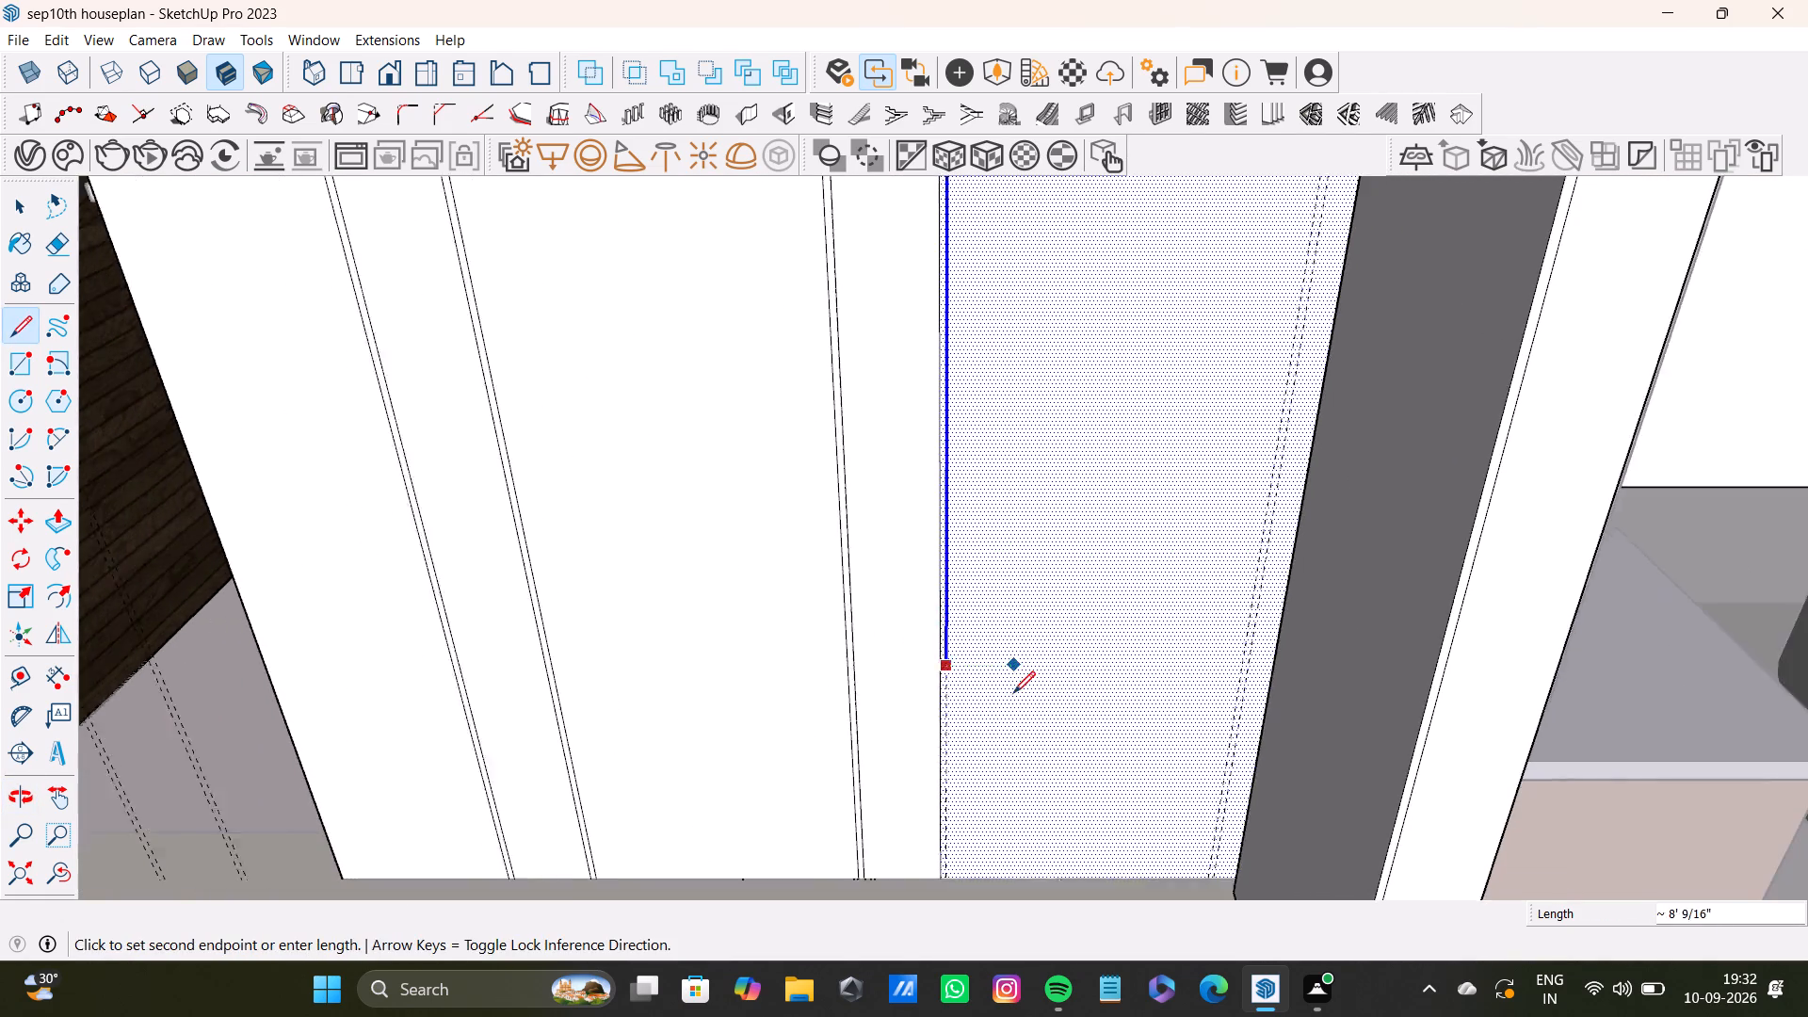
pyautogui.moveTo(1009, 698); pyautogui.dragTo(1004, 472, button='middle')
pyautogui.scroll(6, 956, 601)
pyautogui.click(948, 728)
pyautogui.press('space')
# Draw a 10' vertical line along the left guide of the last pair beside the wall corner, from the wall's top edge to the floor.
pyautogui.scroll(-2, 948, 643)
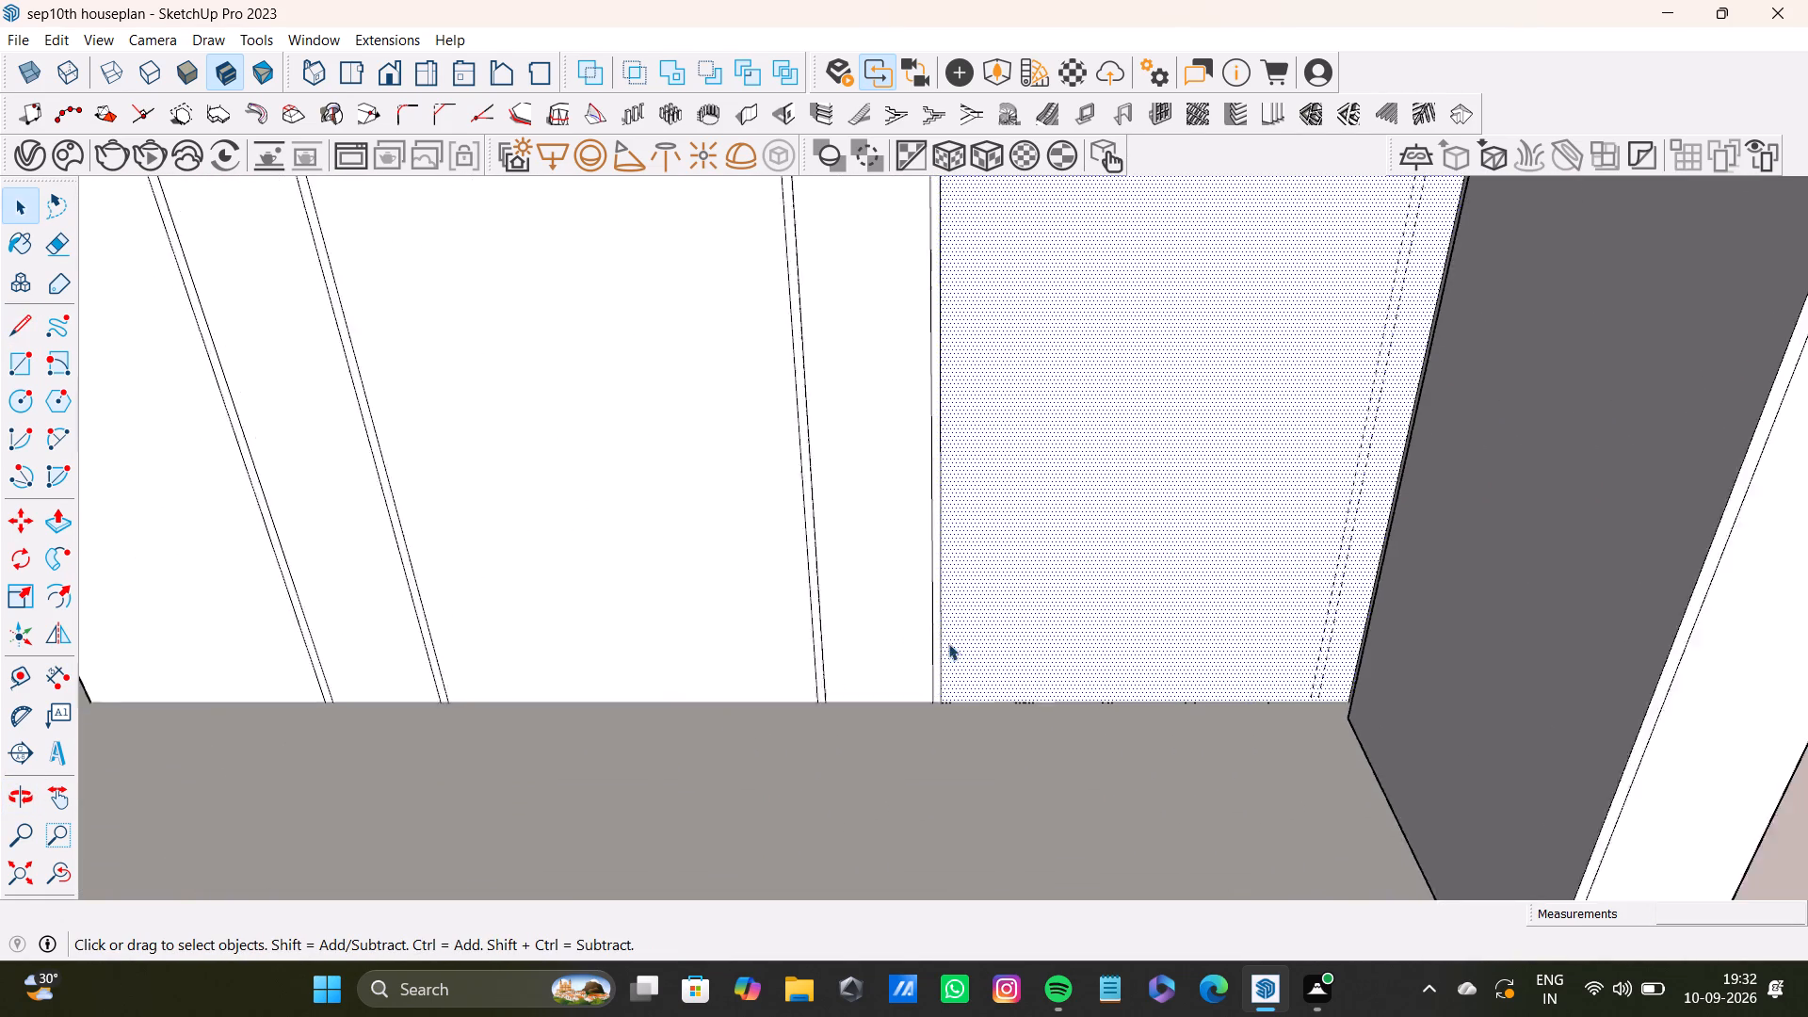
pyautogui.scroll(-7, 948, 643)
pyautogui.keyDown('shift'); pyautogui.moveTo(951, 387); pyautogui.dragTo(952, 872, button='middle'); pyautogui.keyUp('shift')
pyautogui.scroll(-4, 934, 529)
pyautogui.keyDown('shift'); pyautogui.moveTo(924, 449); pyautogui.dragTo(886, 653, button='middle'); pyautogui.keyUp('shift')
pyautogui.scroll(7, 1140, 292)
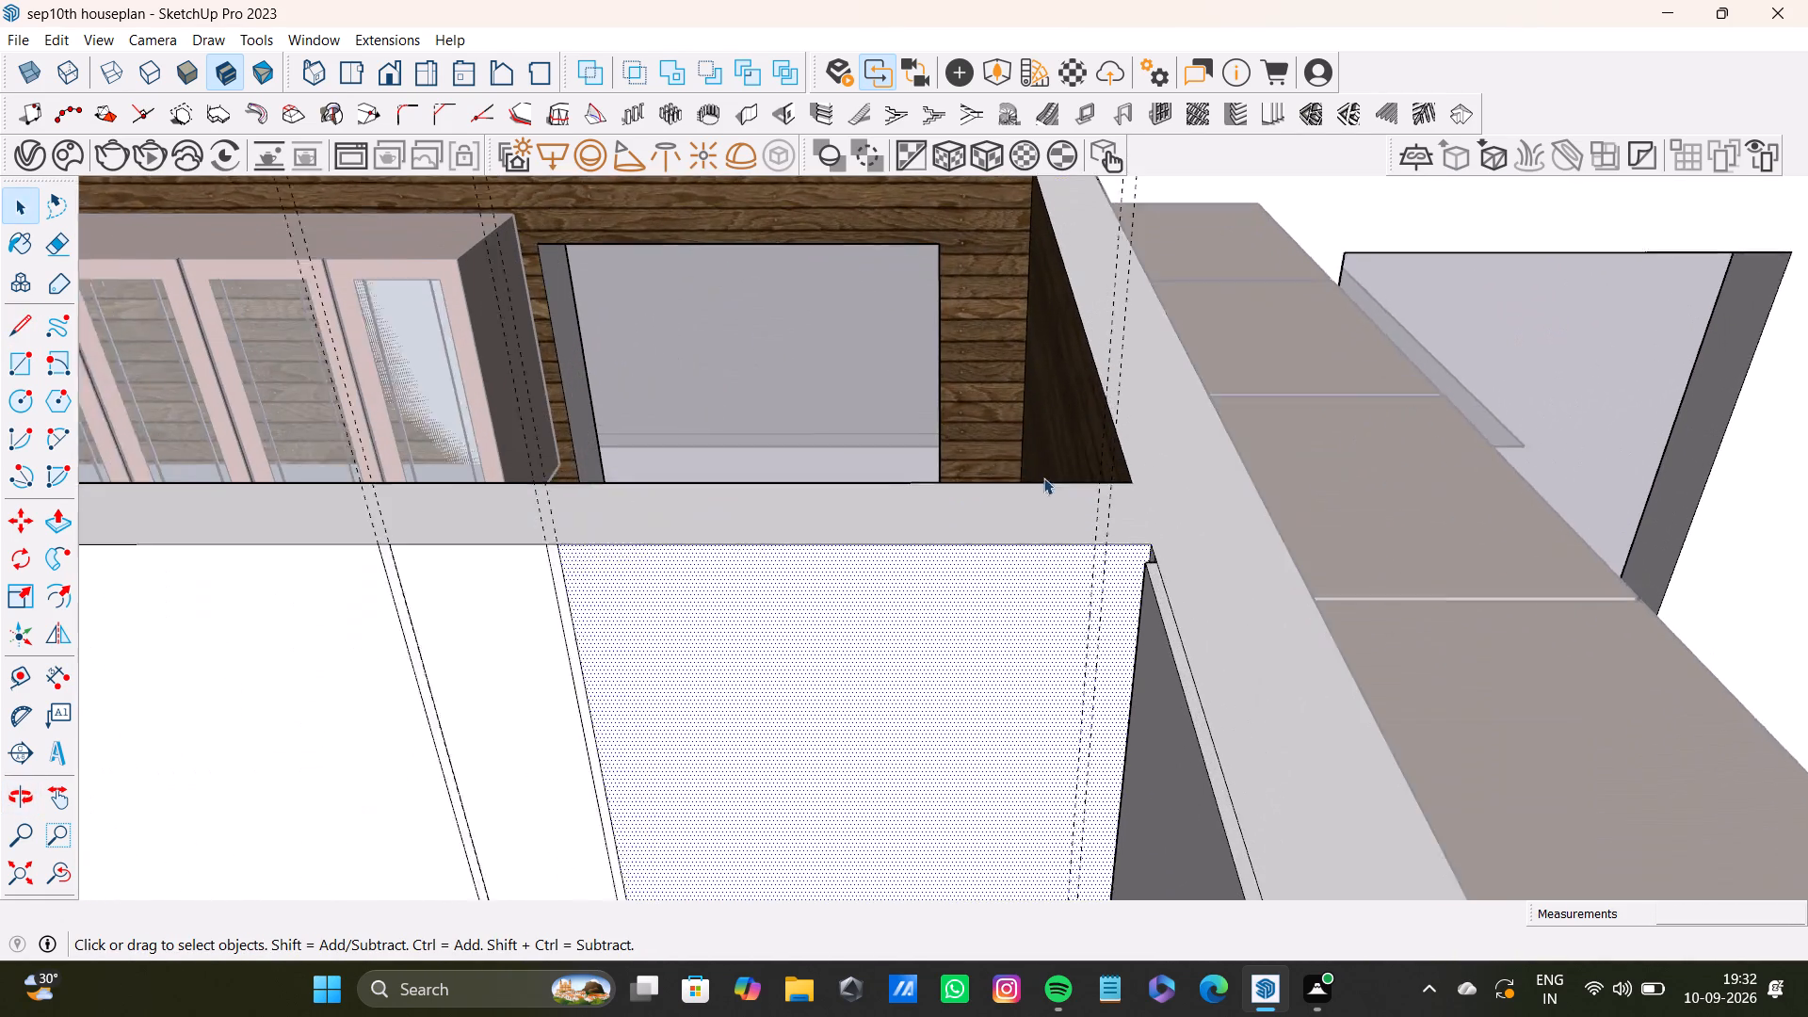
pyautogui.press('l')
pyautogui.scroll(6, 1046, 576)
pyautogui.click(1140, 569)
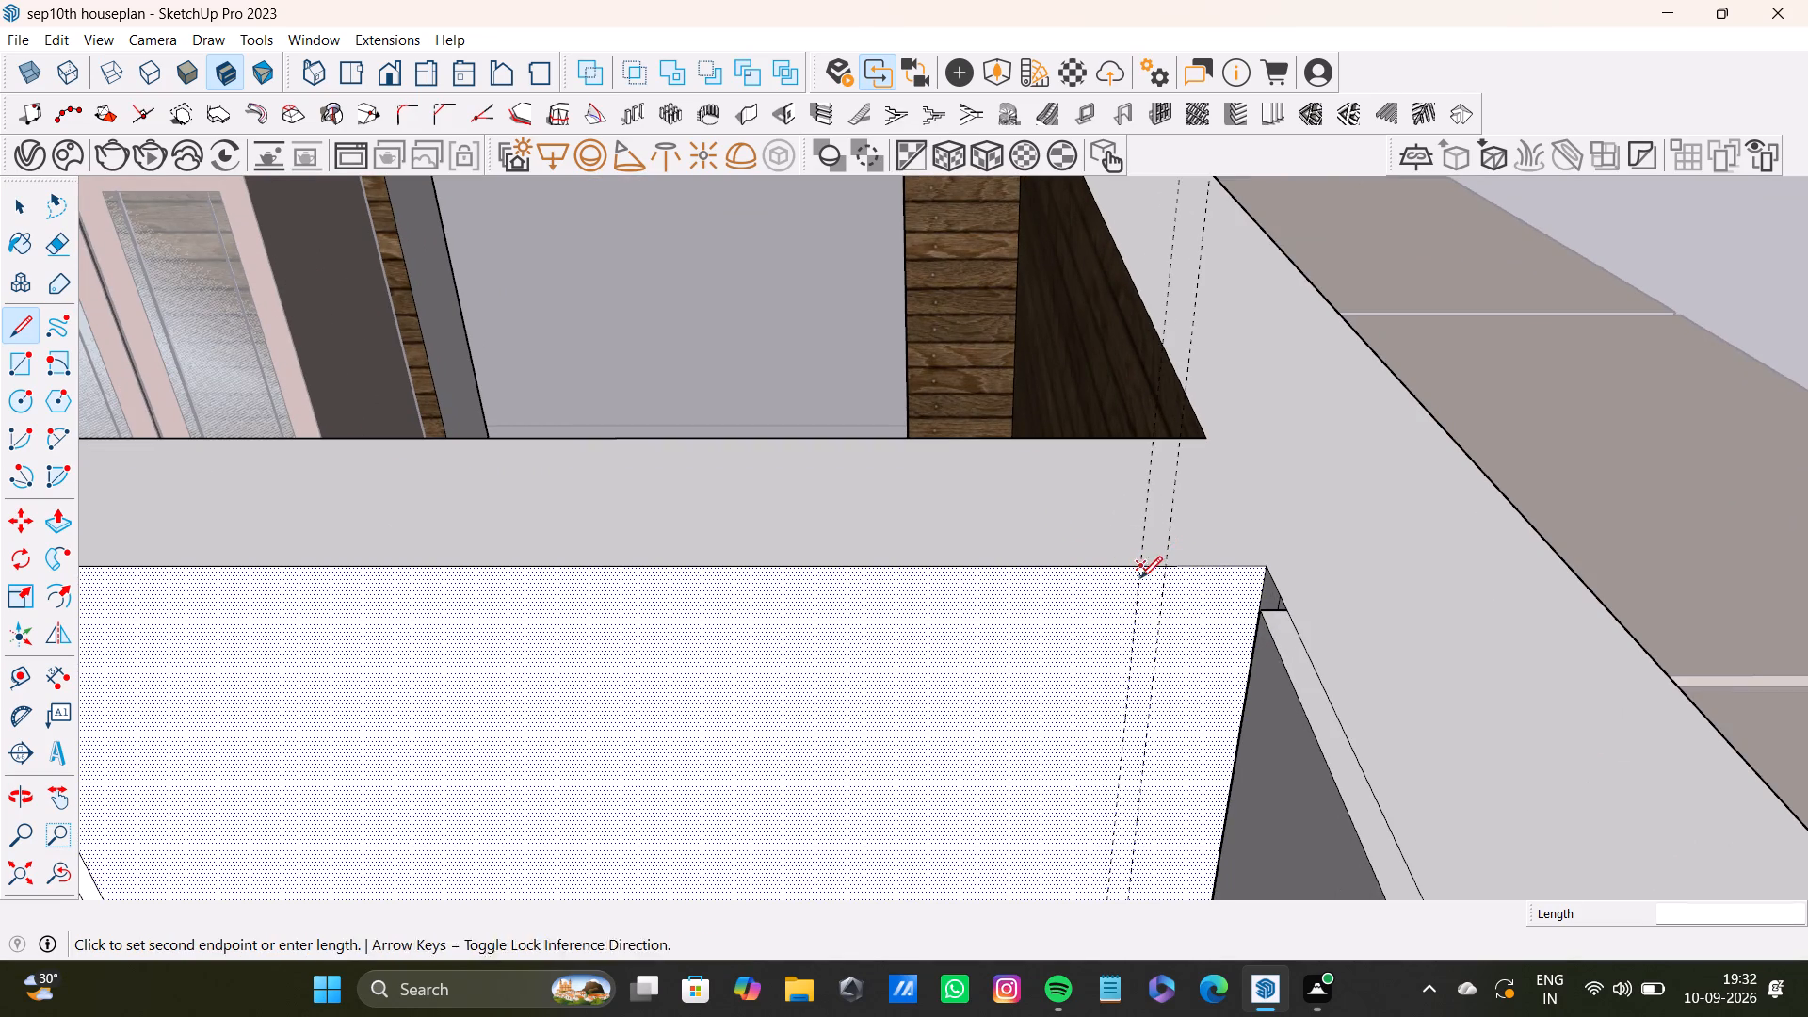
pyautogui.scroll(-4, 1116, 690)
pyautogui.keyDown('shift'); pyautogui.moveTo(1114, 710); pyautogui.dragTo(1091, 505, button='middle'); pyautogui.keyUp('shift')
pyautogui.keyDown('shift'); pyautogui.scroll(1, 1091, 469); pyautogui.keyUp('shift')
pyautogui.scroll(-6, 1078, 547)
pyautogui.moveTo(1073, 725); pyautogui.dragTo(1119, 412, button='middle')
pyautogui.keyDown('shift'); pyautogui.scroll(1, 1117, 432); pyautogui.keyUp('shift')
pyautogui.scroll(-4, 1095, 524)
pyautogui.moveTo(1086, 777); pyautogui.dragTo(1087, 767, button='middle')
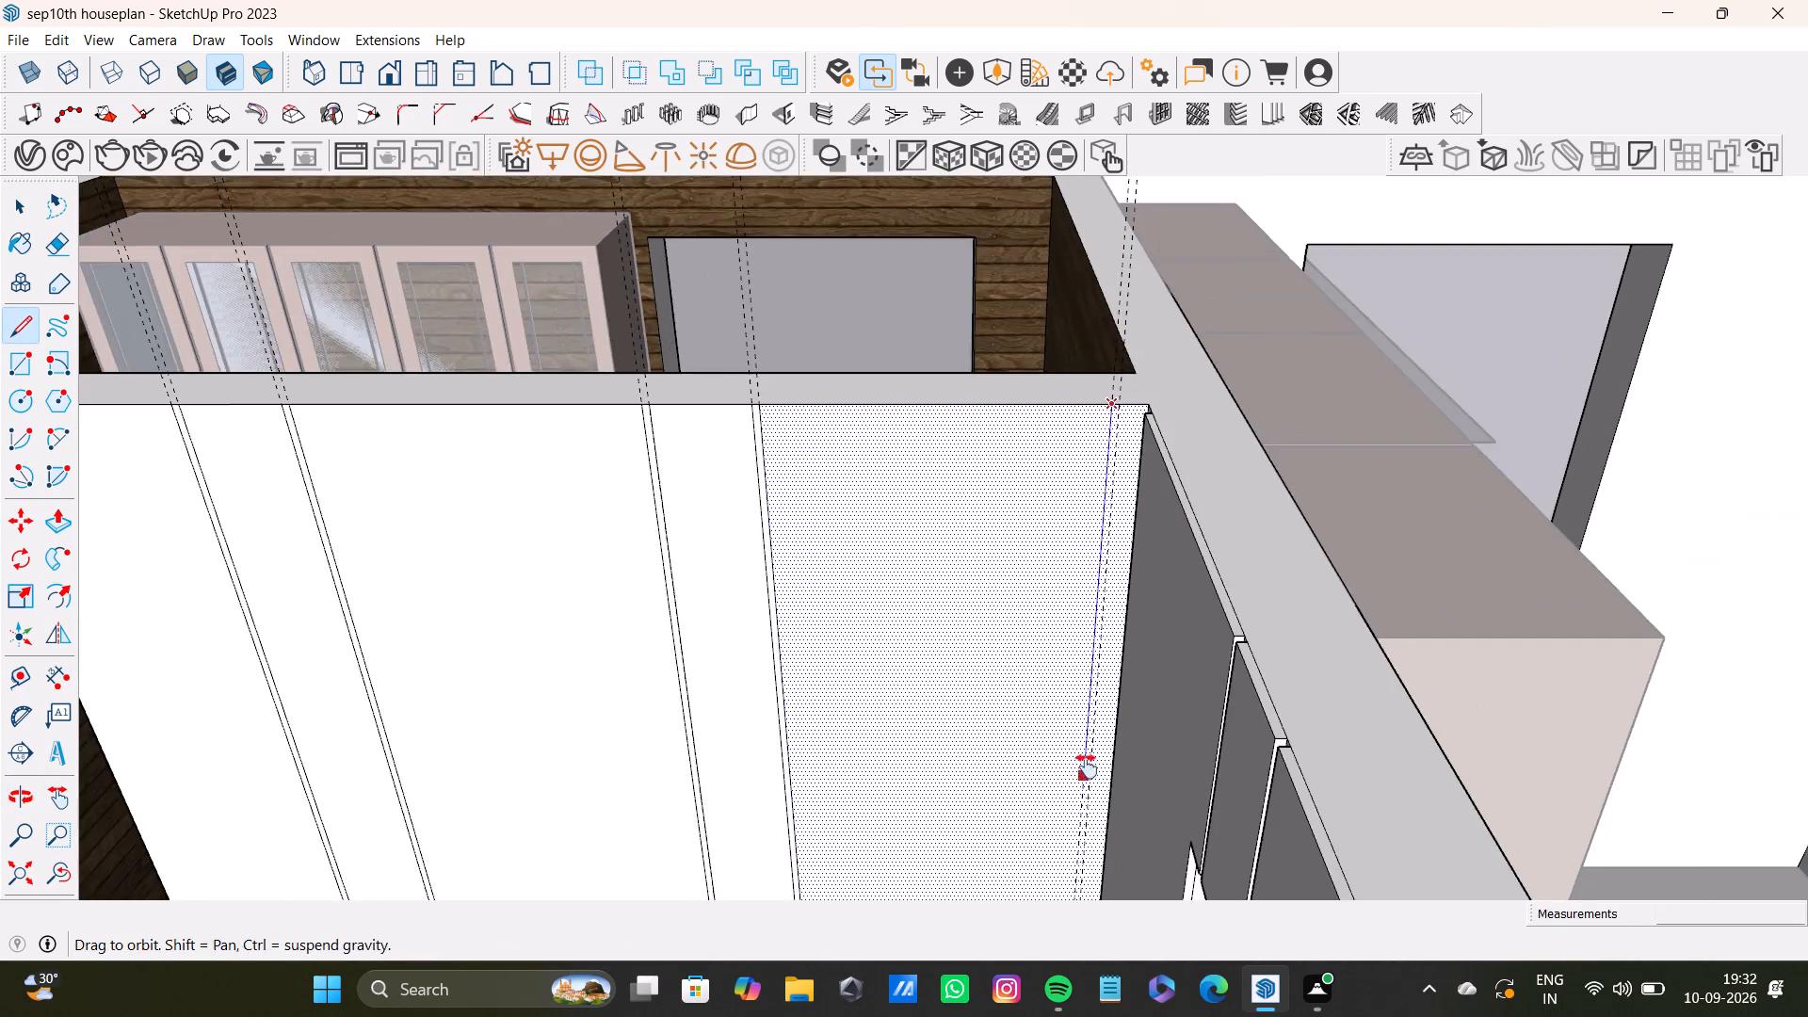
pyautogui.moveTo(1087, 767); pyautogui.dragTo(1112, 282, button='middle')
pyautogui.scroll(-2, 1084, 477)
pyautogui.press('Up')
pyautogui.scroll(-4, 1069, 672)
pyautogui.keyDown('shift'); pyautogui.moveTo(1066, 686); pyautogui.dragTo(1063, 315, button='middle'); pyautogui.keyUp('shift')
pyautogui.scroll(1, 1078, 434)
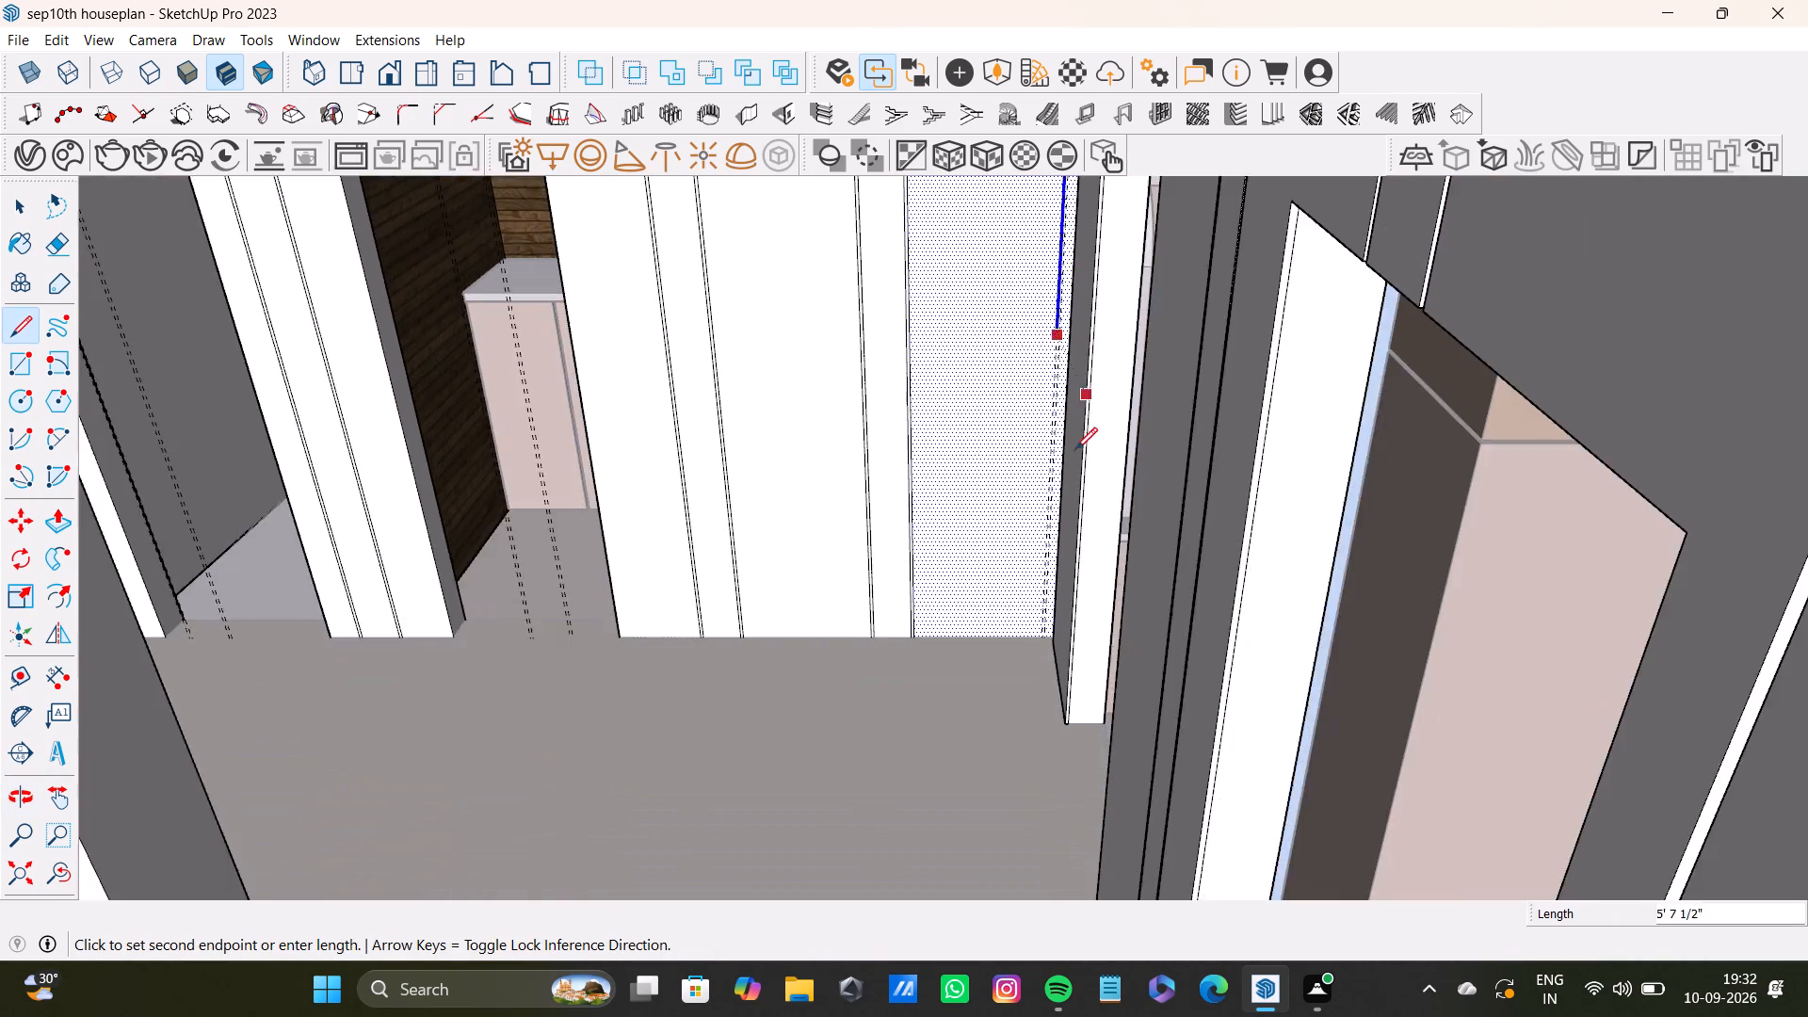
pyautogui.scroll(14, 1075, 449)
pyautogui.click(1038, 755)
pyautogui.press('space')
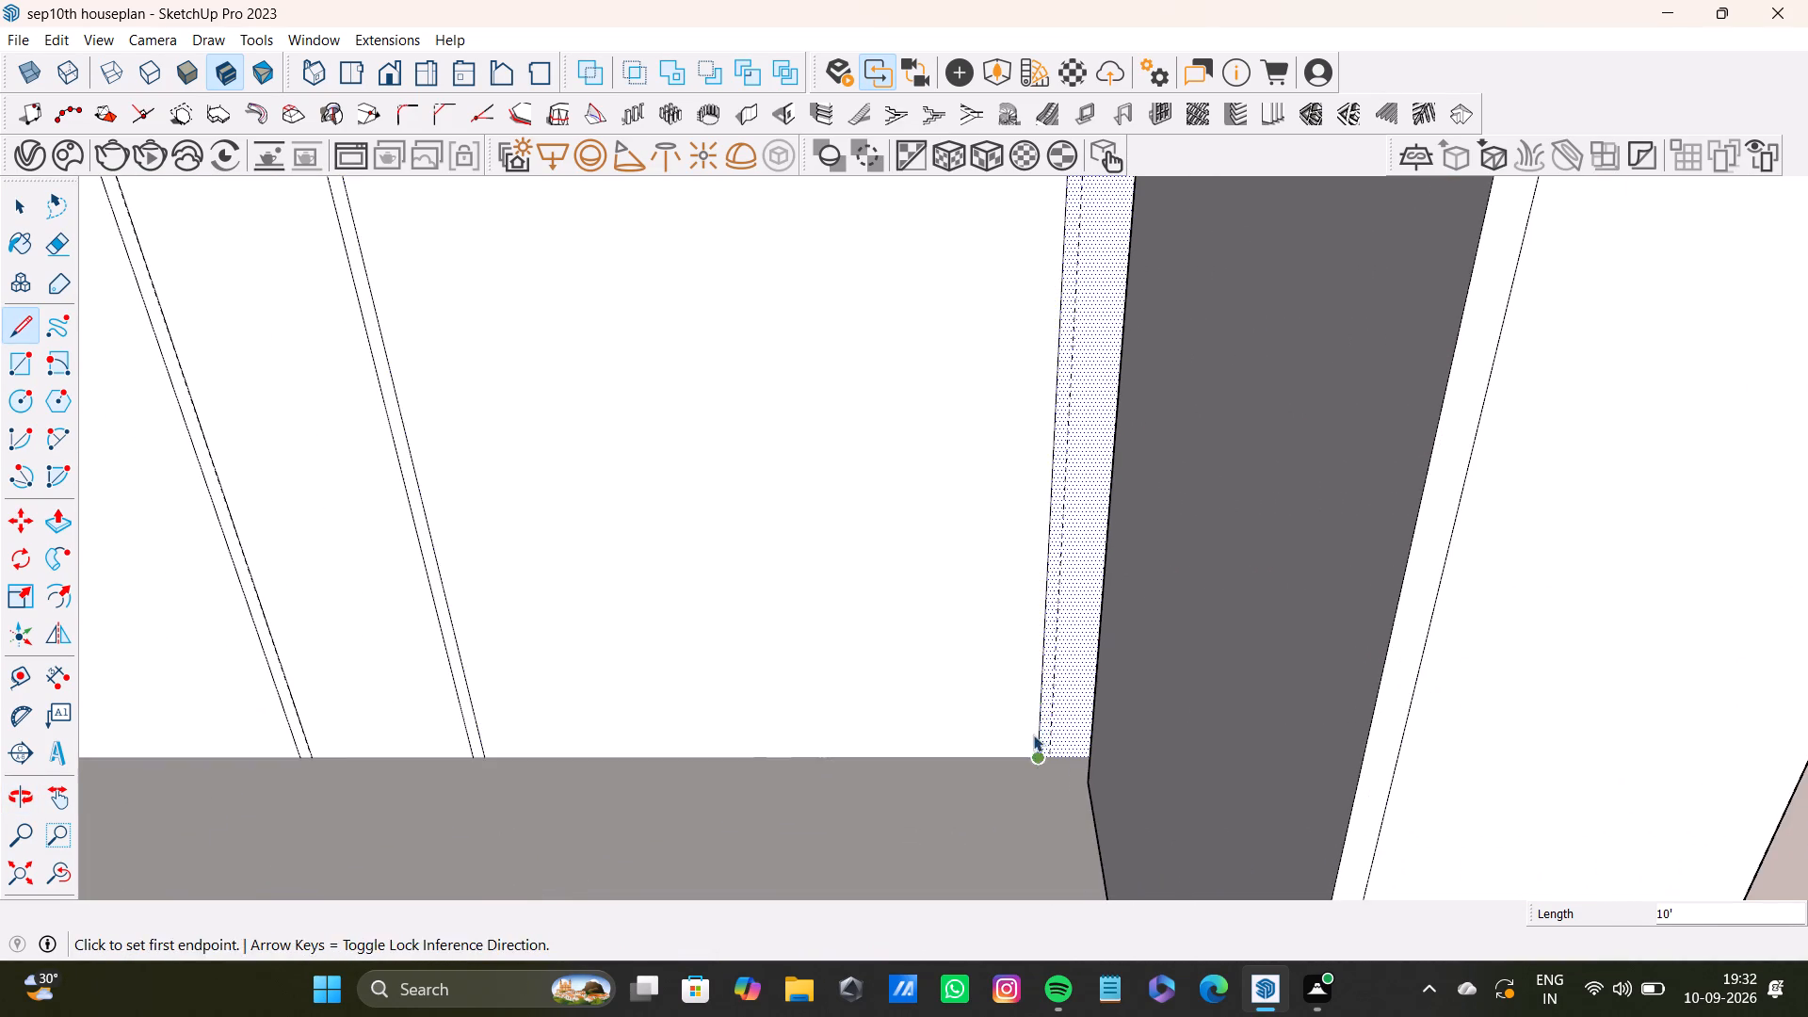
# Draw a 10' vertical line along the right guide of the last pair beside the wall corner, from the wall's top edge to the floor.
pyautogui.scroll(-9, 1033, 734)
pyautogui.keyDown('shift'); pyautogui.moveTo(959, 461); pyautogui.dragTo(1007, 803, button='middle'); pyautogui.keyUp('shift')
pyautogui.scroll(-4, 924, 604)
pyautogui.keyDown('shift'); pyautogui.moveTo(862, 451); pyautogui.dragTo(928, 767, button='middle'); pyautogui.keyUp('shift')
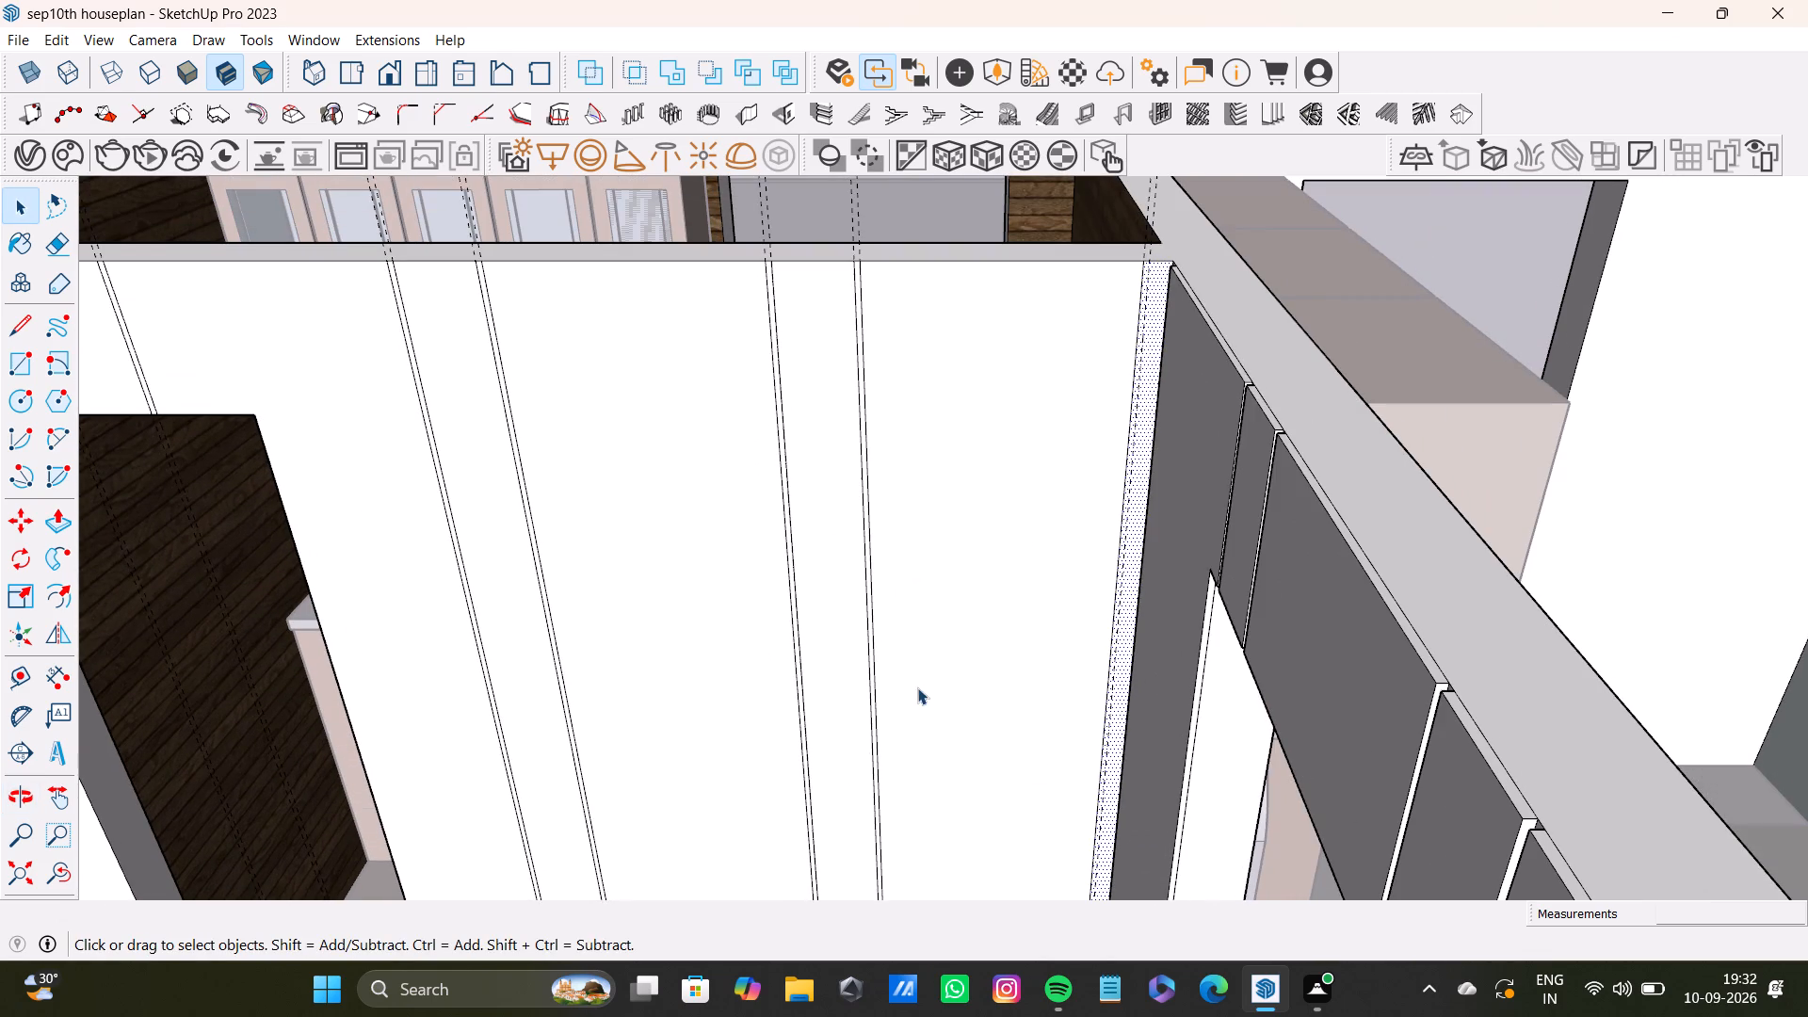
pyautogui.press('l')
pyautogui.scroll(14, 1171, 319)
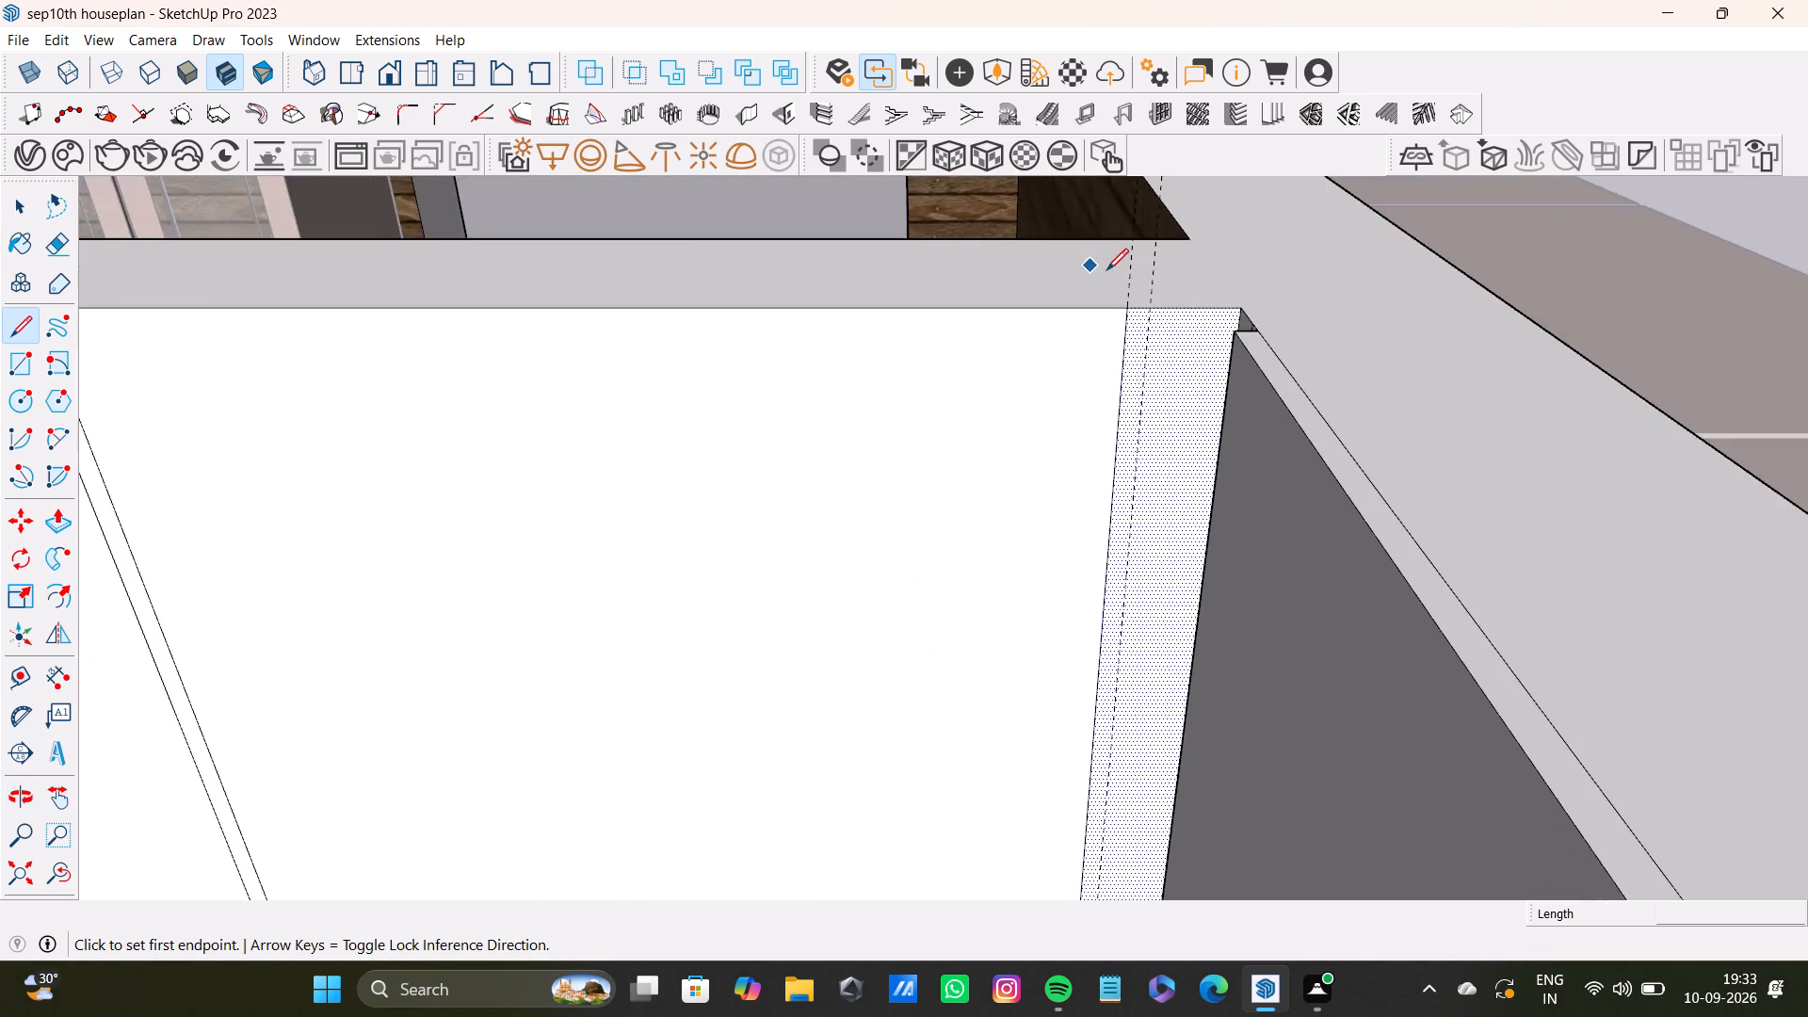
pyautogui.scroll(2, 1106, 270)
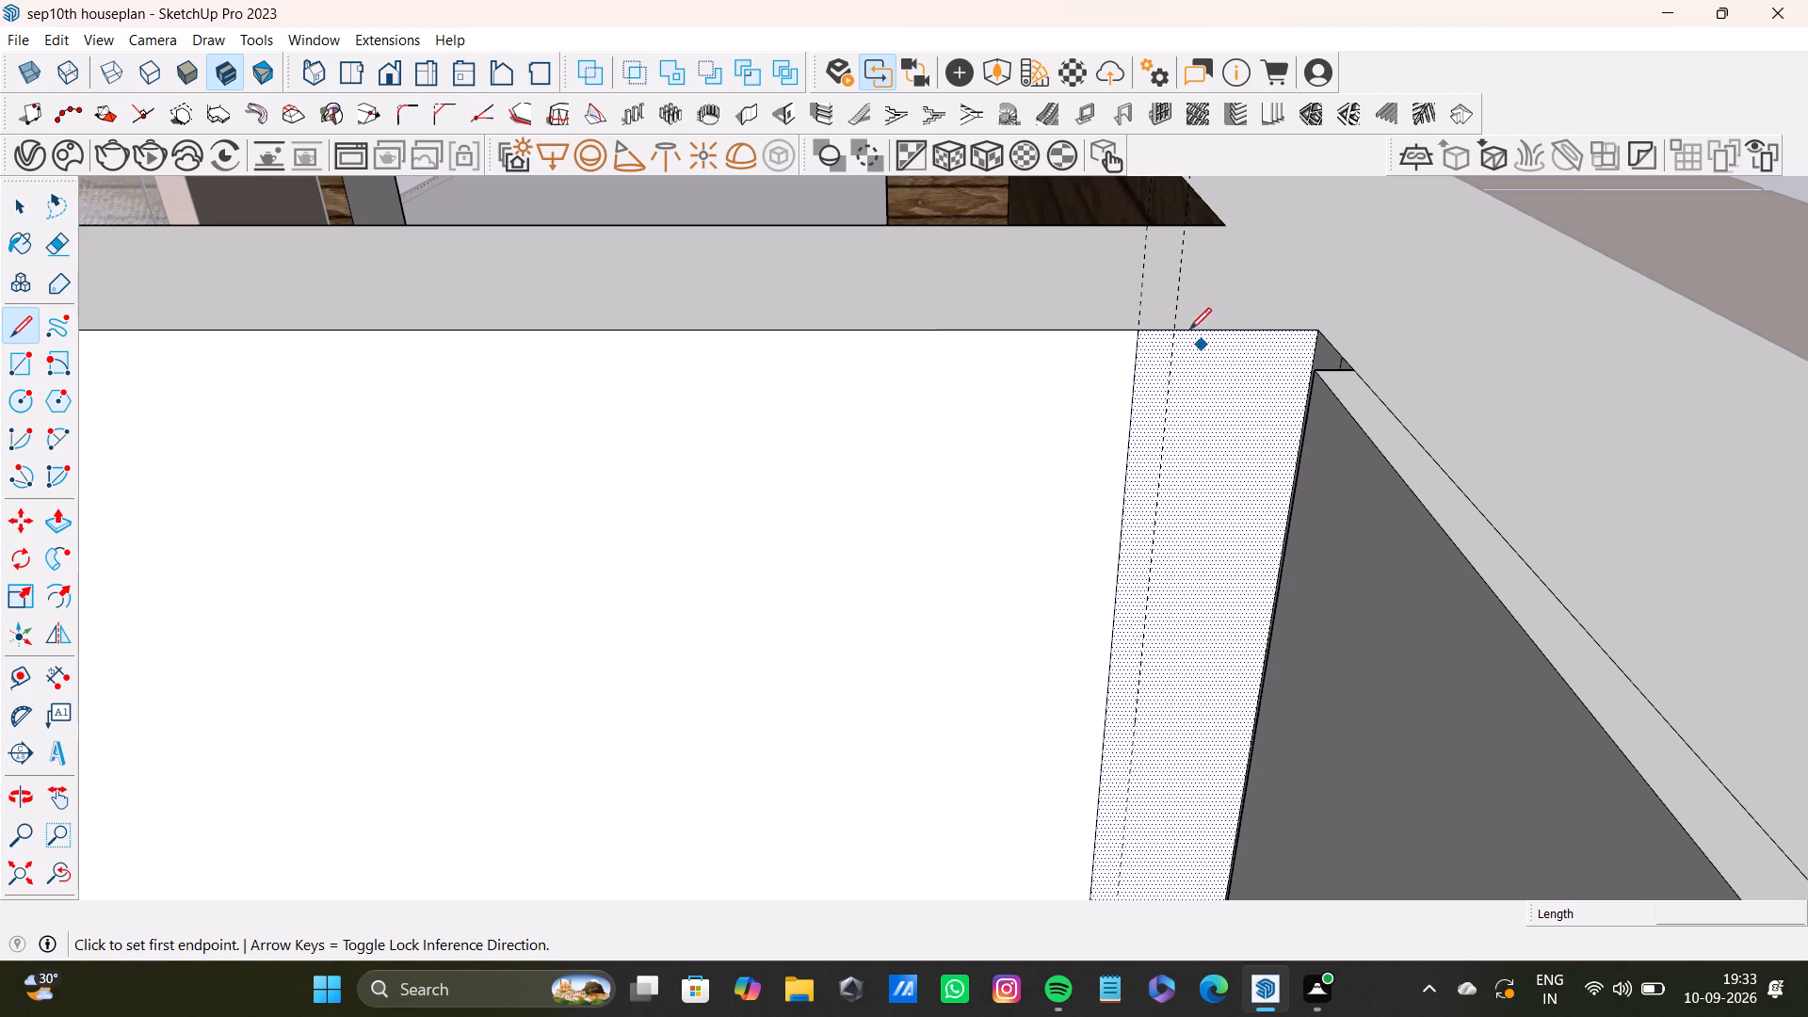
pyautogui.click(1176, 329)
pyautogui.scroll(-4, 1140, 757)
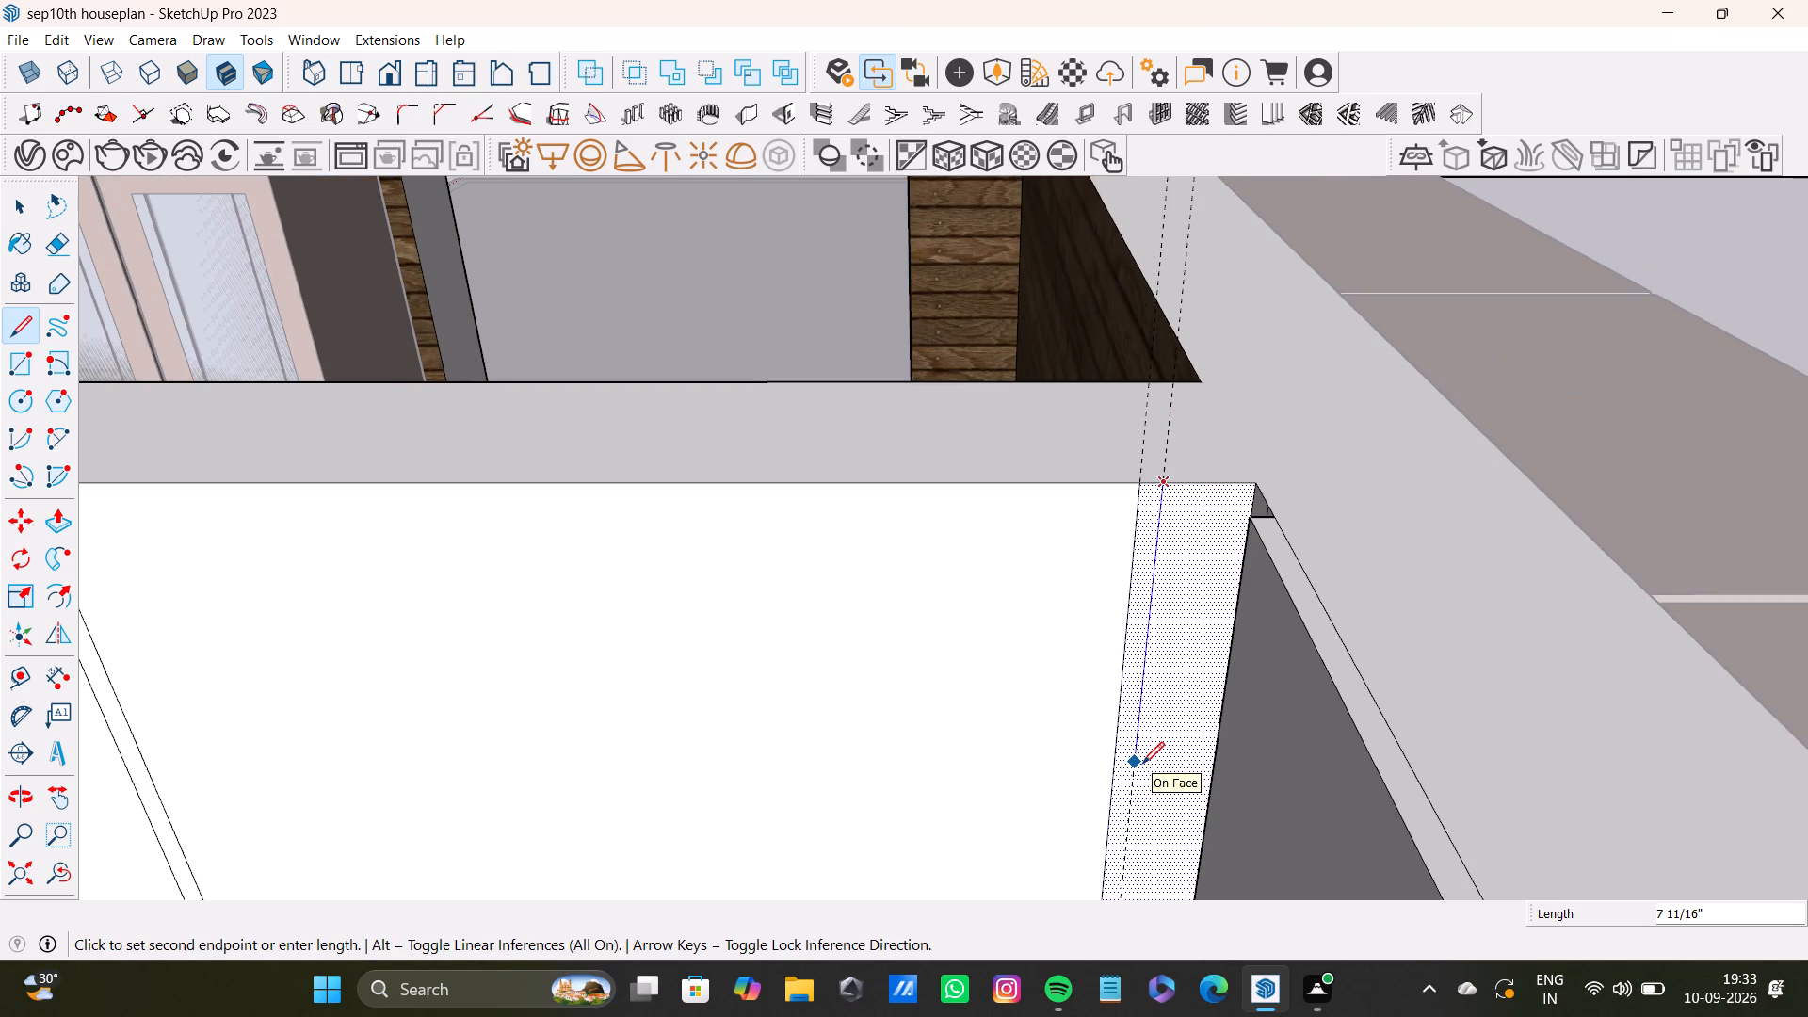
pyautogui.press('Up')
pyautogui.scroll(-3, 1122, 852)
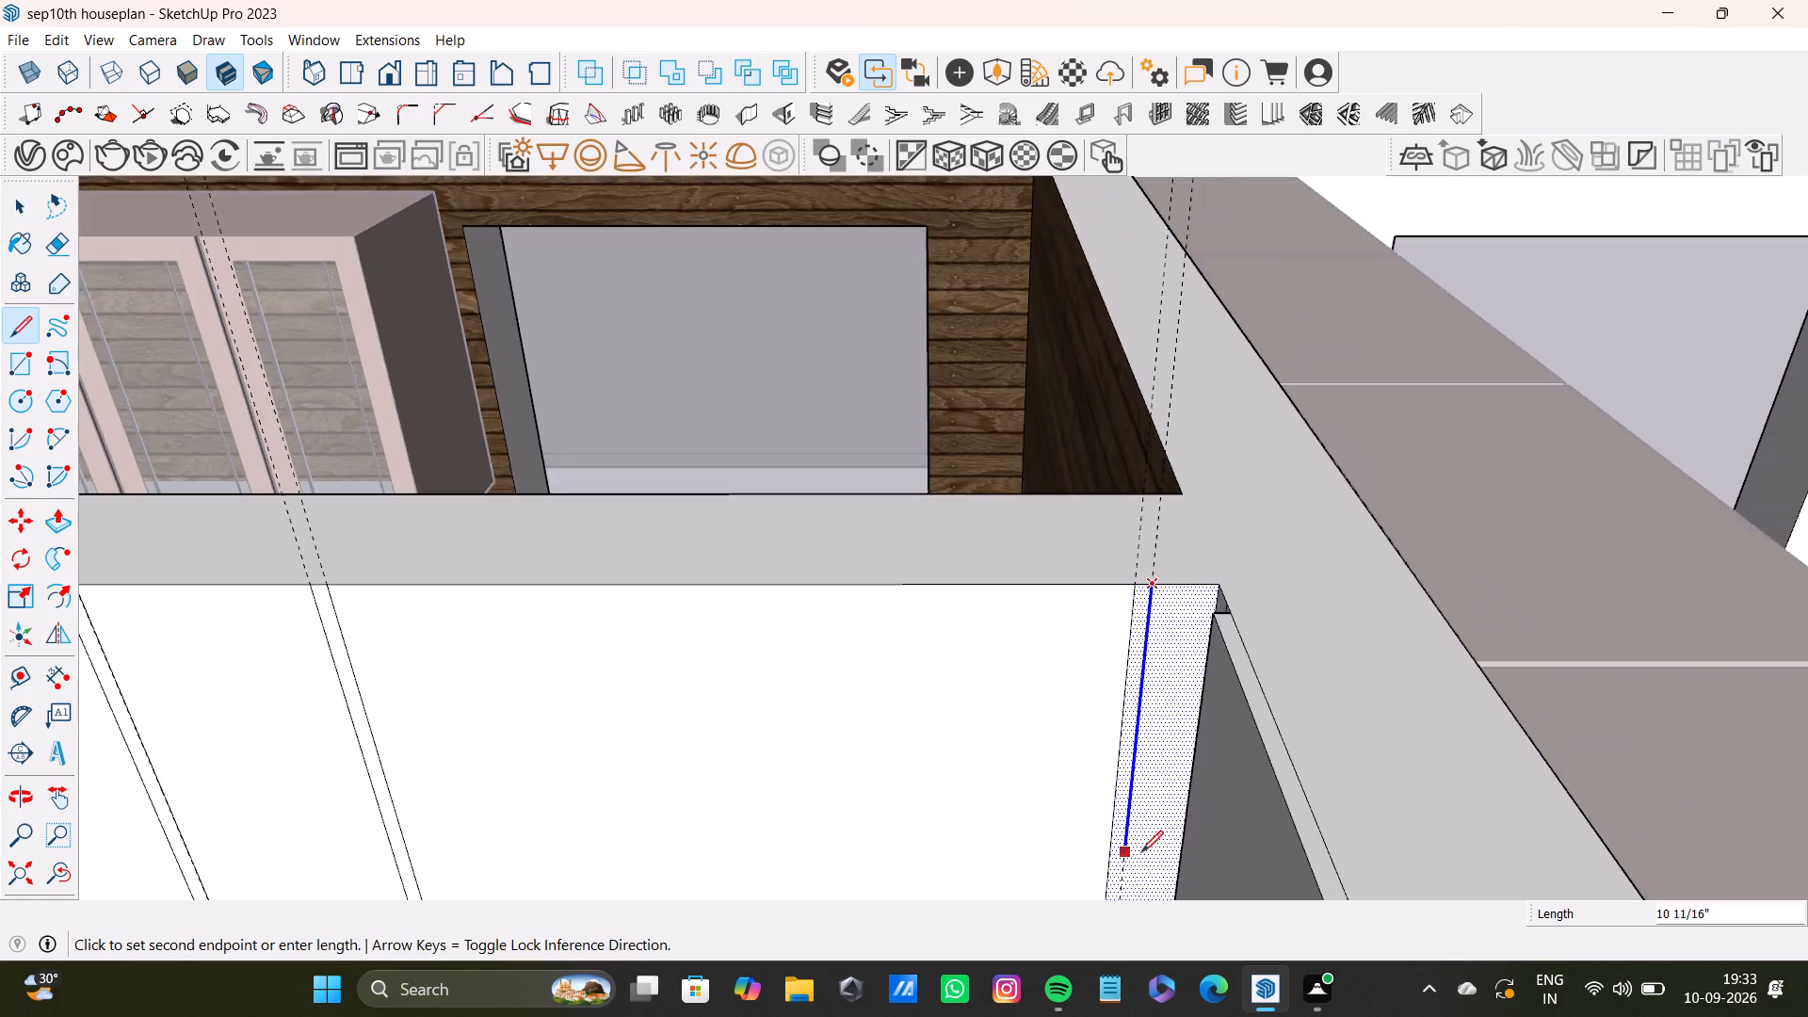
pyautogui.keyDown('shift'); pyautogui.moveTo(1144, 852); pyautogui.dragTo(1142, 342, button='middle'); pyautogui.keyUp('shift')
pyautogui.scroll(-3, 1135, 509)
pyautogui.keyDown('shift'); pyautogui.moveTo(1120, 712); pyautogui.dragTo(1120, 218, button='middle'); pyautogui.keyUp('shift')
pyautogui.scroll(-2, 1137, 424)
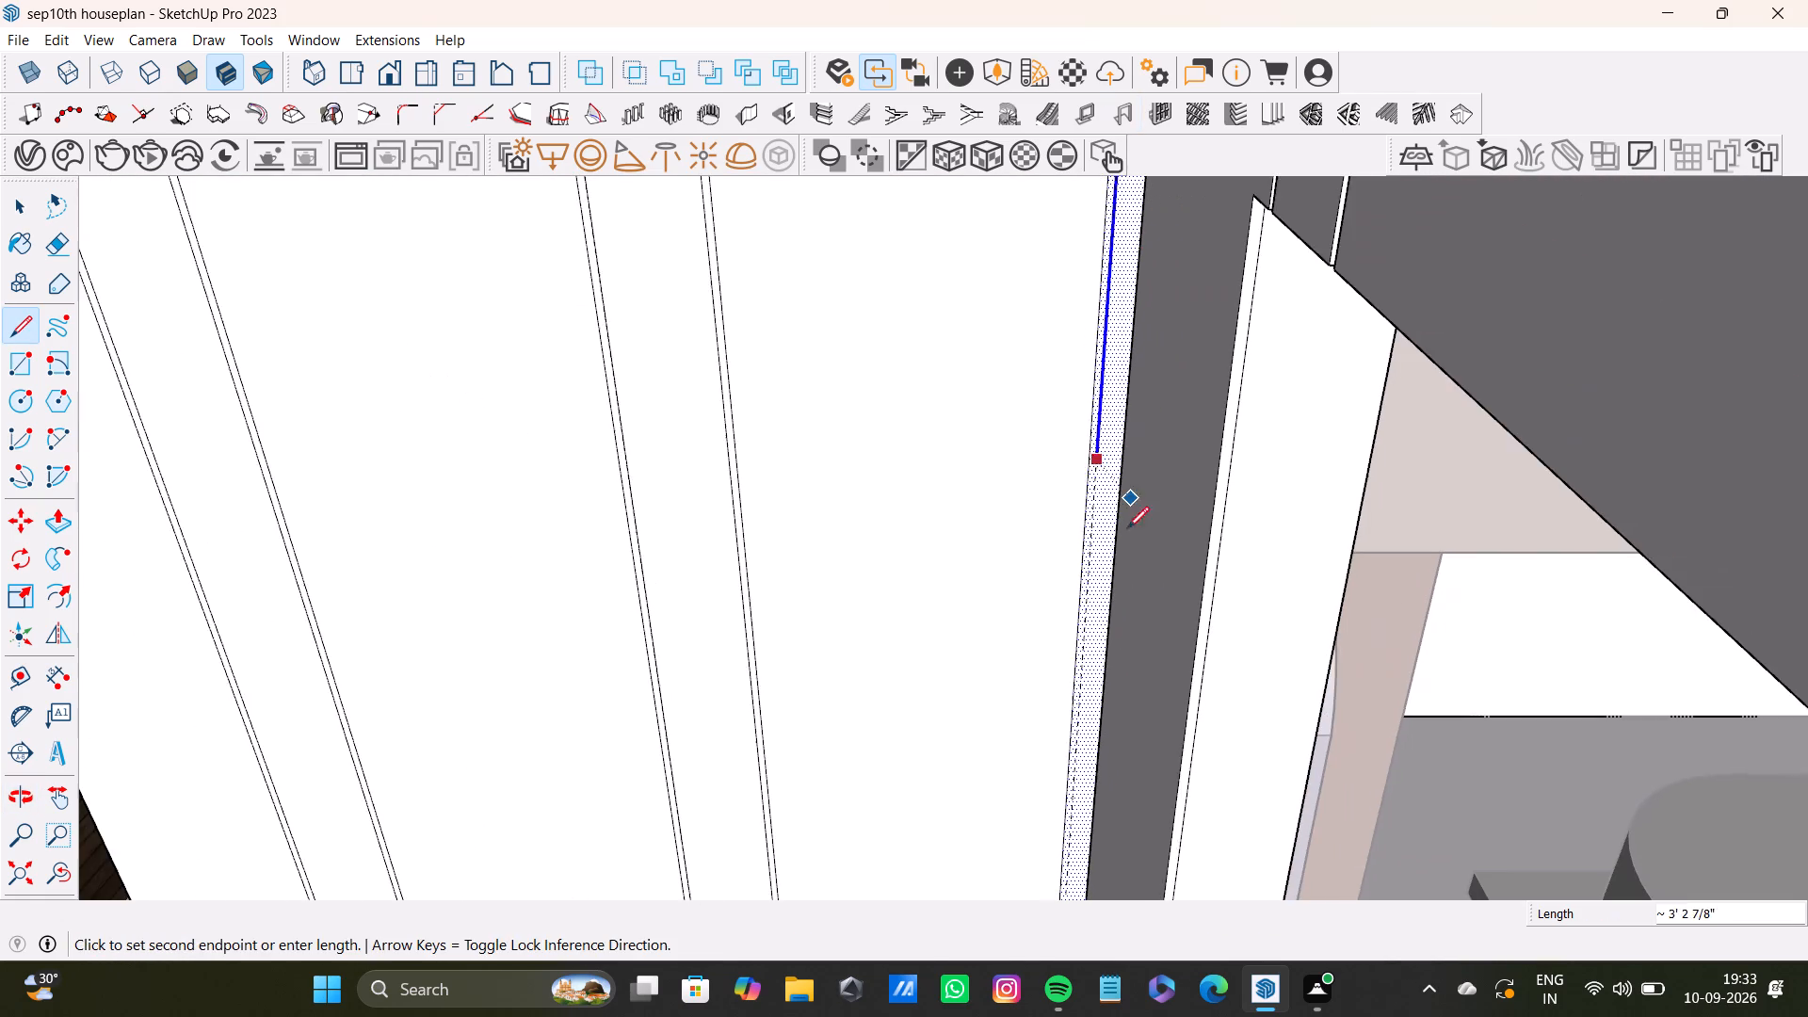
pyautogui.scroll(-2, 1107, 605)
pyautogui.keyDown('shift'); pyautogui.moveTo(1108, 631); pyautogui.dragTo(1117, 346, button='middle'); pyautogui.keyUp('shift')
pyautogui.scroll(2, 1115, 473)
pyautogui.moveTo(1079, 613); pyautogui.dragTo(1142, 239, button='middle')
pyautogui.scroll(1, 1087, 356)
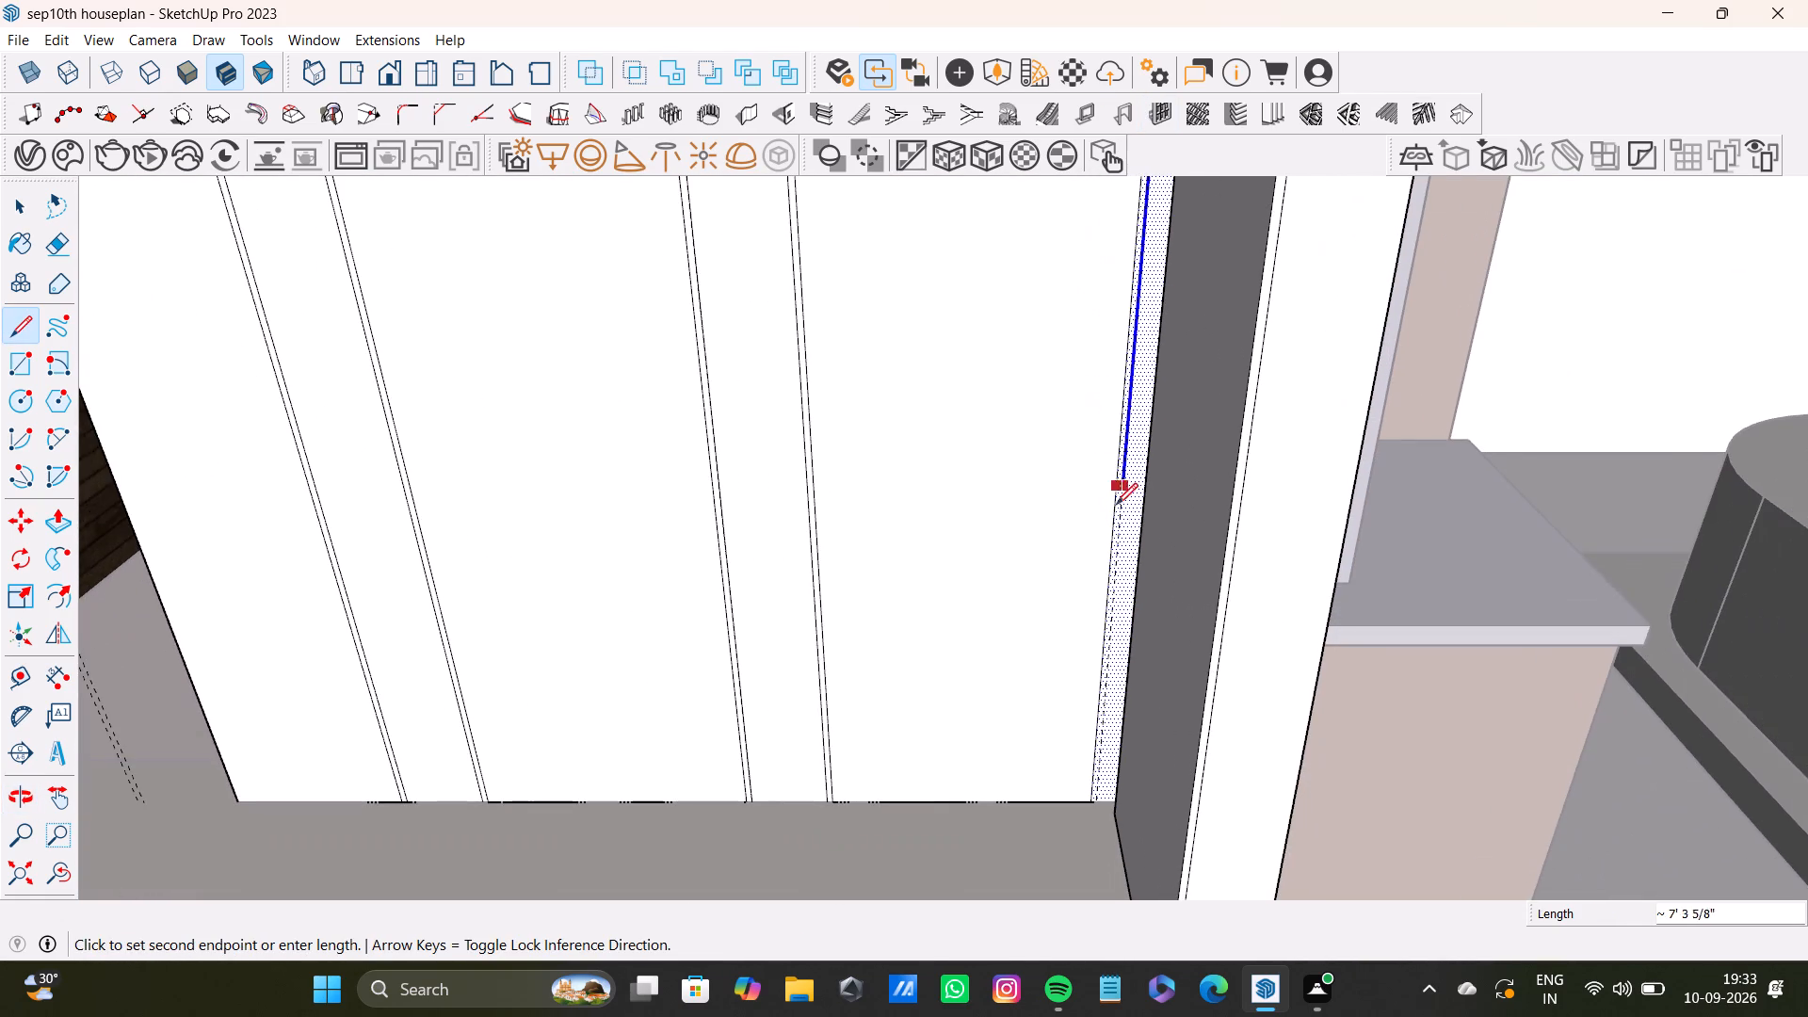
pyautogui.scroll(7, 1128, 598)
pyautogui.keyDown('shift'); pyautogui.moveTo(1073, 810); pyautogui.dragTo(1075, 580, button='middle'); pyautogui.keyUp('shift')
pyautogui.scroll(3, 1064, 660)
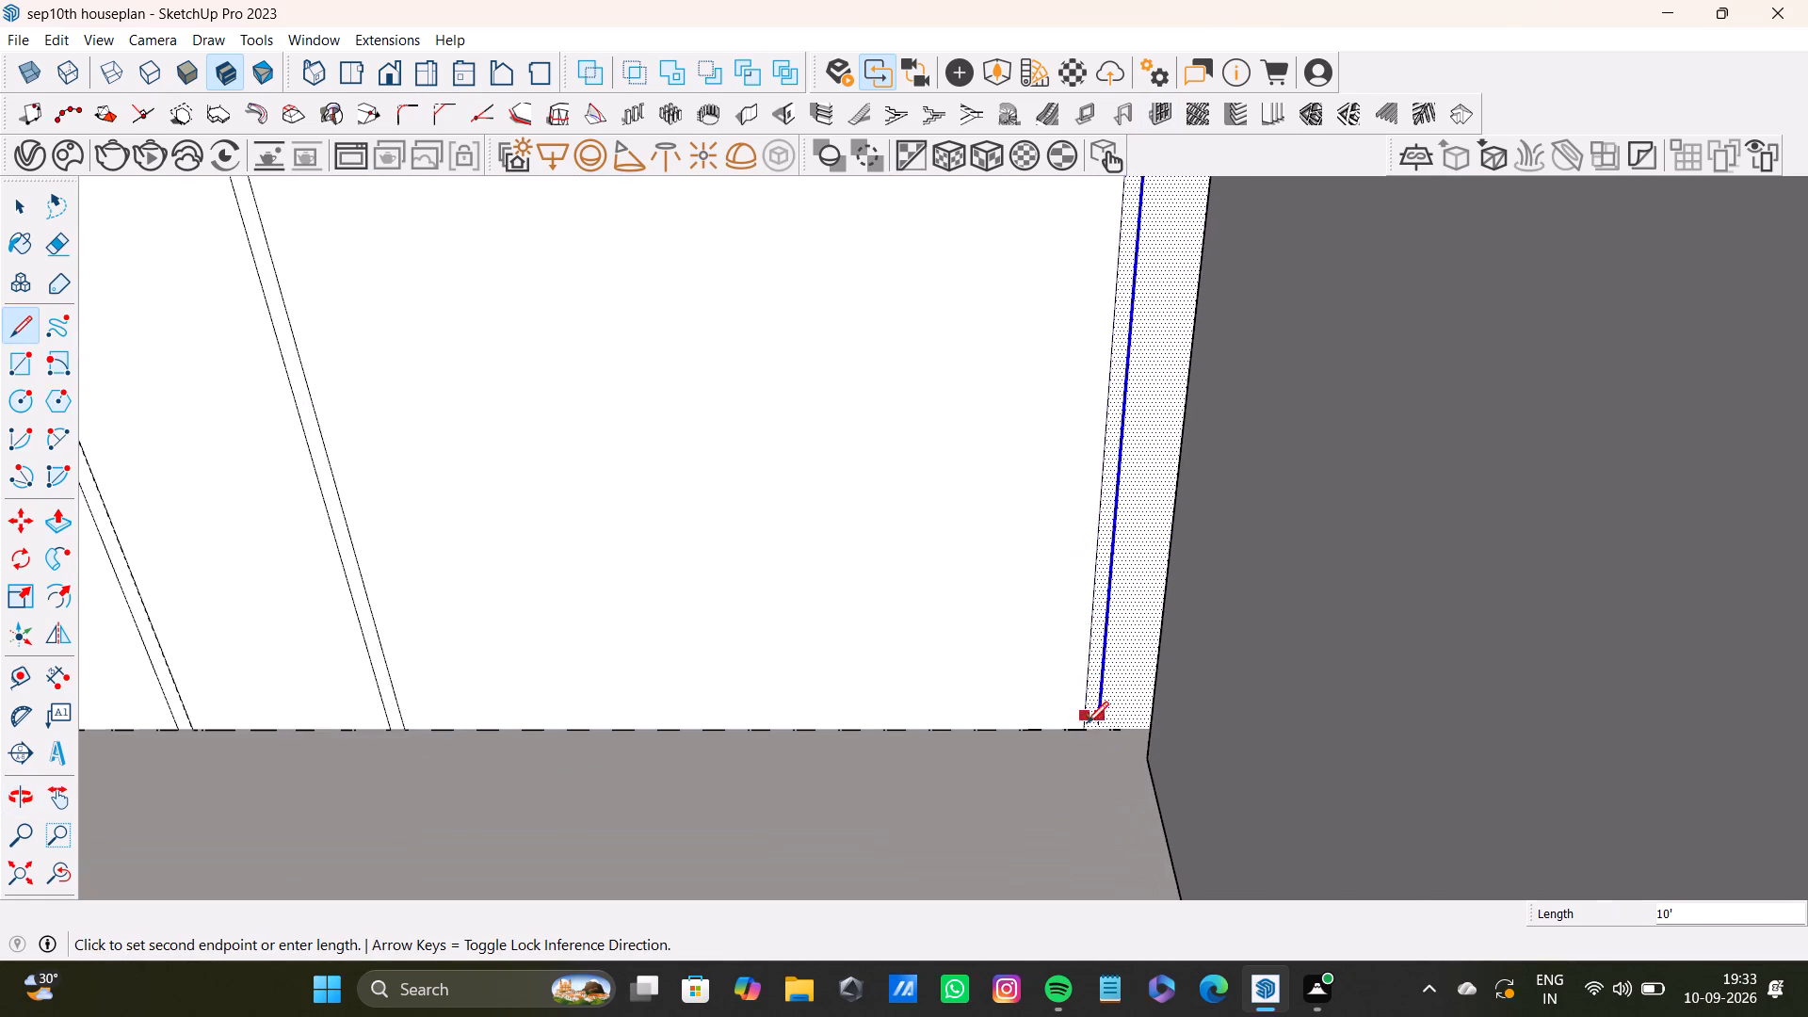
pyautogui.click(1099, 731)
pyautogui.press('space')
# Push/Pull the wall's leftmost panel, between the left corner and the first narrow strip, outward by 3/4".
pyautogui.scroll(-8, 1059, 701)
pyautogui.keyDown('shift'); pyautogui.moveTo(595, 344); pyautogui.dragTo(1044, 503, button='middle'); pyautogui.keyUp('shift')
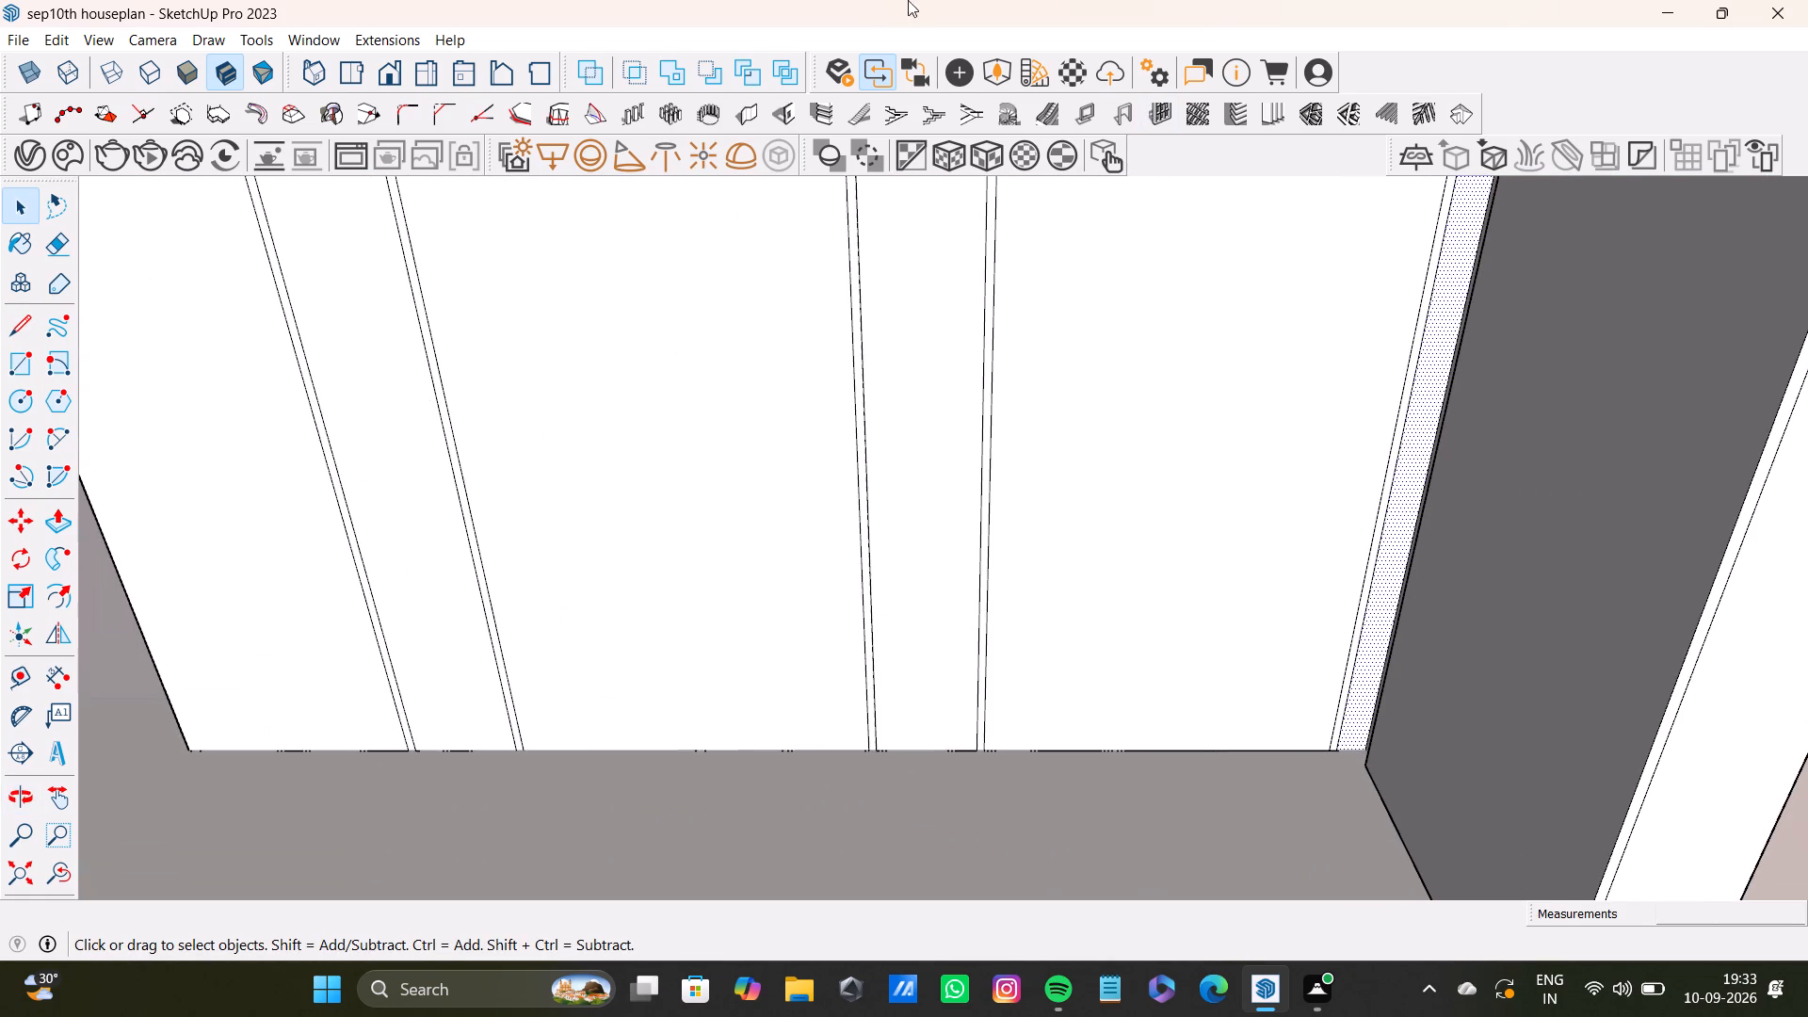
pyautogui.scroll(-4, 606, 532)
pyautogui.keyDown('shift'); pyautogui.moveTo(654, 423); pyautogui.dragTo(1230, 637, button='middle'); pyautogui.keyUp('shift')
pyautogui.scroll(-7, 1157, 625)
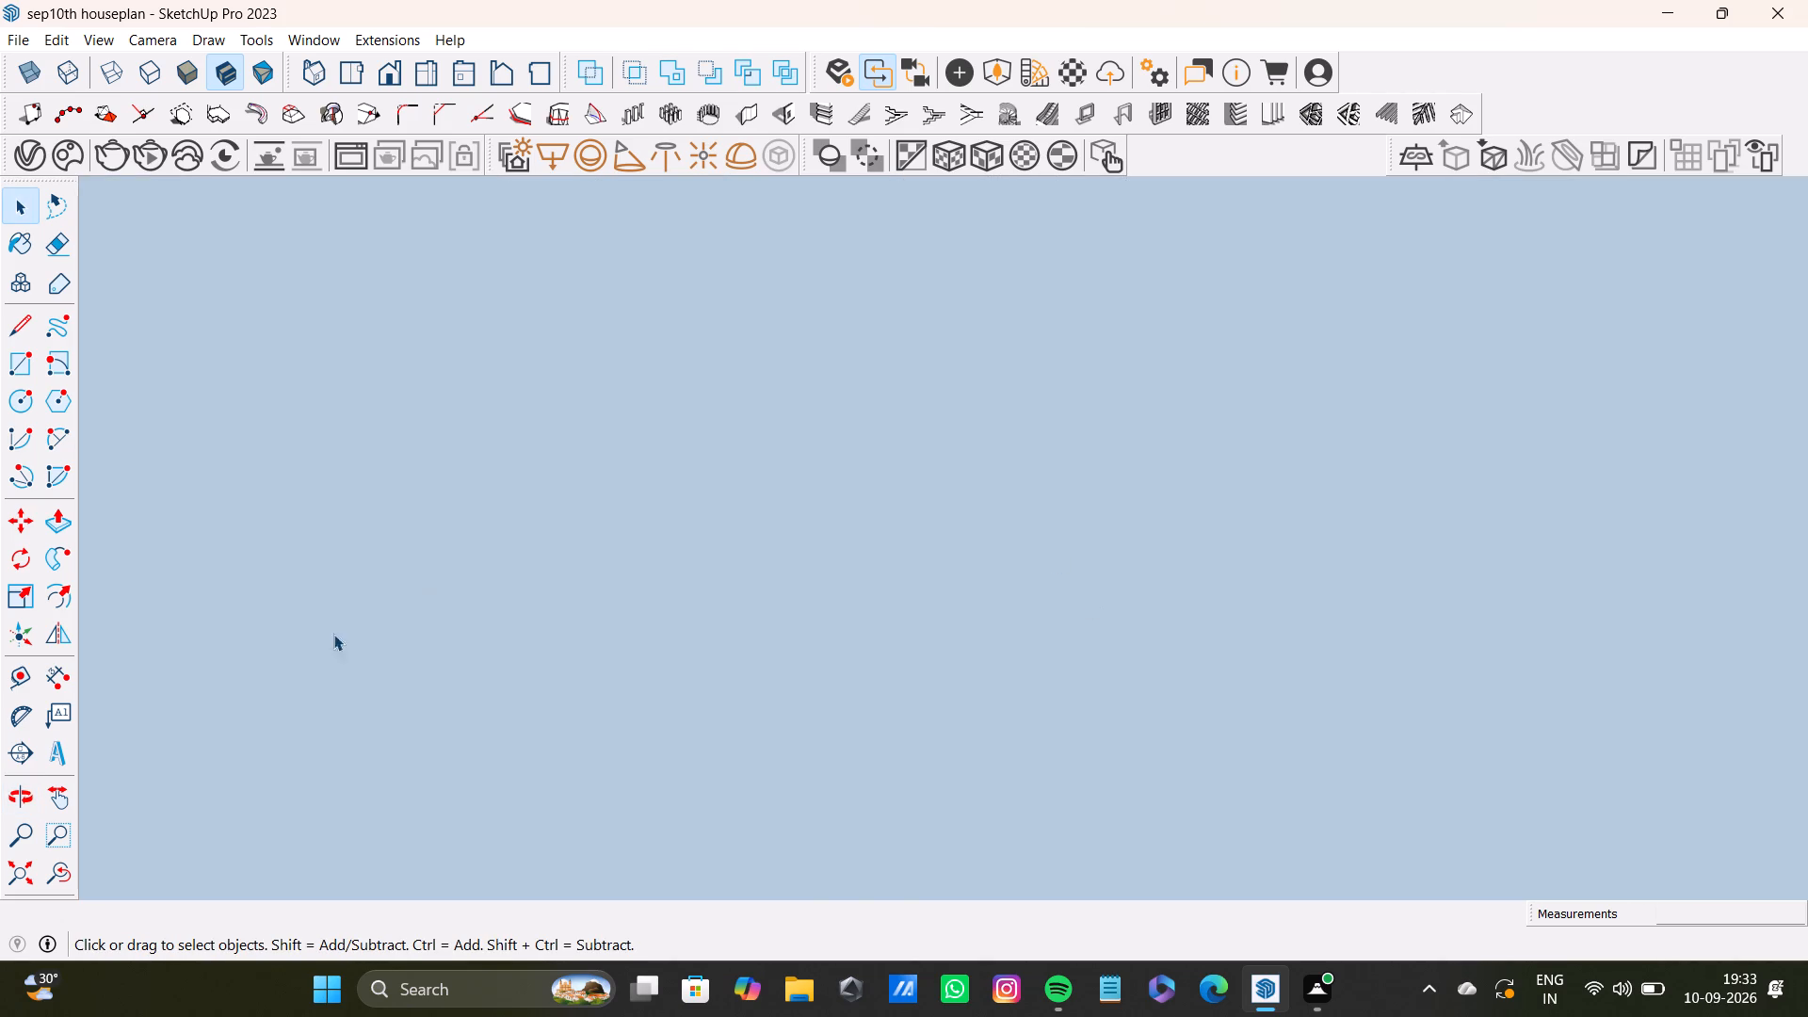
pyautogui.click(14, 880)
pyautogui.moveTo(702, 576); pyautogui.dragTo(706, 768, button='middle')
pyautogui.scroll(6, 779, 546)
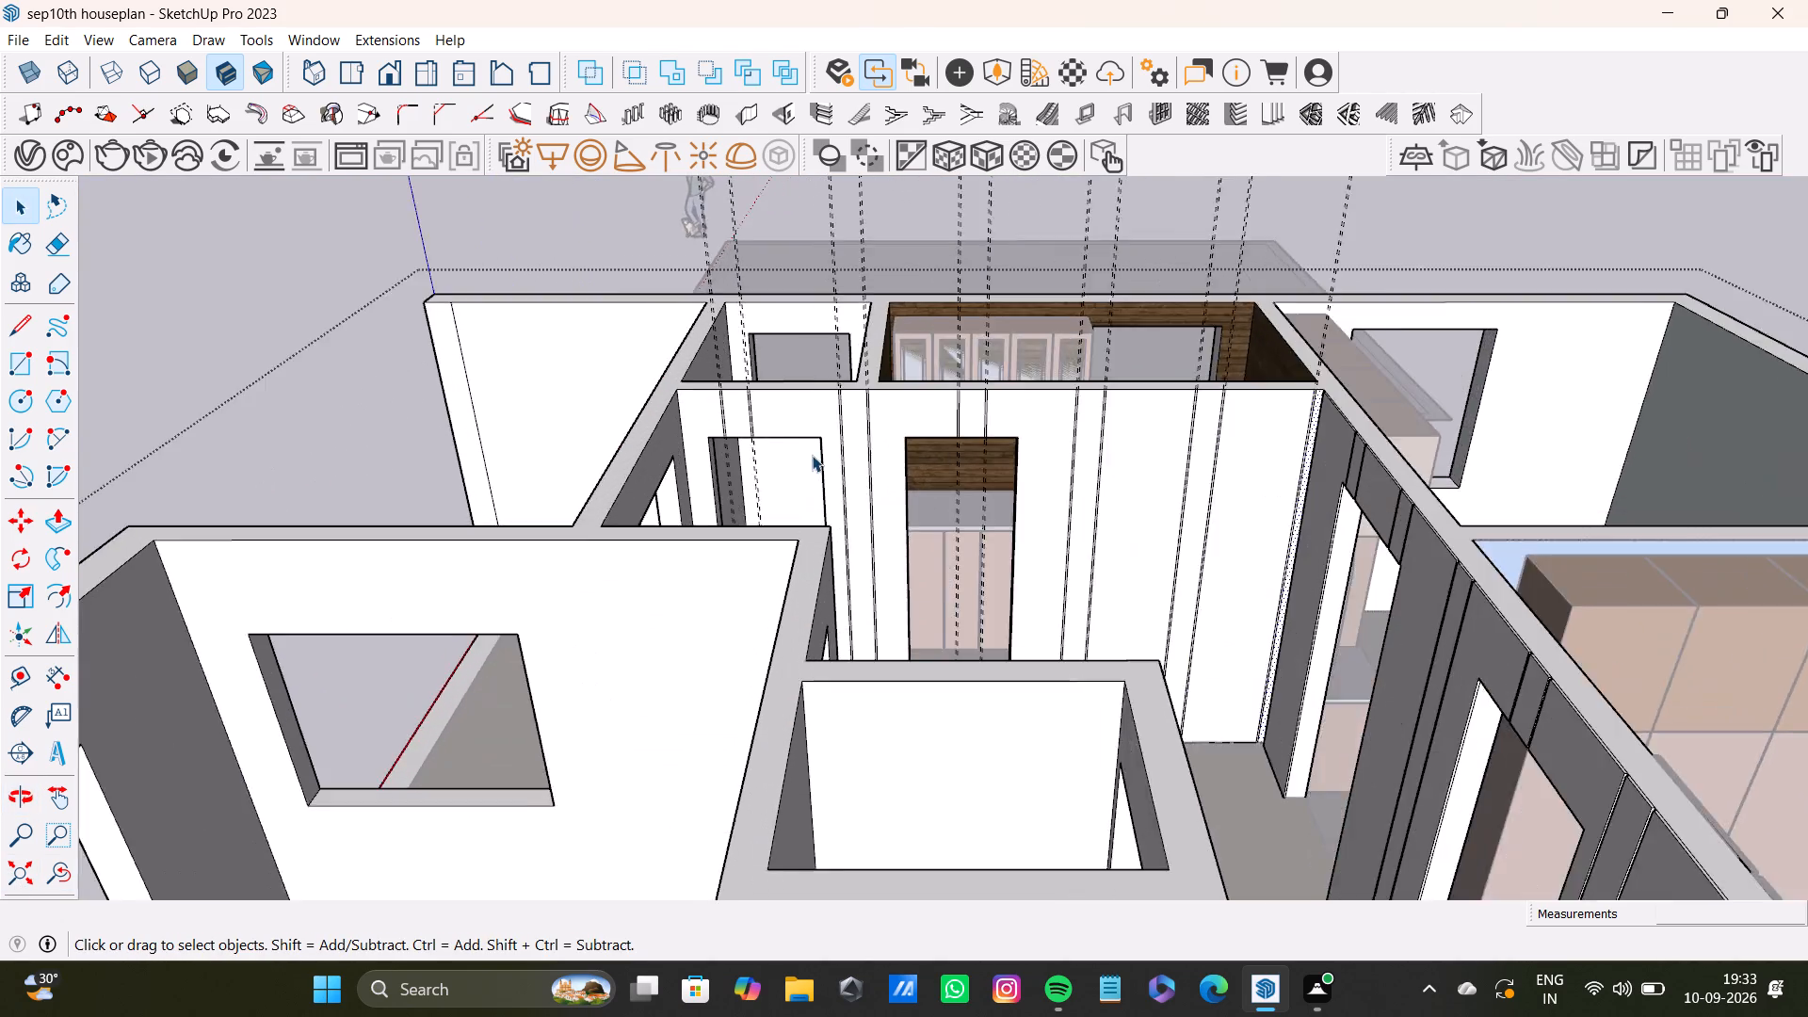
pyautogui.scroll(2, 812, 455)
pyautogui.moveTo(812, 455); pyautogui.dragTo(783, 614, button='middle')
pyautogui.scroll(-1, 772, 615)
pyautogui.scroll(10, 767, 607)
pyautogui.keyDown('shift'); pyautogui.moveTo(663, 493); pyautogui.dragTo(702, 629, button='middle'); pyautogui.keyUp('shift')
pyautogui.moveTo(799, 603); pyautogui.dragTo(759, 610, button='middle')
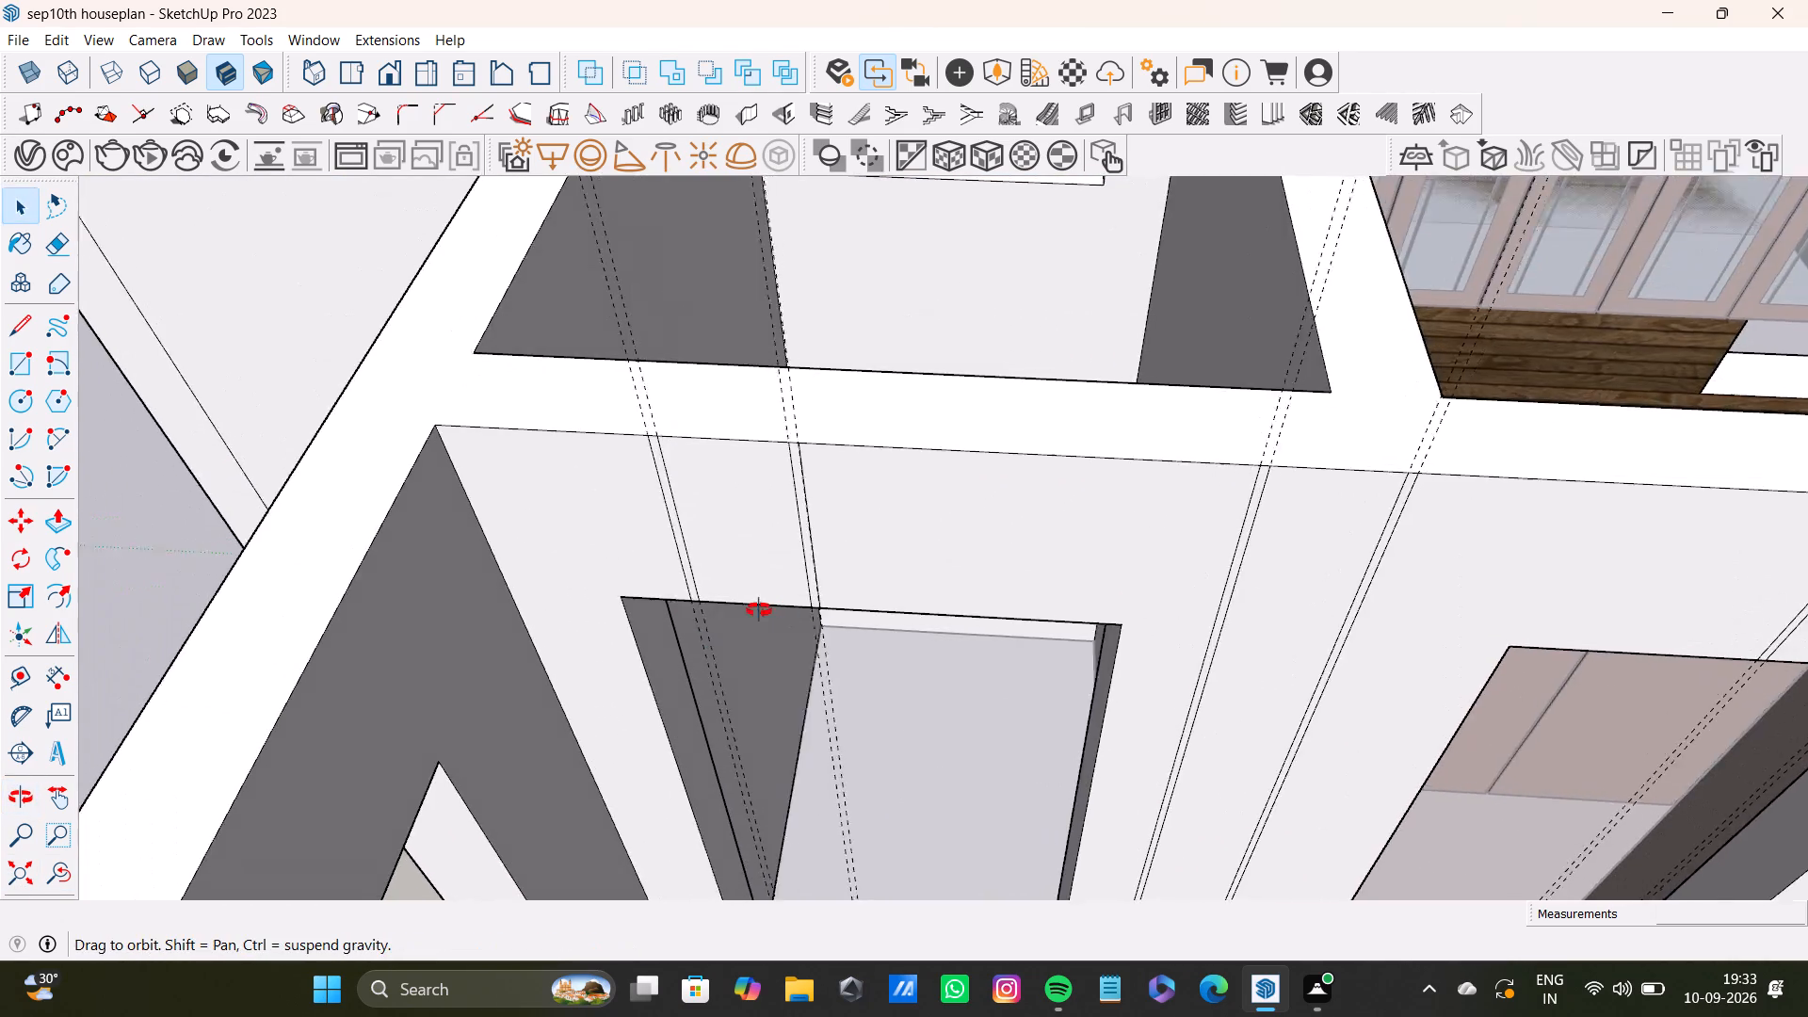
pyautogui.moveTo(759, 610); pyautogui.dragTo(672, 677, button='middle')
pyautogui.click(425, 573)
pyautogui.moveTo(559, 605); pyautogui.dragTo(580, 583, button='middle')
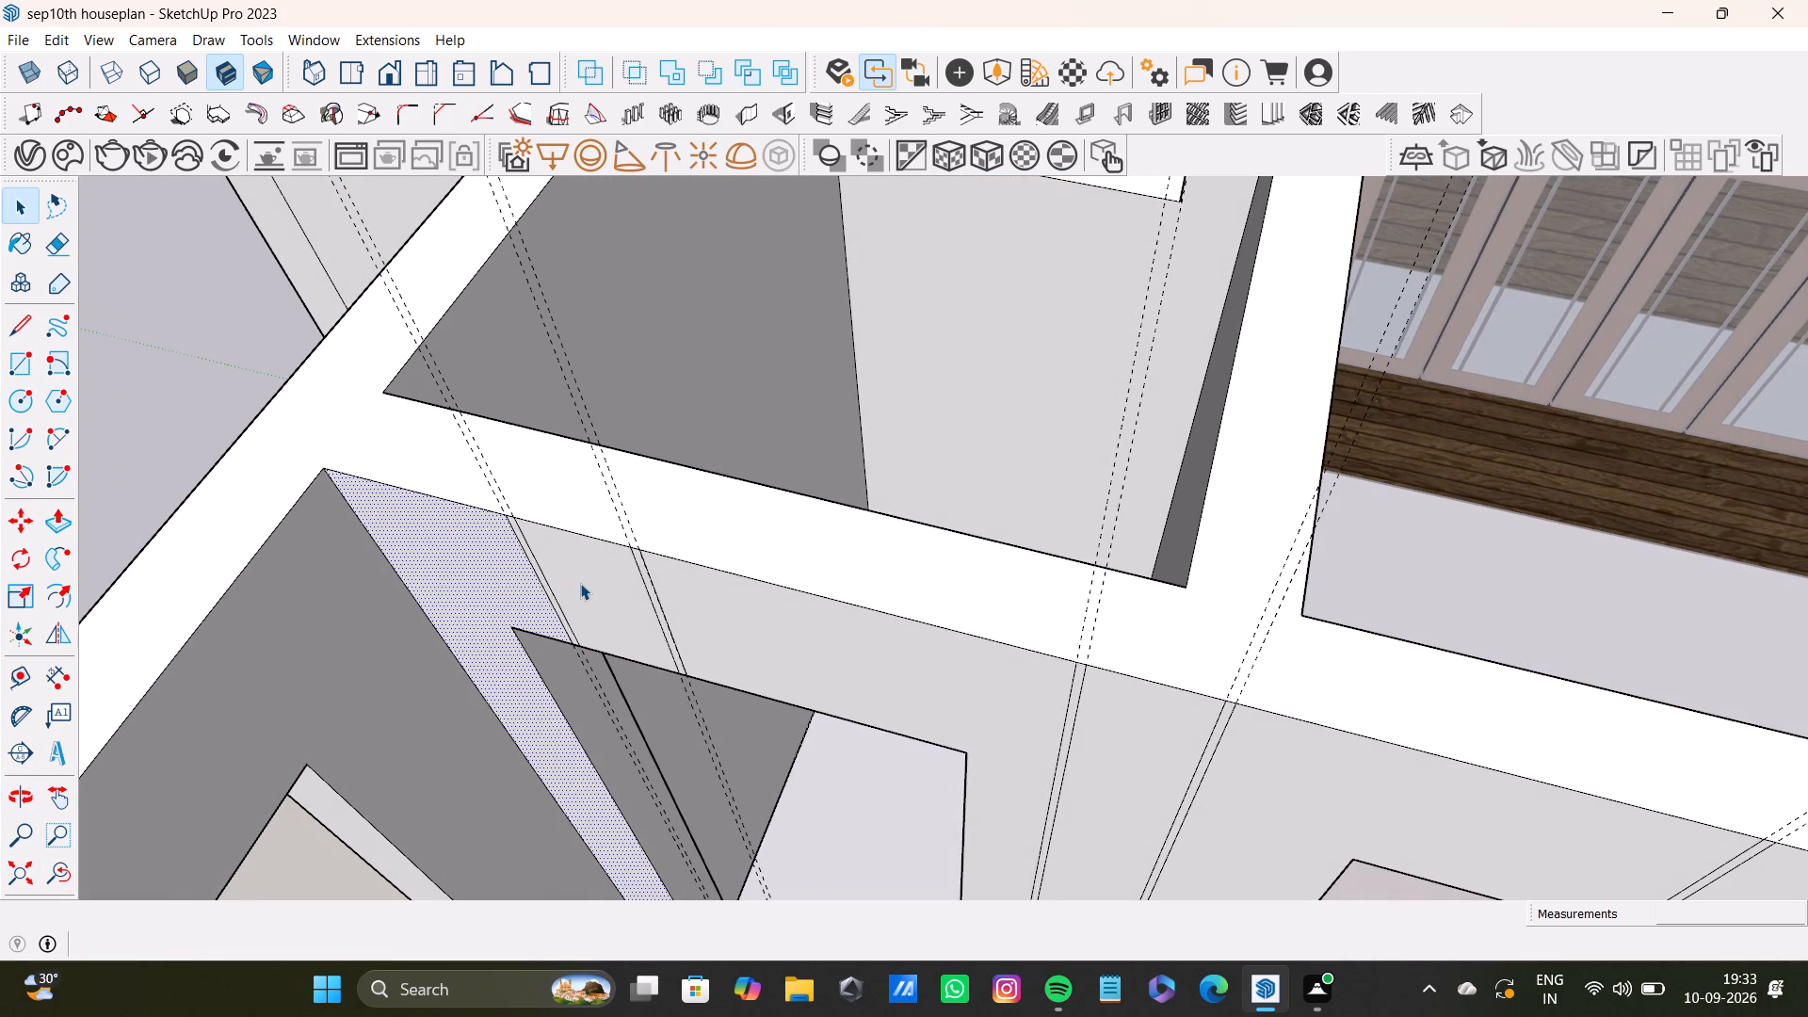
pyautogui.press('p')
pyautogui.moveTo(490, 575); pyautogui.dragTo(485, 587)
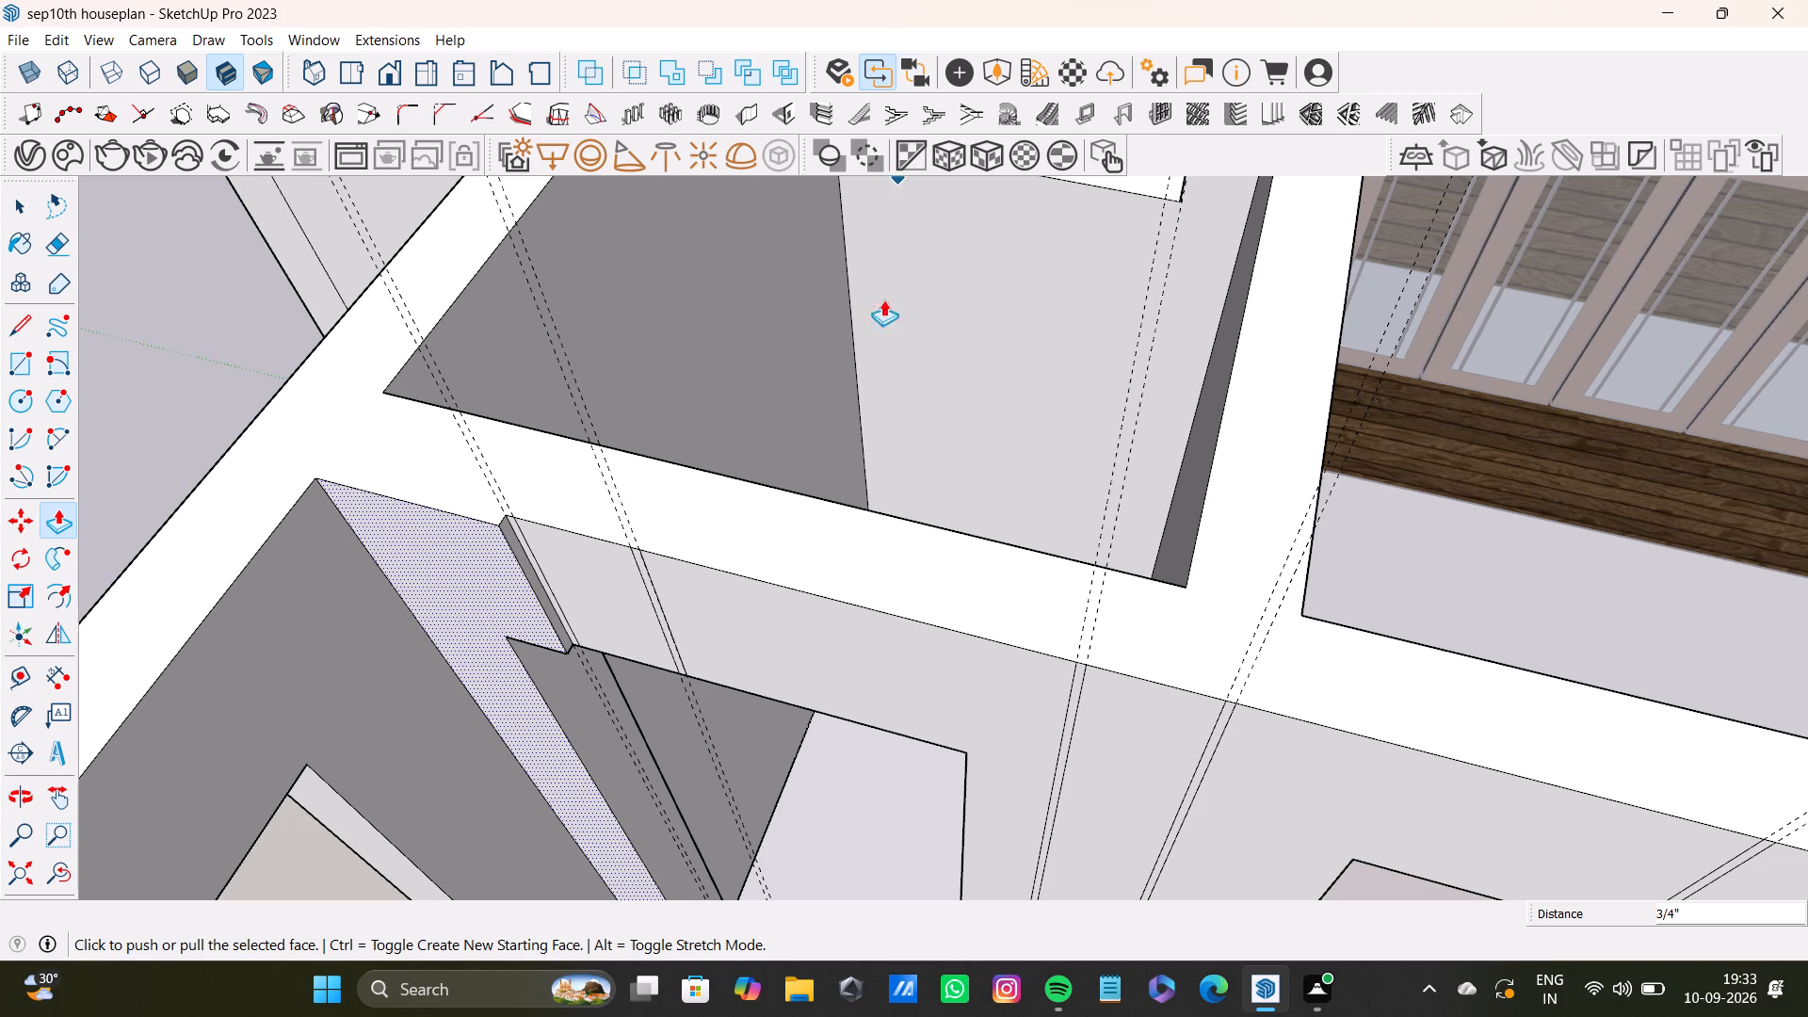
# Push/Pull the short panel above the left doorway, between the first and second narrow strips, outward by 3/4" to match its neighbour.
pyautogui.scroll(10, 498, 588)
pyautogui.scroll(-5, 625, 464)
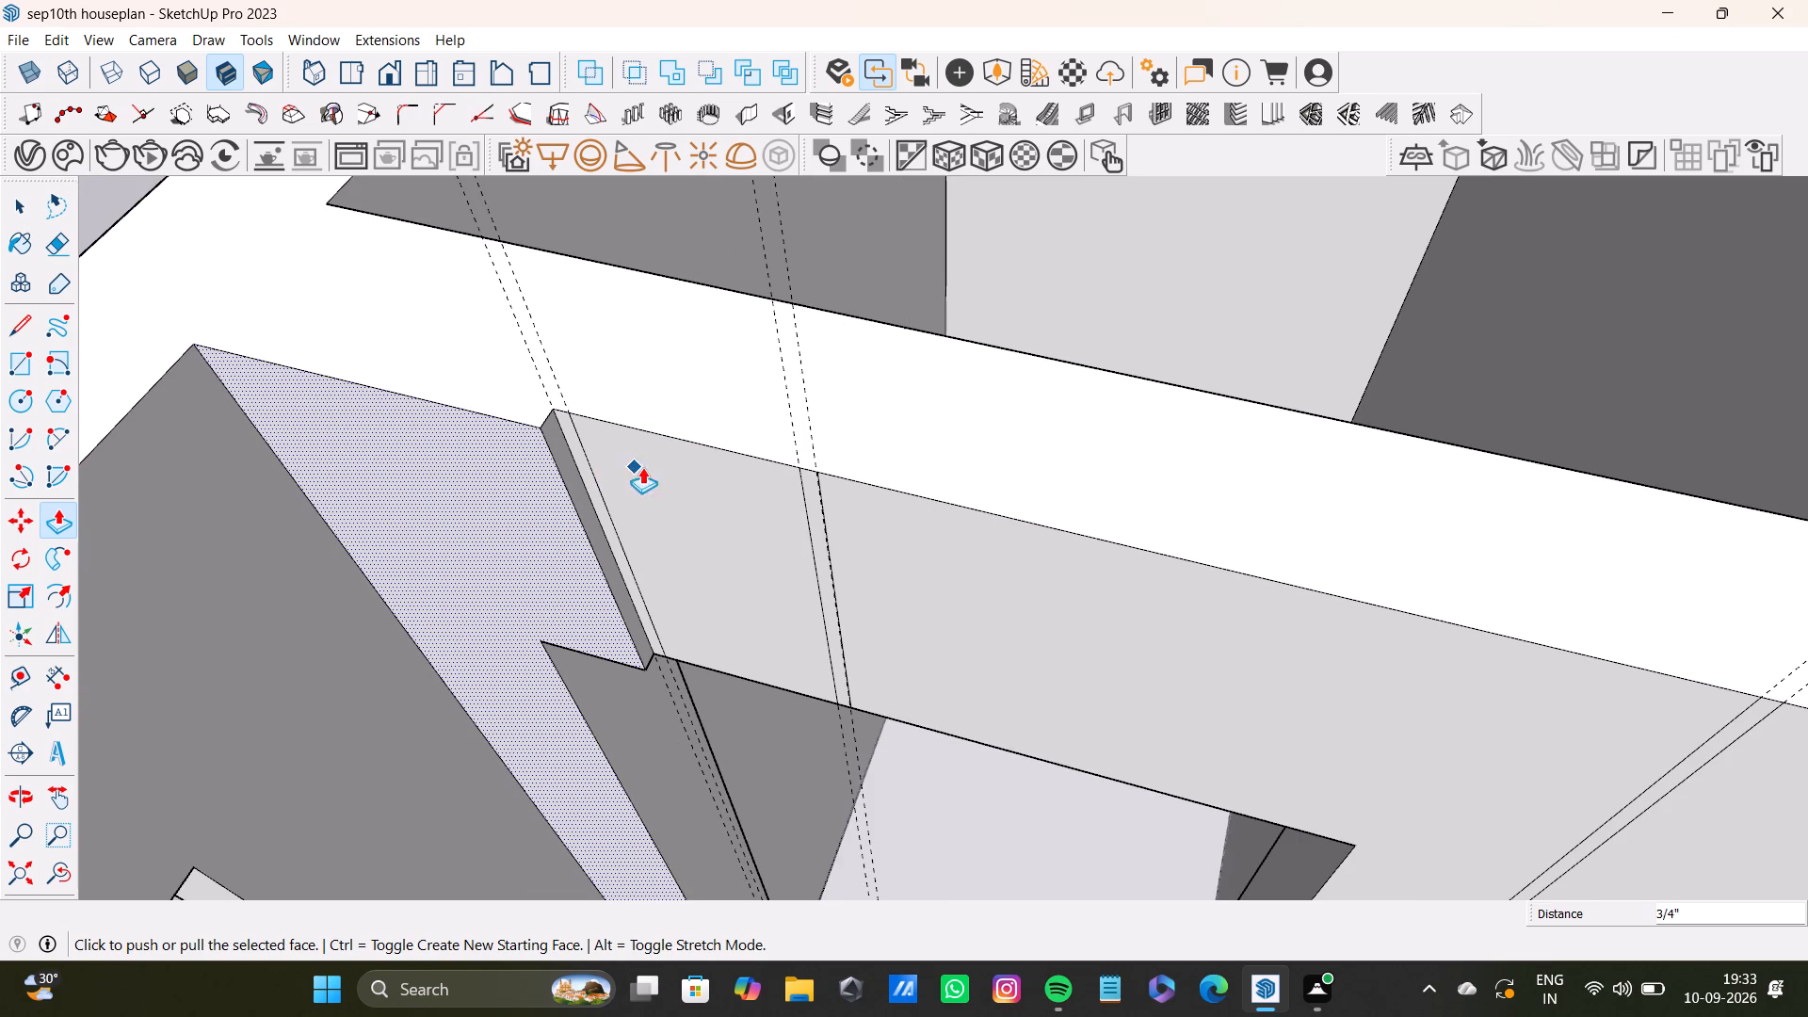
pyautogui.scroll(1, 633, 495)
pyautogui.scroll(-4, 633, 495)
pyautogui.scroll(1, 629, 495)
pyautogui.press('space')
pyautogui.click(688, 497)
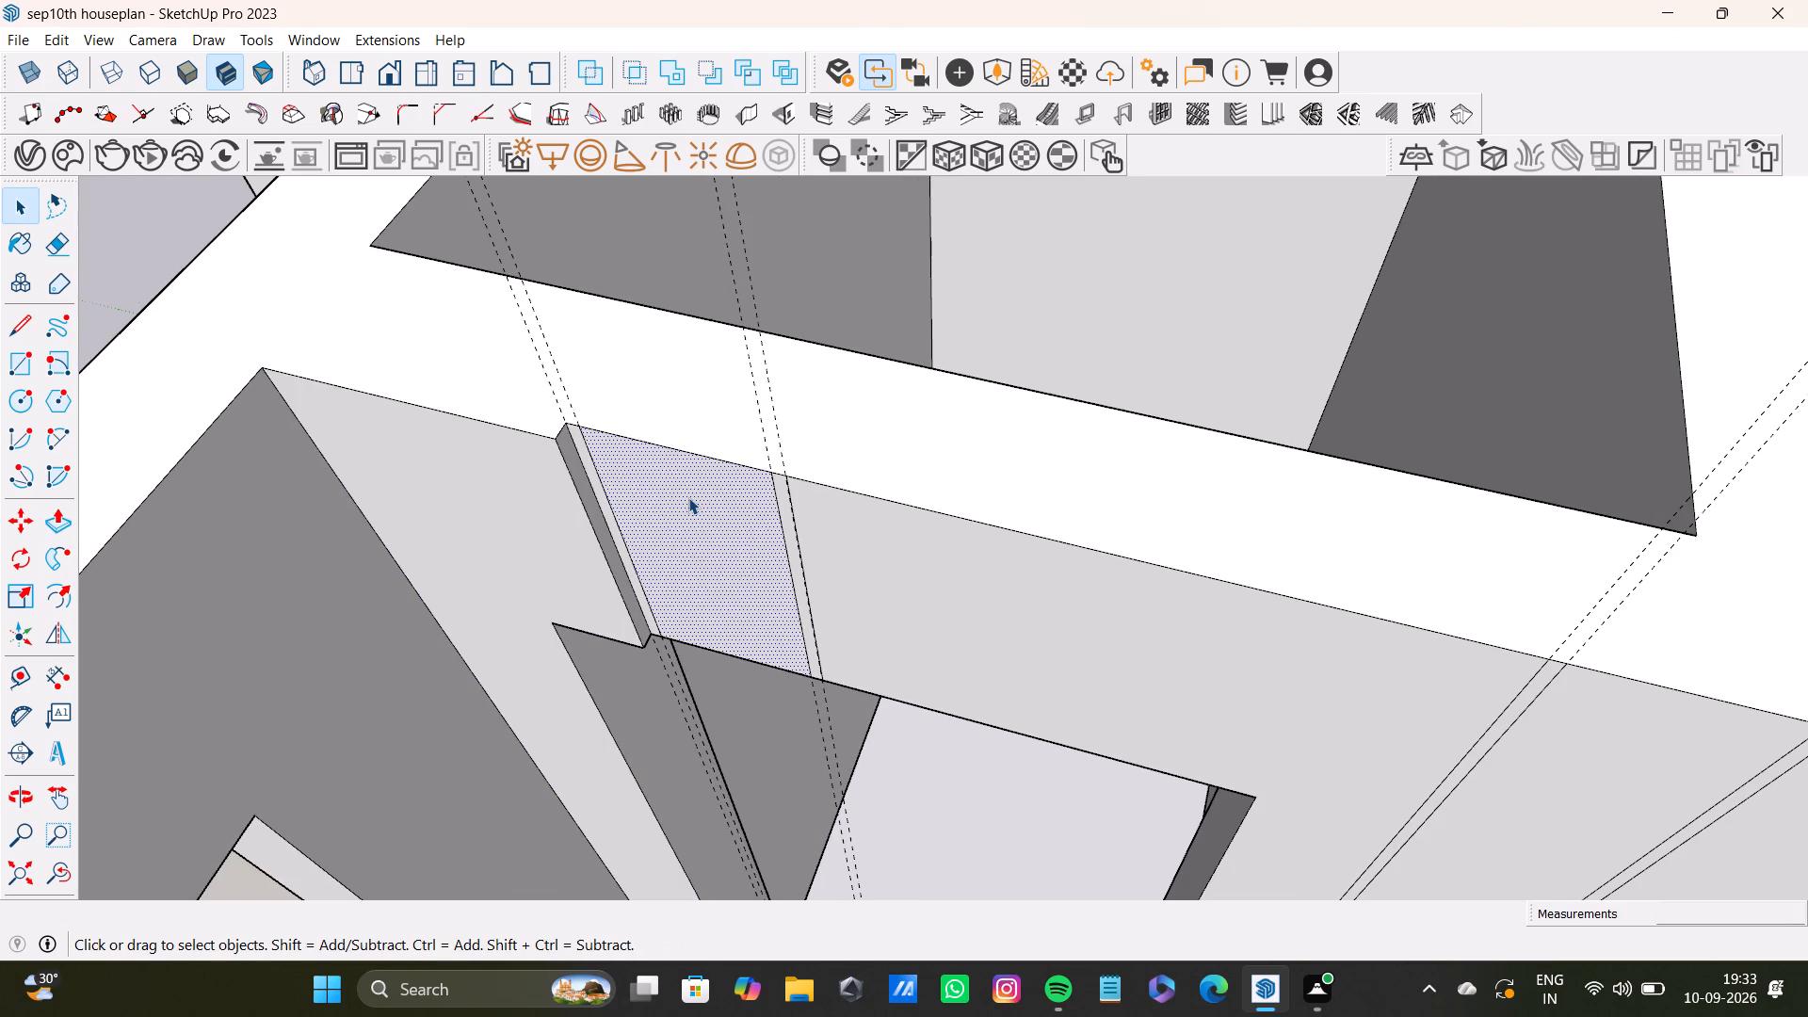
pyautogui.press('p')
pyautogui.moveTo(688, 497); pyautogui.dragTo(534, 443)
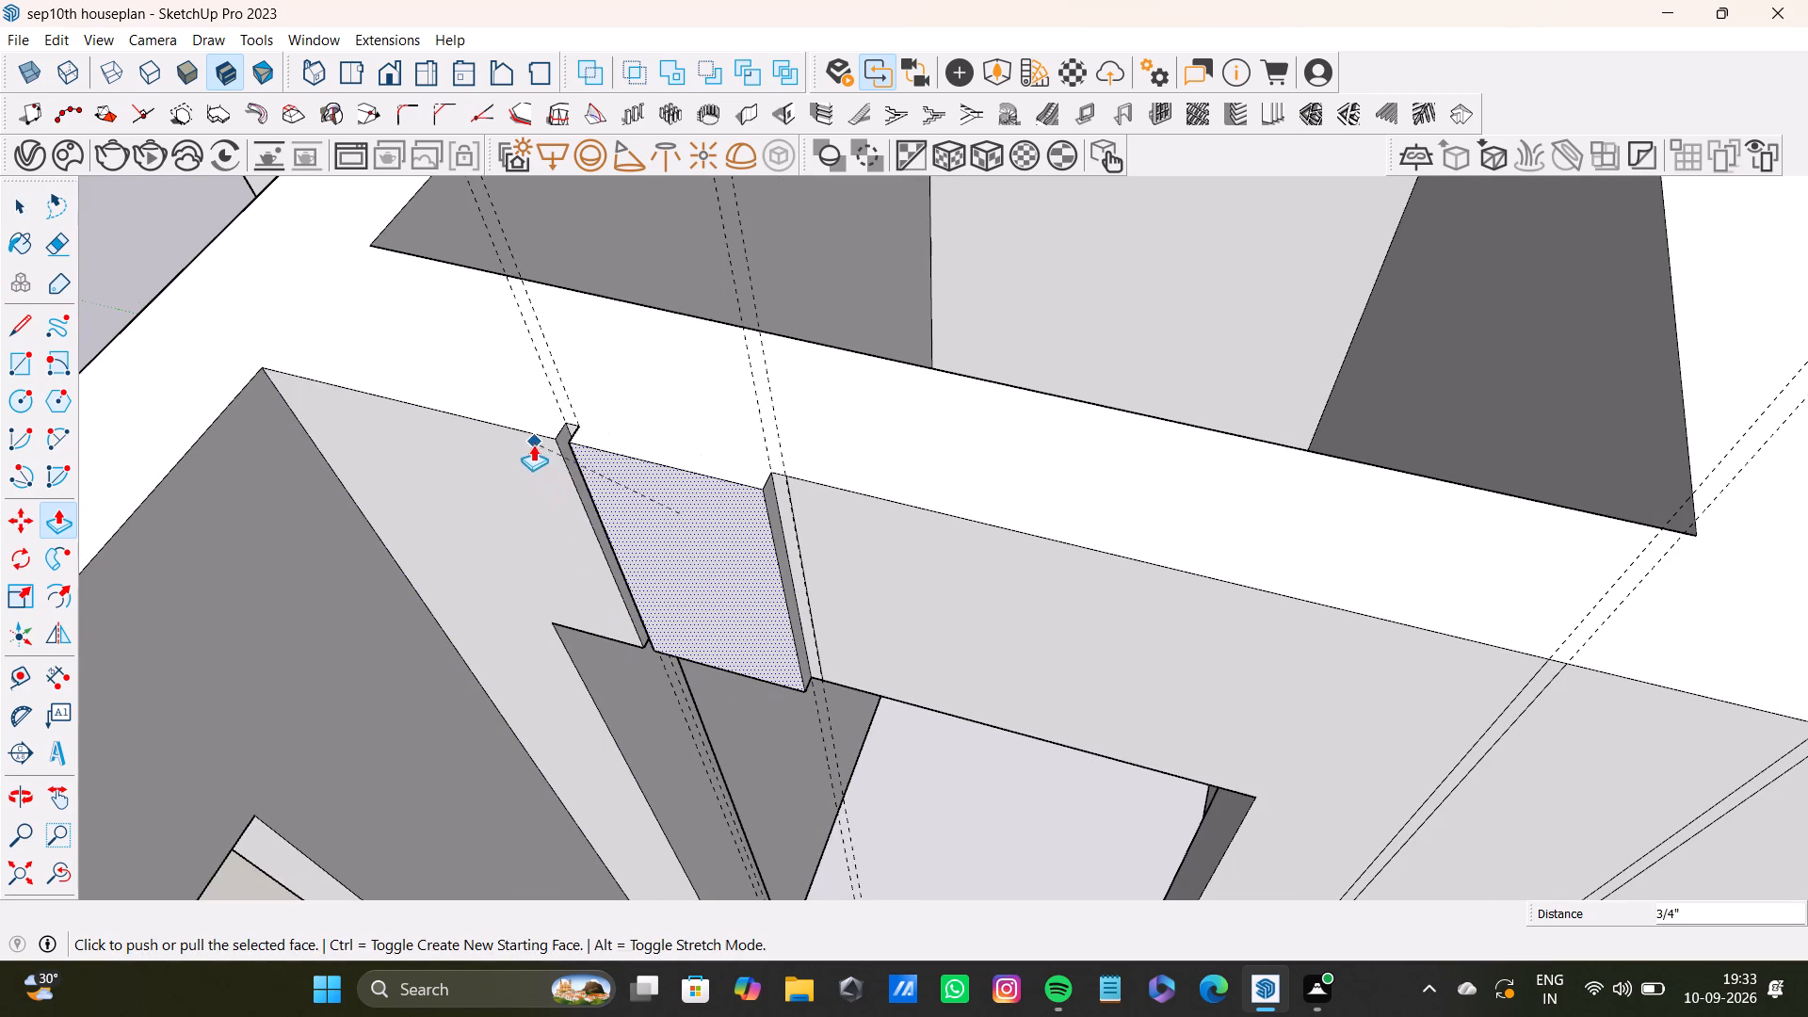
# Push/Pull the panel over and right of the left doorway, between the second and third narrow strips, outward by 3/4".
pyautogui.scroll(-4, 748, 537)
pyautogui.keyDown('shift'); pyautogui.moveTo(772, 542); pyautogui.dragTo(658, 552, button='middle'); pyautogui.keyUp('shift')
pyautogui.press('space')
pyautogui.click(751, 530)
pyautogui.click(751, 557)
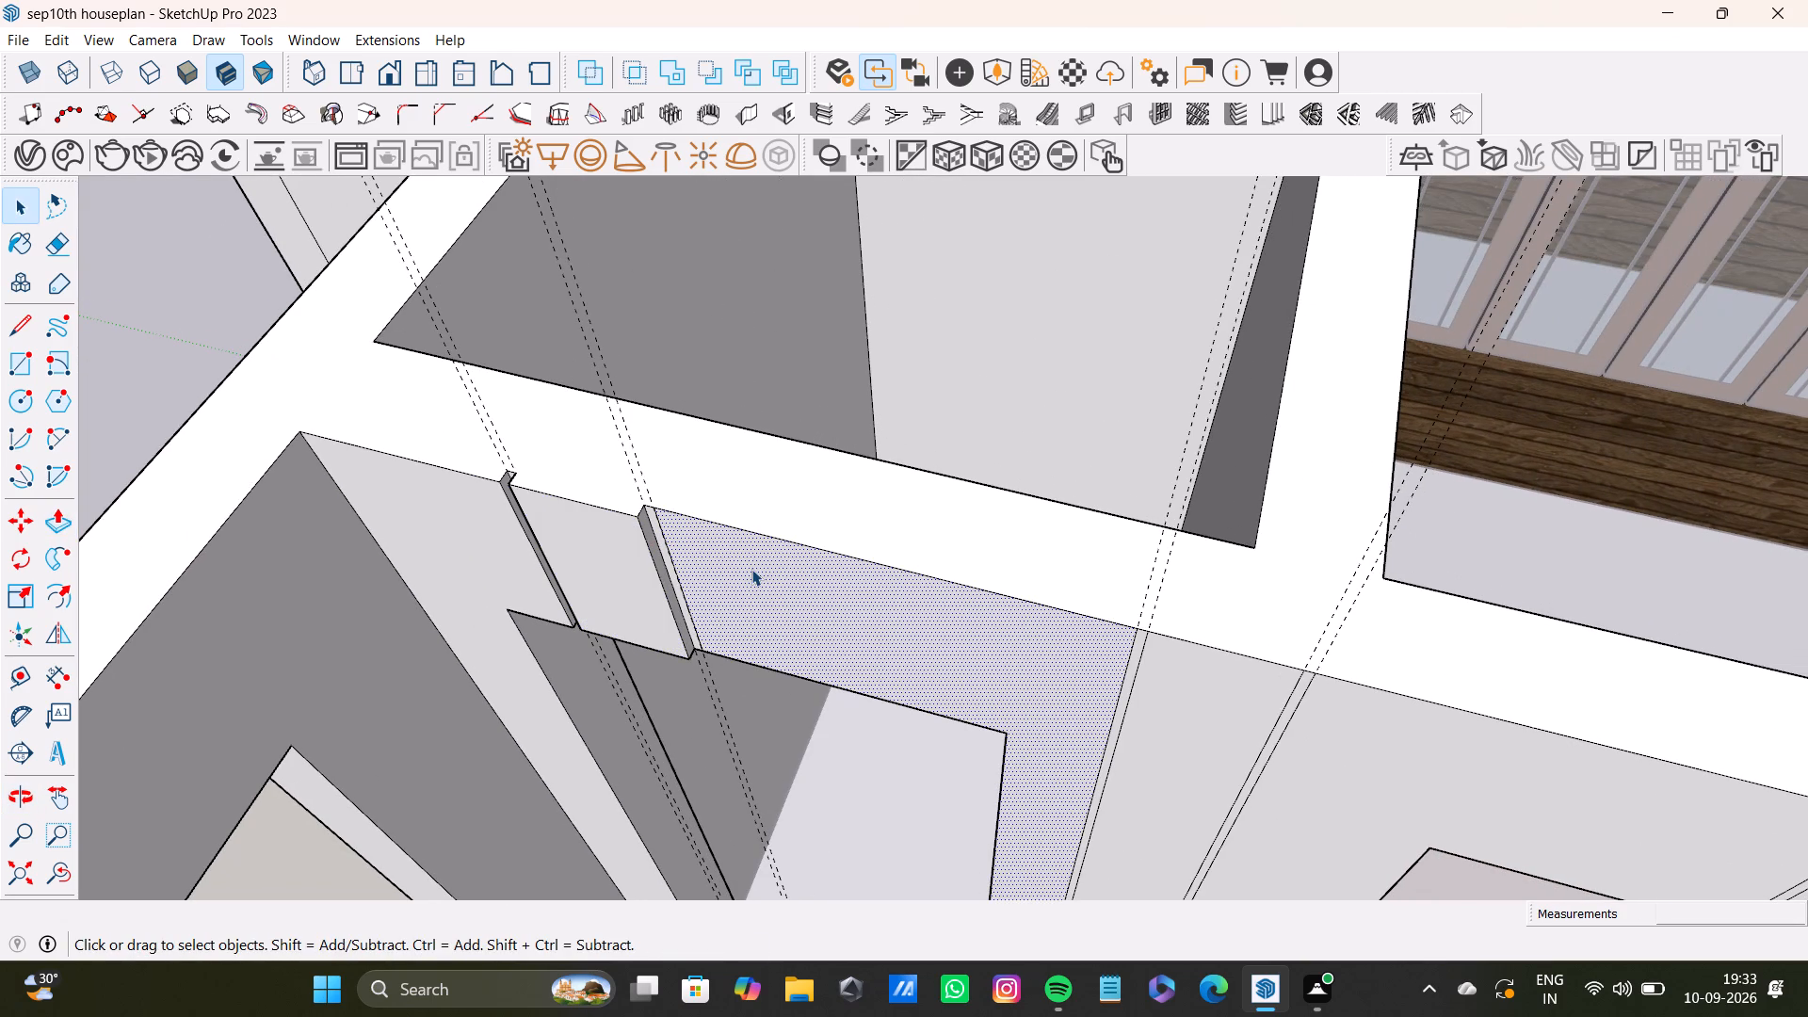
pyautogui.press('p')
pyautogui.moveTo(708, 576); pyautogui.dragTo(627, 557)
pyautogui.scroll(-4, 735, 565)
pyautogui.keyDown('shift'); pyautogui.moveTo(950, 634); pyautogui.dragTo(819, 610, button='middle'); pyautogui.keyUp('shift')
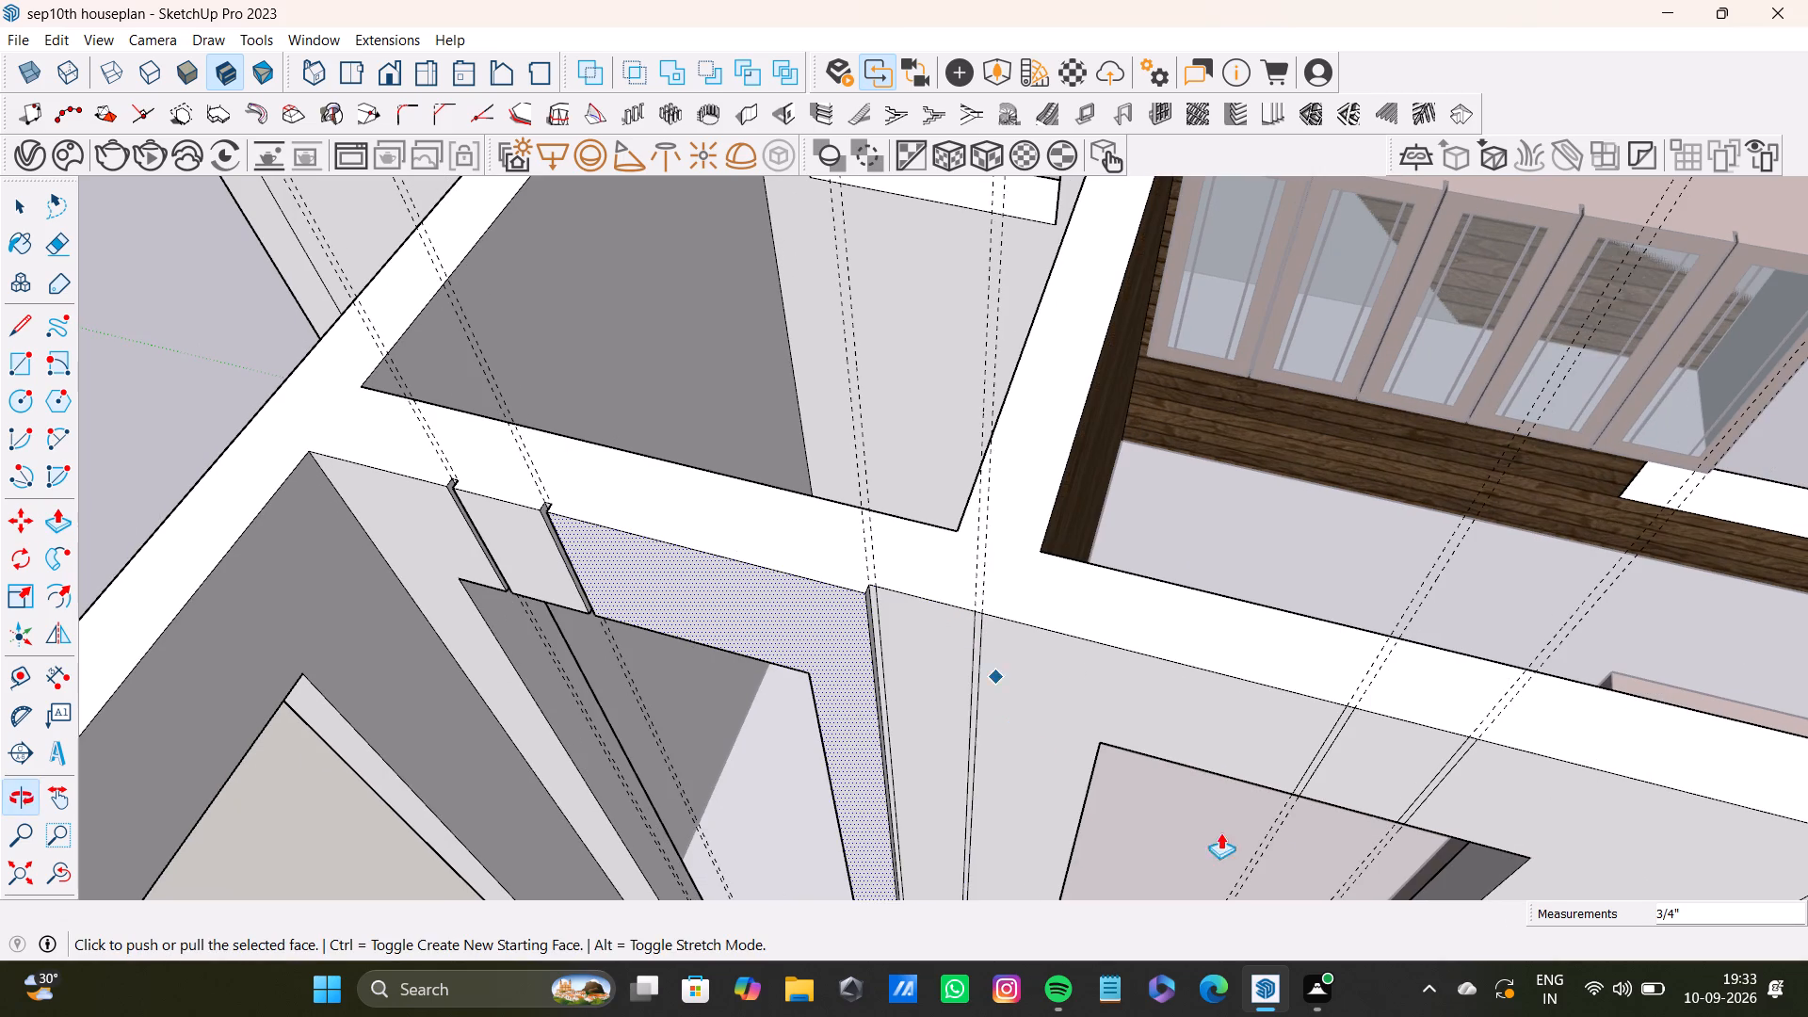
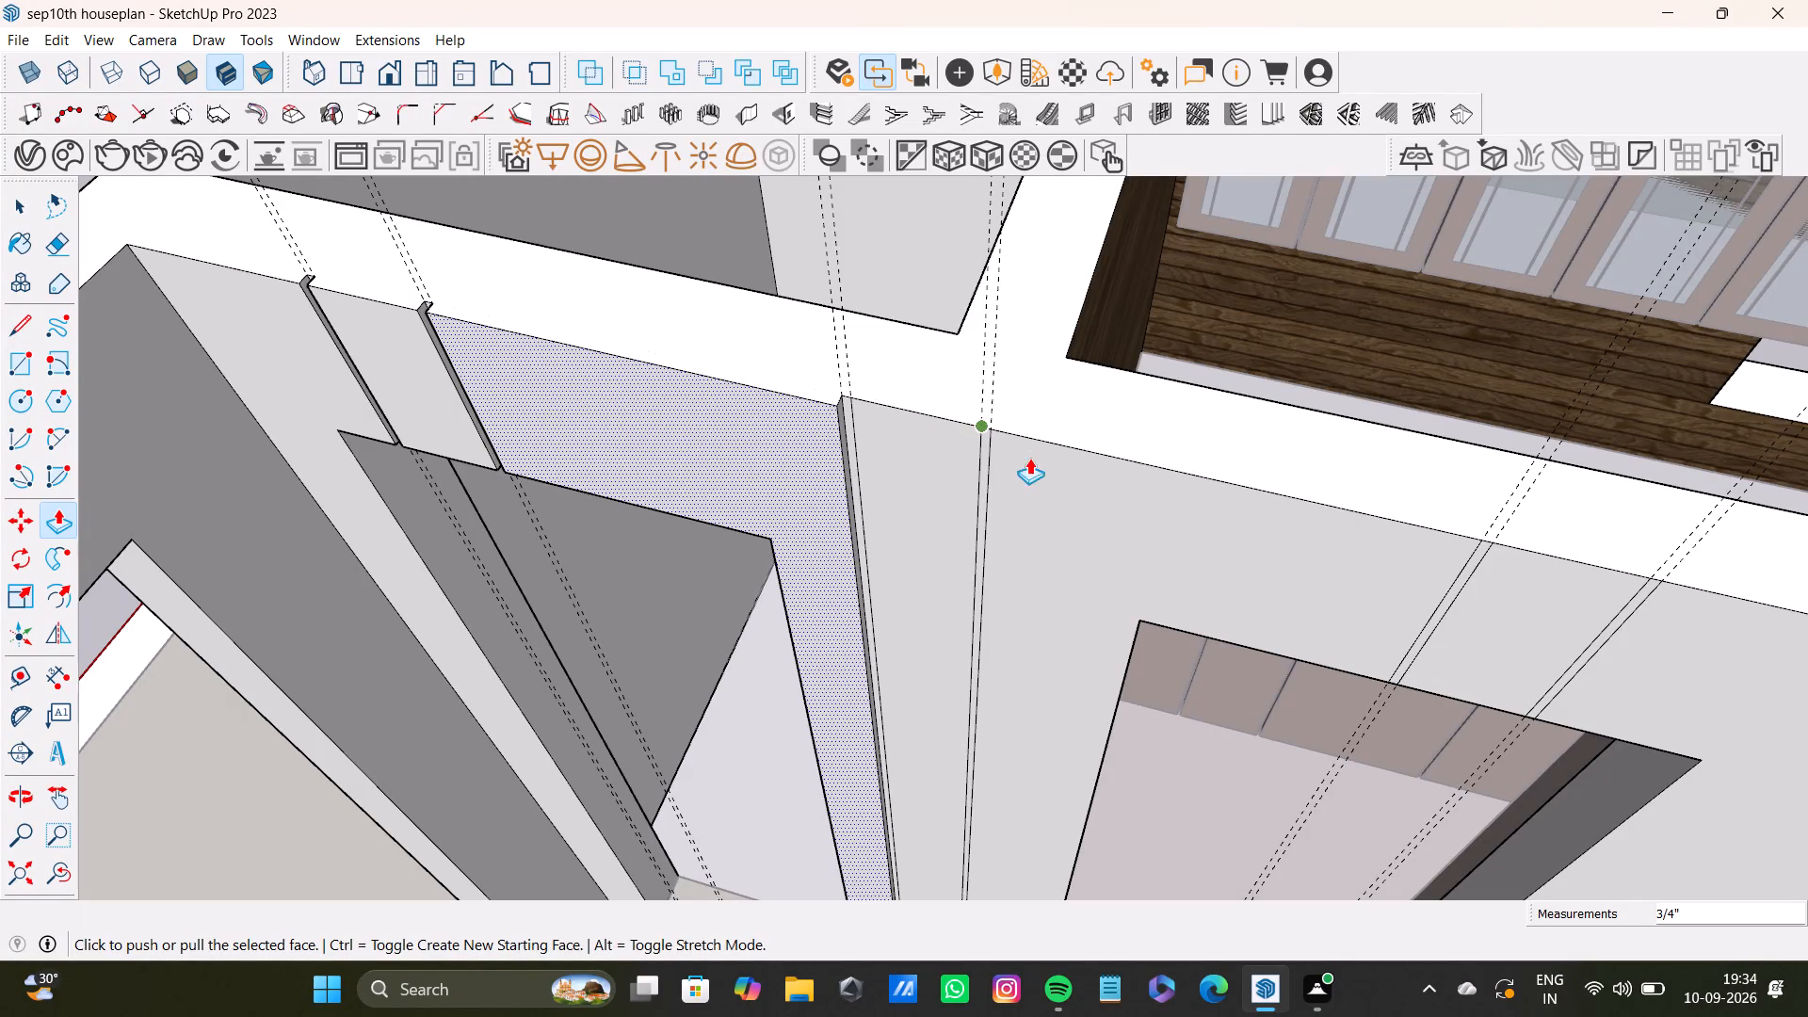
# Push/Pull the narrow full-height panel between the two doorways, between the third and fourth strips, outward by 3/4".
pyautogui.press('space')
pyautogui.click(962, 468)
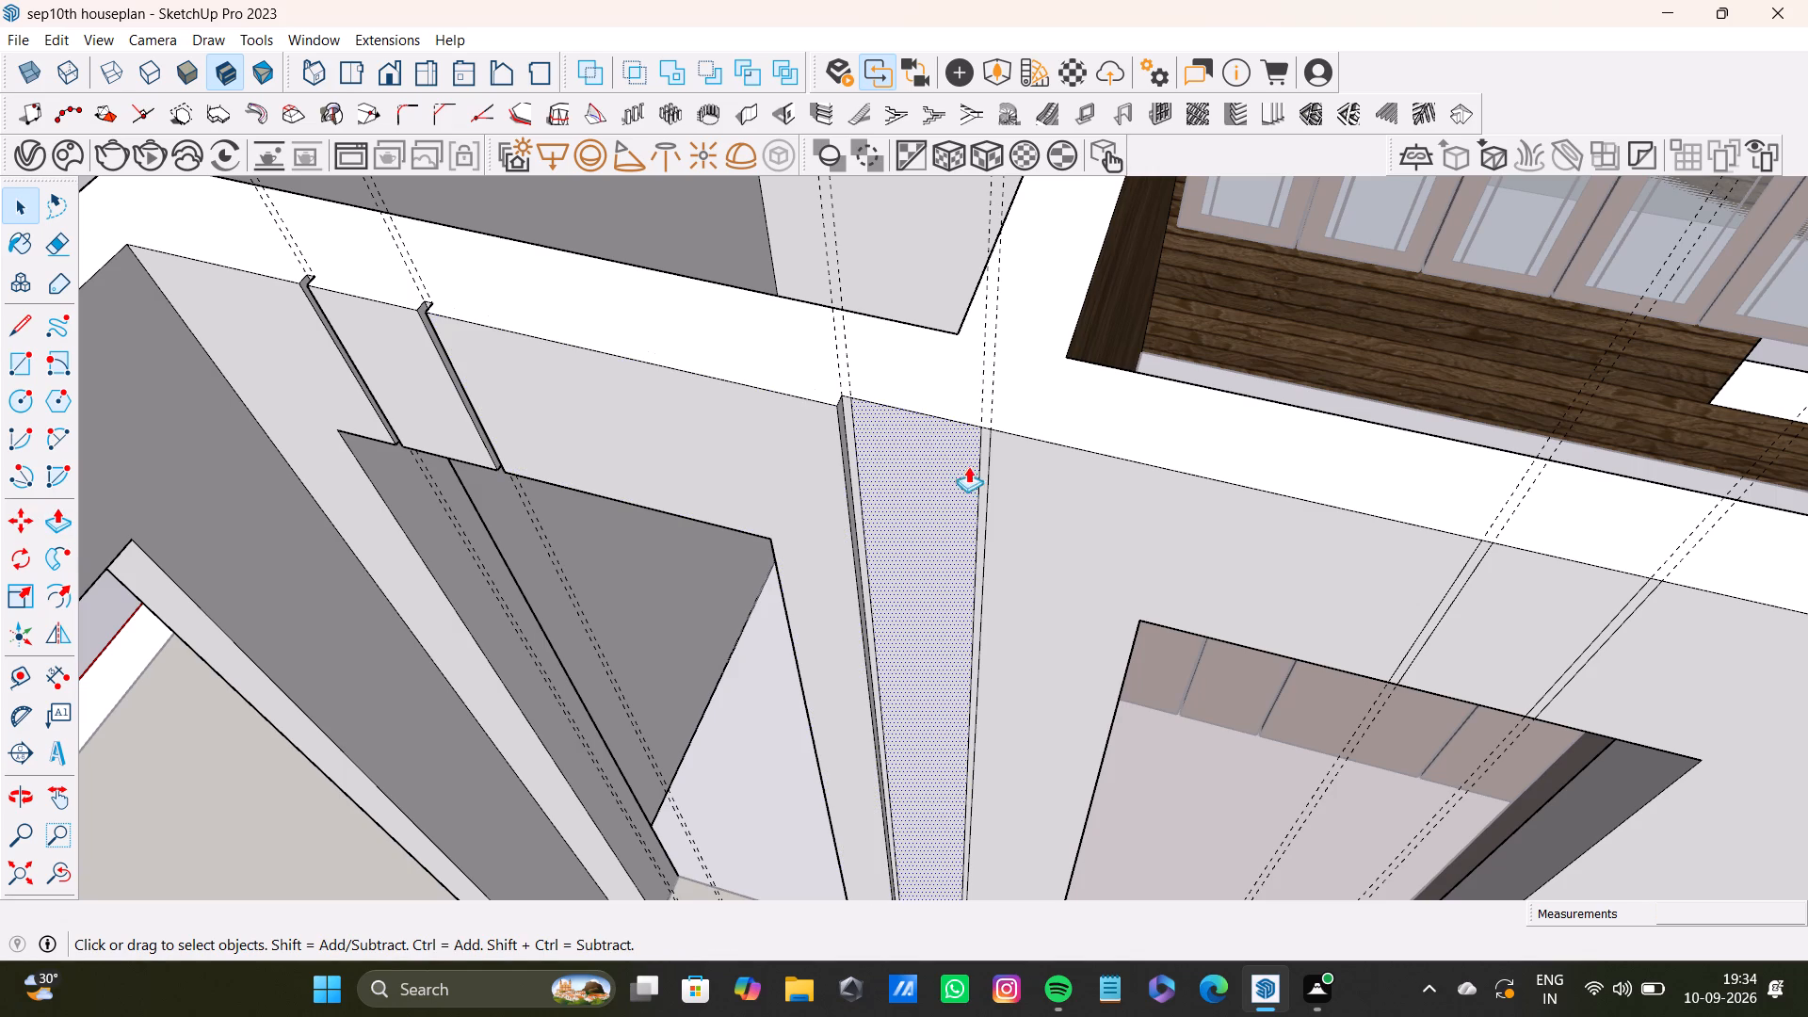
pyautogui.press('p')
pyautogui.moveTo(969, 465); pyautogui.dragTo(829, 423)
# Push/Pull the panel left of and over the right doorway, between the fourth and fifth strips, outward by 3/4".
pyautogui.scroll(-8, 833, 422)
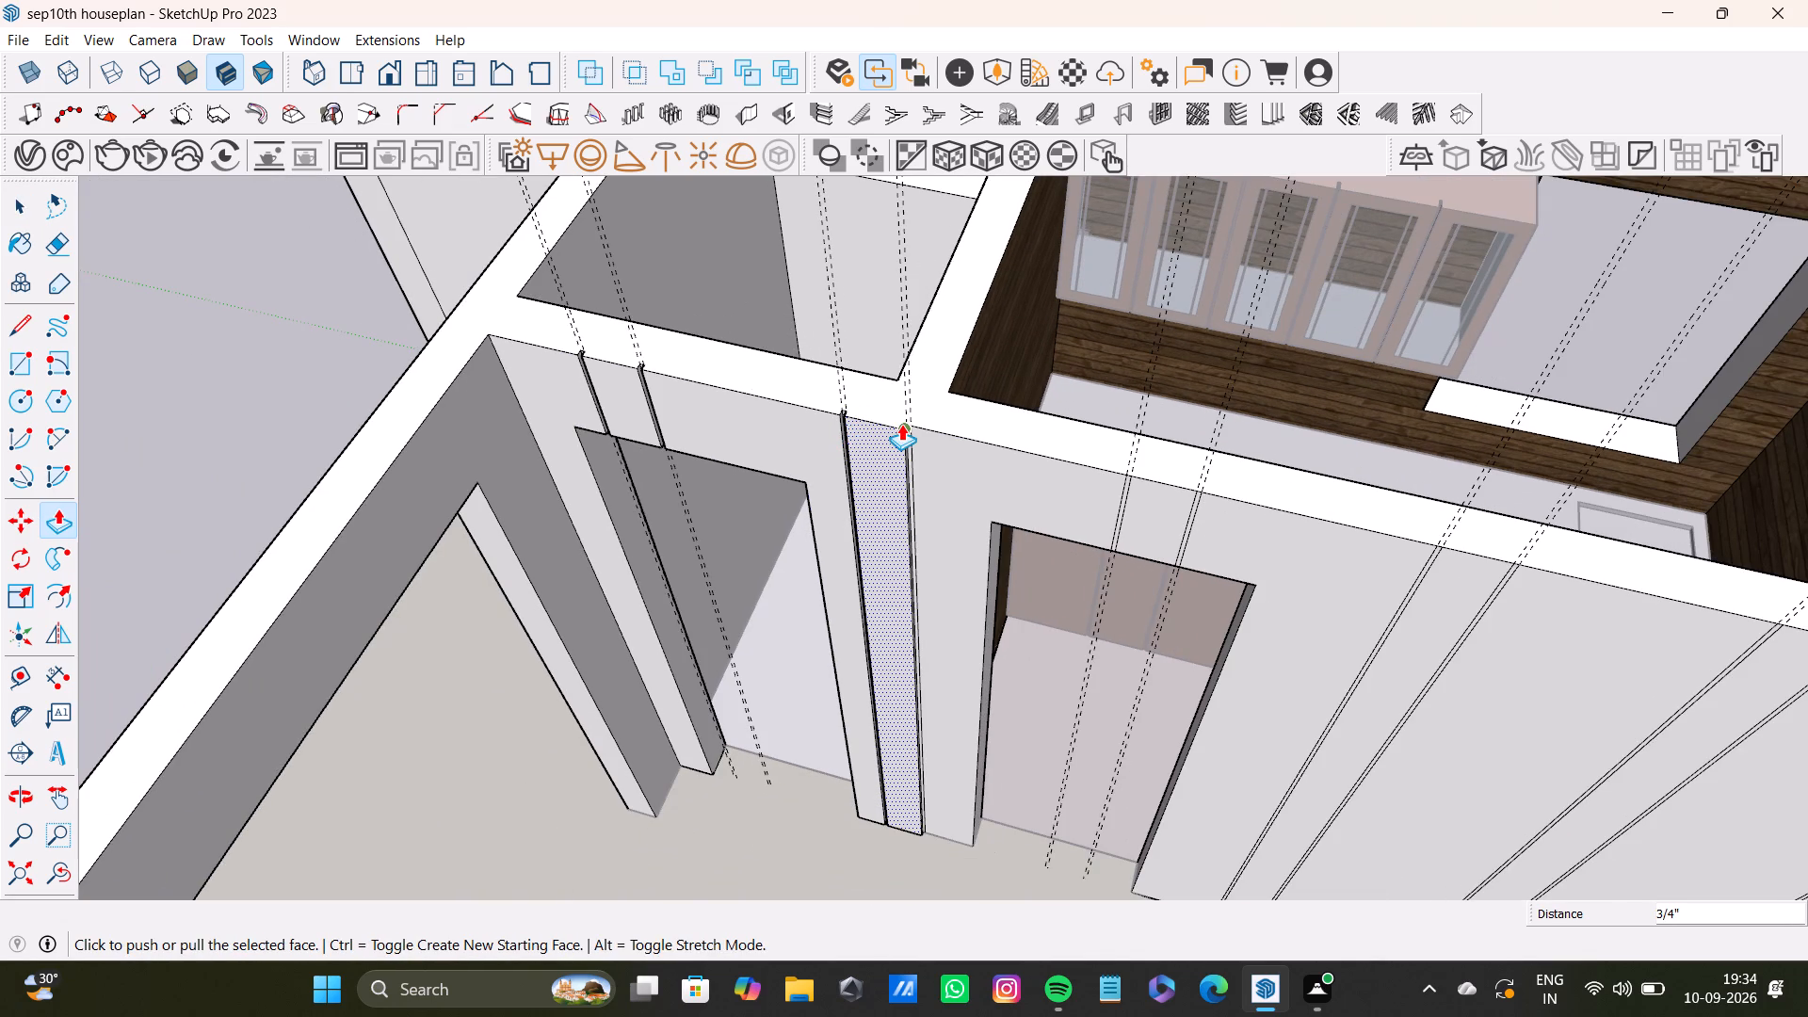
pyautogui.scroll(-3, 957, 456)
pyautogui.keyDown('shift'); pyautogui.moveTo(999, 456); pyautogui.dragTo(902, 482, button='middle'); pyautogui.keyUp('shift')
pyautogui.scroll(7, 904, 482)
pyautogui.press('space')
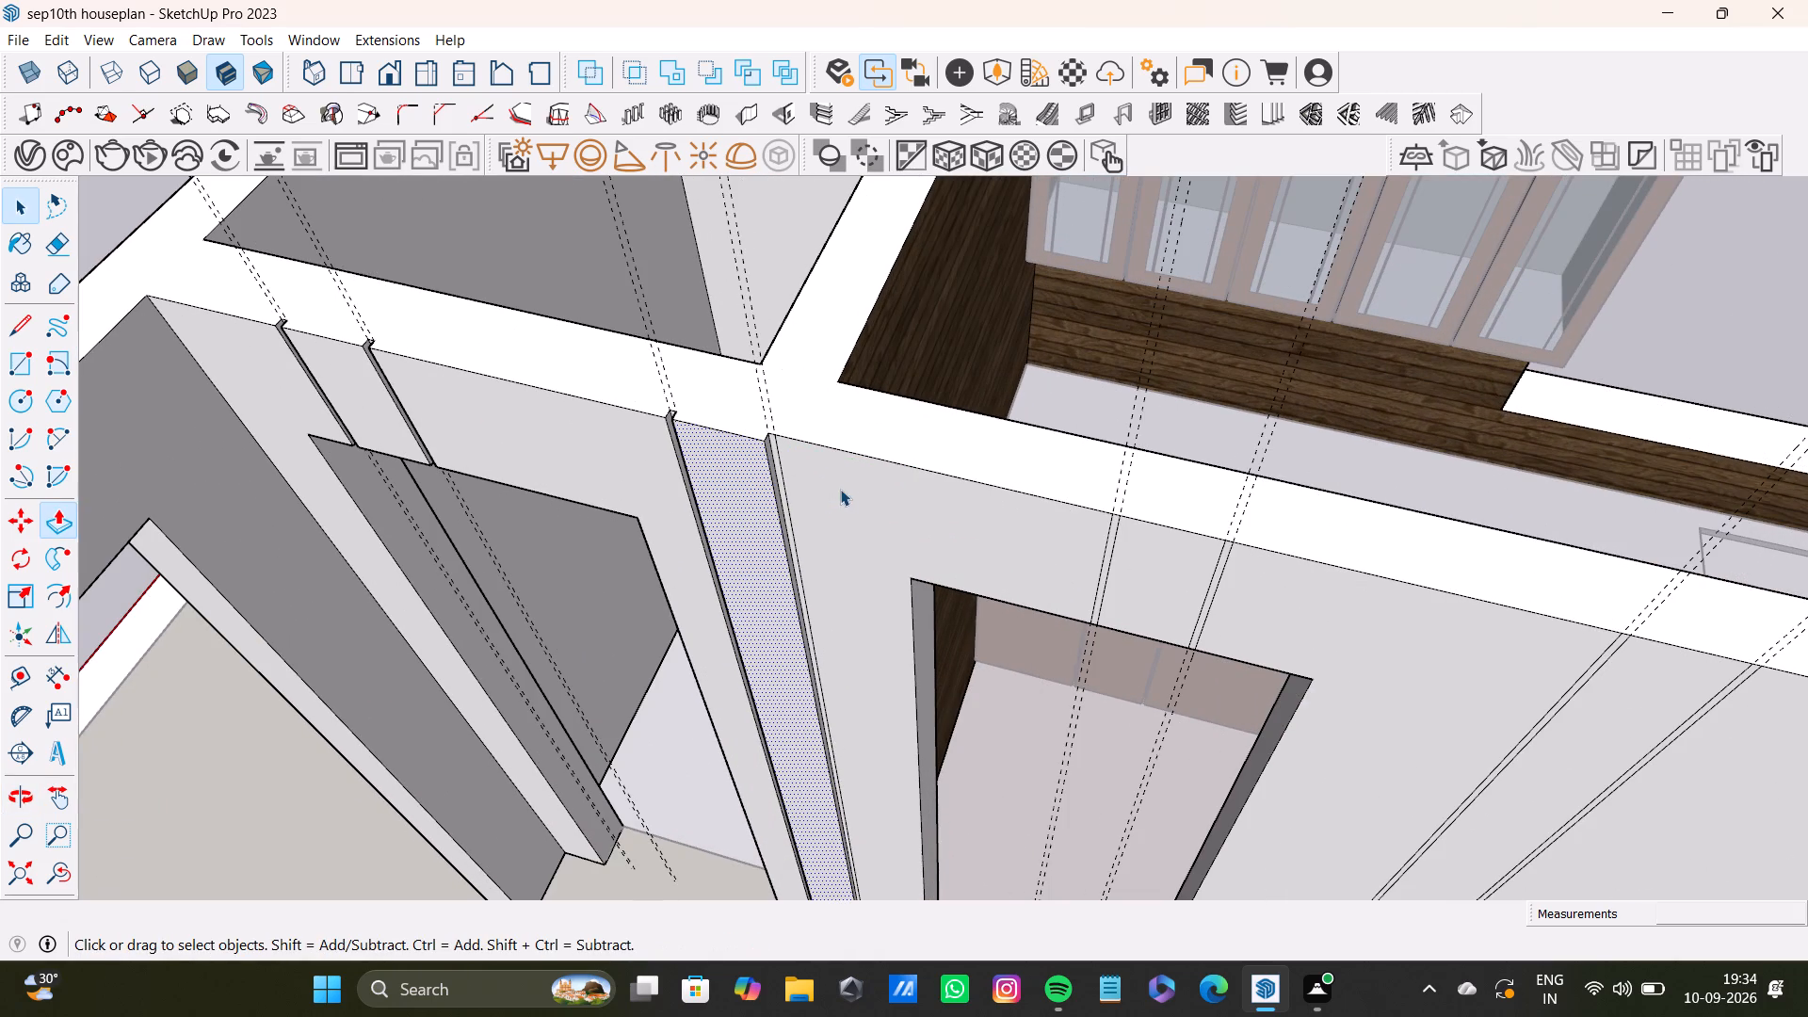
pyautogui.click(847, 485)
pyautogui.press('p')
pyautogui.moveTo(839, 485); pyautogui.dragTo(768, 453)
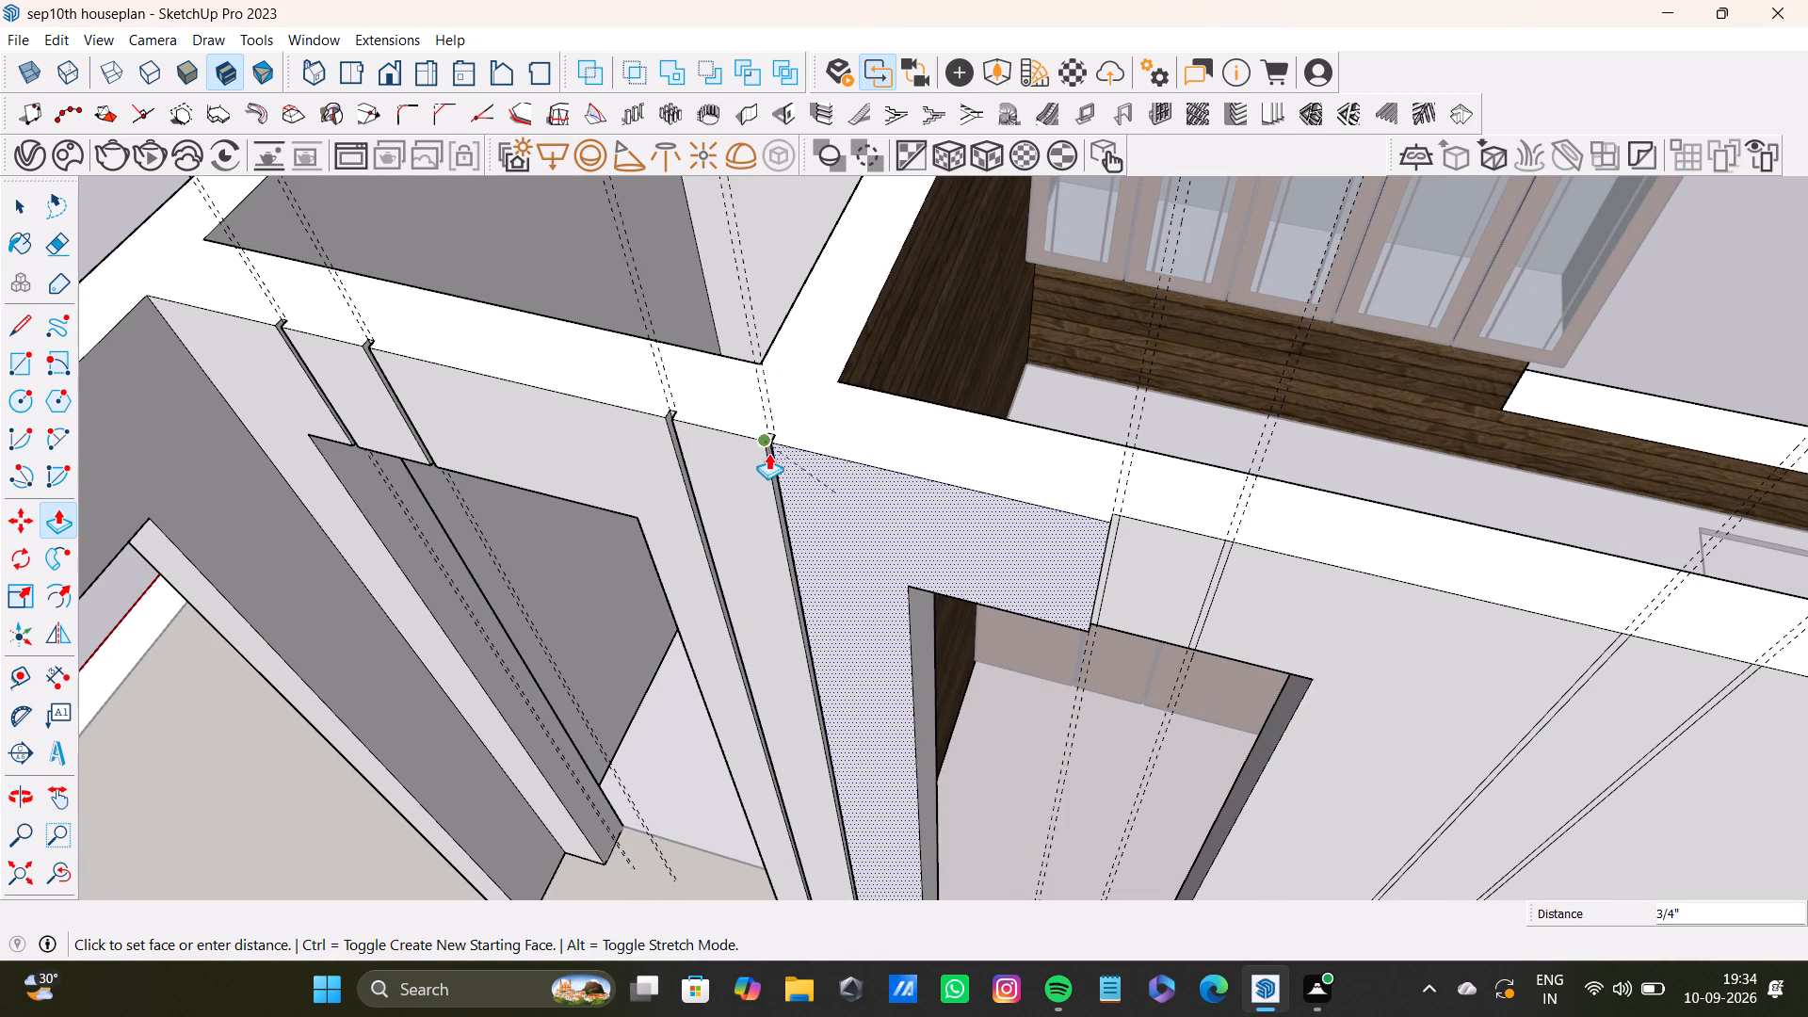
pyautogui.moveTo(768, 453); pyautogui.dragTo(746, 440)
# Push/Pull the short panel above the right doorway, between the fifth and sixth strips, outward by 3/4".
pyautogui.press('space')
pyautogui.scroll(-3, 1156, 603)
pyautogui.click(1175, 585)
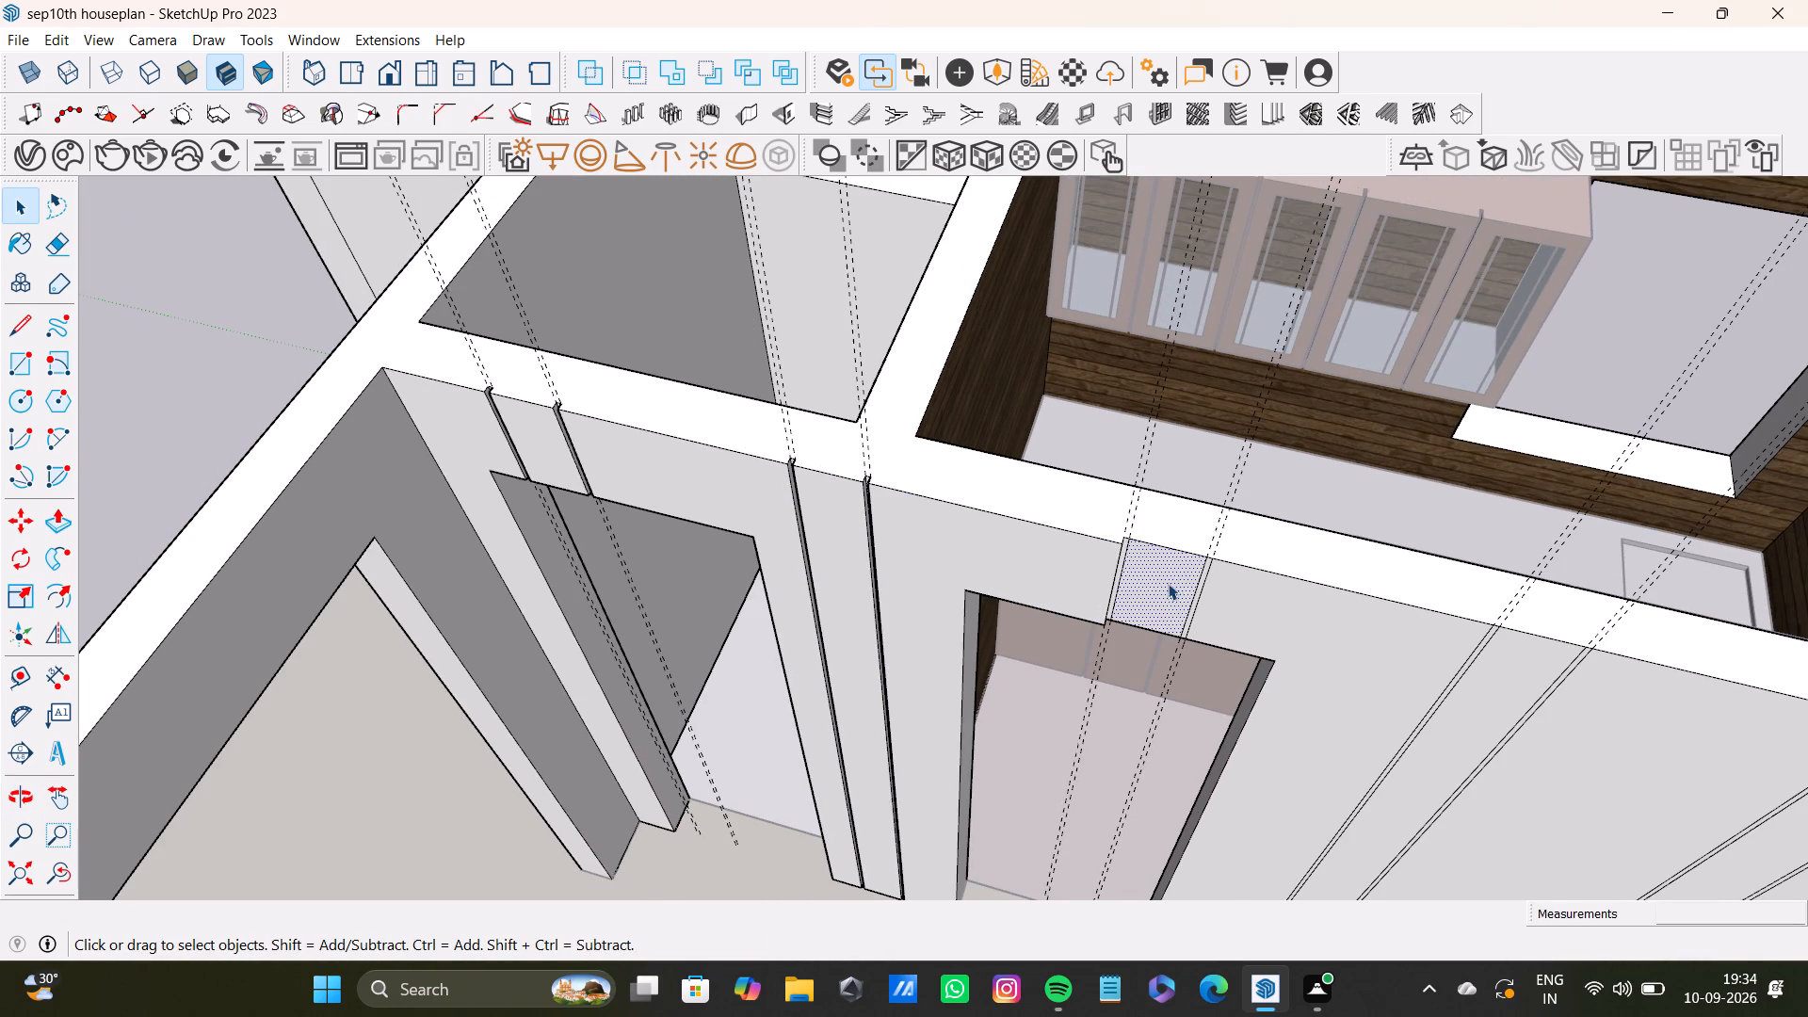
pyautogui.press('p')
pyautogui.moveTo(1168, 580); pyautogui.dragTo(1077, 557)
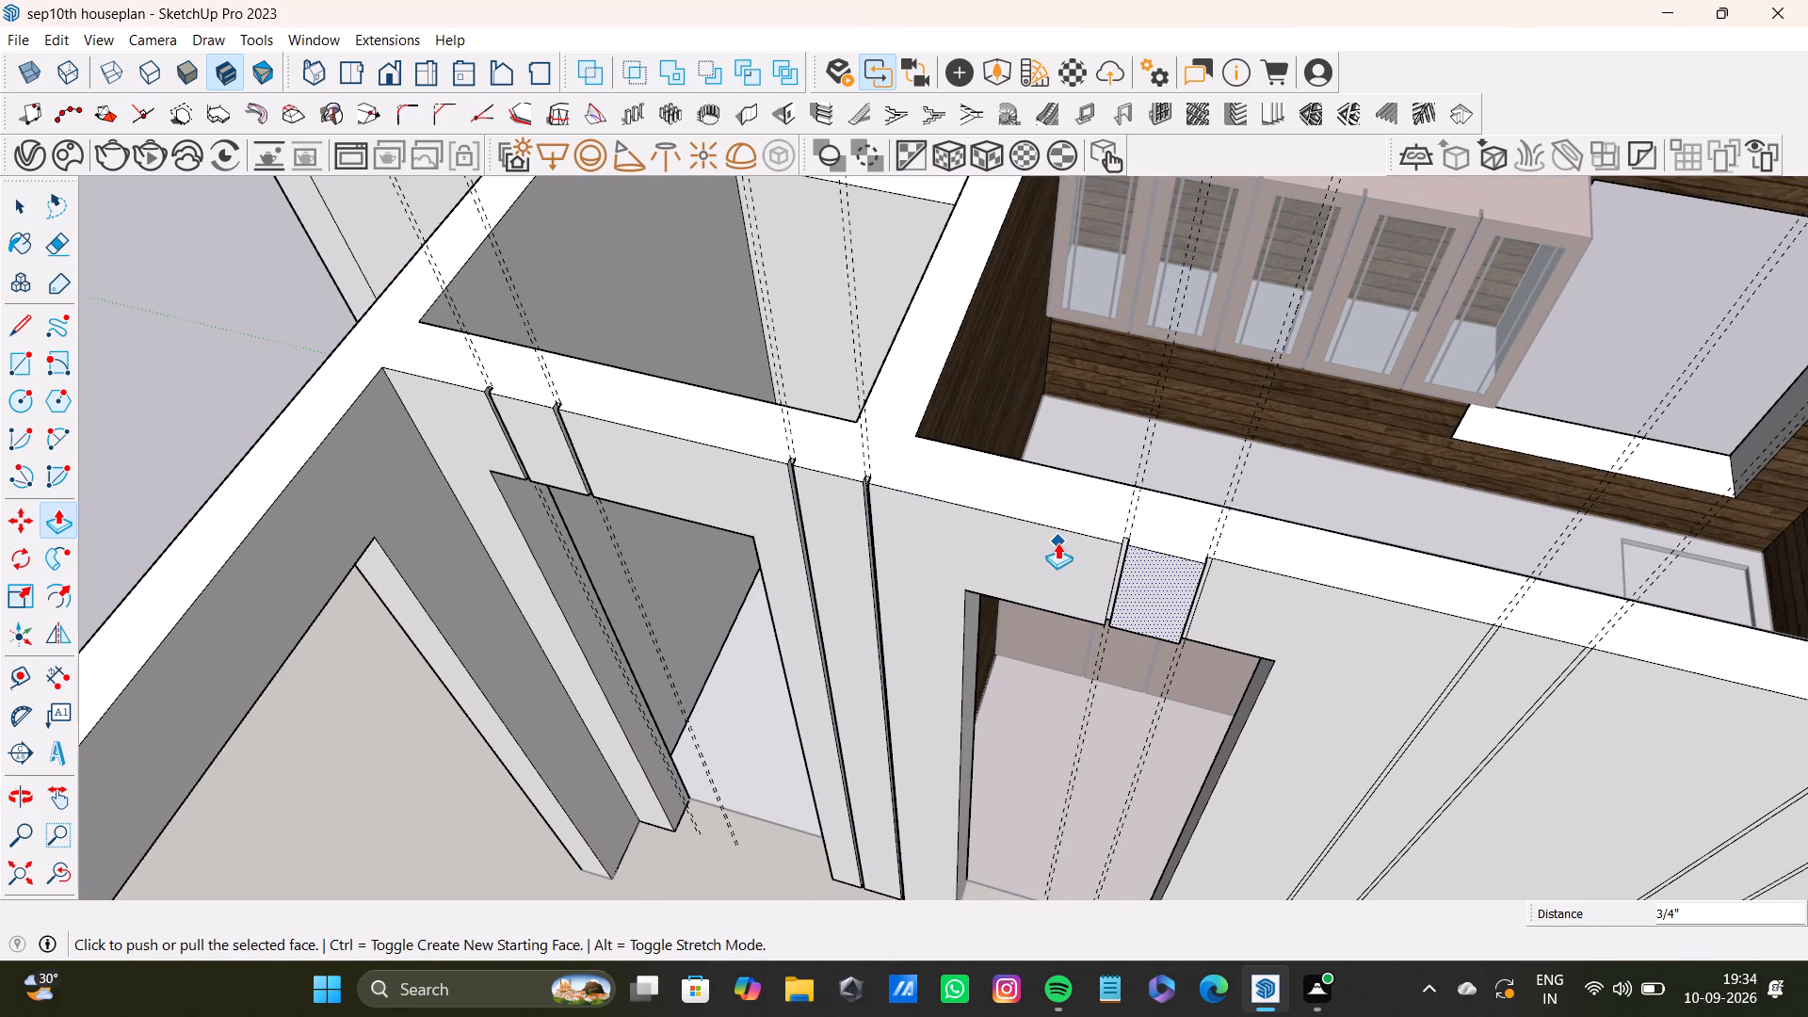
# Push/Pull the panel over and right of the right doorway, between the sixth and seventh strips, outward to match its neighbour.
pyautogui.scroll(-3, 1057, 542)
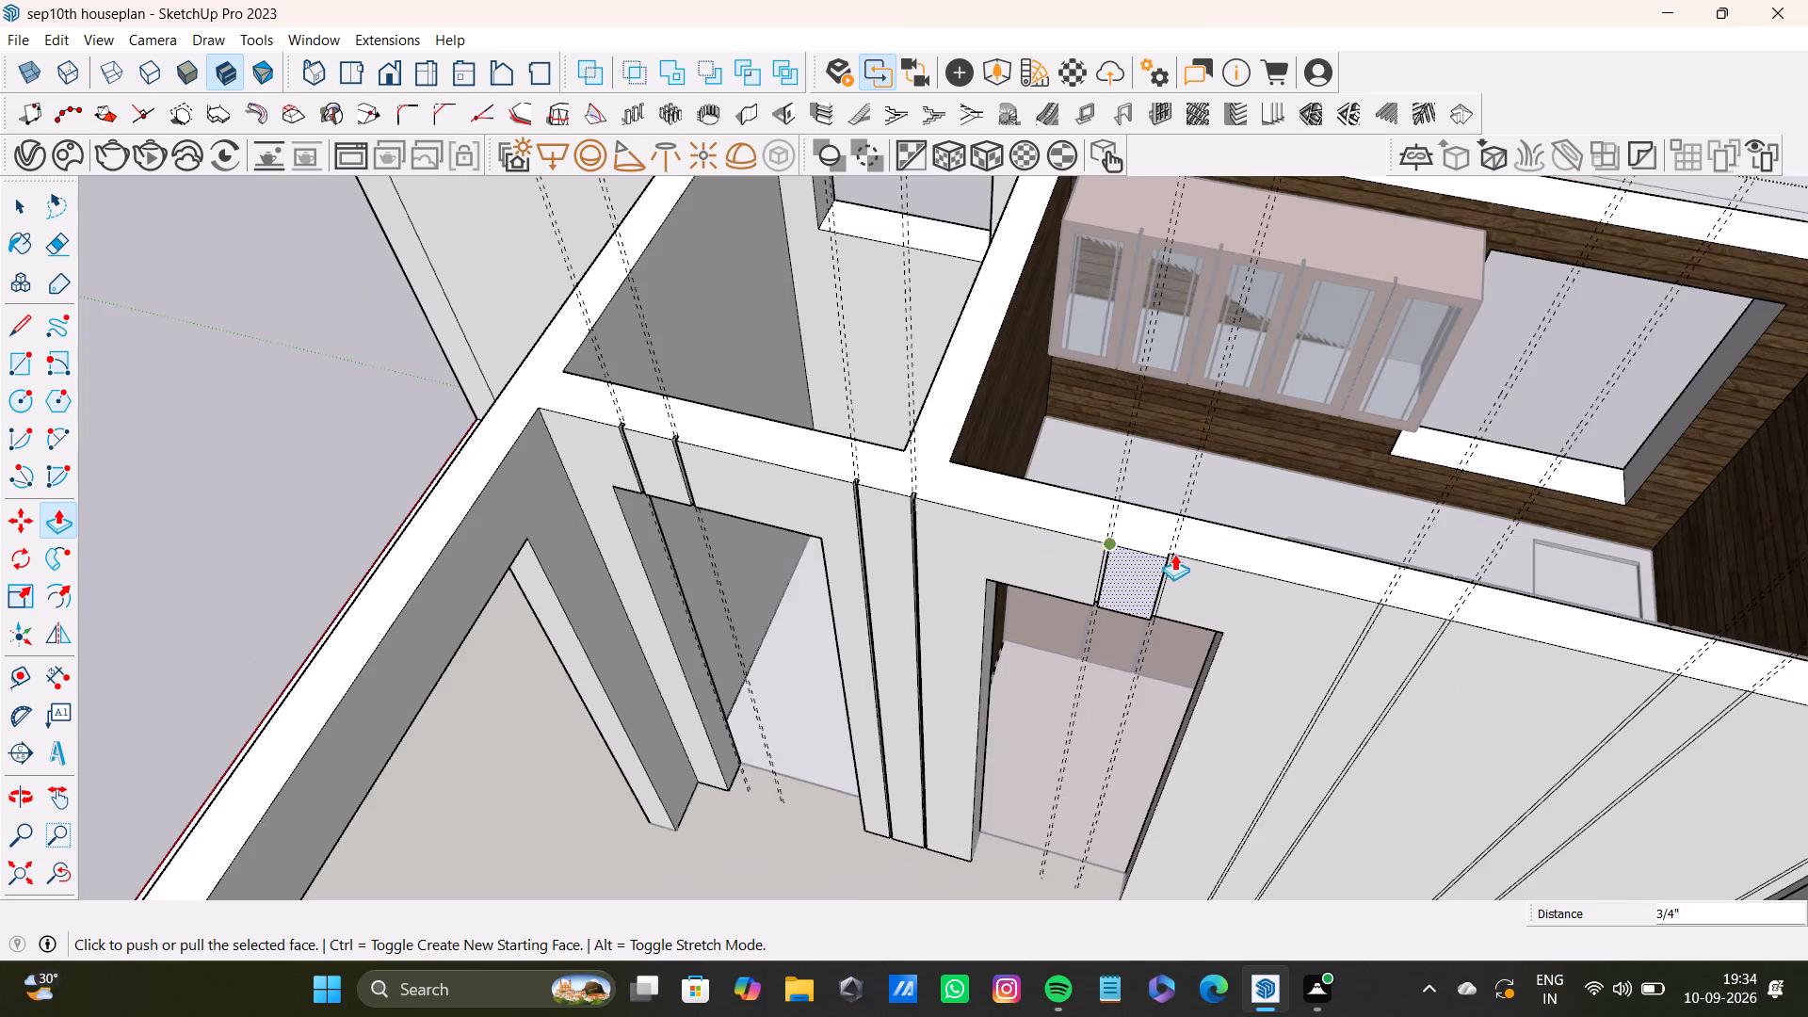
pyautogui.keyDown('shift'); pyautogui.moveTo(1174, 554); pyautogui.dragTo(1005, 573, button='middle'); pyautogui.keyUp('shift')
pyautogui.scroll(8, 1073, 571)
pyautogui.press('space')
pyautogui.click(1081, 626)
pyautogui.press('p')
pyautogui.moveTo(1030, 623); pyautogui.dragTo(931, 607)
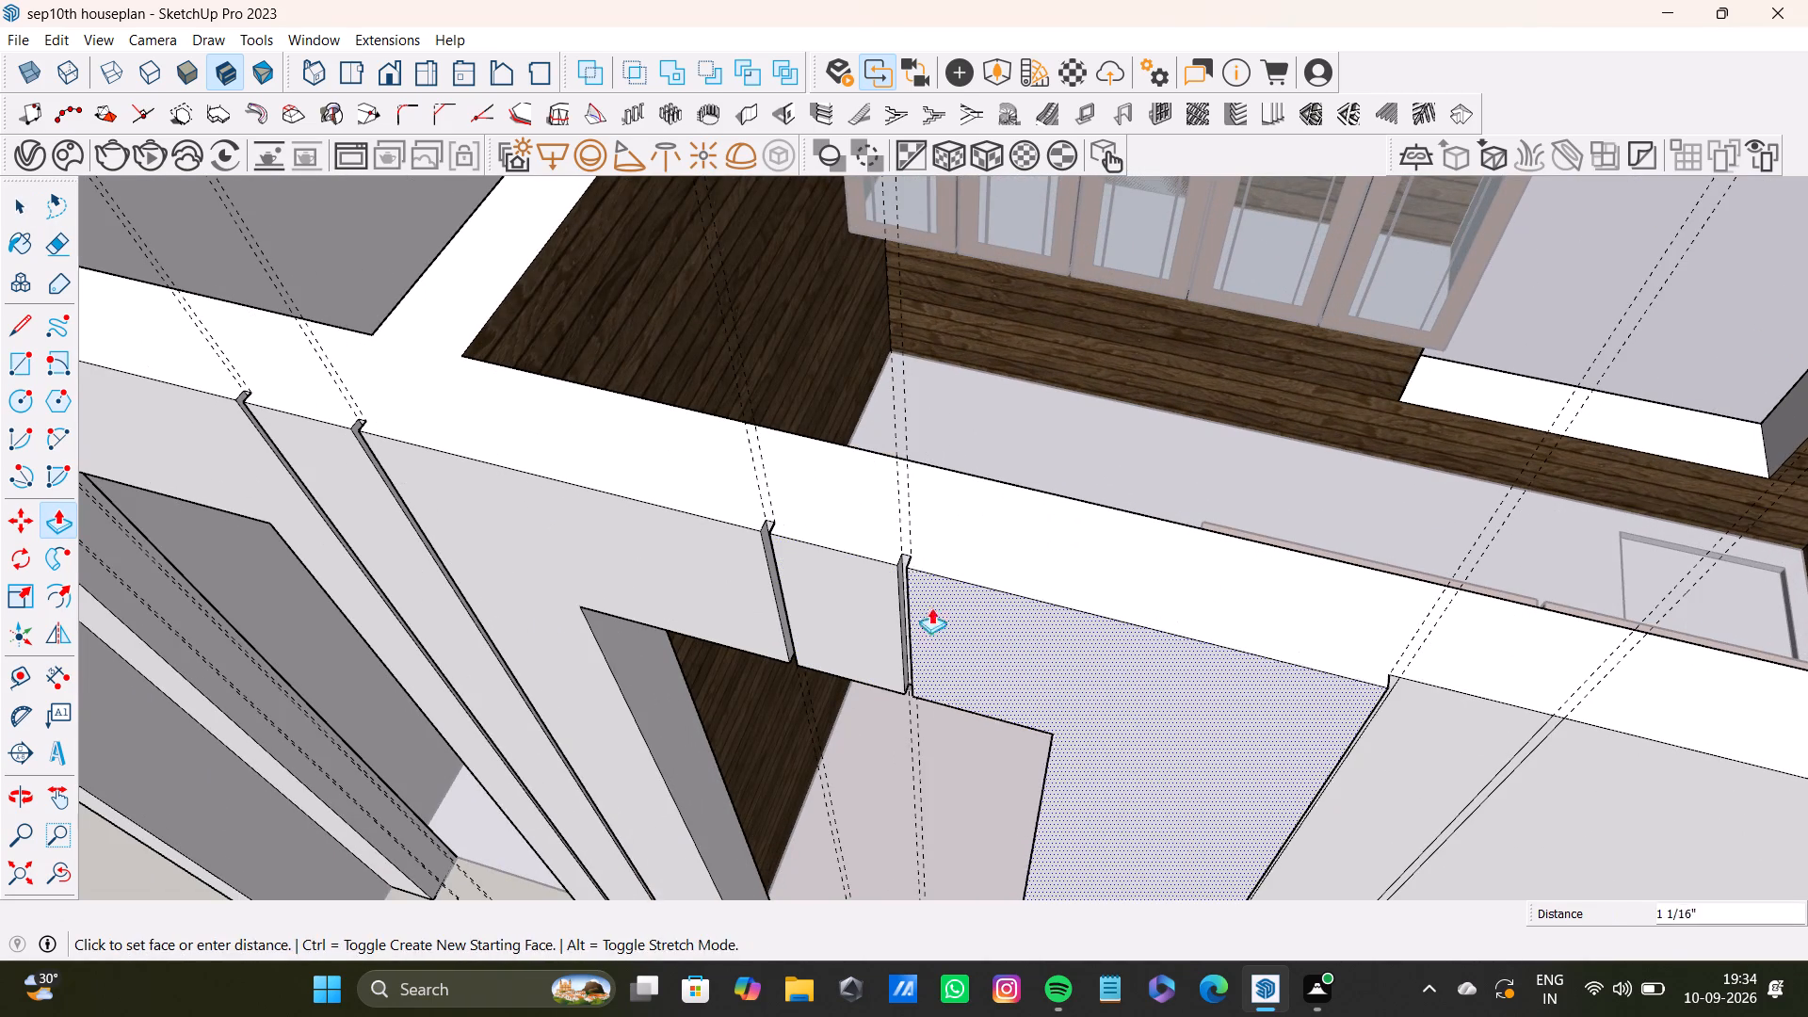
pyautogui.moveTo(931, 607); pyautogui.dragTo(877, 566)
# Push/Pull the narrow full-height panel between the seventh and eighth strips outward, flush with the adjacent panel.
pyautogui.scroll(-5, 855, 573)
pyautogui.keyDown('shift'); pyautogui.moveTo(1195, 638); pyautogui.dragTo(1041, 582, button='middle'); pyautogui.keyUp('shift')
pyautogui.scroll(4, 1067, 594)
pyautogui.press('space')
pyautogui.click(1064, 622)
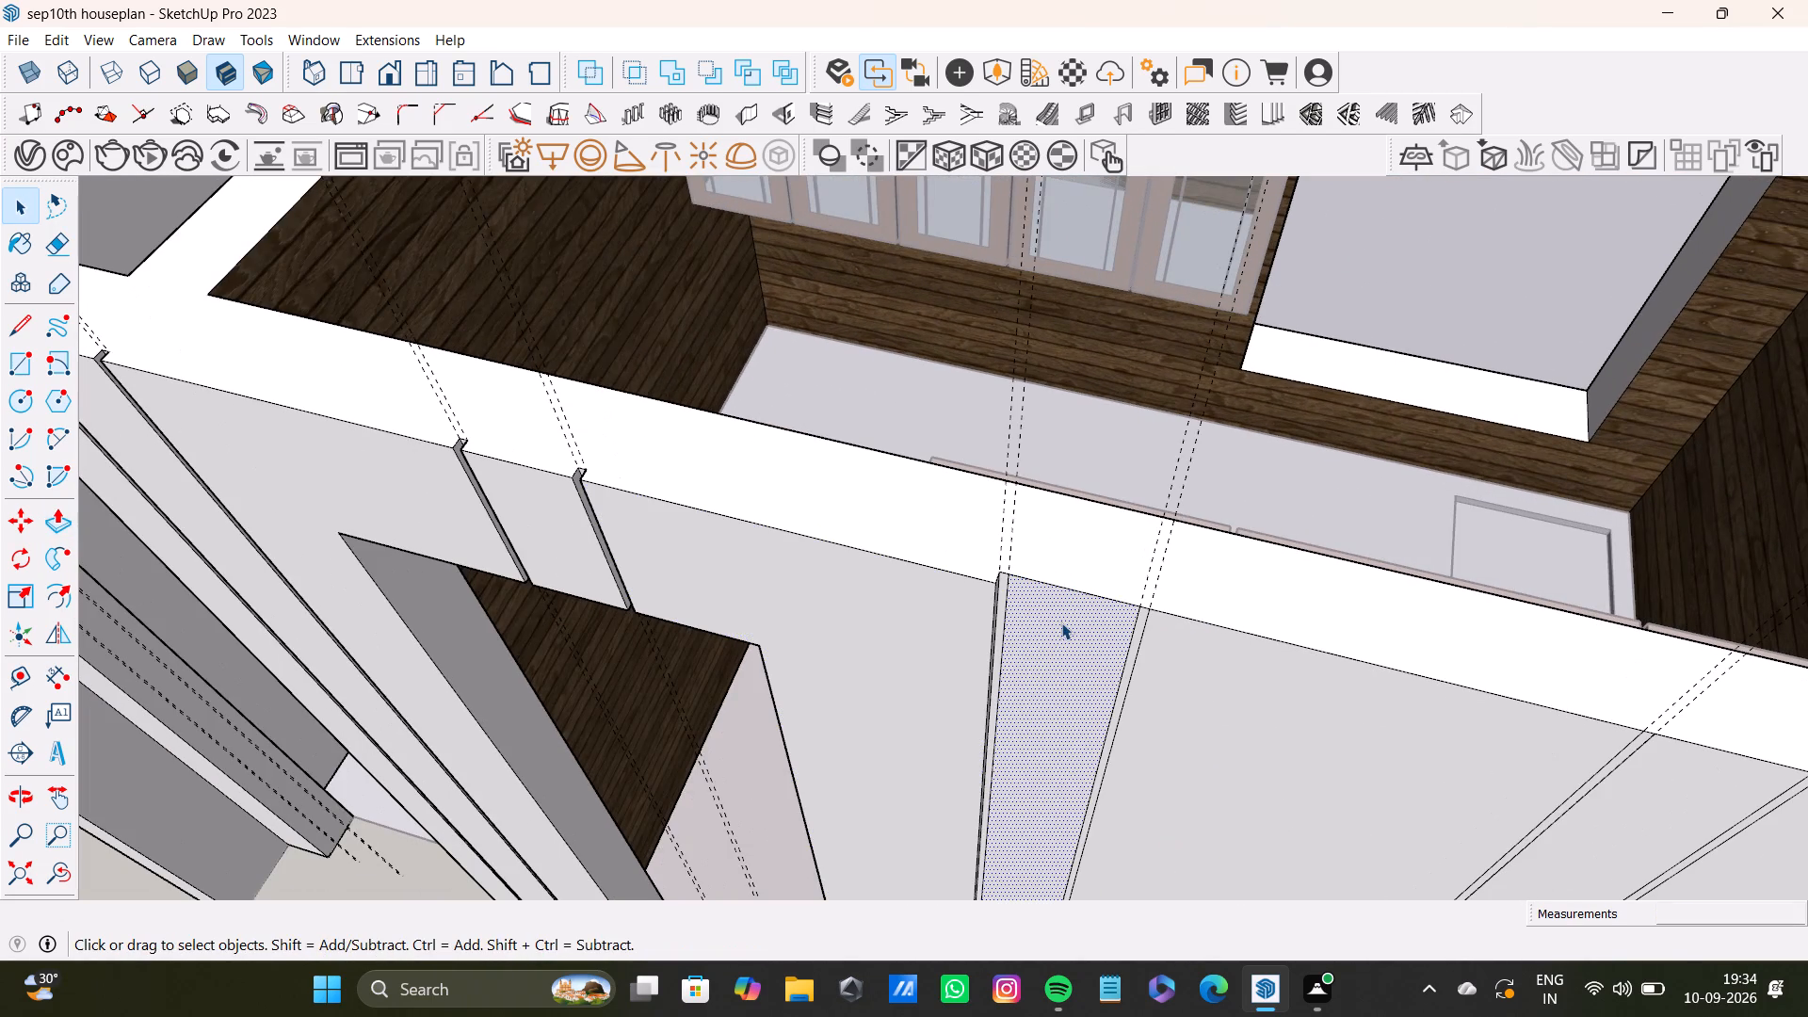
pyautogui.press('p')
pyautogui.moveTo(1050, 623); pyautogui.dragTo(966, 603)
# Push/Pull the wide full-height panel between the eighth and ninth strips outward by 3/4".
pyautogui.scroll(-4, 960, 593)
pyautogui.keyDown('shift'); pyautogui.moveTo(1143, 705); pyautogui.dragTo(942, 585, button='middle'); pyautogui.keyUp('shift')
pyautogui.press('space')
pyautogui.click(1000, 568)
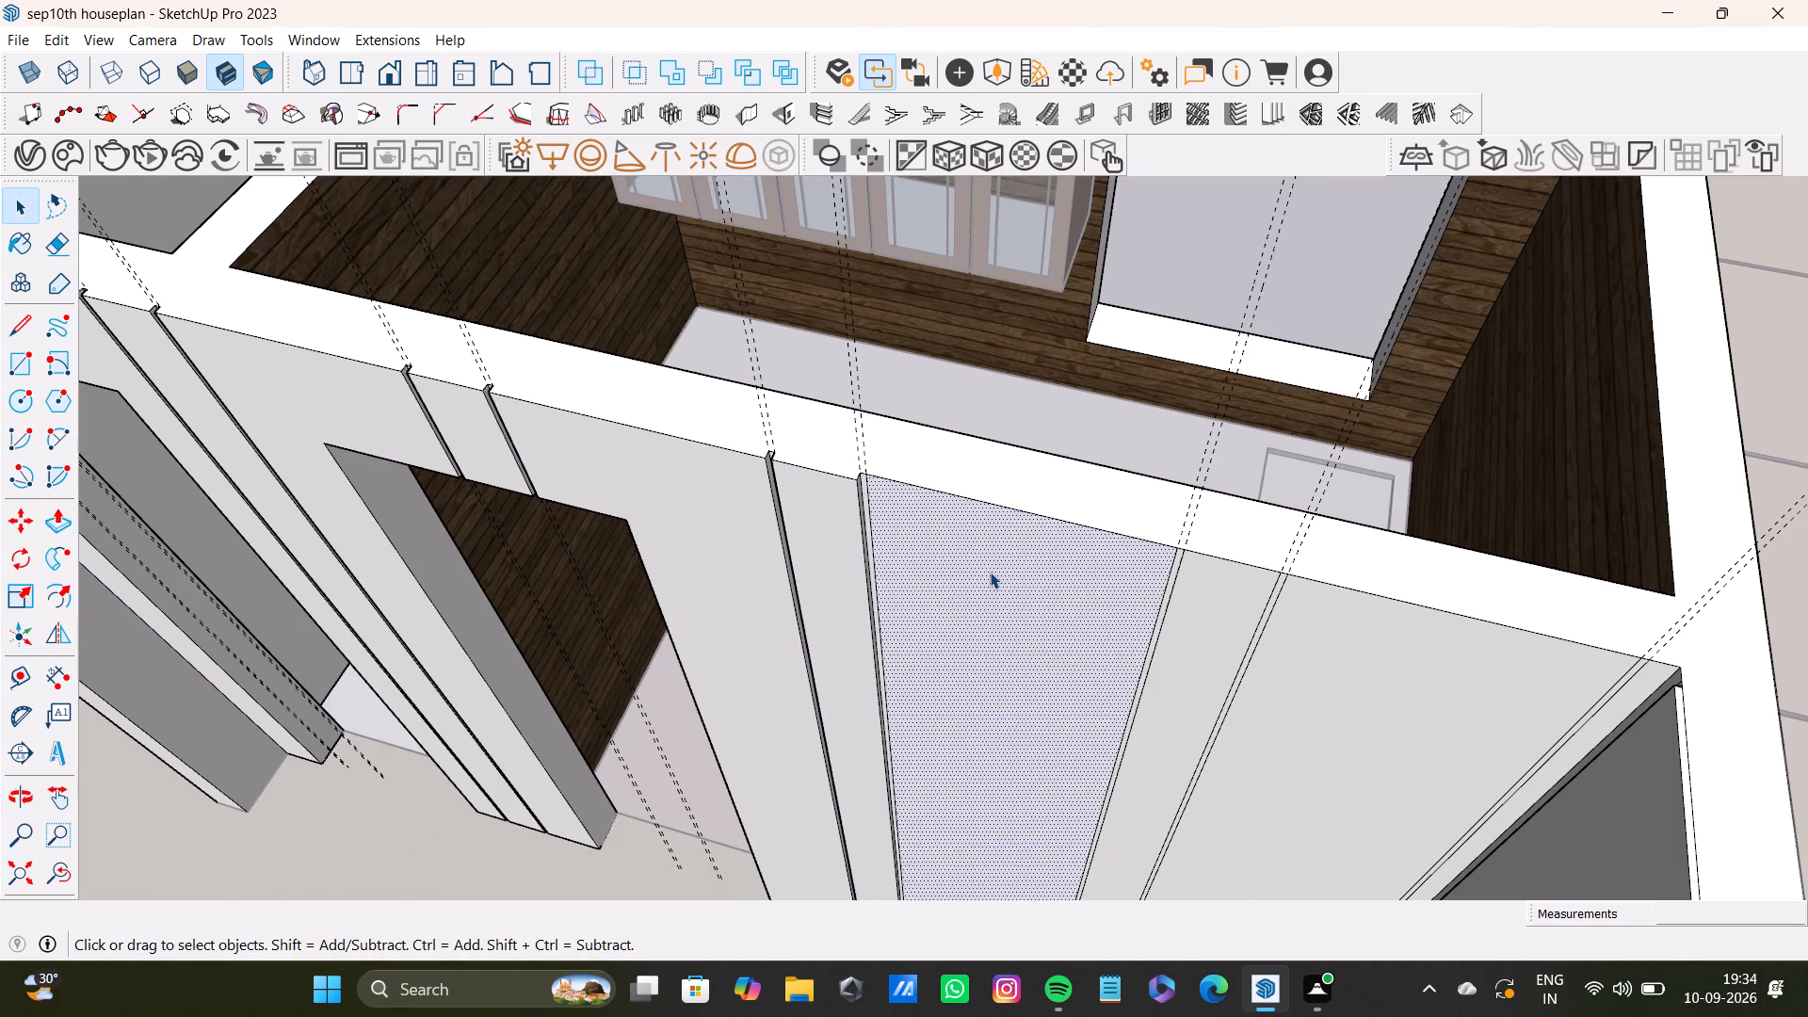
pyautogui.press('p')
pyautogui.moveTo(989, 572); pyautogui.dragTo(832, 491)
# Push/Pull the narrow full-height panel between the ninth and tenth strips outward by 3/4".
pyautogui.scroll(-4, 854, 466)
pyautogui.keyDown('shift'); pyautogui.moveTo(982, 504); pyautogui.dragTo(886, 450, button='middle'); pyautogui.keyUp('shift')
pyautogui.scroll(2, 1035, 431)
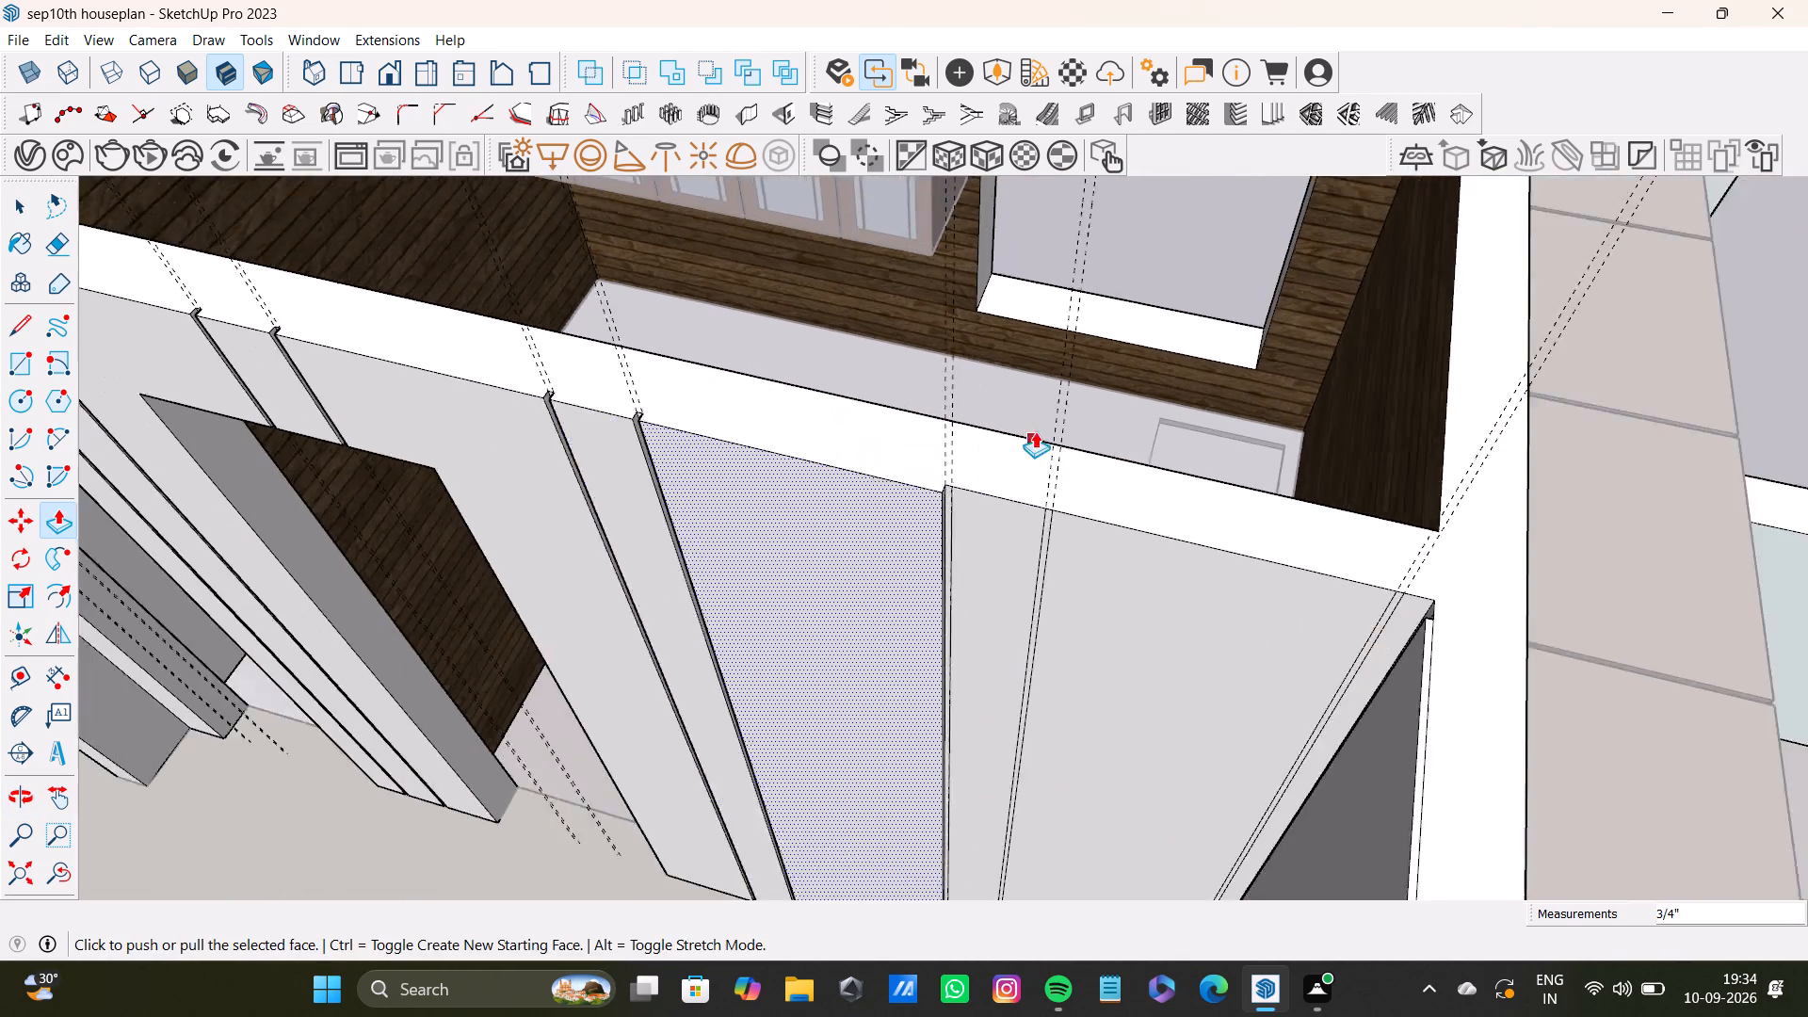
pyautogui.scroll(4, 1035, 431)
pyautogui.press('space')
pyautogui.click(990, 561)
pyautogui.press('p')
pyautogui.moveTo(988, 561); pyautogui.dragTo(831, 503)
# Push/Pull the last wide panel, between the tenth strip and the strips at the wall corner, outward to match its neighbour.
pyautogui.scroll(-4, 845, 497)
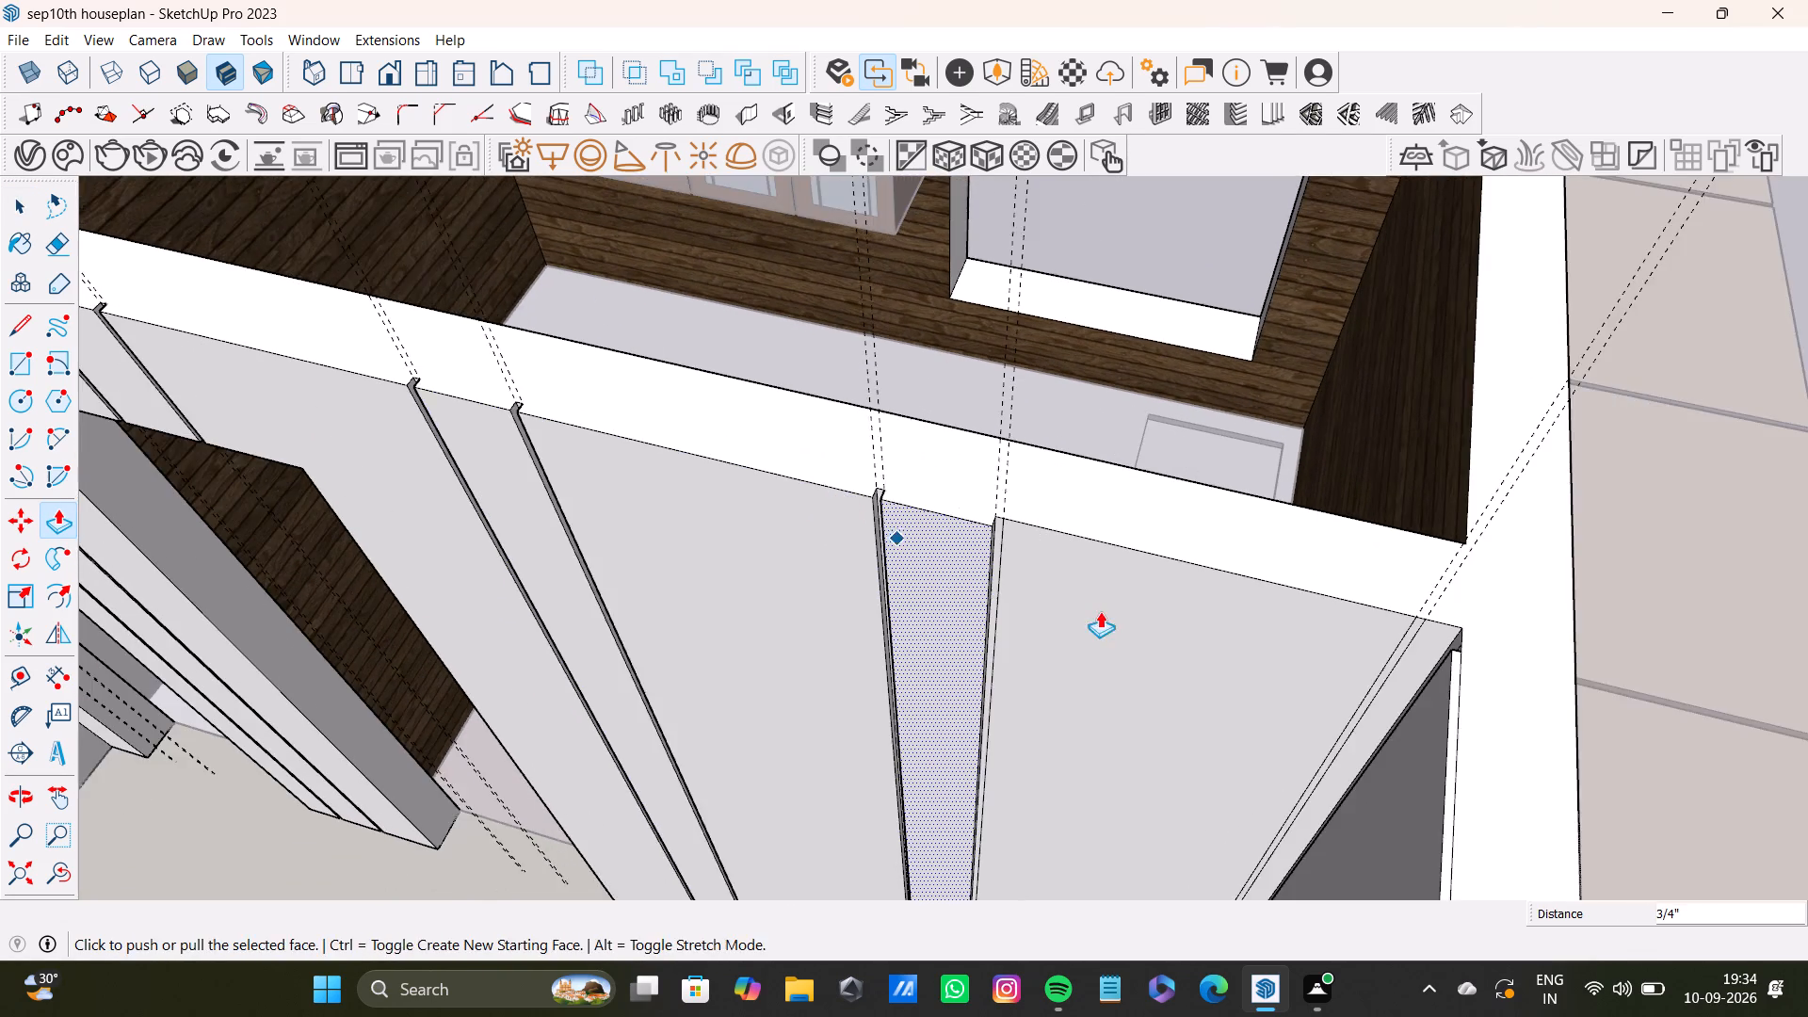
pyautogui.keyDown('shift'); pyautogui.moveTo(1101, 611); pyautogui.dragTo(985, 512, button='middle'); pyautogui.keyUp('shift')
pyautogui.press('space')
pyautogui.click(999, 507)
pyautogui.press('p')
pyautogui.moveTo(984, 508); pyautogui.dragTo(849, 433)
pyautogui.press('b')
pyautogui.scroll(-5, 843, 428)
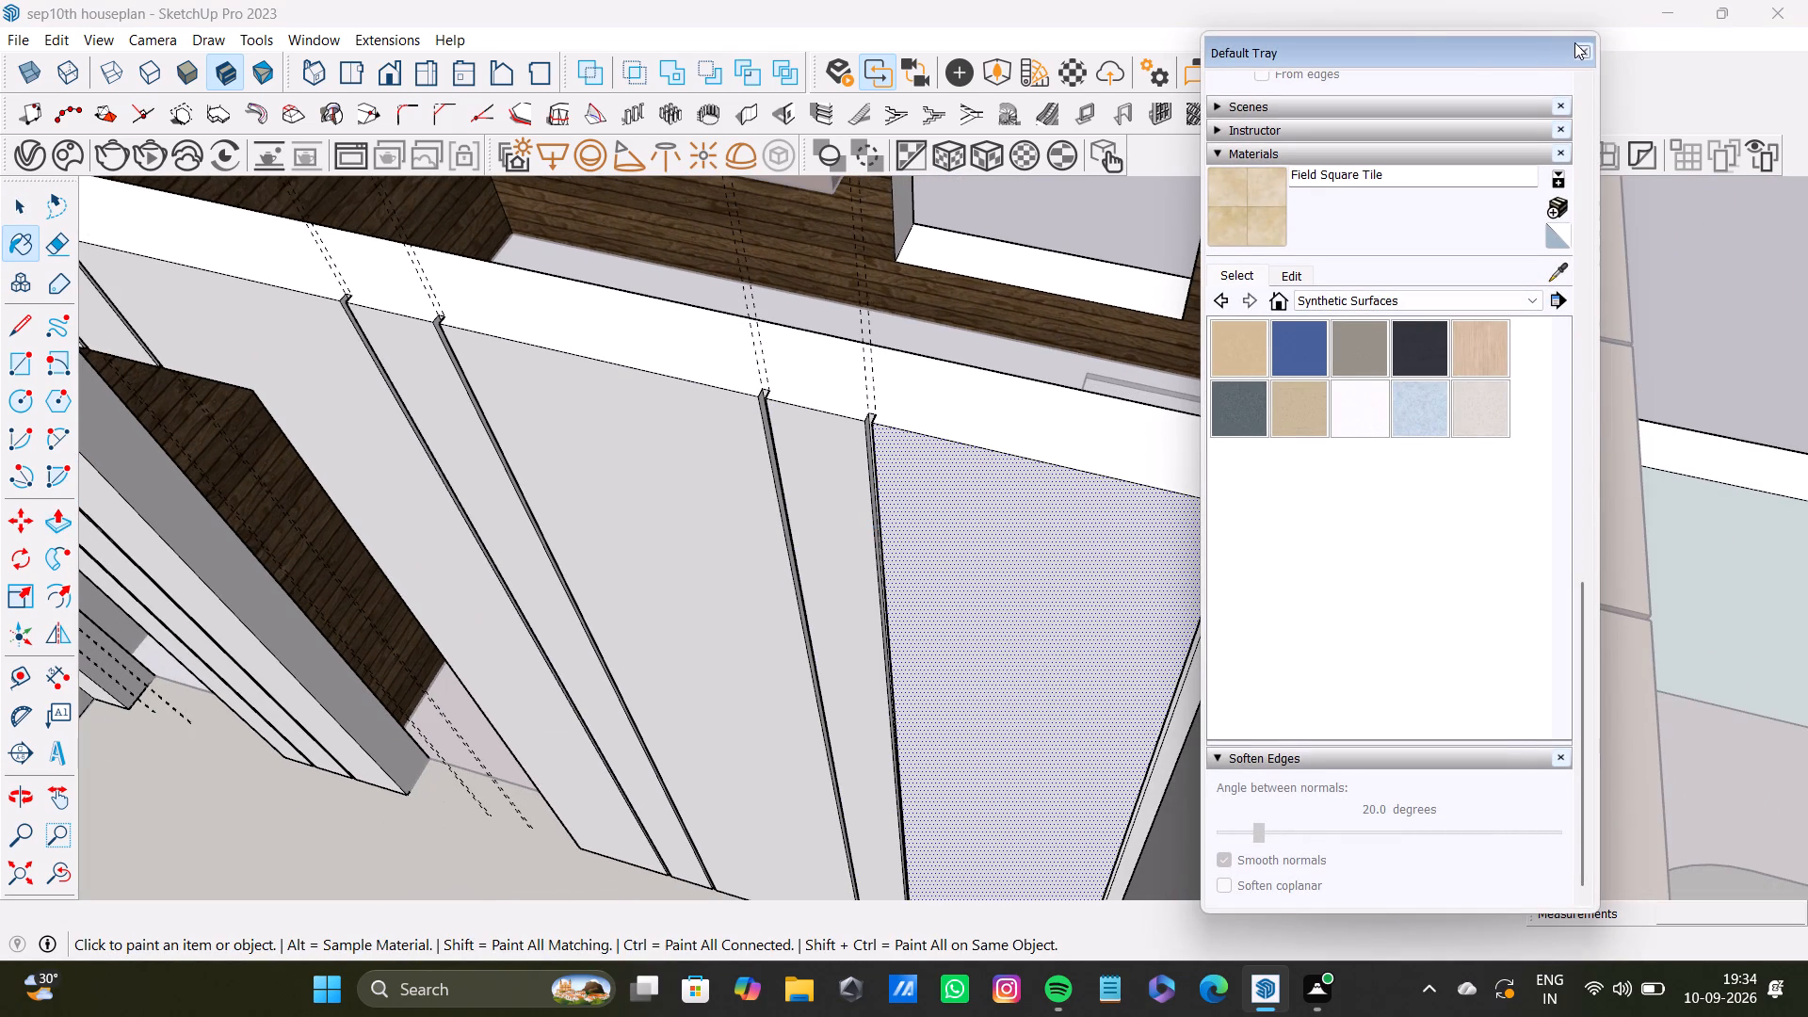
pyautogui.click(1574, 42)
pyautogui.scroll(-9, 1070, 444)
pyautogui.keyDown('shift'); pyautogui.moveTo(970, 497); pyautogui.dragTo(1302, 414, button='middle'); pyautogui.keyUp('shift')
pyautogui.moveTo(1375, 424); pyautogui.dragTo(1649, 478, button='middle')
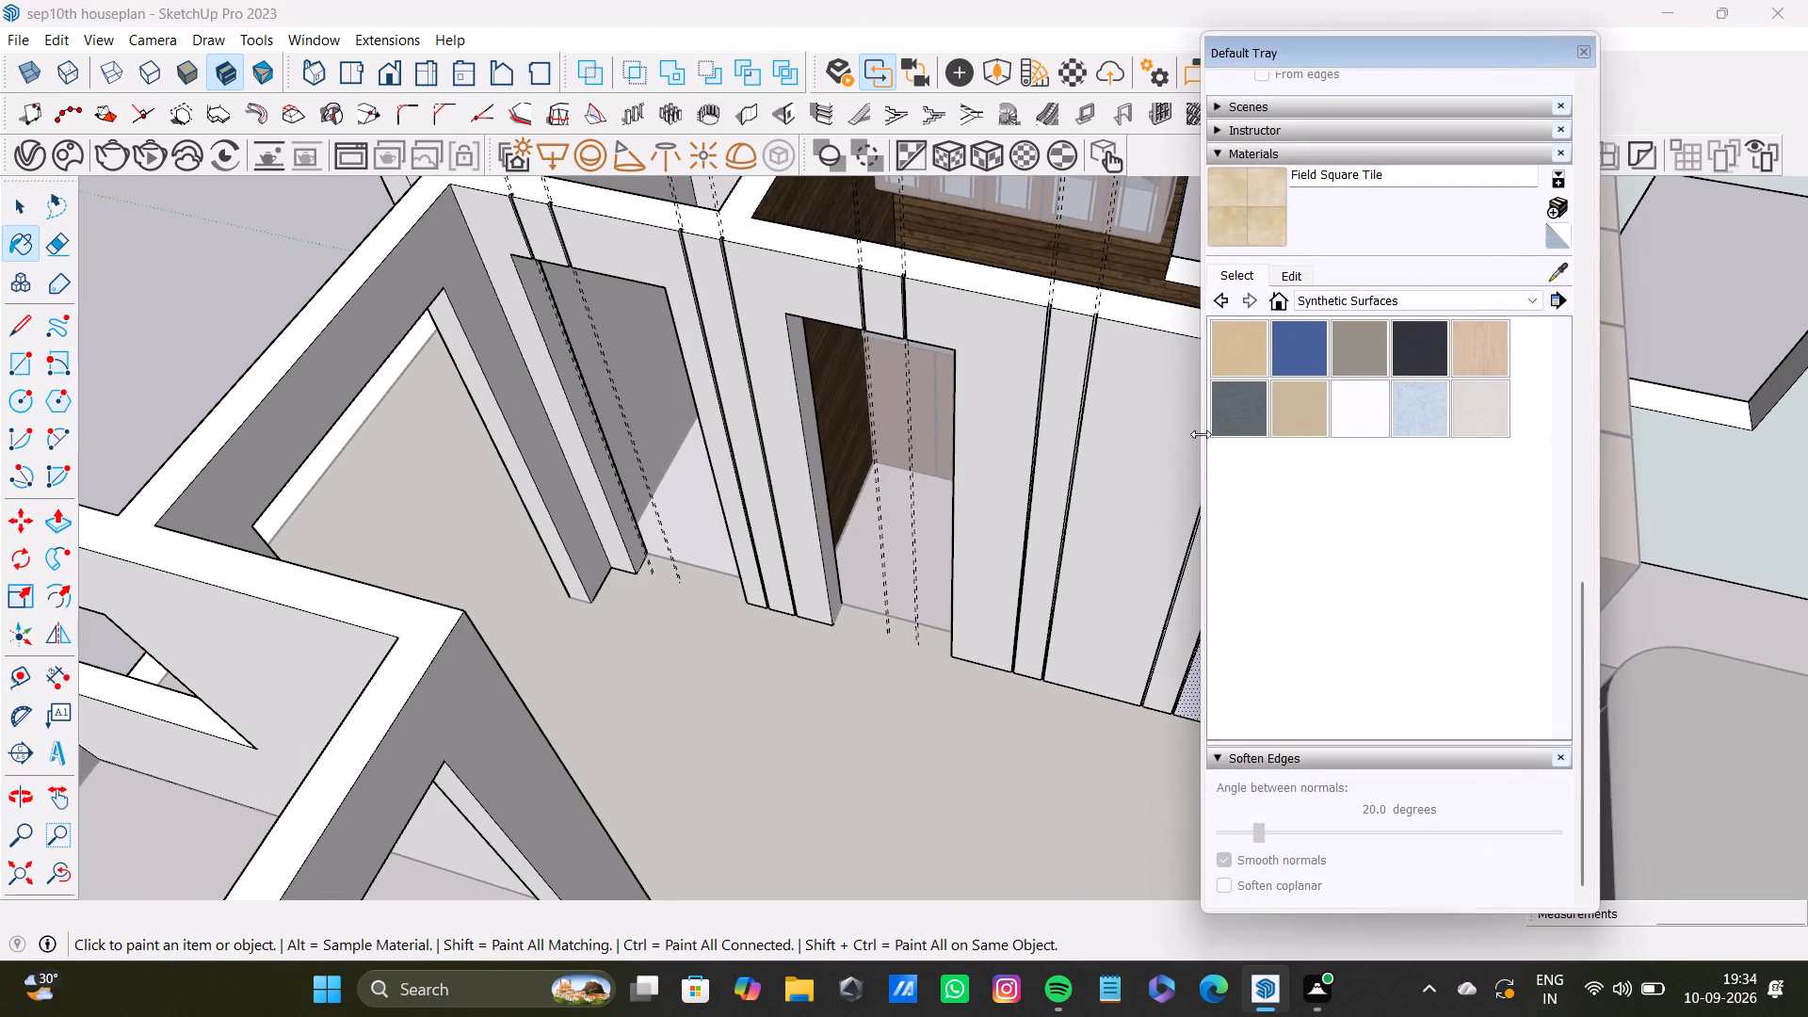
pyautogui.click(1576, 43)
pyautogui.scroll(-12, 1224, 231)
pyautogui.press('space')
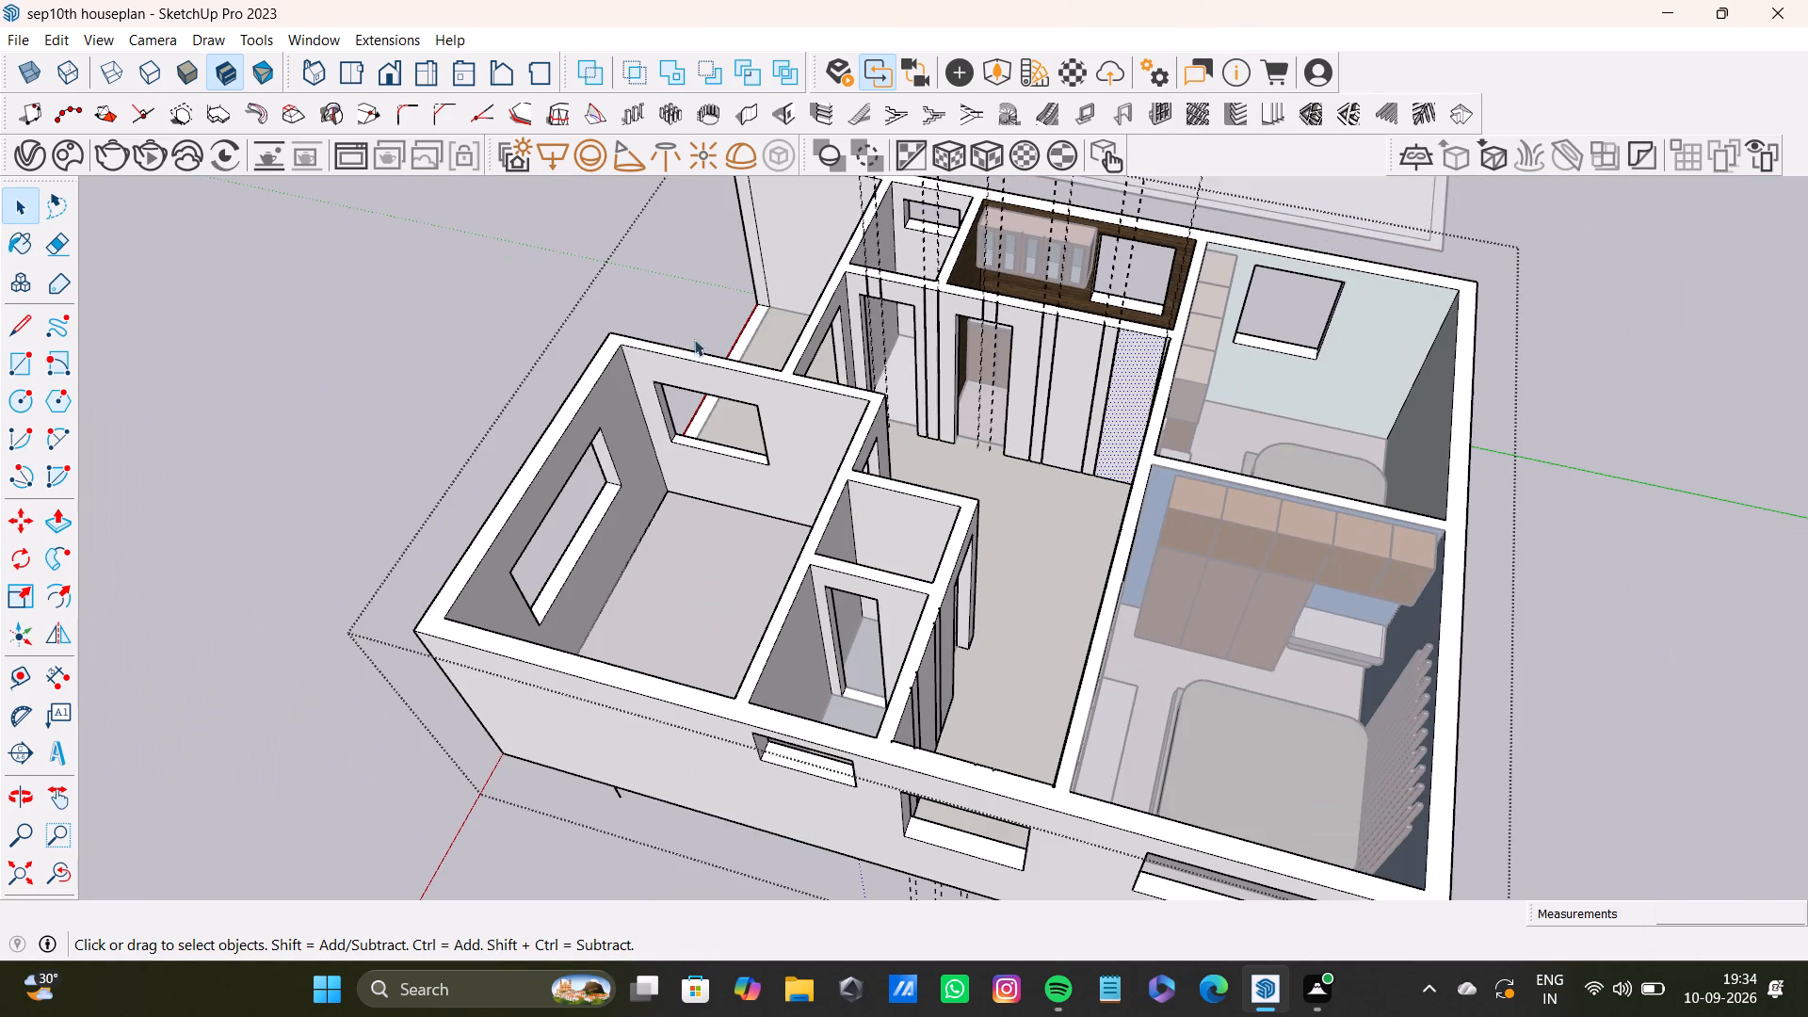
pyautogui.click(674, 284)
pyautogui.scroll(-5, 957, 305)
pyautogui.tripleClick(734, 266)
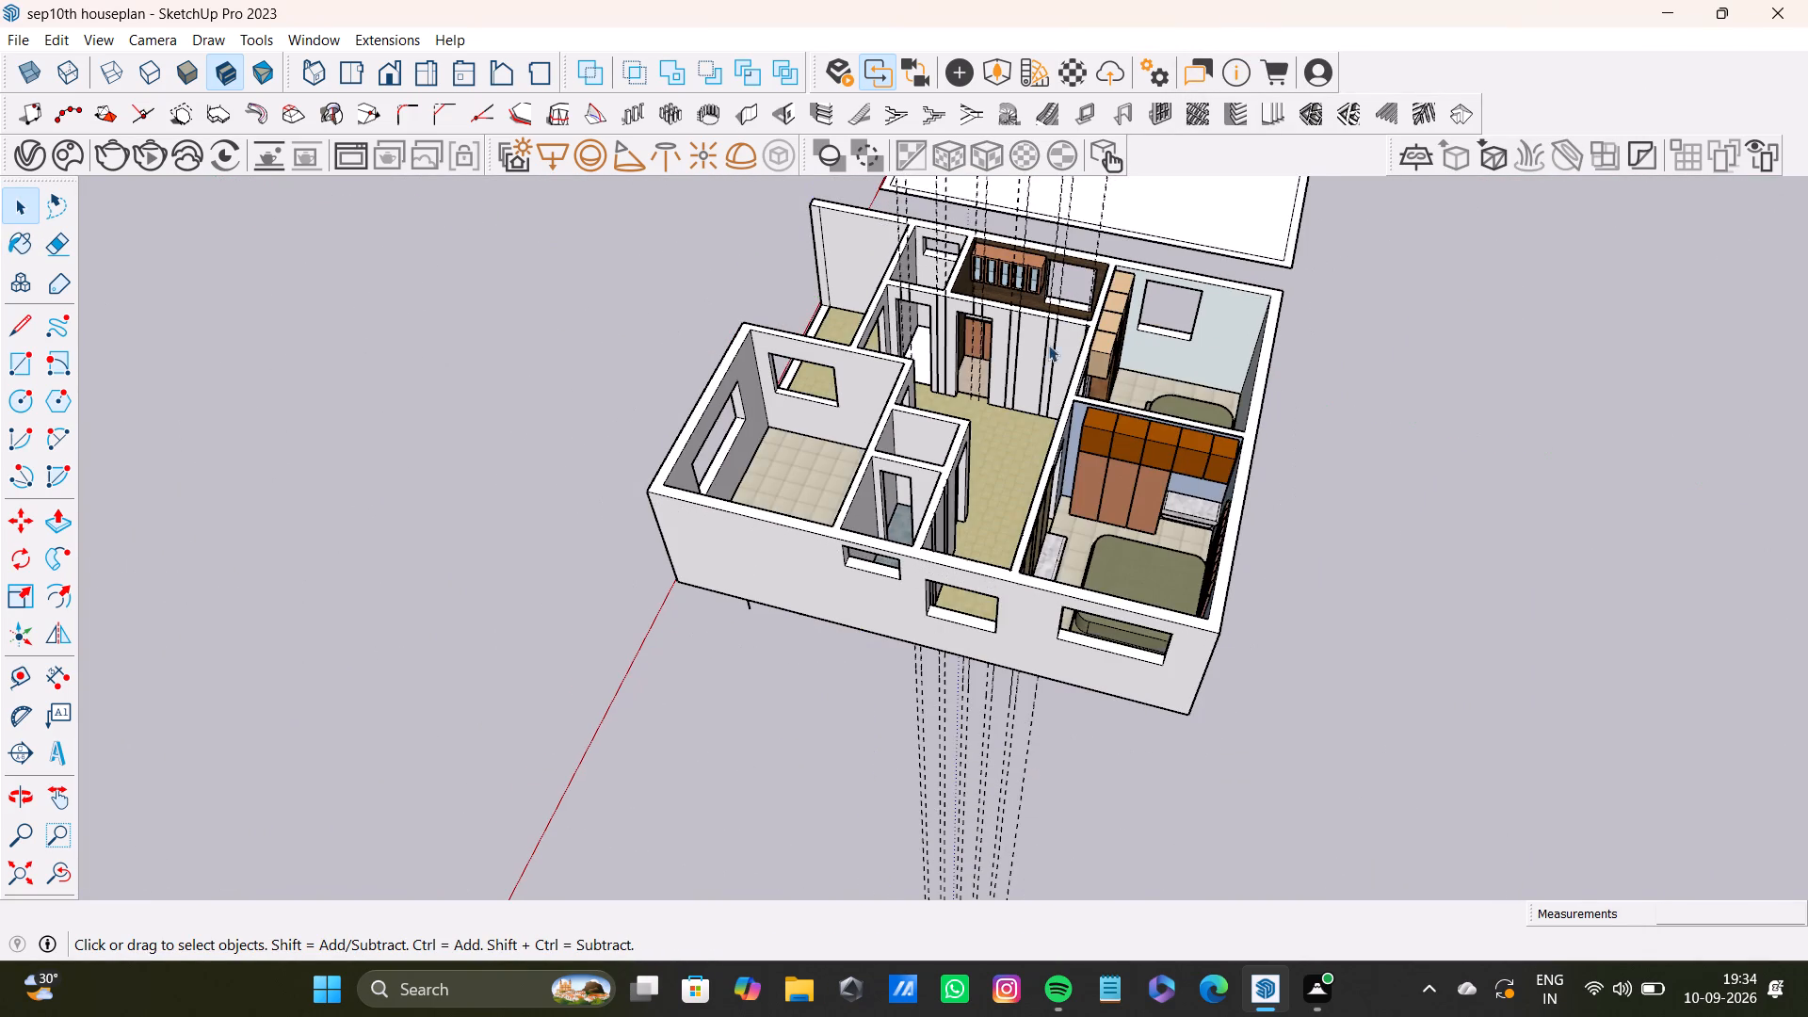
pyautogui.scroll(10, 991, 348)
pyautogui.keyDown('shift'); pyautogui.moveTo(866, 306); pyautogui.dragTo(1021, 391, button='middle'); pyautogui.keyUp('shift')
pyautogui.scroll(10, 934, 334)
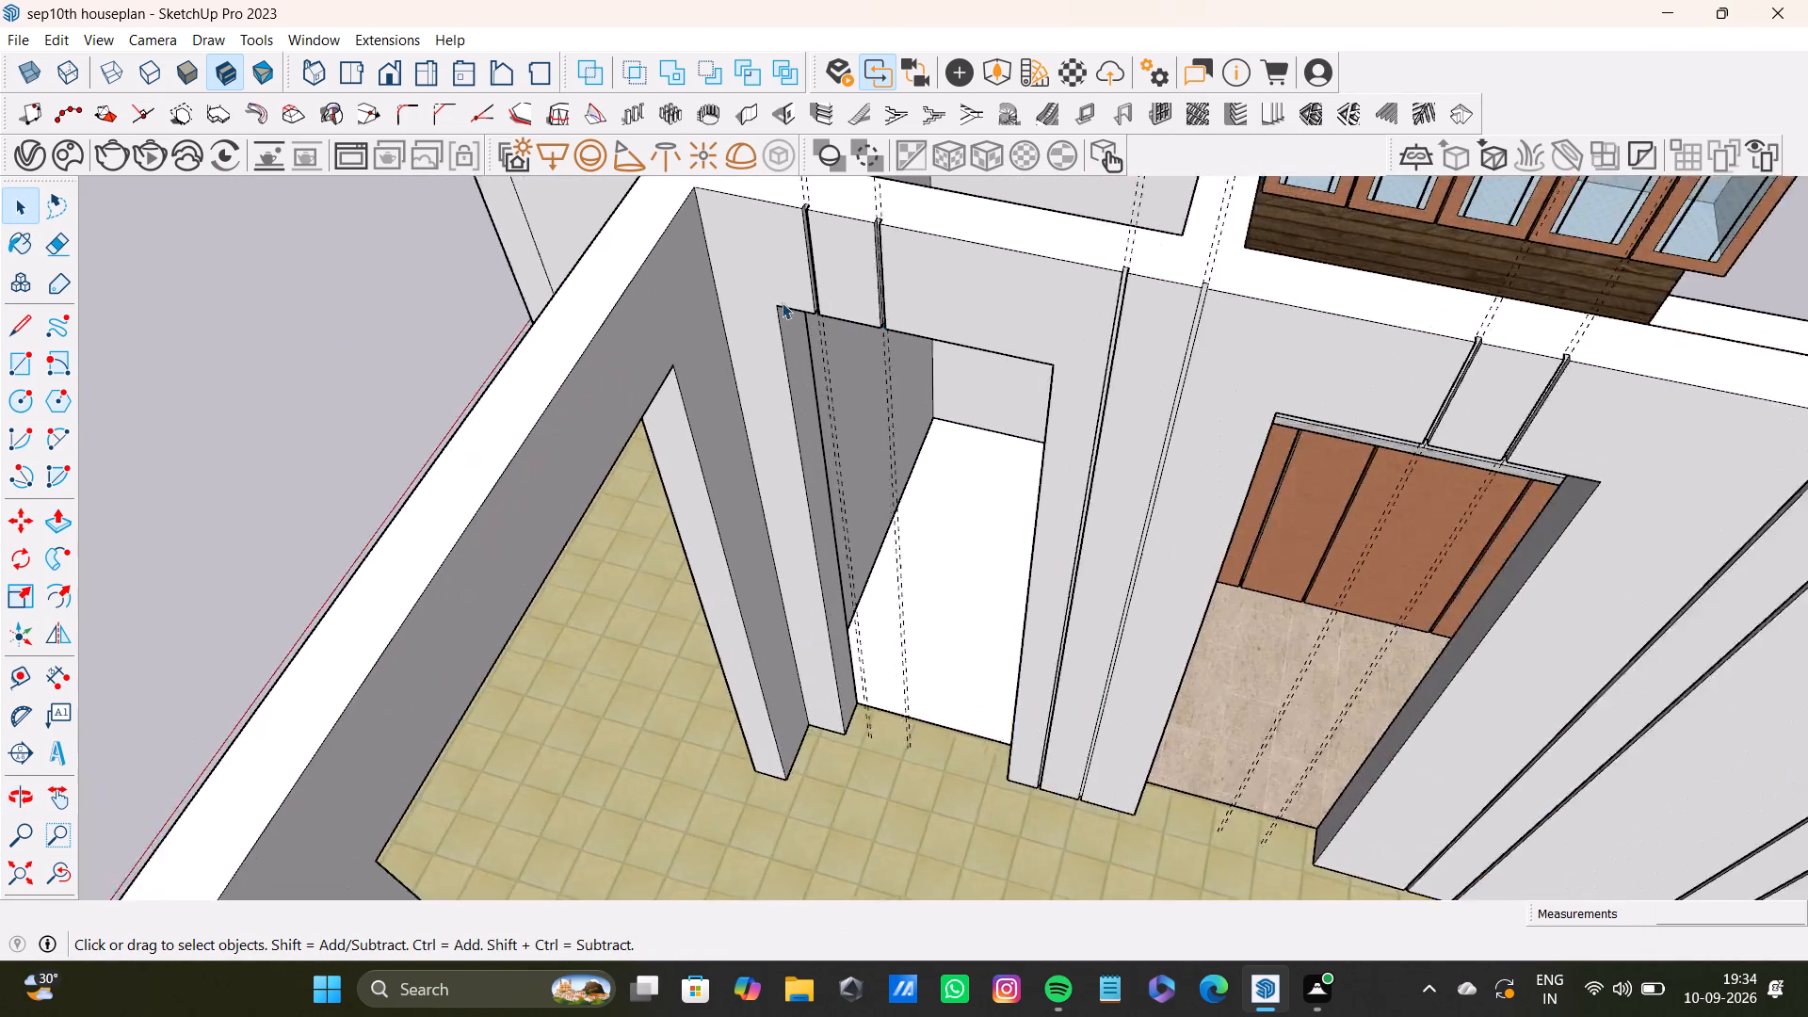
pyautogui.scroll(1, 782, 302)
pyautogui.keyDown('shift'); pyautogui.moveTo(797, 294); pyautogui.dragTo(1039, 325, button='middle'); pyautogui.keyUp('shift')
# Open the wall group for editing and select the panel faces around the left doorway through the narrow panel between the doorways.
pyautogui.scroll(3, 1002, 311)
pyautogui.keyDown('shift'); pyautogui.click(1033, 274); pyautogui.keyUp('shift')
pyautogui.keyDown('shift'); pyautogui.doubleClick(1034, 272); pyautogui.keyUp('shift')
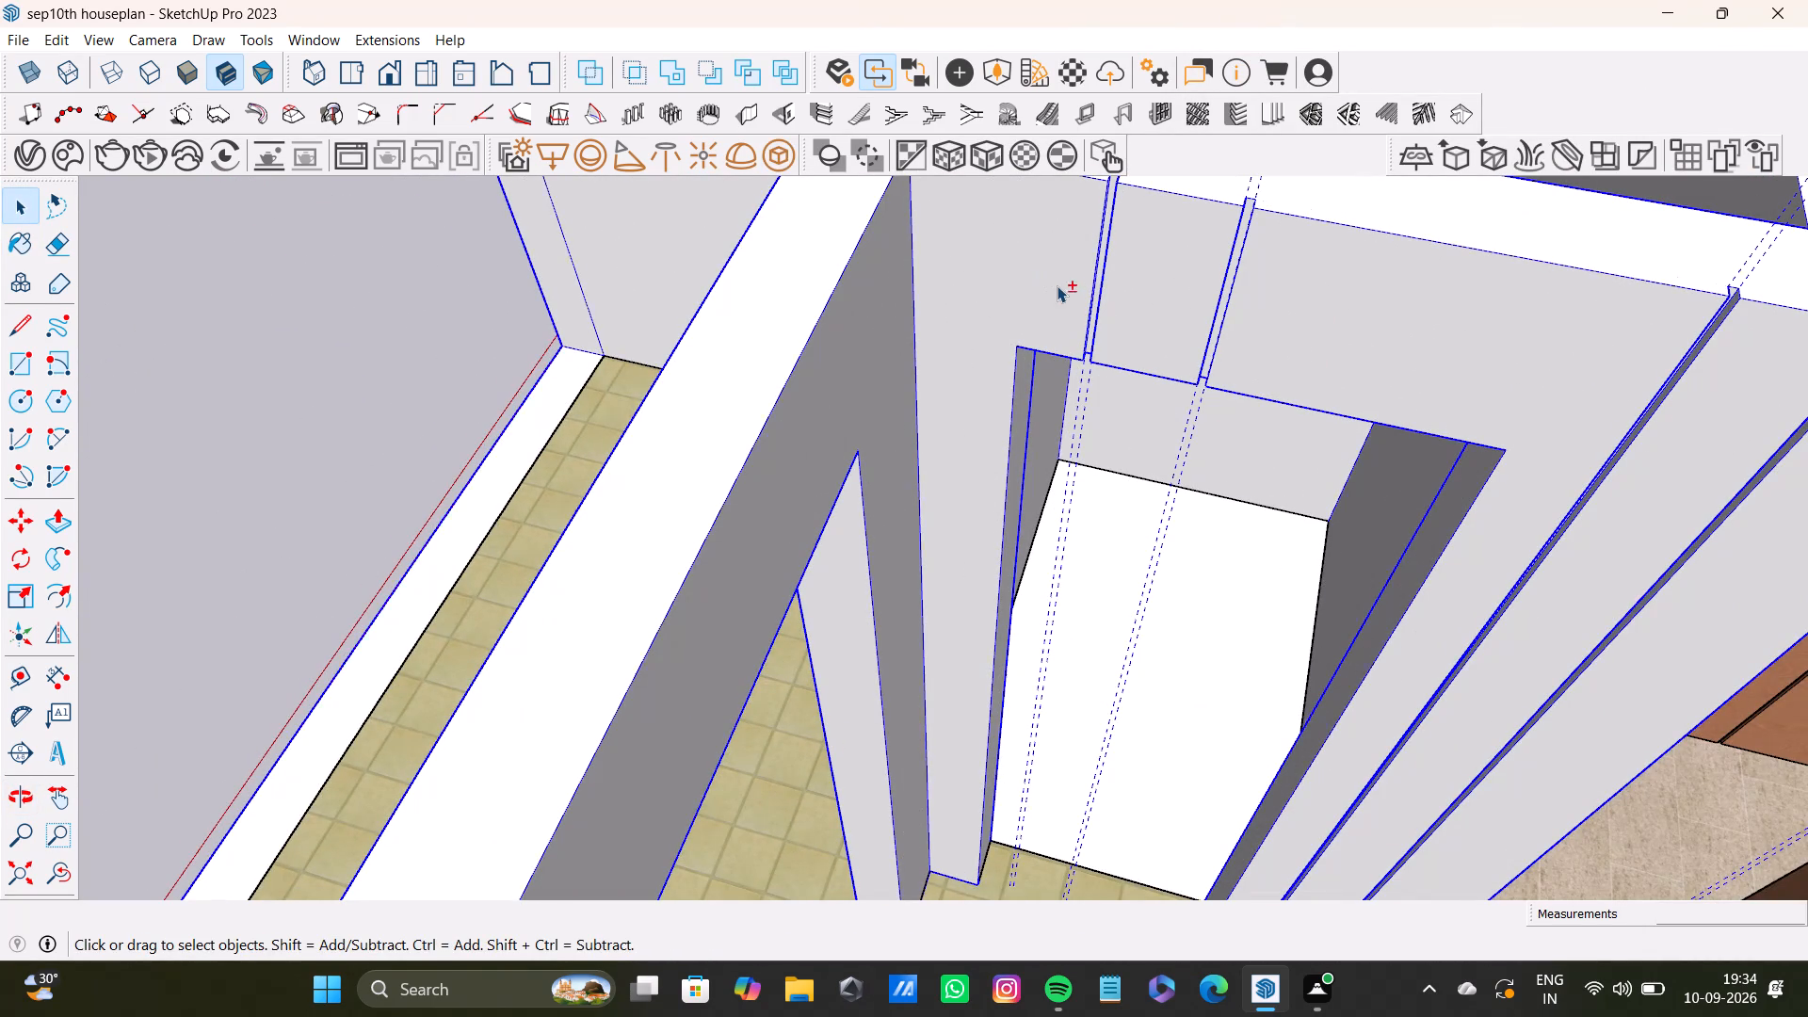
pyautogui.keyDown('shift'); pyautogui.click(1060, 290); pyautogui.keyUp('shift')
pyautogui.click(1062, 282)
pyautogui.keyDown('shift'); pyautogui.moveTo(1071, 271); pyautogui.dragTo(903, 410, button='middle'); pyautogui.keyUp('shift')
pyautogui.keyDown('shift'); pyautogui.click(983, 387); pyautogui.keyUp('shift')
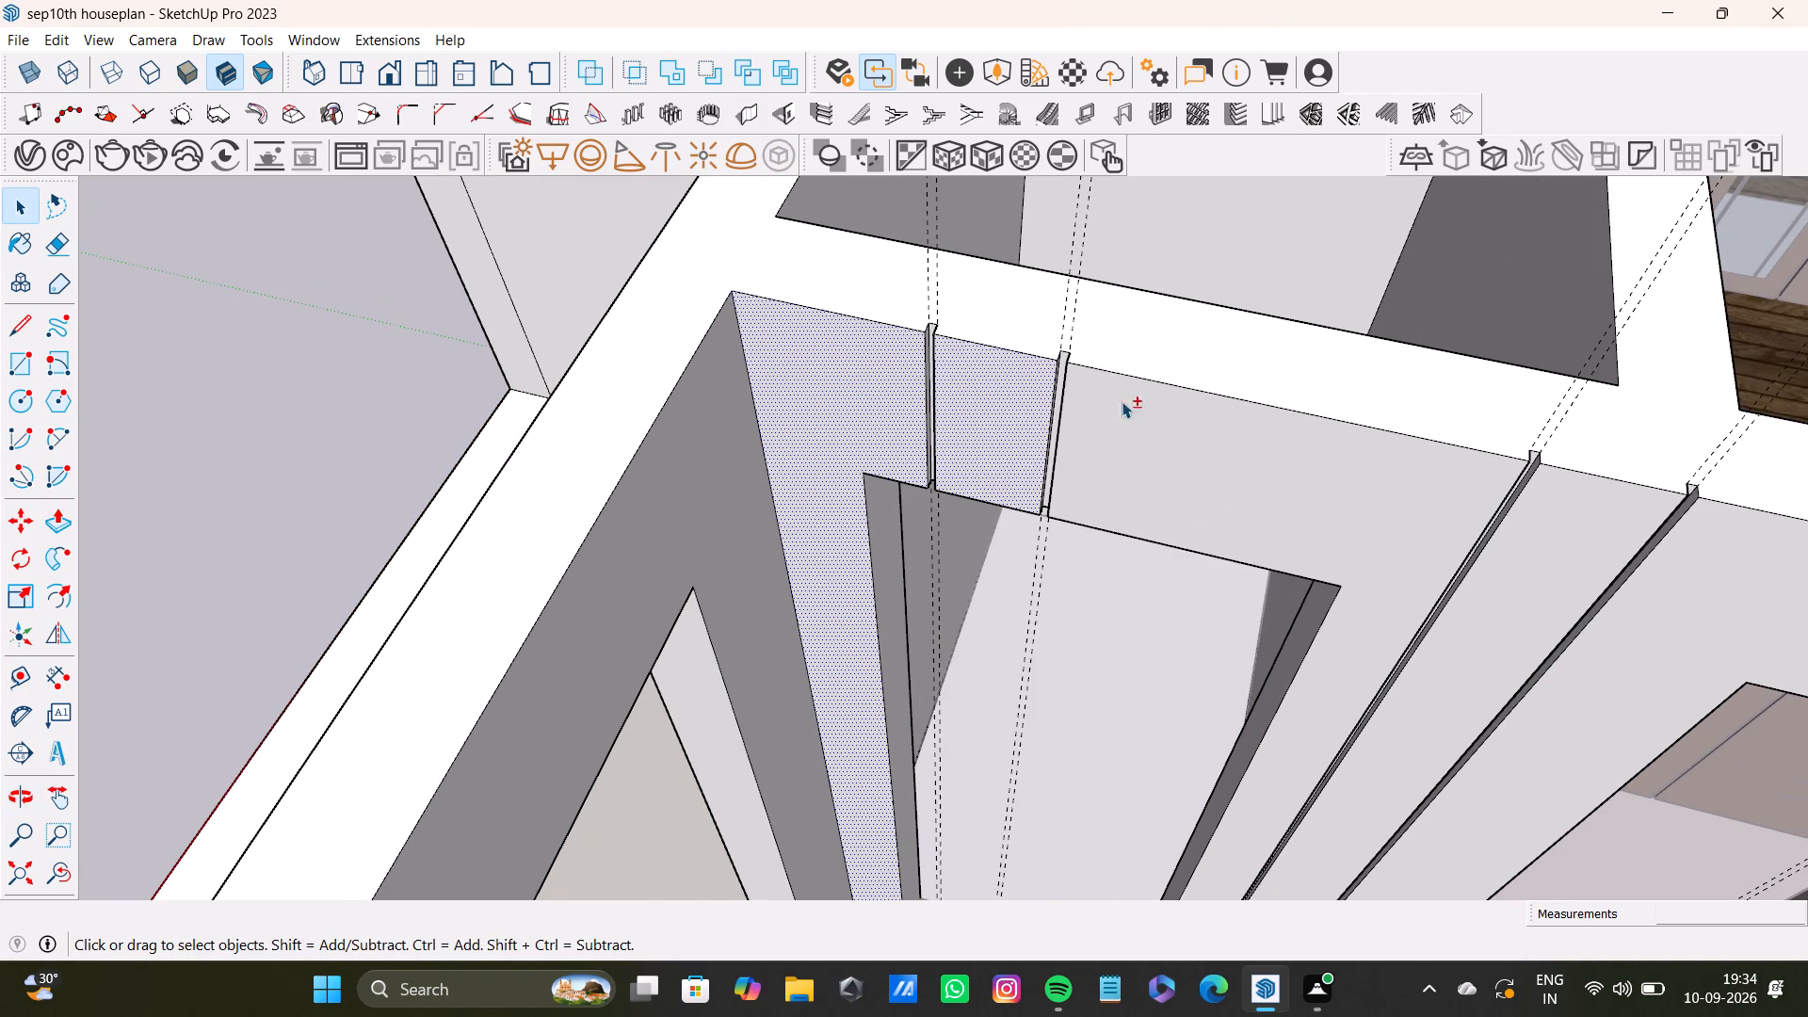
pyautogui.keyDown('shift'); pyautogui.click(1143, 408); pyautogui.keyUp('shift')
pyautogui.keyDown('shift'); pyautogui.moveTo(1410, 477); pyautogui.dragTo(1164, 402, button='middle'); pyautogui.keyUp('shift')
pyautogui.keyDown('shift'); pyautogui.click(1298, 435); pyautogui.keyUp('shift')
# Add the panel faces around the right doorway and all those beyond it up to the wall corner to the selection.
pyautogui.keyDown('shift'); pyautogui.middleClick(1504, 481); pyautogui.keyUp('shift')
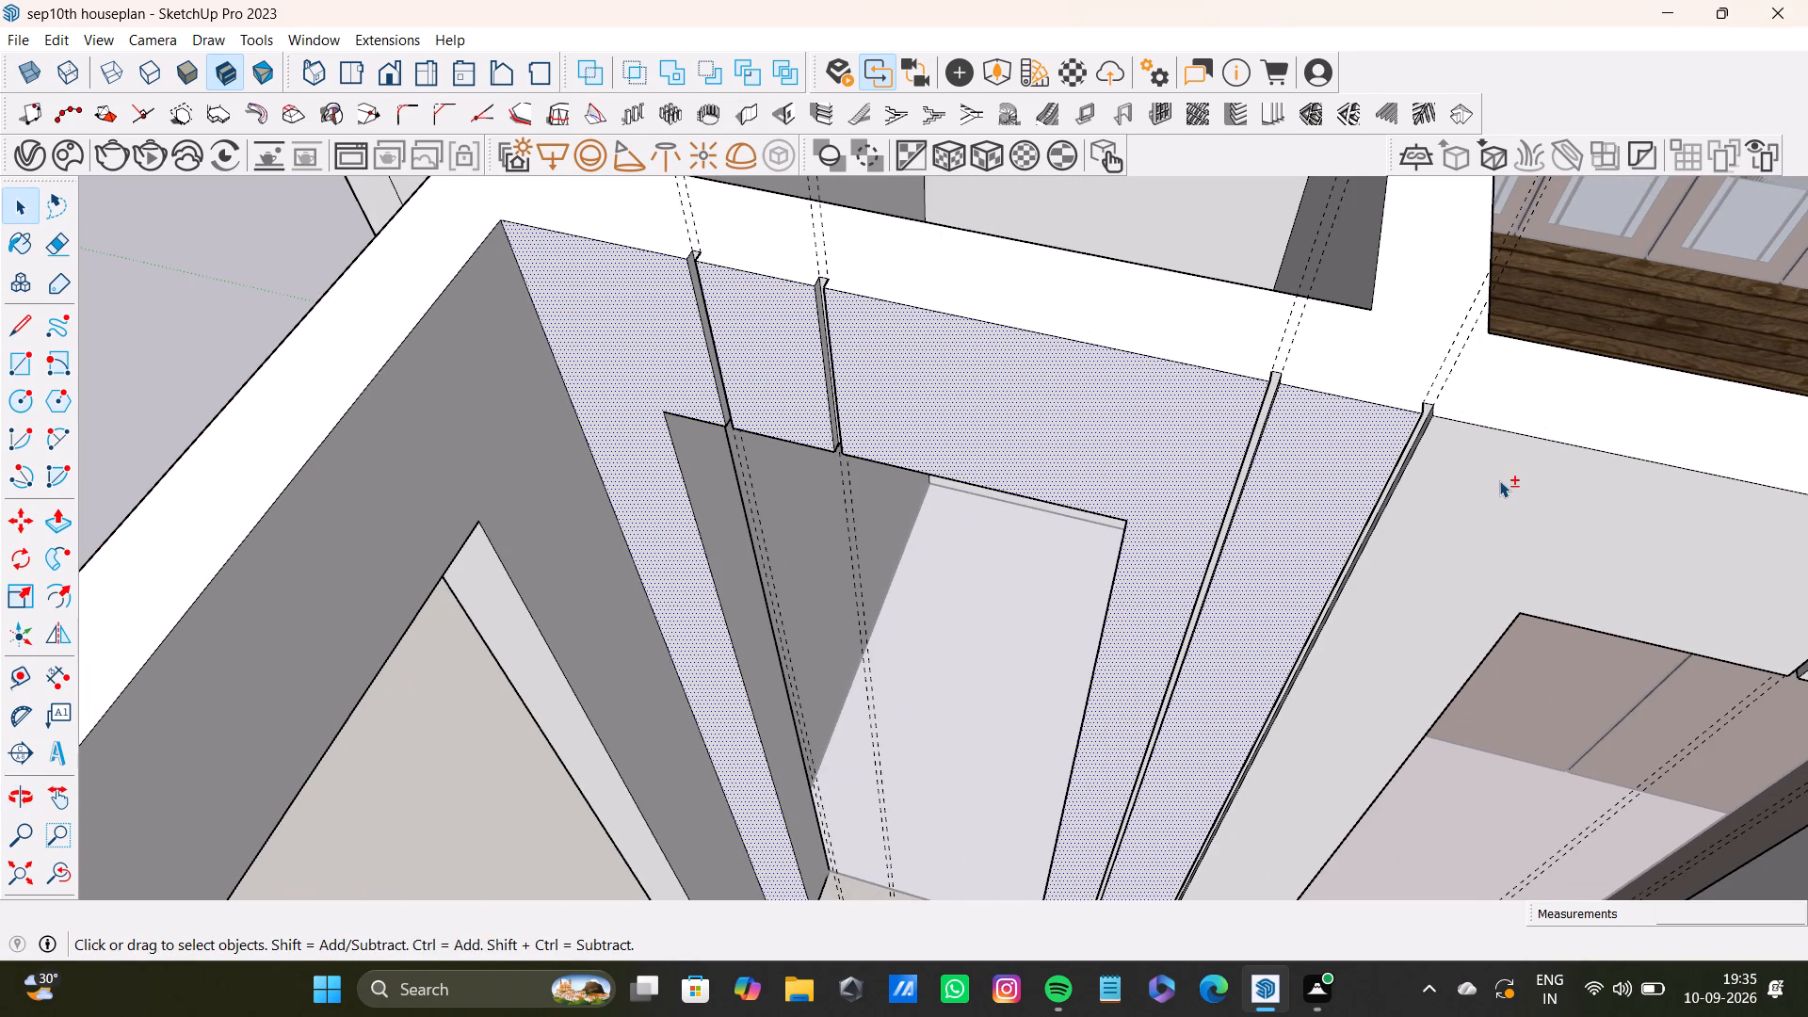
pyautogui.keyDown('shift'); pyautogui.click(1499, 480); pyautogui.keyUp('shift')
pyautogui.keyDown('shift'); pyautogui.moveTo(1670, 462); pyautogui.dragTo(1007, 400, button='middle'); pyautogui.keyUp('shift')
pyautogui.keyDown('shift'); pyautogui.click(1327, 509); pyautogui.keyUp('shift')
pyautogui.keyDown('shift'); pyautogui.click(1518, 537); pyautogui.keyUp('shift')
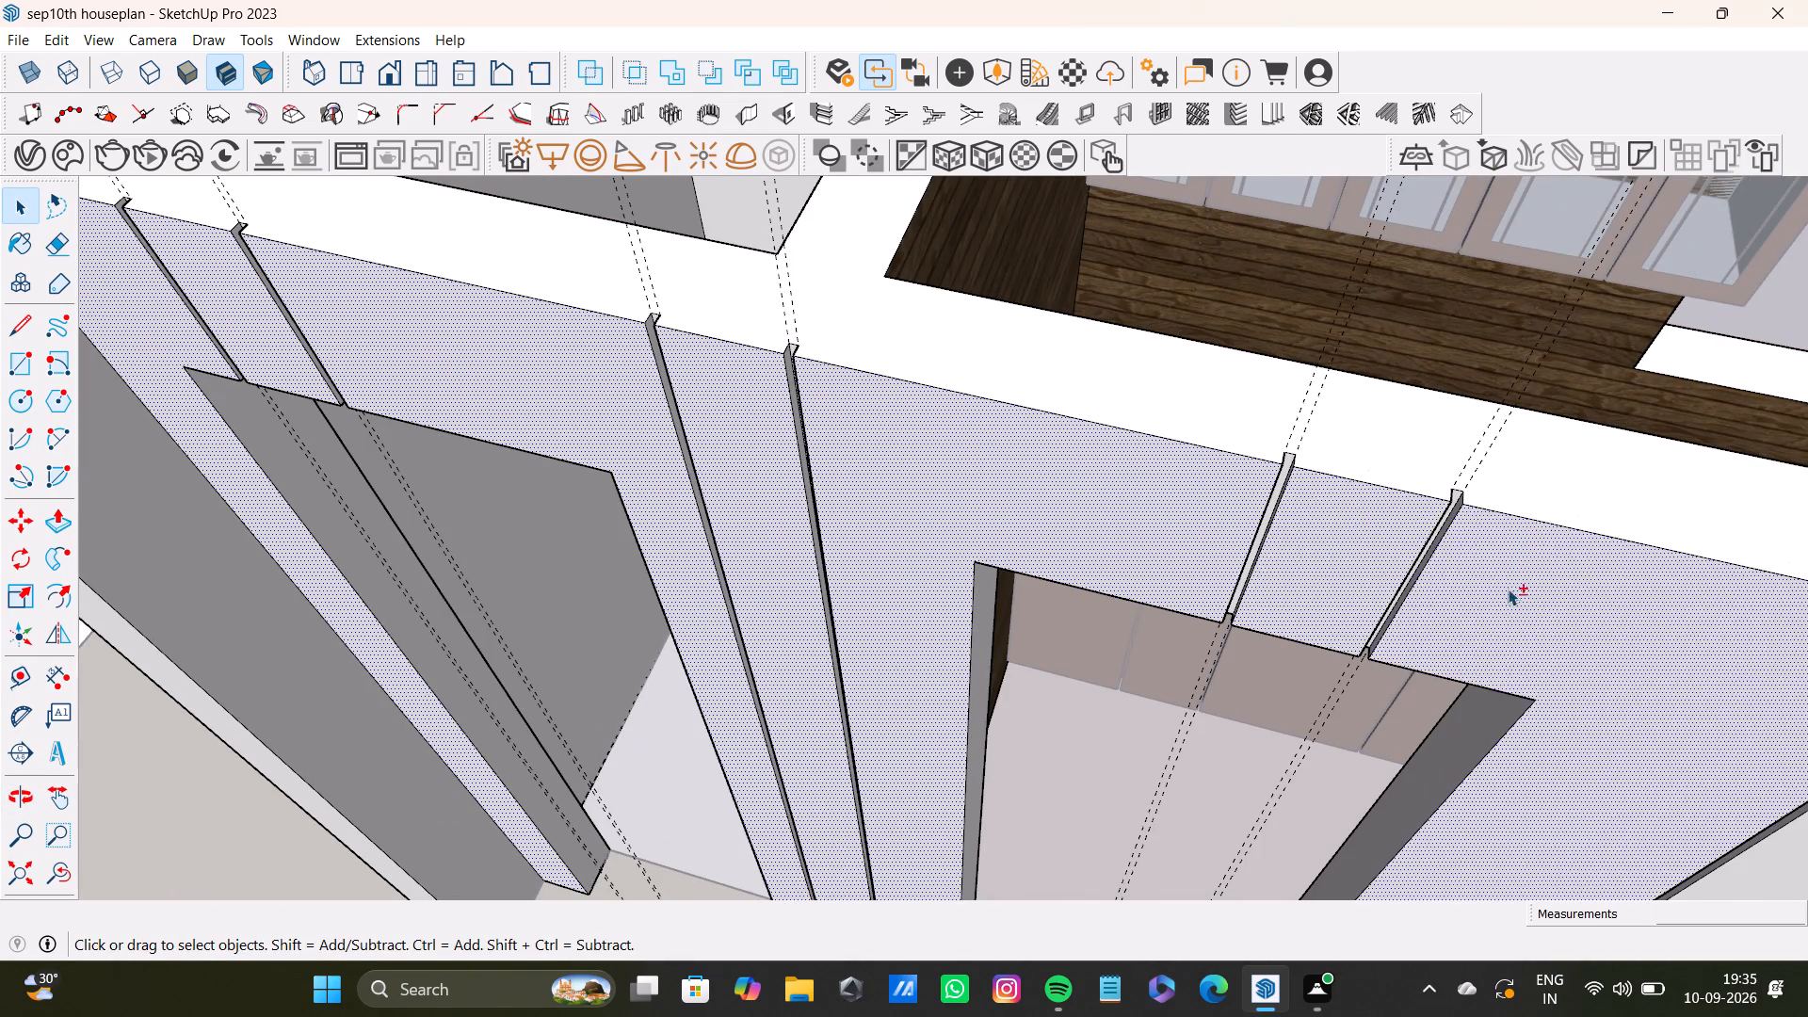
pyautogui.keyDown('shift'); pyautogui.scroll(-4, 1507, 592); pyautogui.keyUp('shift')
pyautogui.keyDown('shift'); pyautogui.moveTo(1538, 585); pyautogui.dragTo(915, 376, button='middle'); pyautogui.keyUp('shift')
pyautogui.keyDown('shift'); pyautogui.click(1249, 485); pyautogui.keyUp('shift')
pyautogui.keyDown('shift'); pyautogui.click(1462, 529); pyautogui.keyUp('shift')
pyautogui.keyDown('shift'); pyautogui.moveTo(1501, 533); pyautogui.dragTo(1042, 426, button='middle'); pyautogui.keyUp('shift')
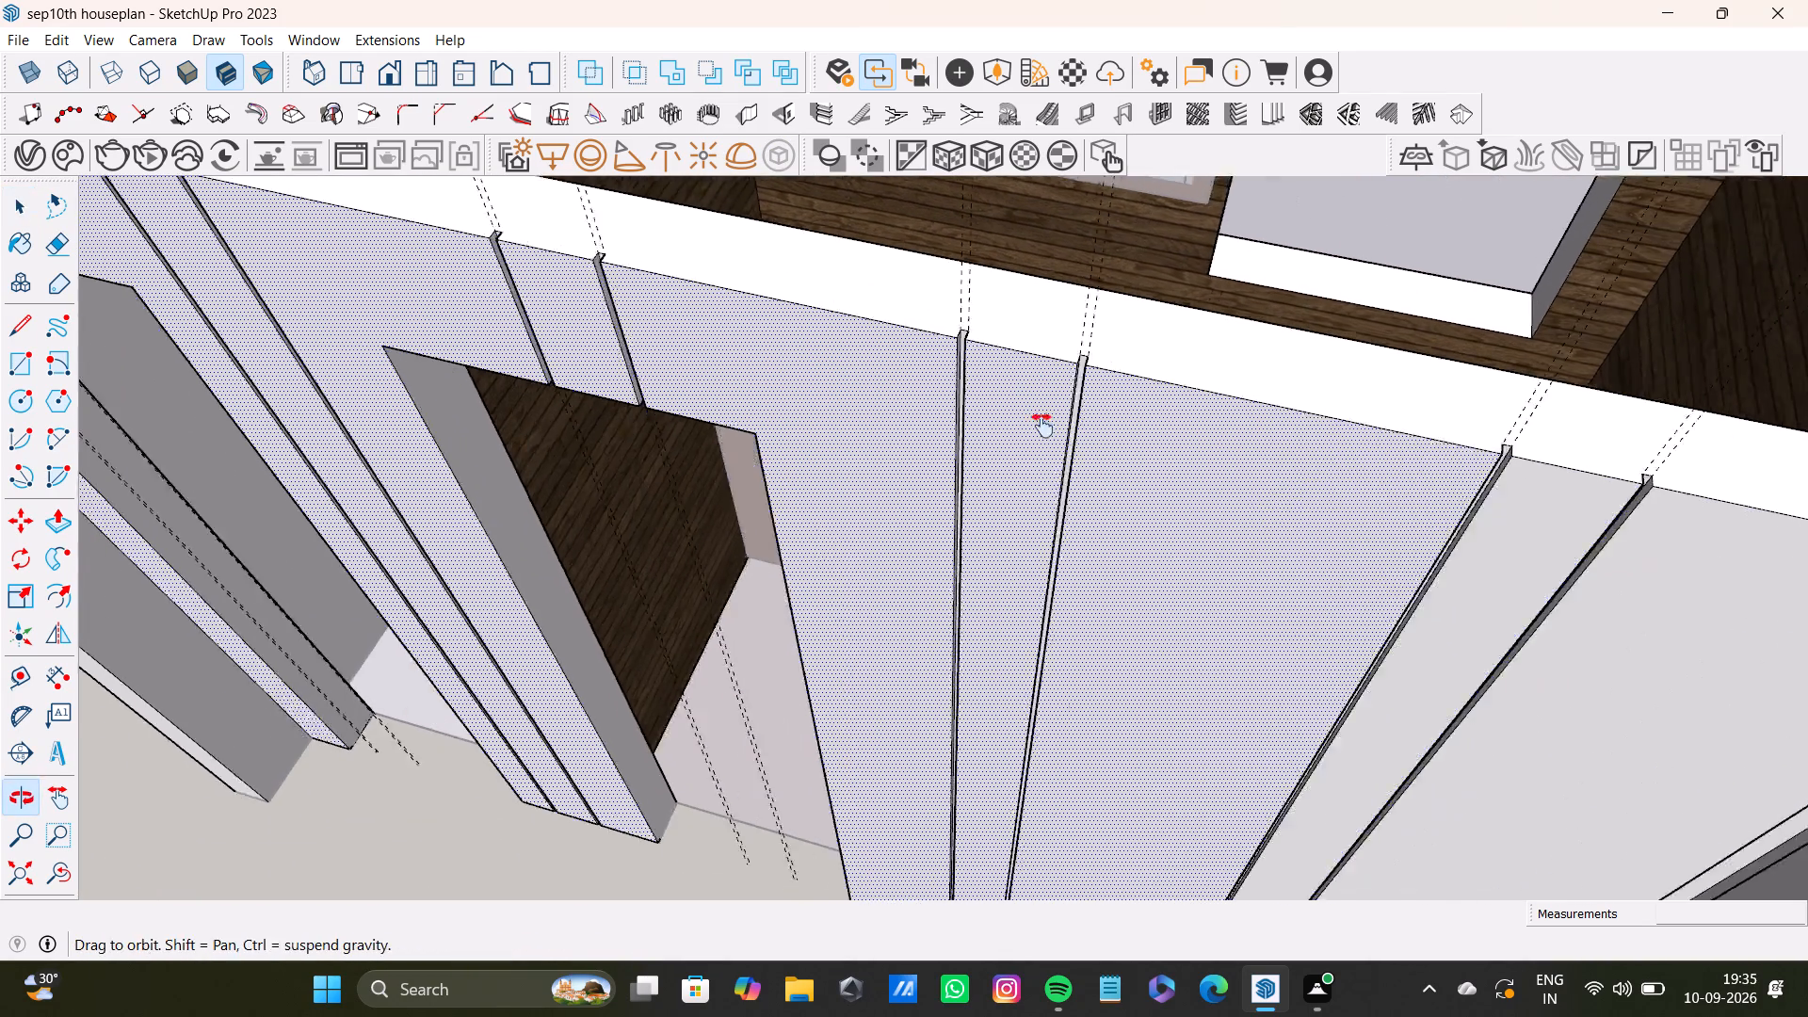
pyautogui.keyDown('shift'); pyautogui.moveTo(1042, 426); pyautogui.dragTo(1034, 418, button='middle'); pyautogui.keyUp('shift')
pyautogui.keyDown('shift'); pyautogui.click(1332, 485); pyautogui.keyUp('shift')
pyautogui.keyDown('shift'); pyautogui.click(1499, 503); pyautogui.keyUp('shift')
# Add the adjoining long wall's panel faces, from the shared corner past its first doorway to the second doorway, to the selection.
pyautogui.keyDown('shift'); pyautogui.moveTo(1541, 523); pyautogui.dragTo(1058, 422, button='middle'); pyautogui.keyUp('shift')
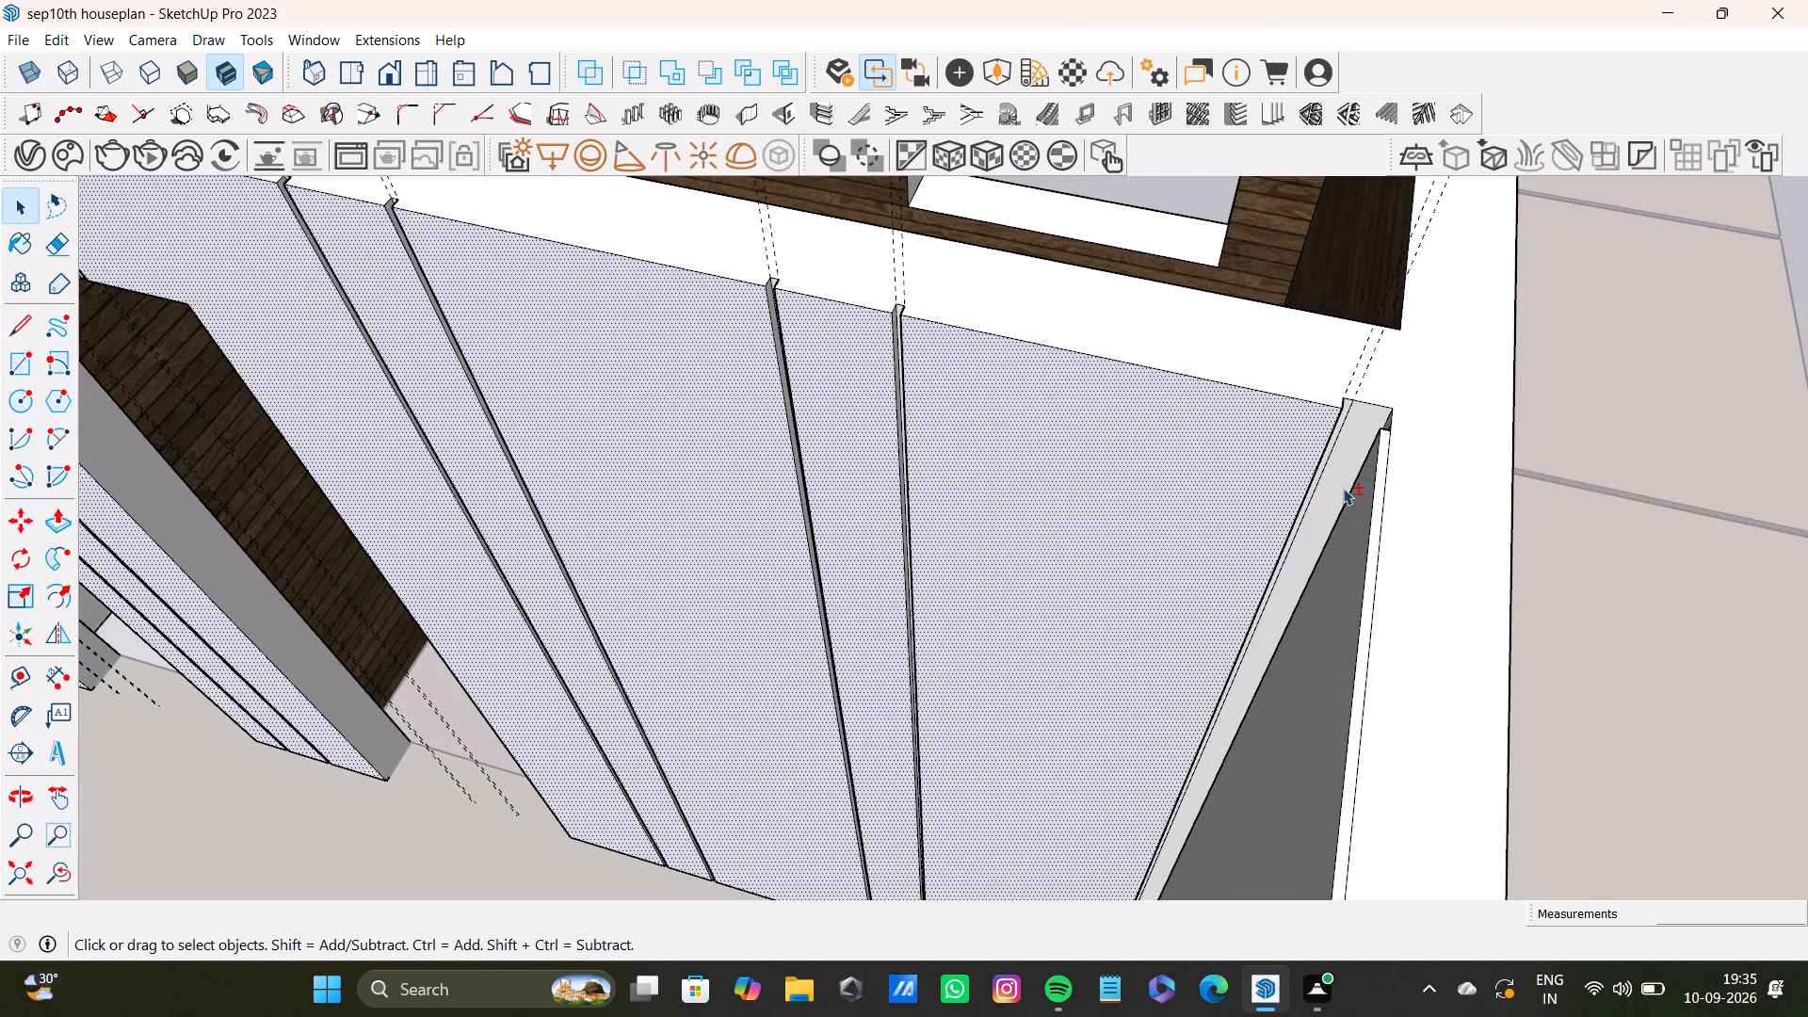
pyautogui.moveTo(1115, 584); pyautogui.dragTo(1752, 647, button='middle')
pyautogui.keyDown('shift'); pyautogui.moveTo(1509, 476); pyautogui.dragTo(1166, 742, button='middle'); pyautogui.keyUp('shift')
pyautogui.moveTo(1126, 697); pyautogui.dragTo(1219, 640, button='middle')
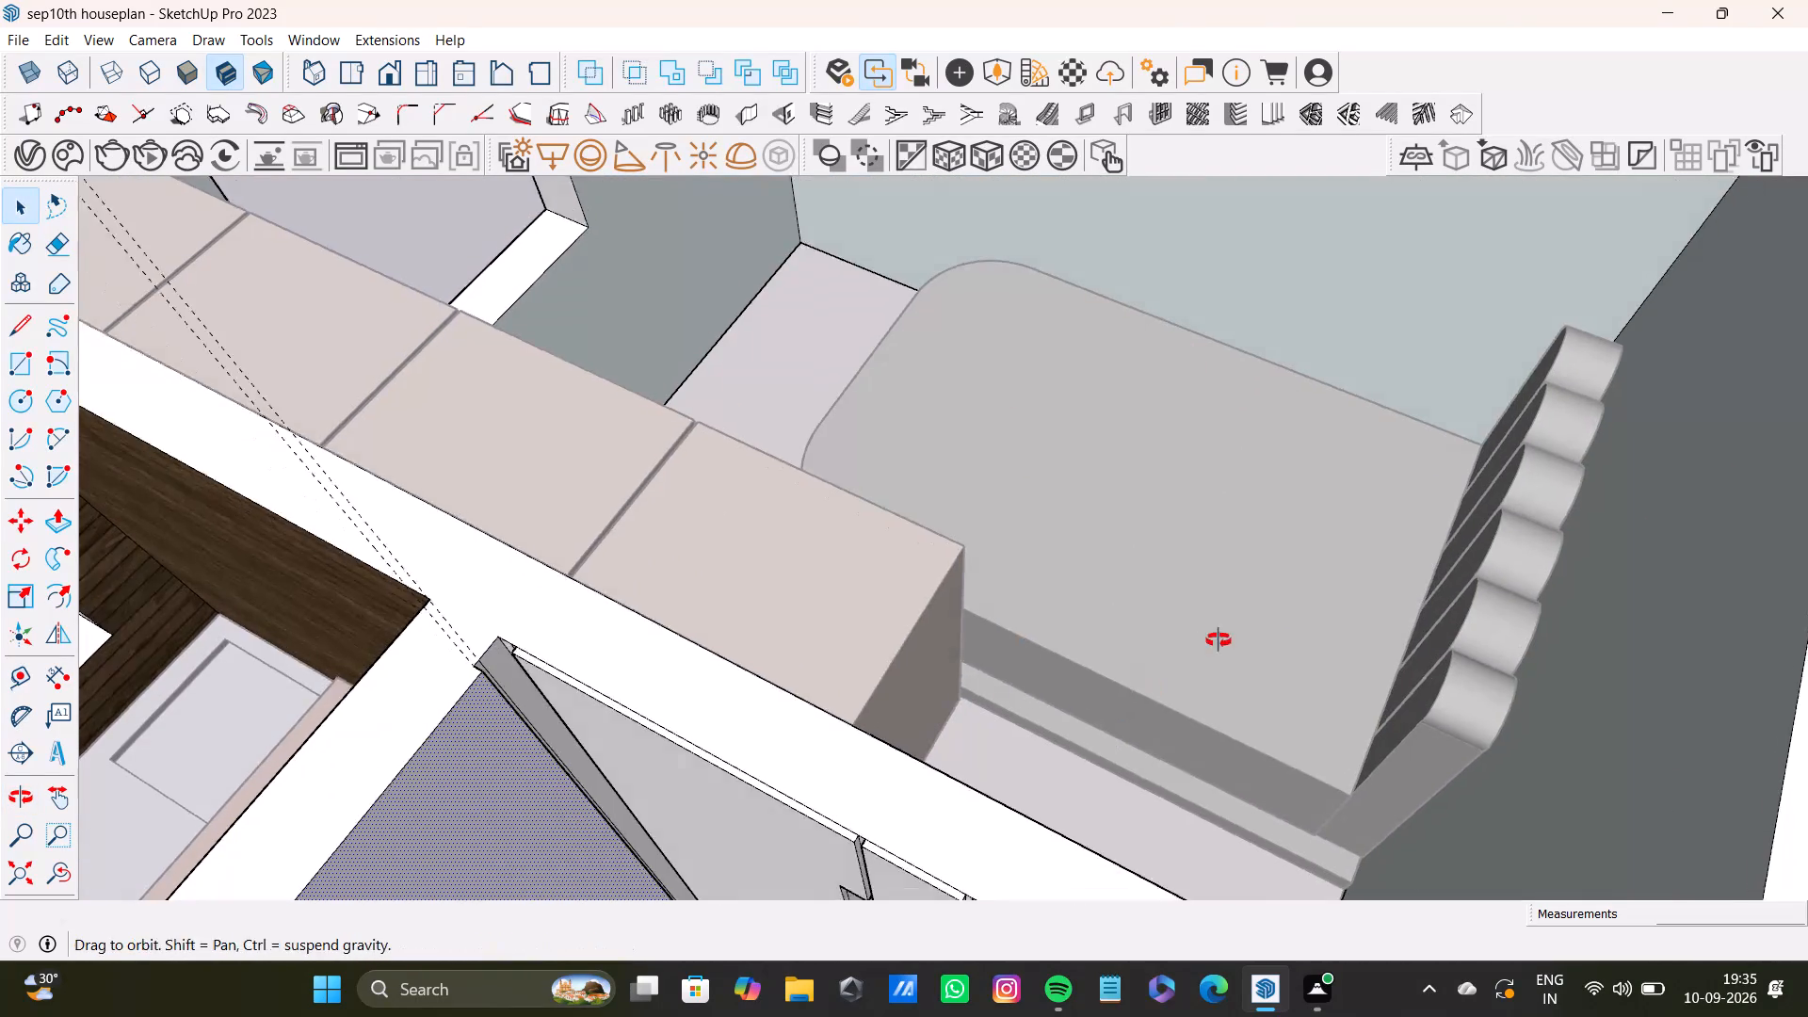
pyautogui.moveTo(1219, 640); pyautogui.dragTo(1228, 632, button='middle')
pyautogui.scroll(-3, 1222, 633)
pyautogui.keyDown('shift'); pyautogui.moveTo(1219, 634); pyautogui.dragTo(1242, 553, button='middle'); pyautogui.keyUp('shift')
pyautogui.keyDown('shift'); pyautogui.click(1077, 554); pyautogui.keyUp('shift')
pyautogui.keyDown('shift'); pyautogui.click(1210, 543); pyautogui.keyUp('shift')
pyautogui.keyDown('shift'); pyautogui.click(1323, 571); pyautogui.keyUp('shift')
pyautogui.keyDown('shift'); pyautogui.moveTo(1472, 569); pyautogui.dragTo(1172, 565, button='middle'); pyautogui.keyUp('shift')
pyautogui.keyDown('shift'); pyautogui.moveTo(1311, 633); pyautogui.dragTo(1319, 633); pyautogui.keyUp('shift')
pyautogui.keyDown('shift'); pyautogui.click(1449, 660); pyautogui.keyUp('shift')
pyautogui.keyDown('shift'); pyautogui.click(1331, 639); pyautogui.keyUp('shift')
pyautogui.keyDown('shift'); pyautogui.scroll(-2, 1351, 638); pyautogui.keyUp('shift')
pyautogui.keyDown('shift'); pyautogui.moveTo(1495, 665); pyautogui.dragTo(1321, 609, button='middle'); pyautogui.keyUp('shift')
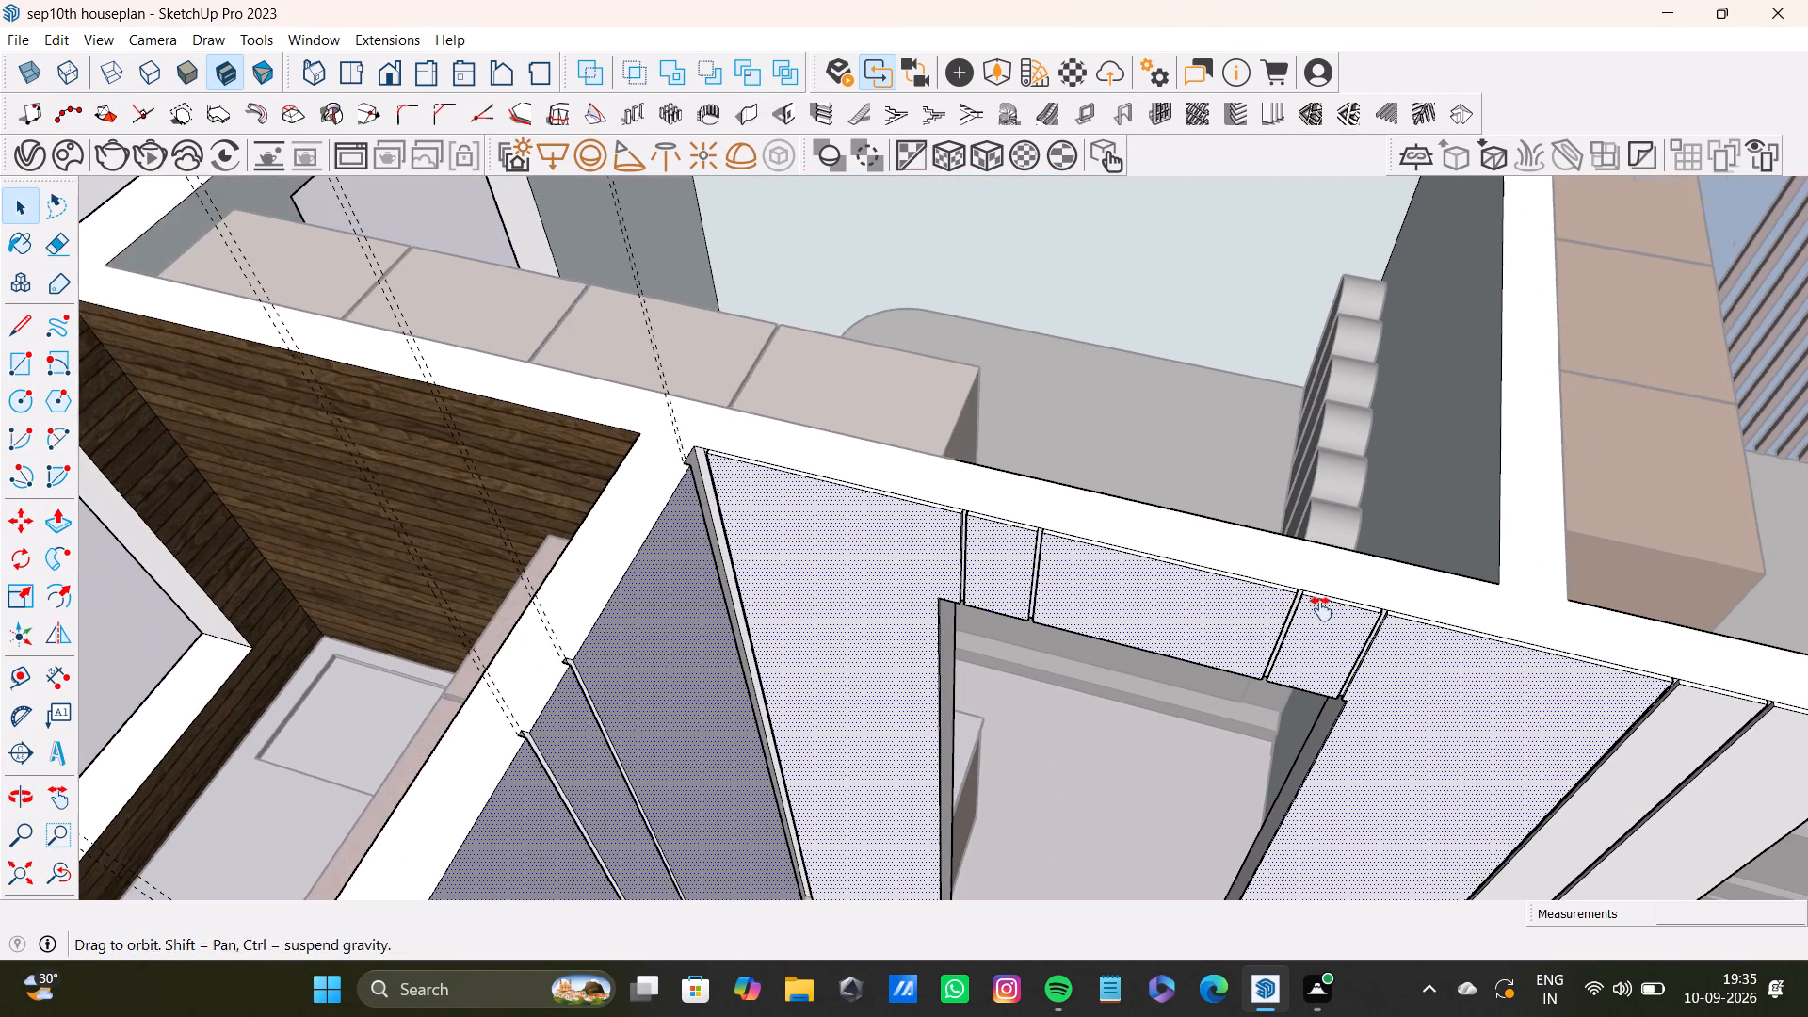
pyautogui.keyDown('shift'); pyautogui.moveTo(1321, 609); pyautogui.dragTo(1182, 565, button='middle'); pyautogui.keyUp('shift')
pyautogui.keyDown('shift'); pyautogui.click(1344, 648); pyautogui.keyUp('shift')
pyautogui.keyDown('shift'); pyautogui.click(1412, 656); pyautogui.keyUp('shift')
# Add the long wall's remaining panel faces, from above its second doorway to the far corner, to the selection.
pyautogui.keyDown('shift'); pyautogui.moveTo(1506, 663); pyautogui.dragTo(990, 526, button='middle'); pyautogui.keyUp('shift')
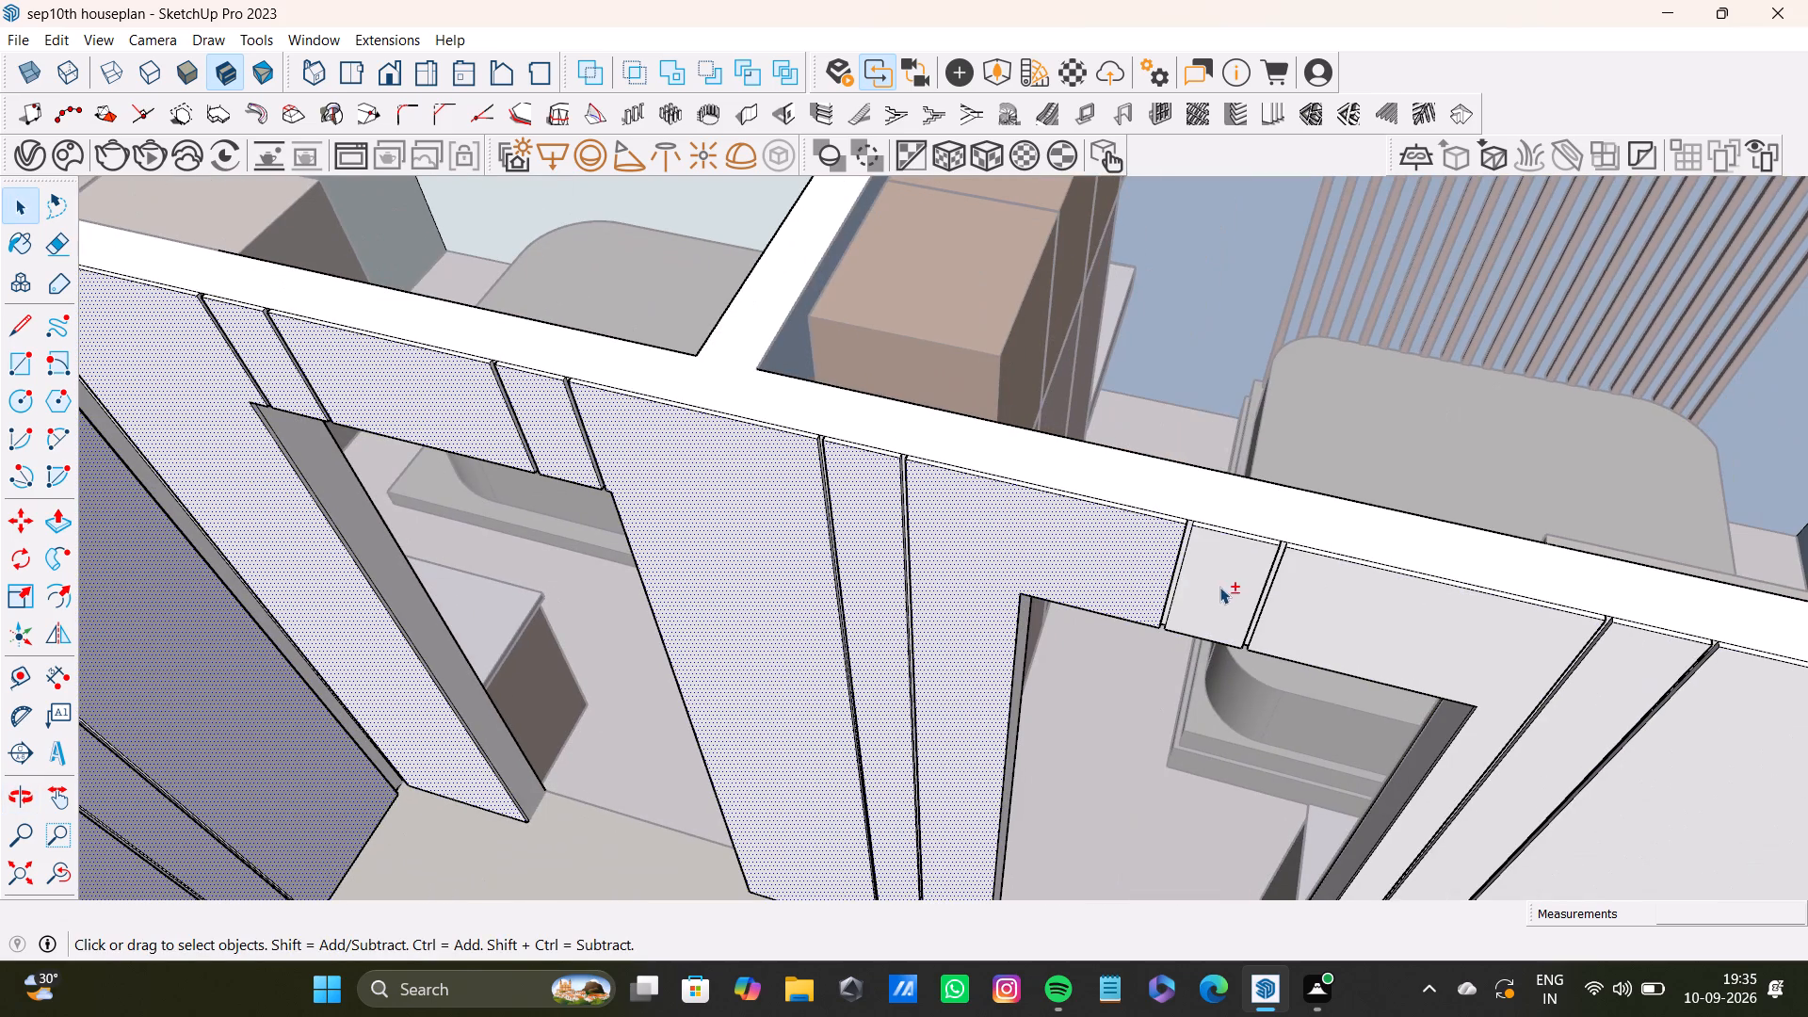
pyautogui.keyDown('shift'); pyautogui.click(1224, 587); pyautogui.keyUp('shift')
pyautogui.keyDown('shift'); pyautogui.click(1343, 607); pyautogui.keyUp('shift')
pyautogui.keyDown('shift'); pyautogui.moveTo(1510, 618); pyautogui.dragTo(1228, 483, button='middle'); pyautogui.keyUp('shift')
pyautogui.keyDown('shift'); pyautogui.click(1347, 545); pyautogui.keyUp('shift')
pyautogui.keyDown('shift'); pyautogui.click(1445, 574); pyautogui.keyUp('shift')
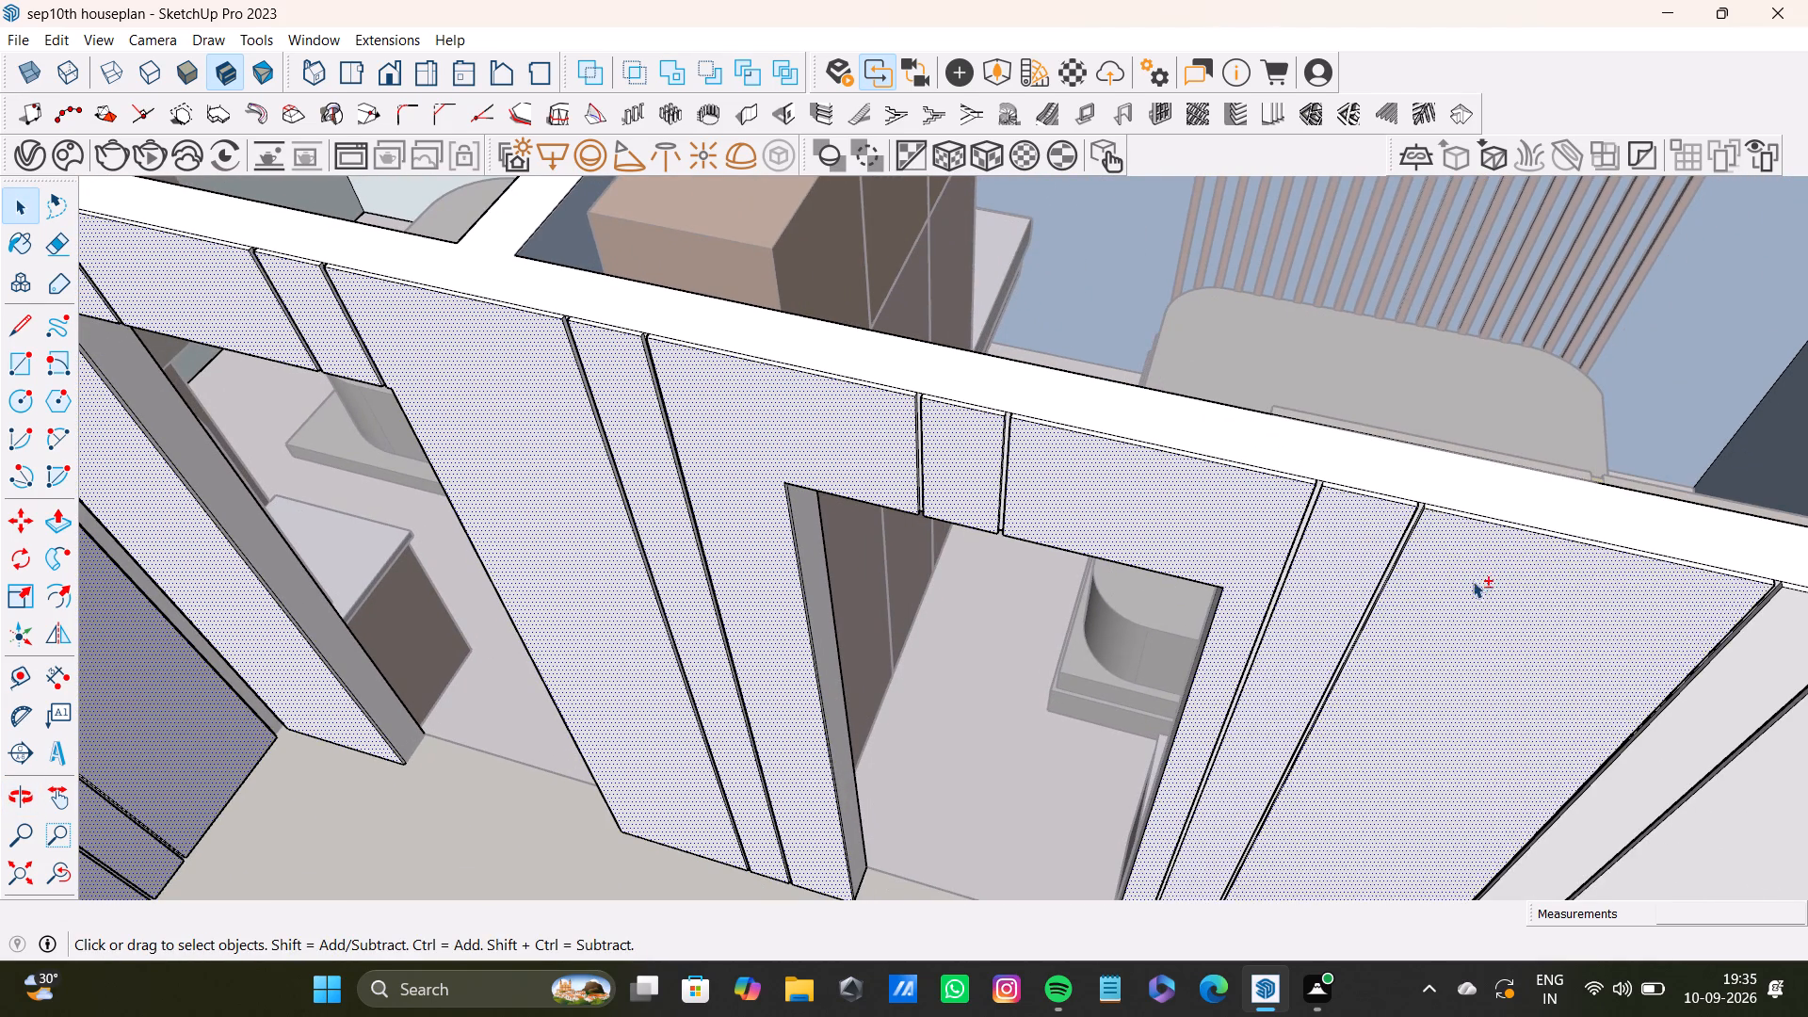
pyautogui.keyDown('shift'); pyautogui.moveTo(1476, 577); pyautogui.dragTo(1057, 417, button='middle'); pyautogui.keyUp('shift')
pyautogui.keyDown('shift'); pyautogui.click(1323, 446); pyautogui.keyUp('shift')
pyautogui.keyDown('shift'); pyautogui.moveTo(1429, 473); pyautogui.dragTo(1271, 469, button='middle'); pyautogui.keyUp('shift')
pyautogui.keyDown('shift'); pyautogui.click(1256, 470); pyautogui.keyUp('shift')
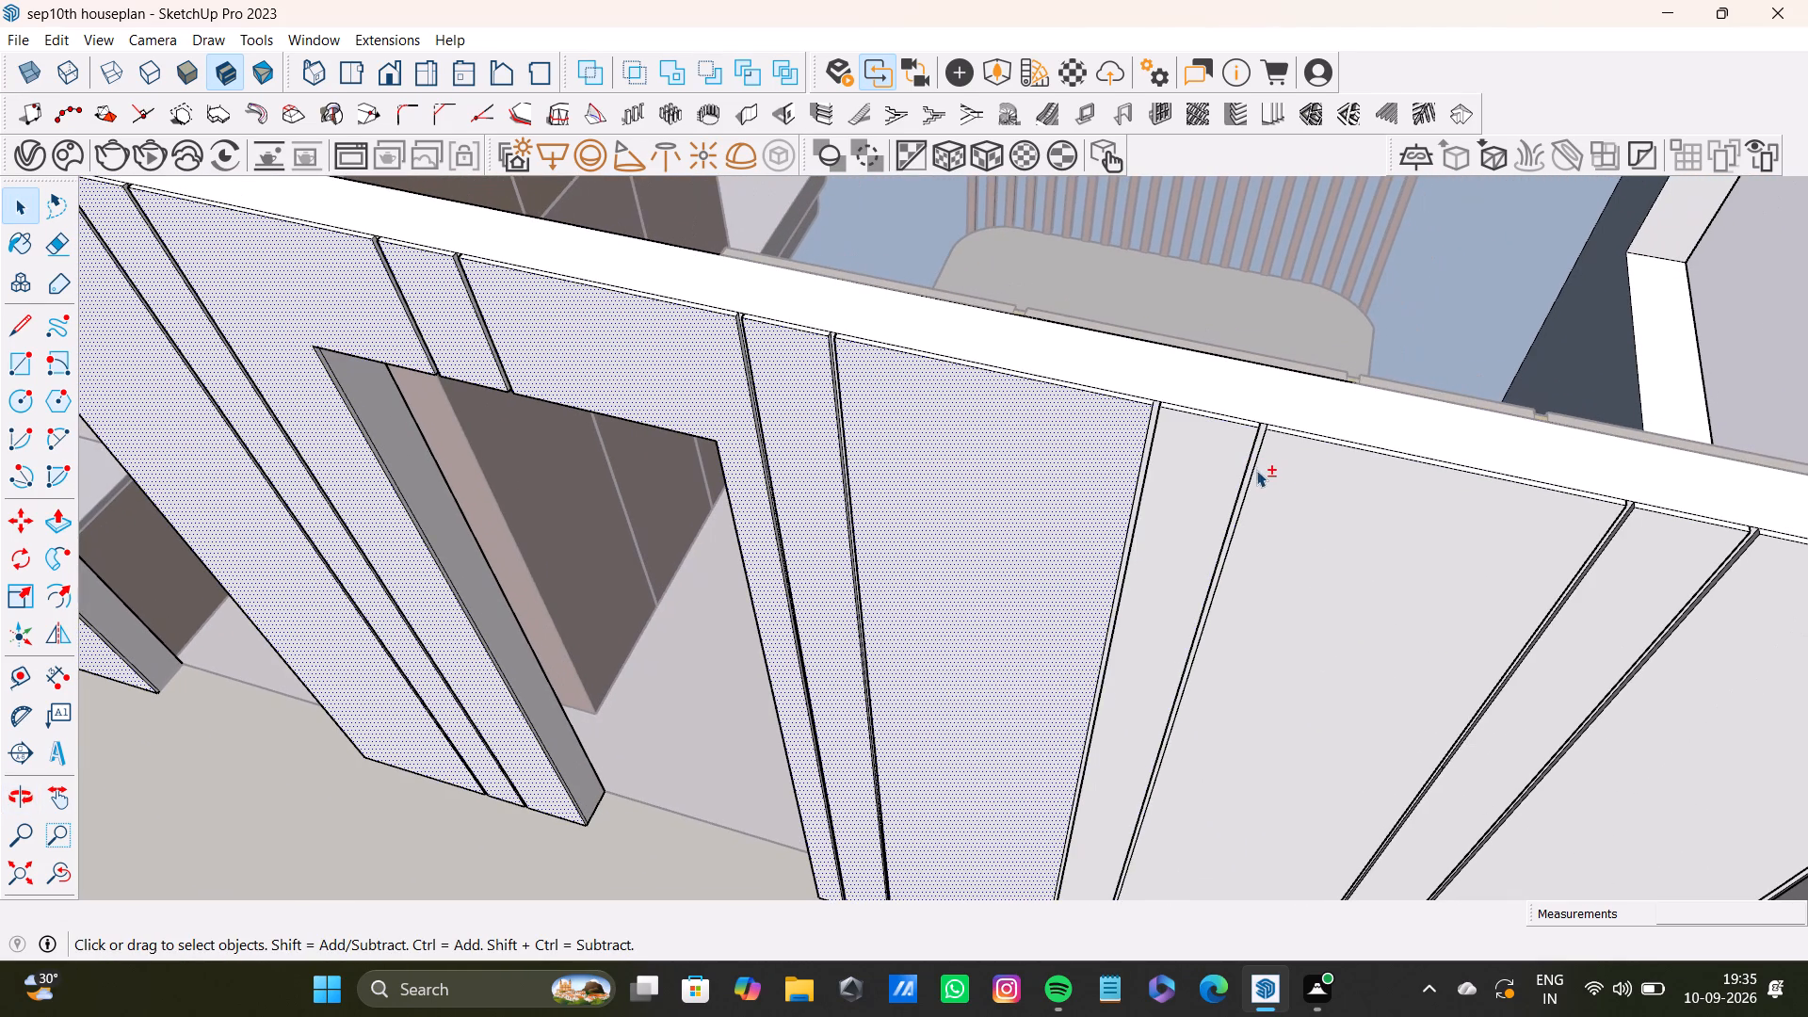
pyautogui.keyDown('shift'); pyautogui.click(1214, 461); pyautogui.keyUp('shift')
pyautogui.keyDown('shift'); pyautogui.click(1271, 484); pyautogui.keyUp('shift')
pyautogui.keyDown('shift'); pyautogui.scroll(-4, 1342, 501); pyautogui.keyUp('shift')
pyautogui.keyDown('shift'); pyautogui.moveTo(1430, 530); pyautogui.dragTo(1052, 409, button='middle'); pyautogui.keyUp('shift')
pyautogui.keyDown('shift'); pyautogui.scroll(3, 1142, 402); pyautogui.keyUp('shift')
pyautogui.keyDown('shift'); pyautogui.click(1169, 426); pyautogui.keyUp('shift')
pyautogui.keyDown('shift'); pyautogui.click(1269, 444); pyautogui.keyUp('shift')
# Add the panel faces beside, above and below the window on the hall's end wall to the selection.
pyautogui.moveTo(1249, 530); pyautogui.dragTo(1574, 572, button='middle')
pyautogui.keyDown('shift'); pyautogui.moveTo(1500, 419); pyautogui.dragTo(1216, 450, button='middle'); pyautogui.keyUp('shift')
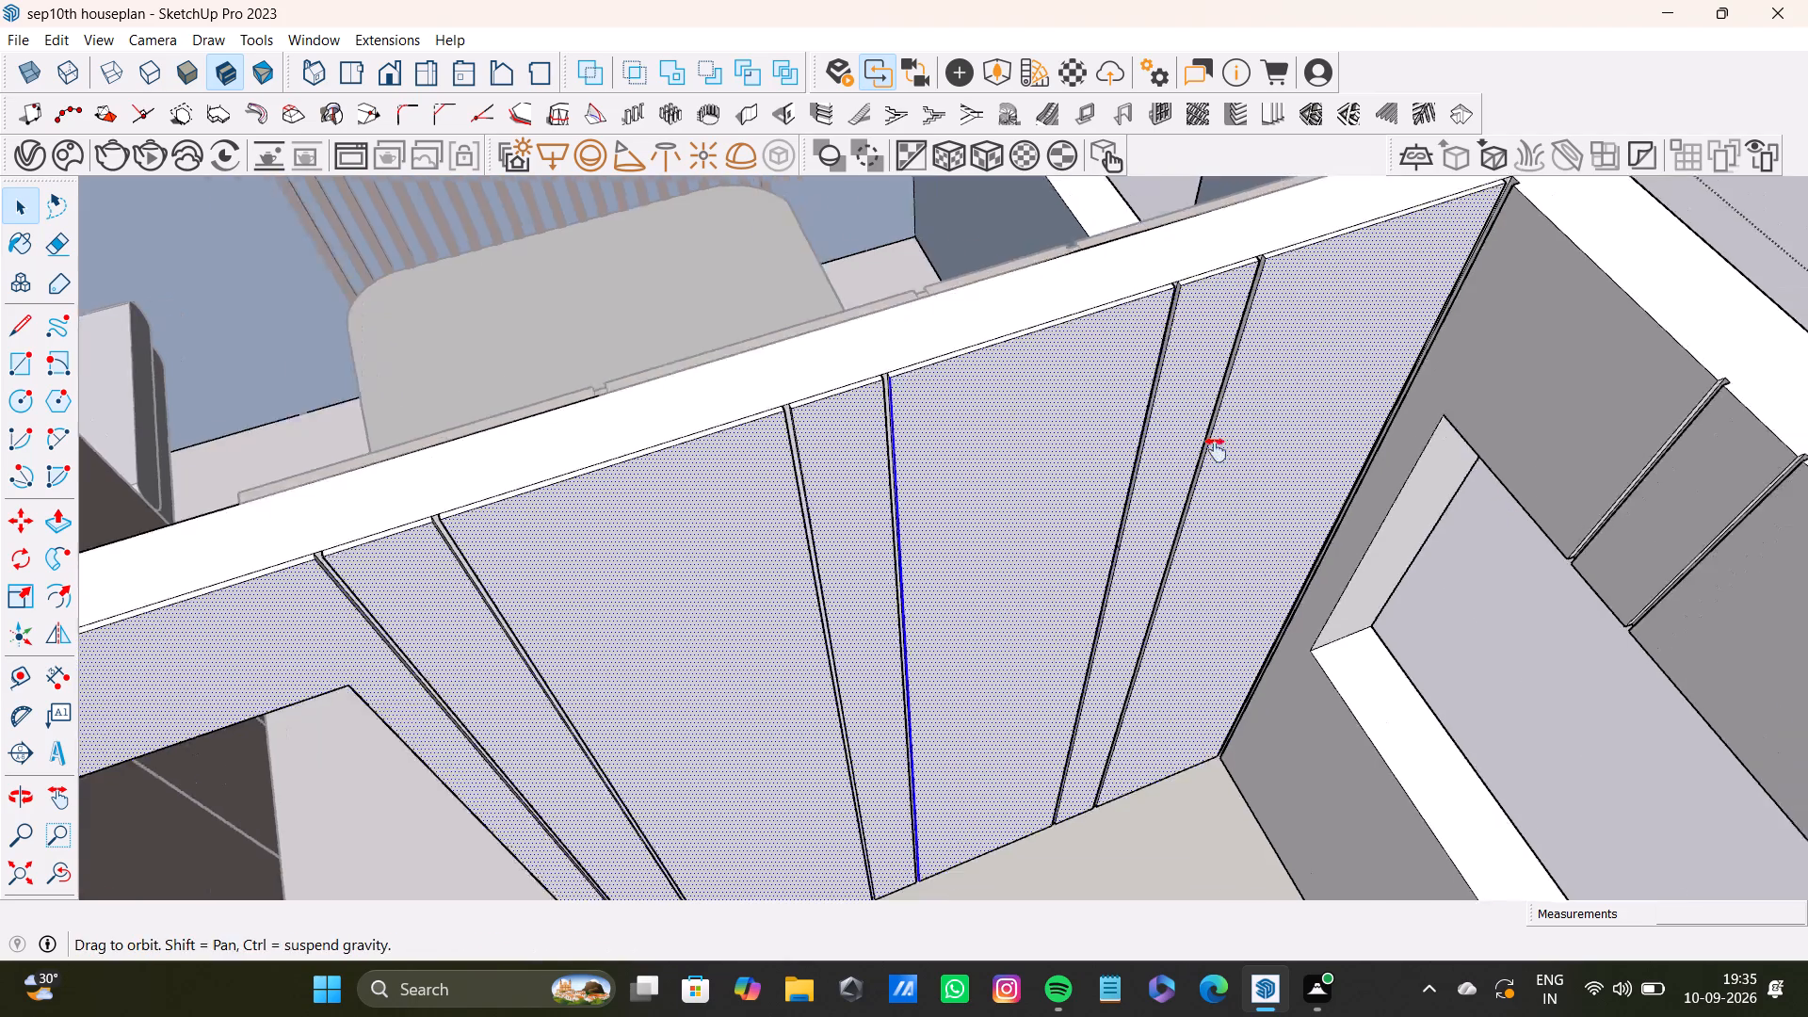
pyautogui.keyDown('shift'); pyautogui.moveTo(1216, 450); pyautogui.dragTo(1093, 473, button='middle'); pyautogui.keyUp('shift')
pyautogui.moveTo(1077, 498); pyautogui.dragTo(1433, 467, button='middle')
pyautogui.keyDown('shift'); pyautogui.moveTo(1353, 389); pyautogui.dragTo(1142, 573, button='middle'); pyautogui.keyUp('shift')
pyautogui.keyDown('shift'); pyautogui.click(1177, 448); pyautogui.keyUp('shift')
pyautogui.keyDown('shift'); pyautogui.click(1315, 425); pyautogui.keyUp('shift')
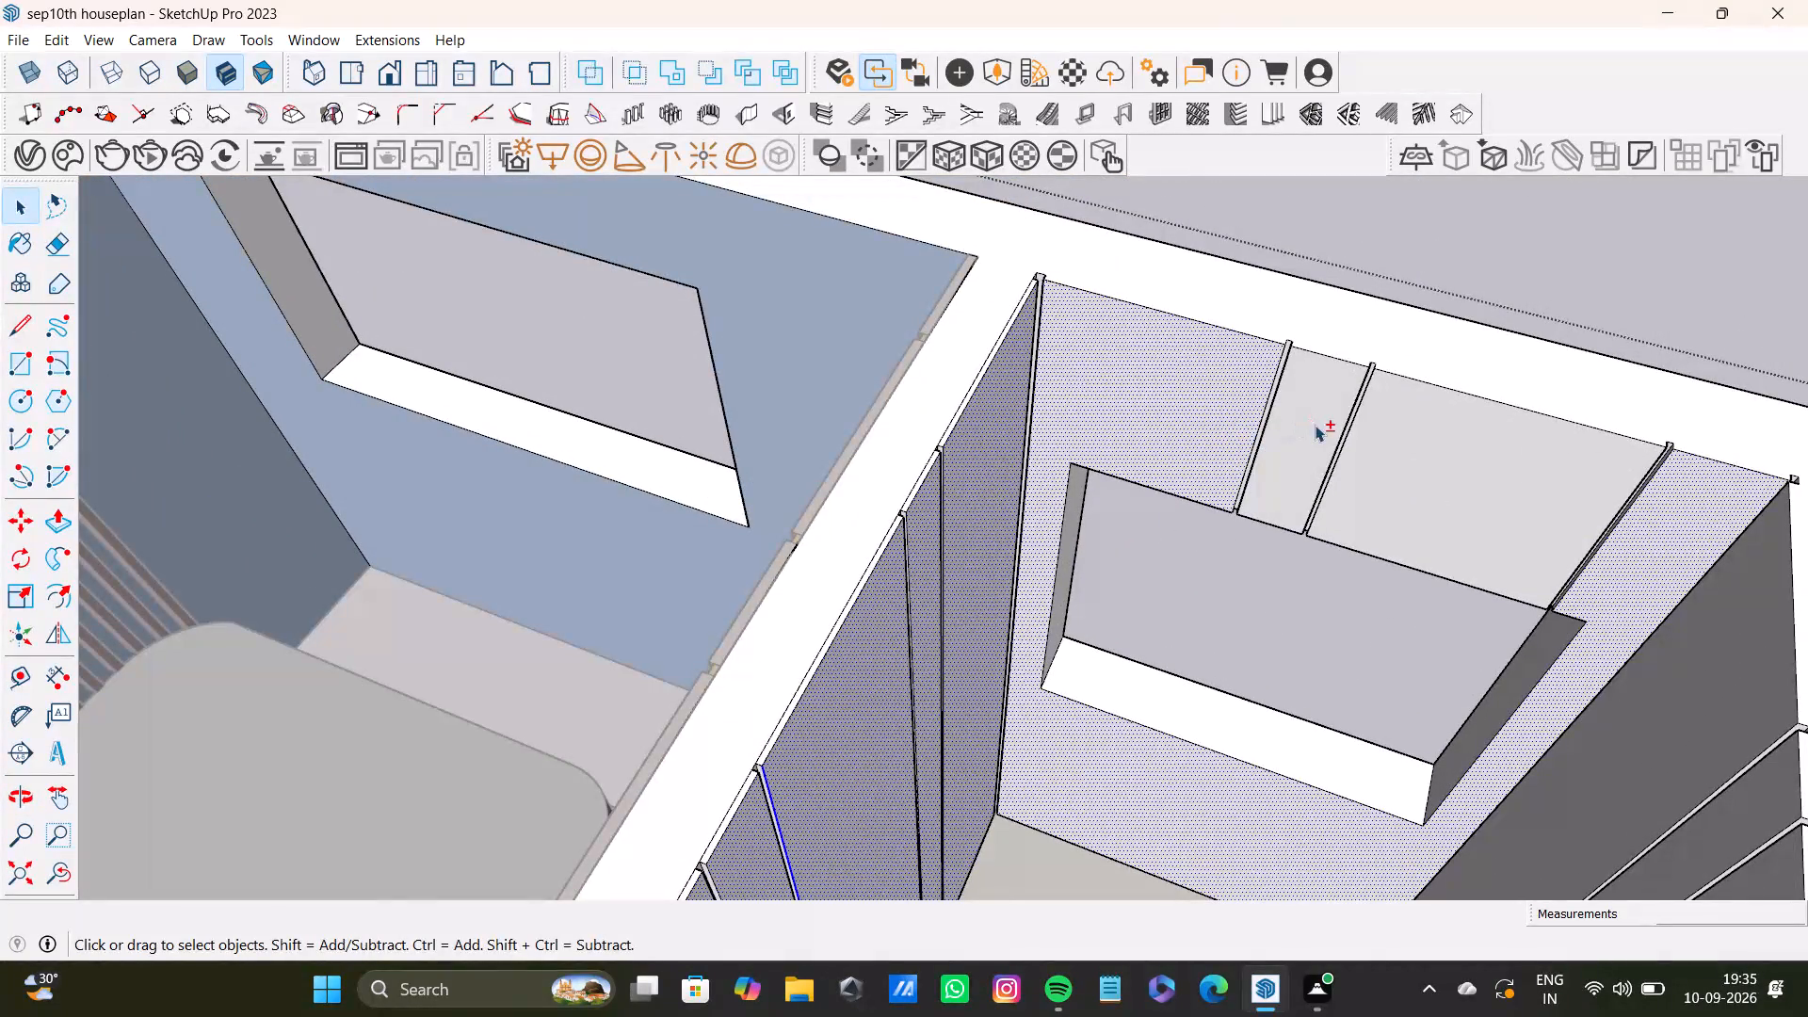
pyautogui.keyDown('shift'); pyautogui.click(1433, 442); pyautogui.keyUp('shift')
# Add all panel faces of the wall opposite the long wall, from the window-wall corner through its doorway, to the selection.
pyautogui.keyDown('shift'); pyautogui.moveTo(1521, 450); pyautogui.dragTo(917, 377, button='middle'); pyautogui.keyUp('shift')
pyautogui.moveTo(999, 512); pyautogui.dragTo(1448, 485, button='middle')
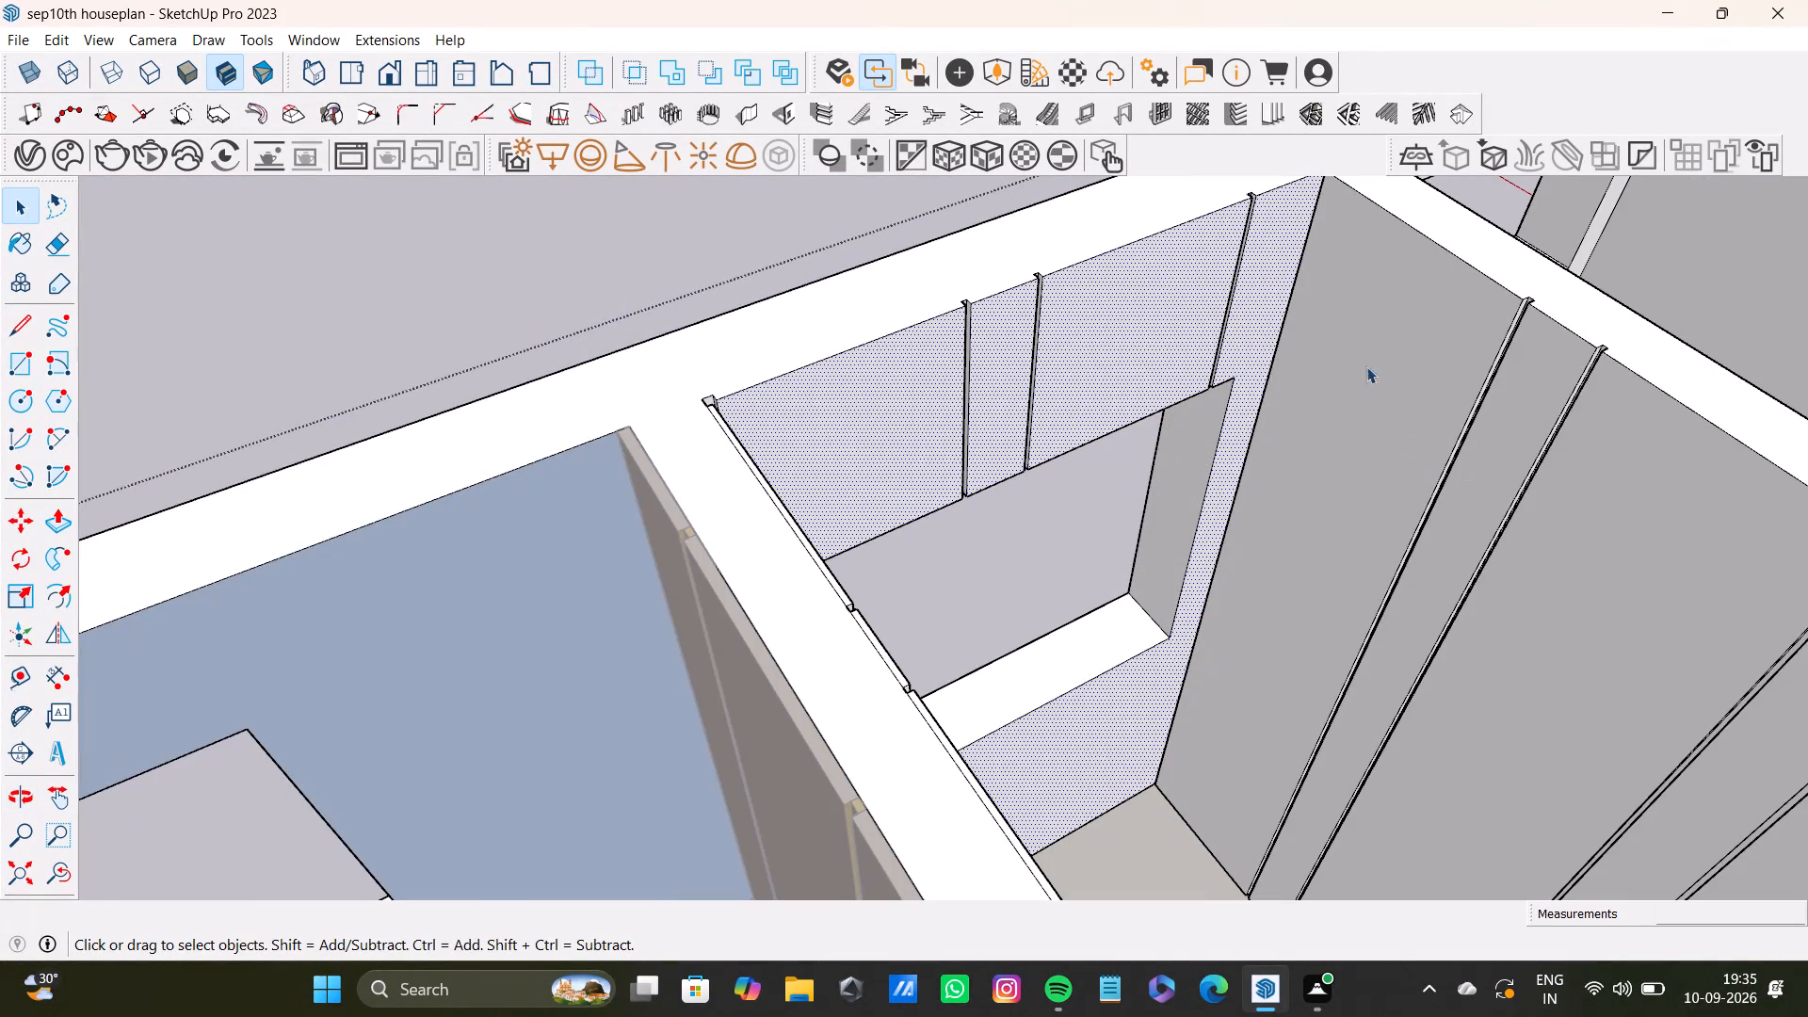
pyautogui.keyDown('shift'); pyautogui.click(1356, 309); pyautogui.keyUp('shift')
pyautogui.keyDown('shift'); pyautogui.click(1527, 368); pyautogui.keyUp('shift')
pyautogui.keyDown('shift'); pyautogui.moveTo(1513, 389); pyautogui.dragTo(1142, 360, button='middle'); pyautogui.keyUp('shift')
pyautogui.moveTo(1212, 500); pyautogui.dragTo(1421, 496, button='middle')
pyautogui.keyDown('shift'); pyautogui.click(1163, 333); pyautogui.keyUp('shift')
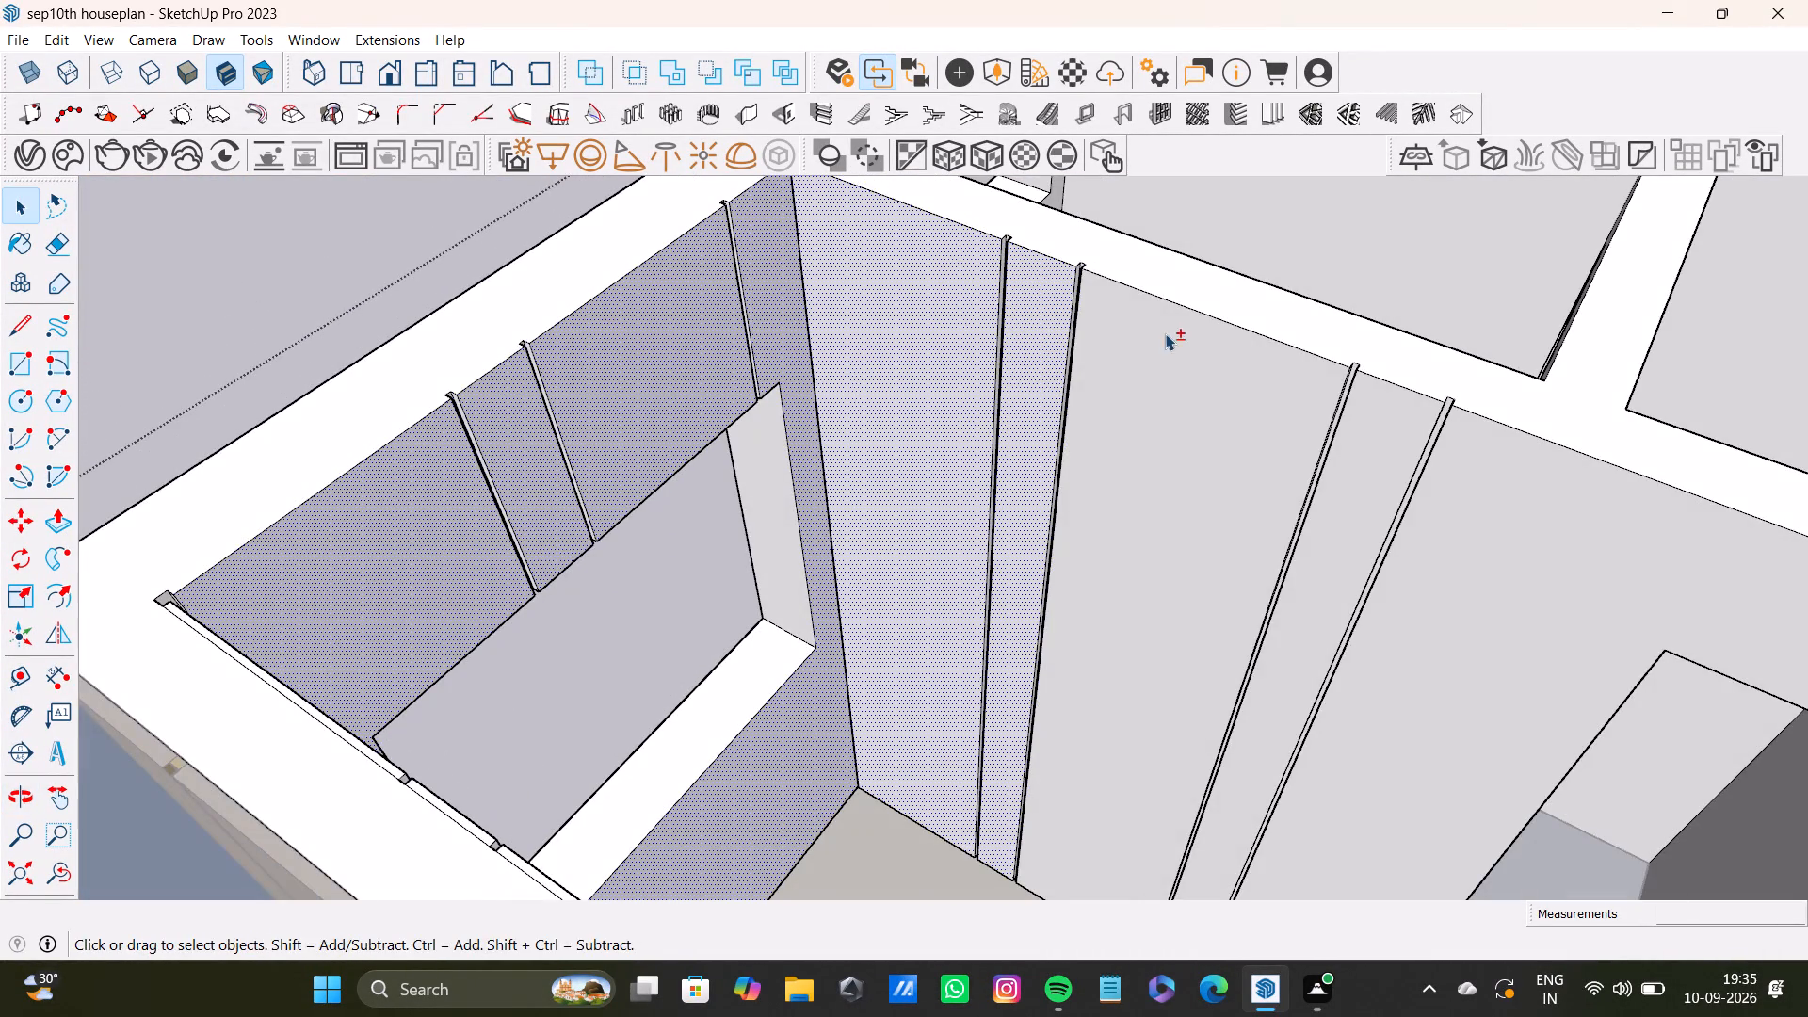
pyautogui.keyDown('shift'); pyautogui.moveTo(1221, 366); pyautogui.dragTo(842, 218, button='middle'); pyautogui.keyUp('shift')
pyautogui.keyDown('shift'); pyautogui.scroll(-1, 835, 218); pyautogui.keyUp('shift')
pyautogui.keyDown('shift'); pyautogui.click(953, 267); pyautogui.keyUp('shift')
pyautogui.keyDown('shift'); pyautogui.click(1118, 330); pyautogui.keyUp('shift')
# Examine the hall's paneled and plain walls from several angles to check the panel face selection.
pyautogui.keyDown('shift'); pyautogui.moveTo(1182, 332); pyautogui.dragTo(1098, 325, button='middle'); pyautogui.keyUp('shift')
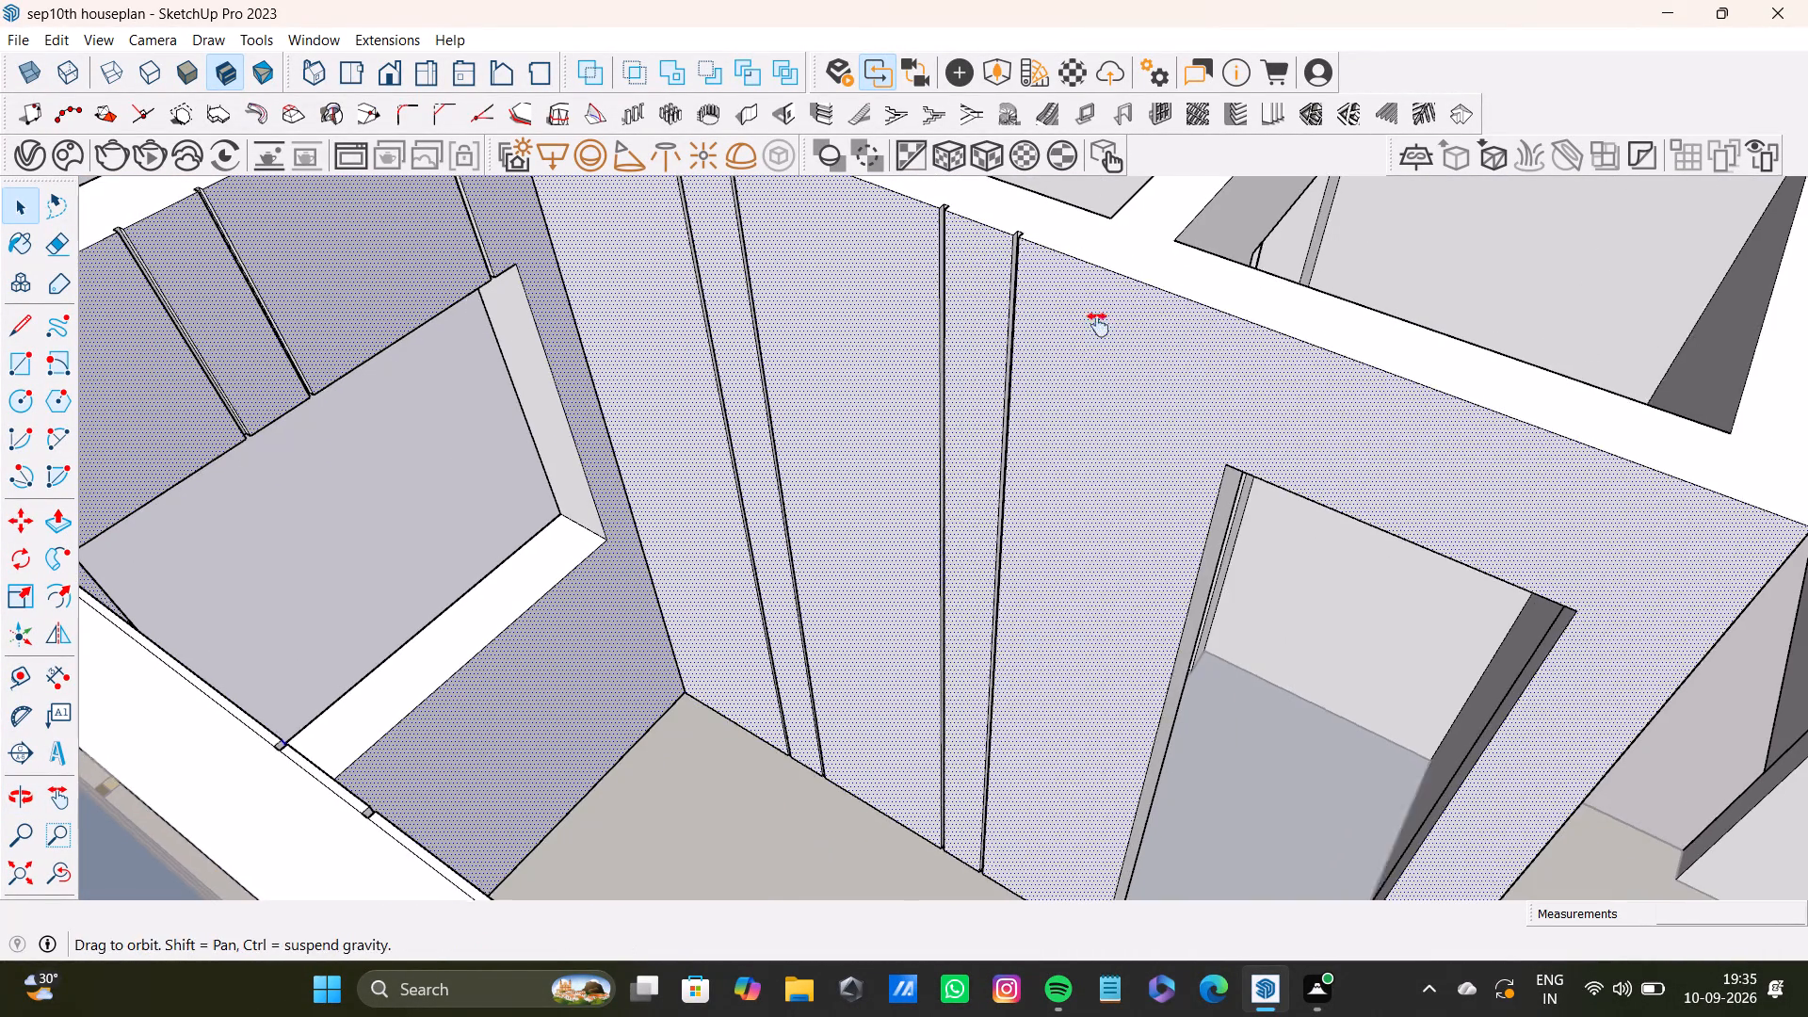
pyautogui.keyDown('shift'); pyautogui.moveTo(1098, 325); pyautogui.dragTo(806, 288, button='middle'); pyautogui.keyUp('shift')
pyautogui.moveTo(1238, 403); pyautogui.dragTo(977, 402, button='middle')
pyautogui.scroll(-8, 845, 366)
pyautogui.keyDown('shift'); pyautogui.moveTo(912, 386); pyautogui.dragTo(1069, 481, button='middle'); pyautogui.keyUp('shift')
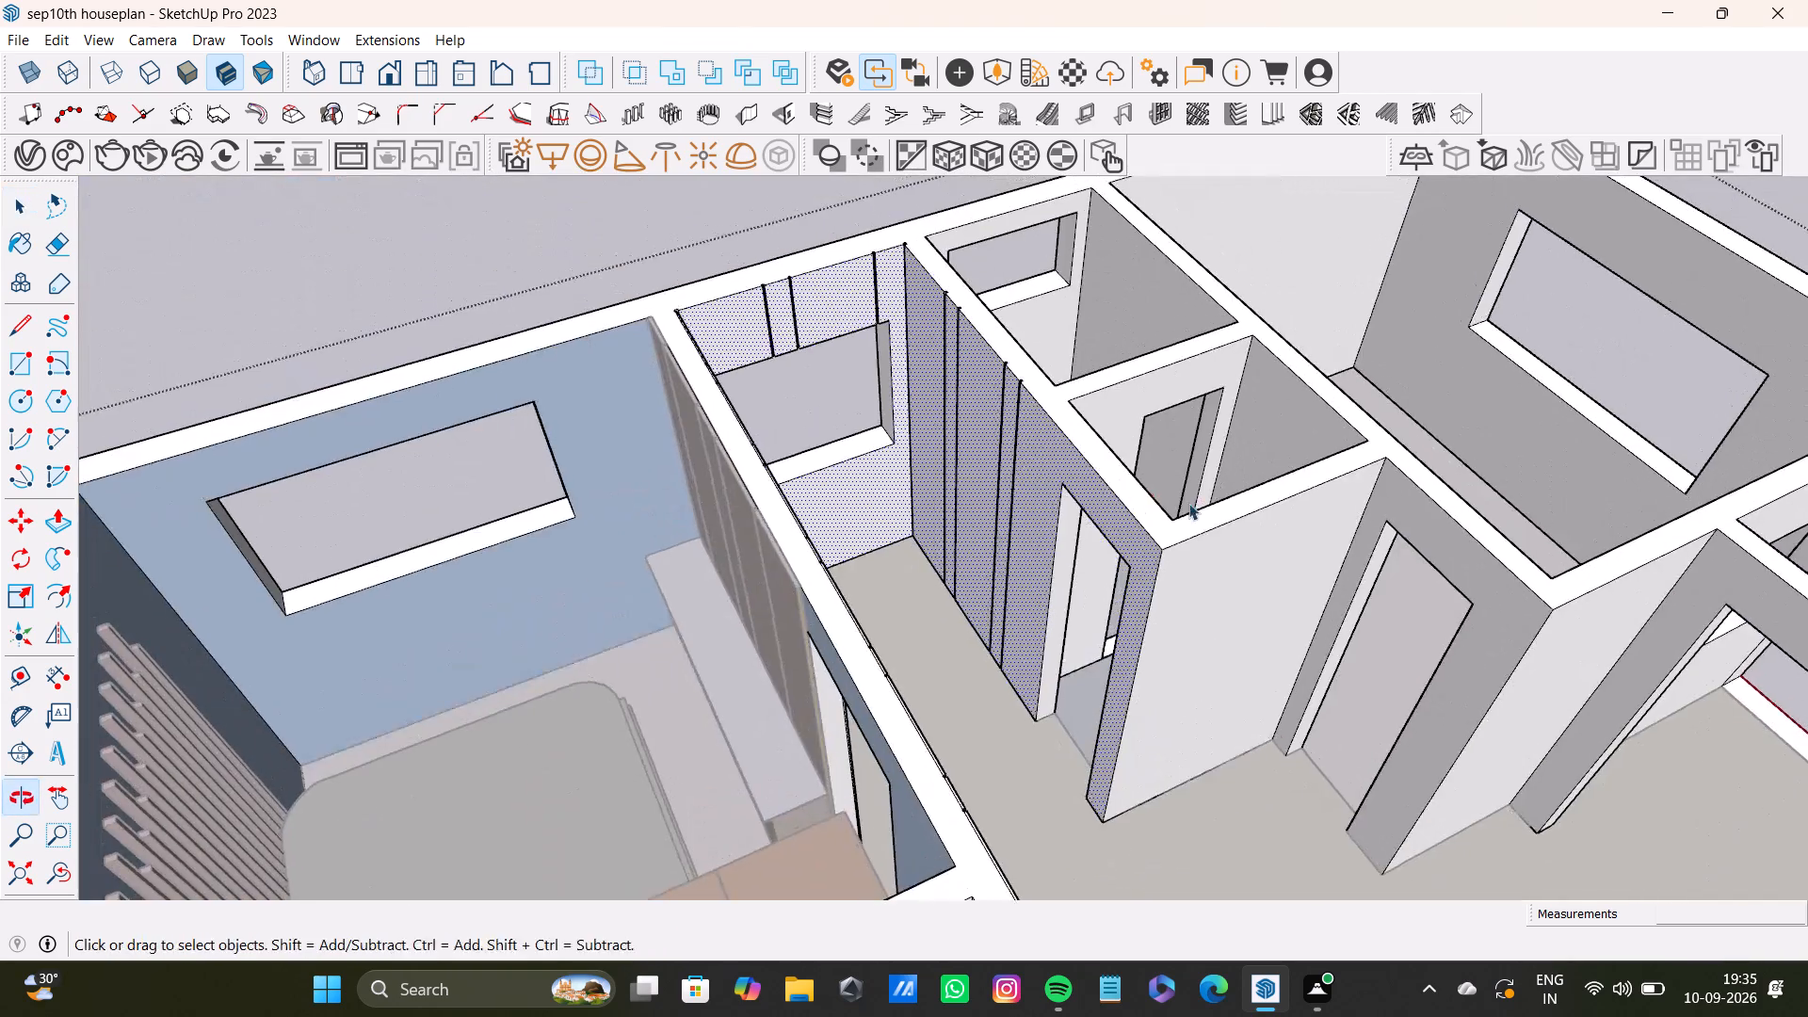
pyautogui.moveTo(1189, 505); pyautogui.dragTo(766, 475, button='middle')
pyautogui.scroll(-4, 897, 463)
pyautogui.keyDown('shift'); pyautogui.moveTo(914, 447); pyautogui.dragTo(1038, 482, button='middle'); pyautogui.keyUp('shift')
pyautogui.moveTo(1140, 505); pyautogui.dragTo(747, 543, button='middle')
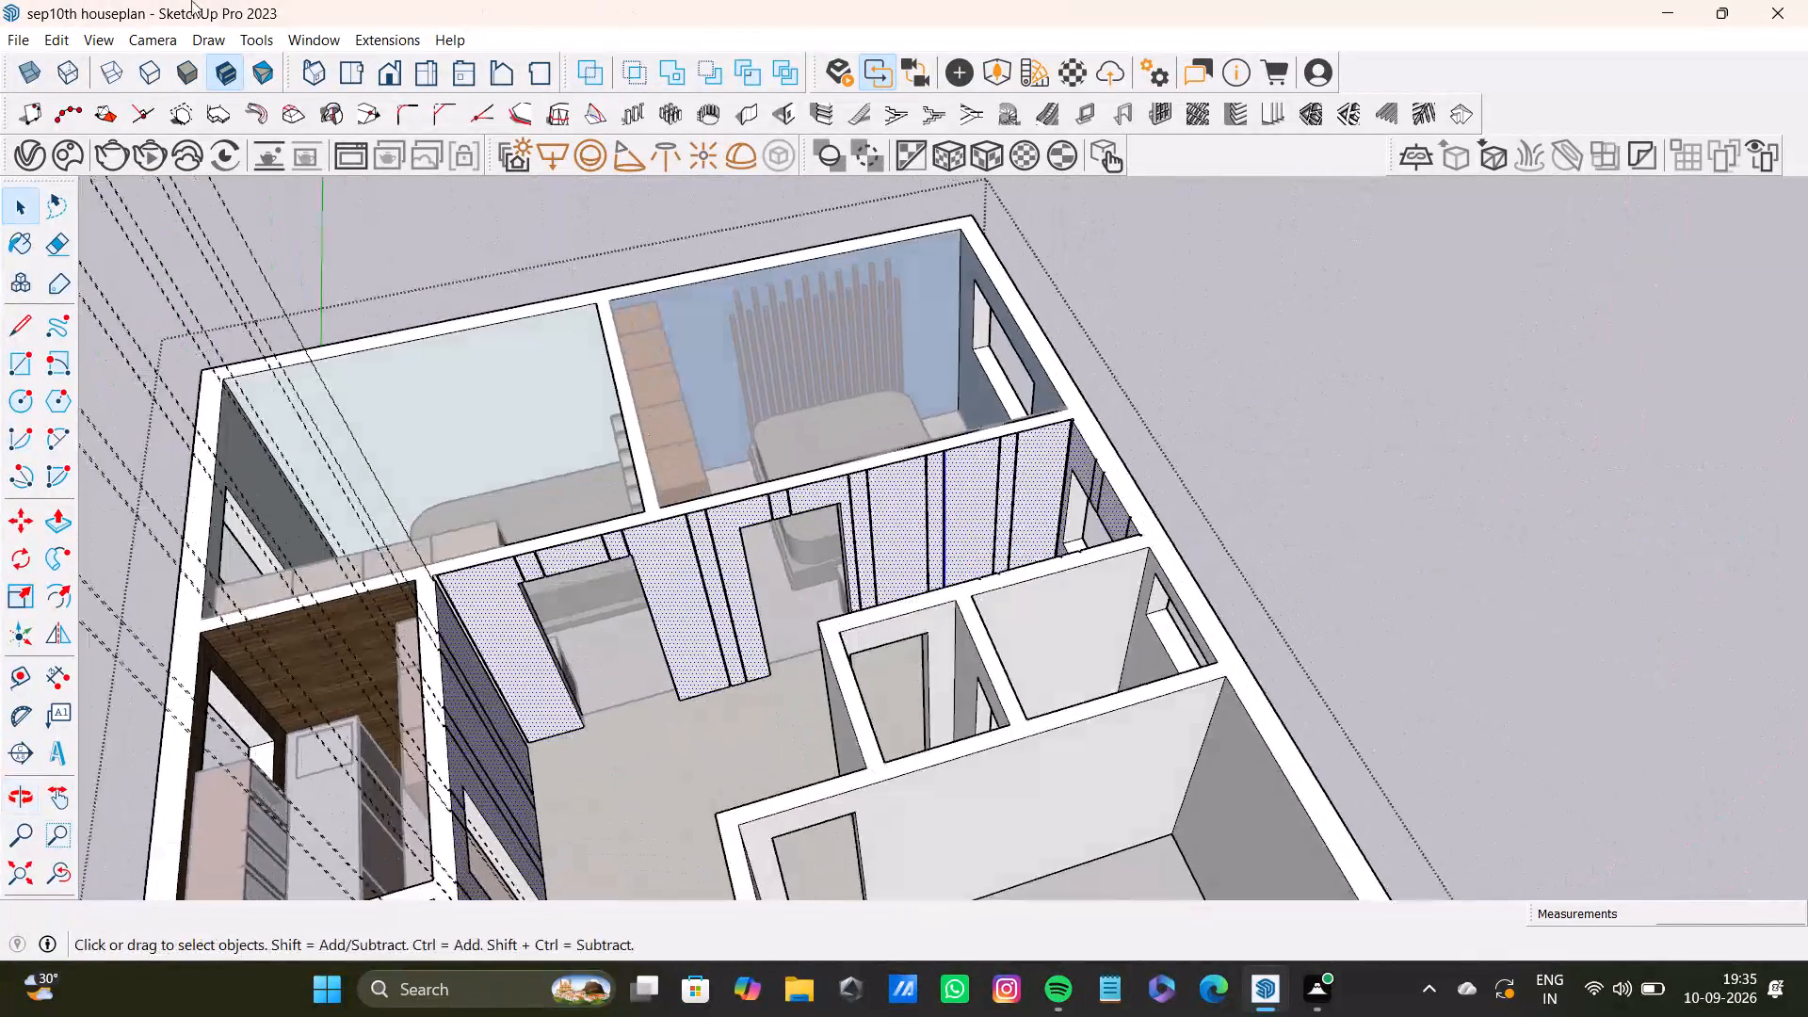
# Paint all selected hall panel faces with Formica Laminate Light from Synthetic Surfaces, and clear the selection.
pyautogui.click(17, 256)
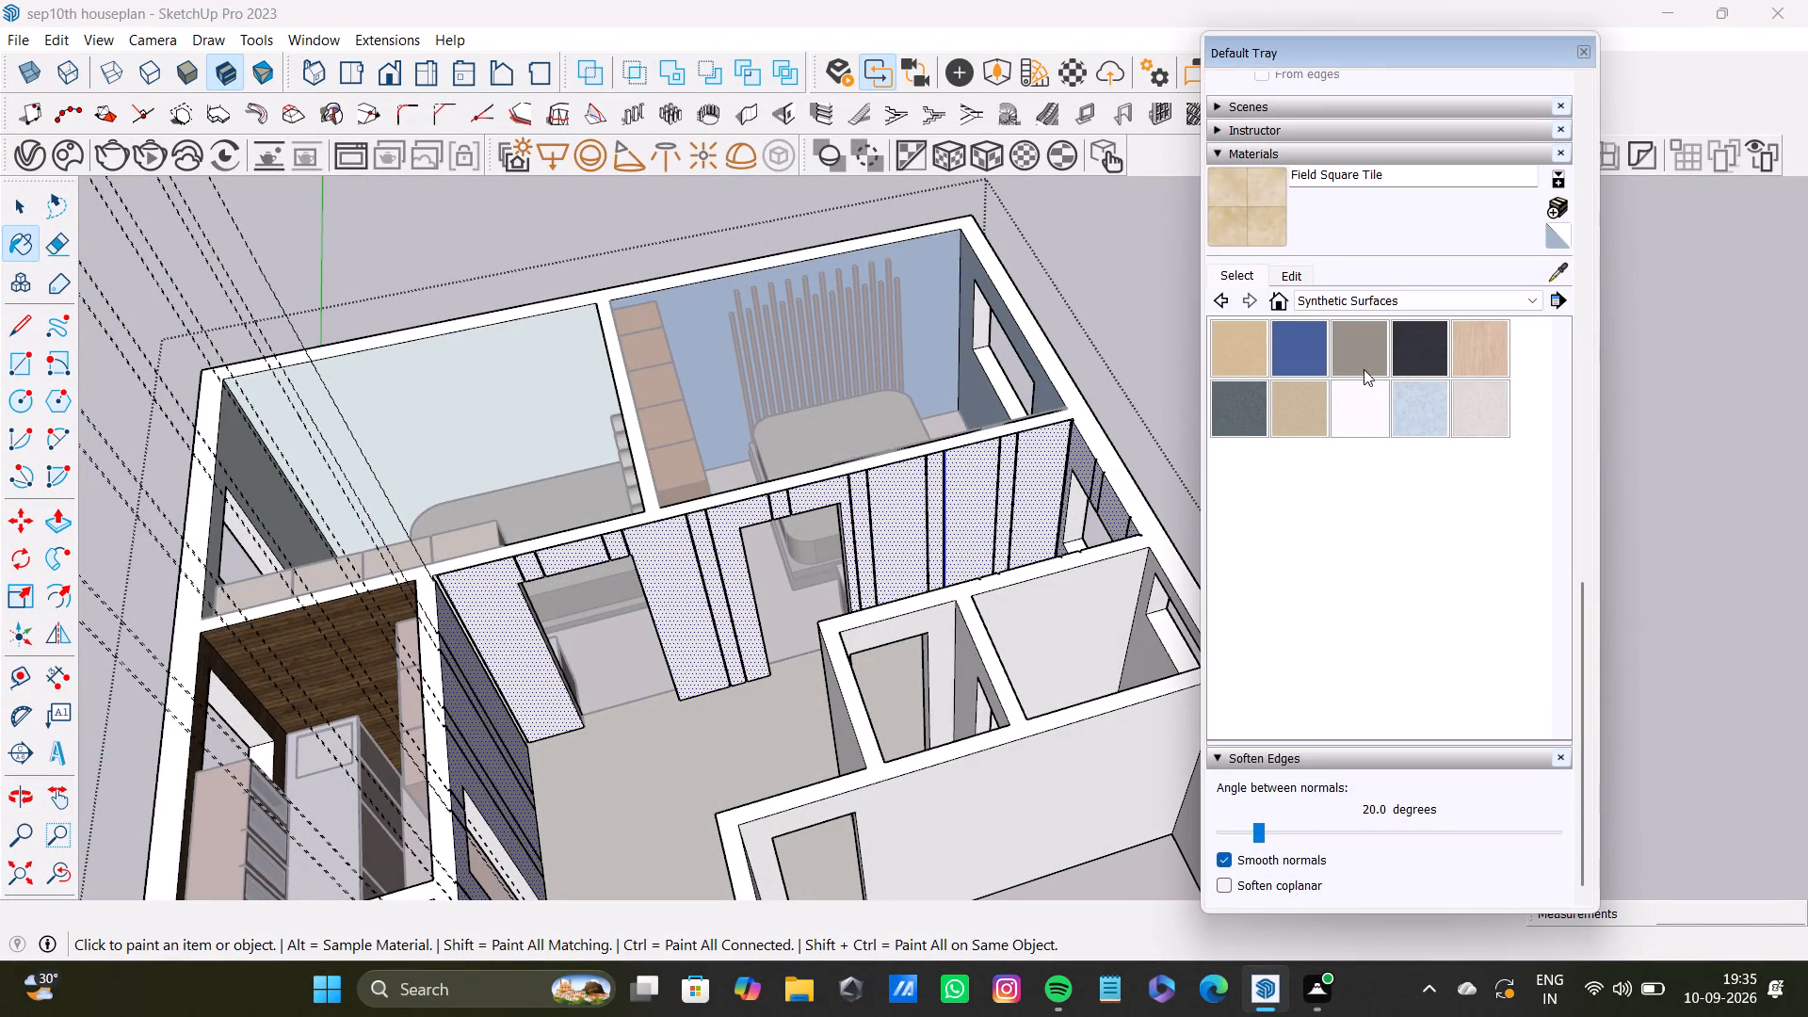
pyautogui.click(1477, 336)
pyautogui.scroll(6, 1005, 541)
pyautogui.click(927, 407)
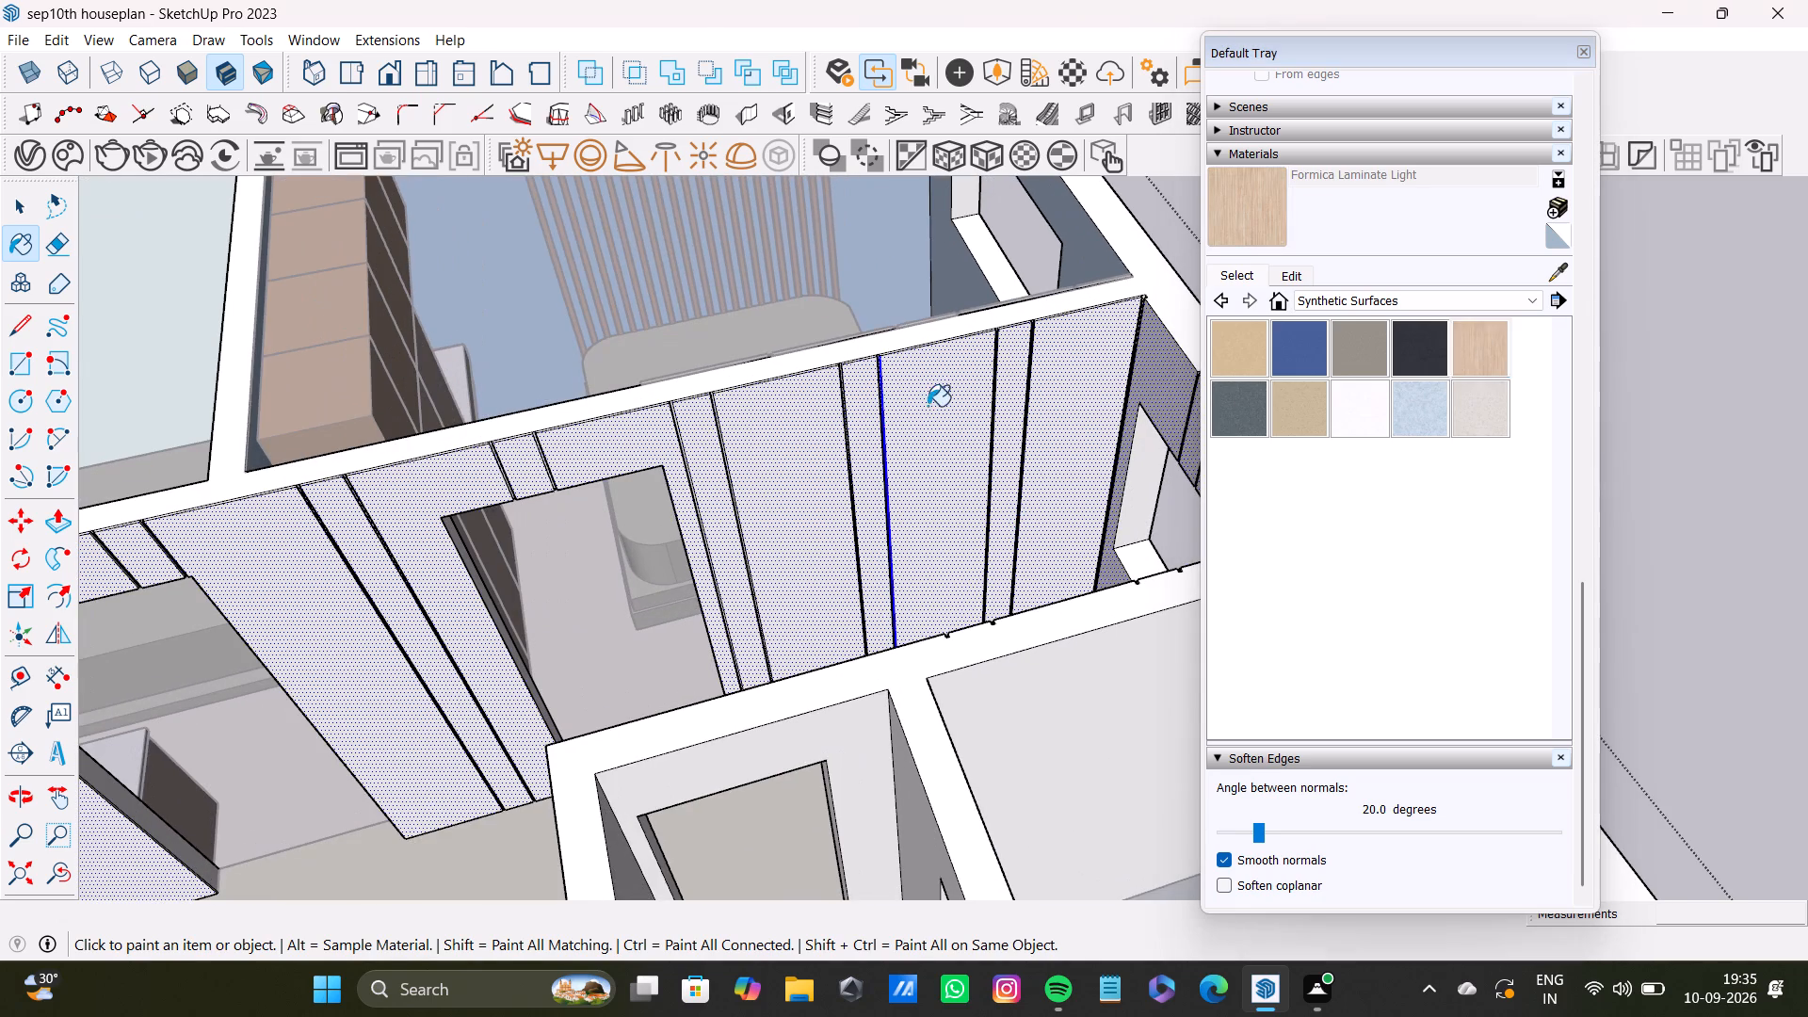
pyautogui.scroll(-13, 796, 449)
pyautogui.press('space')
pyautogui.click(930, 388)
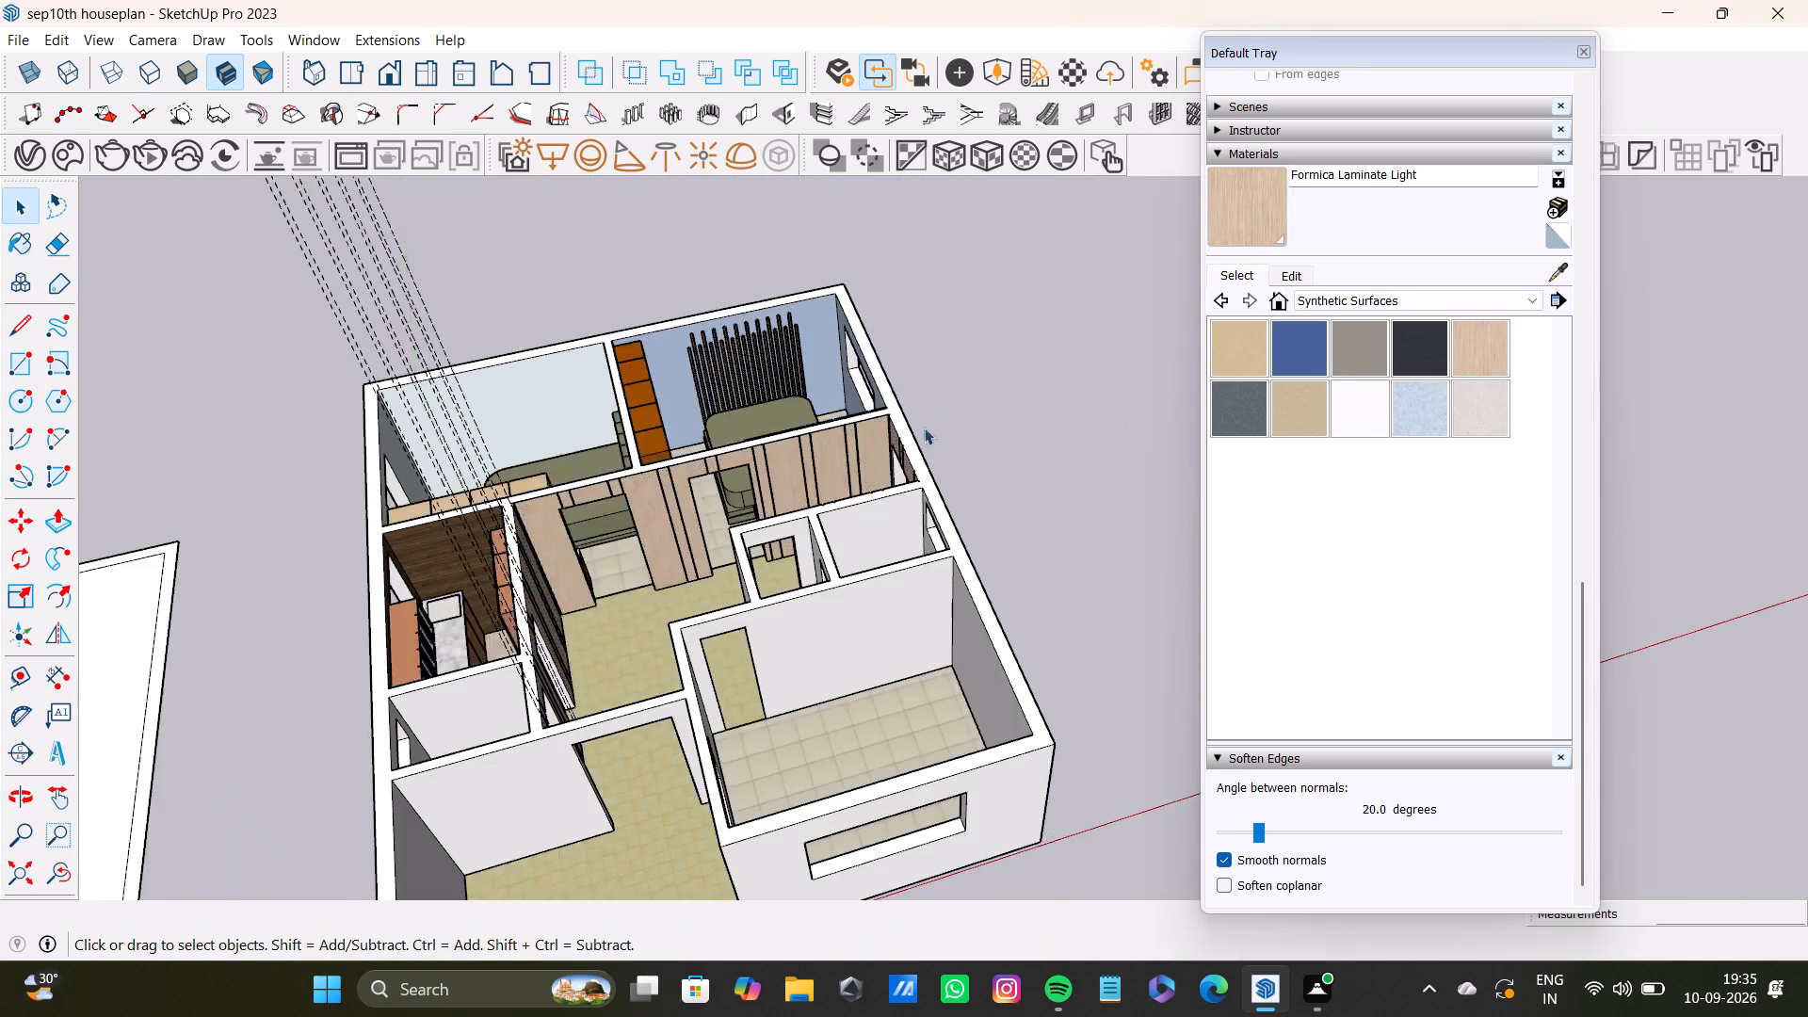
# Examine the painted hall paneling from several angles and look for wall faces that are still plain.
pyautogui.scroll(5, 941, 480)
pyautogui.moveTo(914, 492); pyautogui.dragTo(438, 592, button='middle')
pyautogui.scroll(1, 374, 513)
pyautogui.scroll(-4, 525, 429)
pyautogui.keyDown('shift'); pyautogui.moveTo(603, 423); pyautogui.dragTo(861, 678, button='middle'); pyautogui.keyUp('shift')
pyautogui.moveTo(888, 653); pyautogui.dragTo(245, 640, button='middle')
pyautogui.scroll(3, 625, 500)
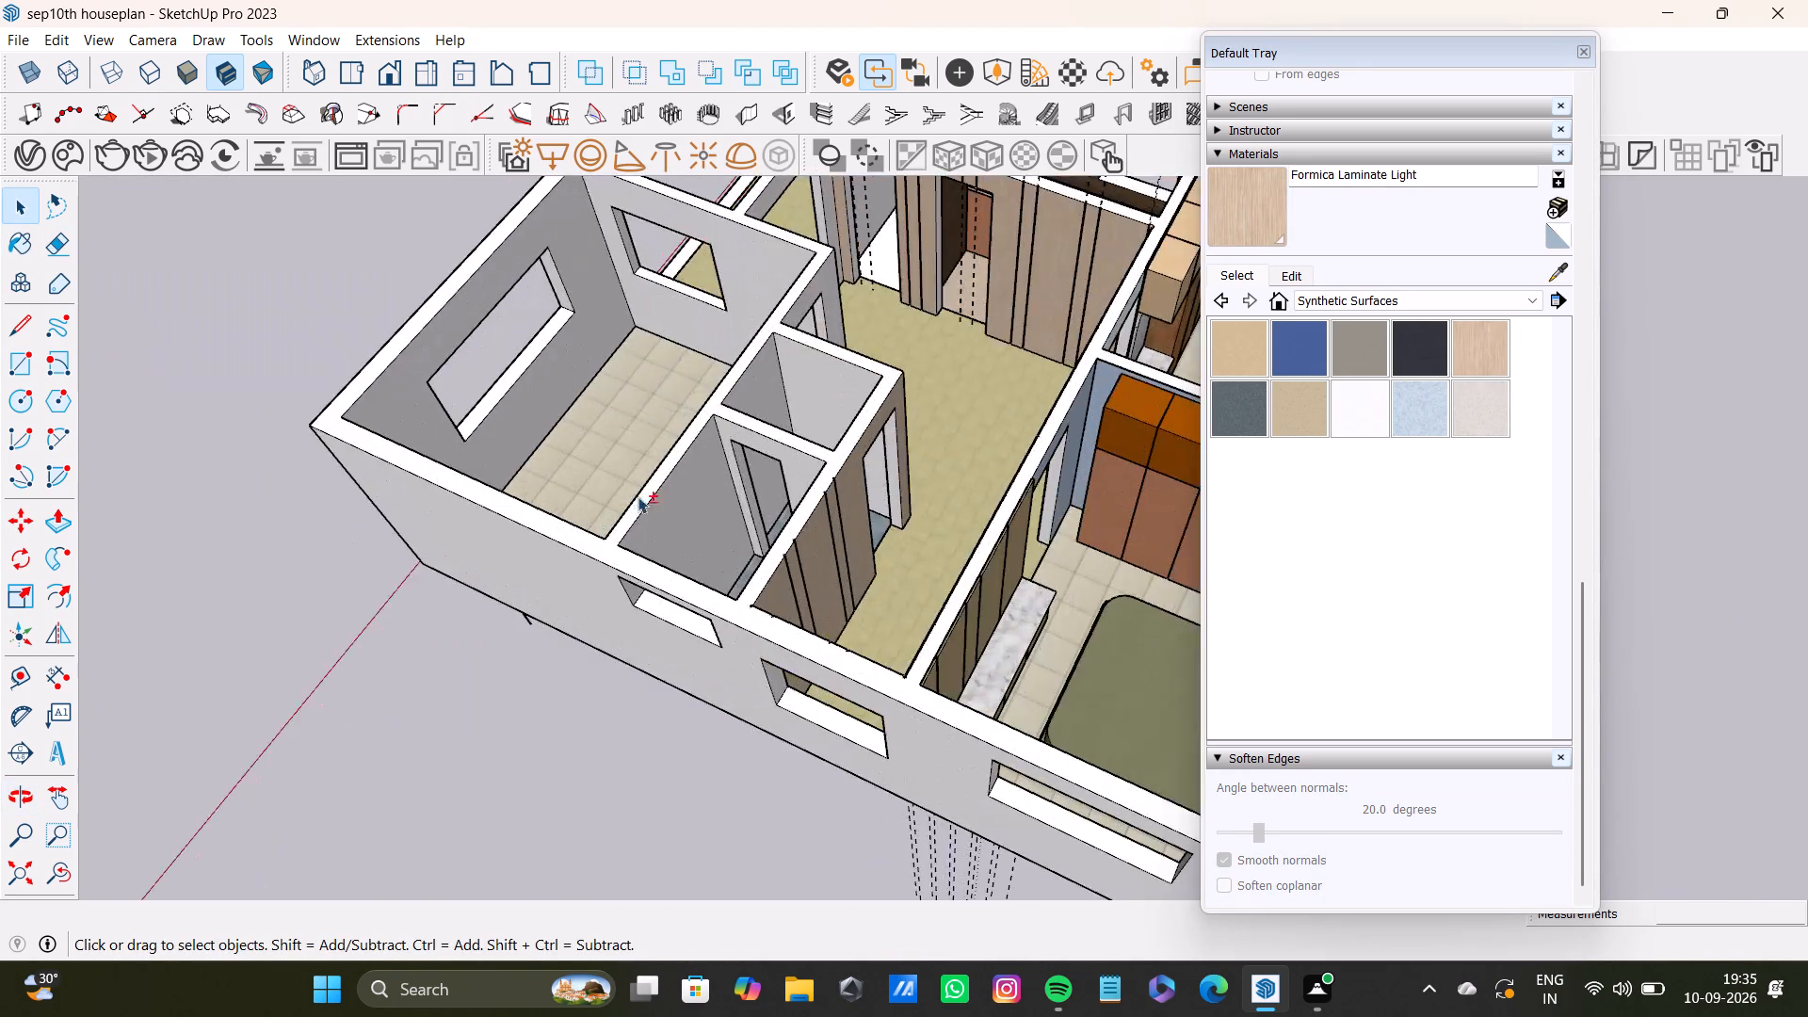
pyautogui.keyDown('shift'); pyautogui.moveTo(754, 476); pyautogui.dragTo(804, 689, button='middle'); pyautogui.keyUp('shift')
pyautogui.moveTo(850, 634); pyautogui.dragTo(212, 609, button='middle')
pyautogui.scroll(-1, 209, 573)
pyautogui.scroll(5, 698, 496)
pyautogui.keyDown('shift'); pyautogui.middleClick(719, 499); pyautogui.keyUp('shift')
pyautogui.moveTo(925, 523); pyautogui.dragTo(634, 566, button='middle')
pyautogui.scroll(6, 741, 497)
pyautogui.keyDown('shift'); pyautogui.moveTo(942, 492); pyautogui.dragTo(944, 620, button='middle'); pyautogui.keyUp('shift')
pyautogui.moveTo(979, 620); pyautogui.dragTo(688, 586, button='middle')
# Select the plain hall wall face with its edges on the end of the small-room block, next to the doorway.
pyautogui.press('space')
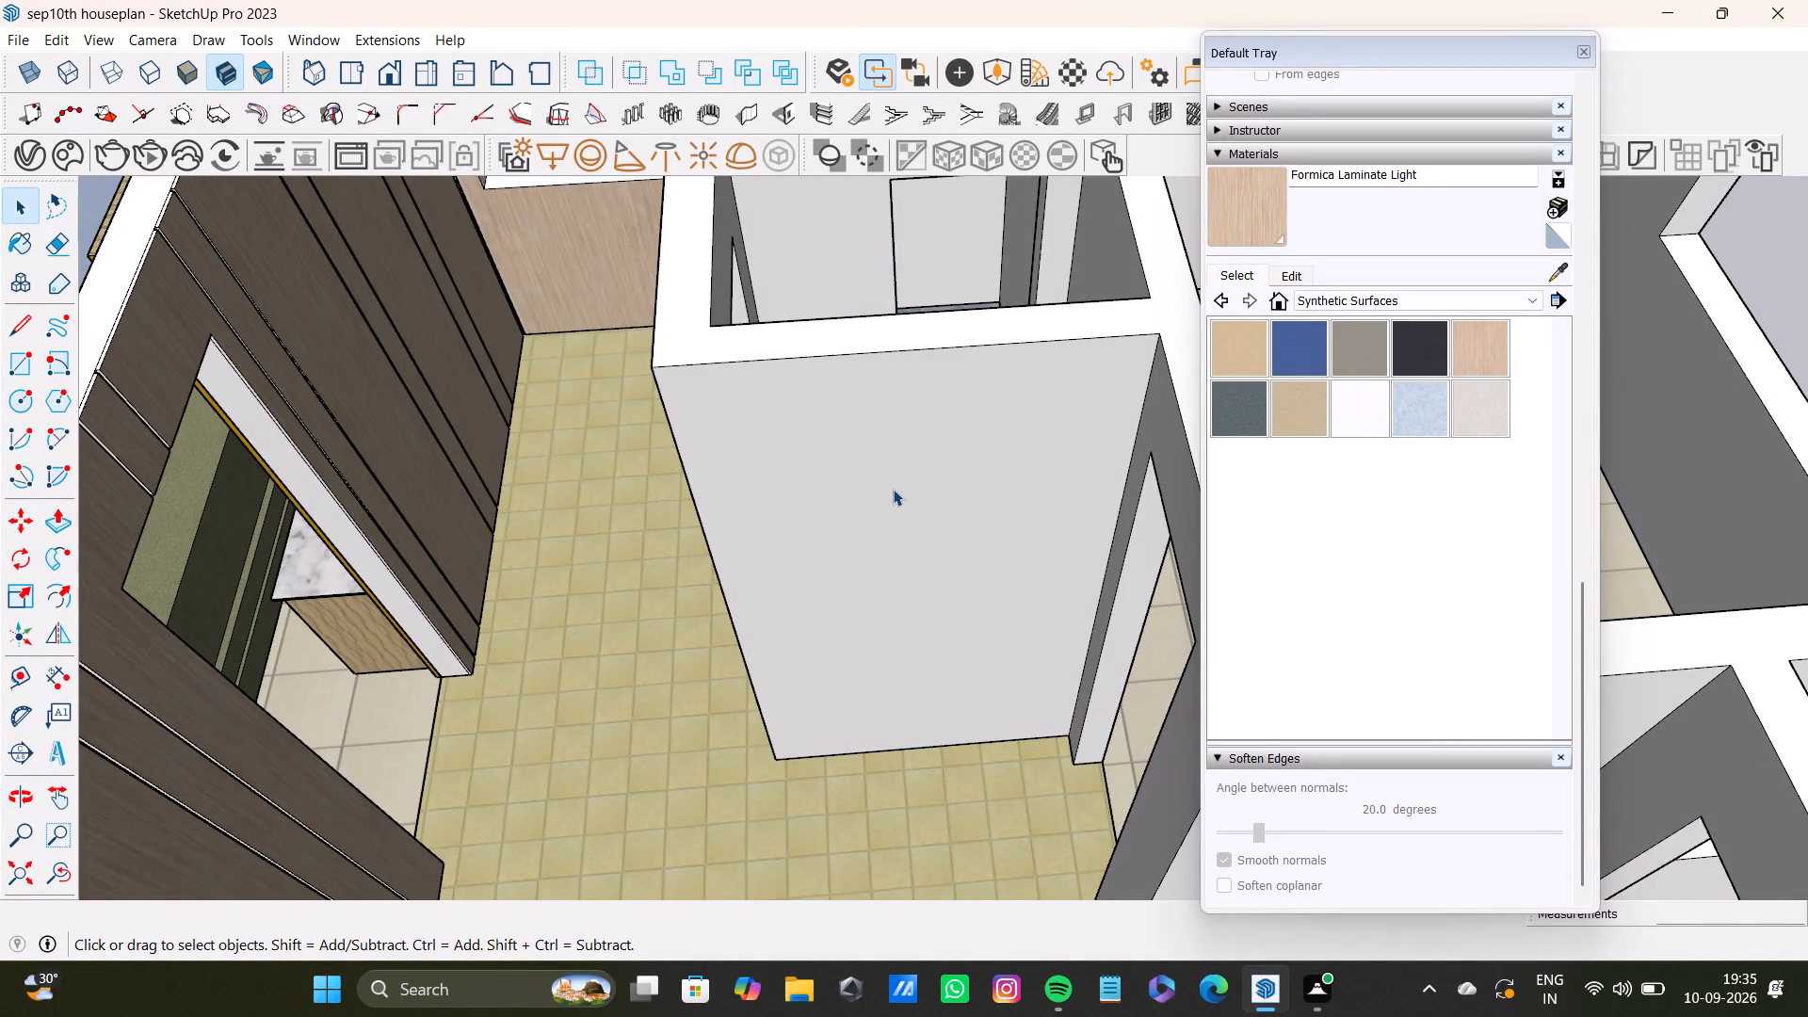
pyautogui.tripleClick(893, 489)
pyautogui.tripleClick(893, 489)
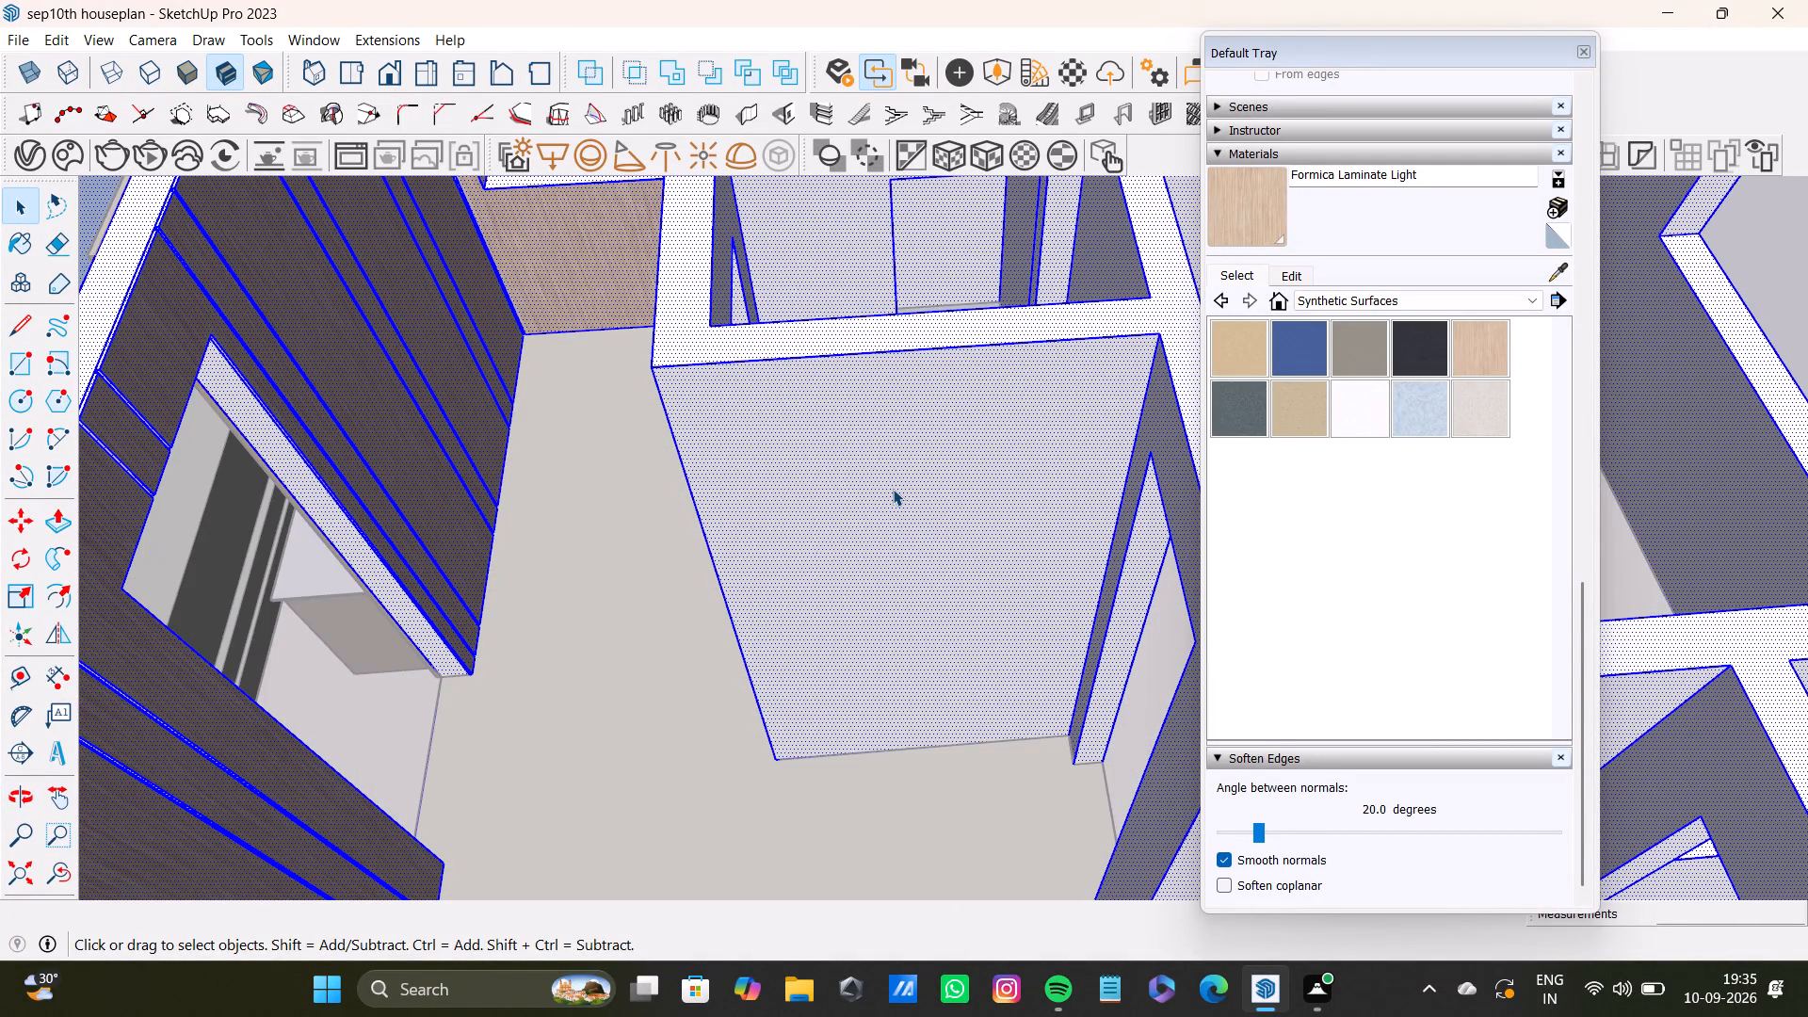
pyautogui.click(893, 489)
pyautogui.tripleClick(893, 489)
pyautogui.click(893, 489)
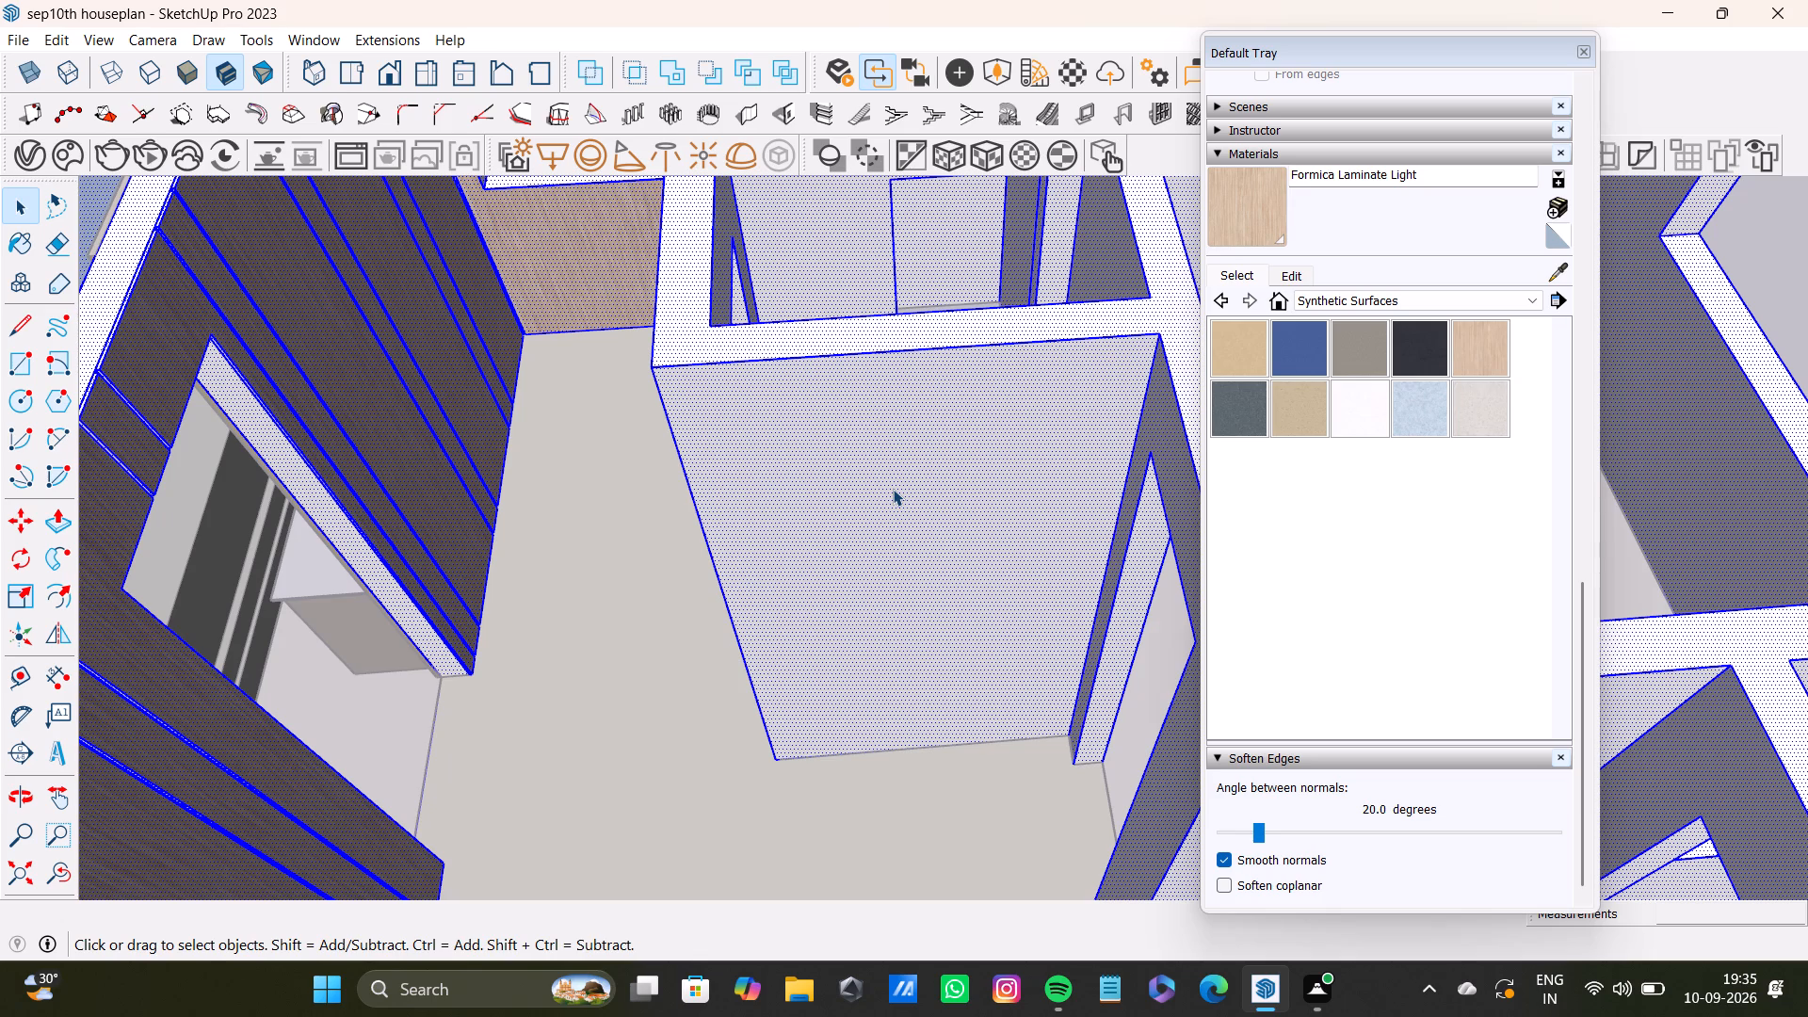
pyautogui.click(904, 501)
pyautogui.click(905, 501)
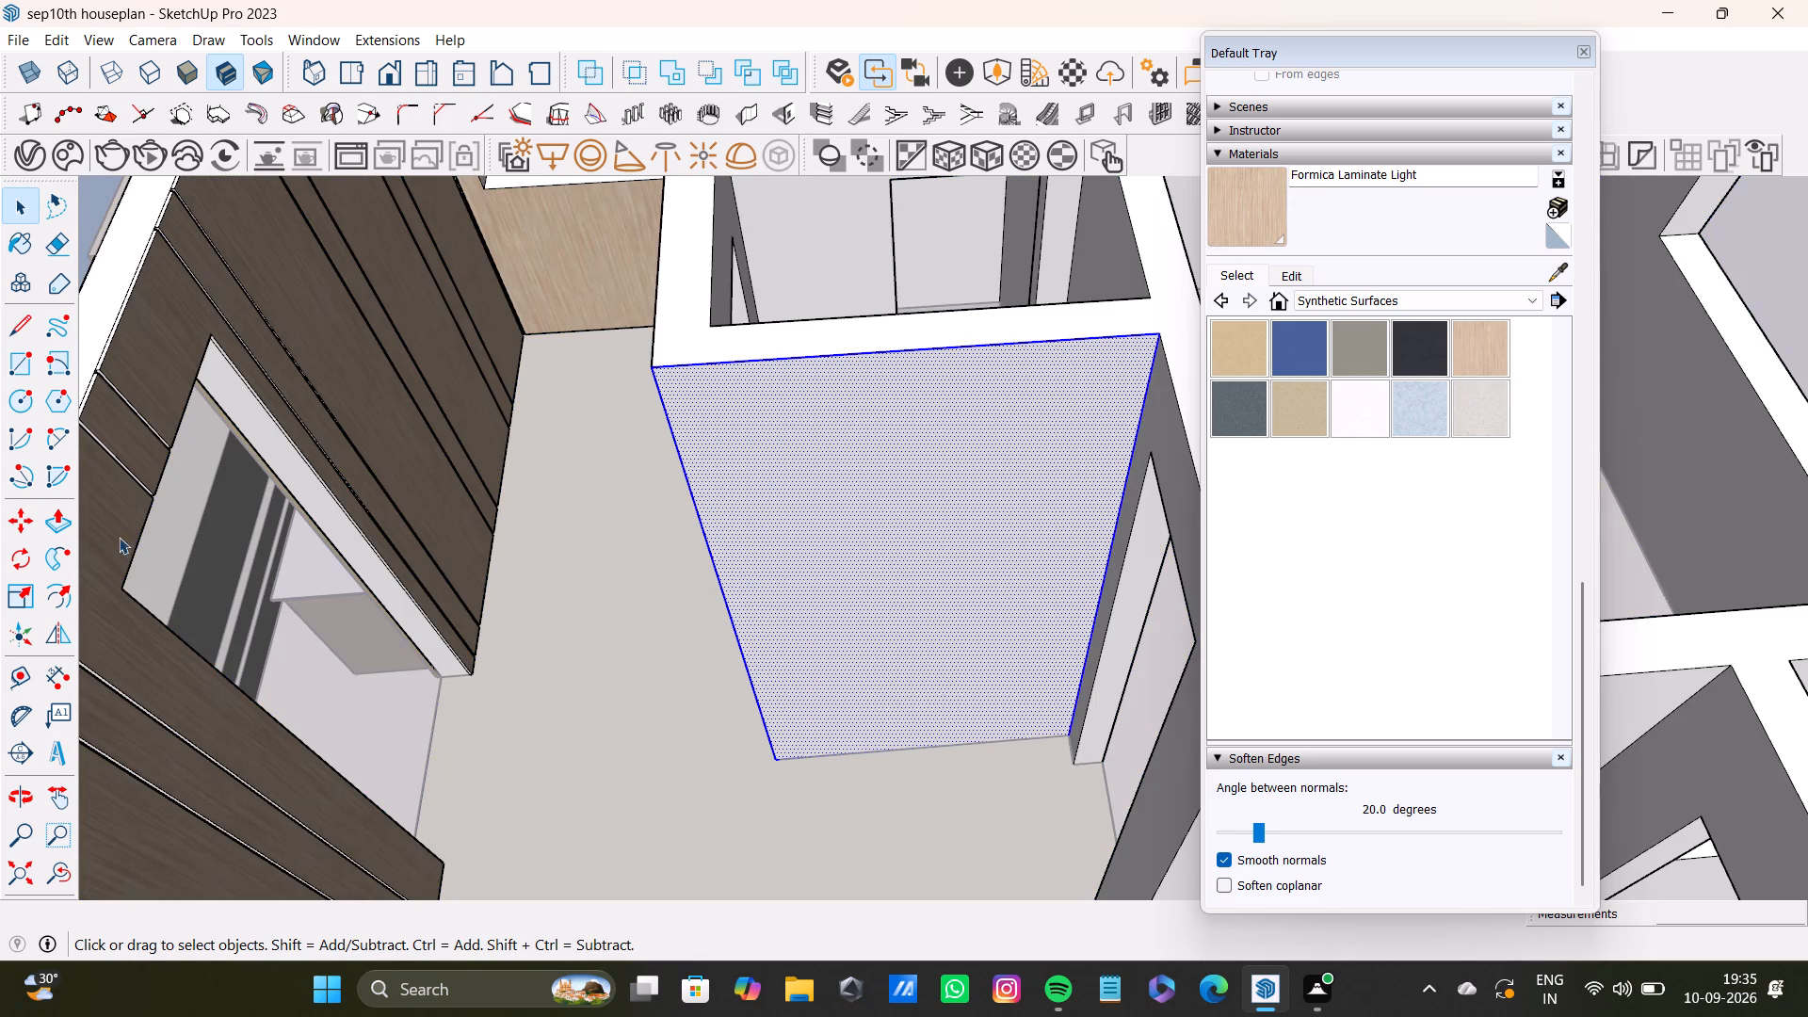
# Place a vertical guide 7" in from the plain wall's outer corner edge and a second one 0.5" beyond it.
pyautogui.click(17, 686)
pyautogui.scroll(3, 705, 580)
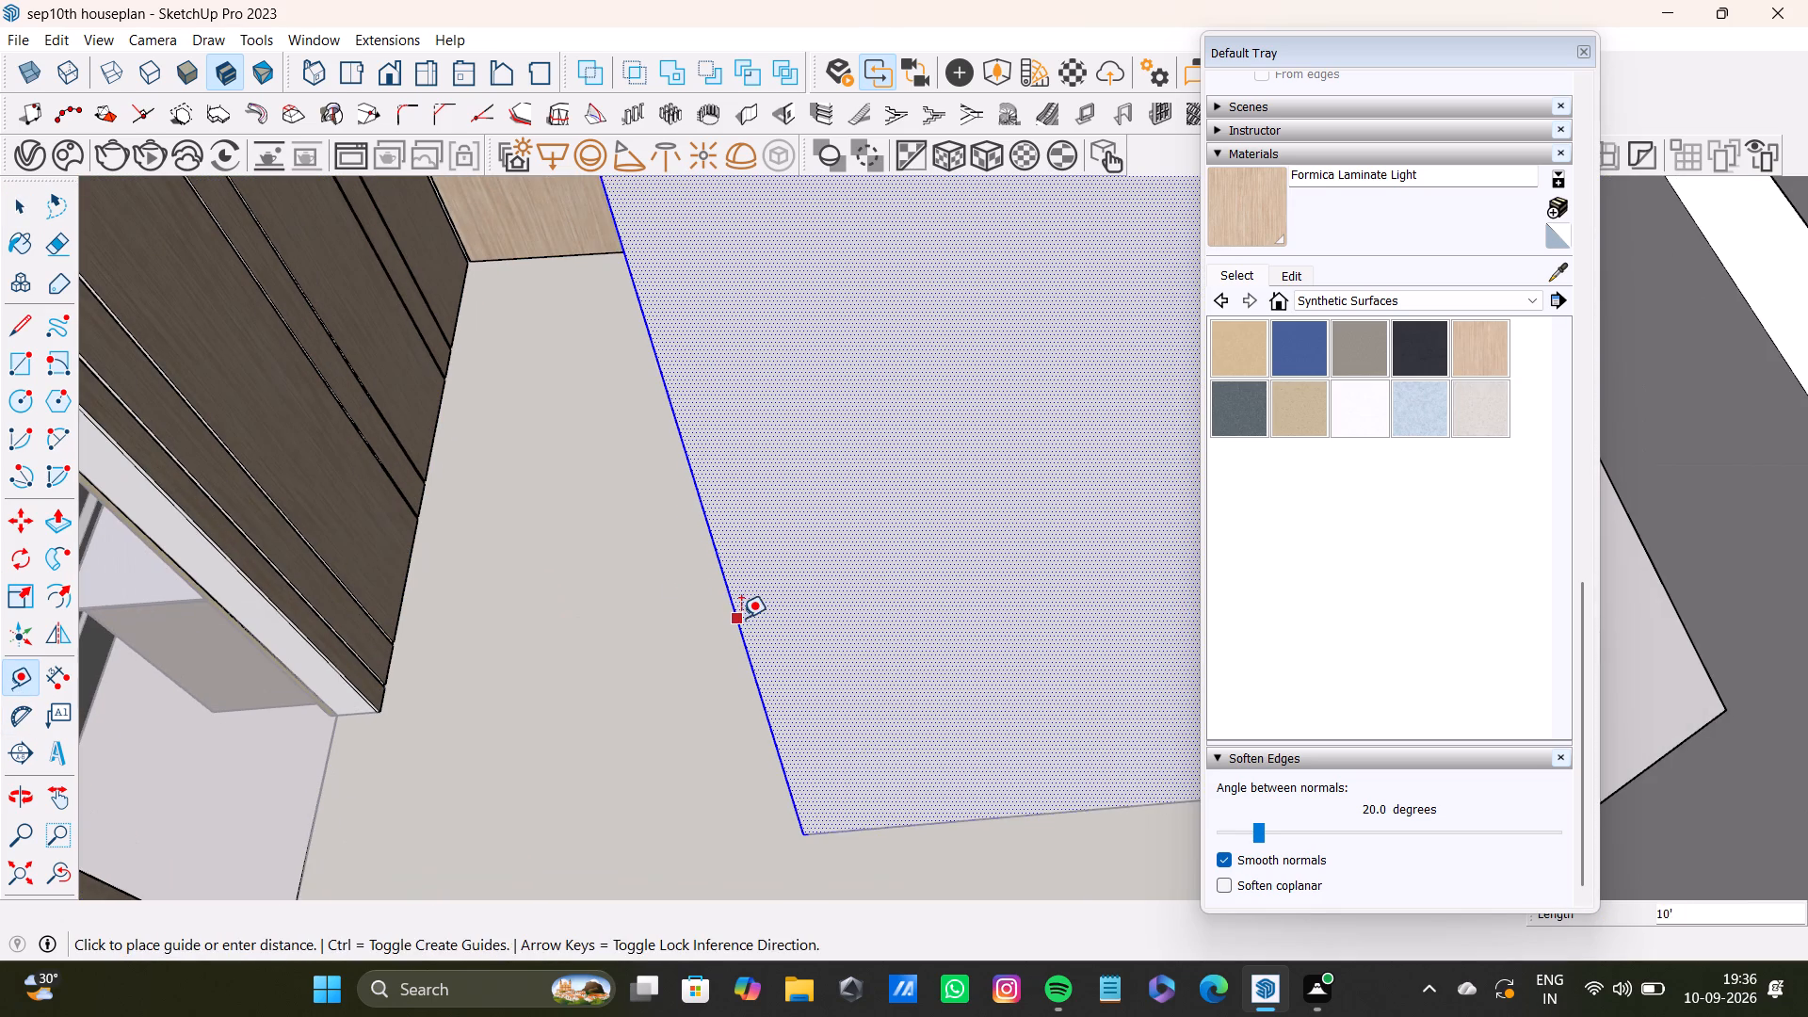
pyautogui.click(741, 618)
pyautogui.scroll(-3, 831, 614)
pyautogui.keyDown('shift'); pyautogui.moveTo(849, 613); pyautogui.dragTo(799, 727, button='middle'); pyautogui.keyUp('shift')
pyautogui.moveTo(799, 721); pyautogui.dragTo(781, 639, button='middle')
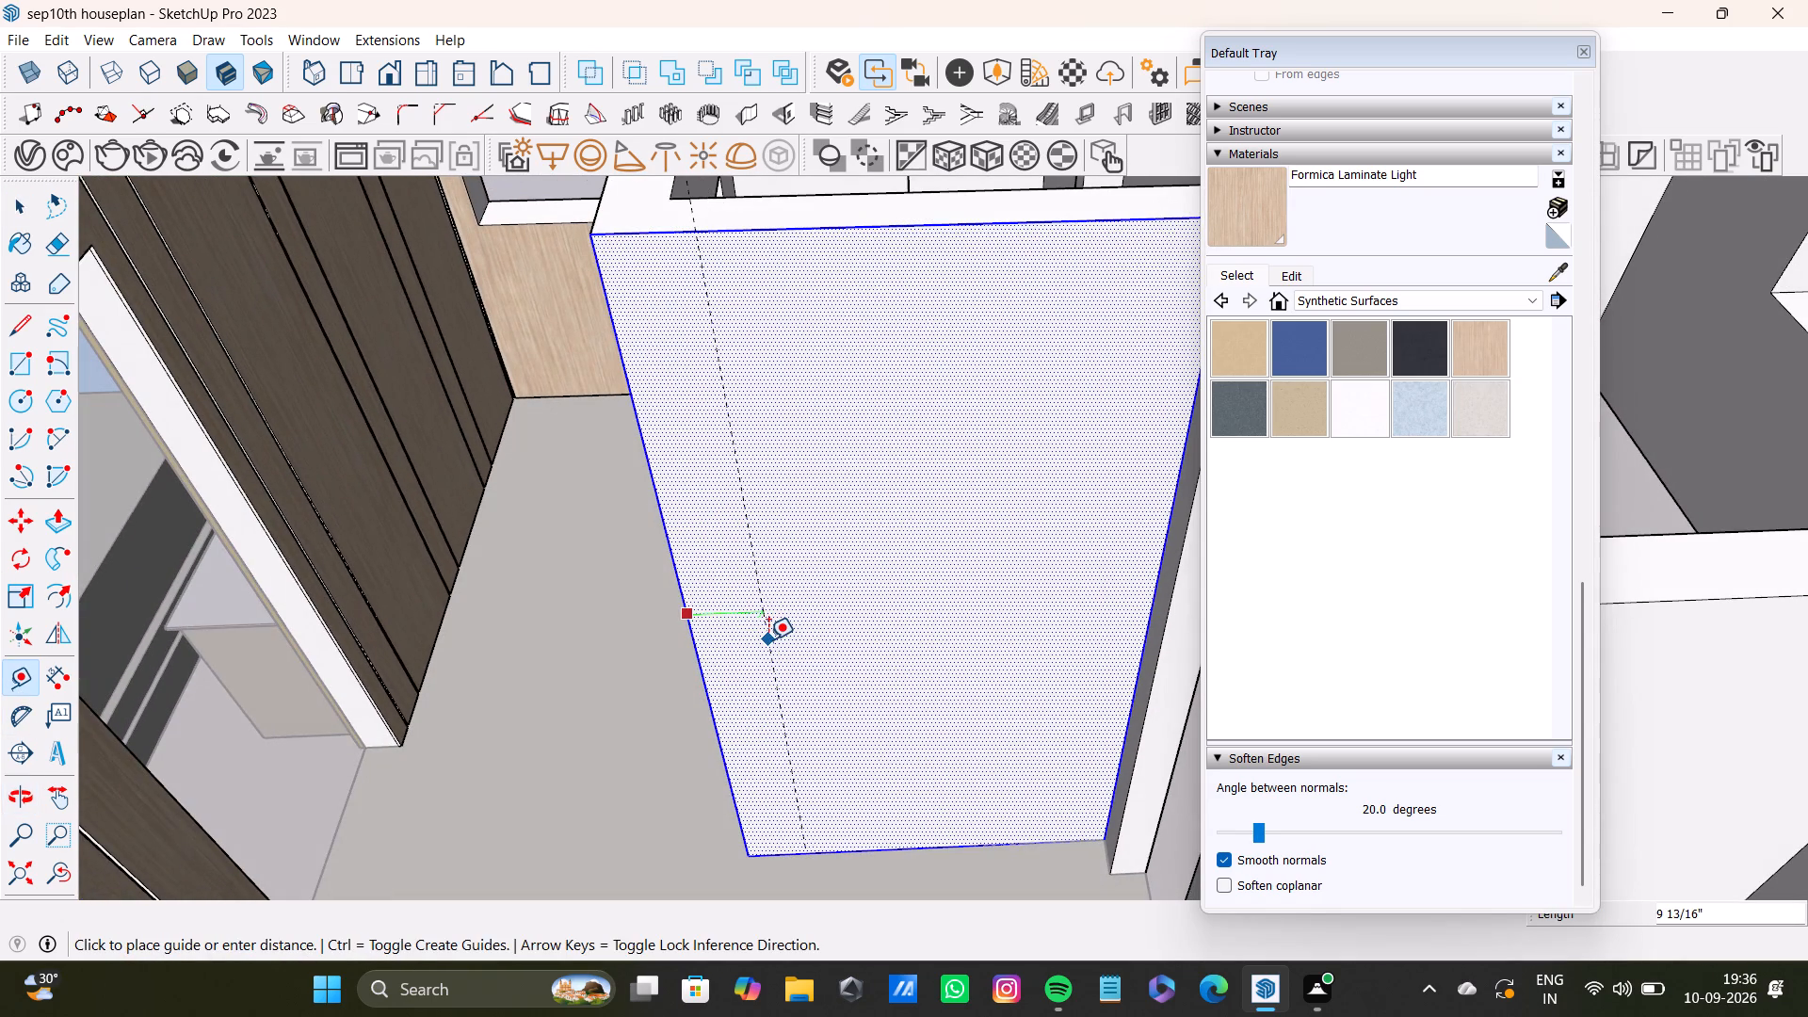
pyautogui.press('7')
pyautogui.hotkey('shift', '"')
pyautogui.press('Return')
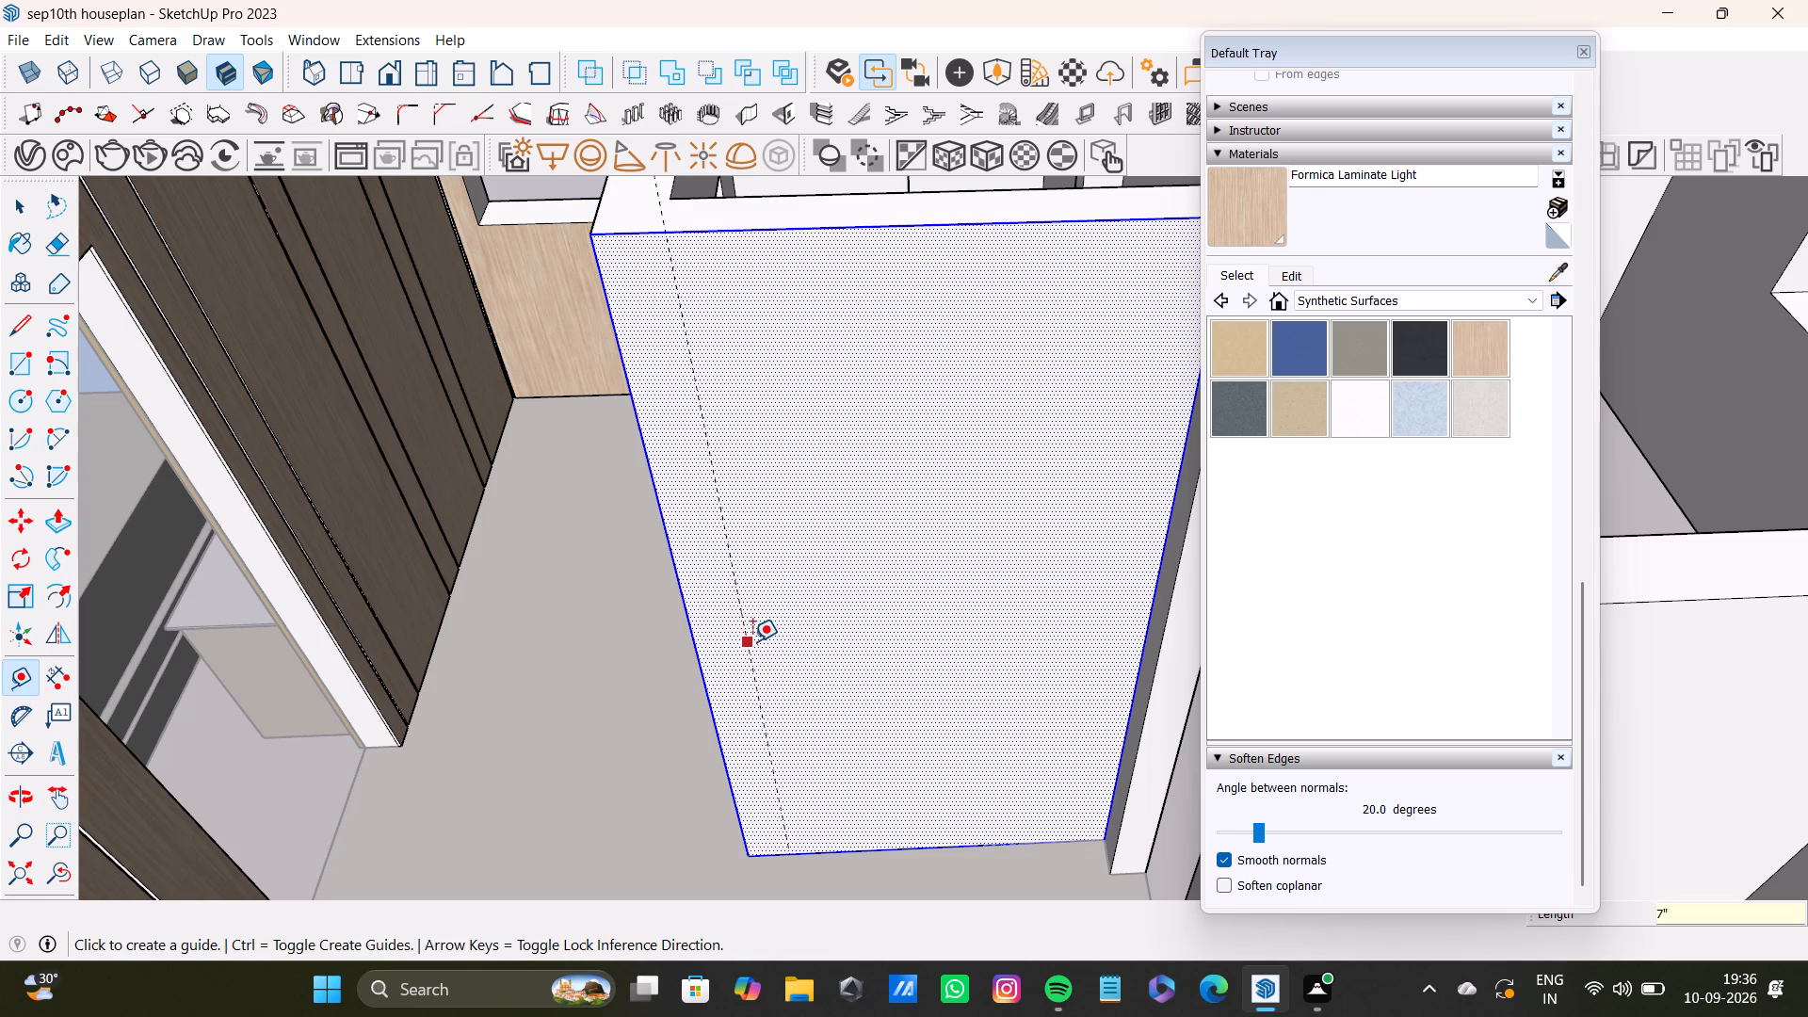
pyautogui.click(751, 670)
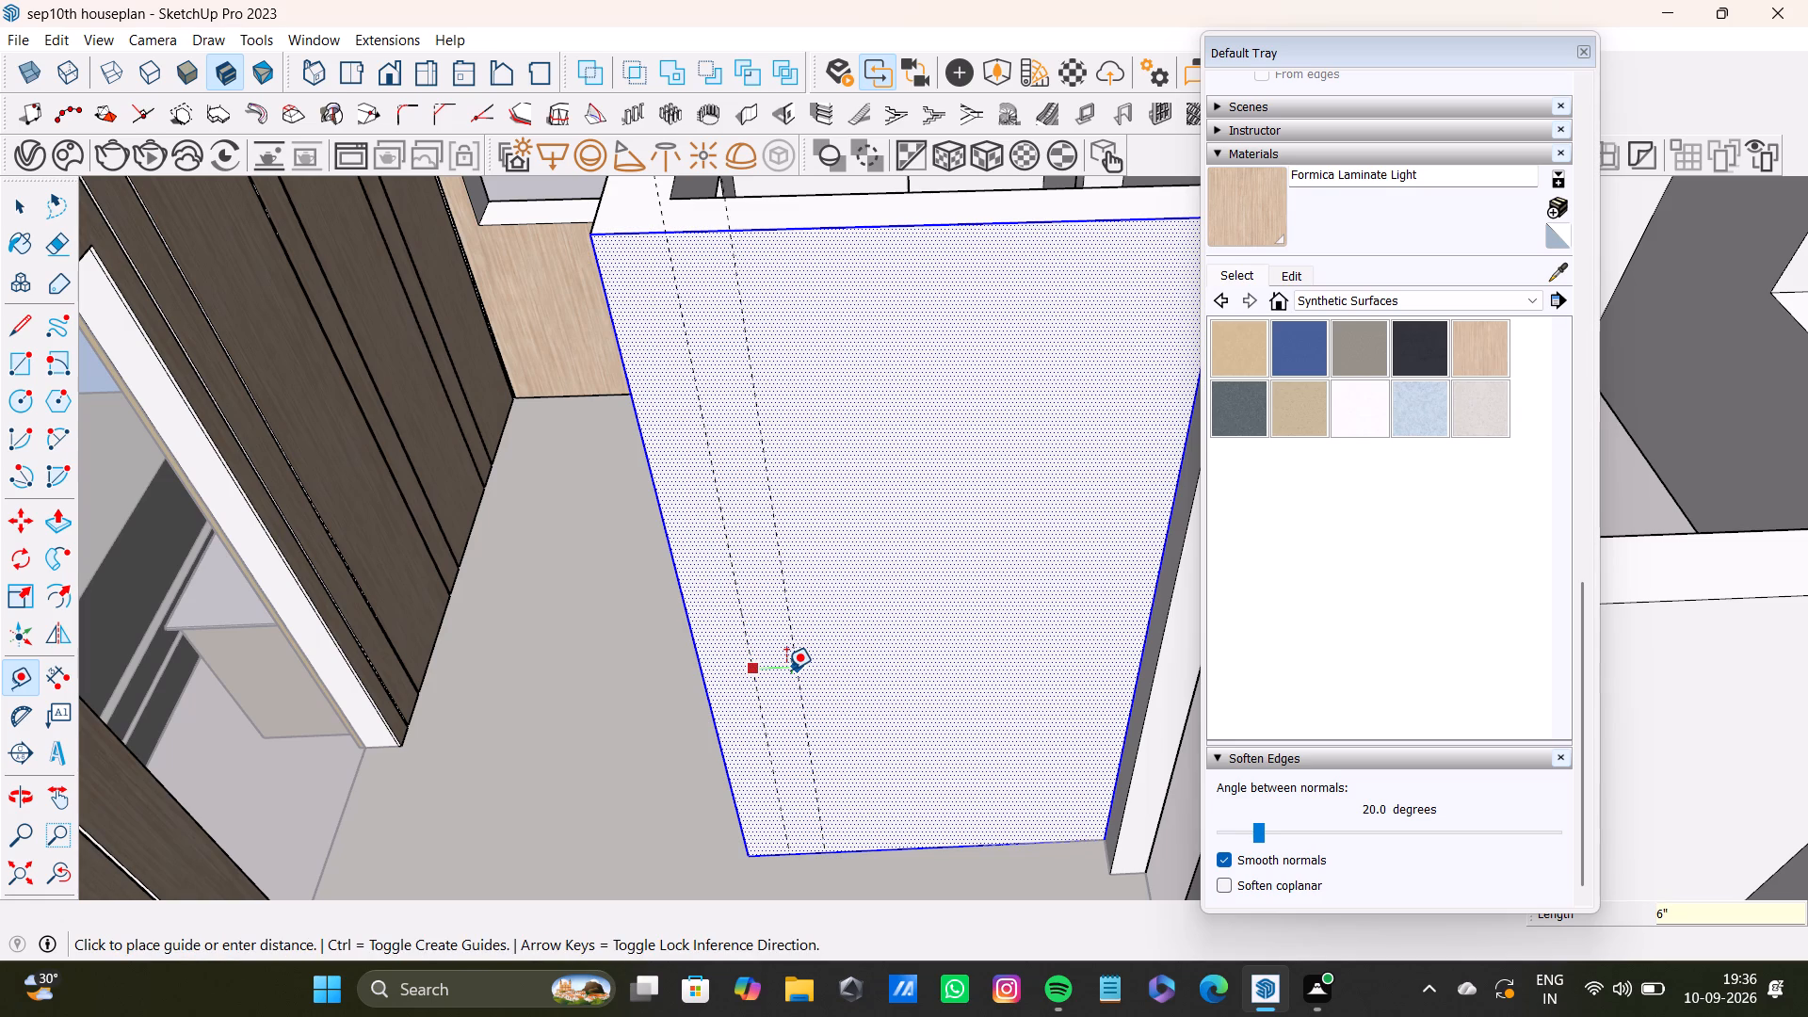
pyautogui.write('0.')
pyautogui.press('5')
pyautogui.hotkey('shift', '"')
pyautogui.press('Return')
# Add a vertical guide 2' further along the plain wall from the first groove pair, and another 0.5" beyond it.
pyautogui.scroll(7, 790, 657)
pyautogui.click(742, 684)
pyautogui.scroll(-4, 950, 696)
pyautogui.keyDown('shift'); pyautogui.moveTo(1101, 724); pyautogui.dragTo(953, 751, button='middle'); pyautogui.keyUp('shift')
pyautogui.write("2'")
pyautogui.press('Return')
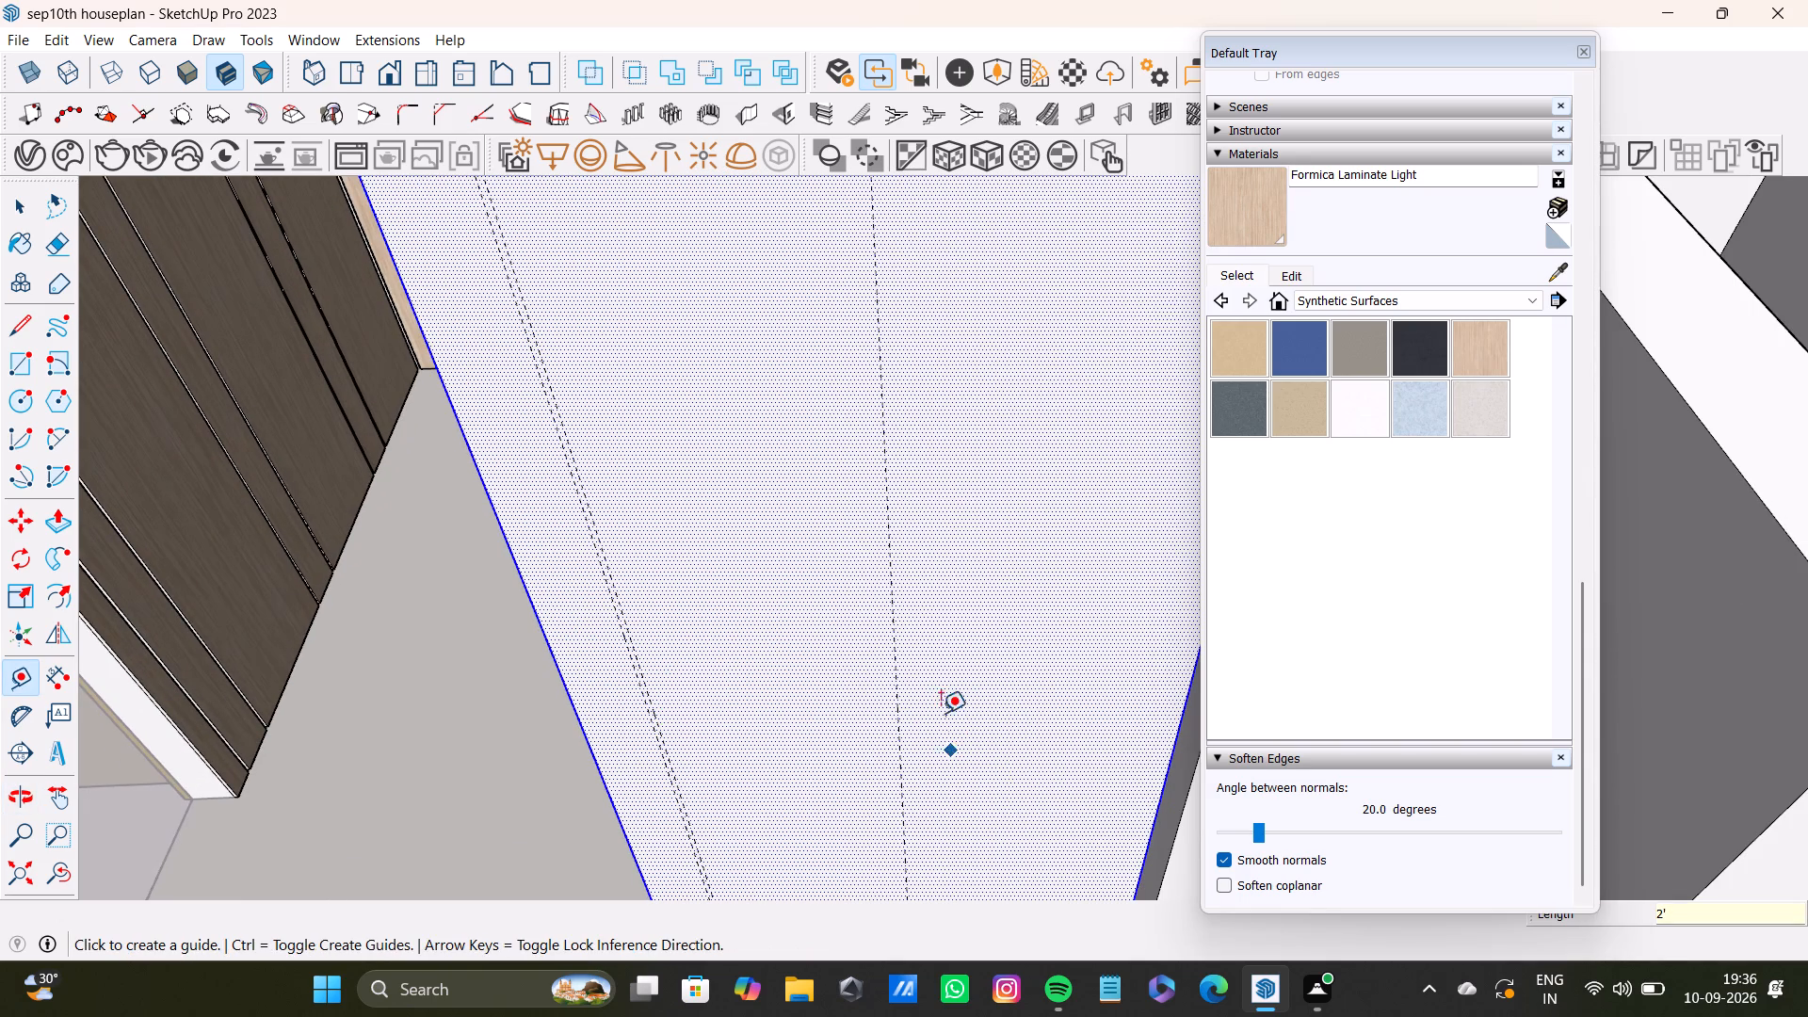
pyautogui.click(901, 740)
pyautogui.write('0.5')
pyautogui.hotkey('shift', '"')
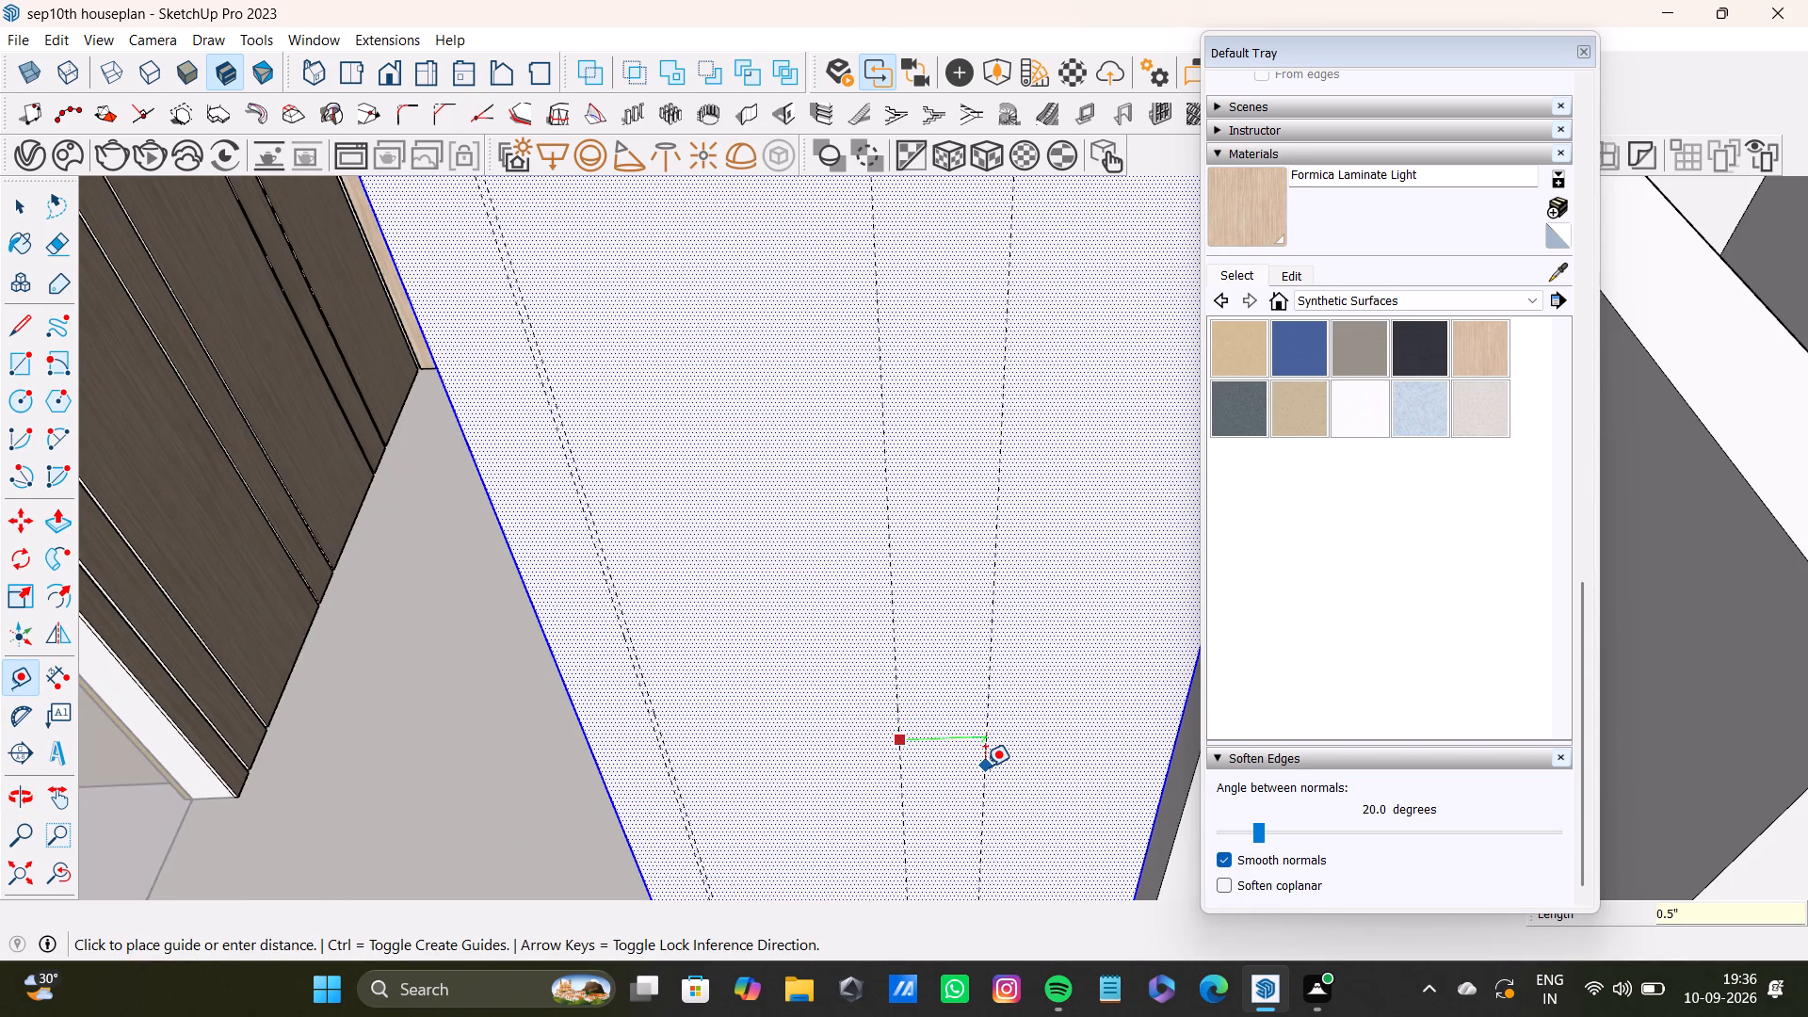
pyautogui.press('Return')
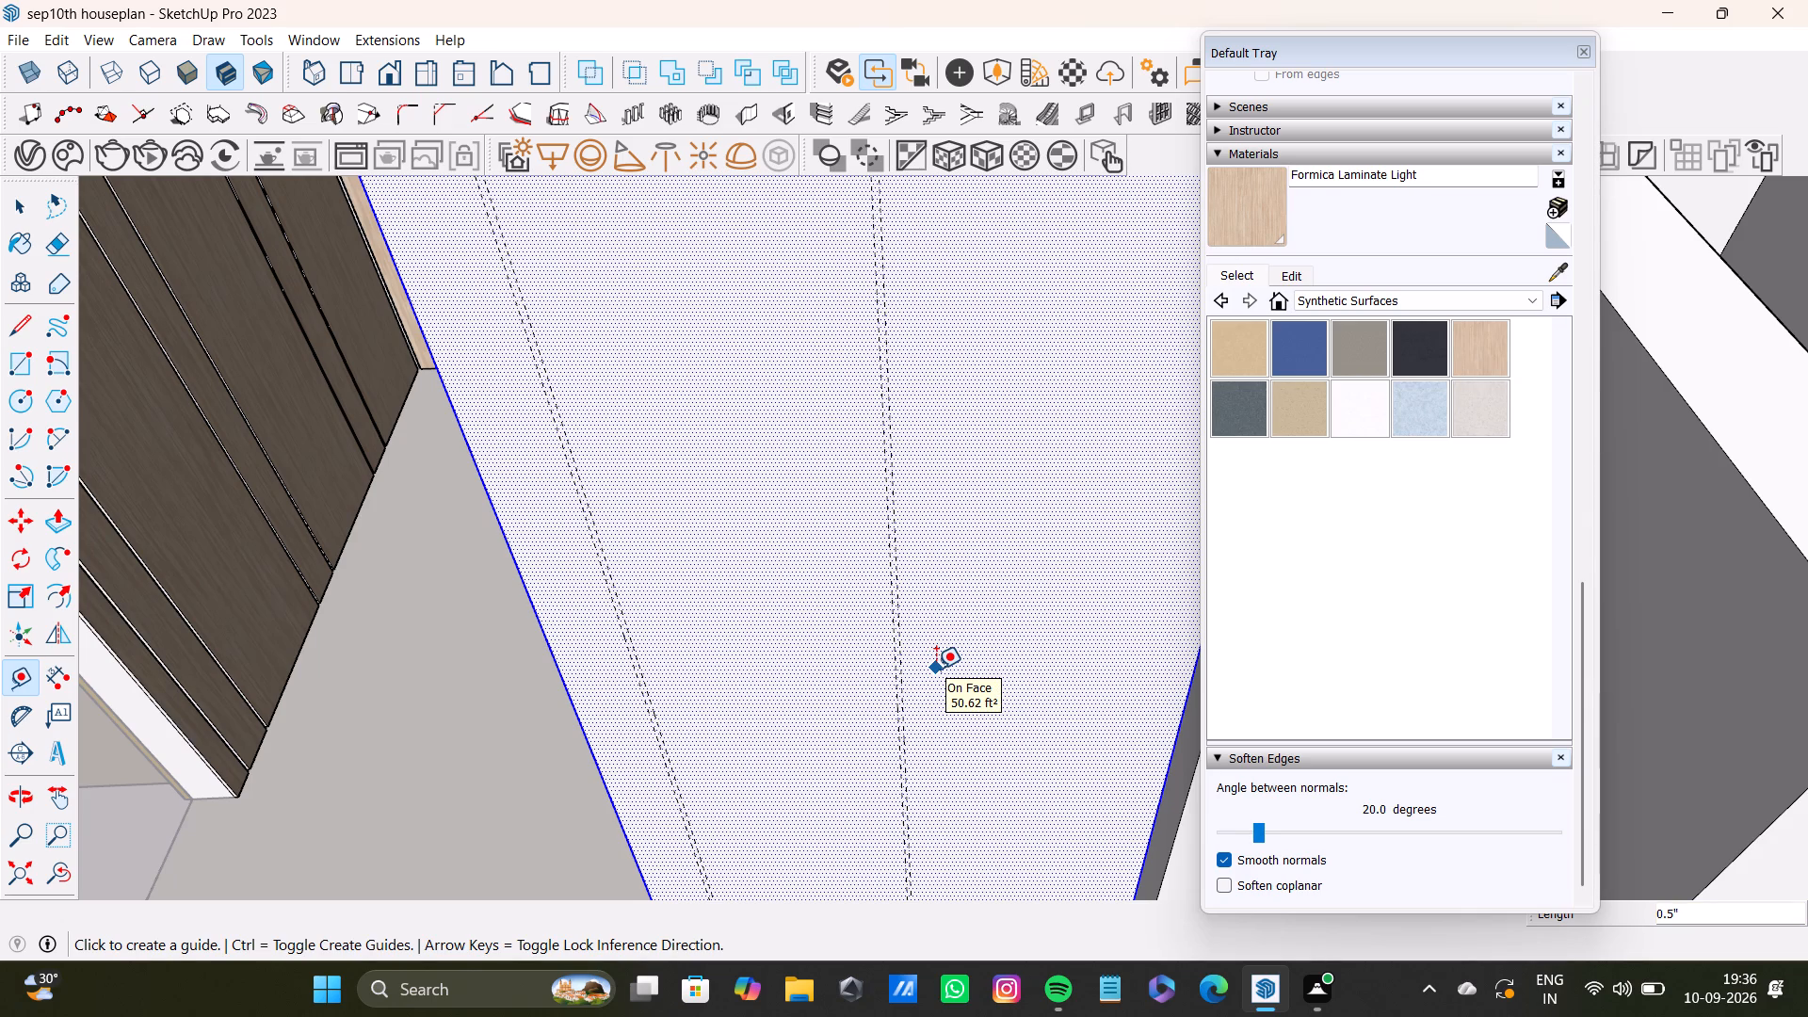
# Add a third pair of groove guides on the plain wall, 7" past the second pair and 0.5" apart.
pyautogui.scroll(-5, 830, 627)
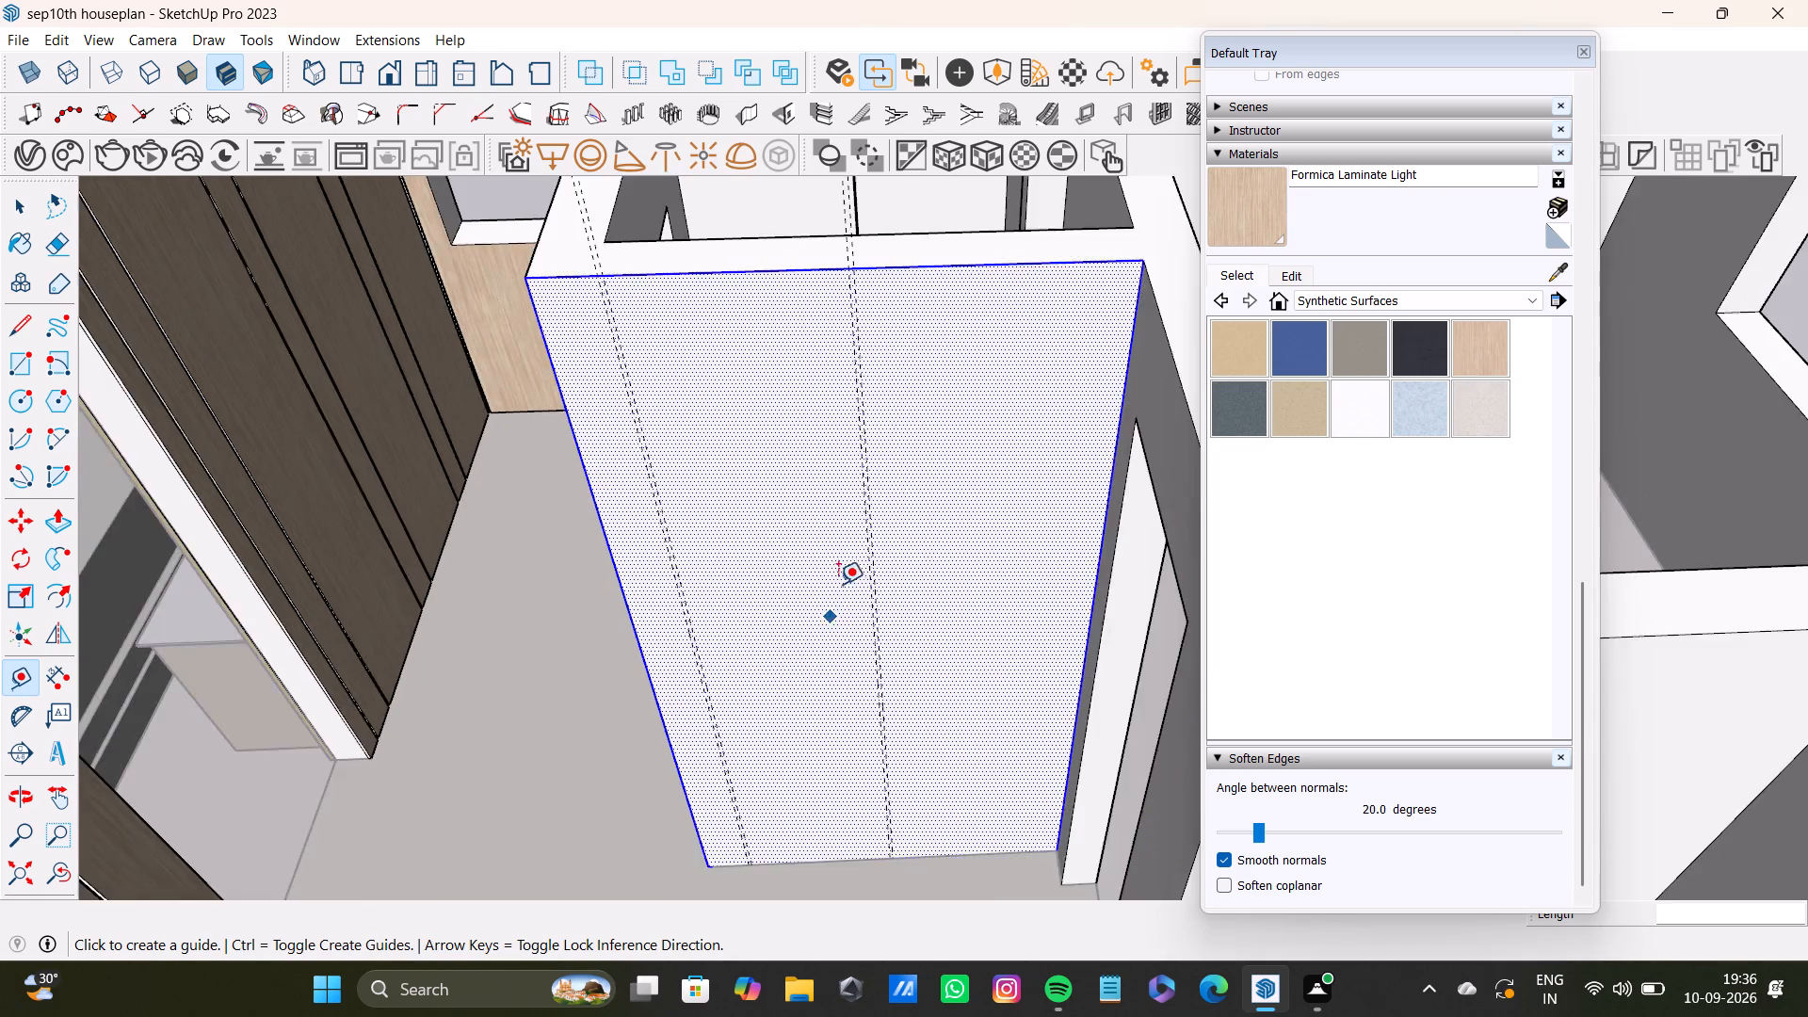
pyautogui.scroll(-3, 838, 584)
pyautogui.keyDown('shift'); pyautogui.moveTo(855, 565); pyautogui.dragTo(839, 606, button='middle'); pyautogui.keyUp('shift')
pyautogui.scroll(11, 842, 510)
pyautogui.press('space')
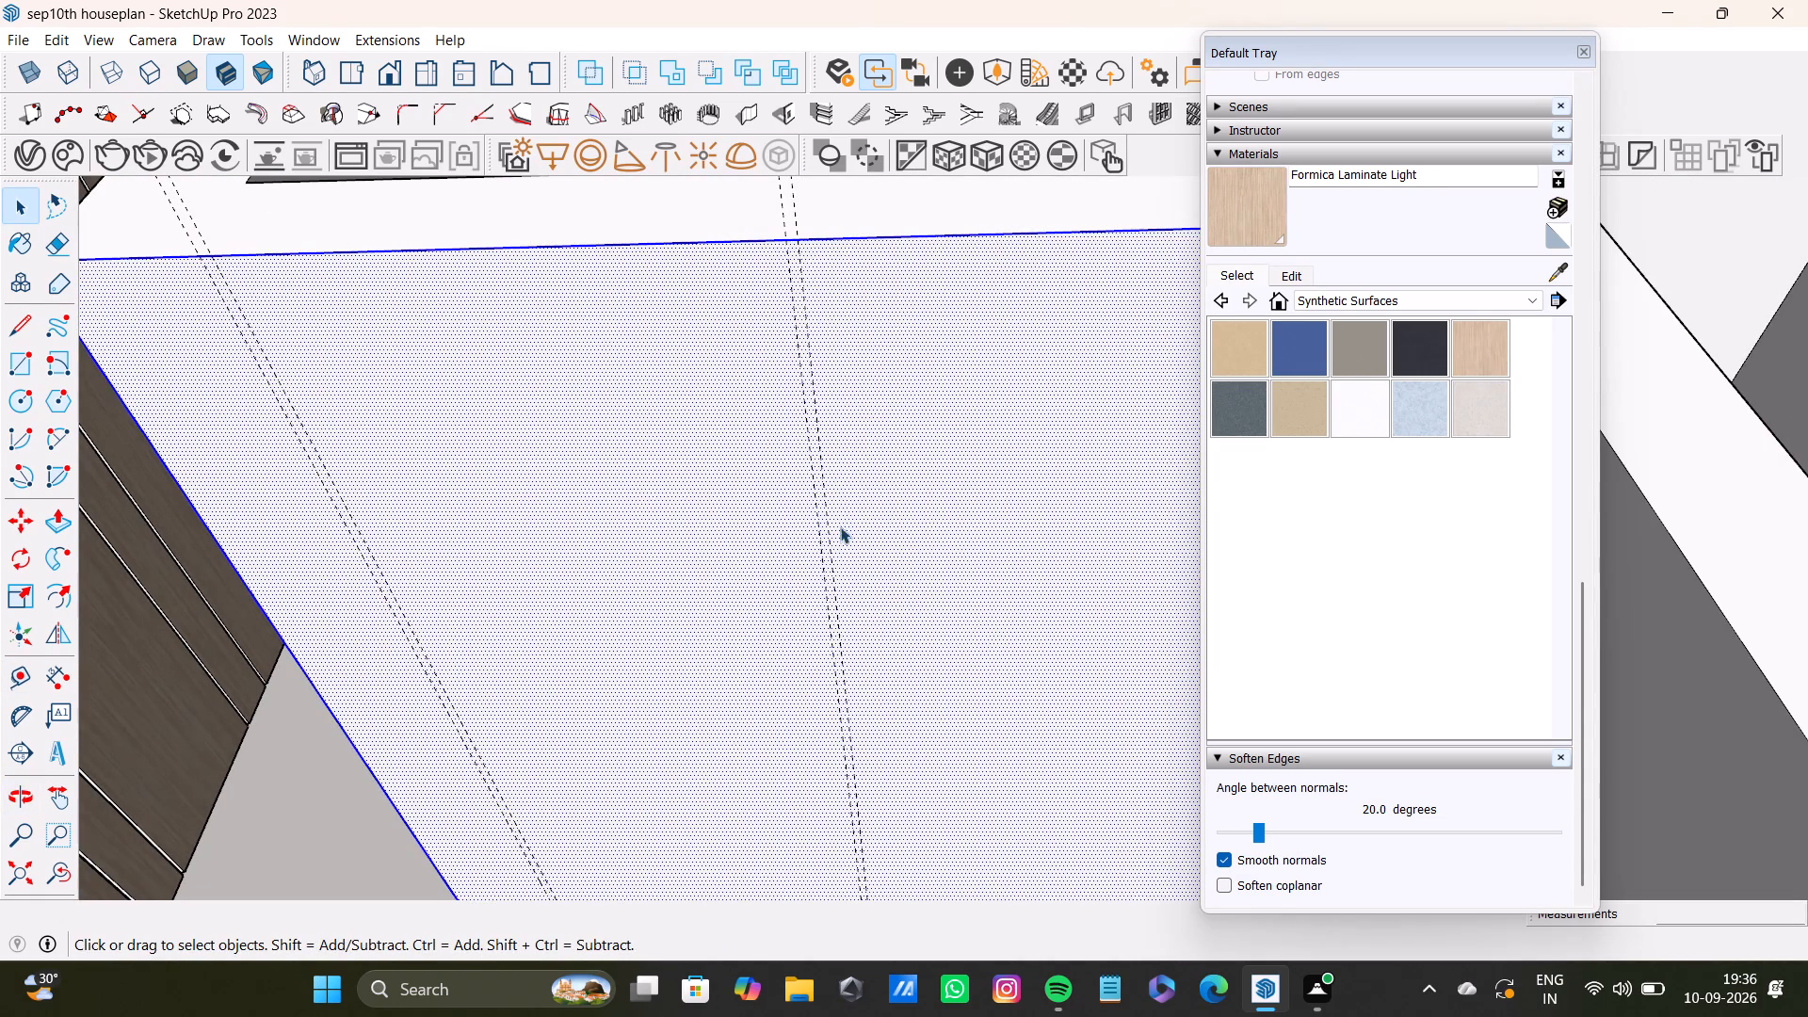
pyautogui.press('t')
pyautogui.click(833, 536)
pyautogui.scroll(-3, 1061, 541)
pyautogui.keyDown('shift'); pyautogui.moveTo(1065, 540); pyautogui.dragTo(949, 531, button='middle'); pyautogui.keyUp('shift')
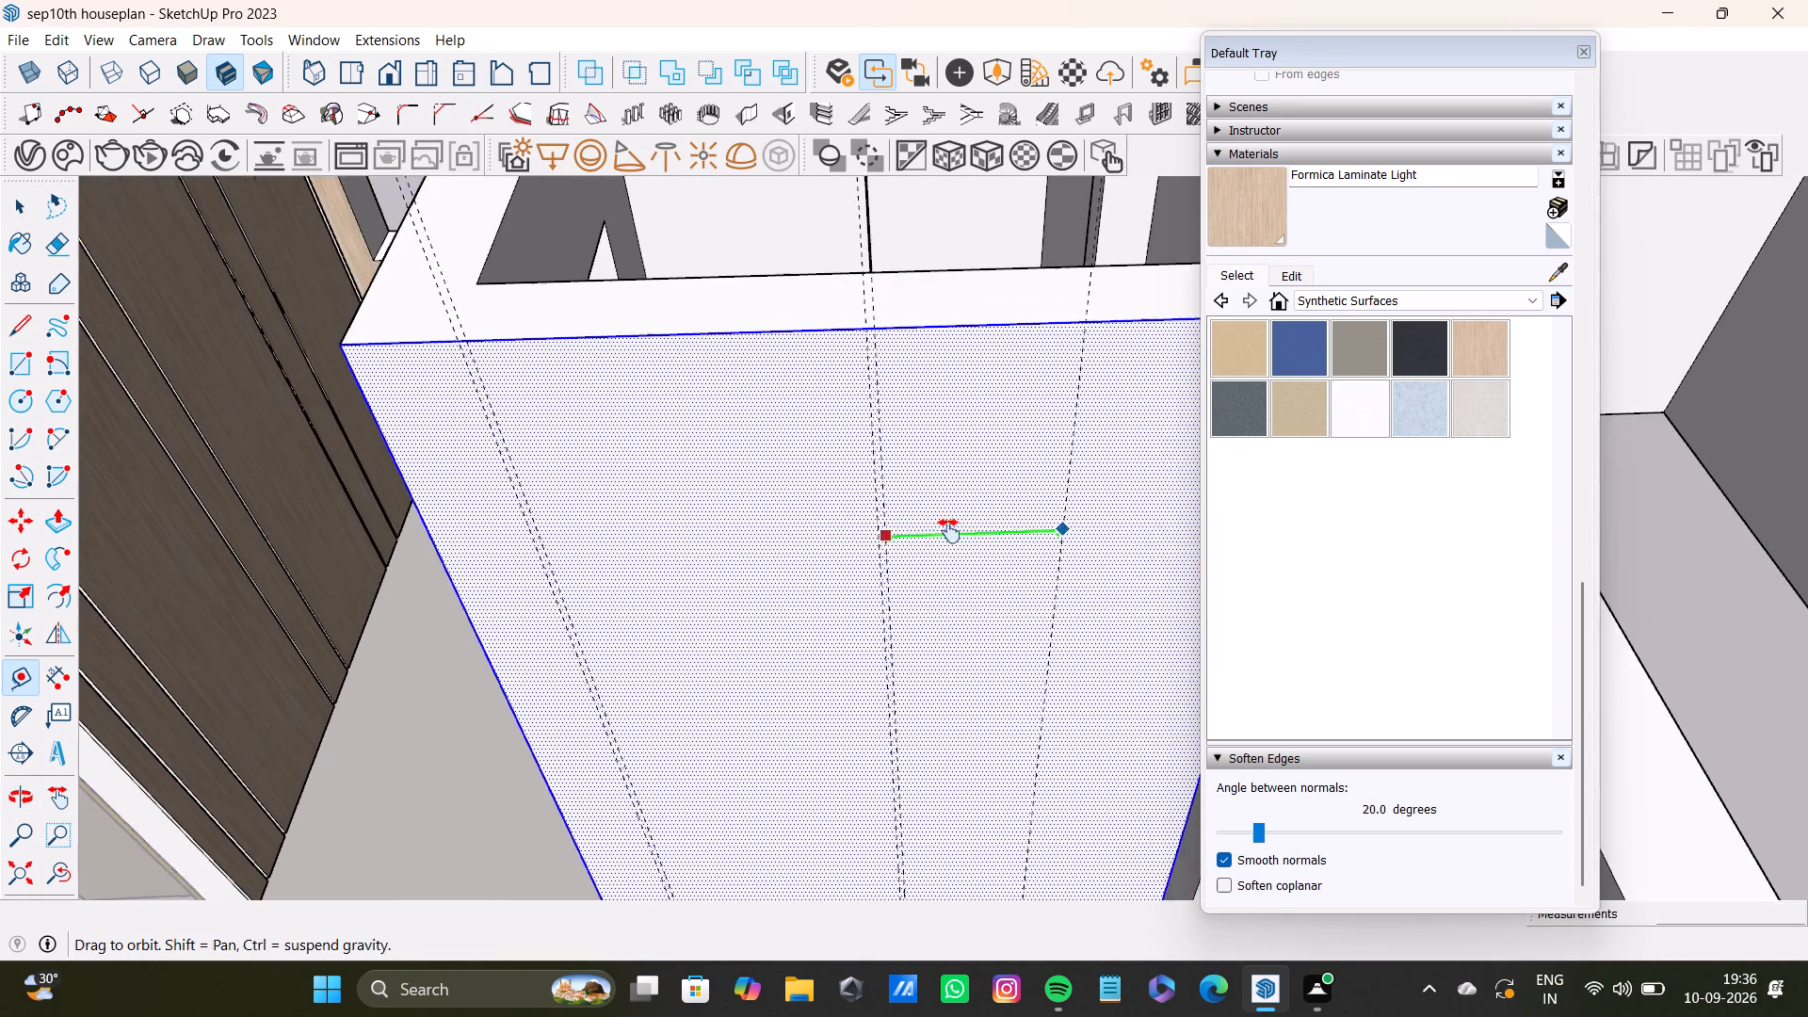
pyautogui.keyDown('shift'); pyautogui.moveTo(949, 531); pyautogui.dragTo(888, 534, button='middle'); pyautogui.keyUp('shift')
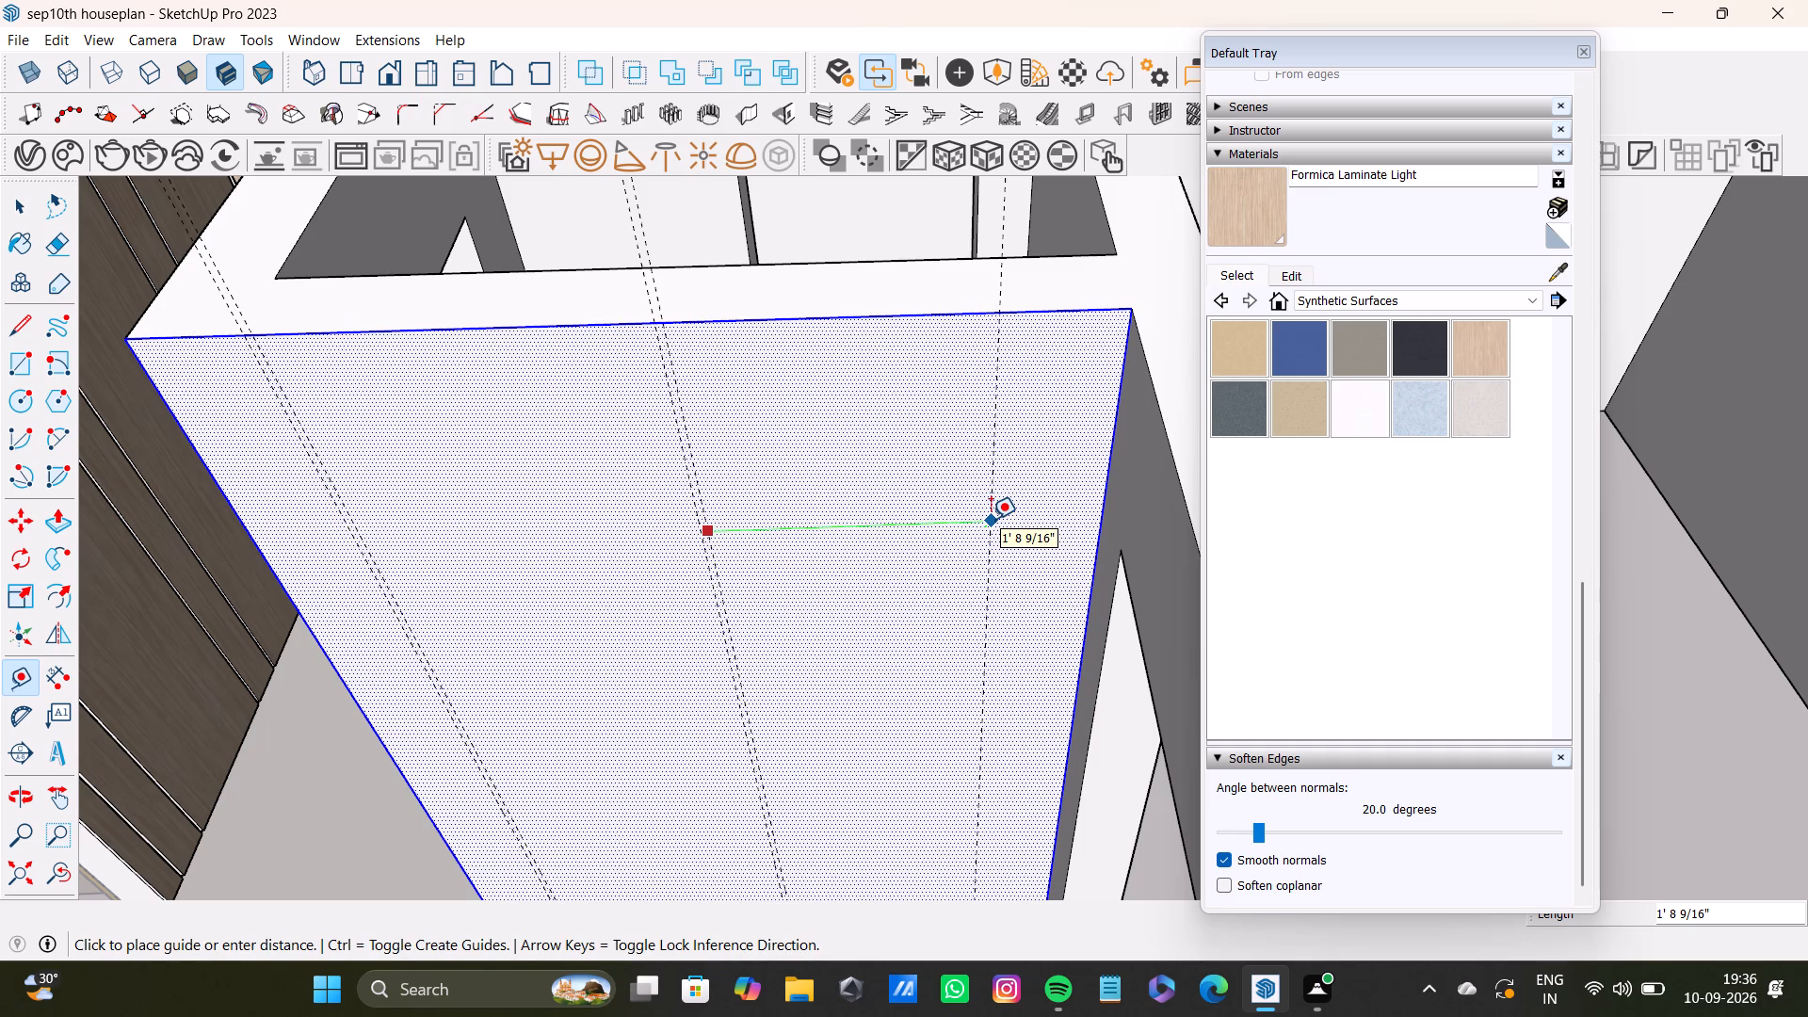
pyautogui.scroll(-4, 926, 549)
pyautogui.moveTo(937, 549); pyautogui.dragTo(937, 532, button='middle')
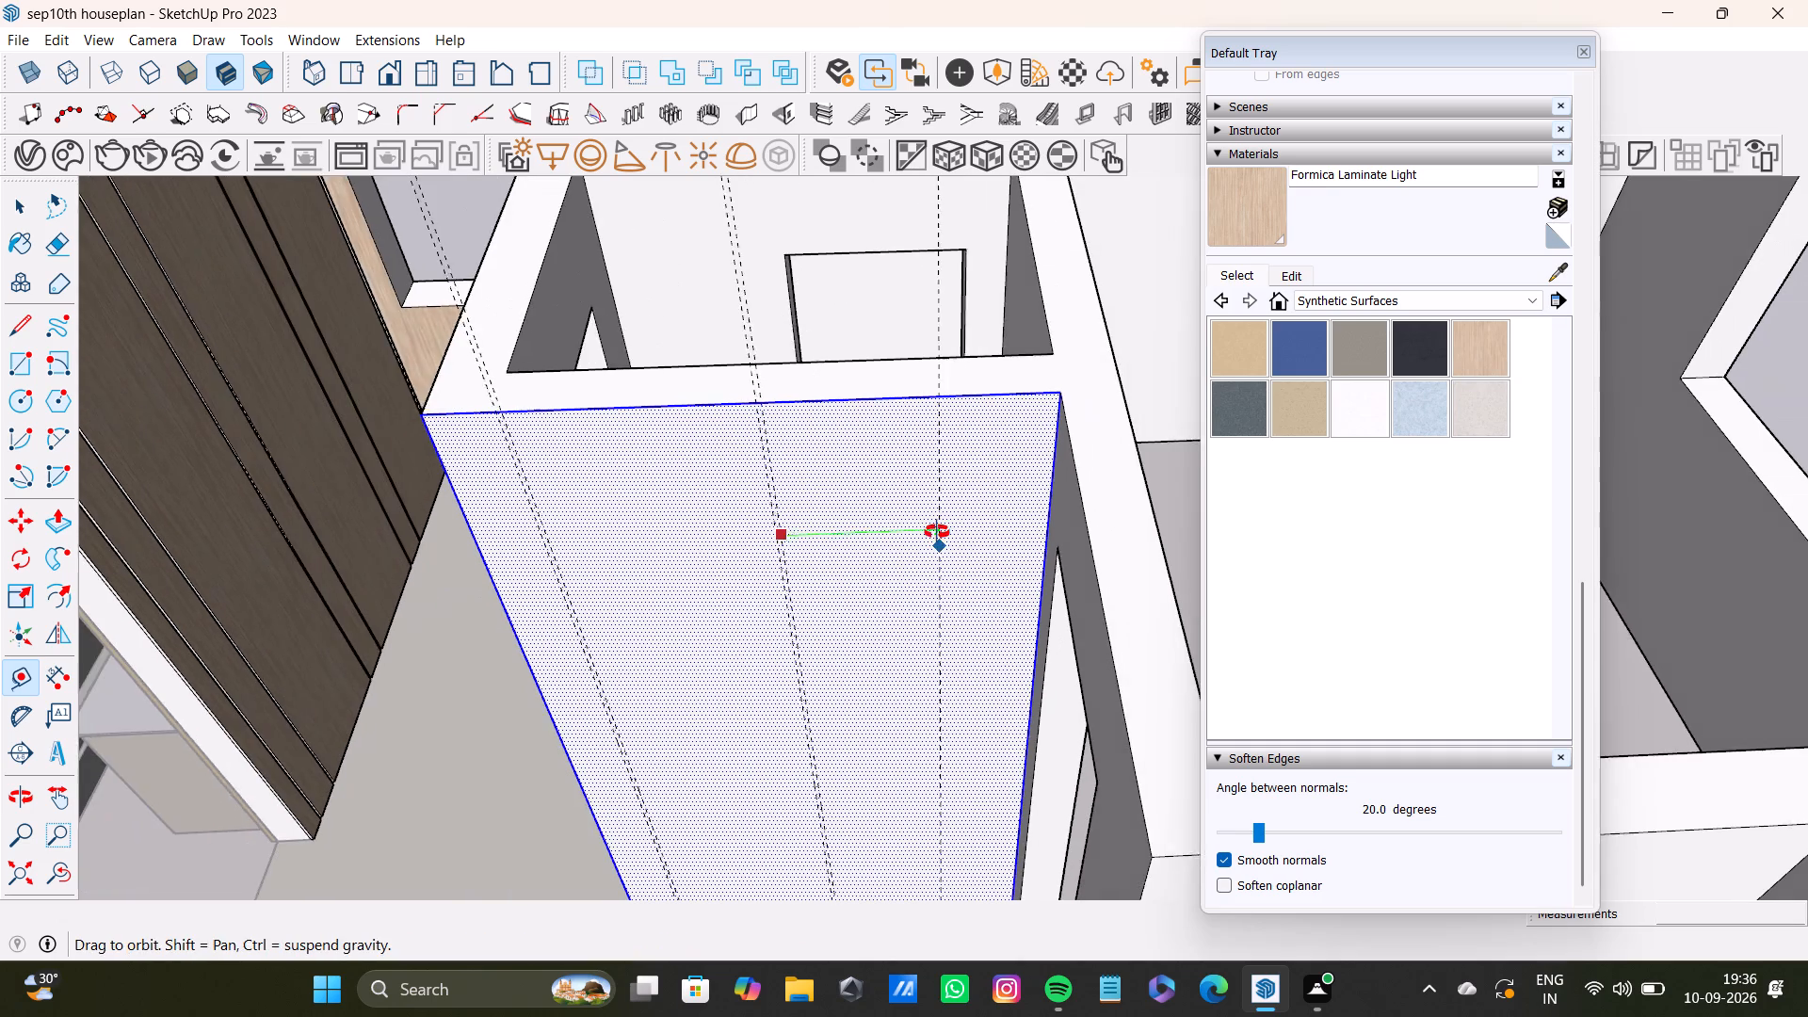
pyautogui.moveTo(937, 532); pyautogui.dragTo(936, 525, button='middle')
pyautogui.press('7')
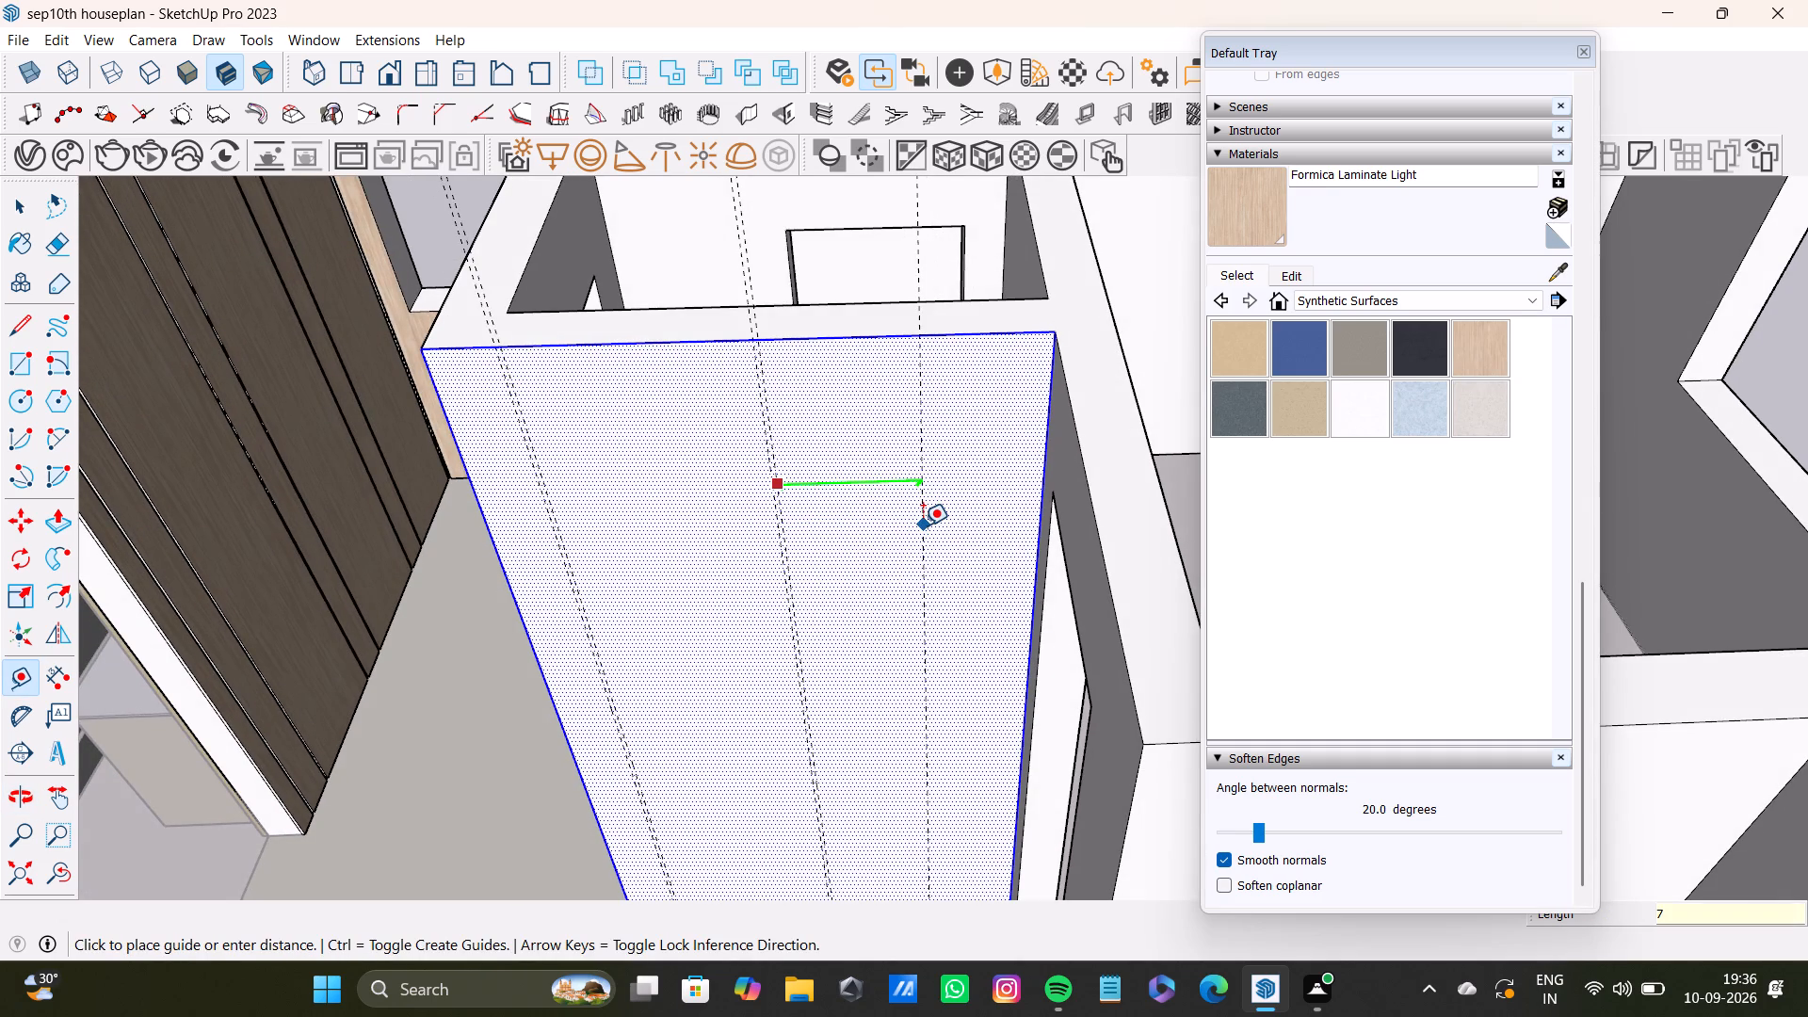
pyautogui.hotkey('shift', '"')
pyautogui.press('Return')
pyautogui.scroll(3, 844, 541)
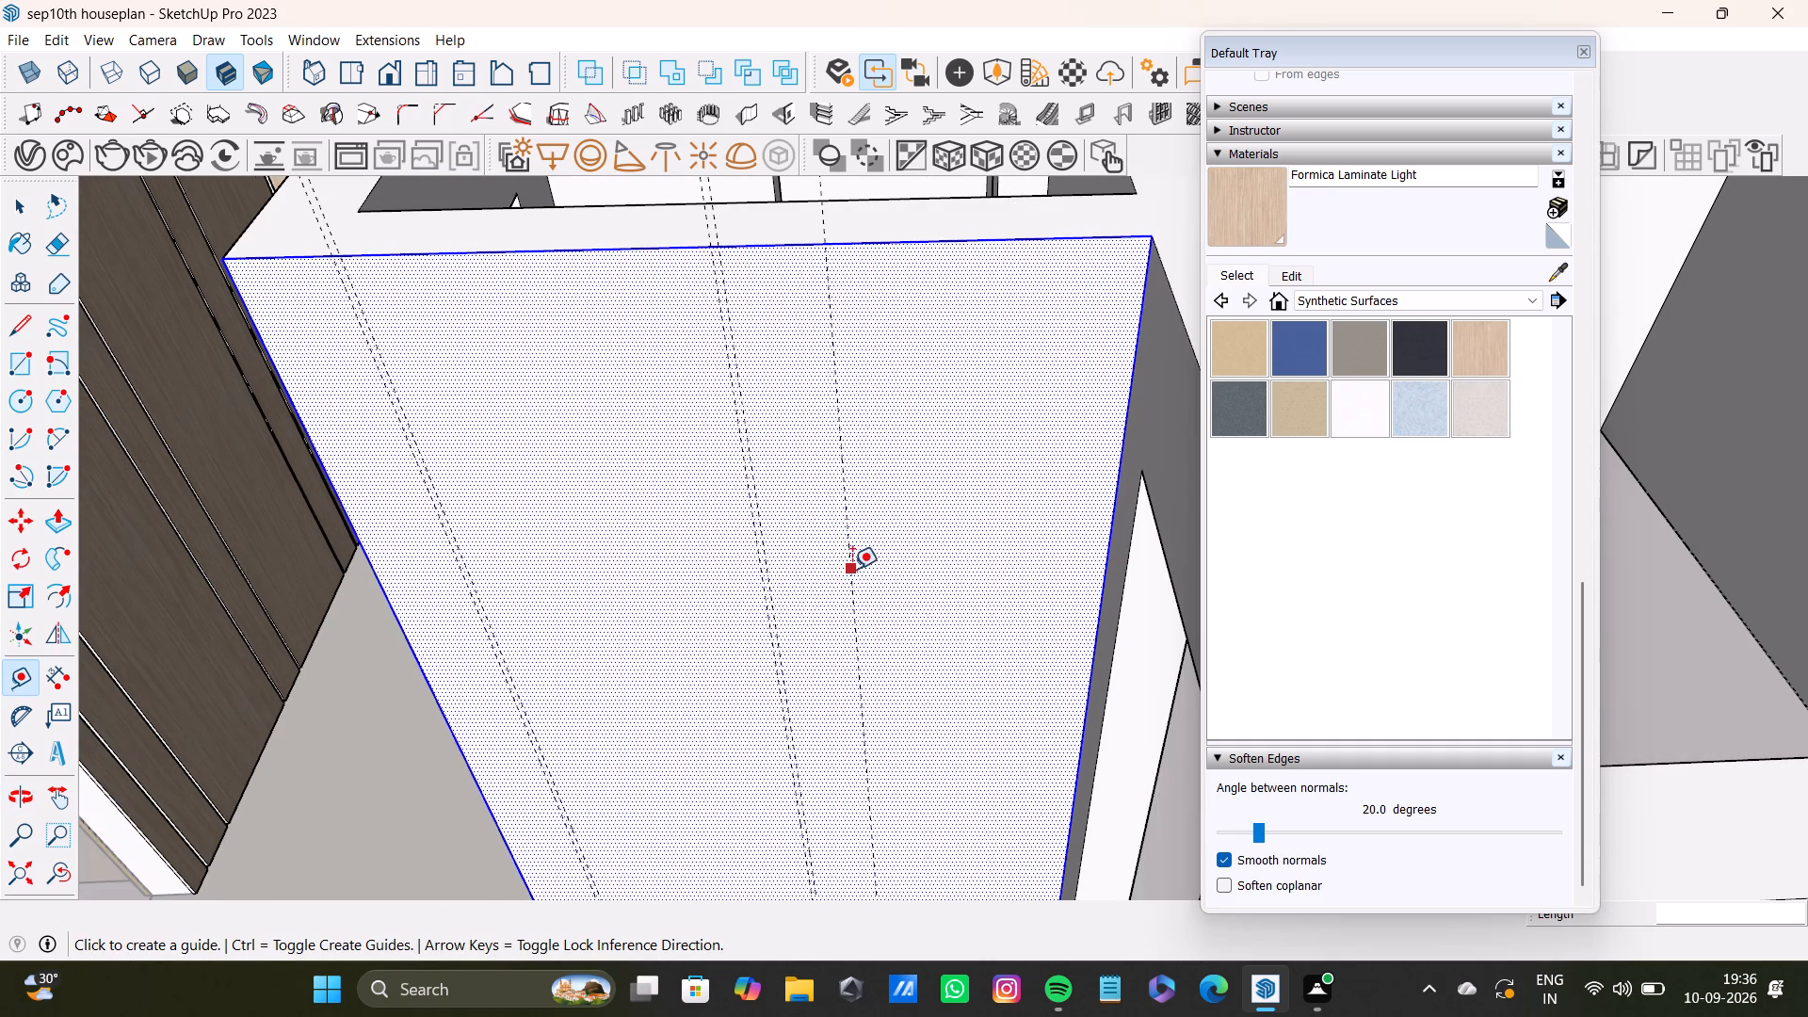
pyautogui.moveTo(852, 569); pyautogui.dragTo(865, 569)
pyautogui.write('0.')
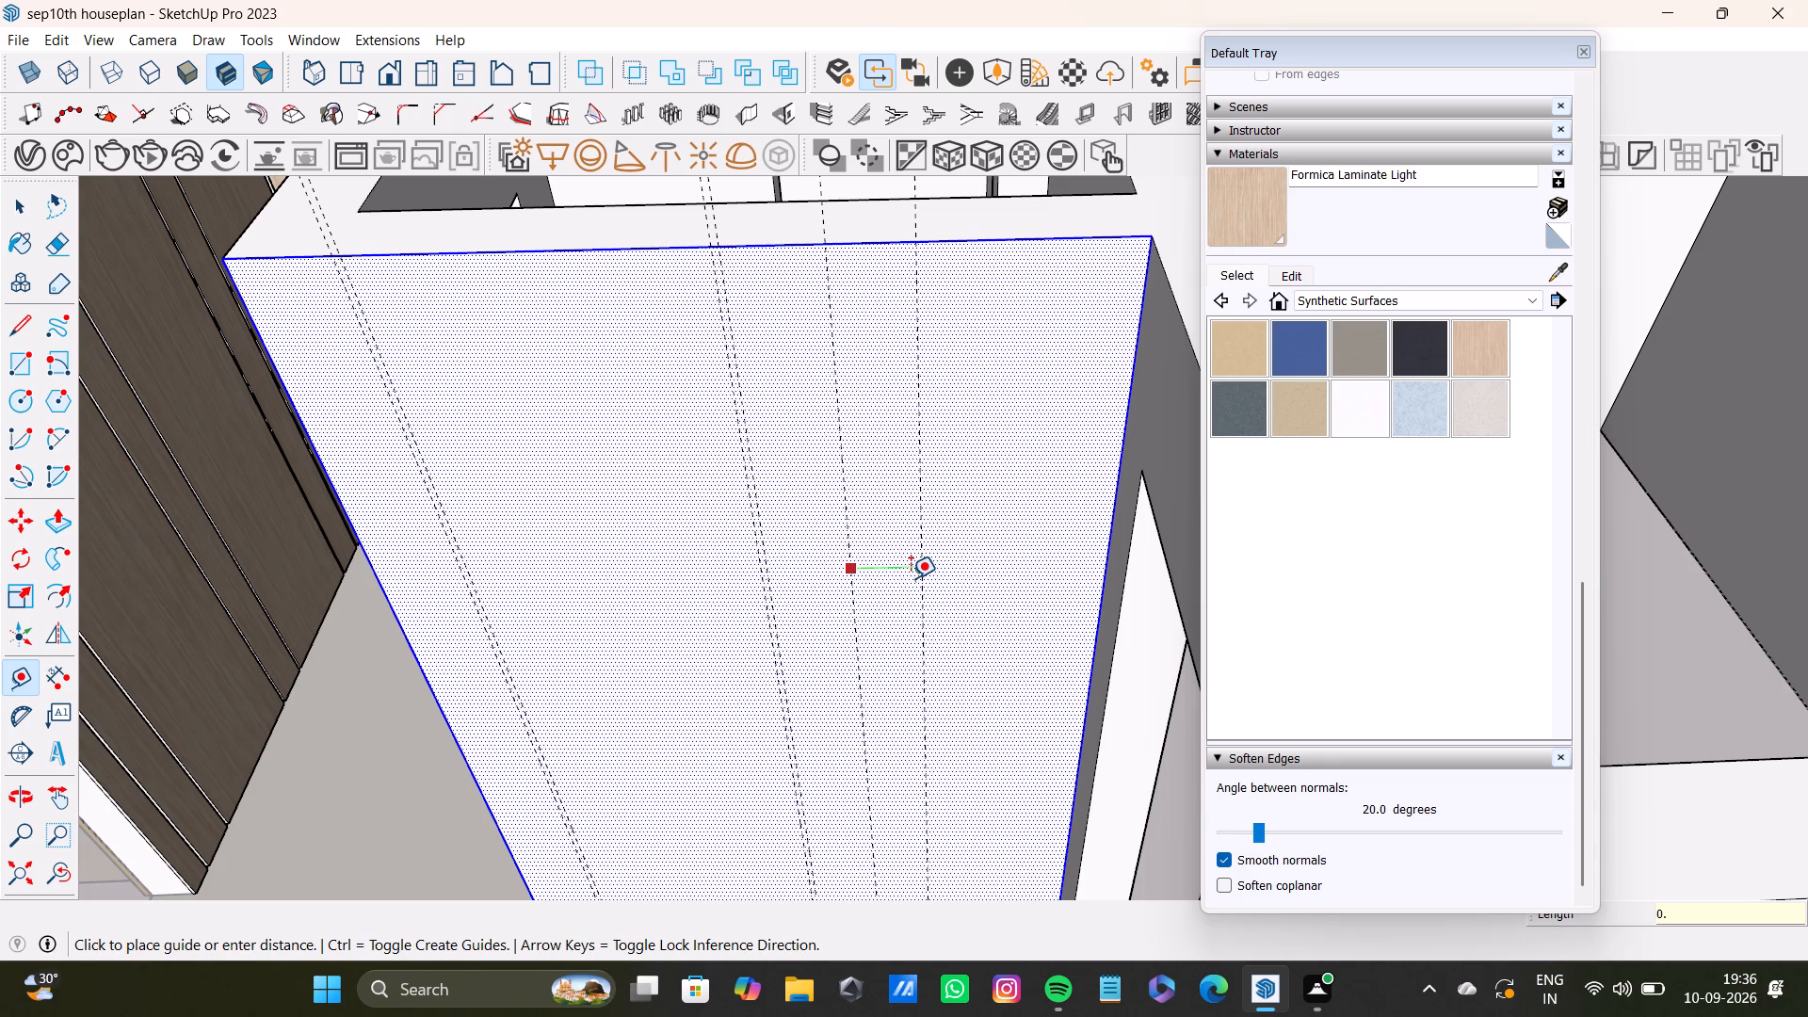
pyautogui.press('5')
pyautogui.hotkey('shift', '"')
pyautogui.press('Return')
# Place a guide 1' 8" past the third pair, near the wall's inner corner, and another 0.5" beyond it.
pyautogui.scroll(3, 891, 578)
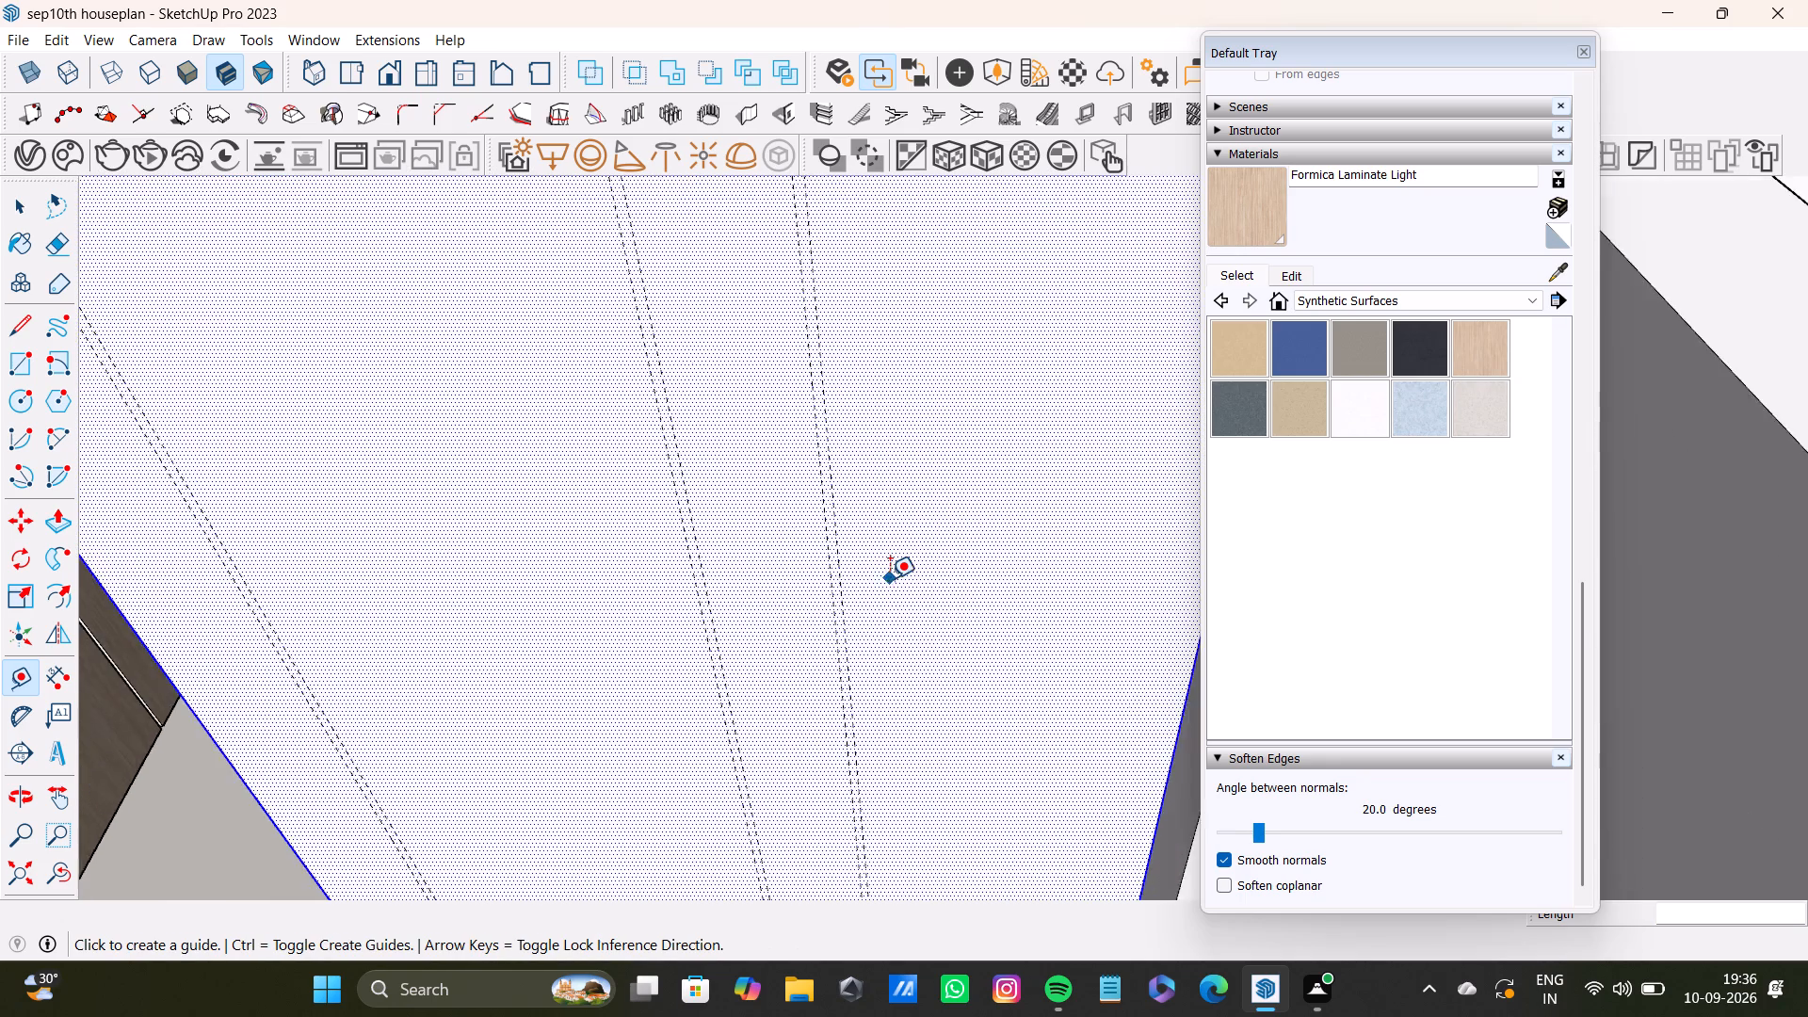
pyautogui.scroll(4, 890, 578)
pyautogui.click(843, 610)
pyautogui.scroll(-7, 937, 604)
pyautogui.keyDown('shift'); pyautogui.moveTo(1009, 605); pyautogui.dragTo(896, 691, button='middle'); pyautogui.keyUp('shift')
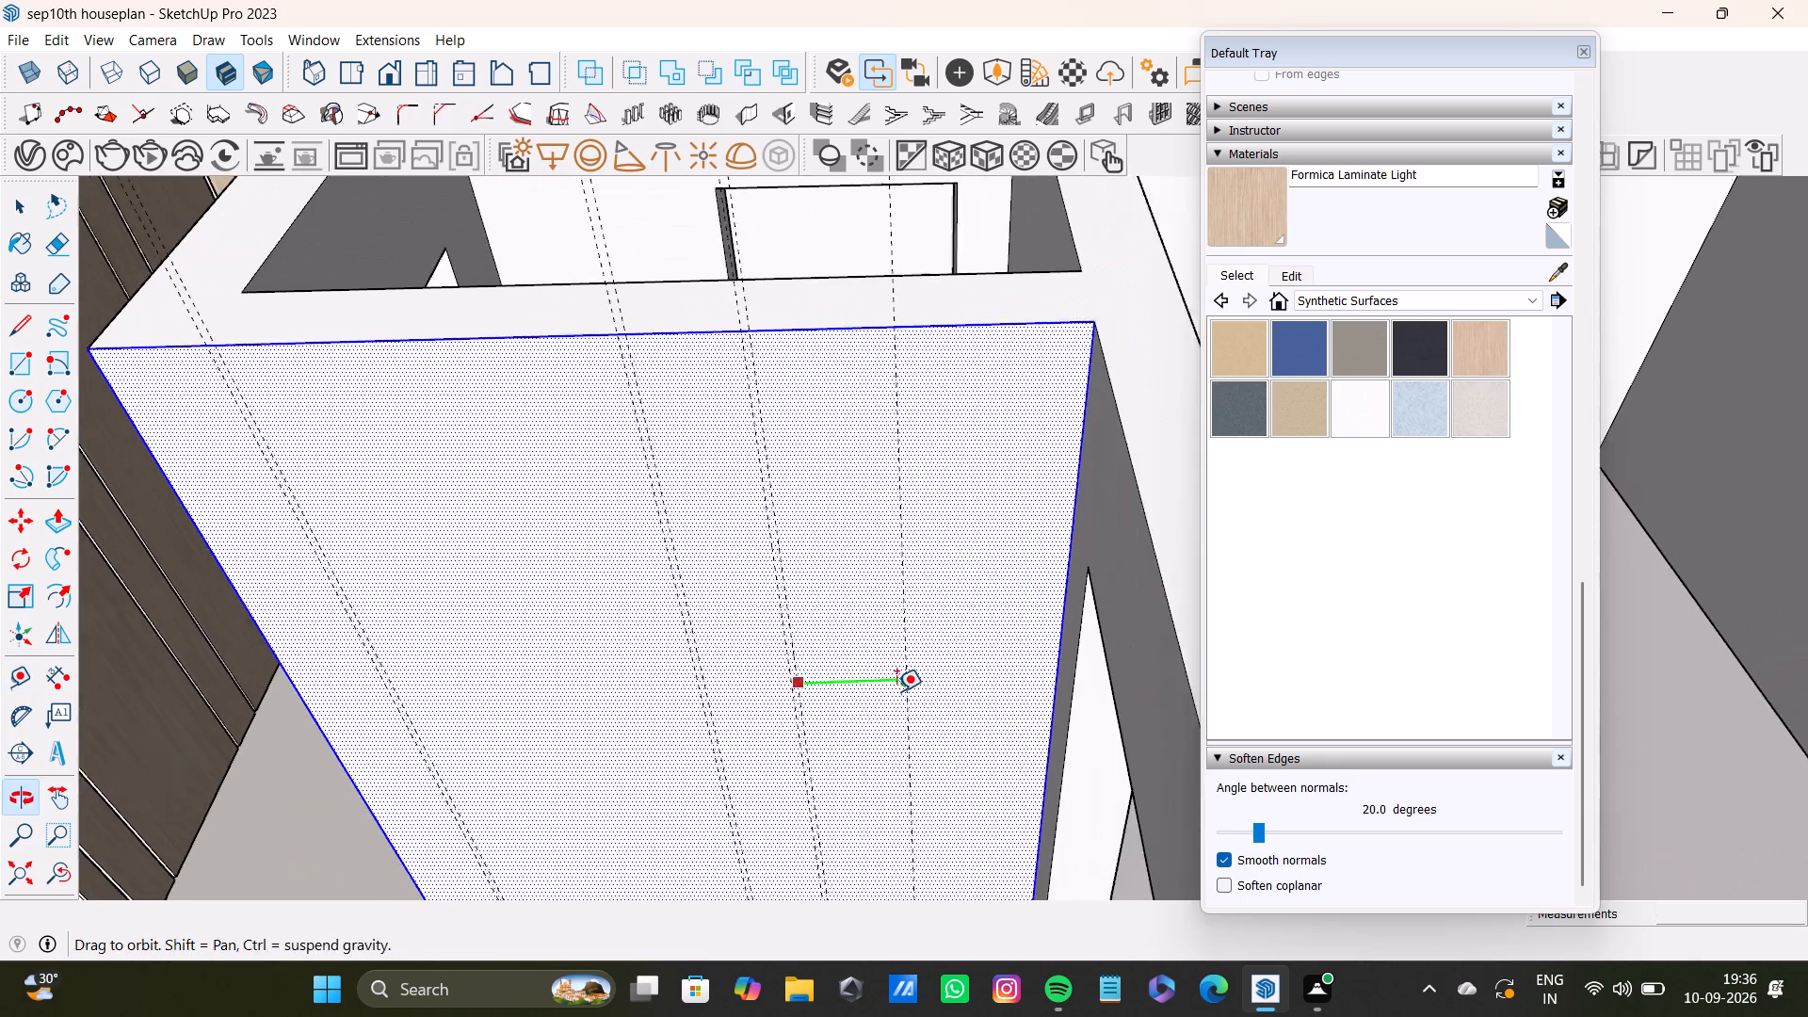
pyautogui.scroll(2, 973, 658)
pyautogui.click(1049, 643)
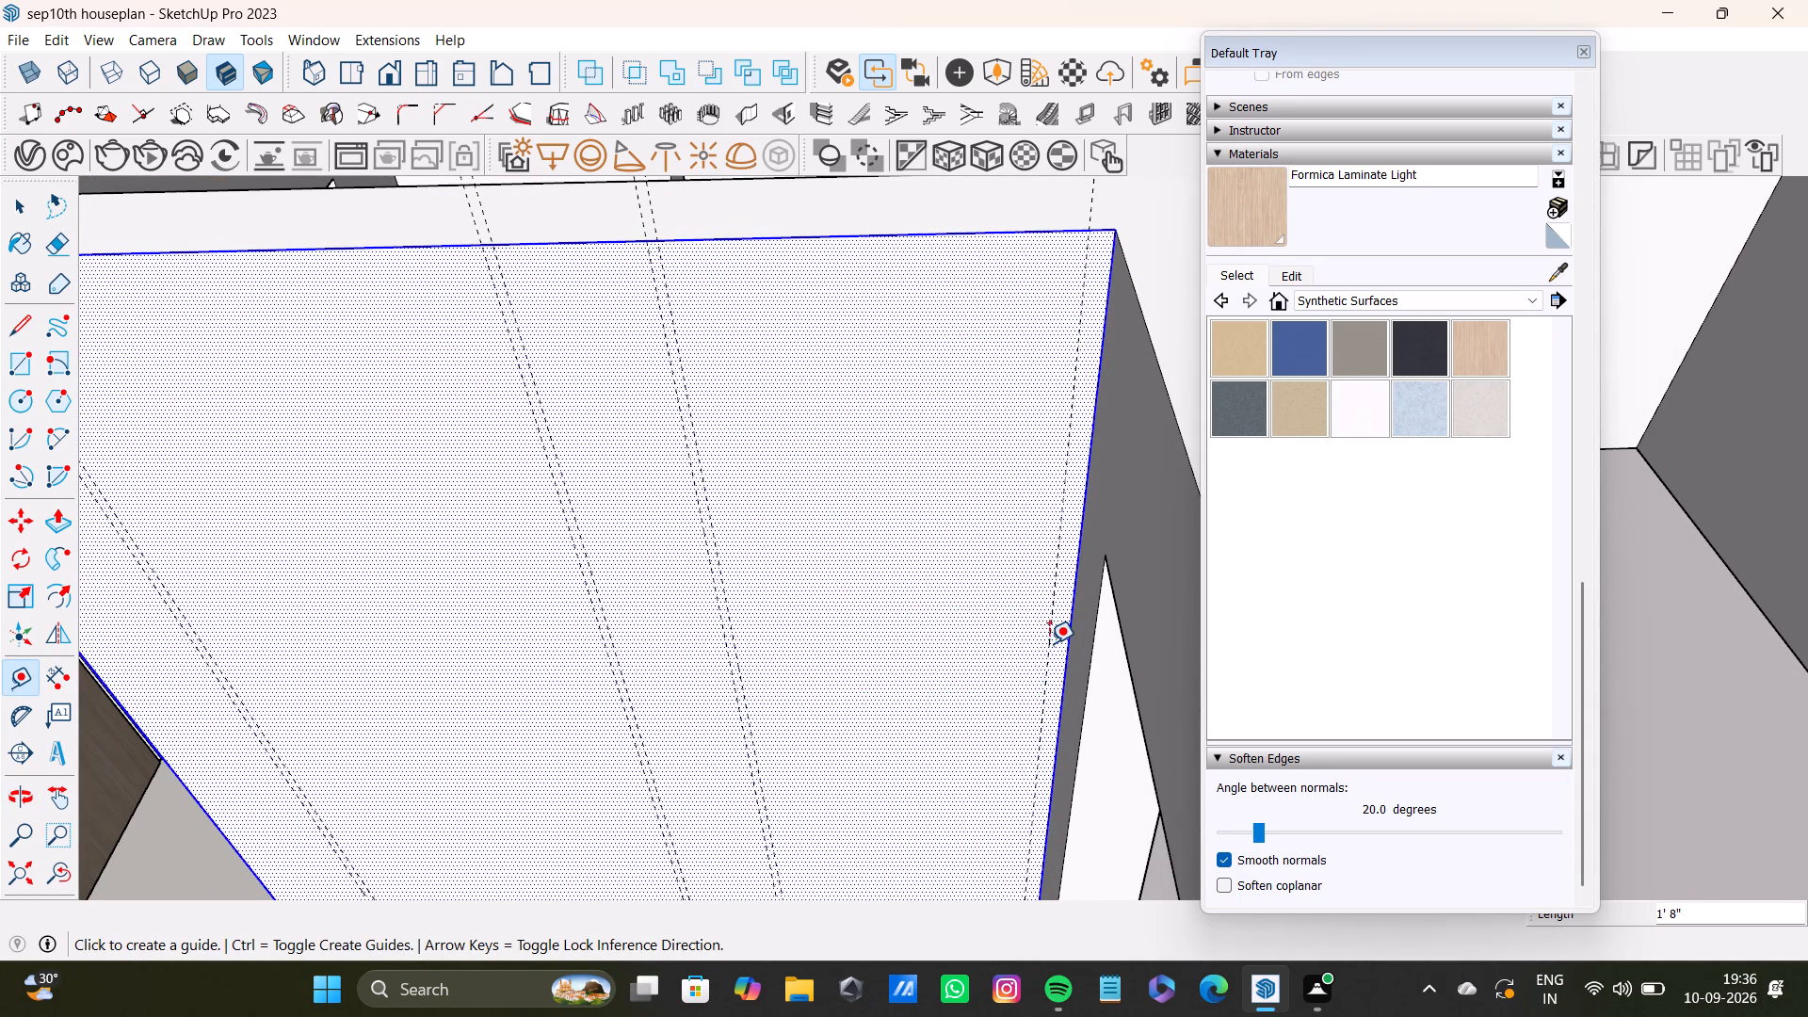
pyautogui.click(1050, 658)
pyautogui.scroll(13, 1058, 656)
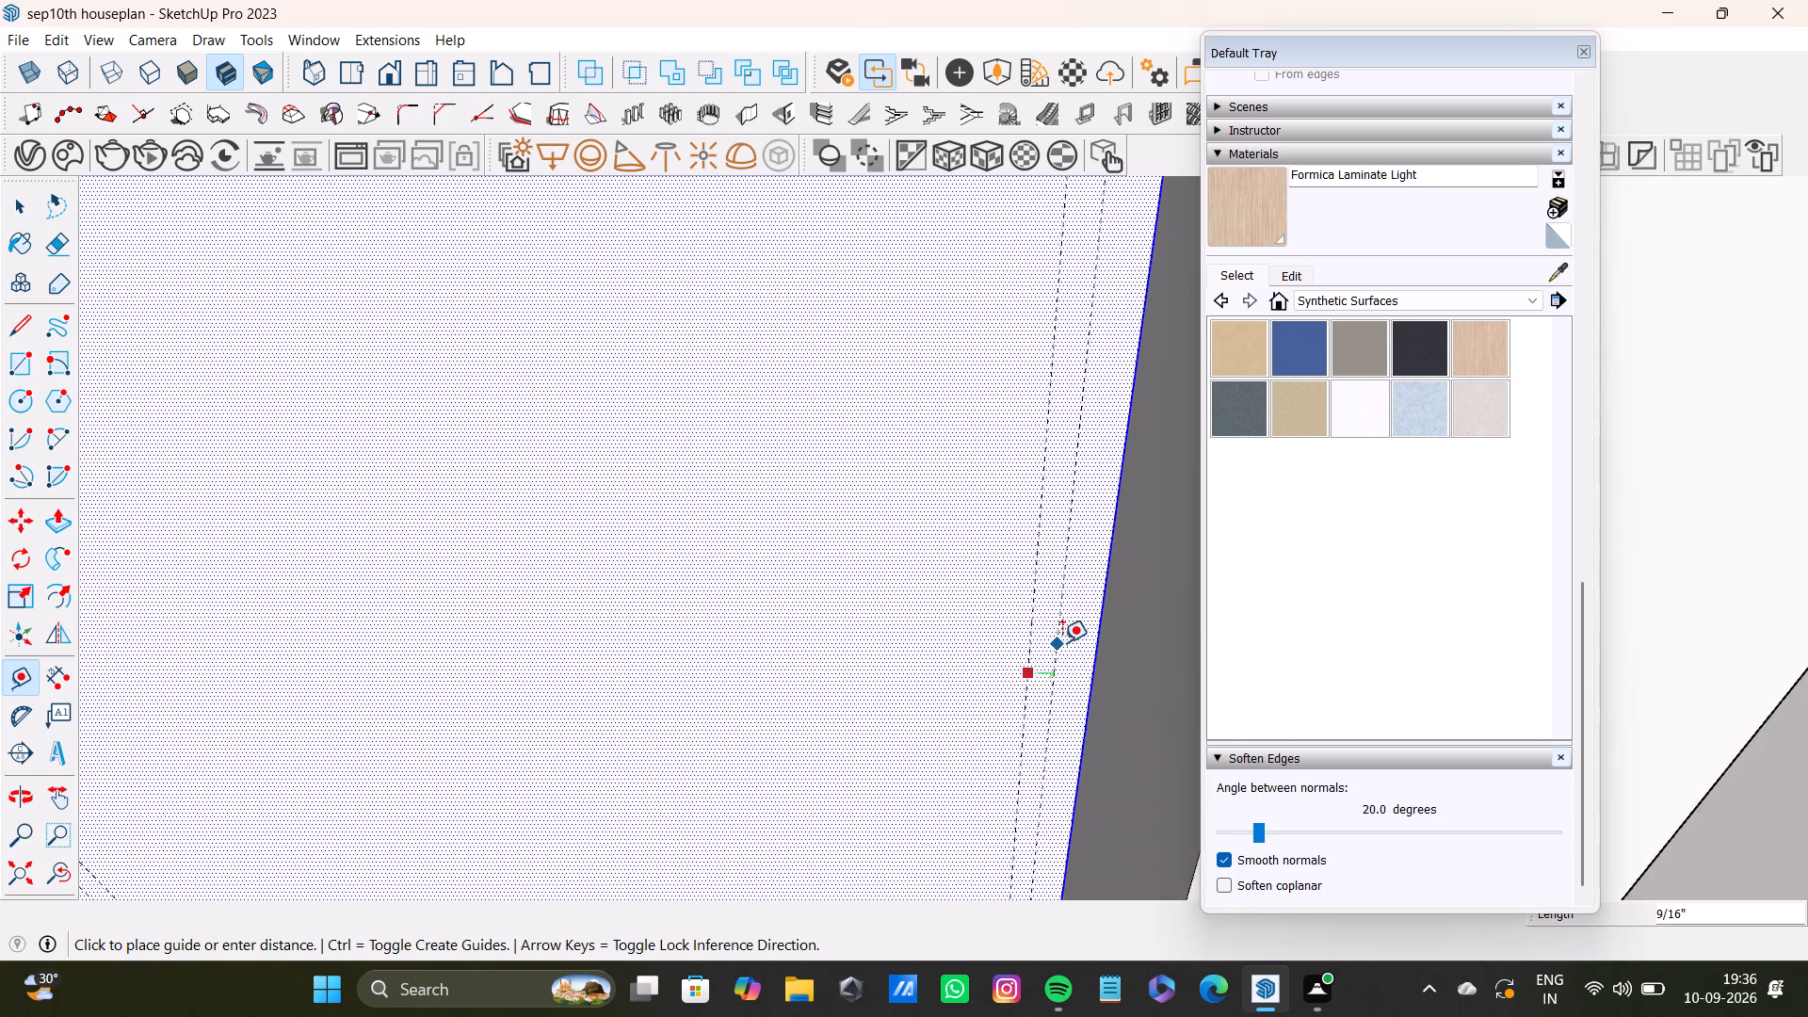
pyautogui.write('0.5"')
pyautogui.press('Return')
pyautogui.press('space')
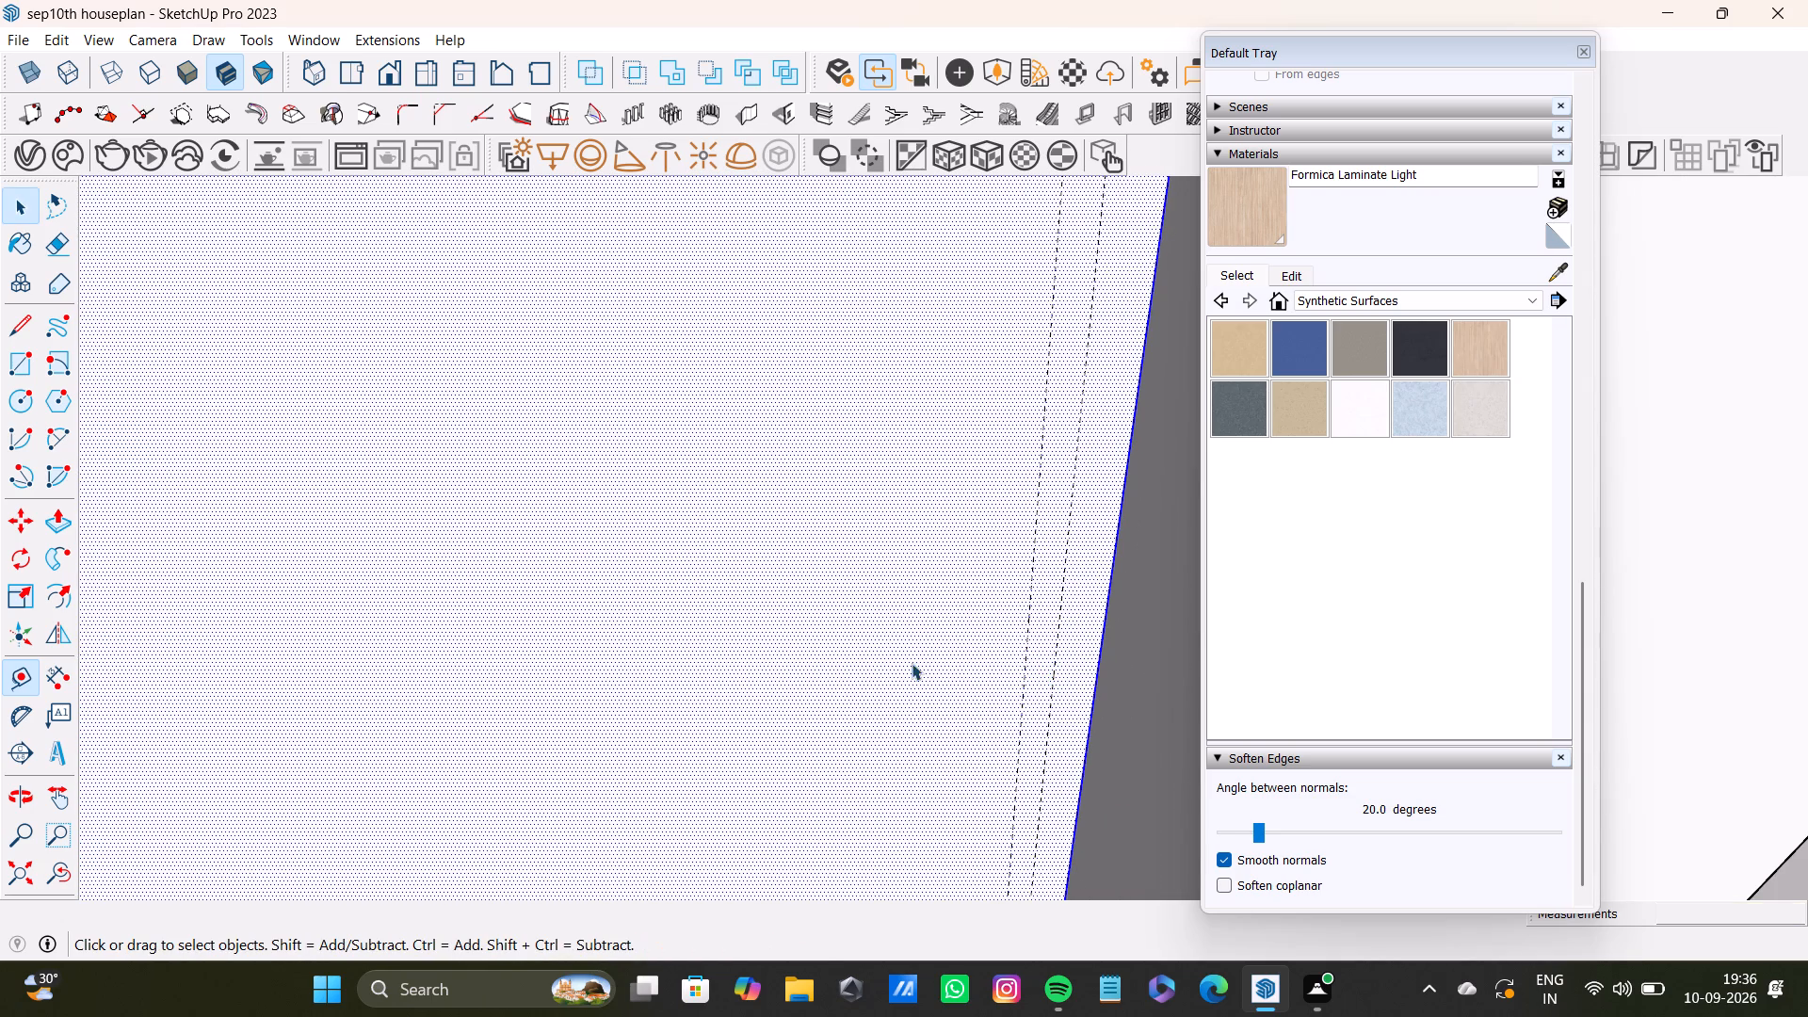
# Place a vertical guide on the doorway wall 7" from its corner with the plain wall, and another 0.5" beyond it.
pyautogui.scroll(-20, 912, 663)
pyautogui.scroll(-10, 912, 663)
pyautogui.moveTo(775, 750); pyautogui.dragTo(1170, 733, button='middle')
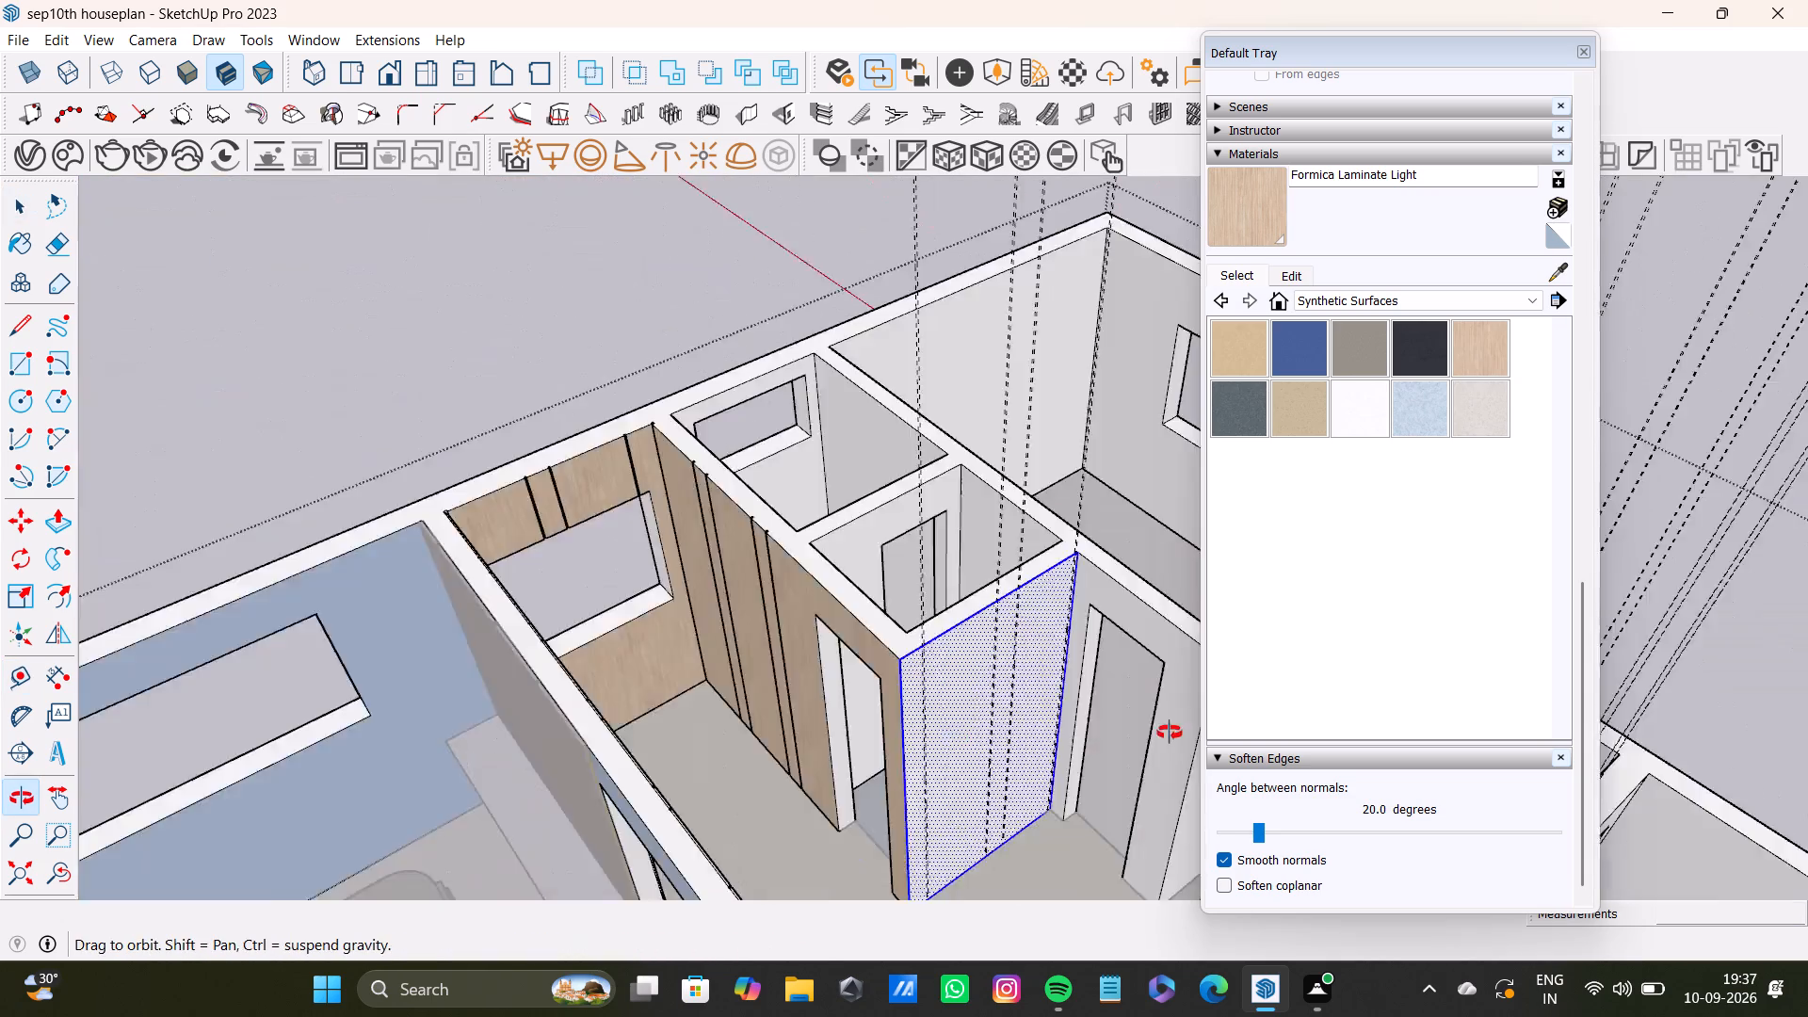
pyautogui.moveTo(1170, 733); pyautogui.dragTo(1232, 716, button='middle')
pyautogui.keyDown('shift'); pyautogui.moveTo(1106, 661); pyautogui.dragTo(785, 686, button='middle'); pyautogui.keyUp('shift')
pyautogui.scroll(17, 783, 687)
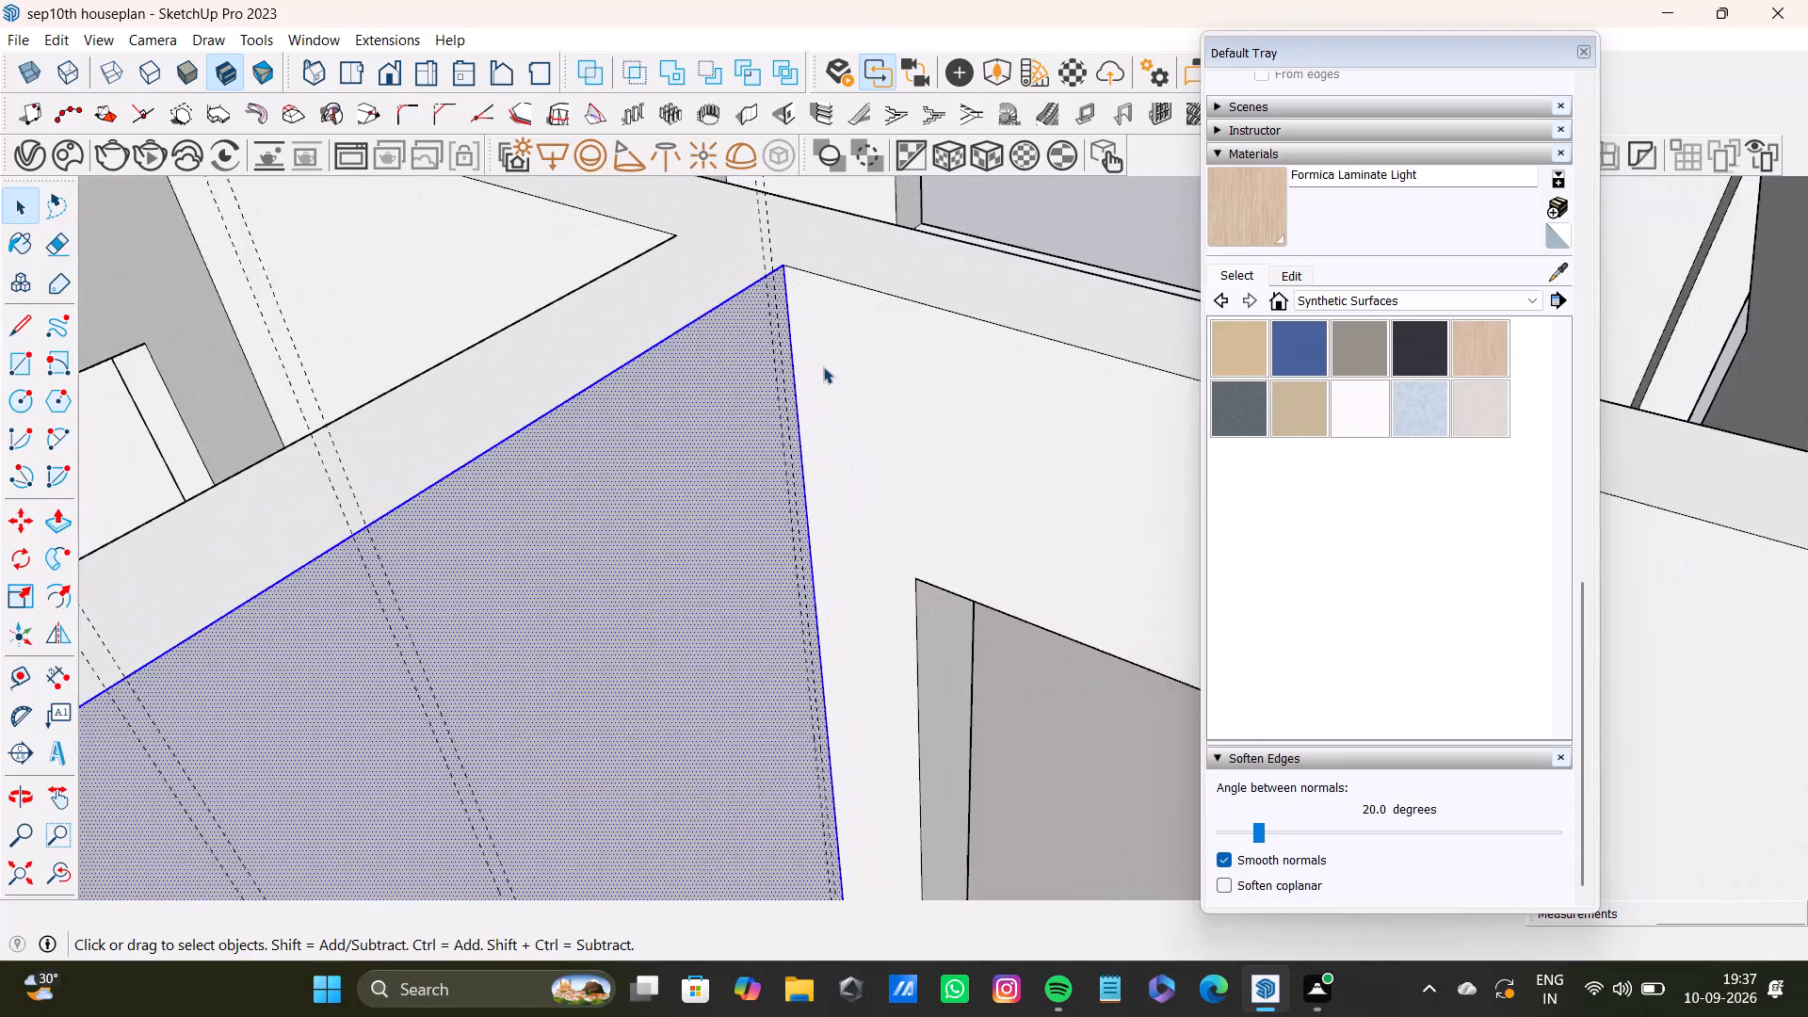
pyautogui.scroll(7, 823, 366)
pyautogui.press('t')
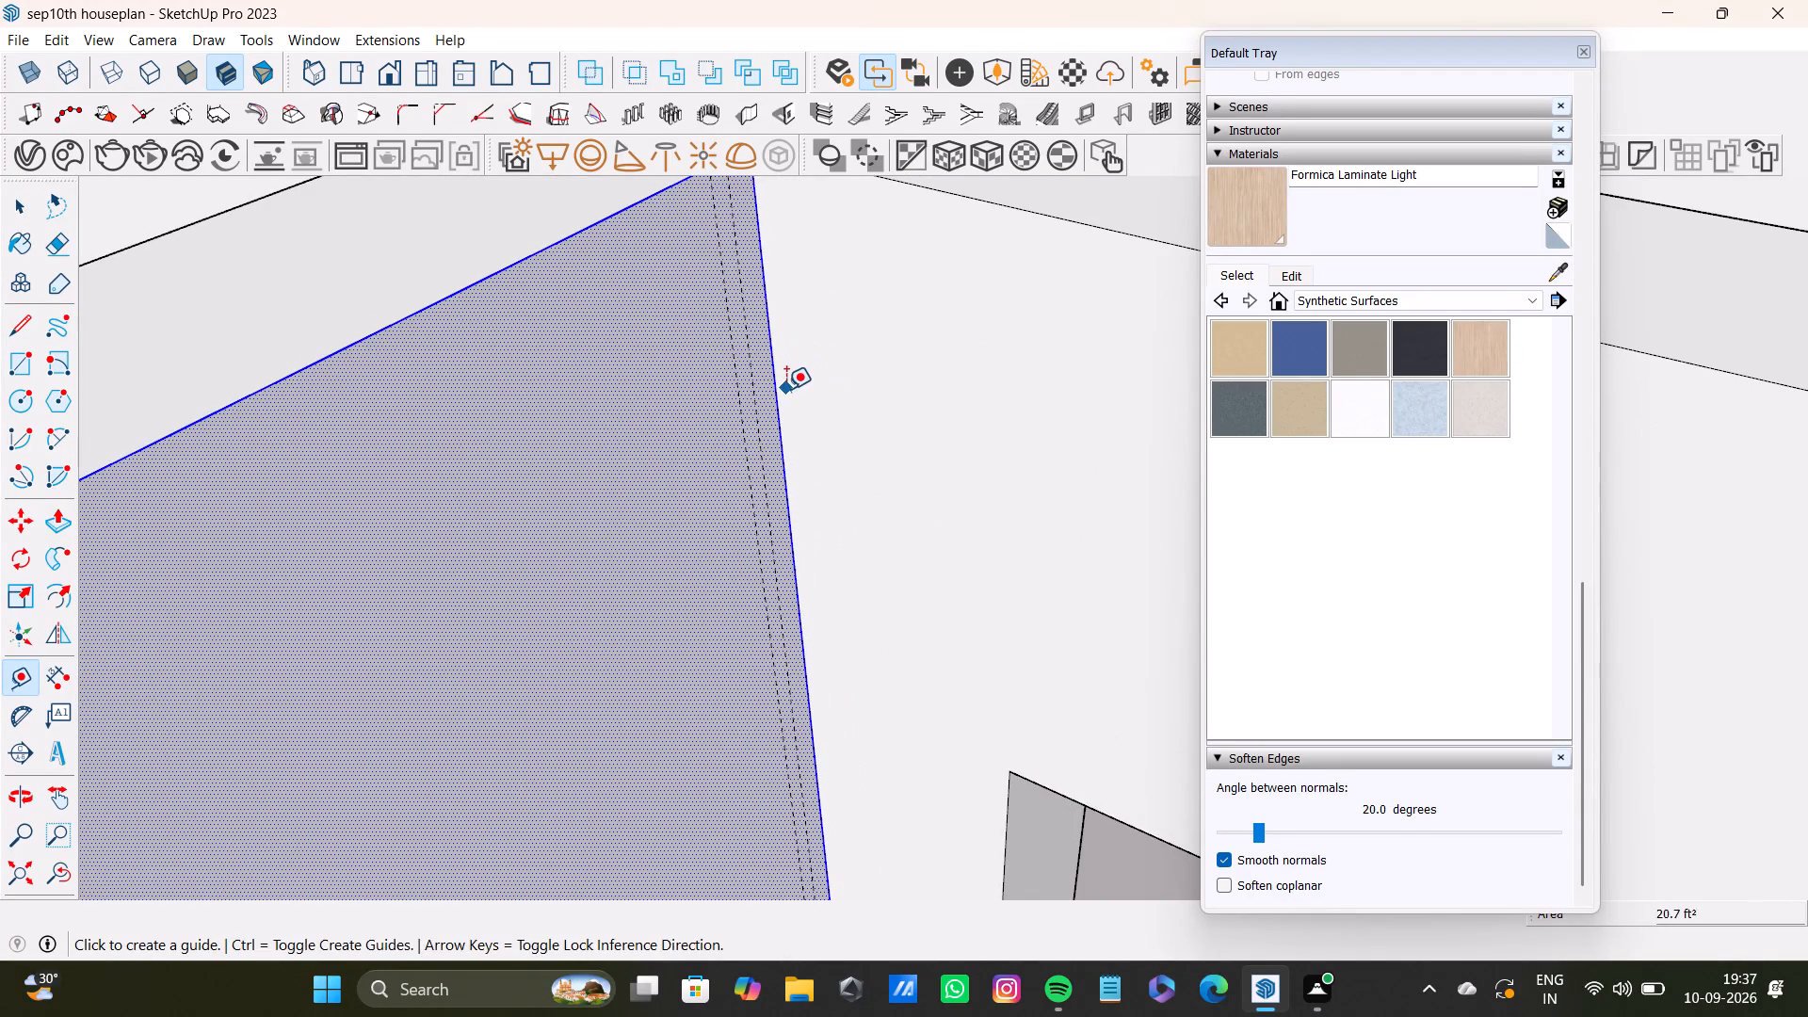
pyautogui.click(782, 402)
pyautogui.scroll(-4, 1016, 489)
pyautogui.moveTo(1042, 499); pyautogui.dragTo(835, 422, button='middle')
pyautogui.moveTo(816, 453); pyautogui.dragTo(1041, 430, button='middle')
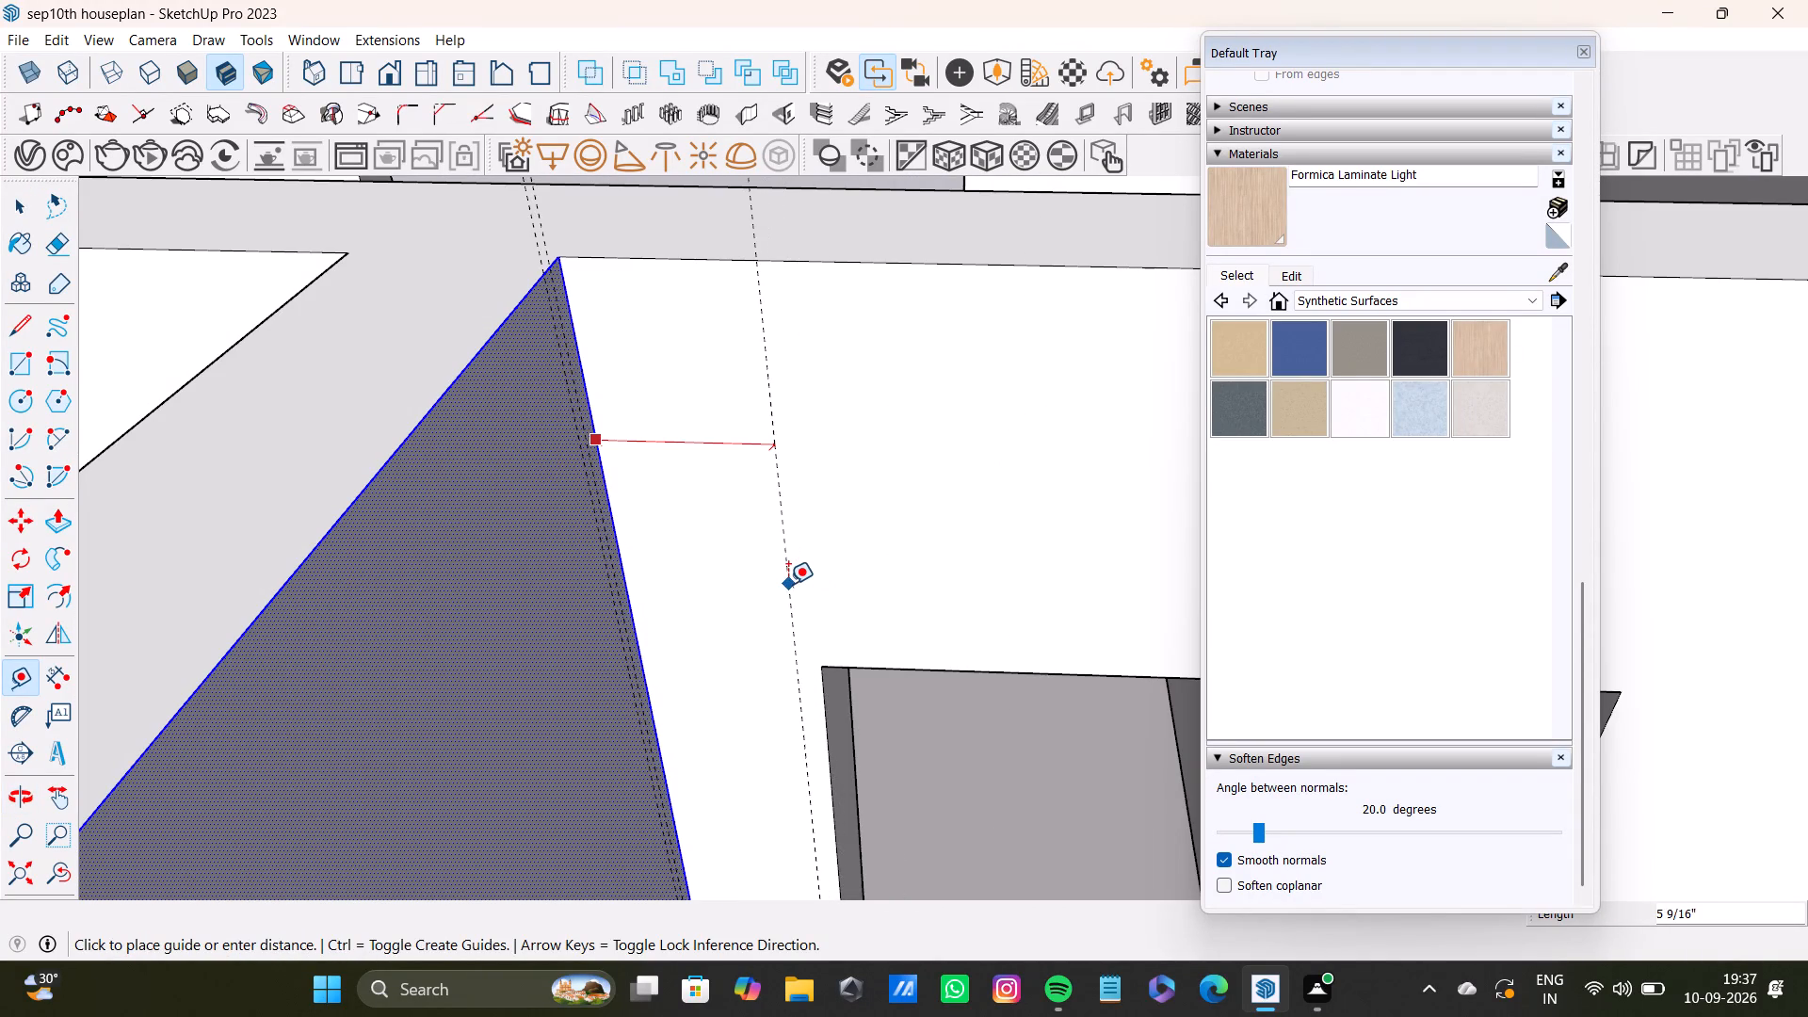
pyautogui.press('7')
pyautogui.hotkey('shift', '"')
pyautogui.press('Return')
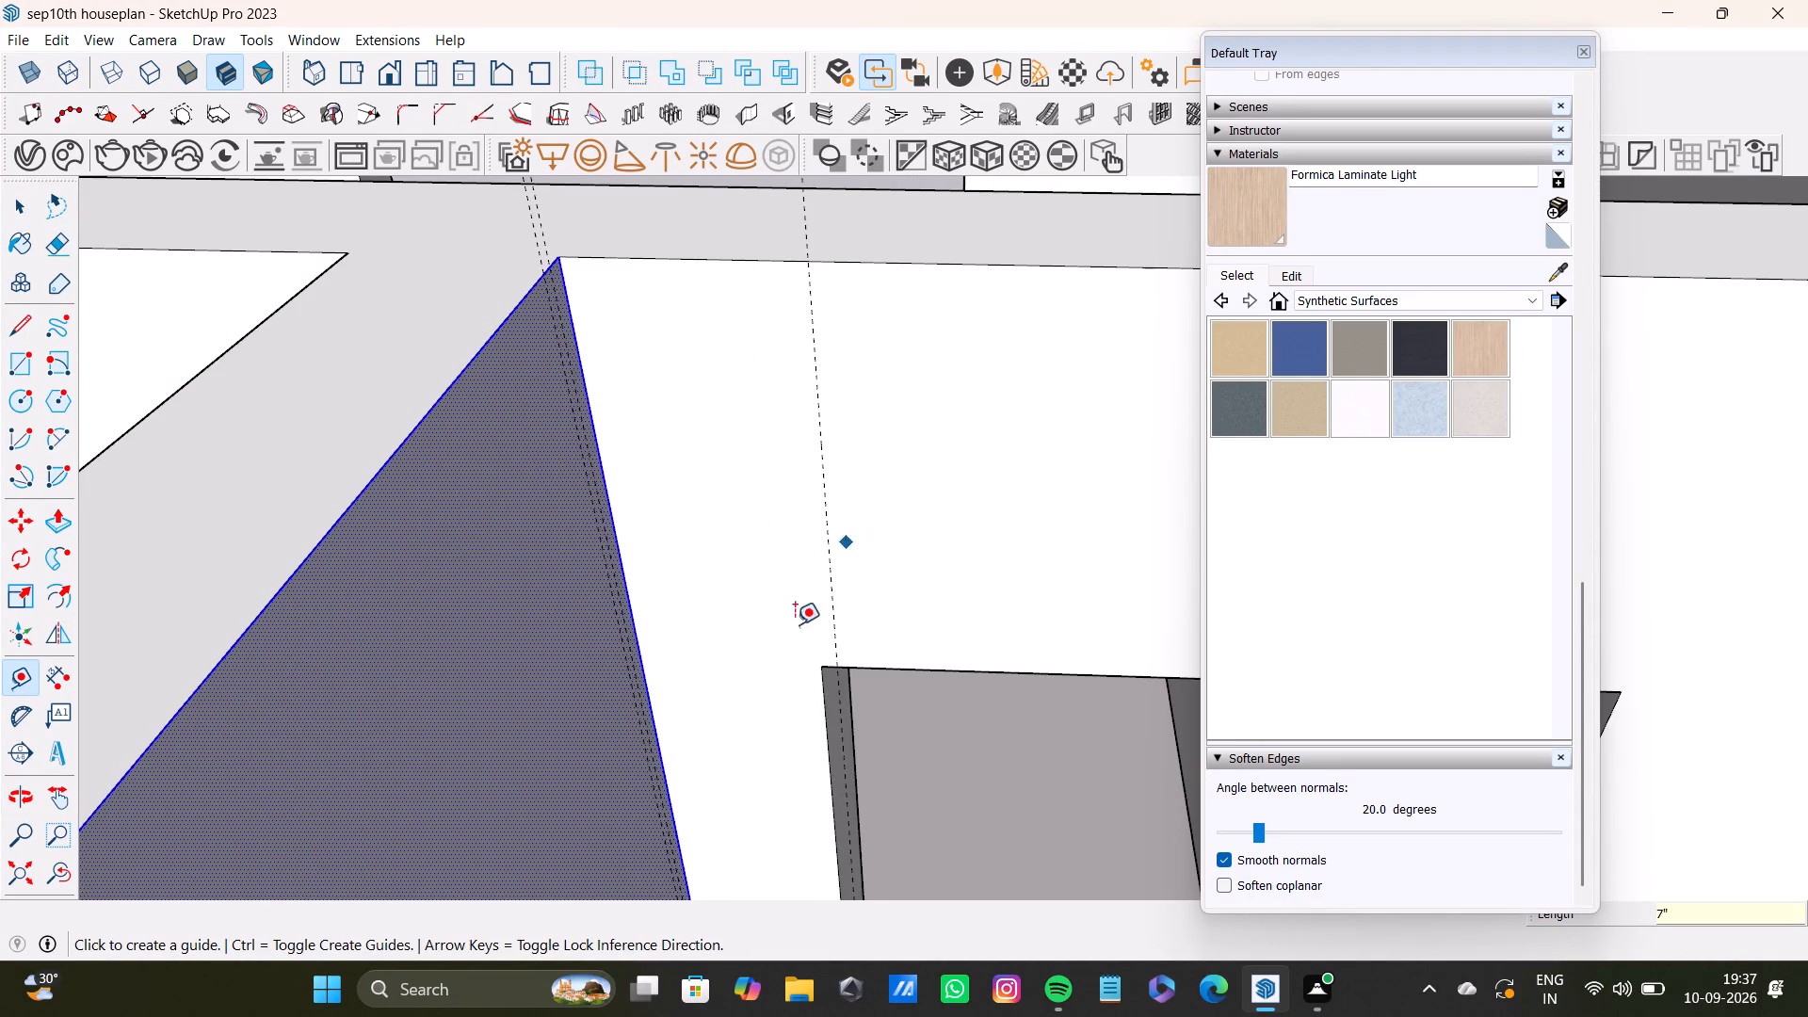
pyautogui.moveTo(831, 590); pyautogui.dragTo(843, 591)
pyautogui.write('0.5"')
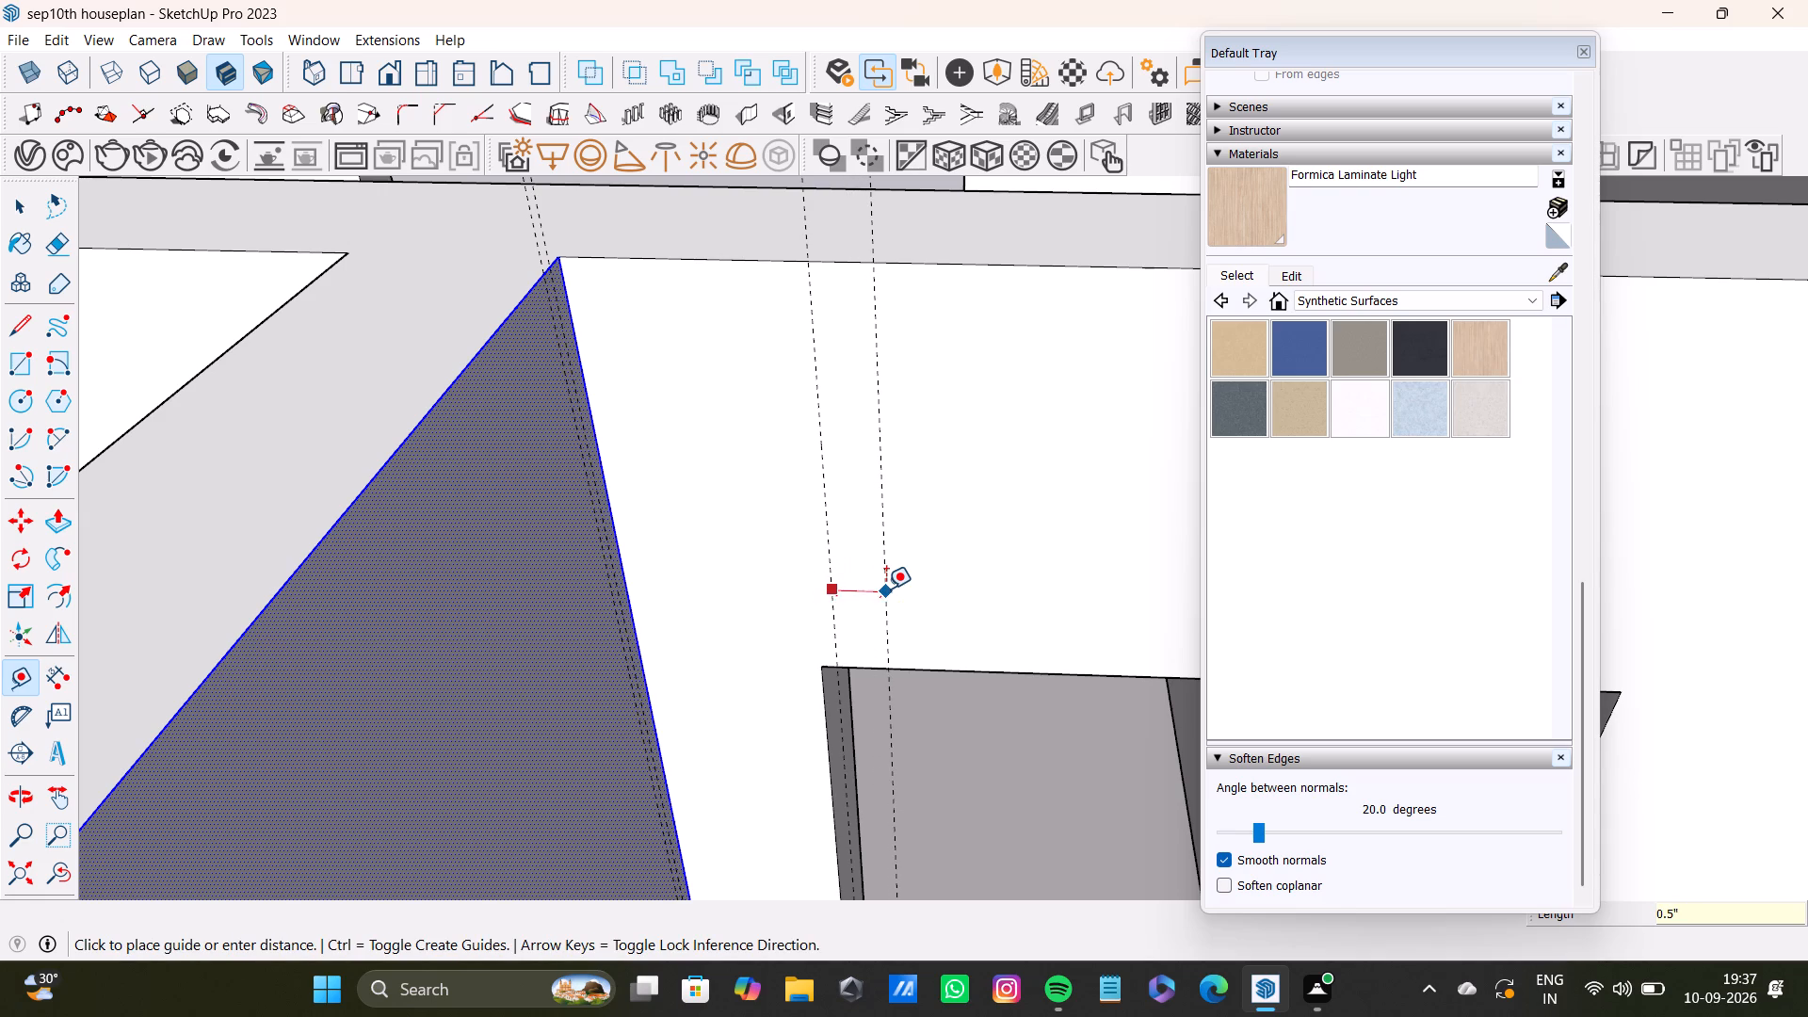
pyautogui.press('Return')
# Add a vertical guide on the doorway wall 2' past the first groove pair, and another 0.5" beyond it.
pyautogui.scroll(4, 834, 551)
pyautogui.click(850, 616)
pyautogui.scroll(-5, 1019, 598)
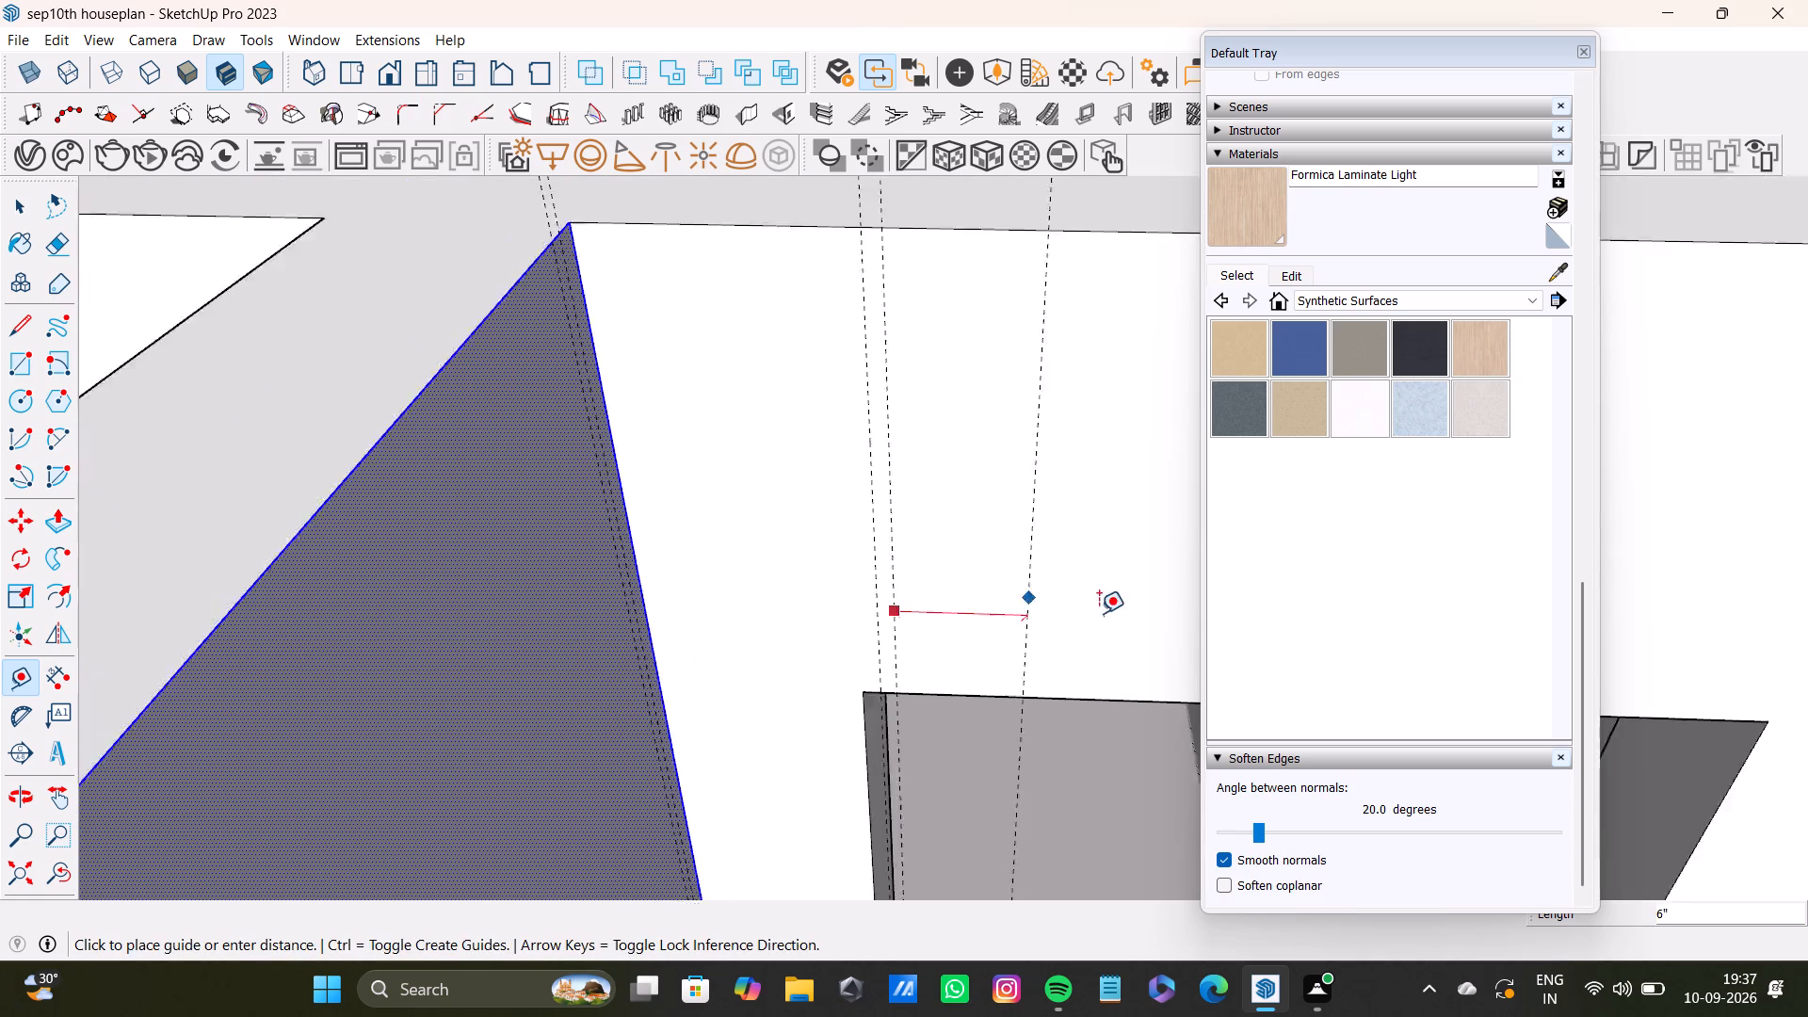
pyautogui.keyDown('shift'); pyautogui.moveTo(1101, 589); pyautogui.dragTo(847, 577, button='middle'); pyautogui.keyUp('shift')
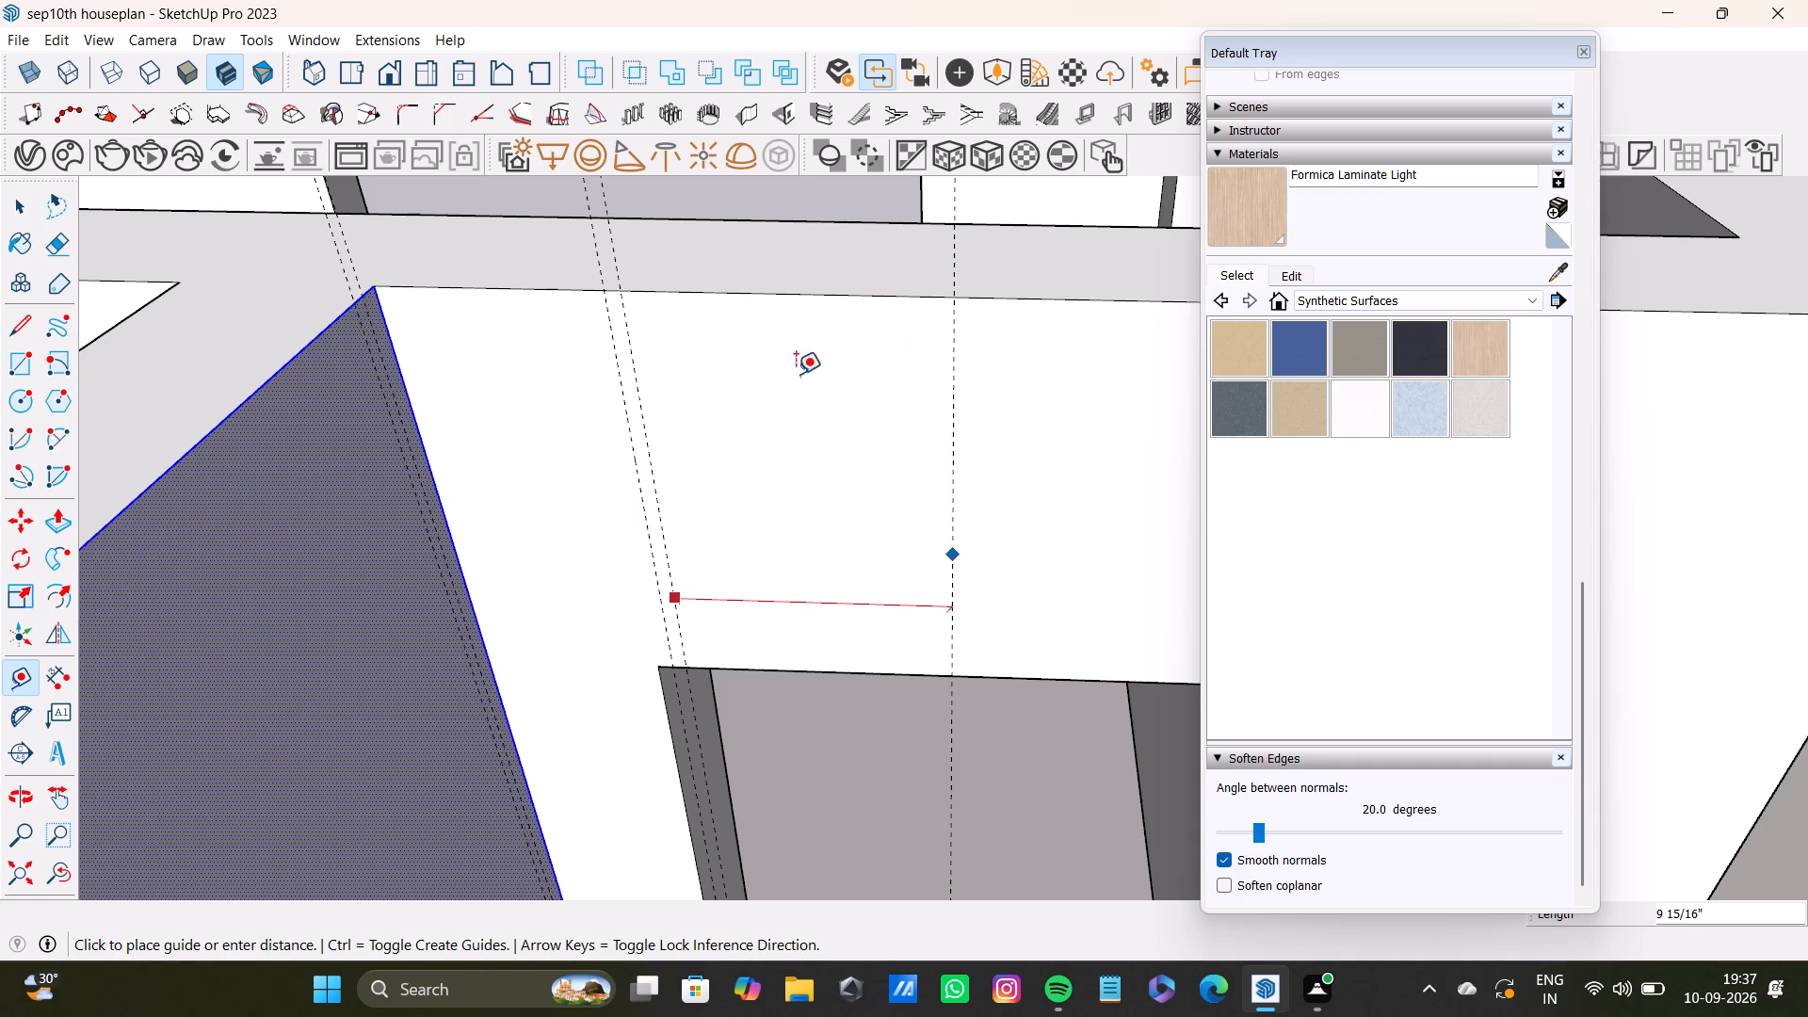
pyautogui.scroll(-5, 847, 519)
pyautogui.write("2'")
pyautogui.press('Return')
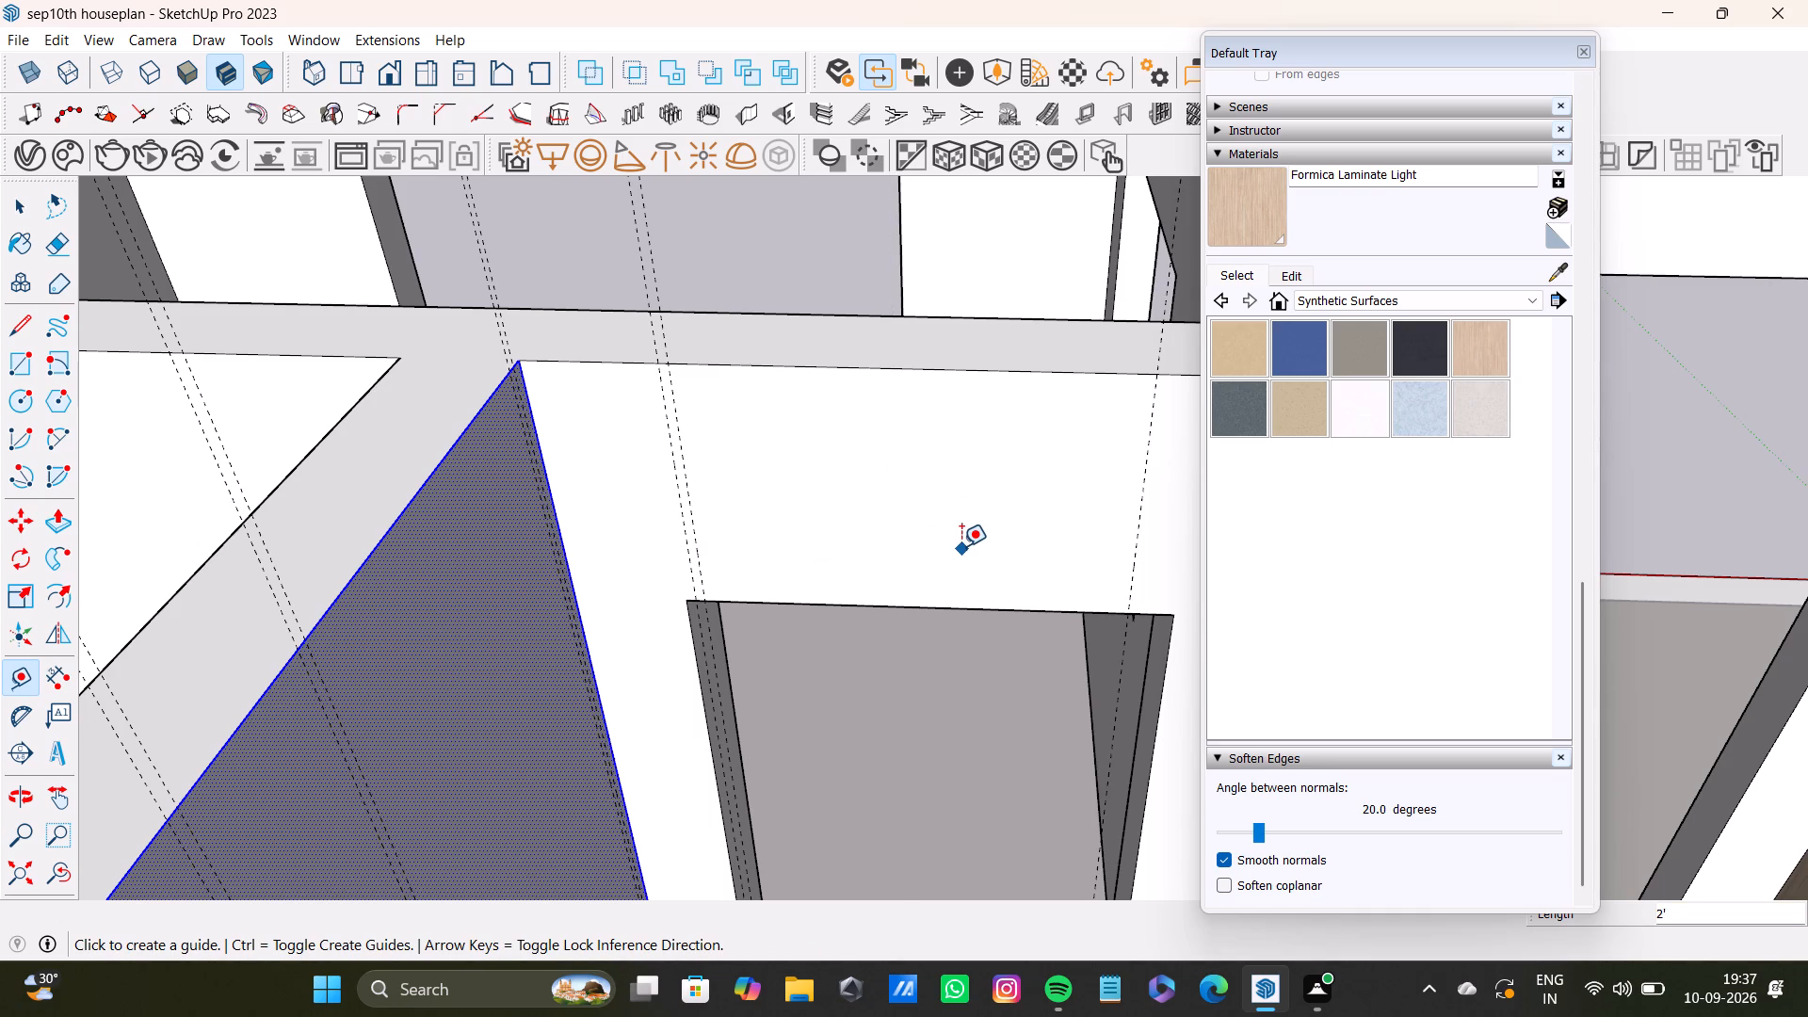
pyautogui.scroll(-6, 936, 506)
pyautogui.keyDown('shift'); pyautogui.moveTo(1014, 496); pyautogui.dragTo(821, 513, button='middle'); pyautogui.keyUp('shift')
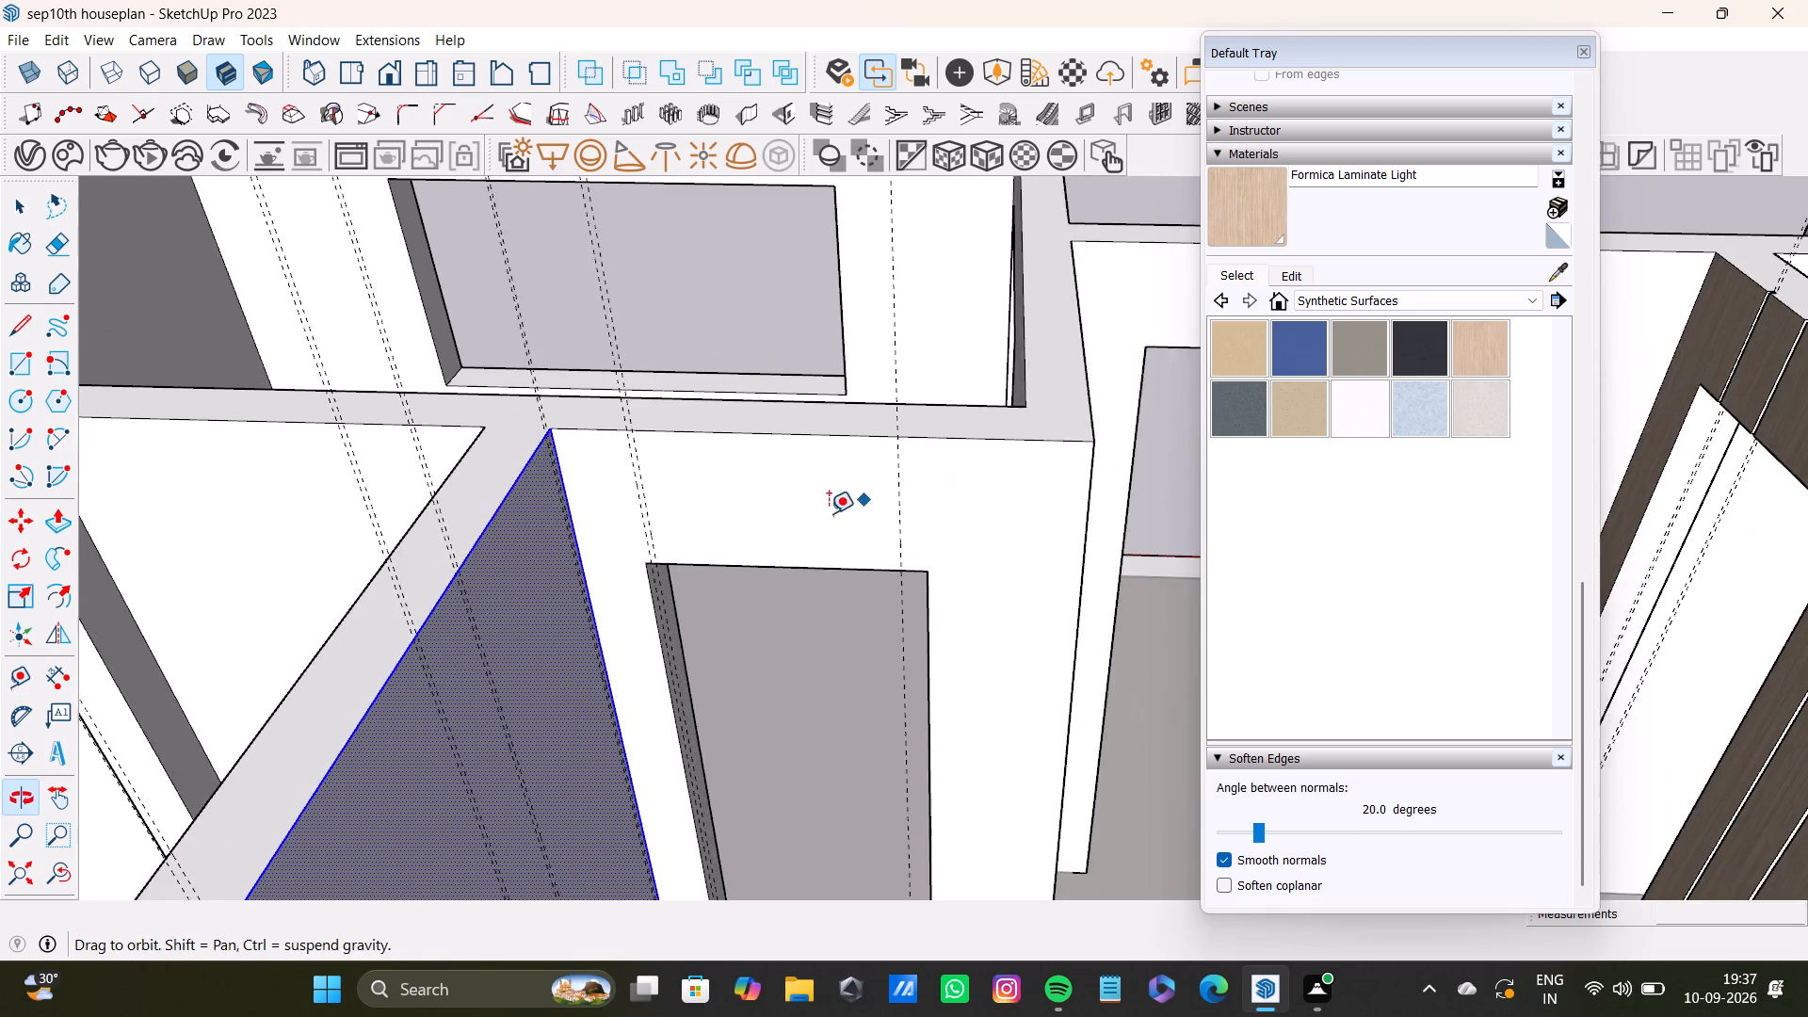
pyautogui.scroll(8, 896, 506)
pyautogui.moveTo(840, 547); pyautogui.dragTo(864, 548)
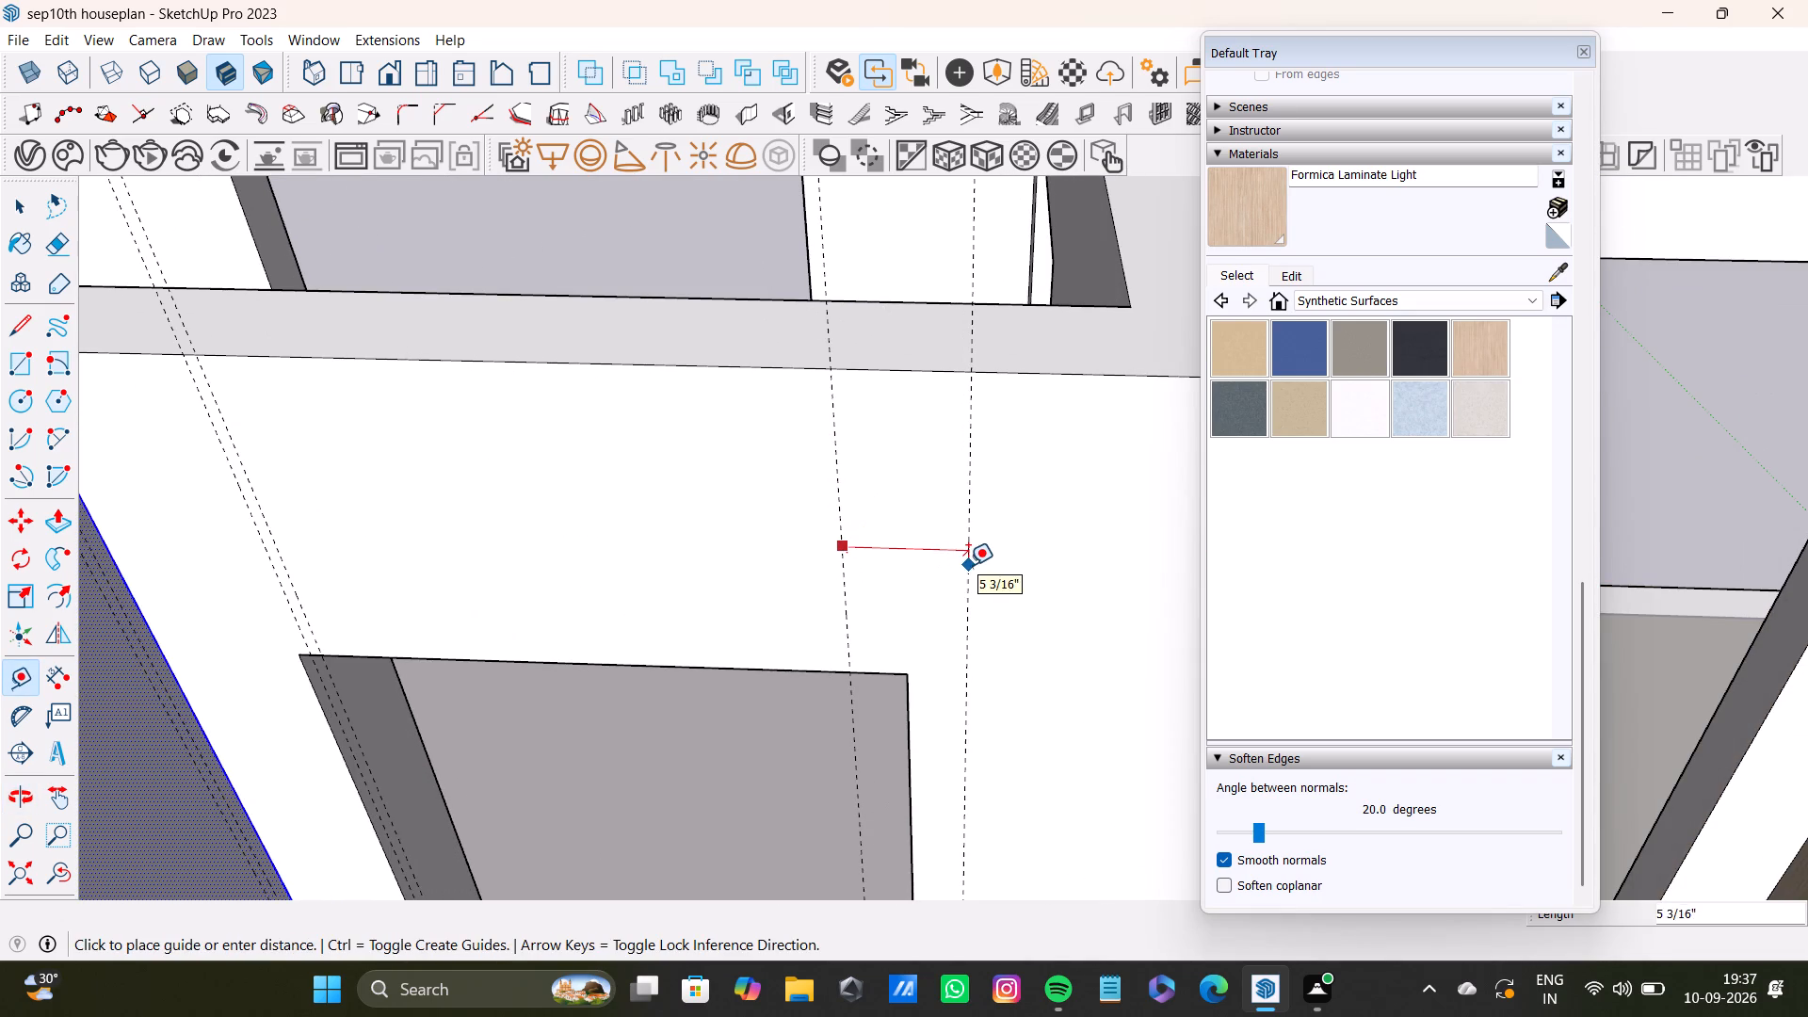
pyautogui.write('0.5')
pyautogui.hotkey('shift', '"')
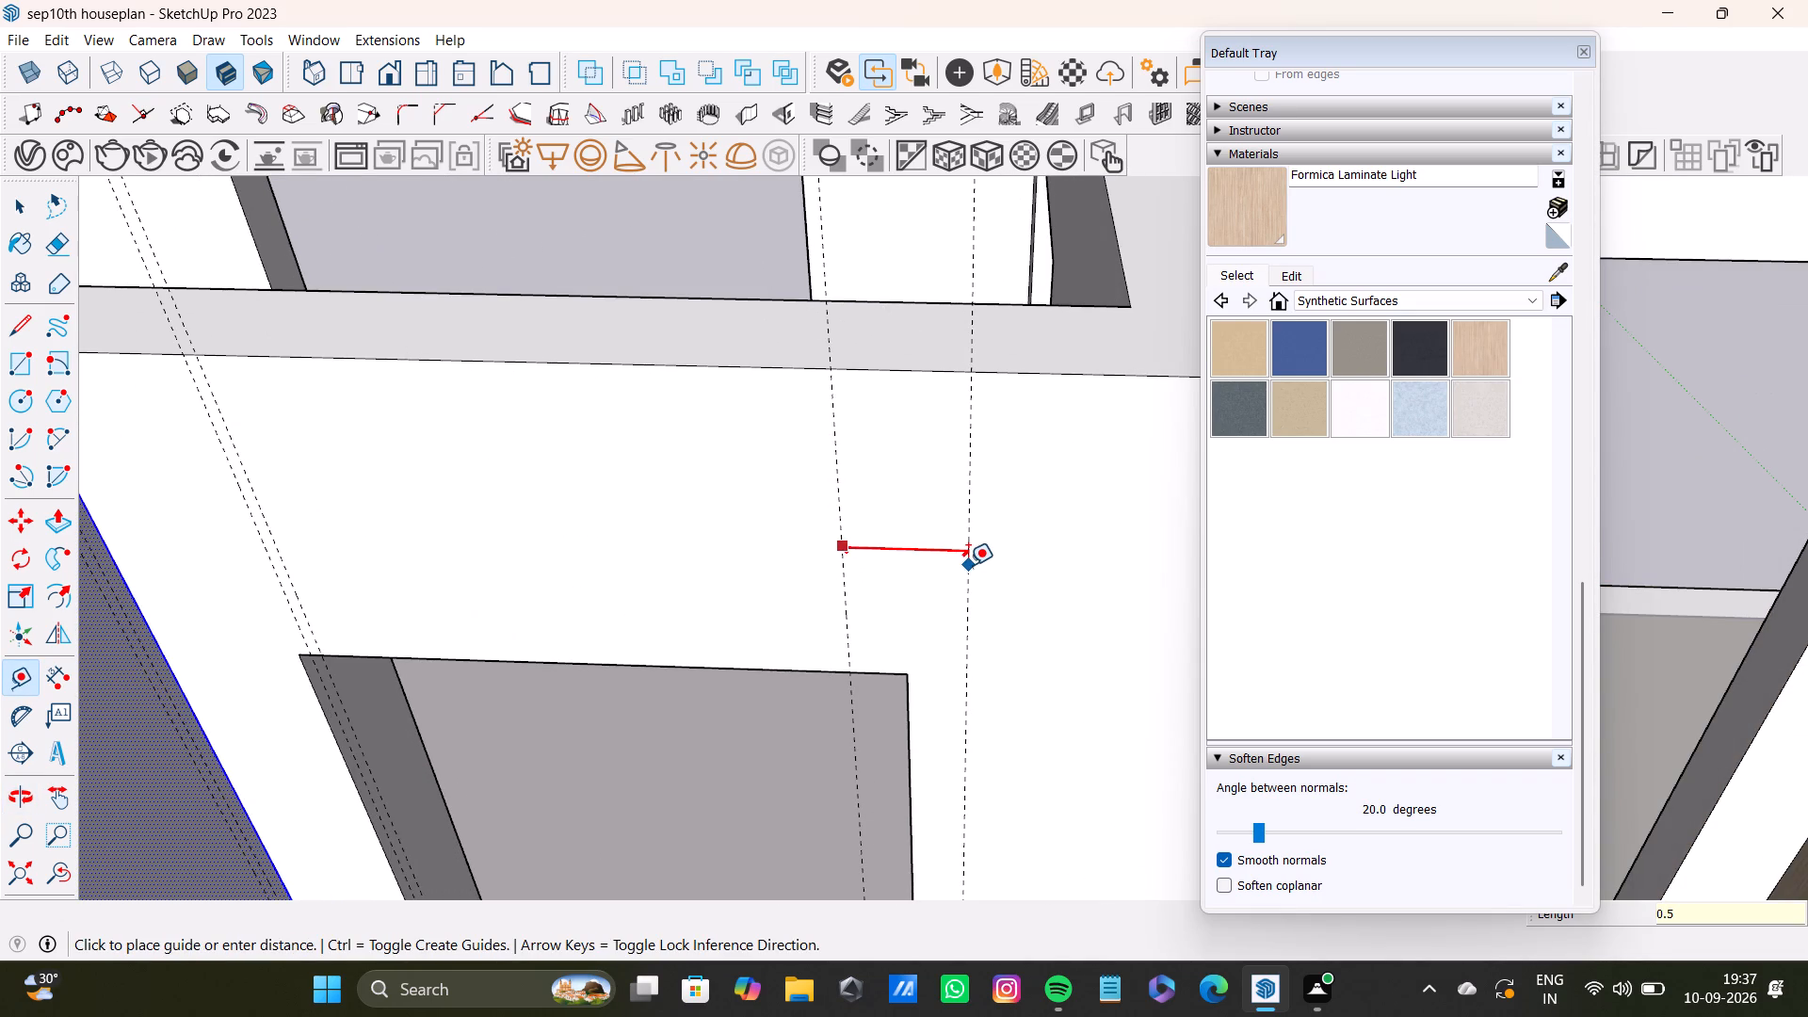
pyautogui.press('Return')
# Add a third pair of groove guides on the doorway wall, 7" past the second pair and 0.5" apart.
pyautogui.scroll(1, 845, 549)
pyautogui.click(858, 570)
pyautogui.scroll(-4, 993, 597)
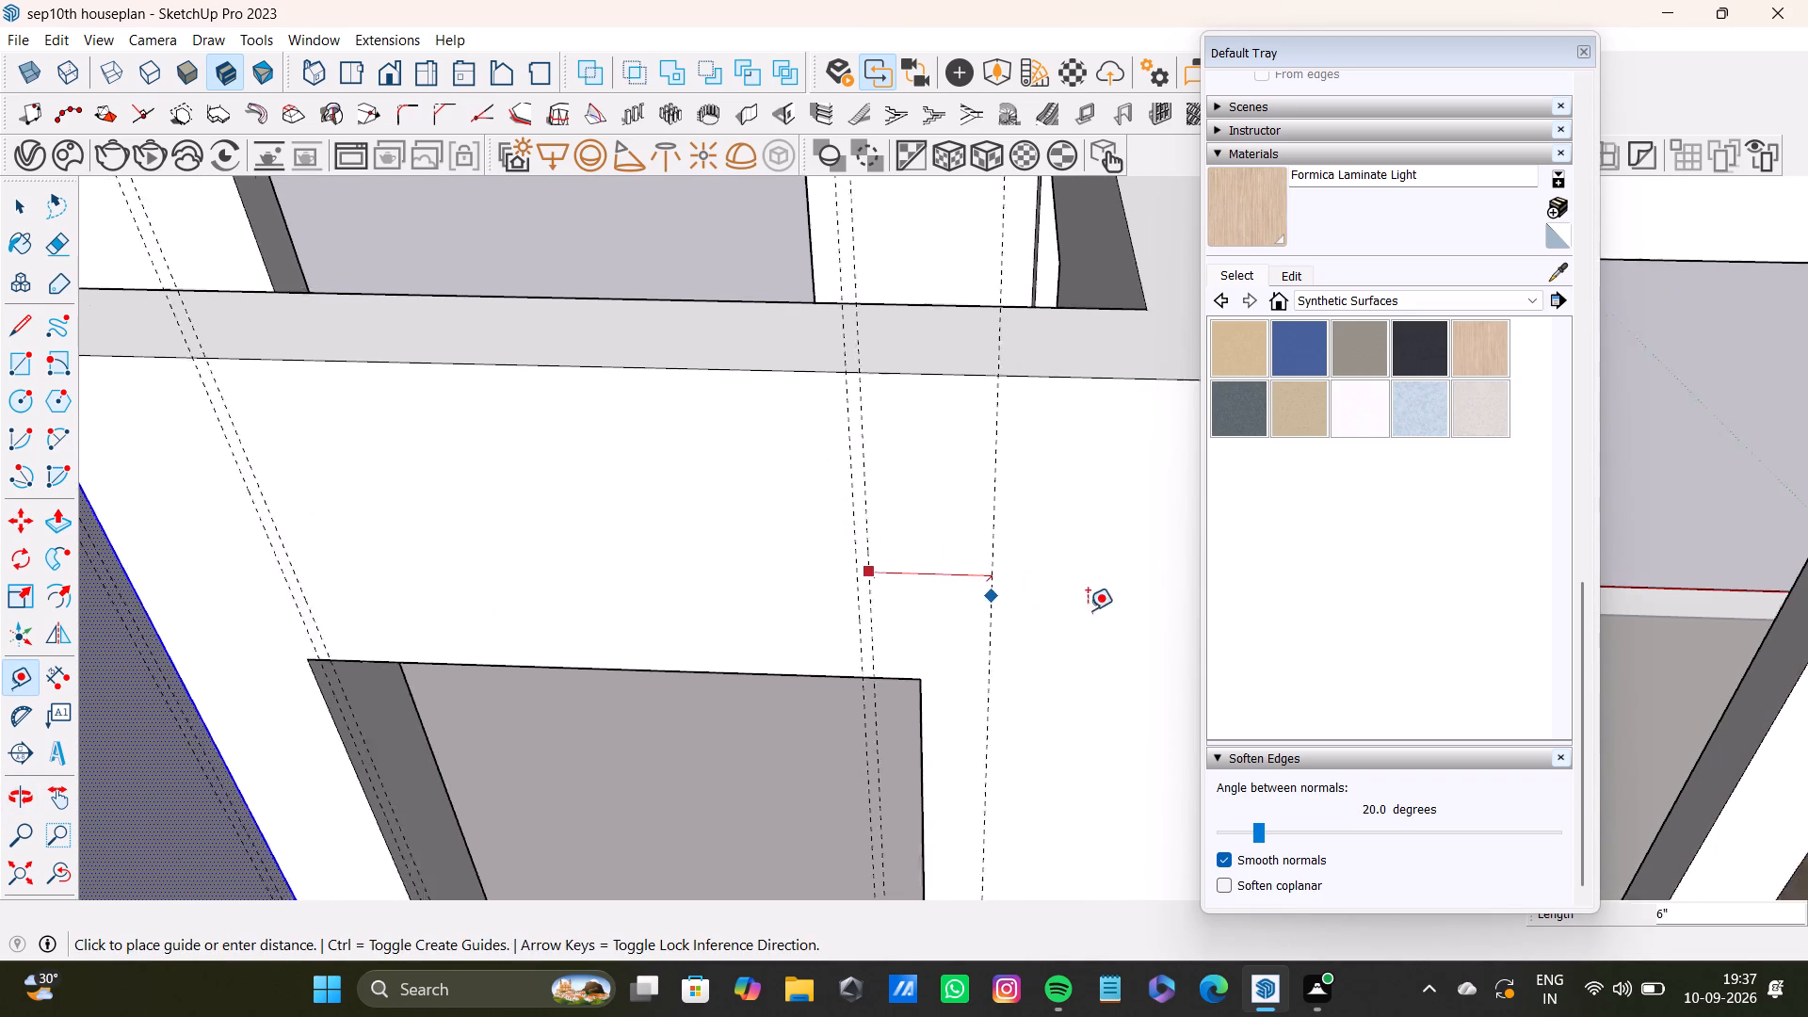
pyautogui.keyDown('shift'); pyautogui.moveTo(1111, 608); pyautogui.dragTo(987, 589, button='middle'); pyautogui.keyUp('shift')
pyautogui.write('7"')
pyautogui.press('Return')
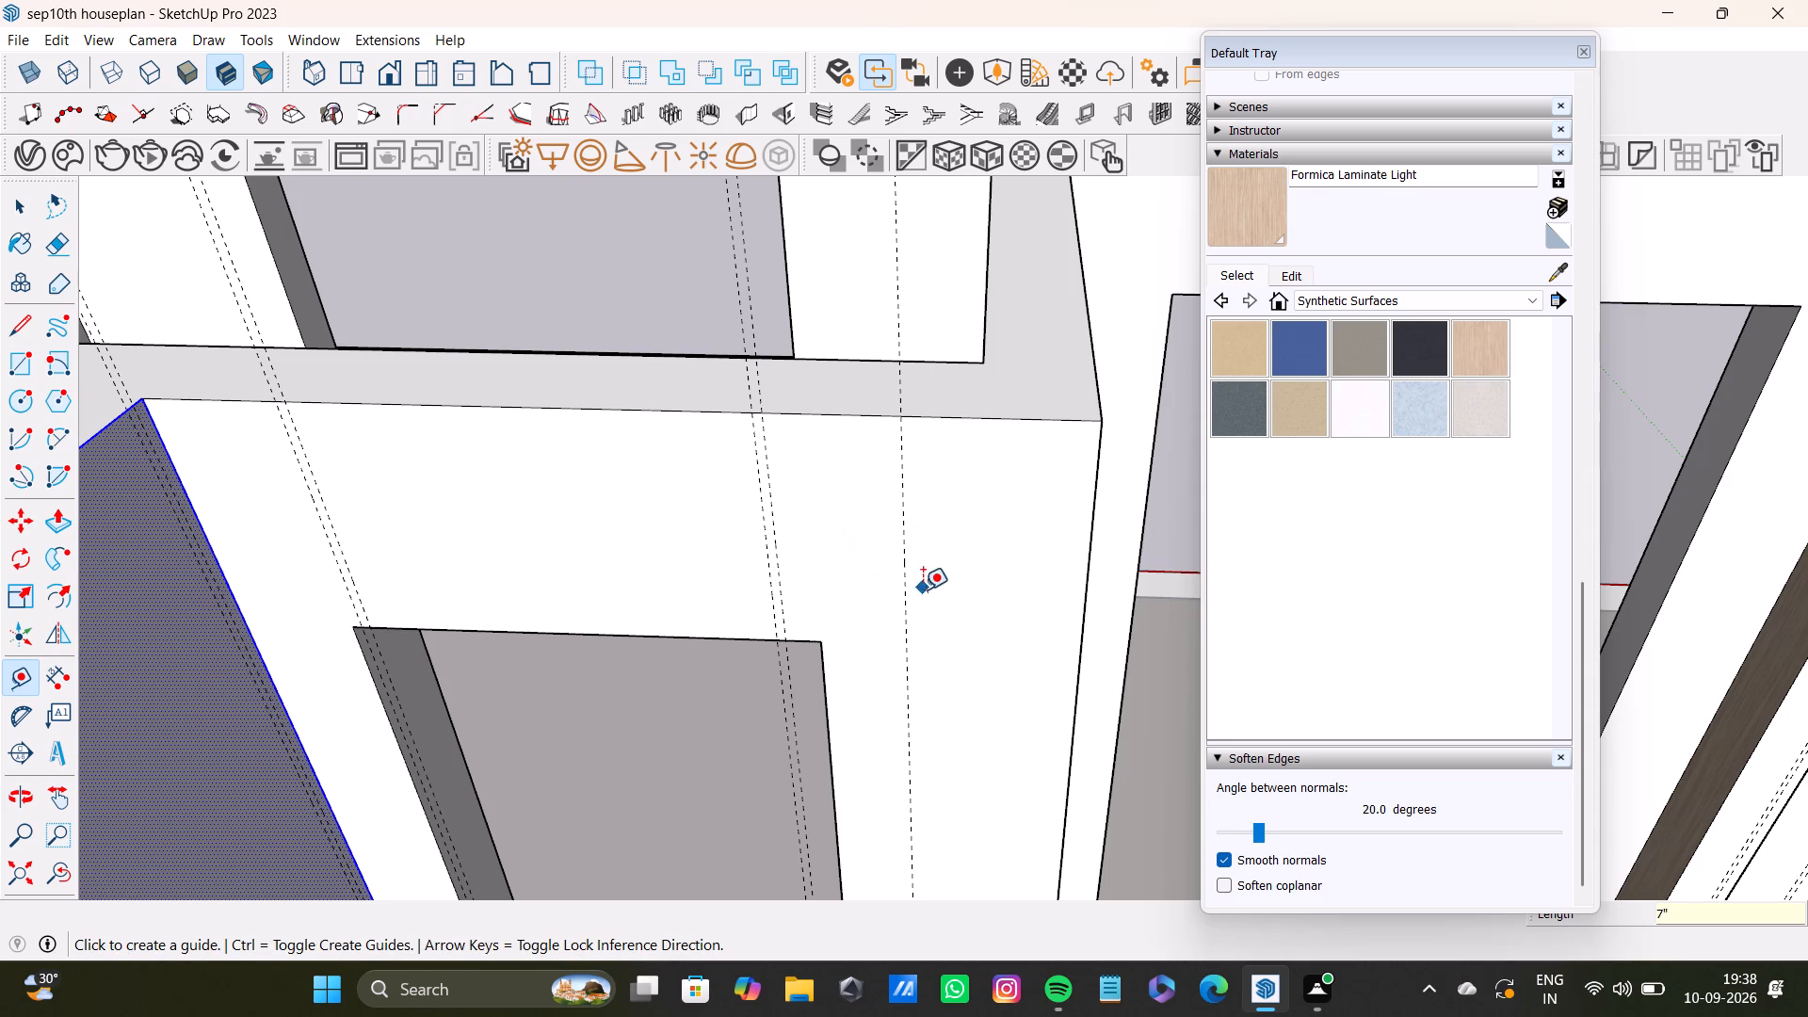
pyautogui.click(907, 589)
pyautogui.write('0.5')
pyautogui.hotkey('shift', '"')
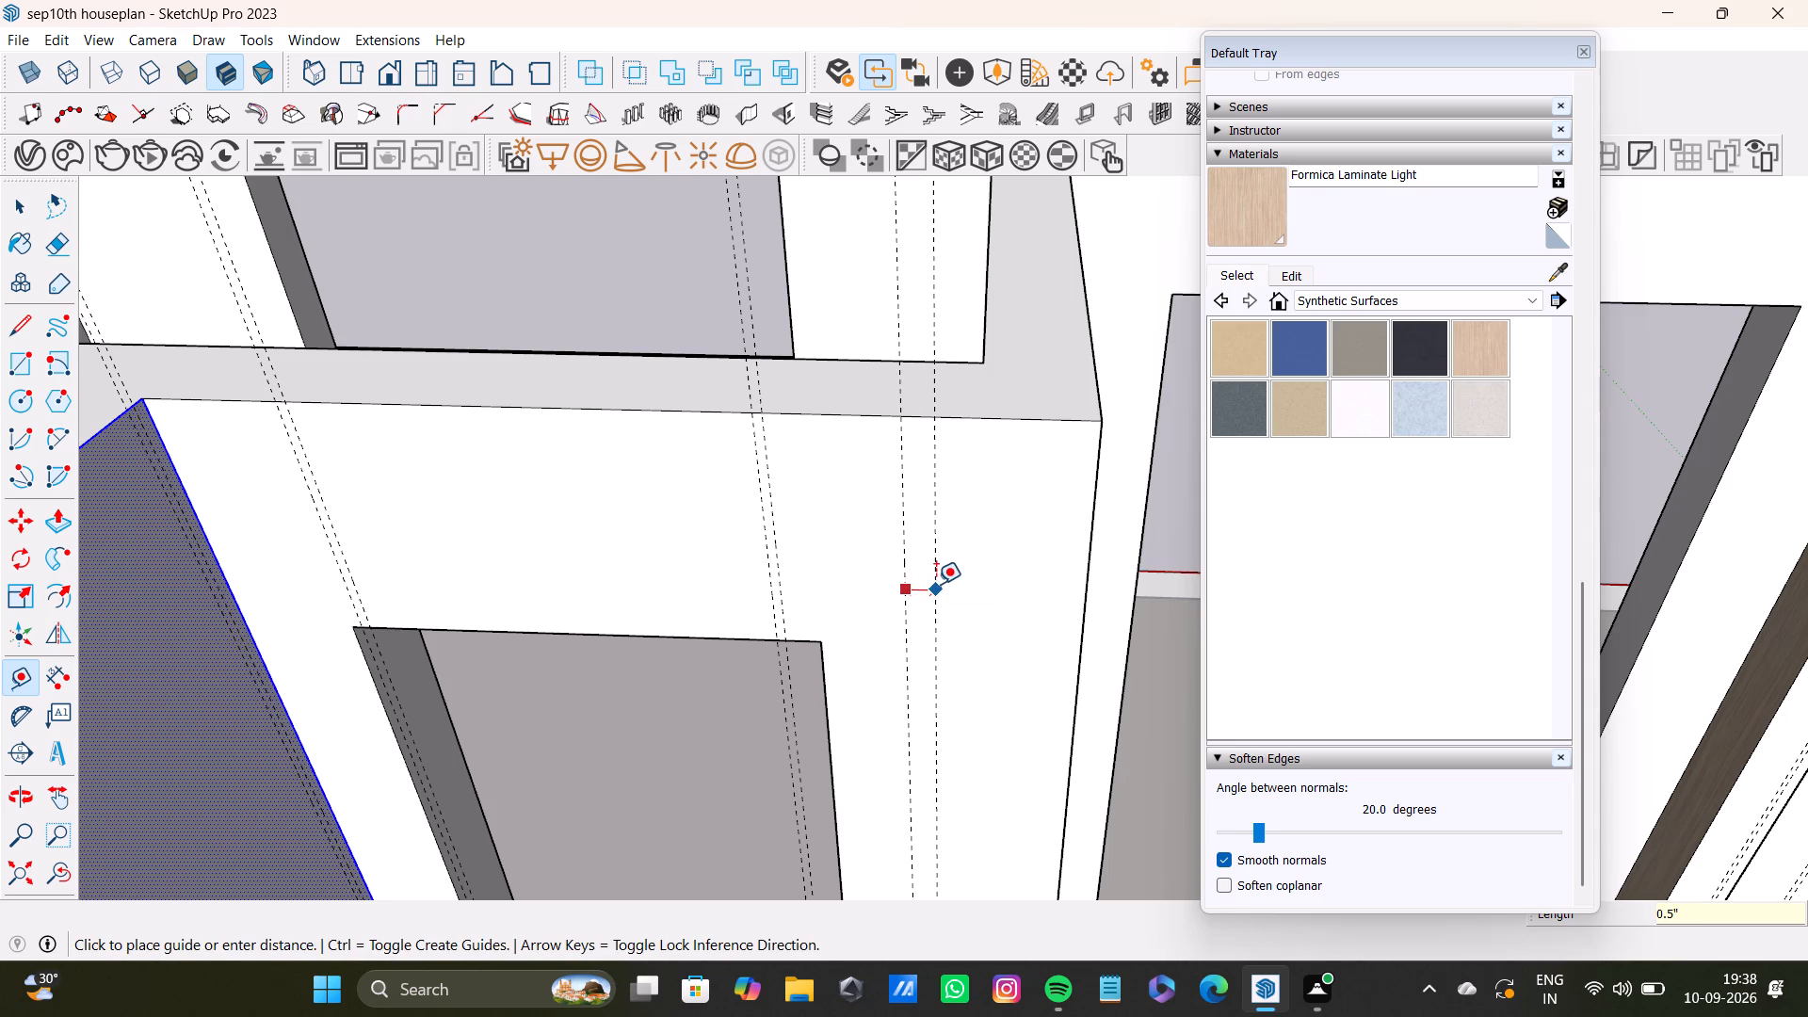
pyautogui.press('Return')
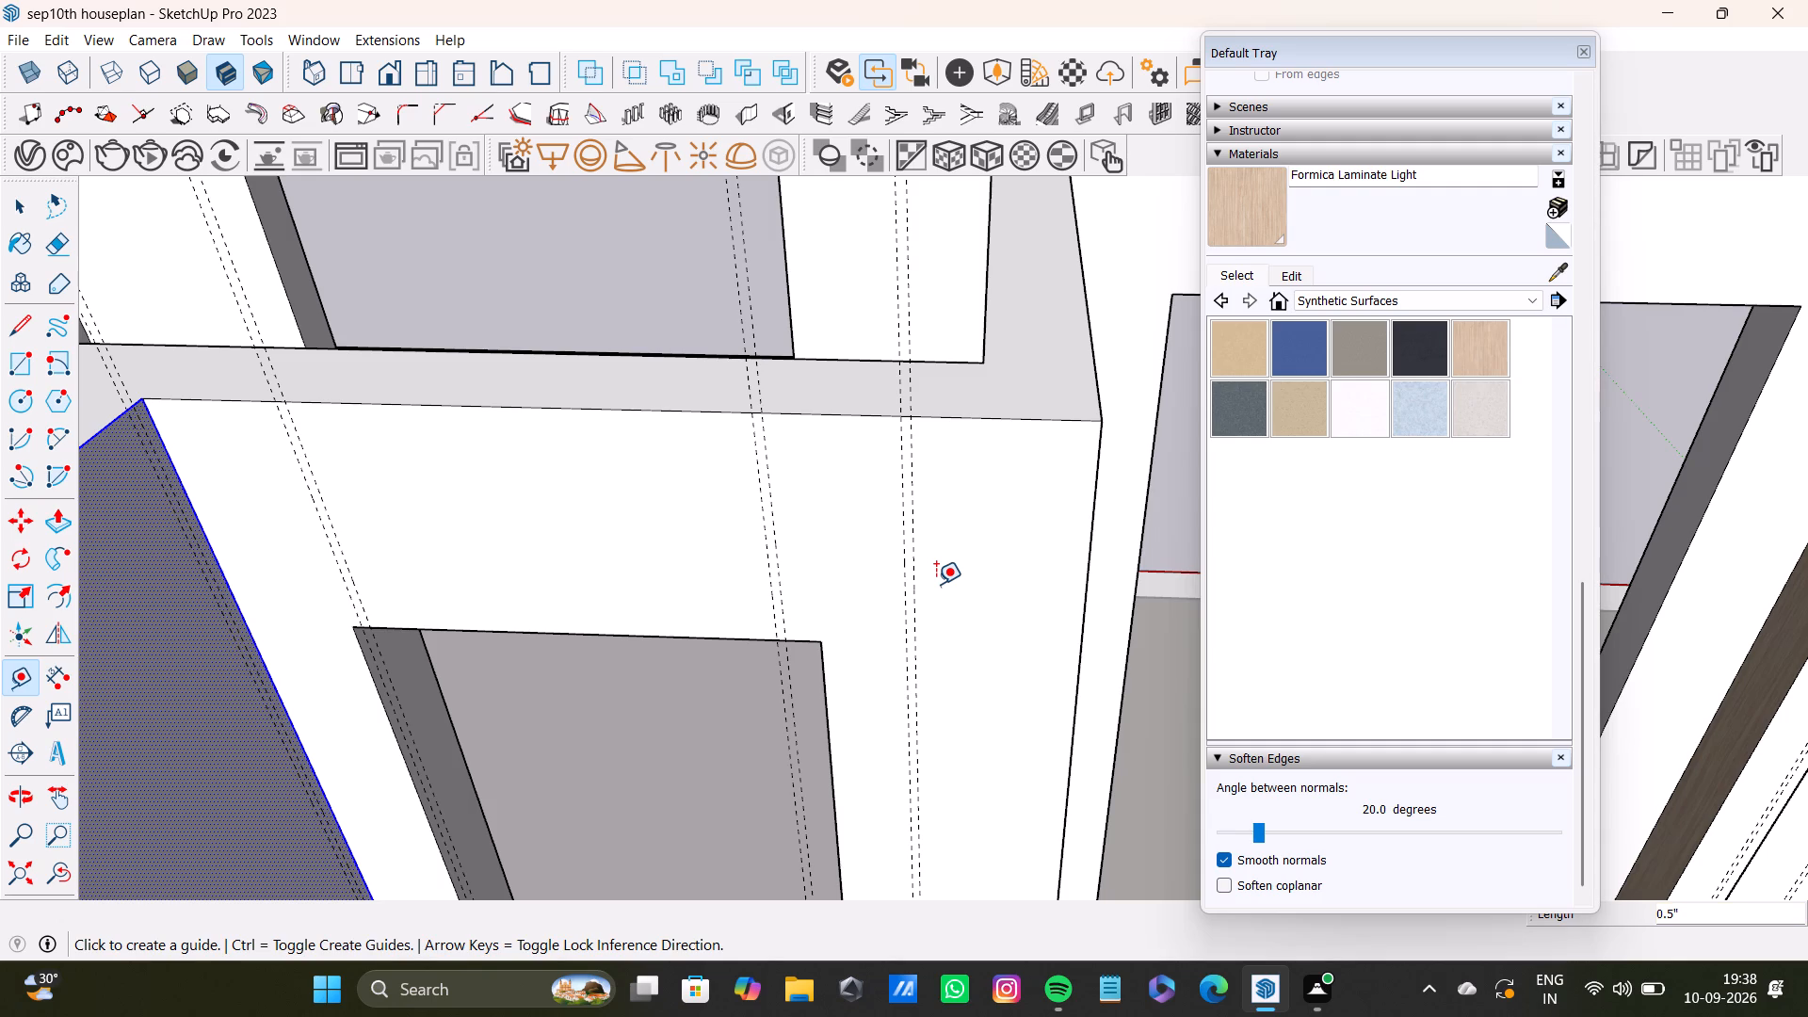
pyautogui.scroll(-3, 924, 538)
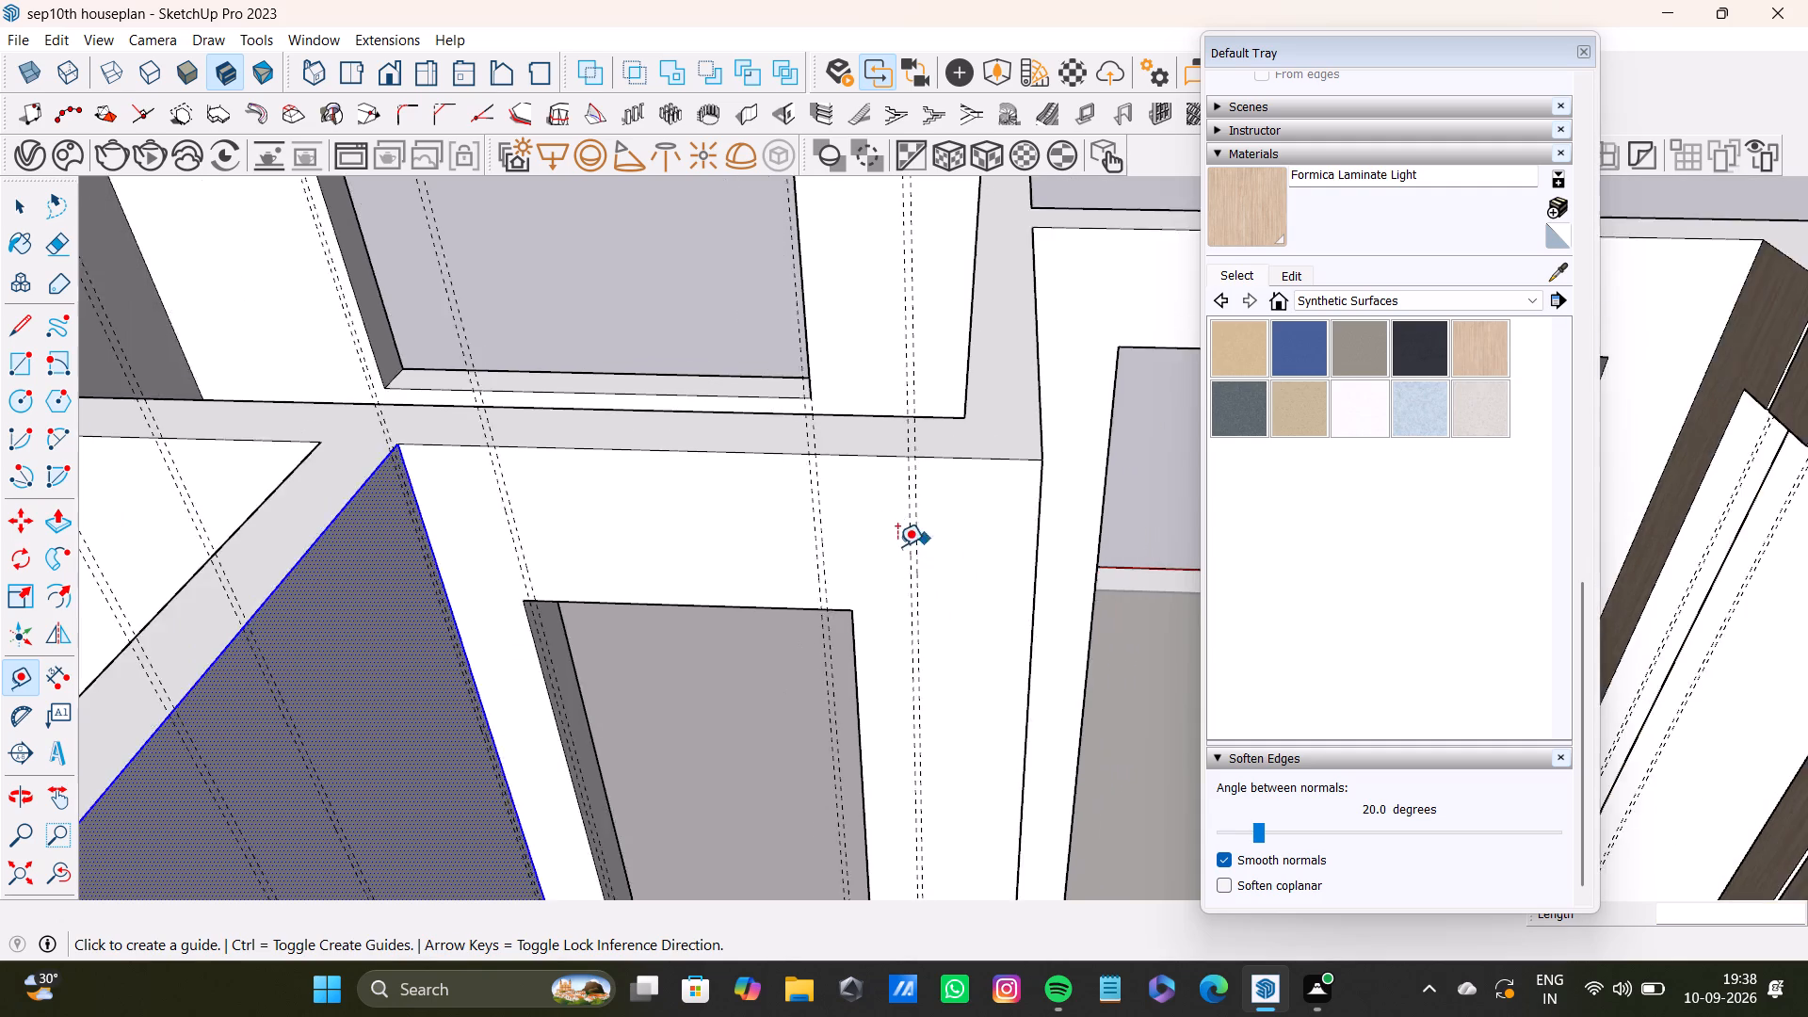
pyautogui.scroll(-5, 897, 546)
pyautogui.keyDown('shift'); pyautogui.scroll(9, 917, 602); pyautogui.keyUp('shift')
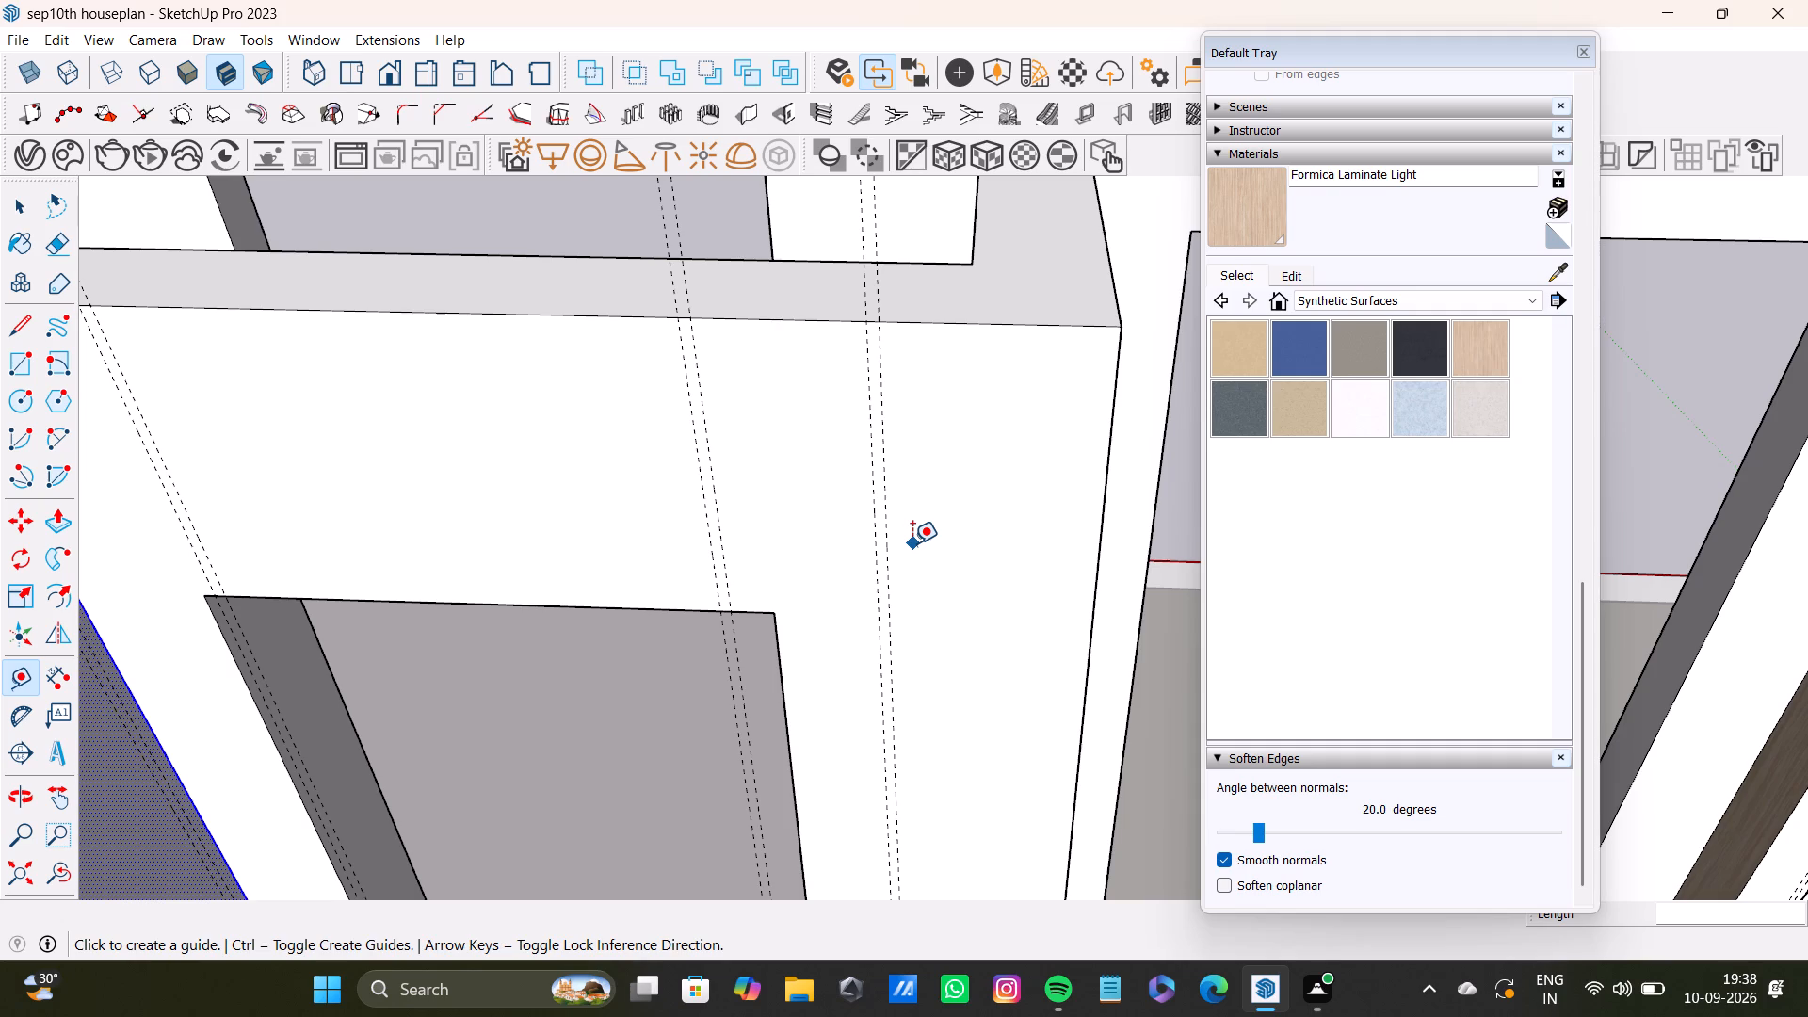
# Select the doorway wall's face together with its boundary edges.
pyautogui.press('space')
pyautogui.scroll(-10, 718, 374)
pyautogui.keyDown('shift'); pyautogui.moveTo(643, 400); pyautogui.dragTo(953, 454, button='middle'); pyautogui.keyUp('shift')
pyautogui.scroll(2, 616, 484)
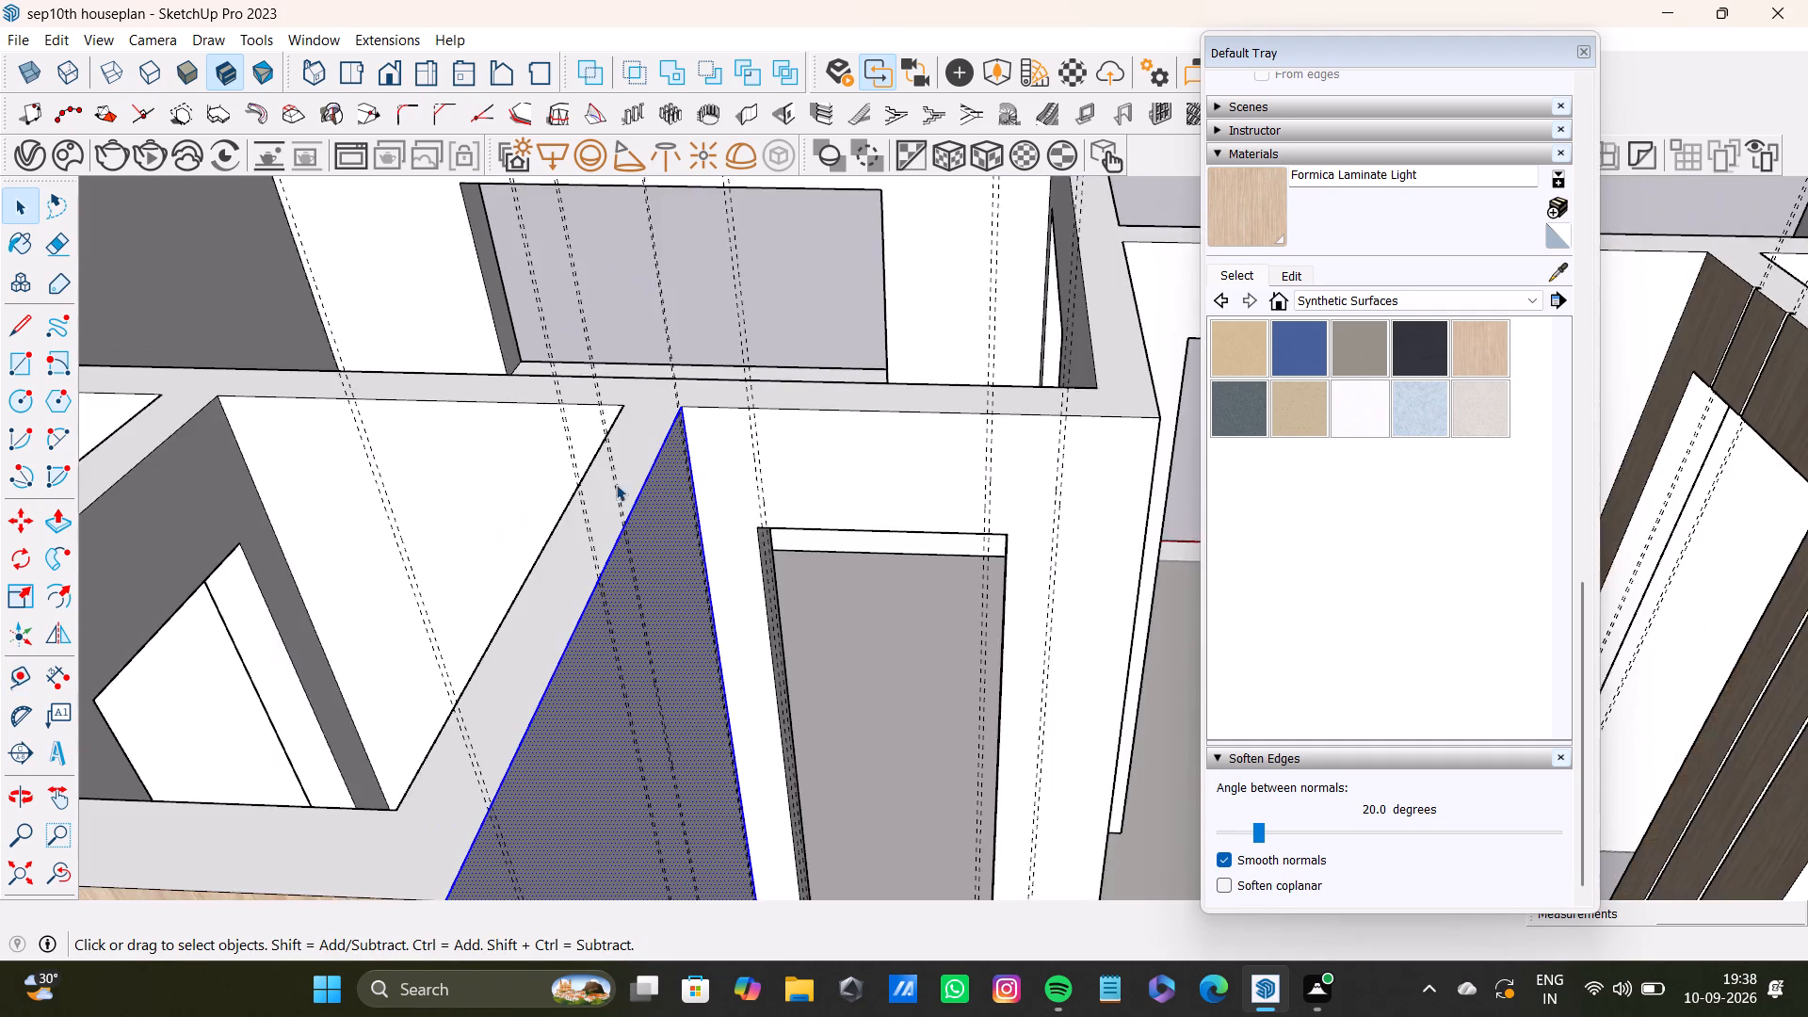
pyautogui.scroll(1, 616, 484)
pyautogui.press('l')
pyautogui.scroll(7, 791, 527)
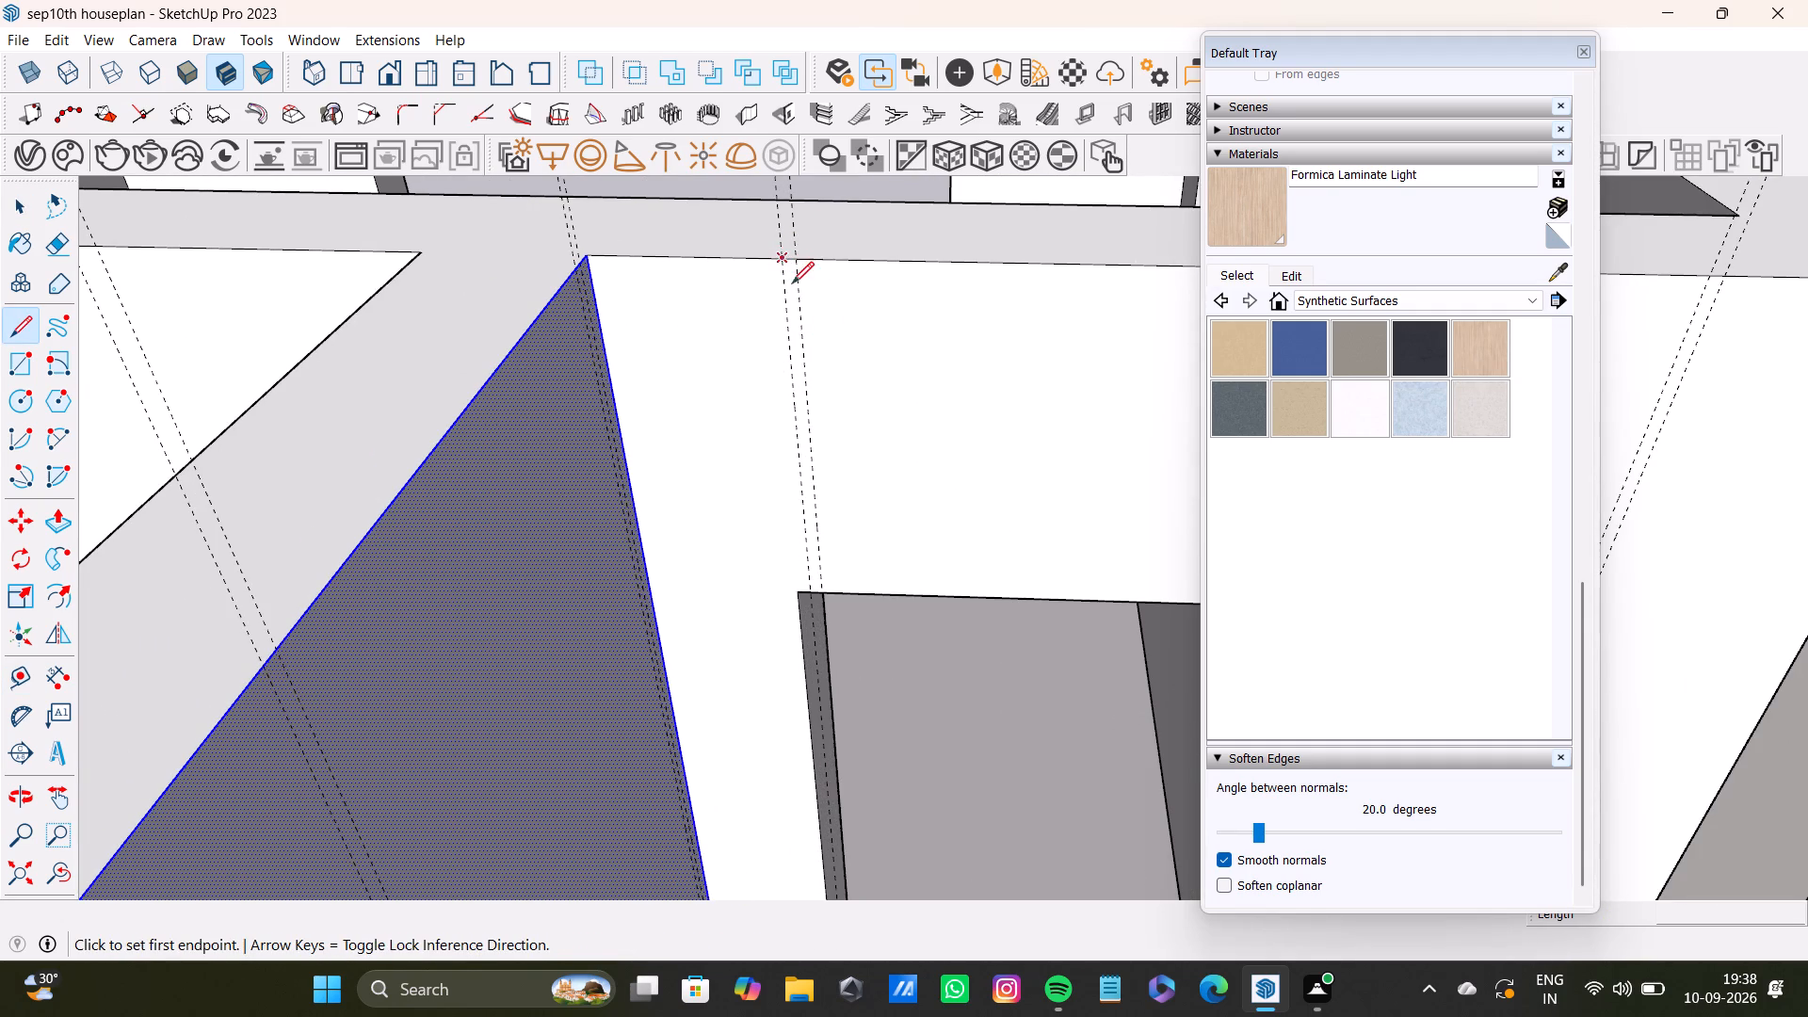
pyautogui.press('space')
pyautogui.doubleClick(831, 385)
pyautogui.click(837, 385)
pyautogui.moveTo(837, 385); pyautogui.dragTo(856, 395)
pyautogui.click(868, 414)
pyautogui.click(871, 428)
pyautogui.doubleClick(875, 440)
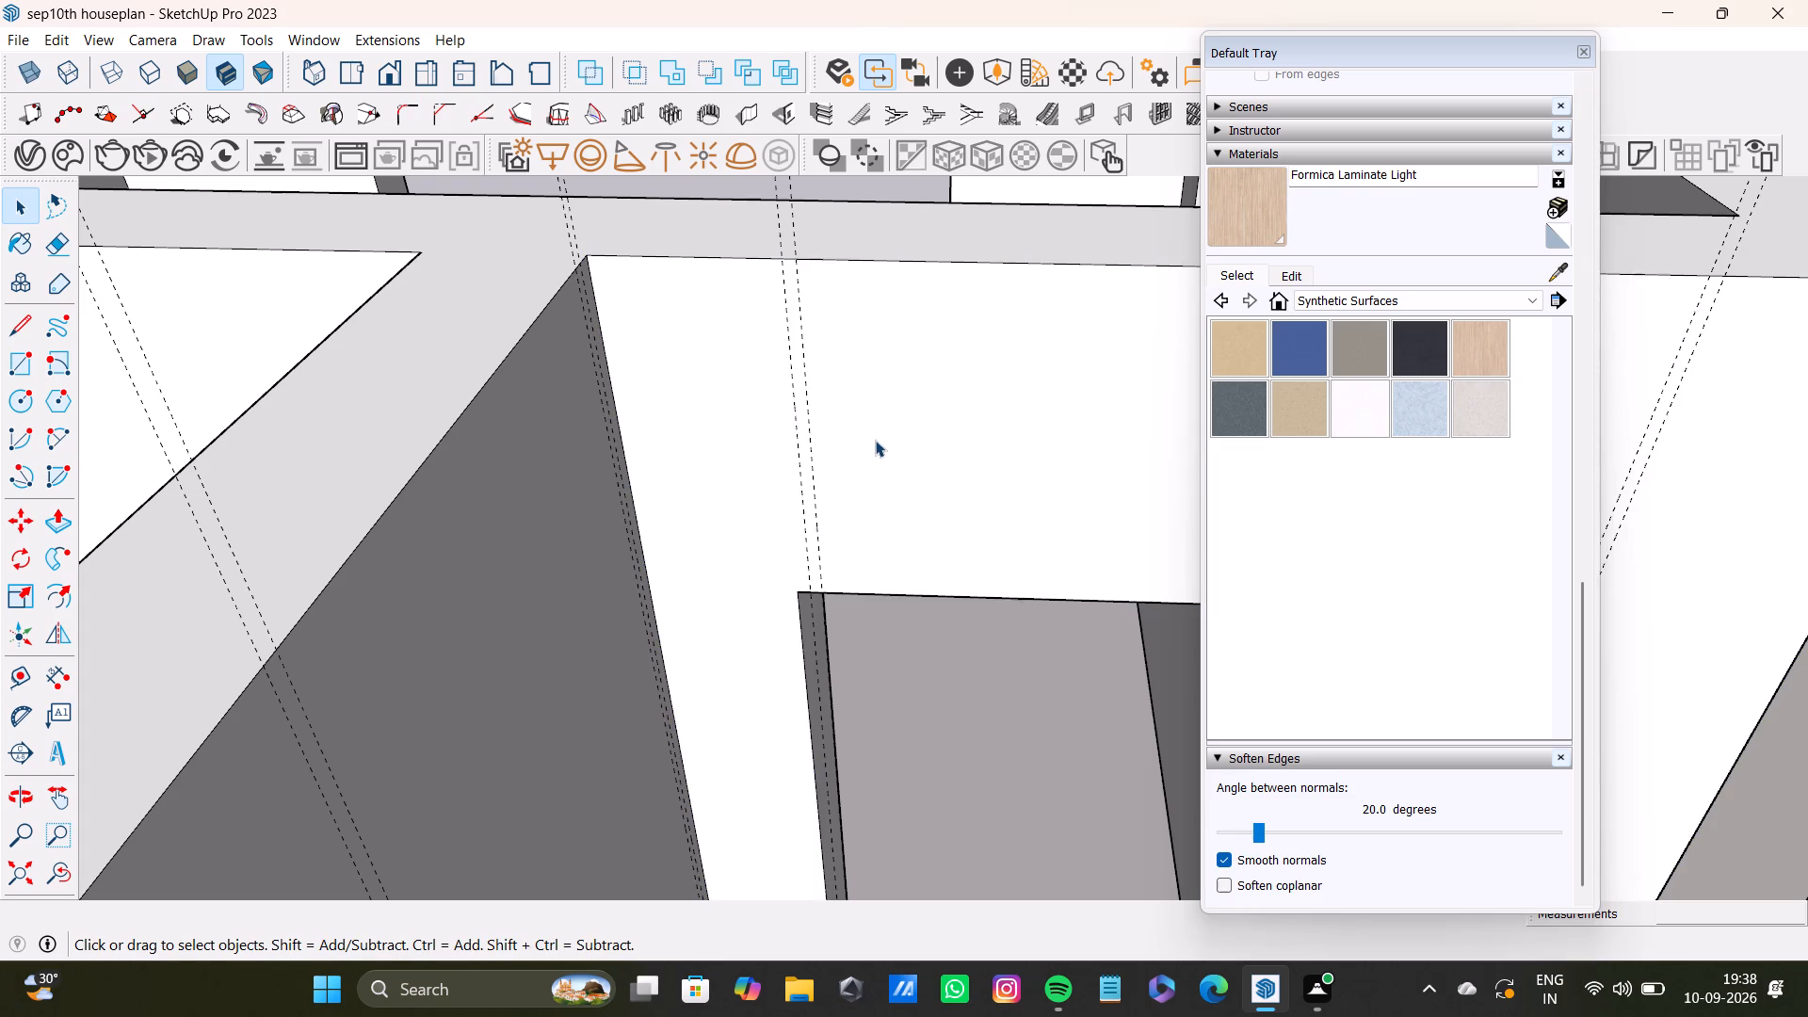
pyautogui.moveTo(876, 444); pyautogui.dragTo(883, 459)
pyautogui.tripleClick(895, 464)
pyautogui.click(903, 470)
pyautogui.scroll(-10, 893, 472)
pyautogui.keyDown('shift'); pyautogui.moveTo(914, 465); pyautogui.dragTo(887, 531, button='middle'); pyautogui.keyUp('shift')
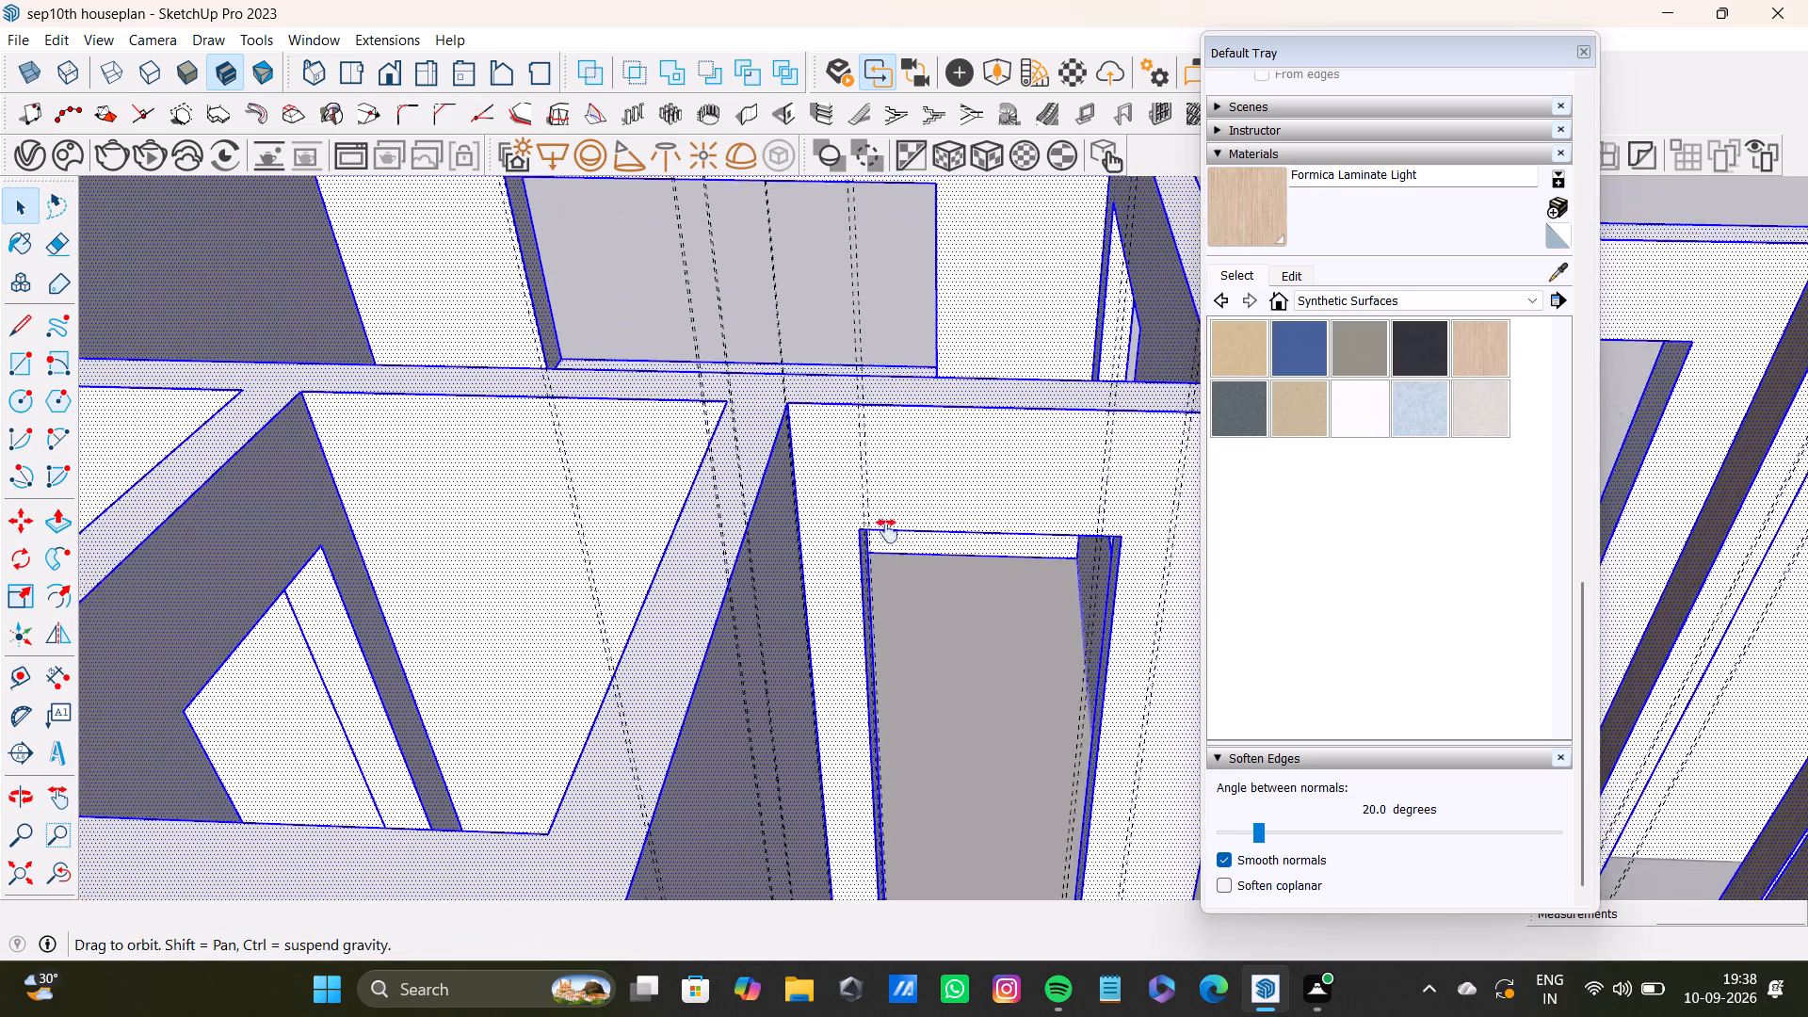
pyautogui.keyDown('shift'); pyautogui.moveTo(887, 531); pyautogui.dragTo(848, 585, button='middle'); pyautogui.keyUp('shift')
pyautogui.keyDown('shift'); pyautogui.scroll(-7, 860, 561); pyautogui.keyUp('shift')
pyautogui.keyDown('shift'); pyautogui.click(1117, 279); pyautogui.keyUp('shift')
pyautogui.keyDown('shift'); pyautogui.scroll(3, 839, 638); pyautogui.keyUp('shift')
pyautogui.keyDown('shift'); pyautogui.doubleClick(944, 527); pyautogui.keyUp('shift')
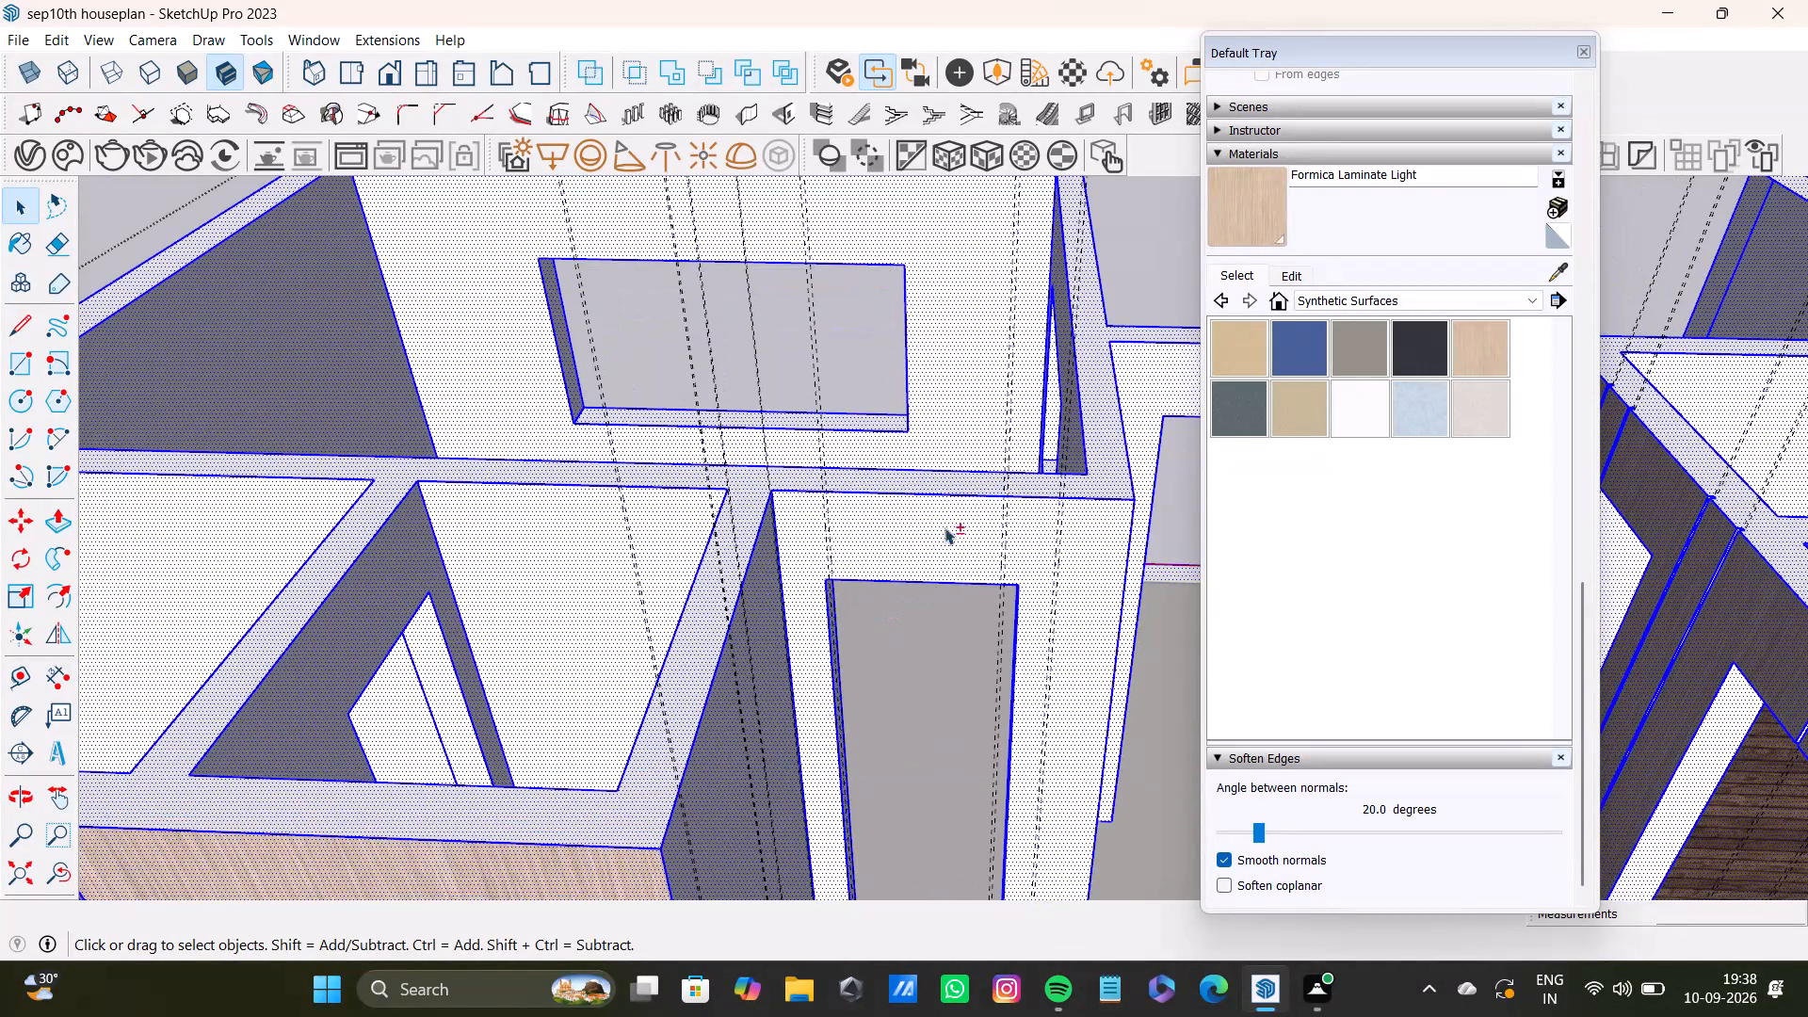
pyautogui.click(938, 526)
pyautogui.click(942, 531)
pyautogui.click(942, 531)
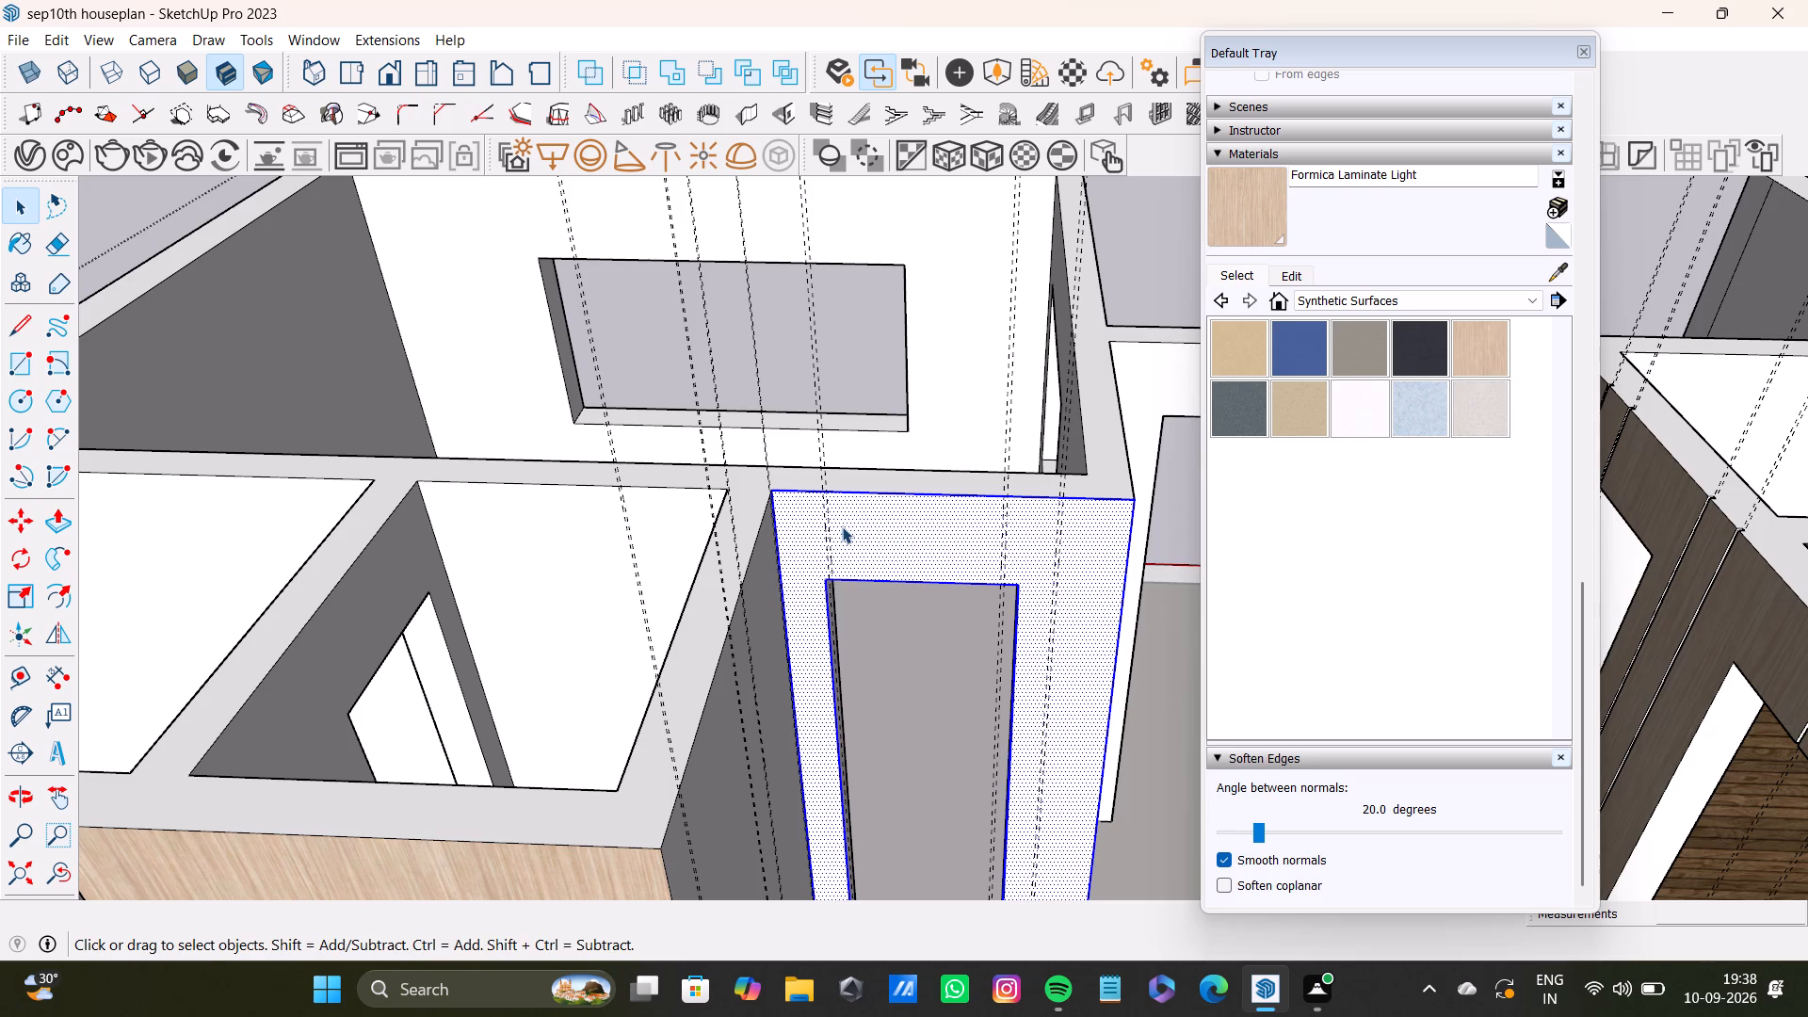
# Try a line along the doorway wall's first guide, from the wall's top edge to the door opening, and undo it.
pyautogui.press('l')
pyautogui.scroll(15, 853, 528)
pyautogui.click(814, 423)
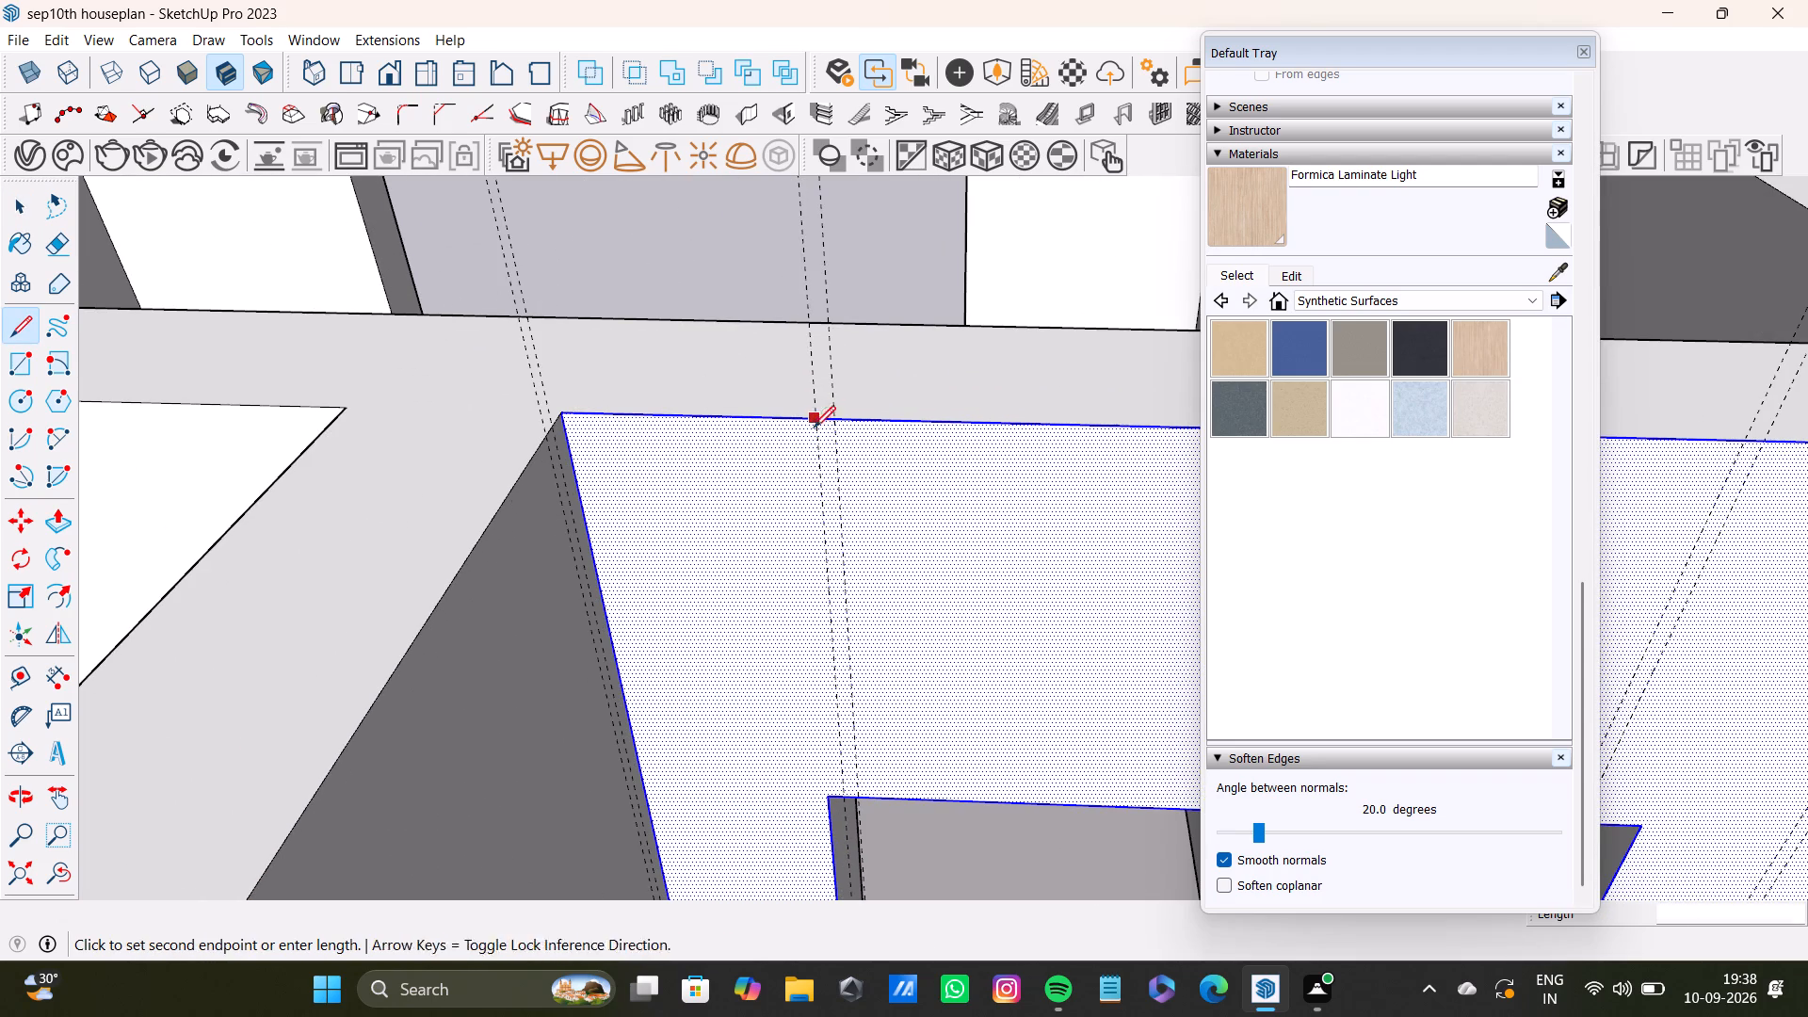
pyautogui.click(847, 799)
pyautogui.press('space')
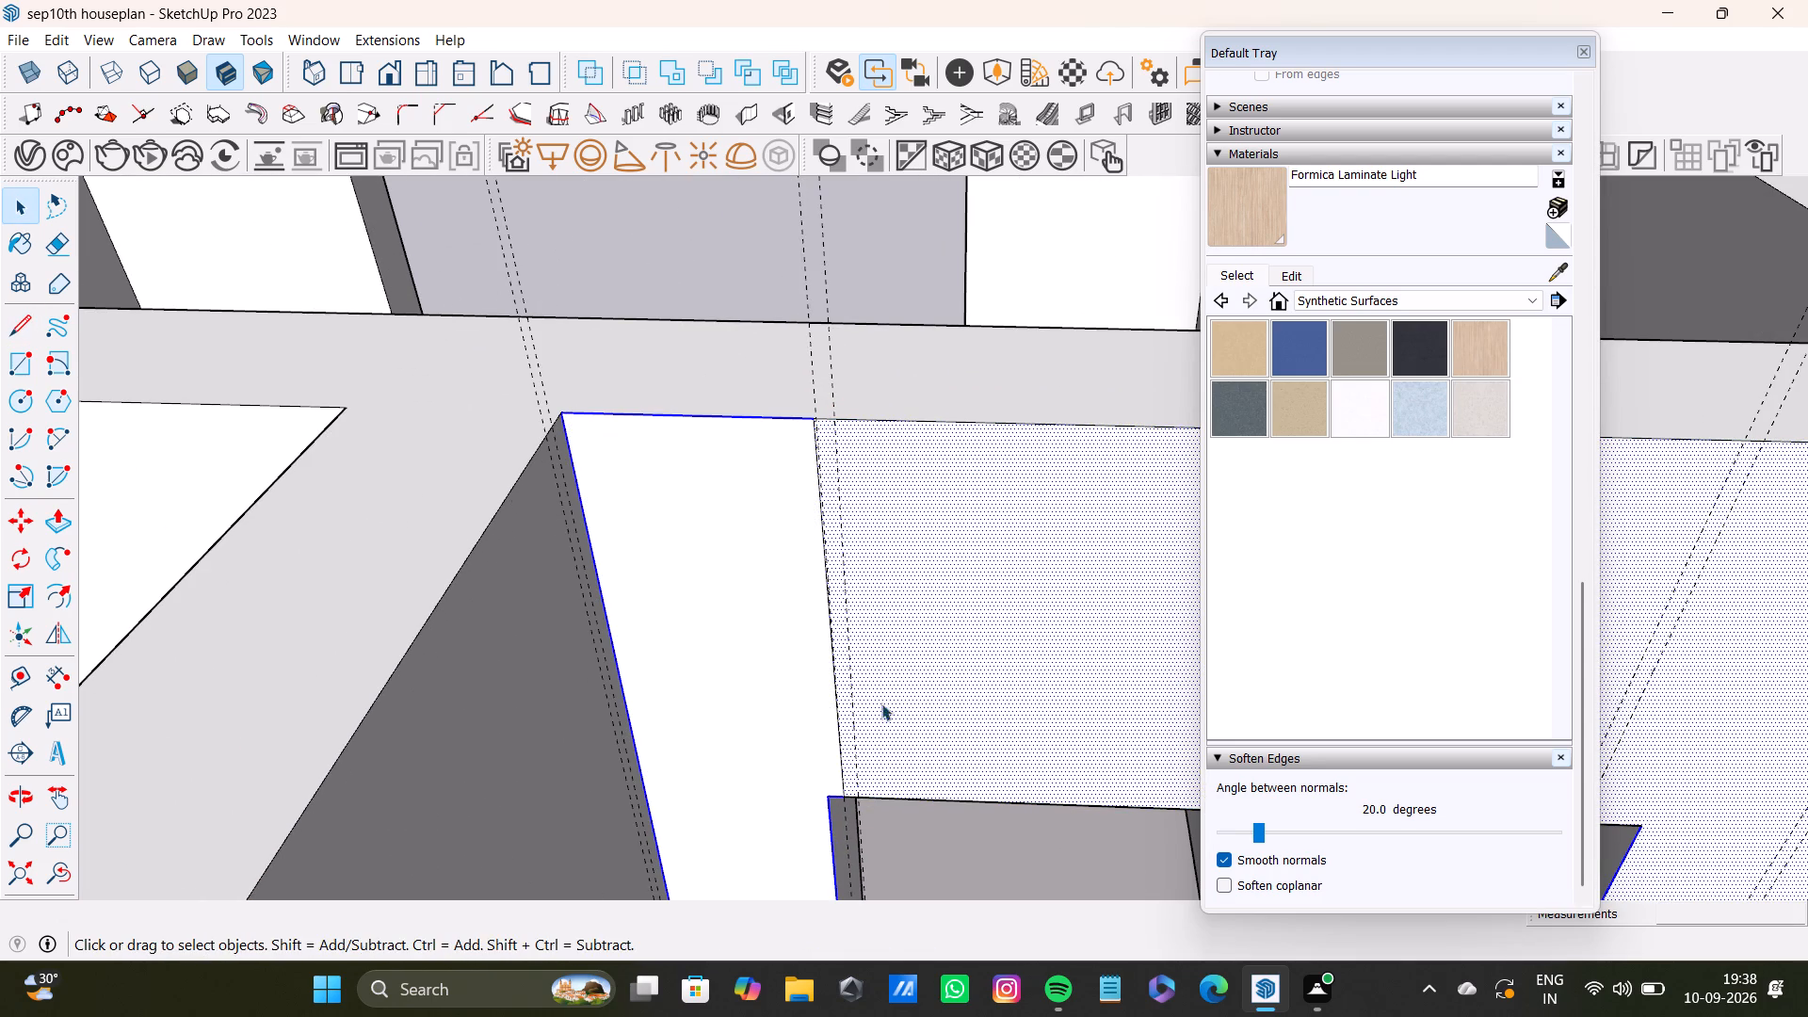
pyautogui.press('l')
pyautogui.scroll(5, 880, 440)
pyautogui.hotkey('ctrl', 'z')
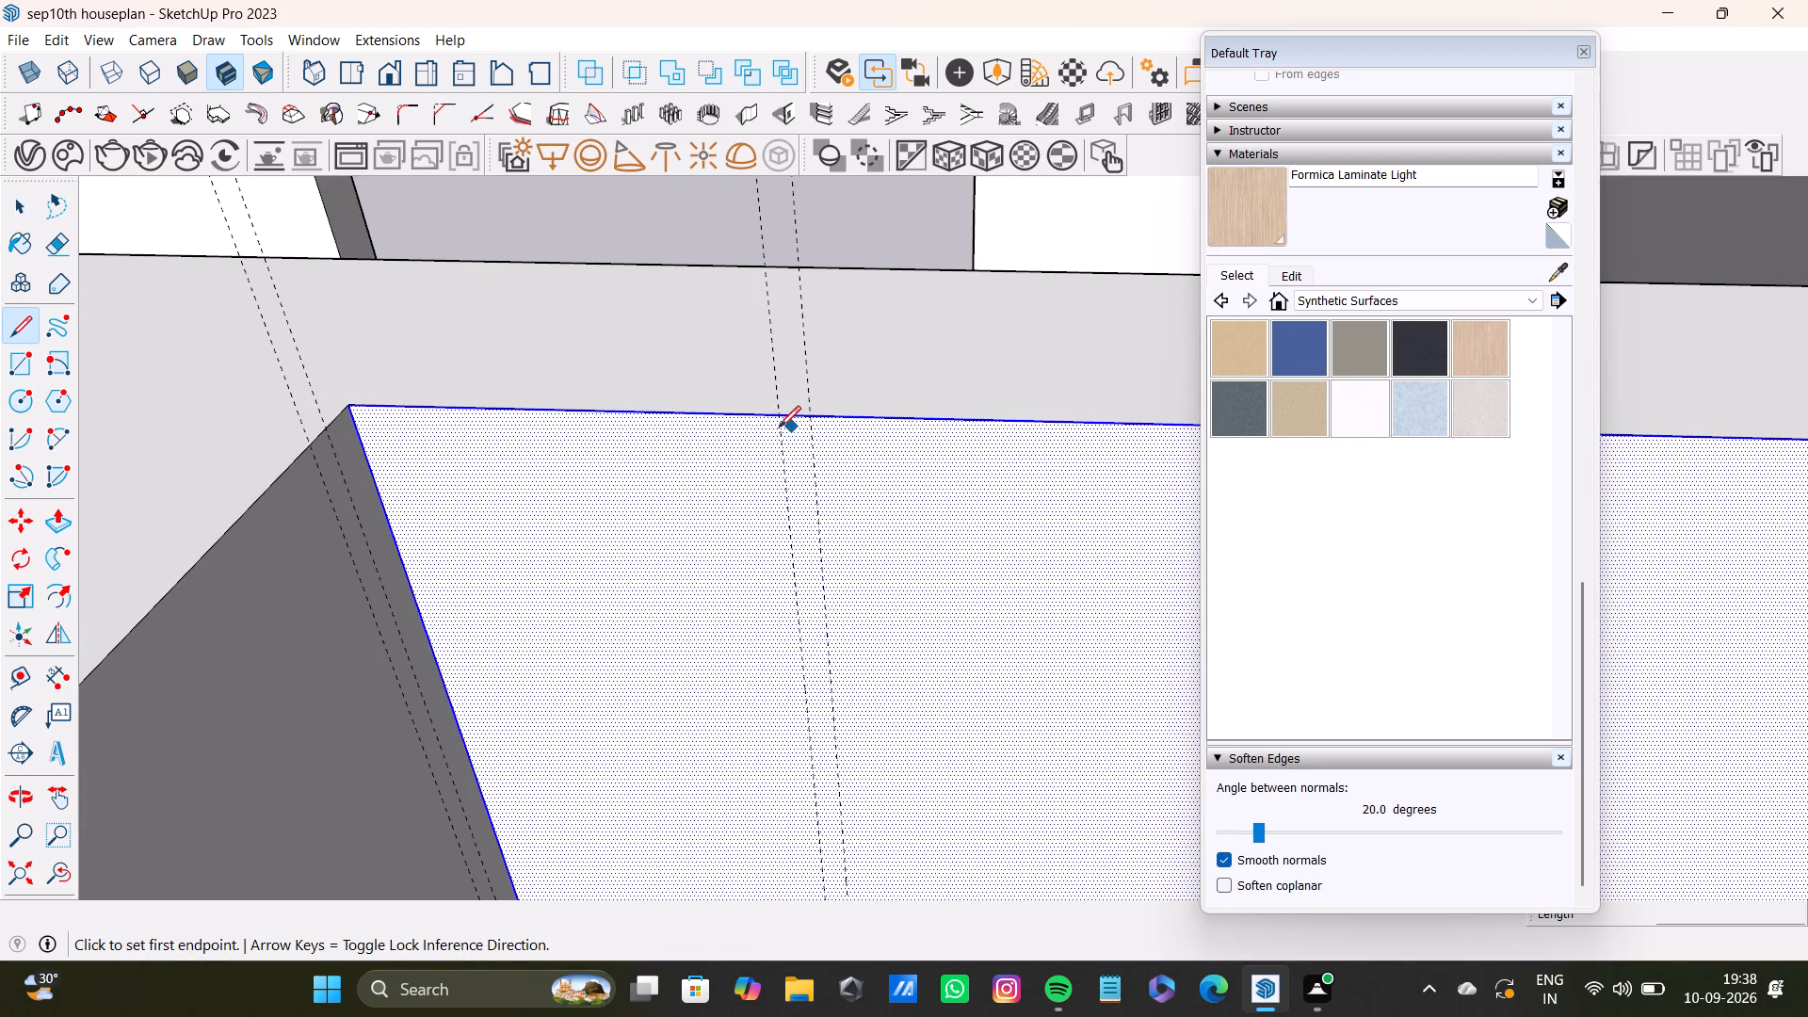
# Draw lines along both guides of the doorway wall's first groove pair, from the wall's top edge to the door opening's top edge.
pyautogui.click(773, 414)
pyautogui.scroll(-4, 751, 662)
pyautogui.keyDown('shift'); pyautogui.moveTo(771, 714); pyautogui.dragTo(825, 438, button='middle'); pyautogui.keyUp('shift')
pyautogui.scroll(2, 864, 650)
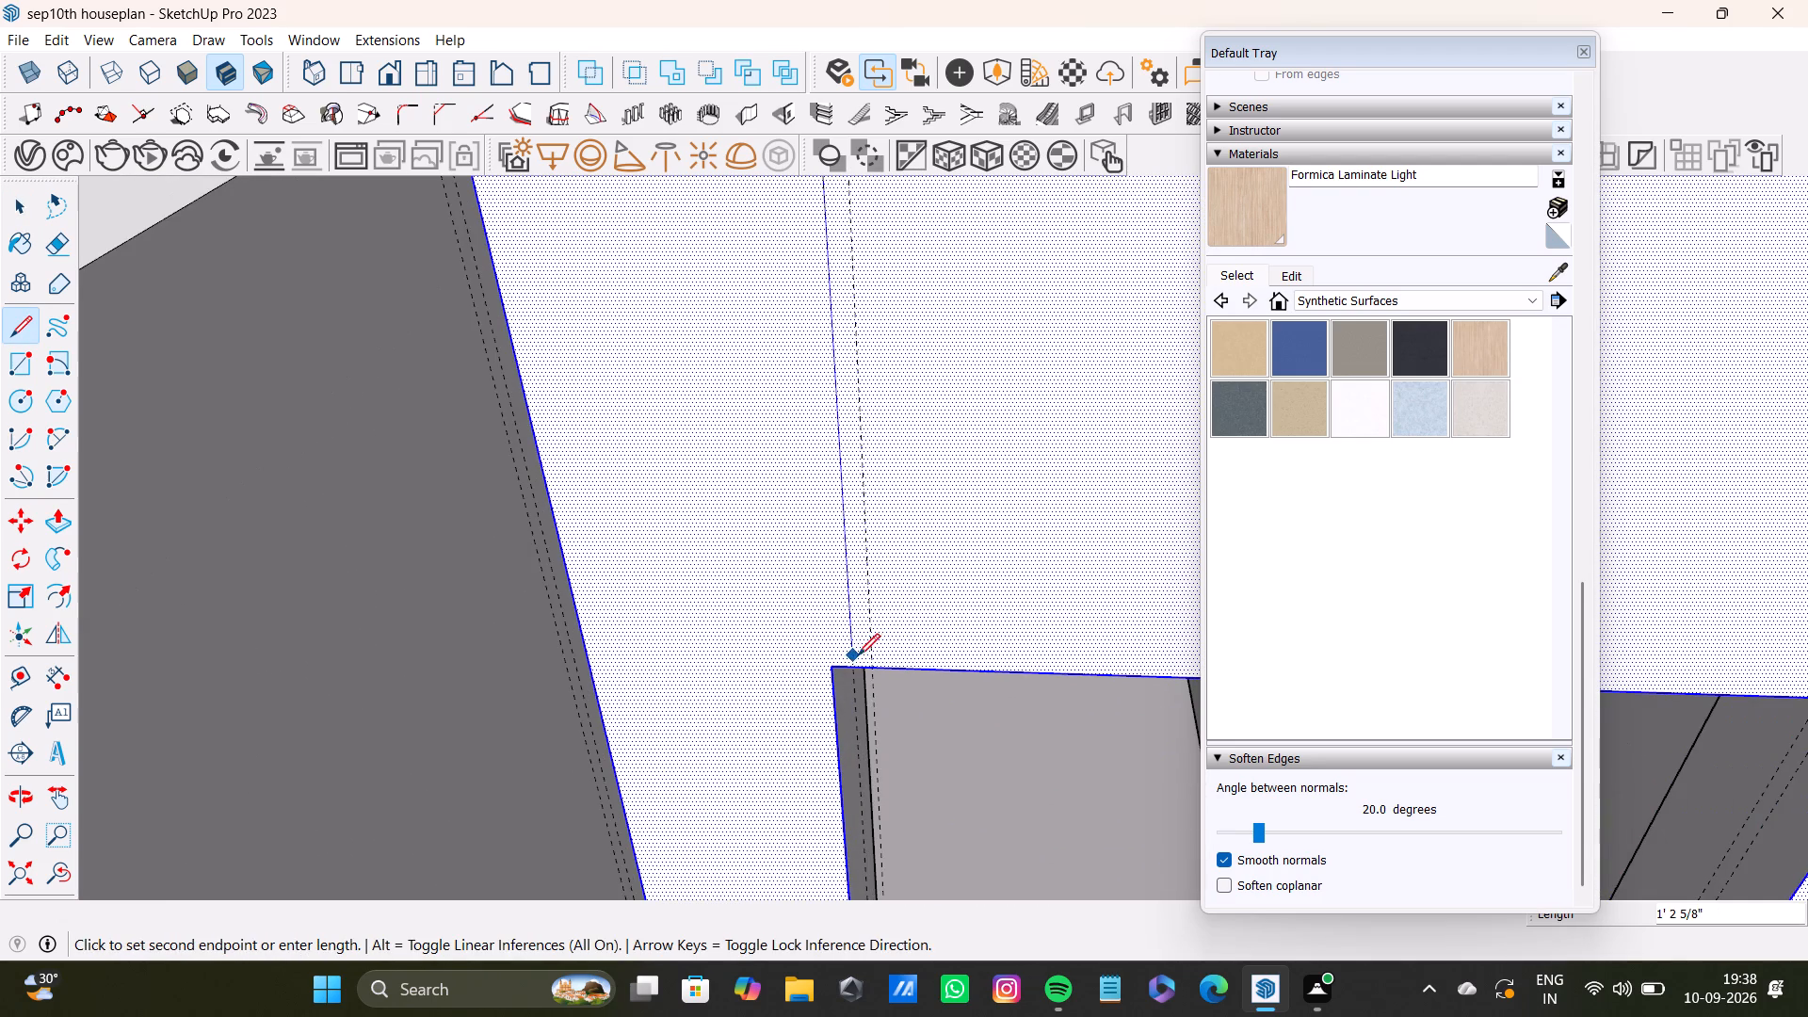
pyautogui.click(862, 668)
pyautogui.press('space')
pyautogui.scroll(-5, 854, 651)
pyautogui.press('l')
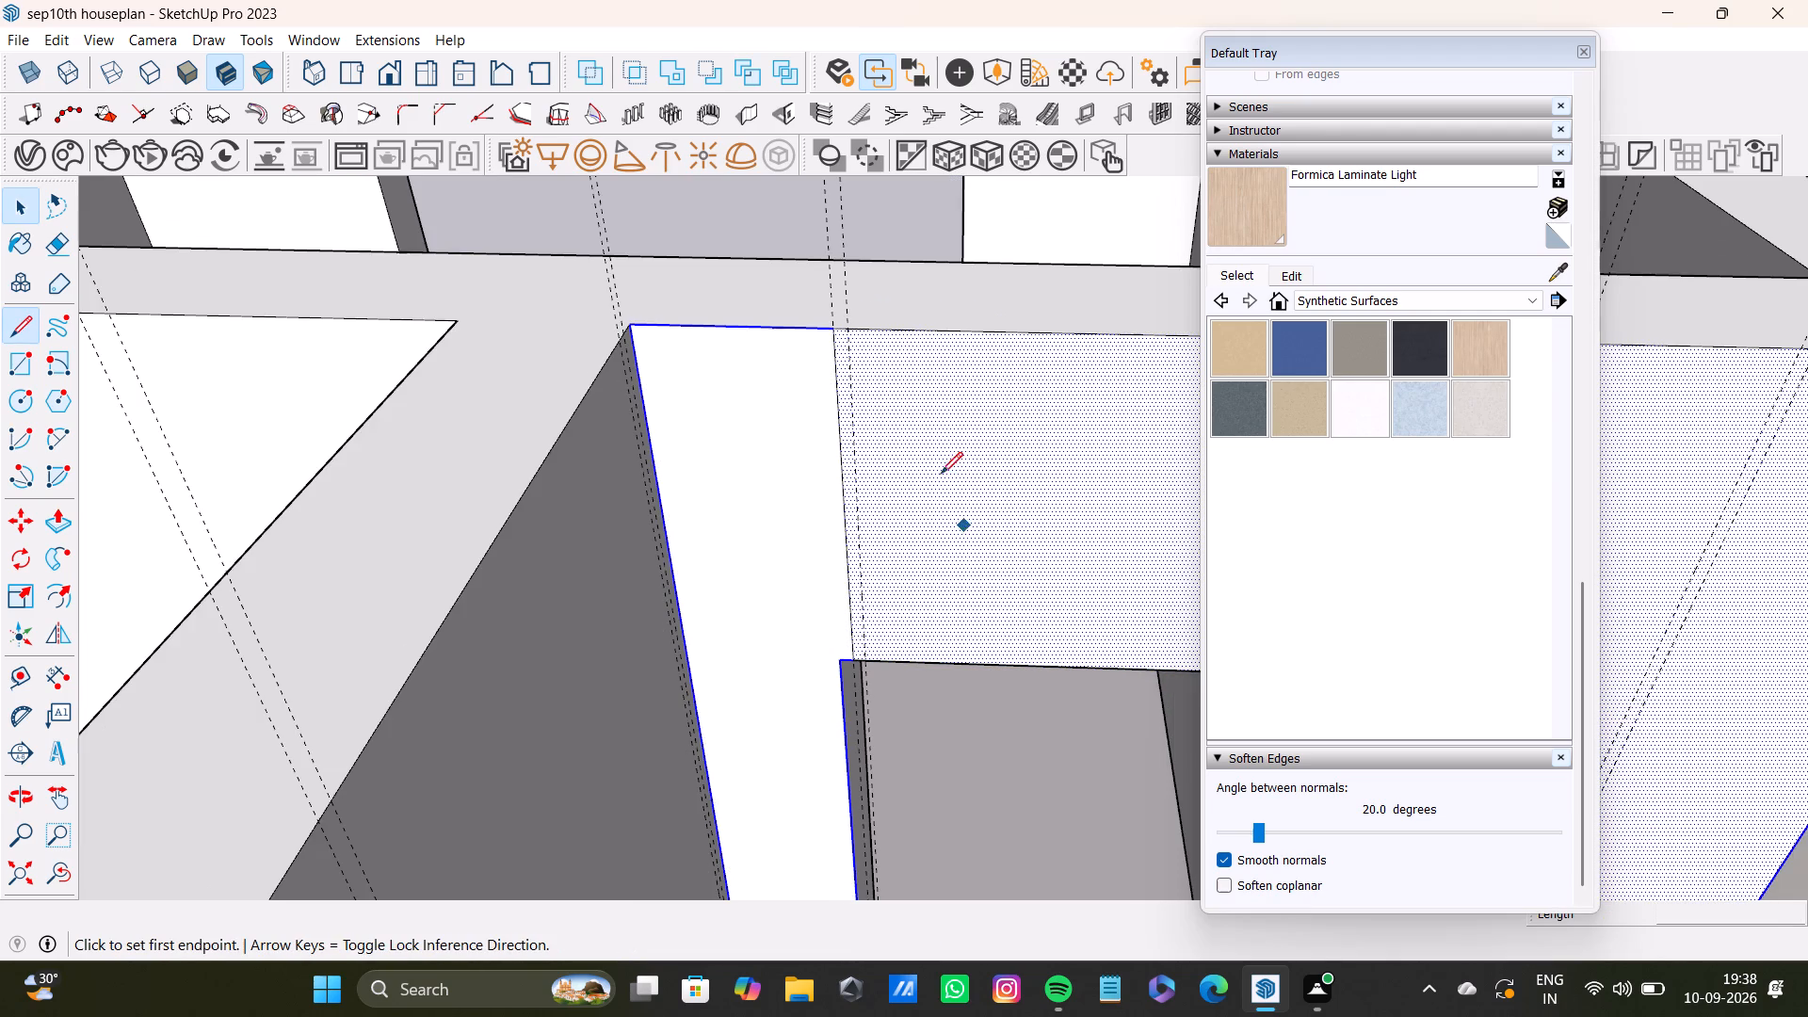
pyautogui.scroll(5, 940, 470)
pyautogui.scroll(1, 831, 257)
pyautogui.moveTo(797, 265); pyautogui.dragTo(801, 276)
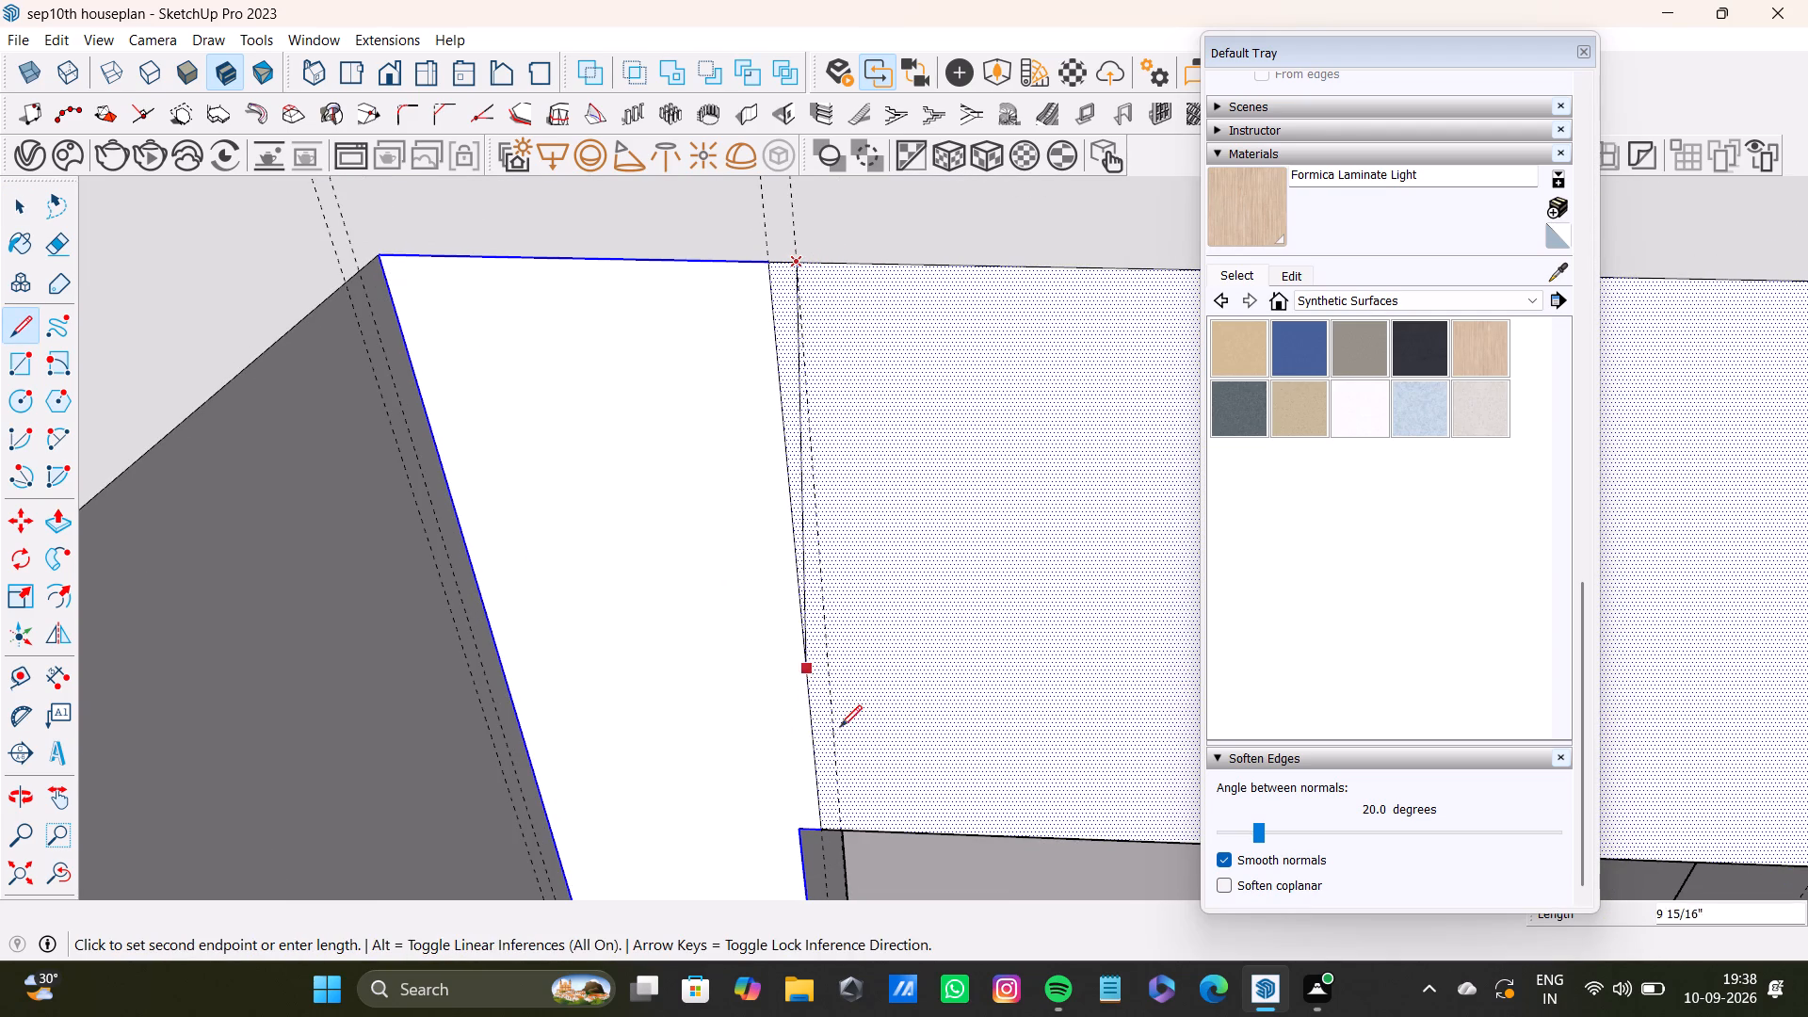
pyautogui.click(840, 830)
pyautogui.press('space')
# Draw a line along the first guide of the doorway wall's second groove pair, from the wall's top edge to the door opening's top edge.
pyautogui.scroll(-8, 837, 763)
pyautogui.keyDown('shift'); pyautogui.scroll(1, 953, 686); pyautogui.keyUp('shift')
pyautogui.keyDown('shift'); pyautogui.moveTo(948, 680); pyautogui.dragTo(870, 658, button='middle'); pyautogui.keyUp('shift')
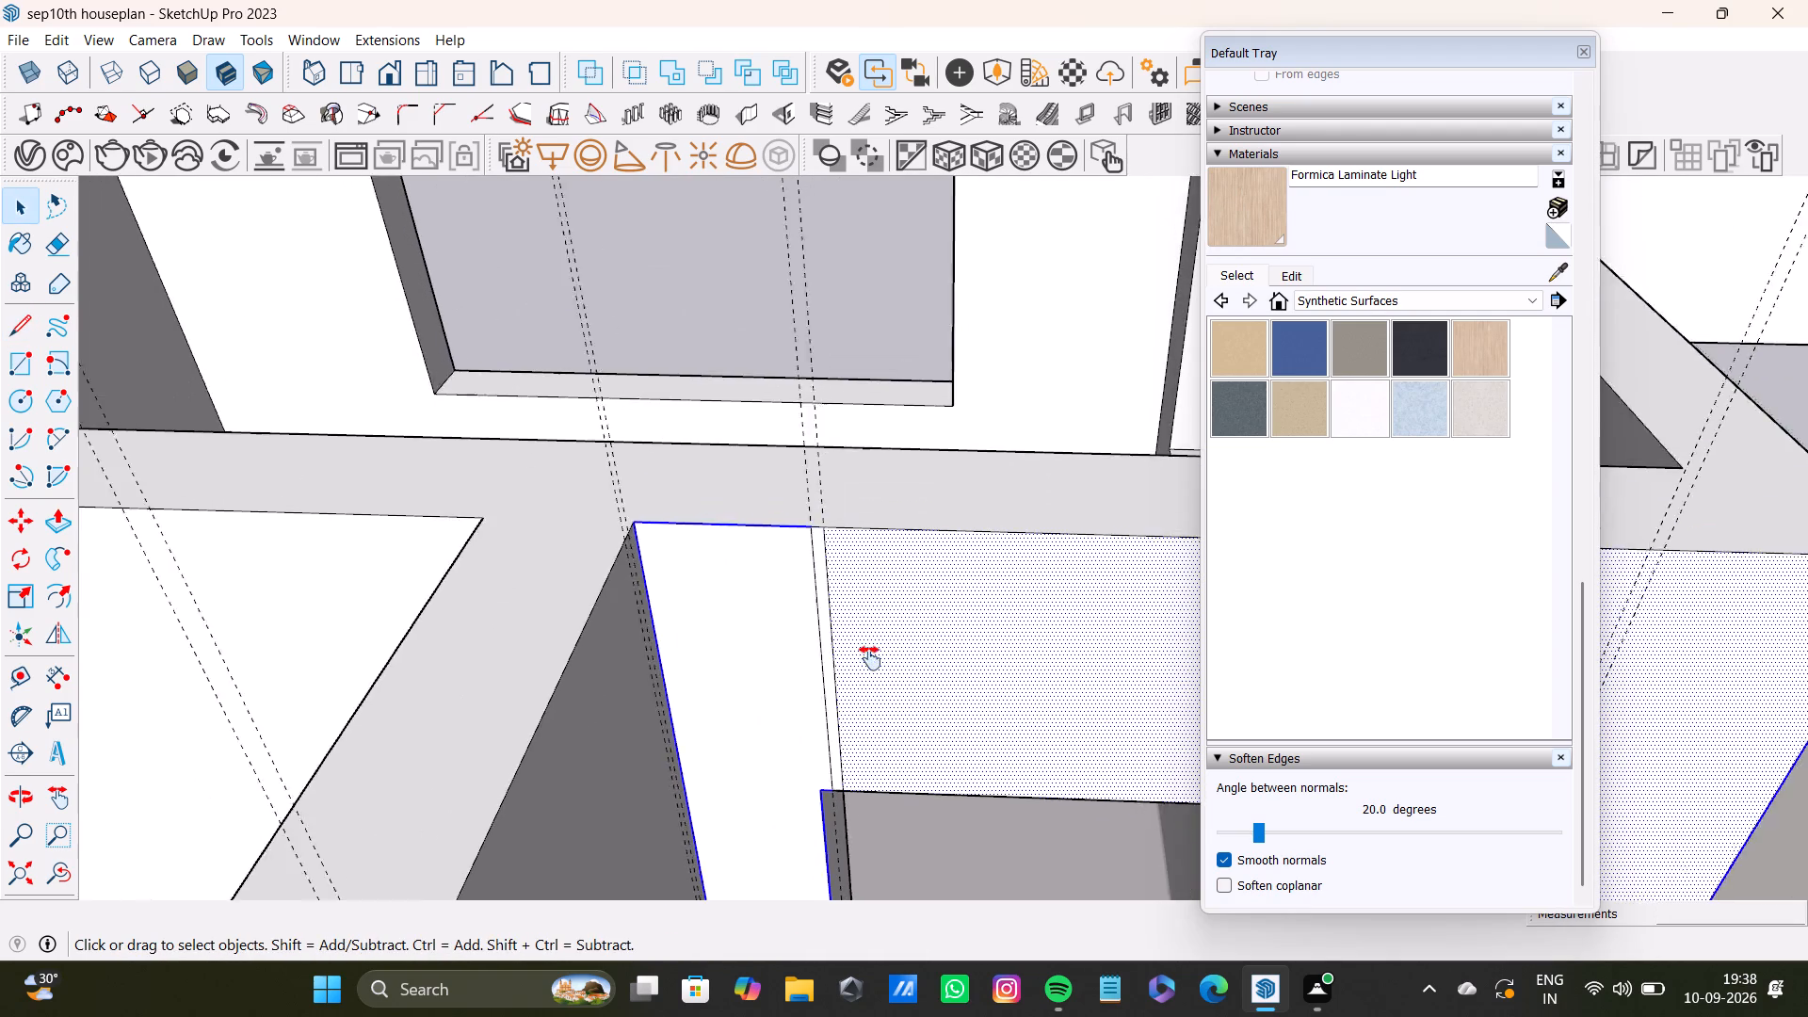
pyautogui.keyDown('shift'); pyautogui.moveTo(870, 658); pyautogui.dragTo(756, 646, button='middle'); pyautogui.keyUp('shift')
pyautogui.scroll(2, 1175, 587)
pyautogui.keyDown('shift'); pyautogui.moveTo(1153, 586); pyautogui.dragTo(794, 600, button='middle'); pyautogui.keyUp('shift')
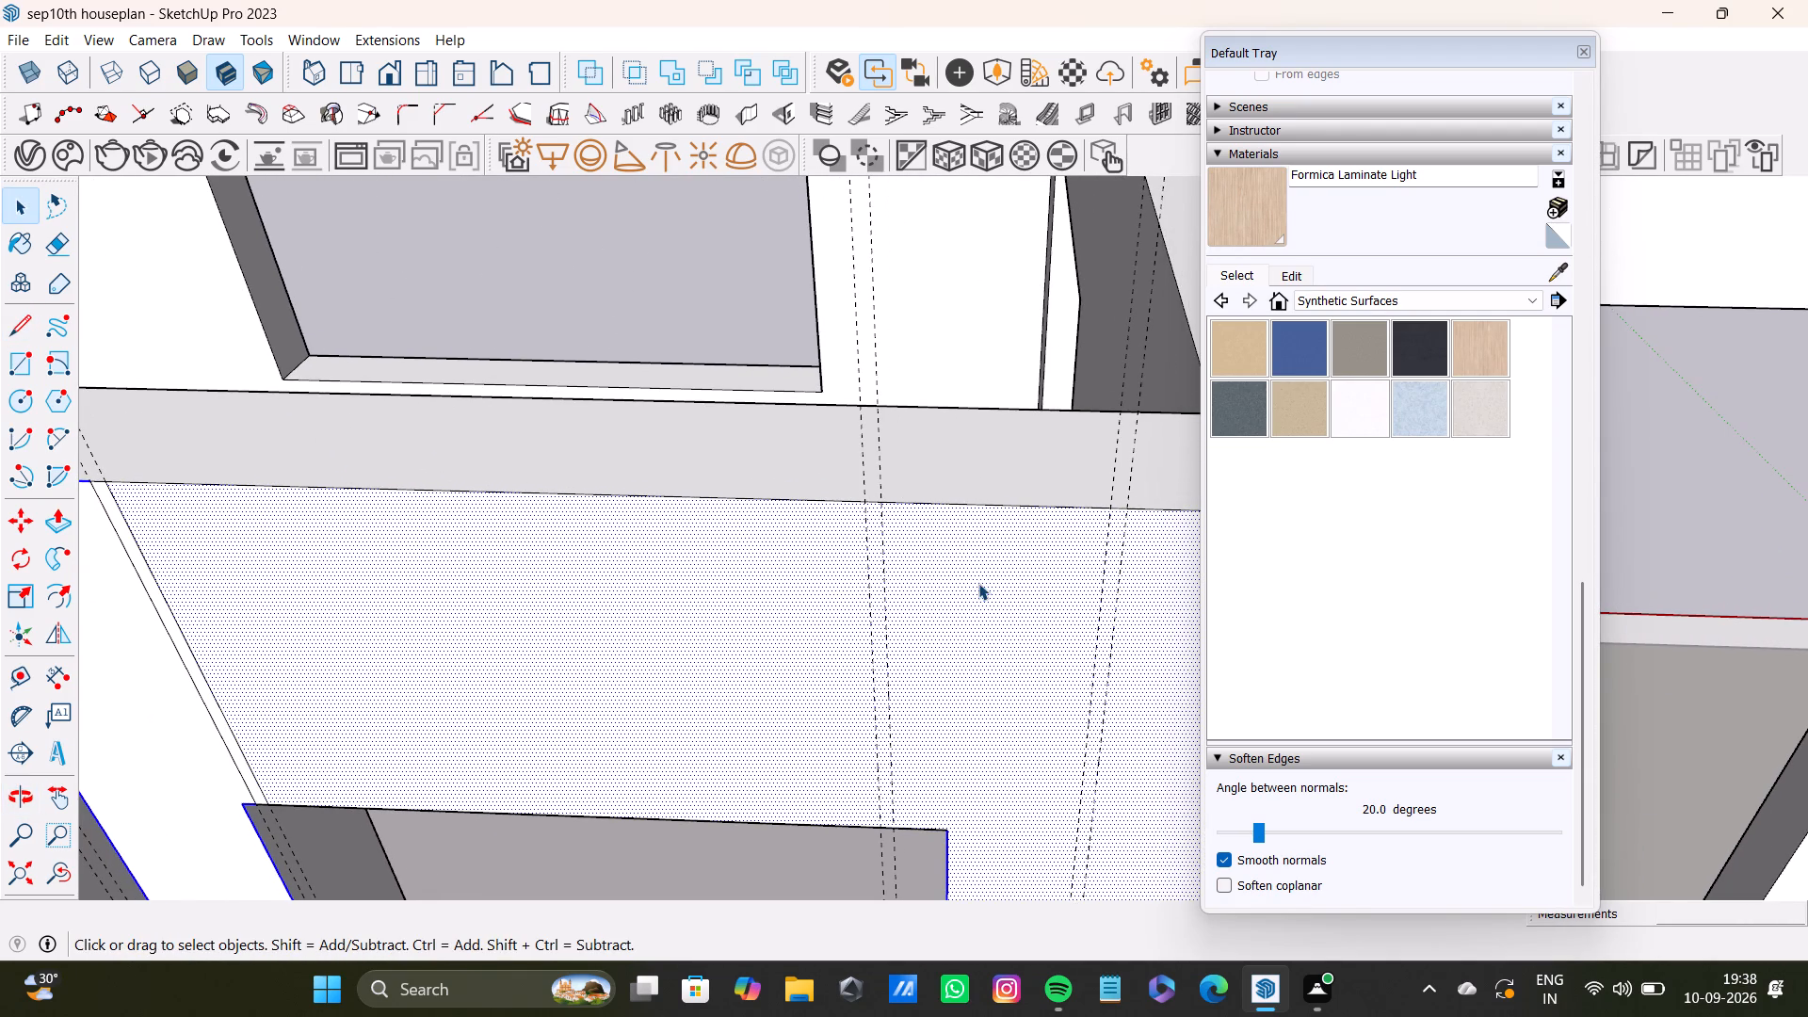
pyautogui.press('l')
pyautogui.scroll(7, 888, 528)
pyautogui.click(848, 471)
pyautogui.scroll(-3, 877, 659)
pyautogui.keyDown('shift'); pyautogui.moveTo(870, 691); pyautogui.dragTo(859, 519, button='middle'); pyautogui.keyUp('shift')
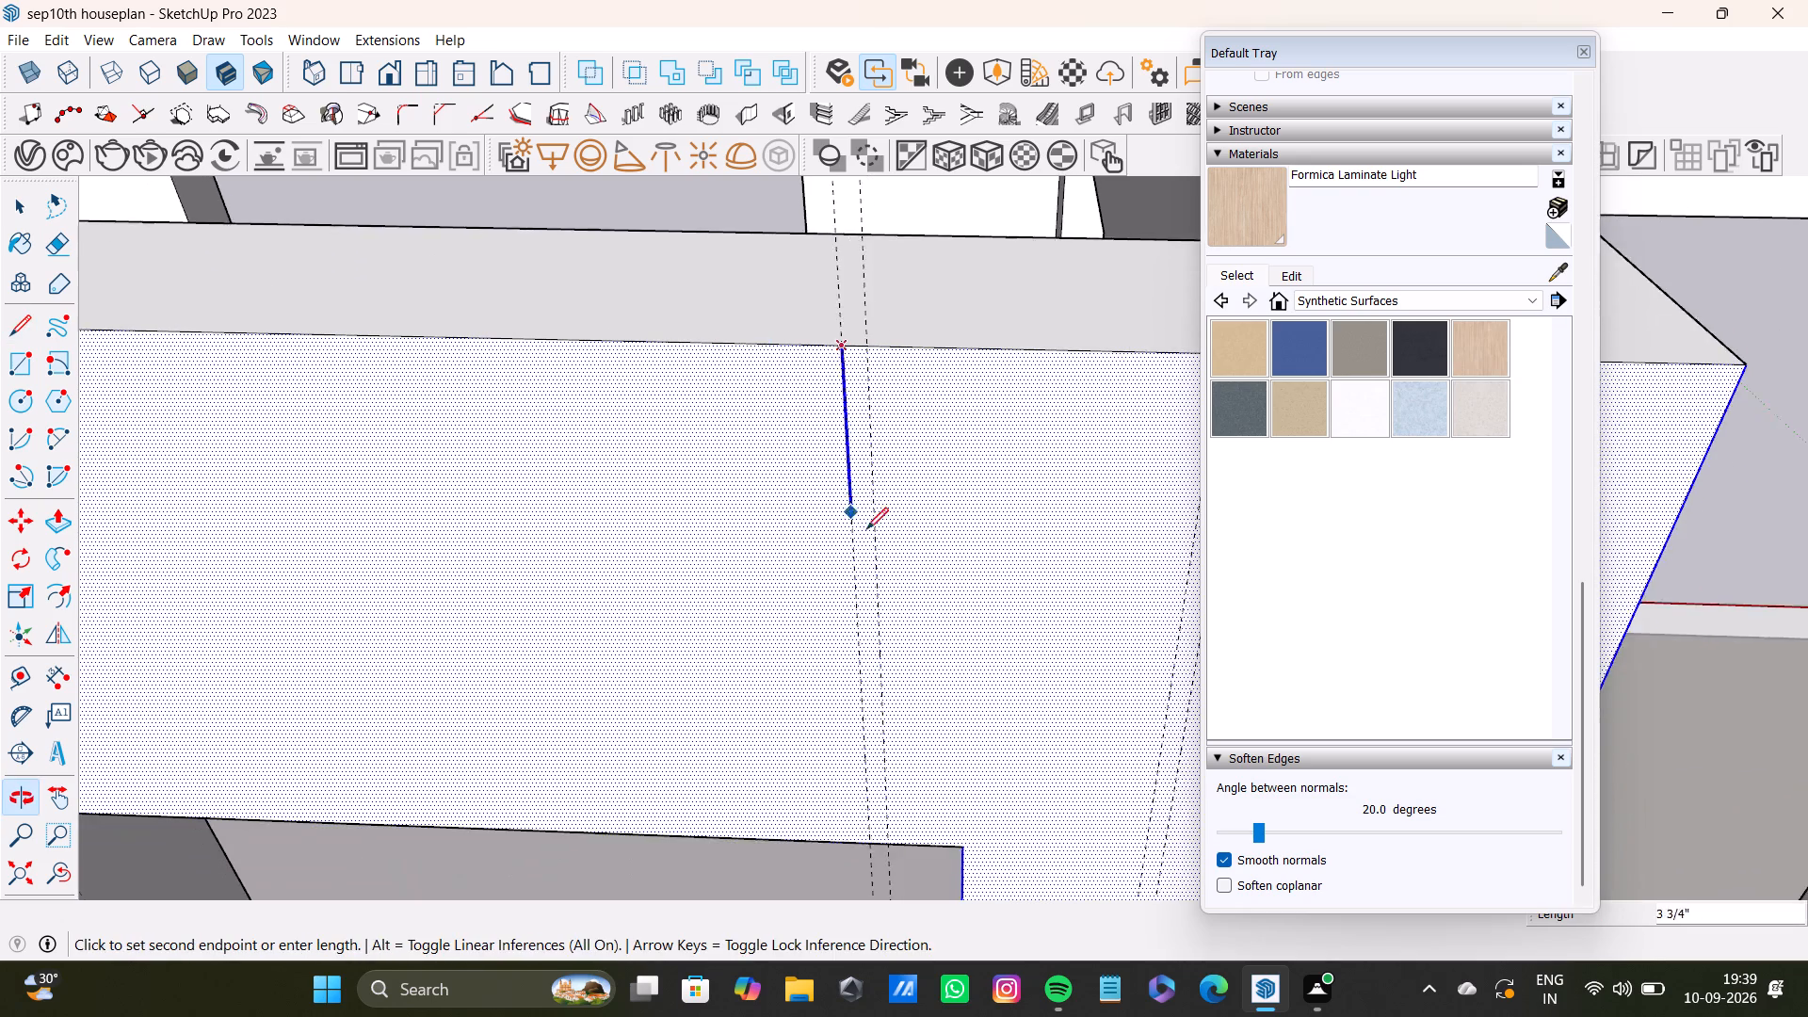
pyautogui.scroll(2, 884, 666)
pyautogui.click(873, 886)
pyautogui.press('space')
# Draw a line about 1' 3" long along the second groove pair's other guide, from the wall's top edge to the door opening.
pyautogui.press('l')
pyautogui.scroll(3, 846, 640)
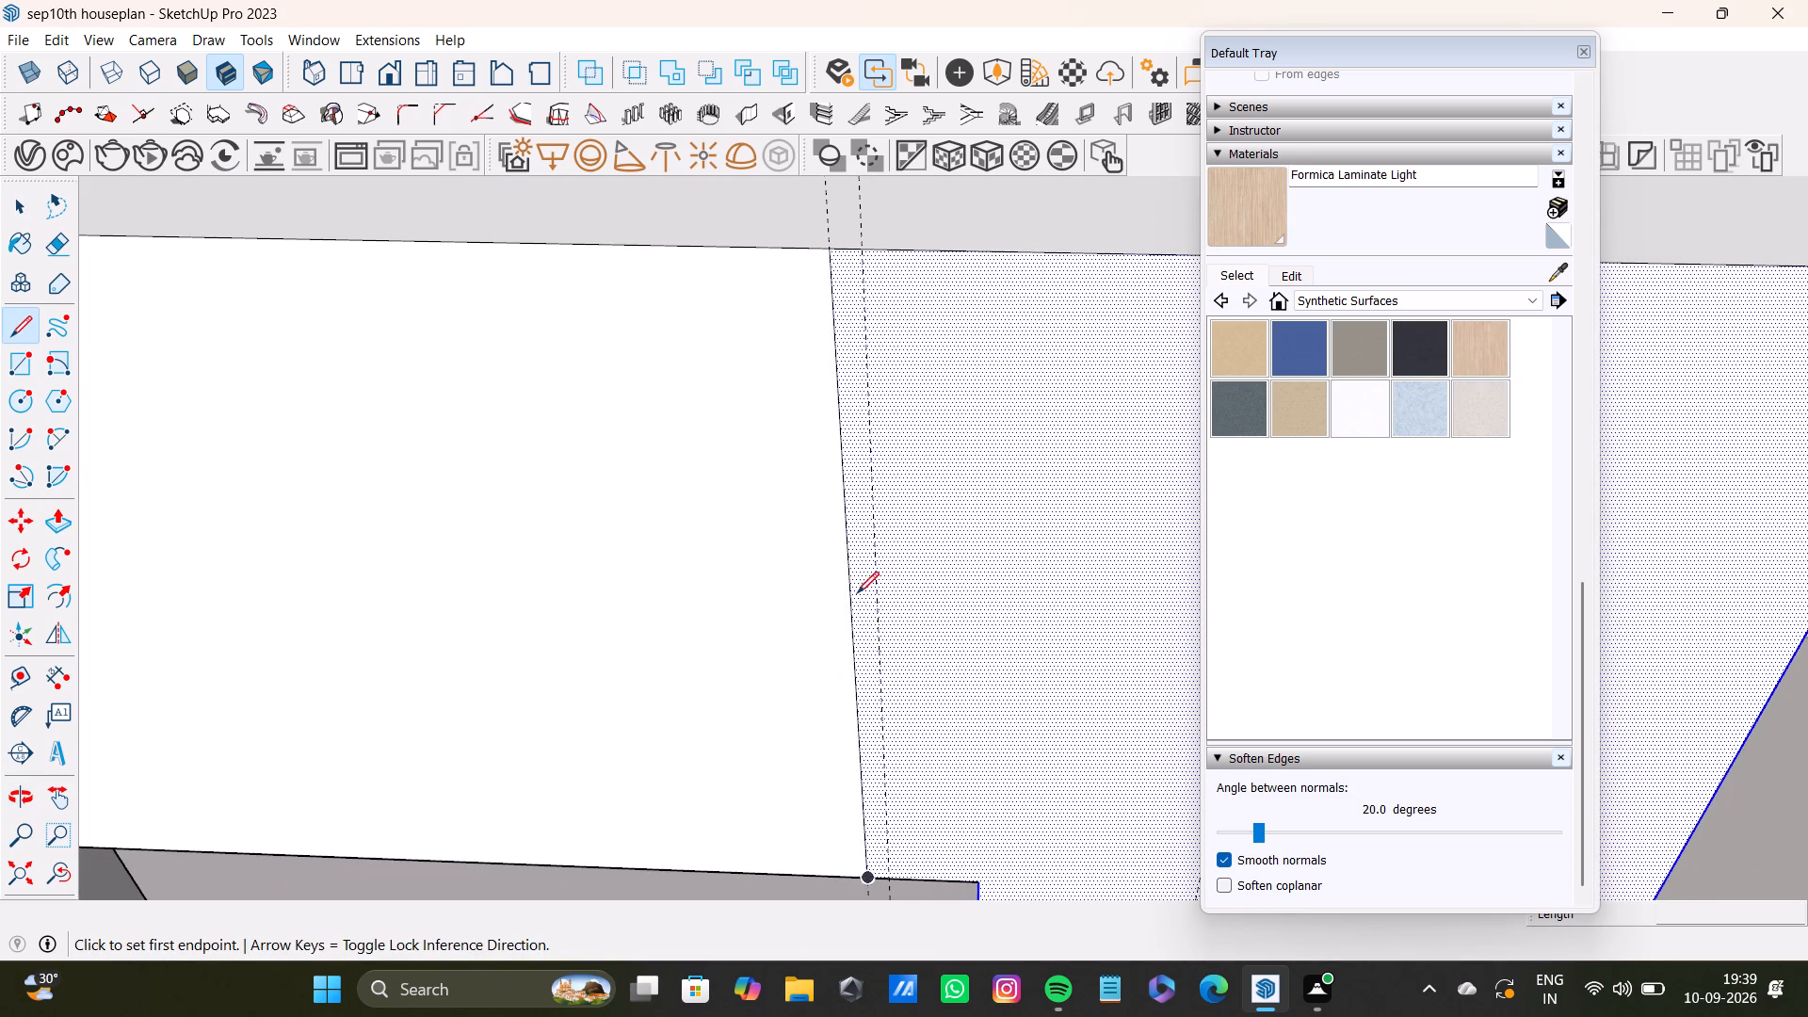
pyautogui.keyDown('shift'); pyautogui.moveTo(896, 279); pyautogui.dragTo(917, 552, button='middle'); pyautogui.keyUp('shift')
pyautogui.scroll(2, 899, 452)
pyautogui.click(889, 337)
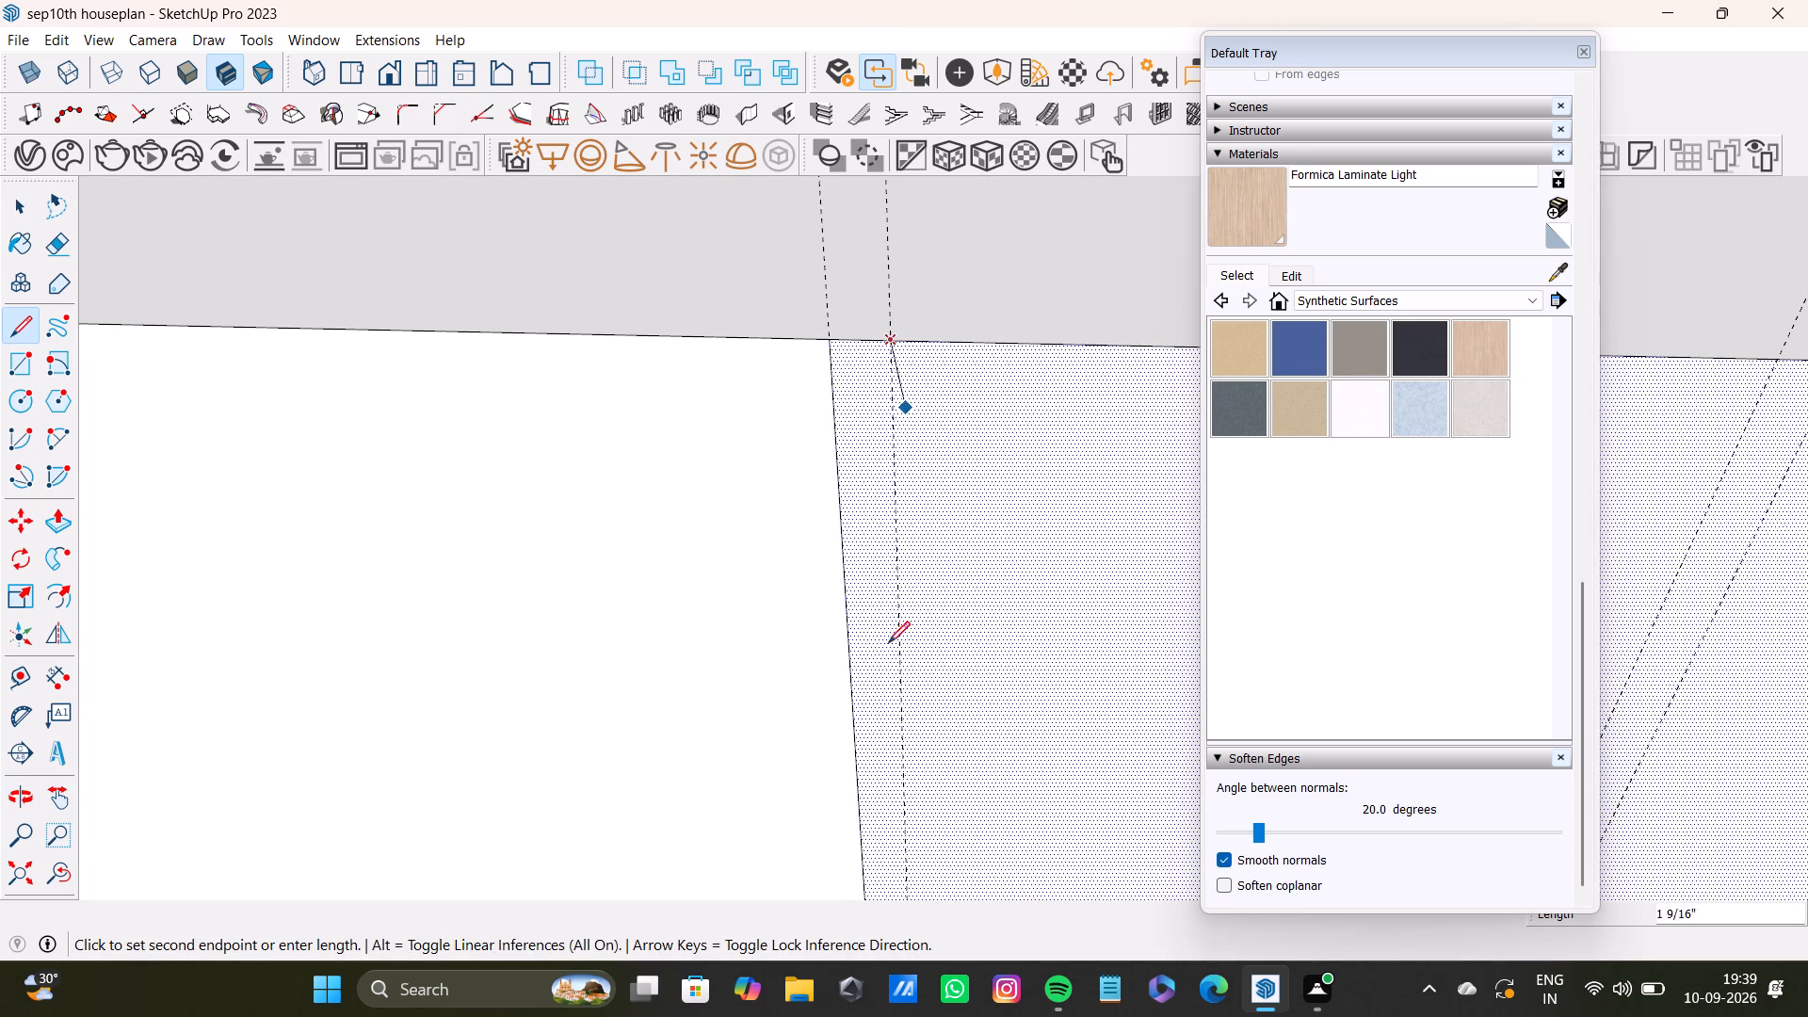
pyautogui.scroll(-3, 881, 715)
pyautogui.keyDown('shift'); pyautogui.moveTo(906, 752); pyautogui.dragTo(932, 363, button='middle'); pyautogui.keyUp('shift')
pyautogui.scroll(-2, 996, 800)
pyautogui.keyDown('shift'); pyautogui.moveTo(957, 748); pyautogui.dragTo(957, 606, button='middle'); pyautogui.keyUp('shift')
pyautogui.scroll(5, 968, 718)
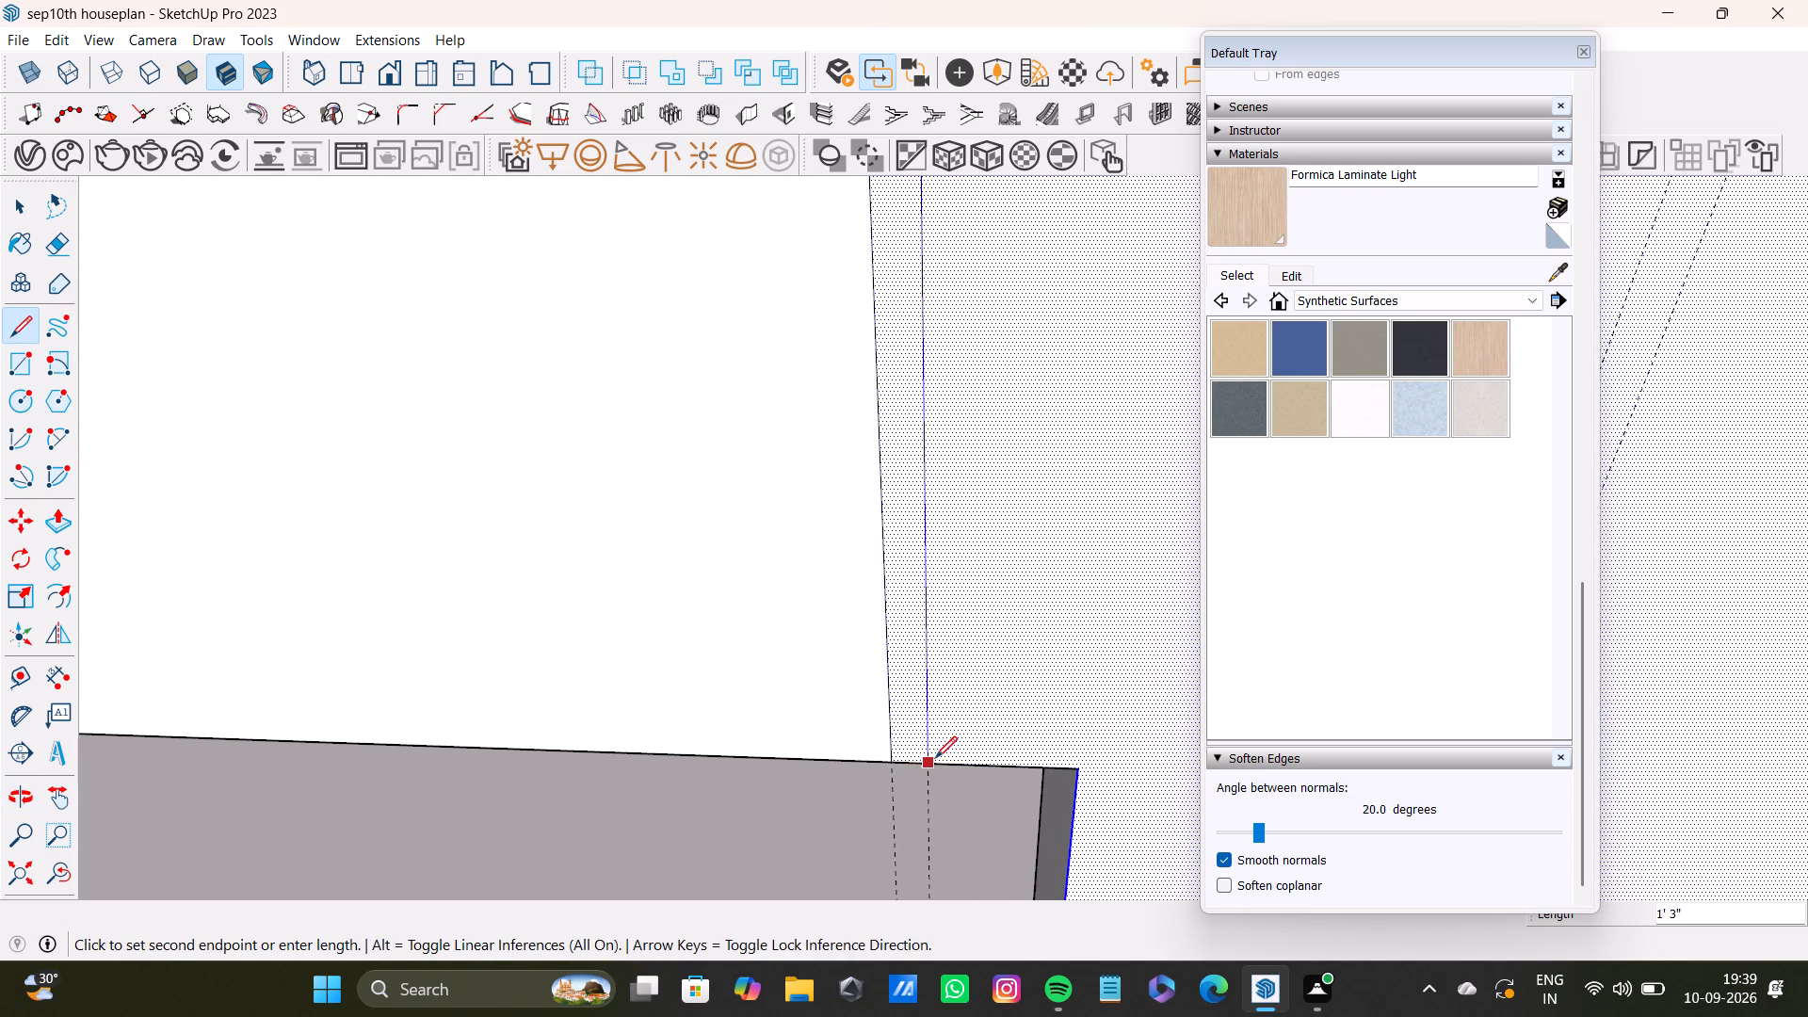
pyautogui.click(935, 758)
pyautogui.press('space')
# Draw a 10' line along the first guide of the doorway wall's third groove pair, from the wall's top edge to the floor.
pyautogui.scroll(-13, 940, 755)
pyautogui.keyDown('shift'); pyautogui.moveTo(1000, 645); pyautogui.dragTo(847, 683, button='middle'); pyautogui.keyUp('shift')
pyautogui.scroll(2, 931, 604)
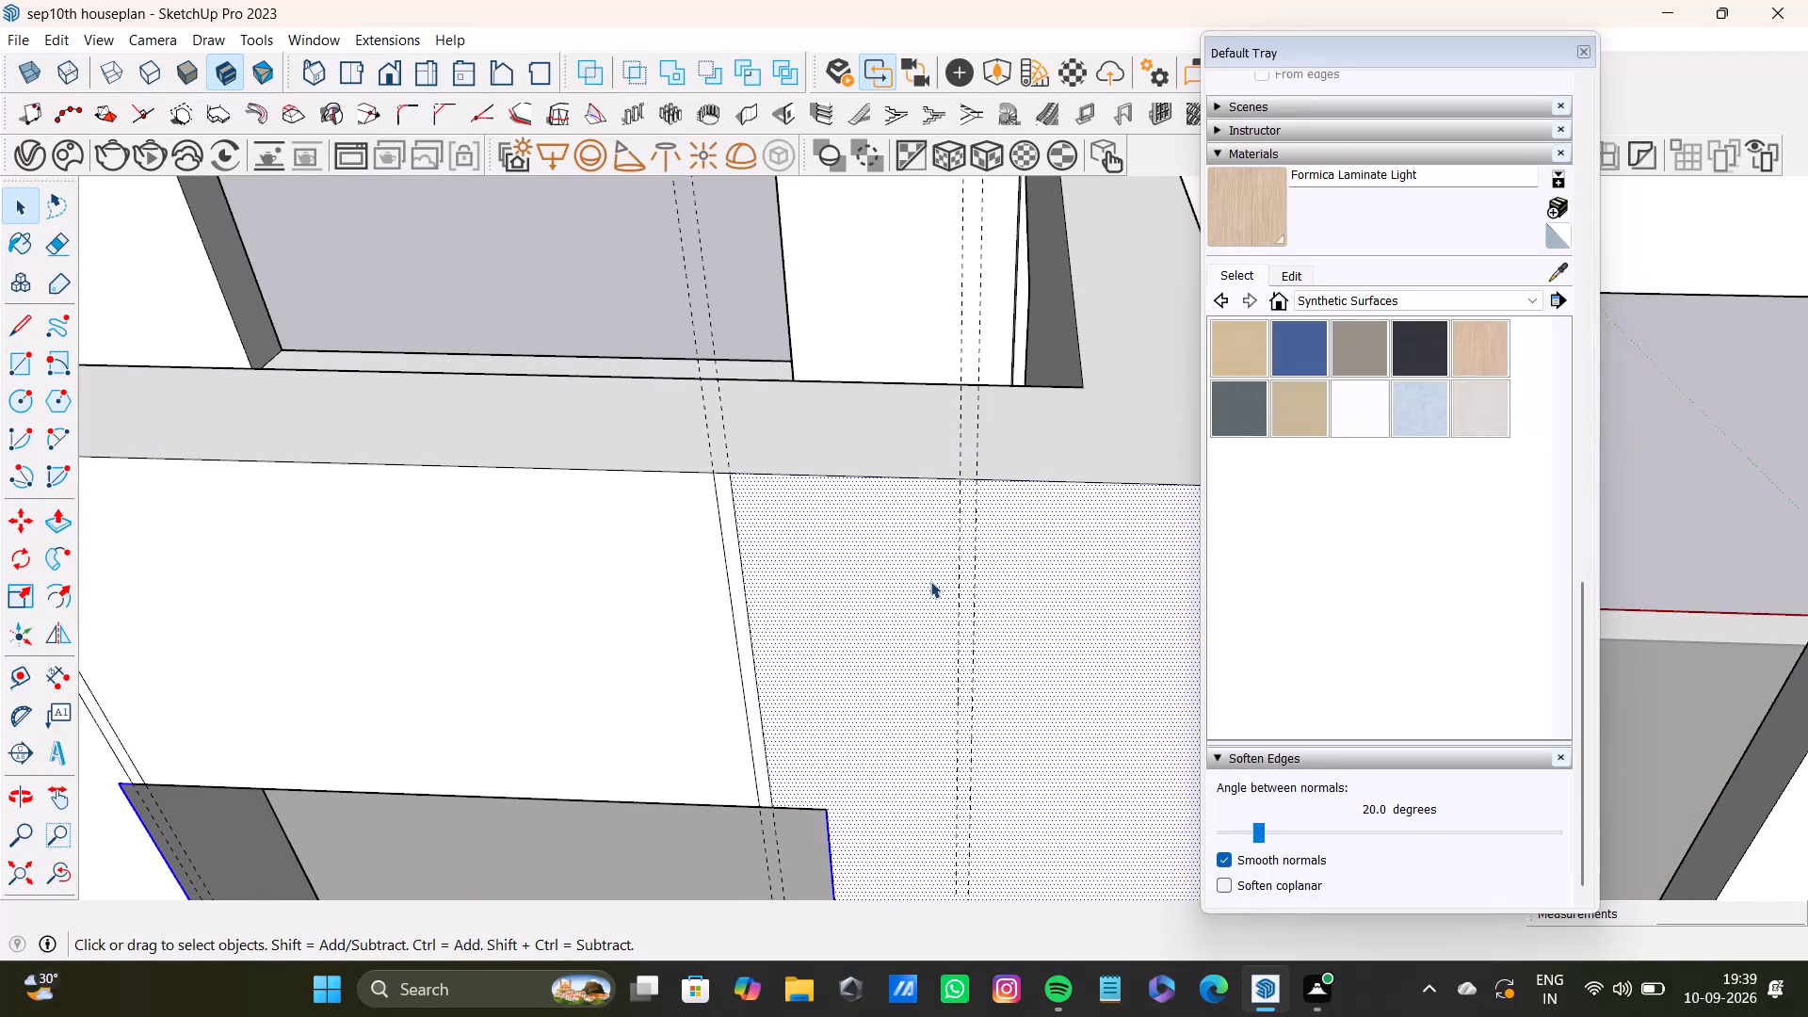
pyautogui.press('l')
pyautogui.scroll(6, 950, 462)
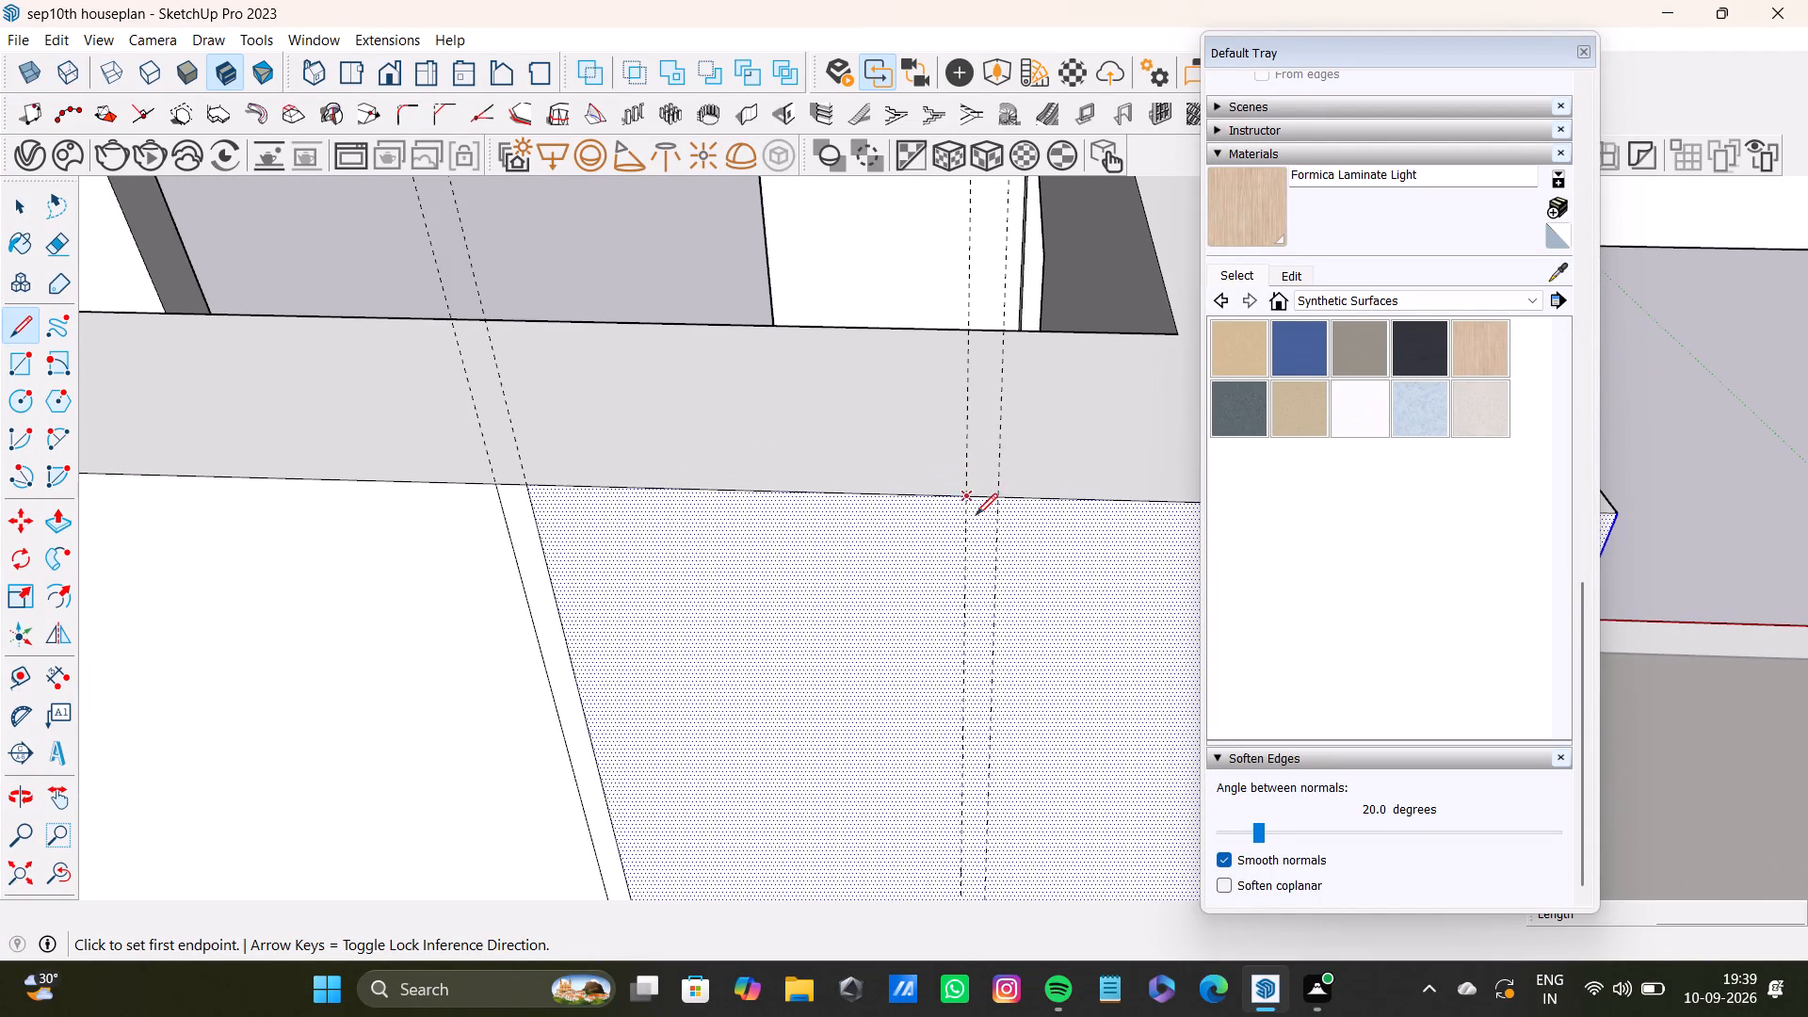
pyautogui.click(970, 497)
pyautogui.scroll(-4, 954, 646)
pyautogui.keyDown('shift'); pyautogui.moveTo(958, 754); pyautogui.dragTo(995, 456, button='middle'); pyautogui.keyUp('shift')
pyautogui.keyDown('shift'); pyautogui.scroll(1, 1020, 363); pyautogui.keyUp('shift')
pyautogui.scroll(-3, 1020, 461)
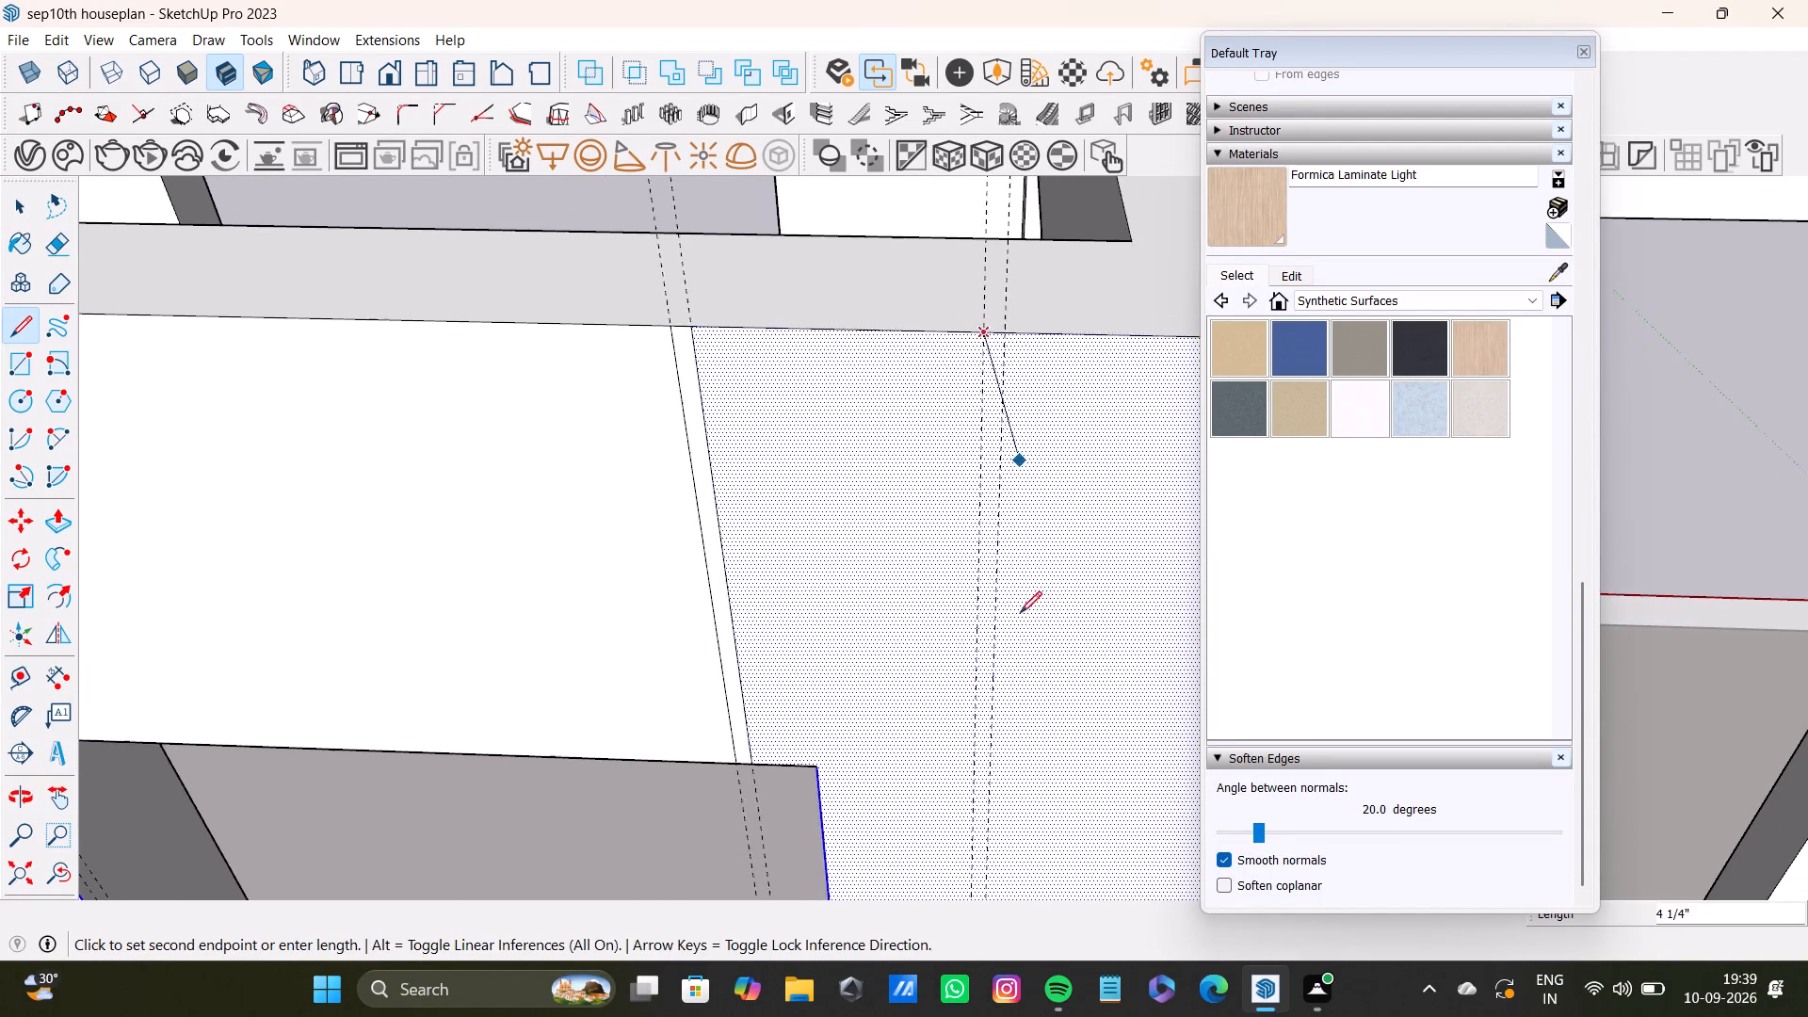
pyautogui.keyDown('shift'); pyautogui.moveTo(971, 719); pyautogui.dragTo(989, 299, button='middle'); pyautogui.keyUp('shift')
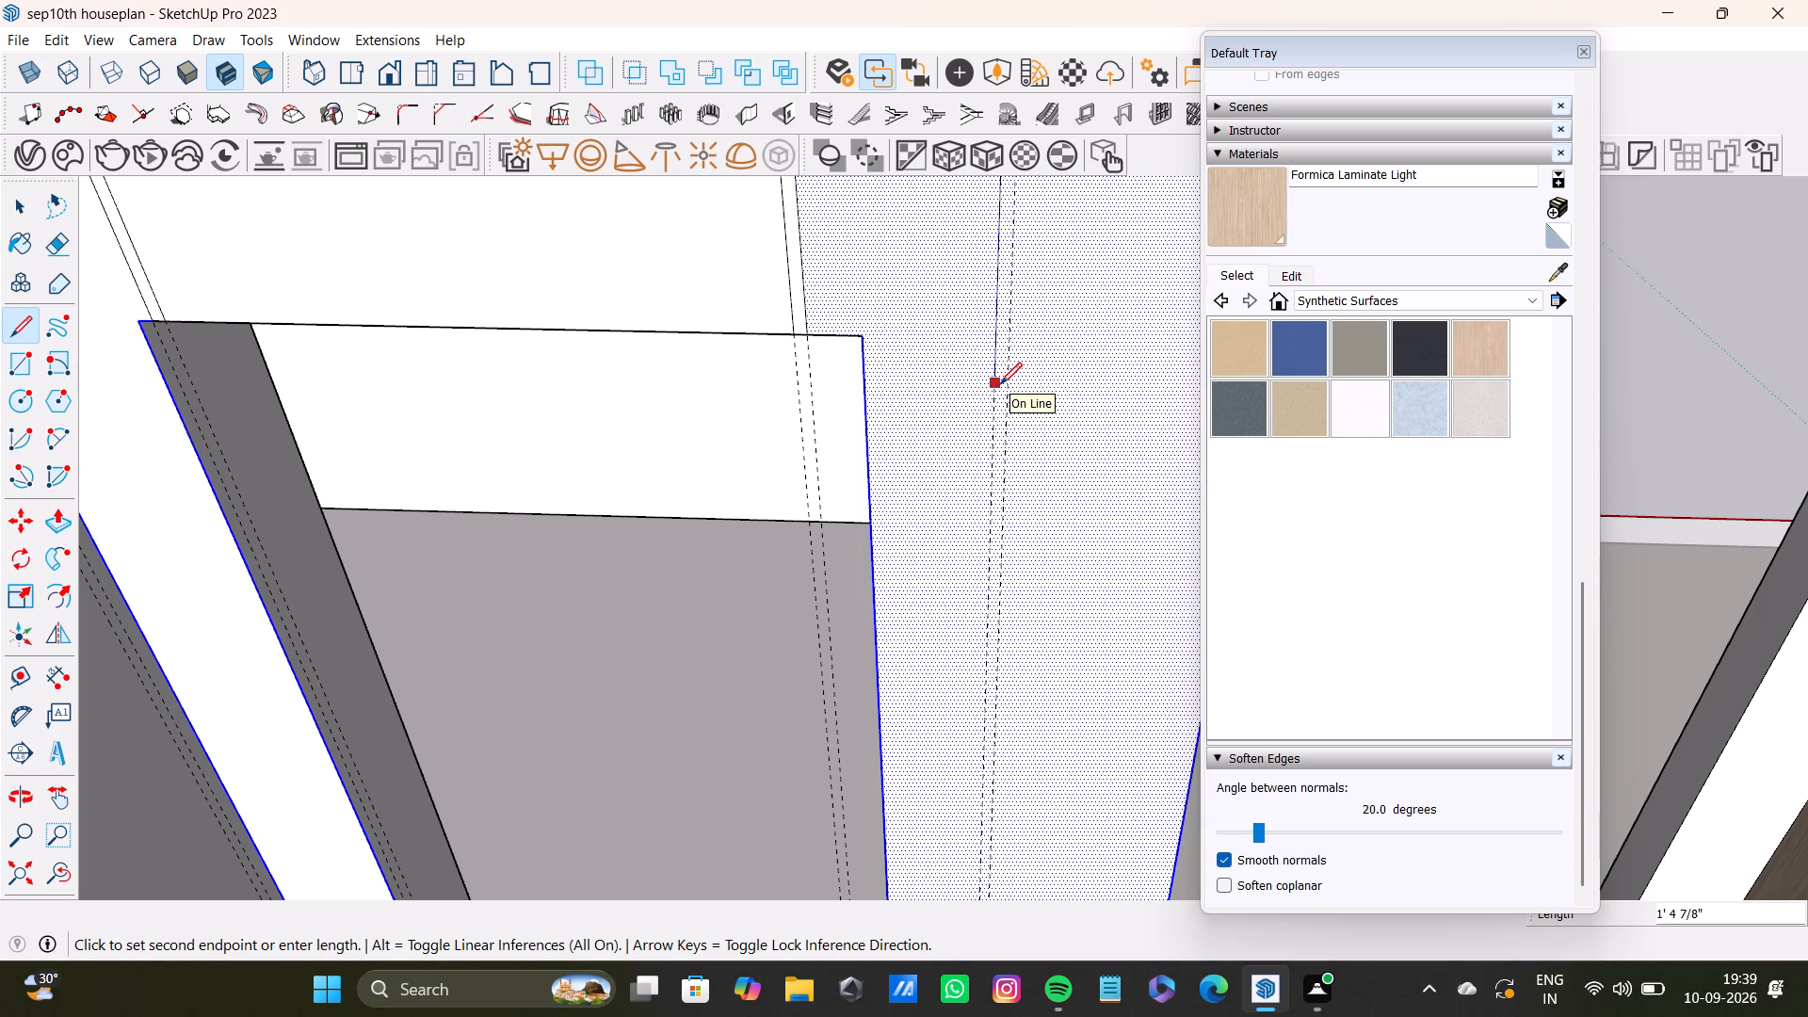
pyautogui.scroll(-6, 995, 443)
pyautogui.keyDown('shift'); pyautogui.moveTo(988, 541); pyautogui.dragTo(994, 422, button='middle'); pyautogui.keyUp('shift')
pyautogui.scroll(-2, 1007, 593)
pyautogui.keyDown('shift'); pyautogui.moveTo(997, 623); pyautogui.dragTo(1005, 459, button='middle'); pyautogui.keyUp('shift')
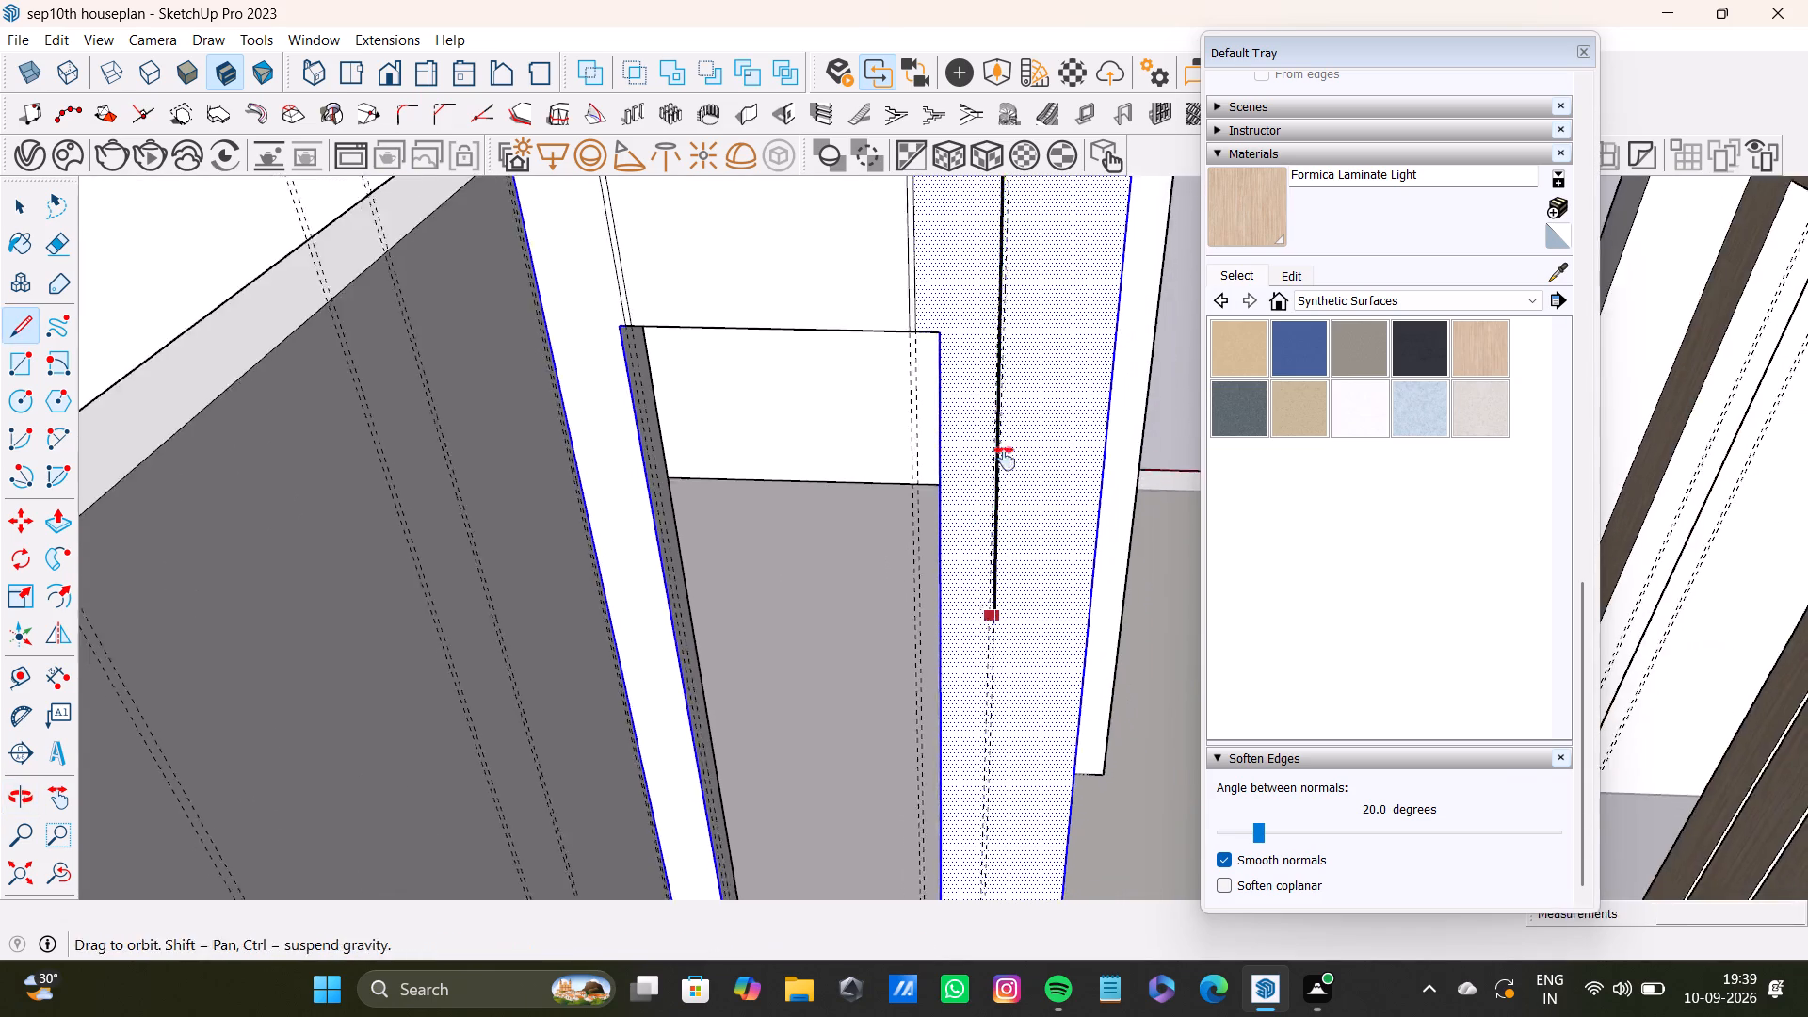
pyautogui.keyDown('shift'); pyautogui.moveTo(1005, 459); pyautogui.dragTo(1041, 283, button='middle'); pyautogui.keyUp('shift')
pyautogui.scroll(3, 977, 524)
pyautogui.keyDown('shift'); pyautogui.moveTo(1064, 764); pyautogui.dragTo(1025, 453, button='middle'); pyautogui.keyUp('shift')
pyautogui.scroll(9, 1007, 598)
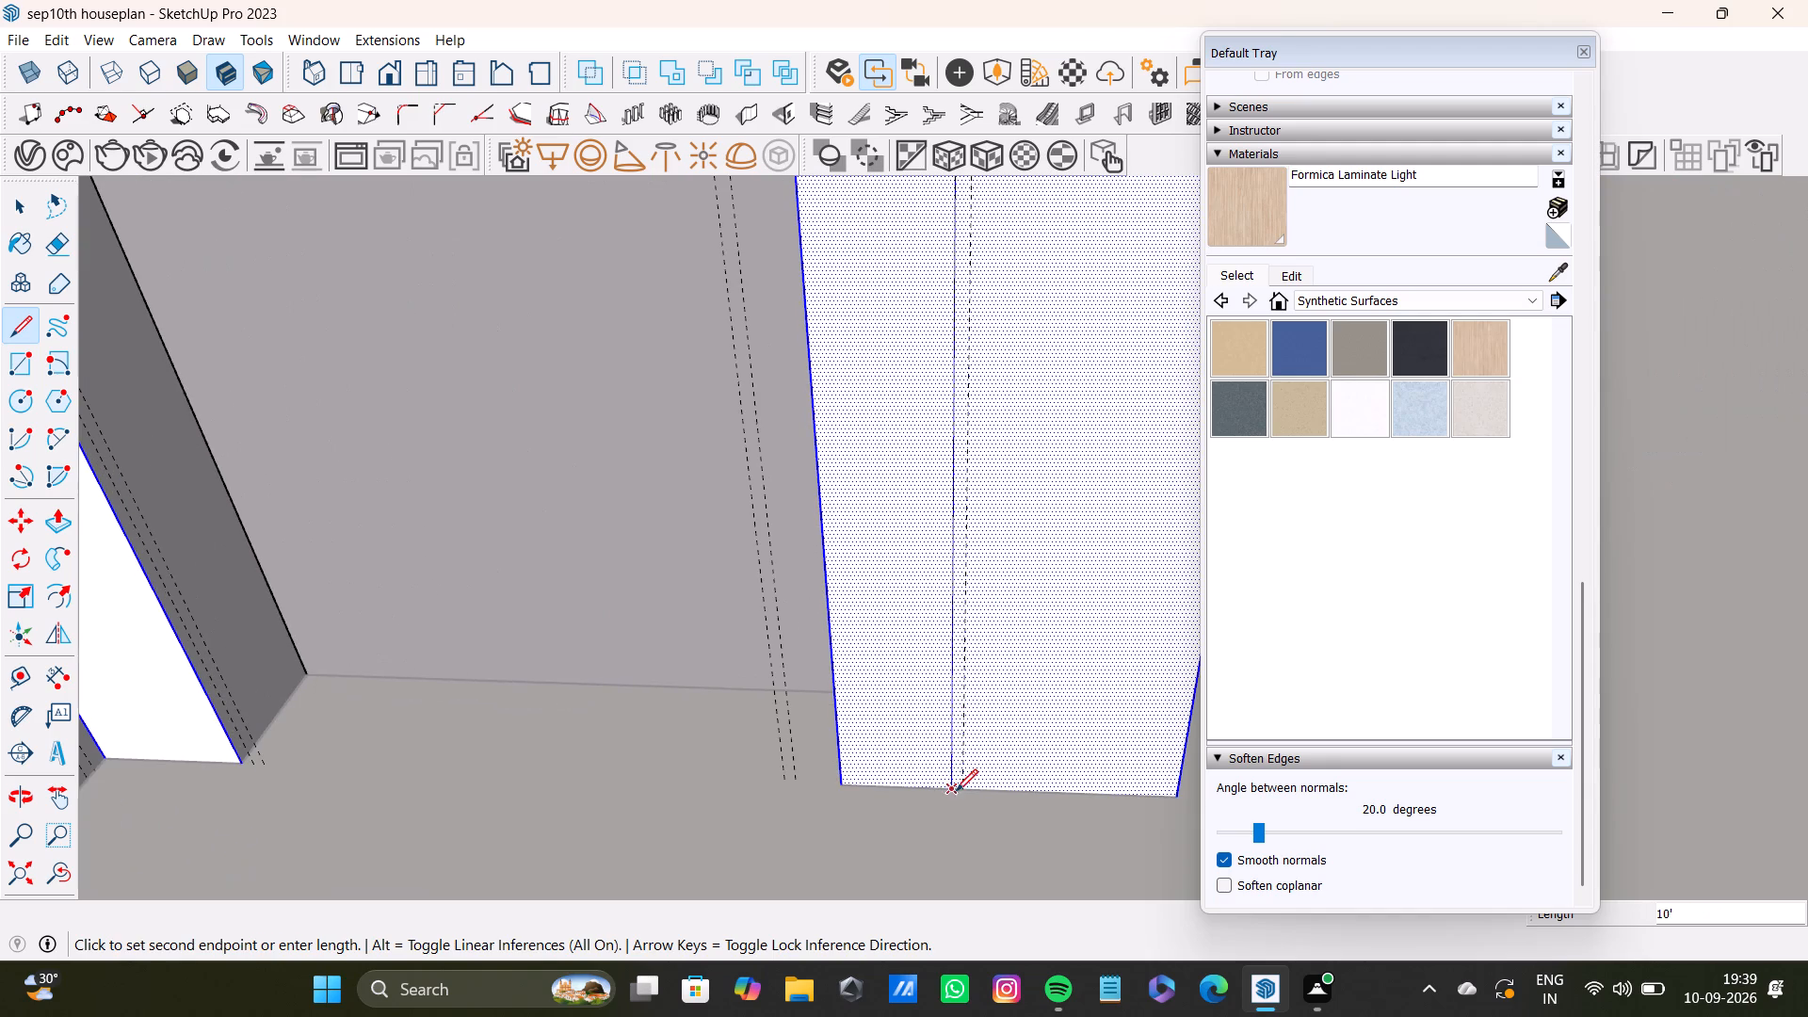
pyautogui.click(959, 794)
pyautogui.press('space')
# Draw a 10' line along the other guide of the doorway wall's third groove pair, from the wall's top edge to the floor.
pyautogui.scroll(-8, 970, 720)
pyautogui.keyDown('shift'); pyautogui.moveTo(988, 538); pyautogui.dragTo(987, 879, button='middle'); pyautogui.keyUp('shift')
pyautogui.scroll(-4, 964, 692)
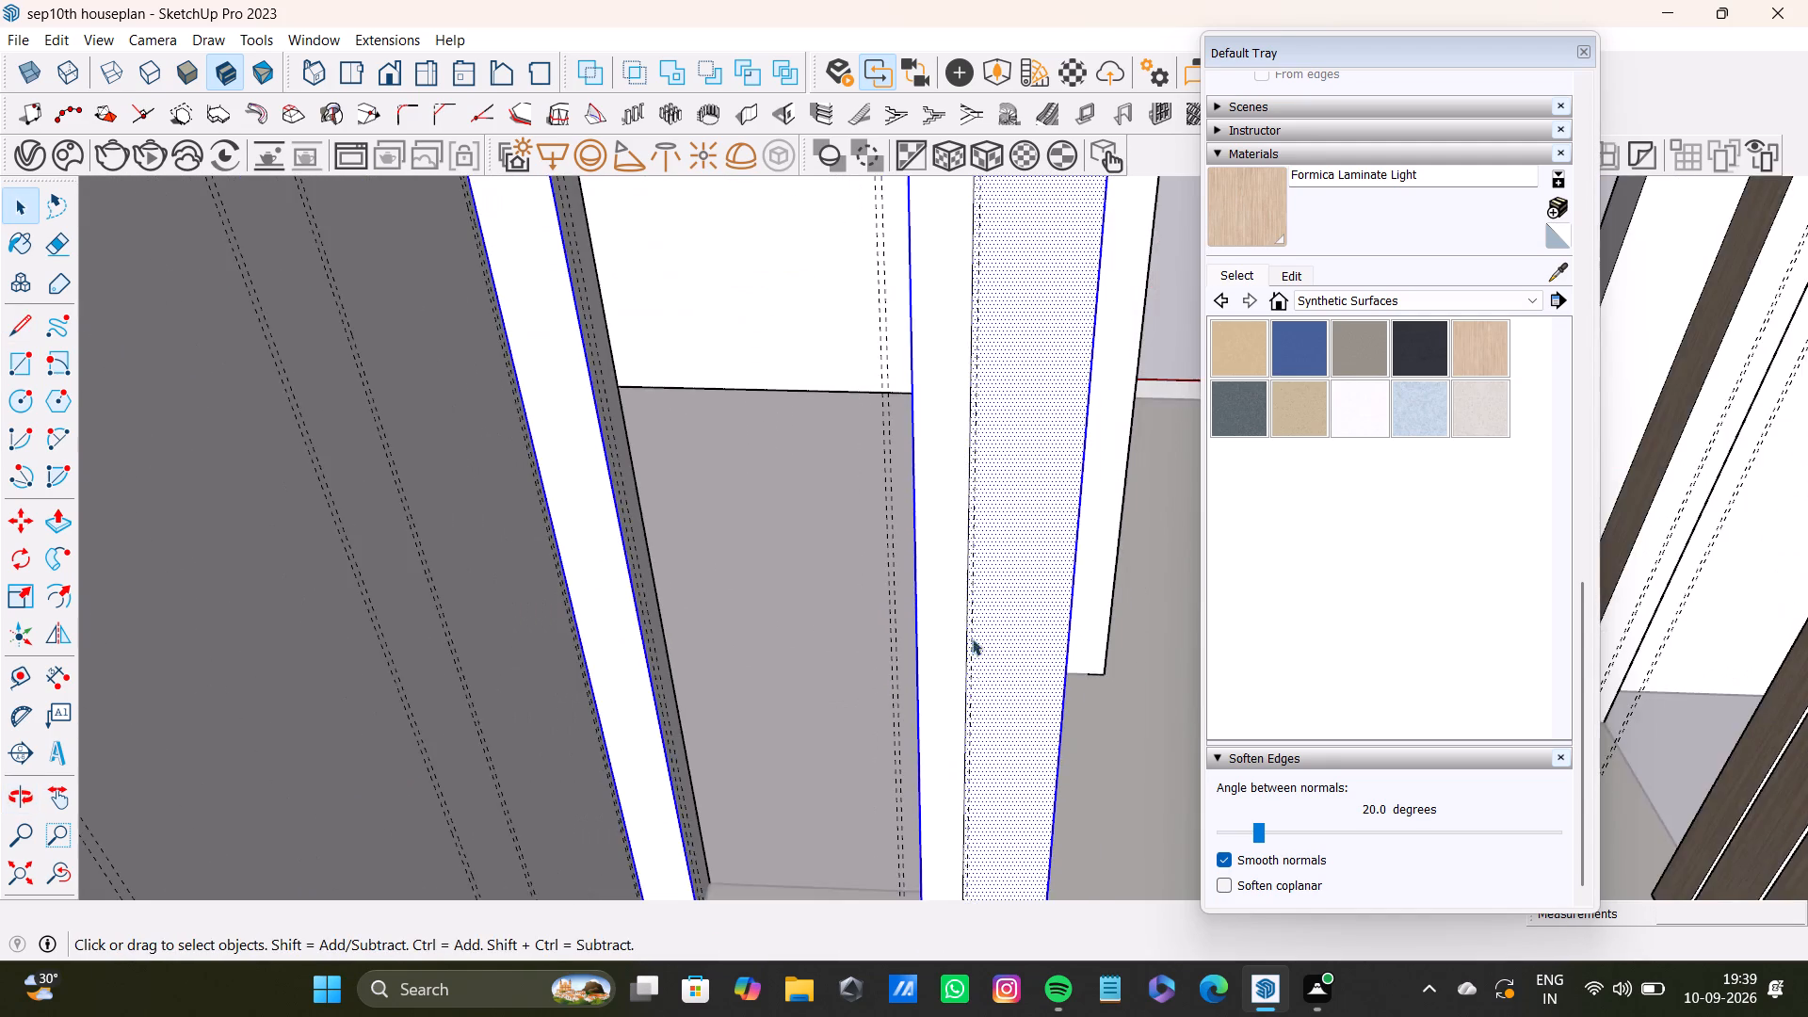
pyautogui.keyDown('shift'); pyautogui.moveTo(1006, 594); pyautogui.dragTo(1019, 846, button='middle'); pyautogui.keyUp('shift')
pyautogui.keyDown('shift'); pyautogui.scroll(-1, 1029, 830); pyautogui.keyUp('shift')
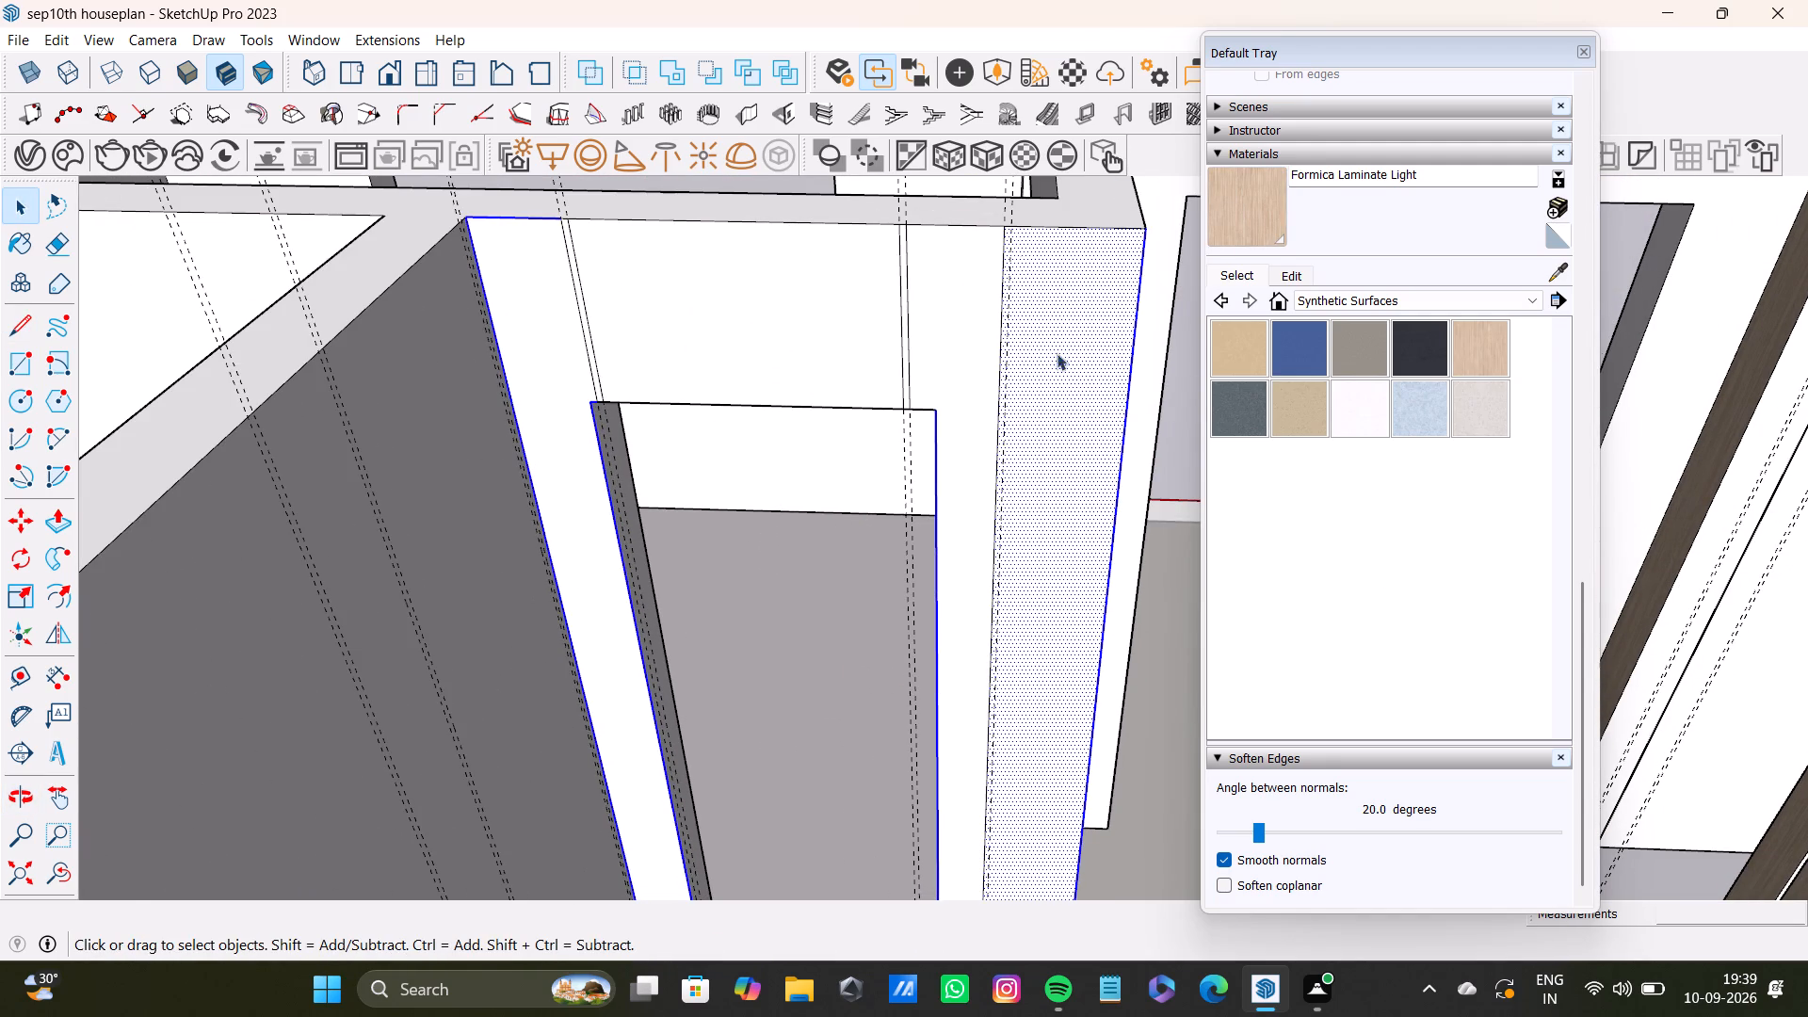
pyautogui.press('l')
pyautogui.scroll(6, 1068, 369)
pyautogui.keyDown('shift'); pyautogui.moveTo(1020, 250); pyautogui.dragTo(1028, 491, button='middle'); pyautogui.keyUp('shift')
pyautogui.scroll(6, 962, 403)
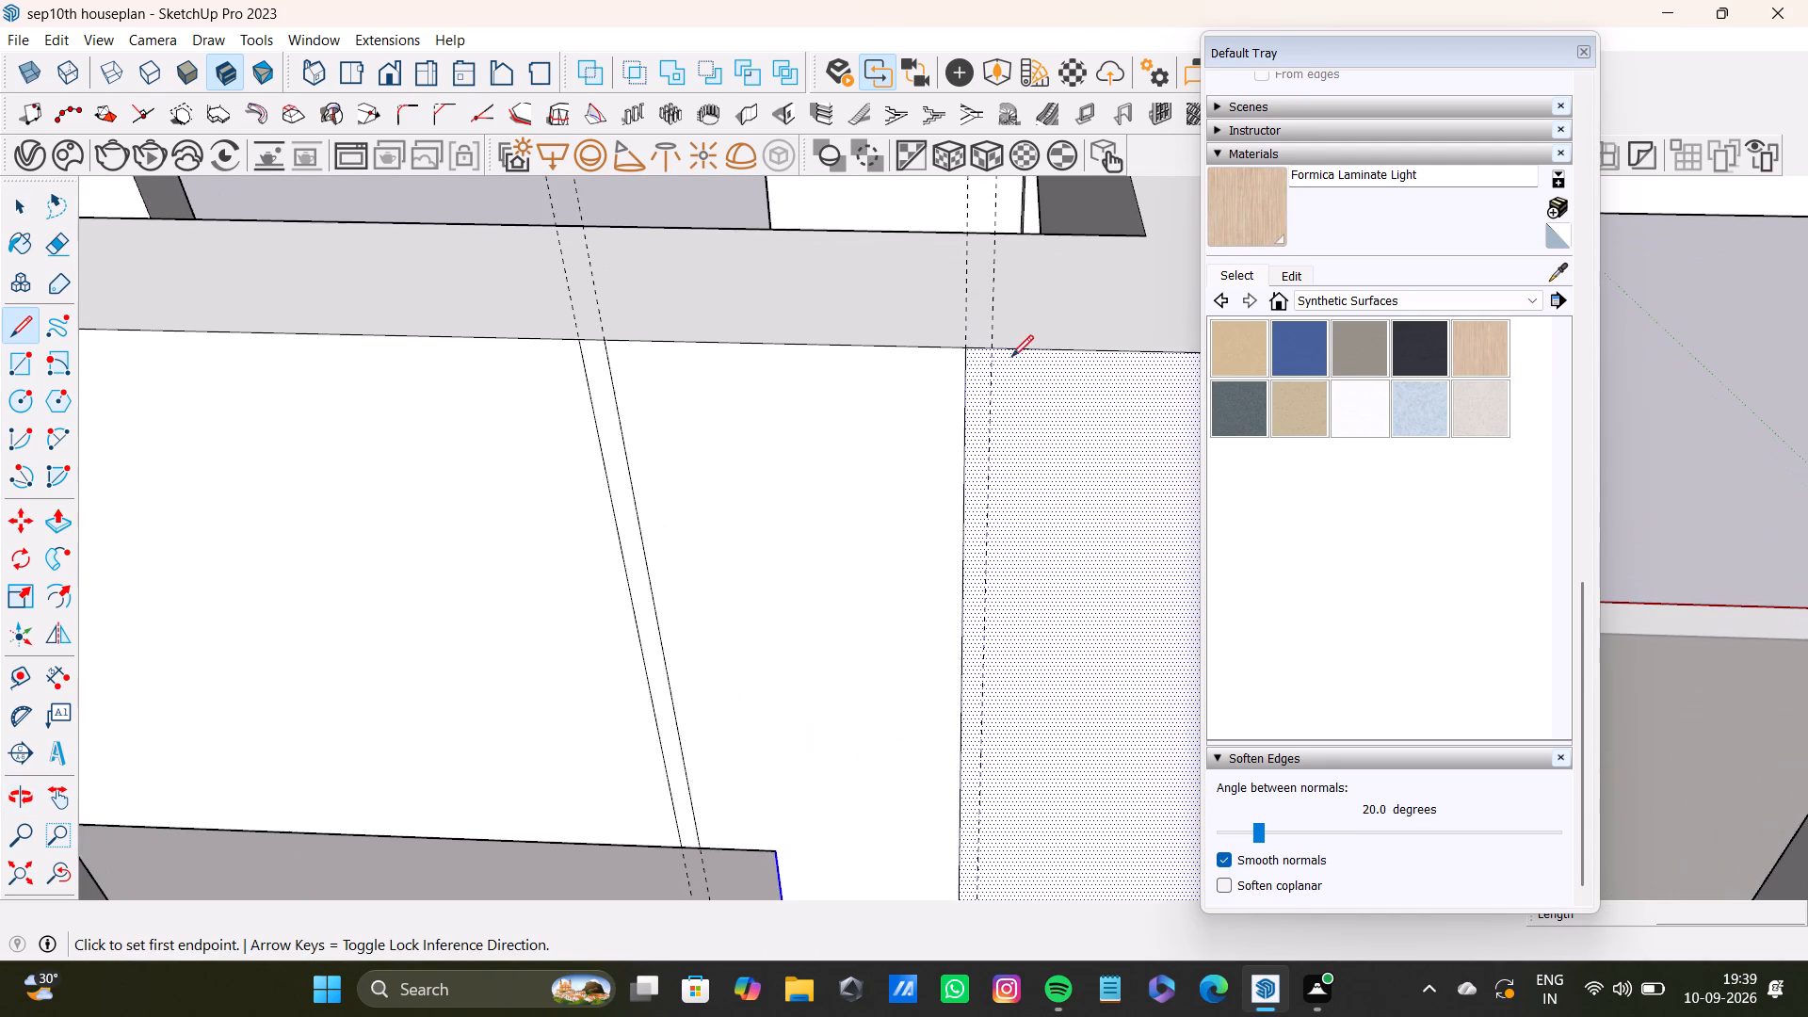
pyautogui.click(990, 347)
pyautogui.scroll(-4, 986, 581)
pyautogui.keyDown('shift'); pyautogui.moveTo(984, 642); pyautogui.dragTo(998, 361, button='middle'); pyautogui.keyUp('shift')
pyautogui.scroll(-4, 978, 385)
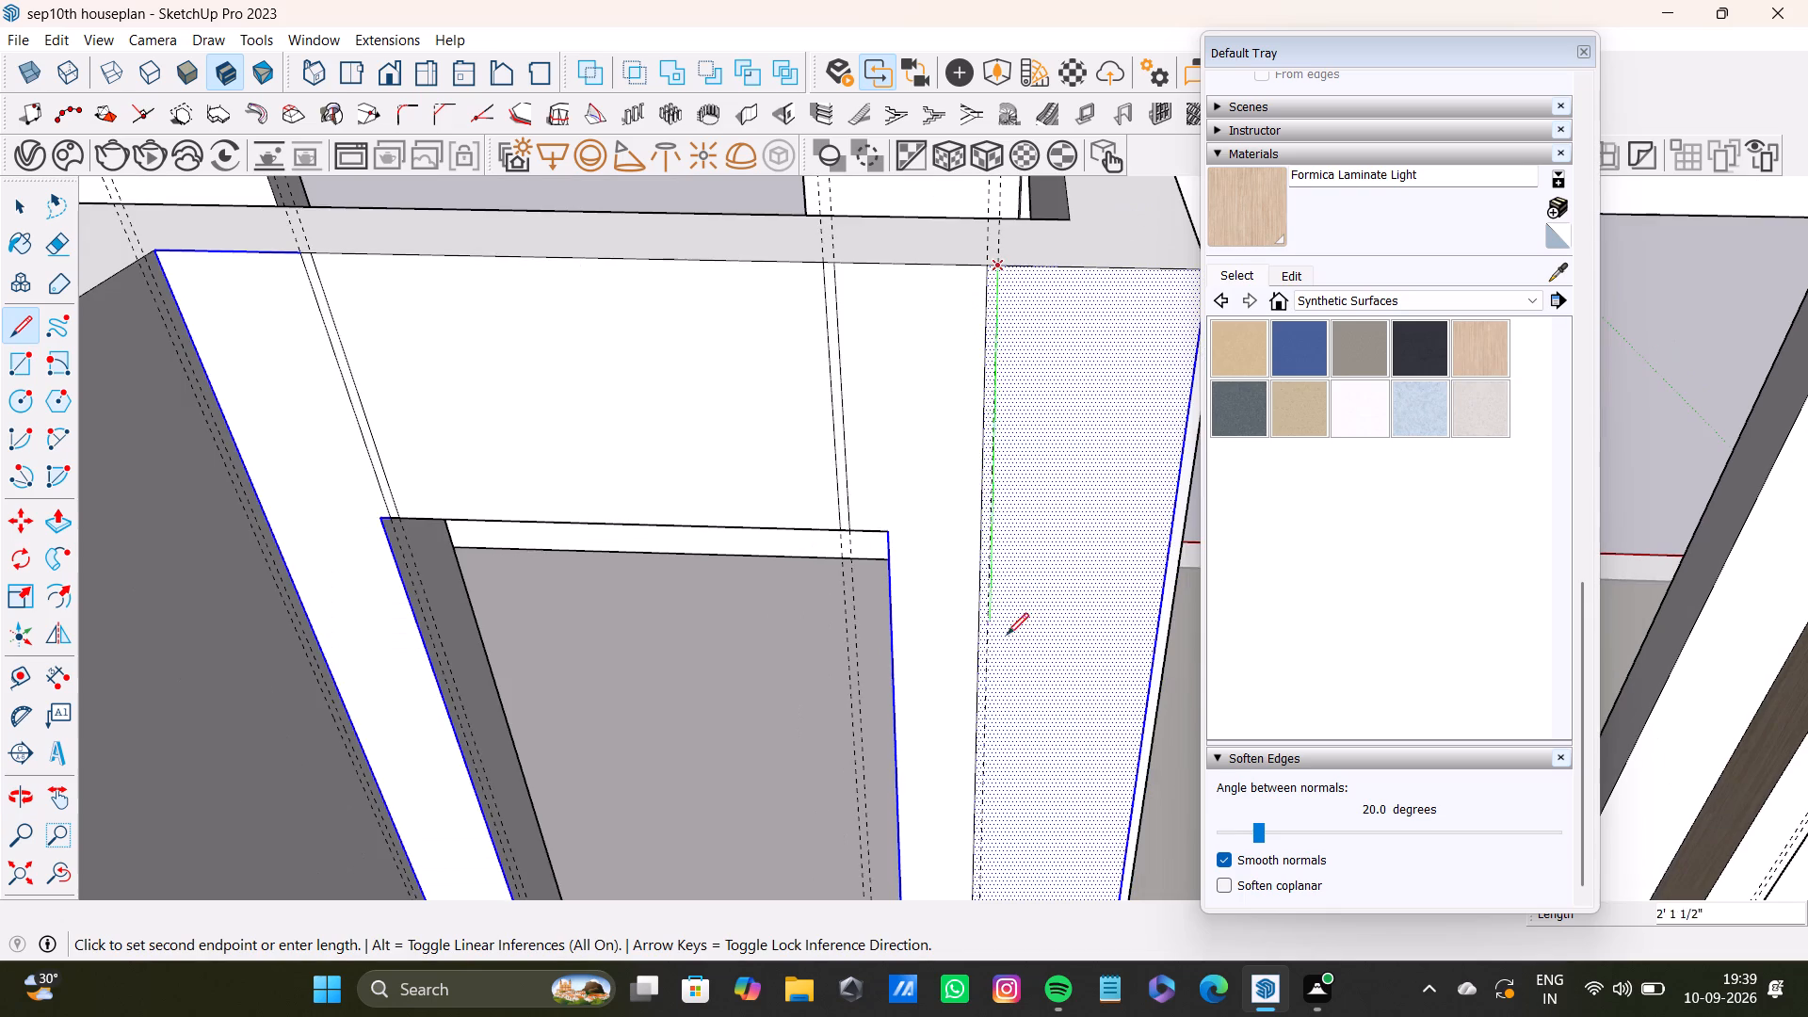
pyautogui.scroll(-2, 1005, 686)
pyautogui.moveTo(1005, 695); pyautogui.dragTo(985, 479, button='middle')
pyautogui.scroll(3, 997, 541)
pyautogui.moveTo(983, 665); pyautogui.dragTo(991, 476, button='middle')
pyautogui.keyDown('shift'); pyautogui.scroll(4, 995, 457); pyautogui.keyUp('shift')
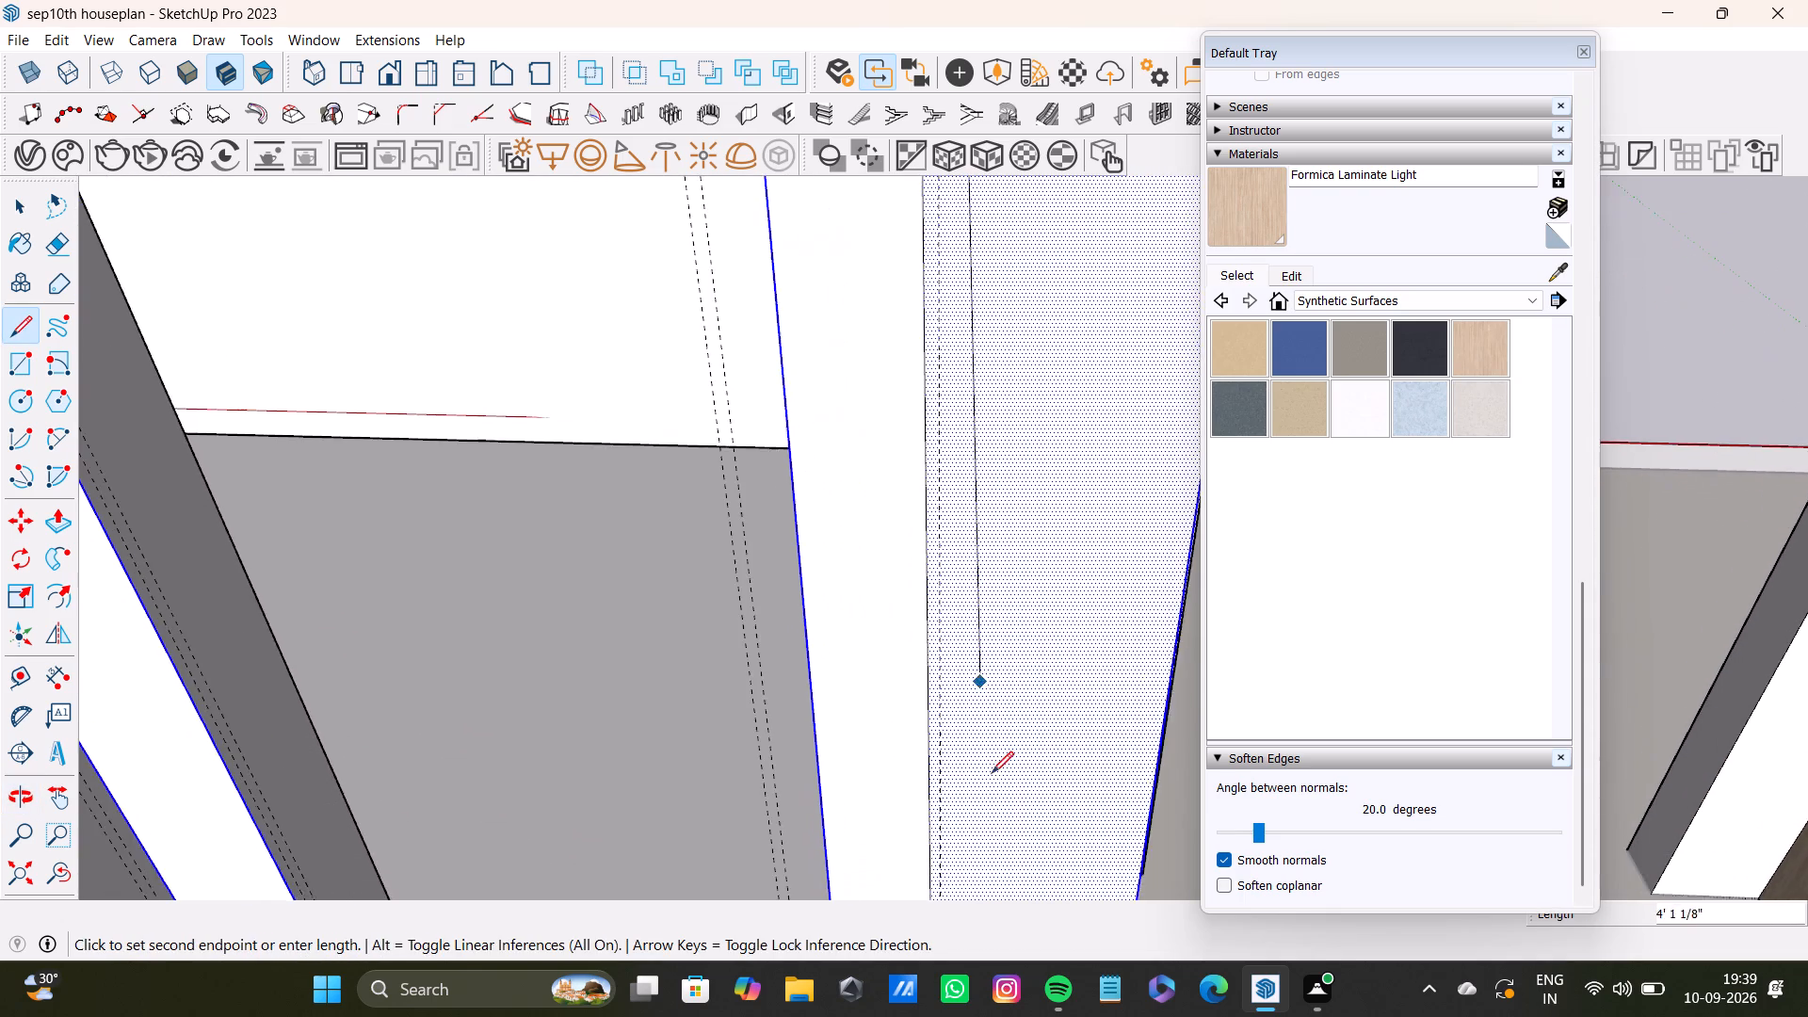
pyautogui.moveTo(993, 782); pyautogui.dragTo(982, 506, button='middle')
pyautogui.scroll(3, 1012, 611)
pyautogui.keyDown('shift'); pyautogui.moveTo(977, 736); pyautogui.dragTo(934, 497, button='middle'); pyautogui.keyUp('shift')
pyautogui.scroll(5, 981, 711)
pyautogui.keyDown('shift'); pyautogui.moveTo(836, 829); pyautogui.dragTo(826, 829, button='middle'); pyautogui.keyUp('shift')
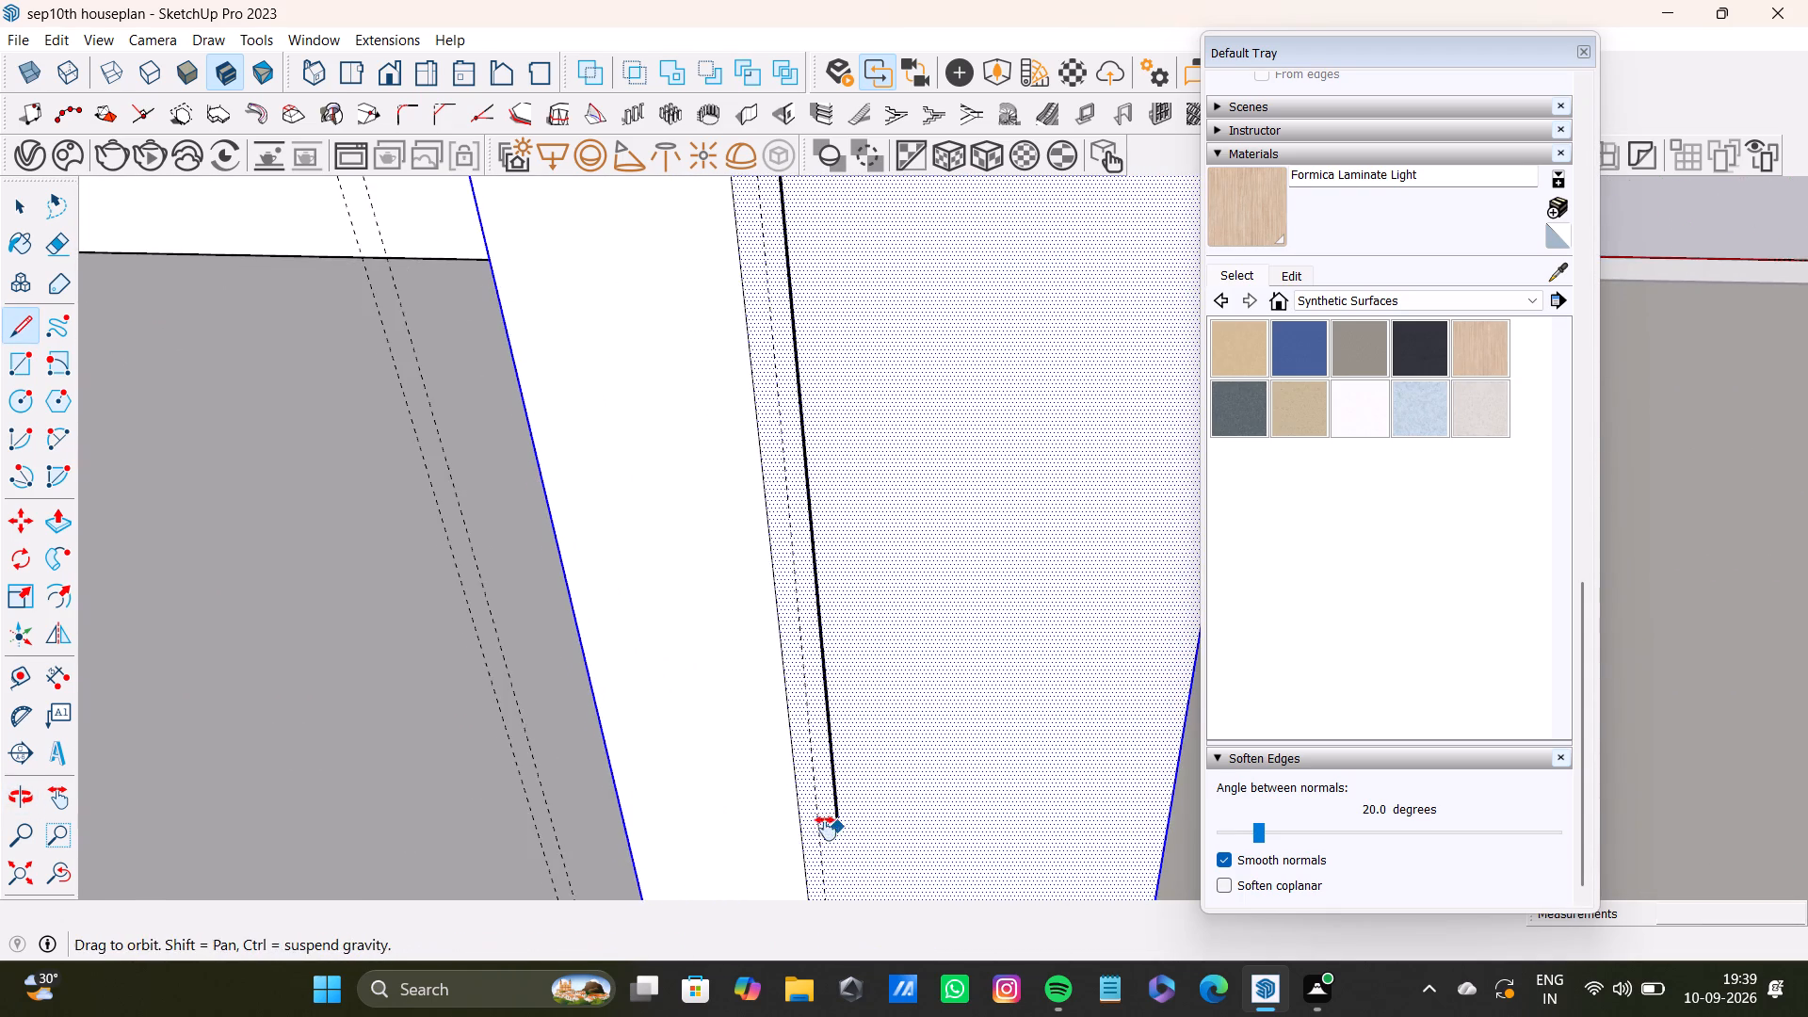
pyautogui.keyDown('shift'); pyautogui.moveTo(826, 829); pyautogui.dragTo(851, 537, button='middle'); pyautogui.keyUp('shift')
pyautogui.scroll(2, 865, 745)
pyautogui.moveTo(856, 865); pyautogui.dragTo(896, 208, button='middle')
pyautogui.click(907, 873)
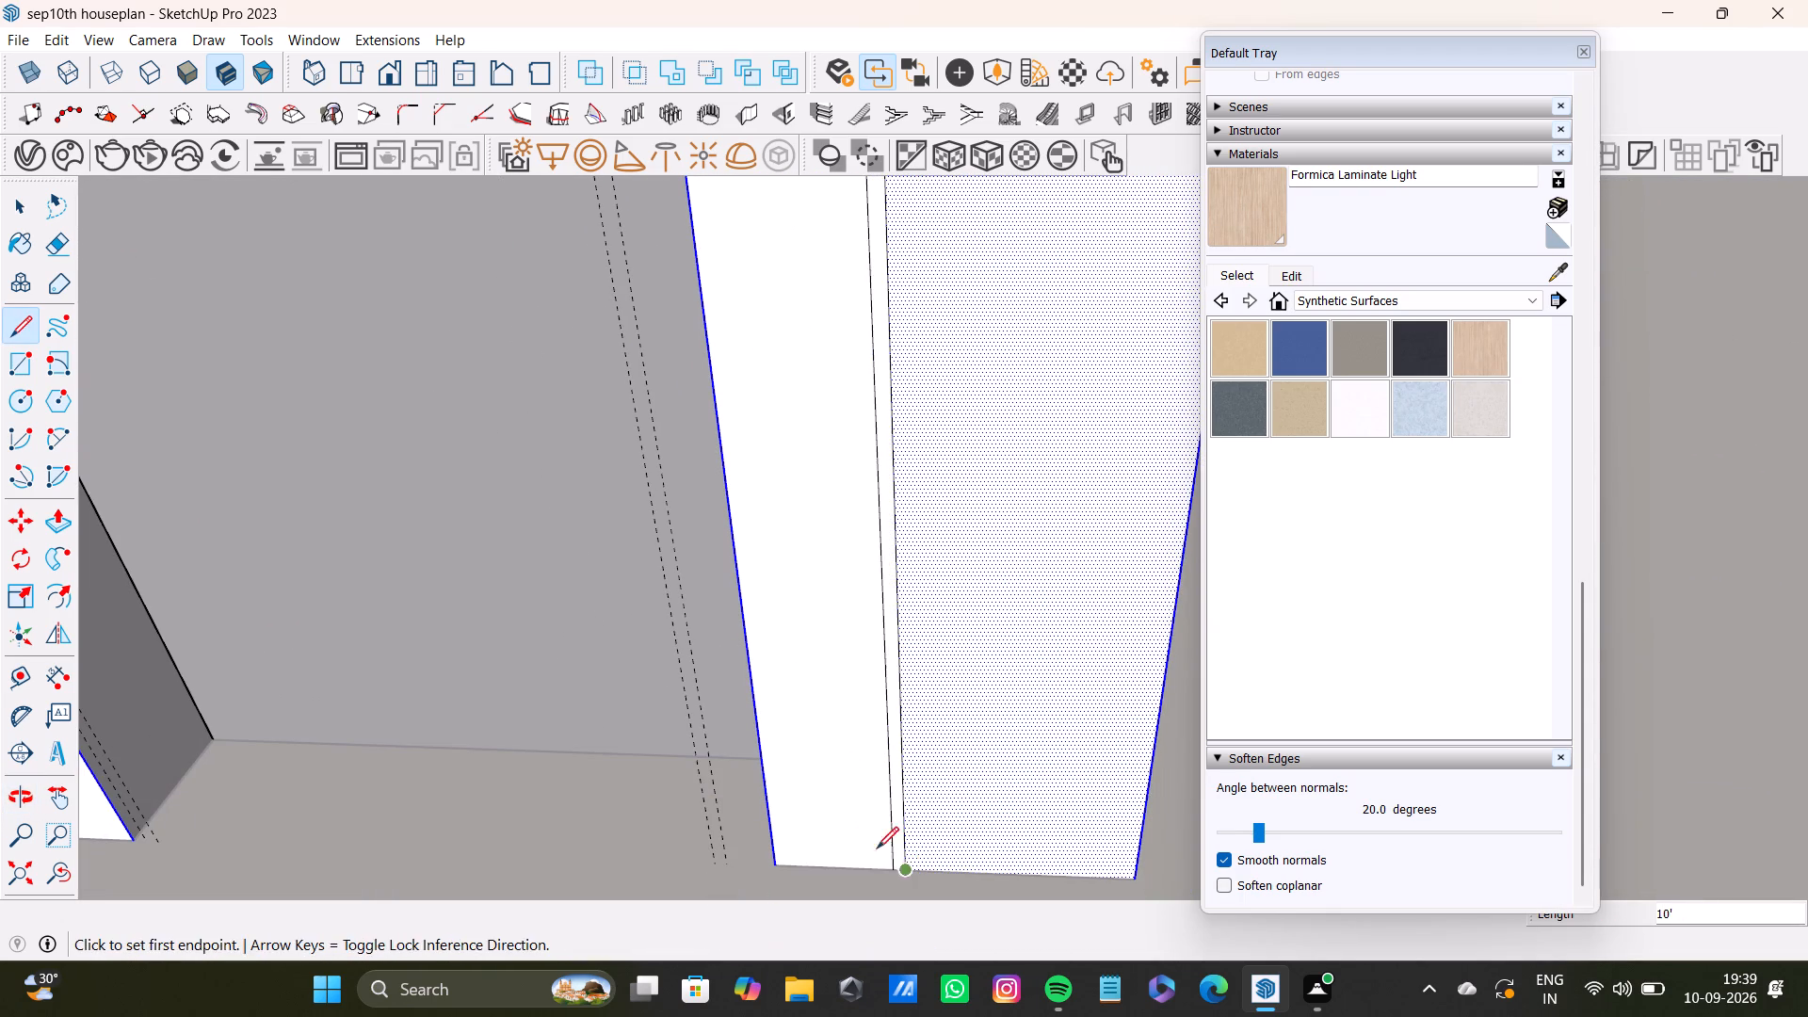
pyautogui.press('space')
# Select the narrow doorway wall face between the inner corner and the first groove line.
pyautogui.scroll(-14, 860, 726)
pyautogui.keyDown('shift'); pyautogui.moveTo(880, 454); pyautogui.dragTo(890, 764, button='middle'); pyautogui.keyUp('shift')
pyautogui.scroll(-2, 869, 607)
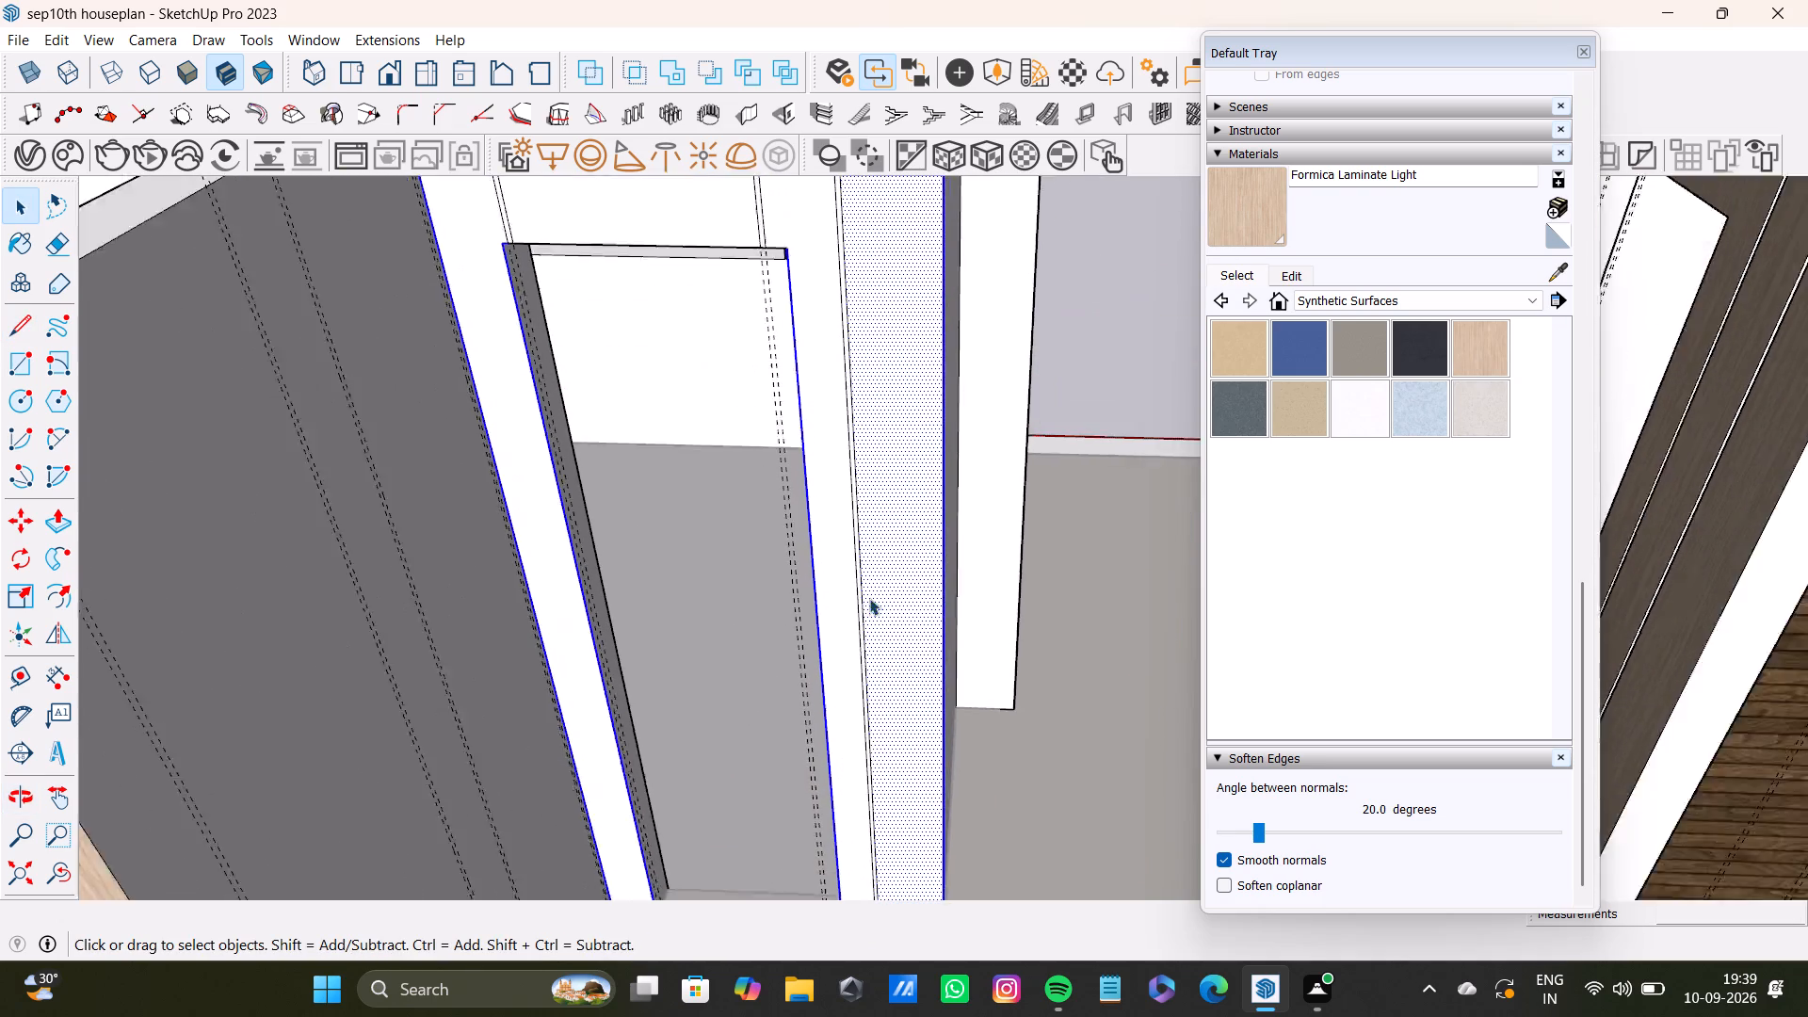
pyautogui.scroll(-5, 869, 598)
pyautogui.keyDown('shift'); pyautogui.moveTo(831, 446); pyautogui.dragTo(831, 597, button='middle'); pyautogui.keyUp('shift')
pyautogui.moveTo(888, 576); pyautogui.dragTo(936, 541, button='middle')
pyautogui.press('space')
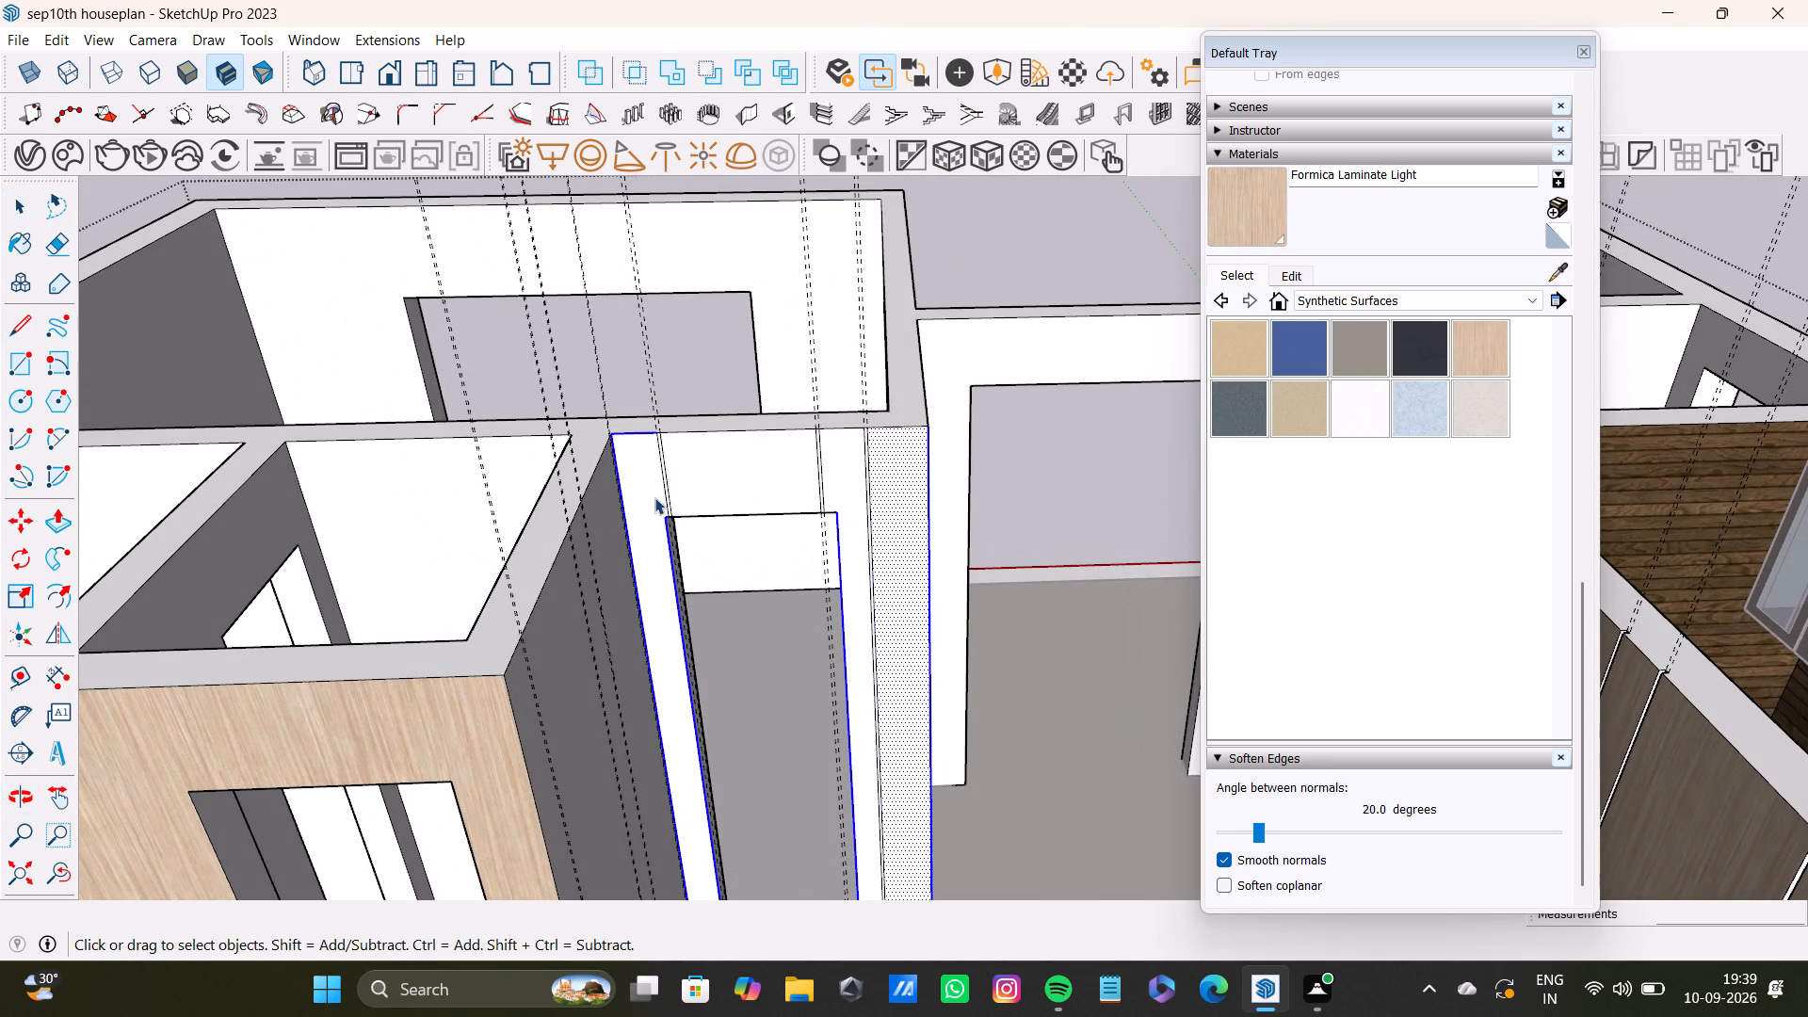
pyautogui.click(654, 491)
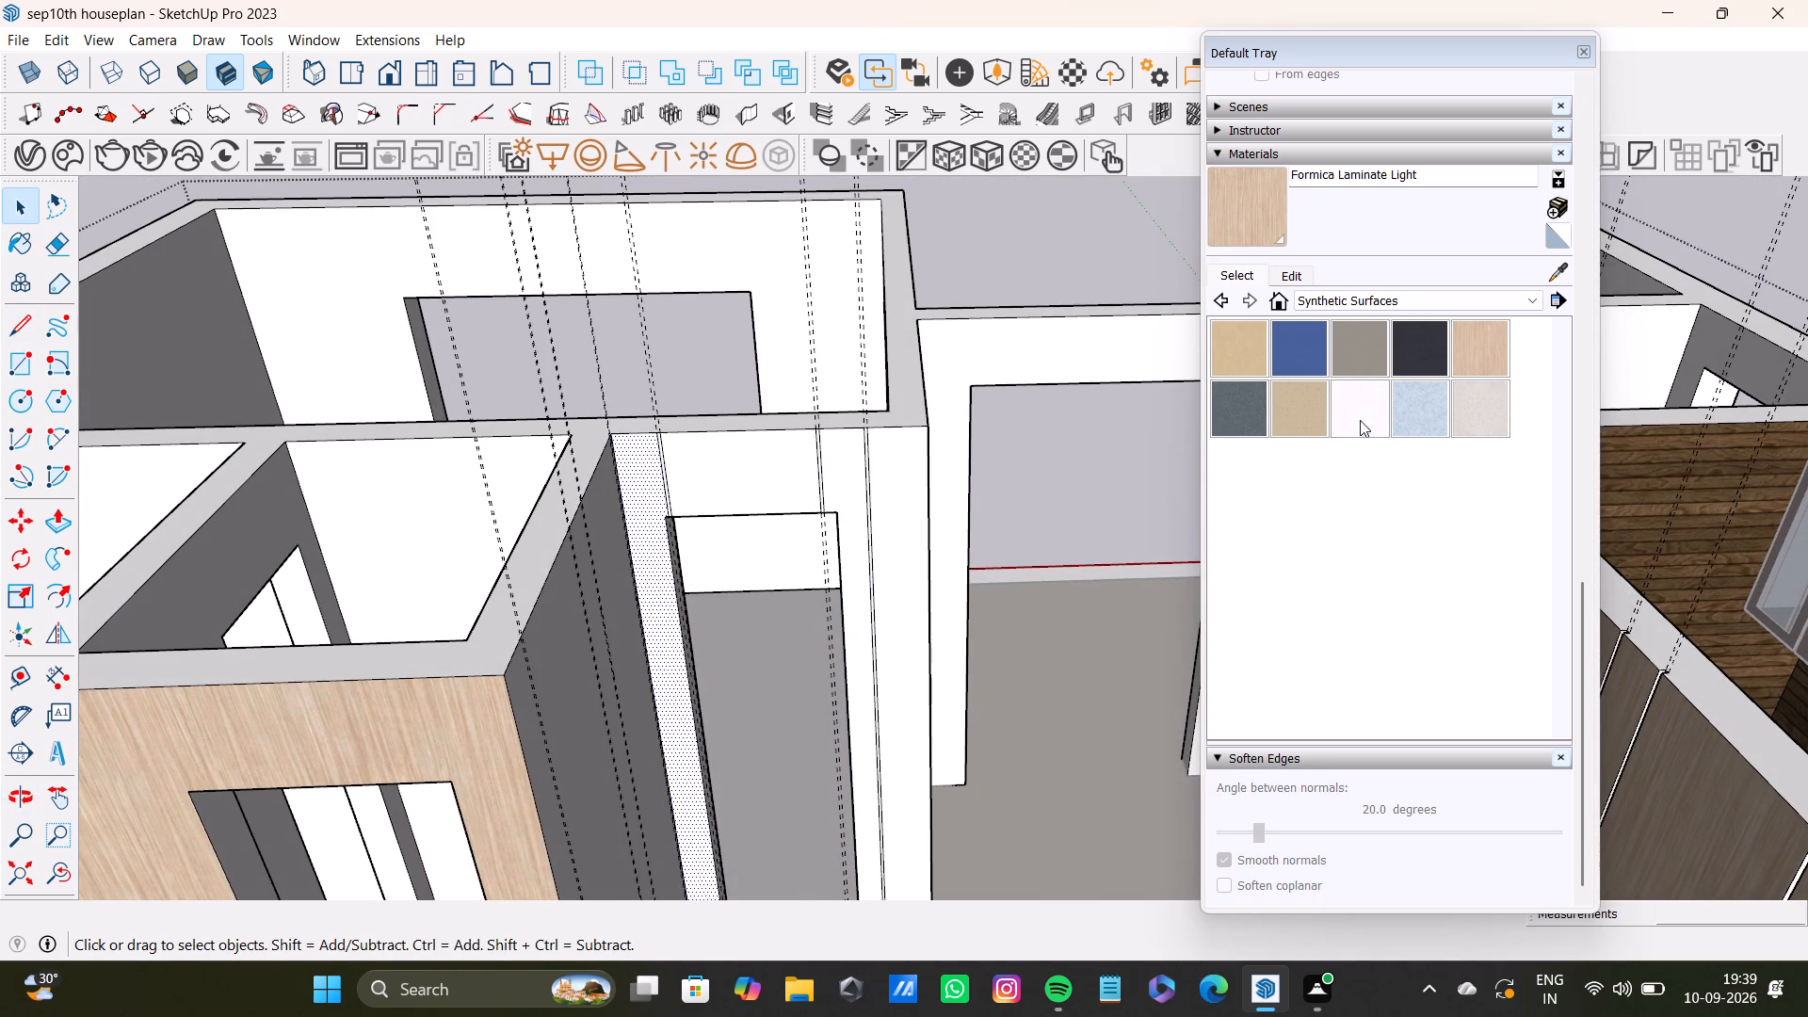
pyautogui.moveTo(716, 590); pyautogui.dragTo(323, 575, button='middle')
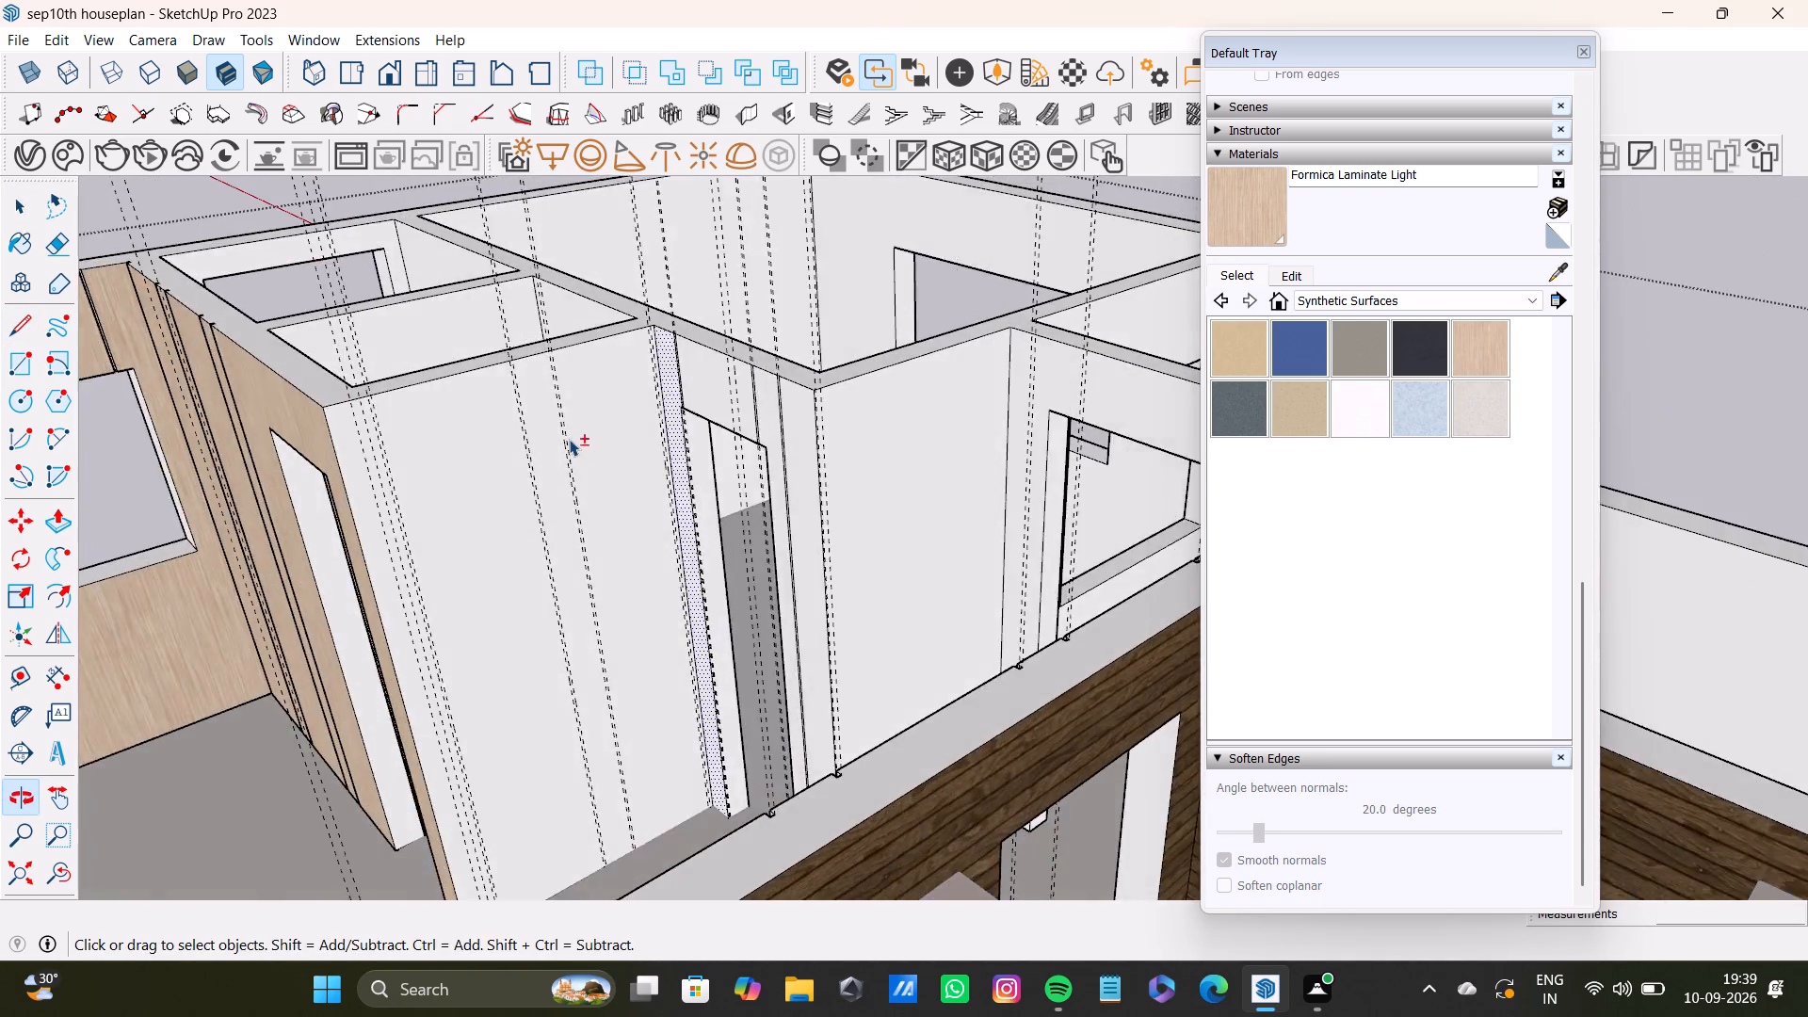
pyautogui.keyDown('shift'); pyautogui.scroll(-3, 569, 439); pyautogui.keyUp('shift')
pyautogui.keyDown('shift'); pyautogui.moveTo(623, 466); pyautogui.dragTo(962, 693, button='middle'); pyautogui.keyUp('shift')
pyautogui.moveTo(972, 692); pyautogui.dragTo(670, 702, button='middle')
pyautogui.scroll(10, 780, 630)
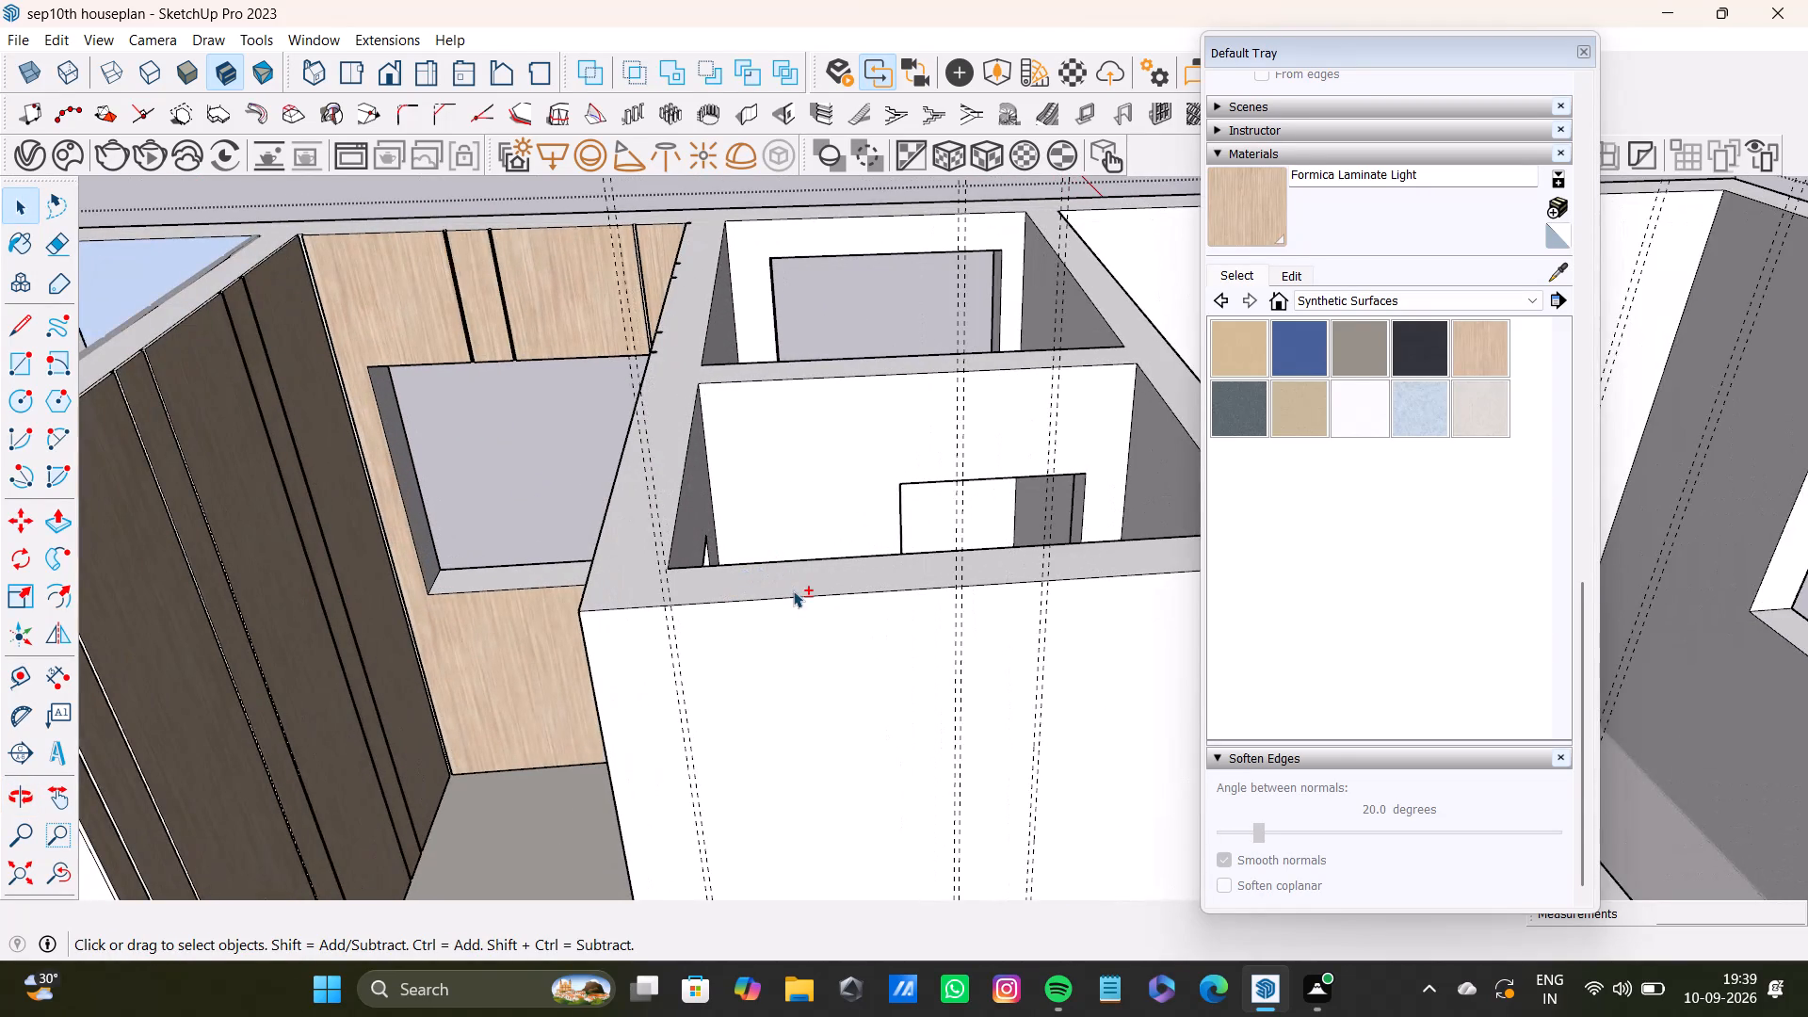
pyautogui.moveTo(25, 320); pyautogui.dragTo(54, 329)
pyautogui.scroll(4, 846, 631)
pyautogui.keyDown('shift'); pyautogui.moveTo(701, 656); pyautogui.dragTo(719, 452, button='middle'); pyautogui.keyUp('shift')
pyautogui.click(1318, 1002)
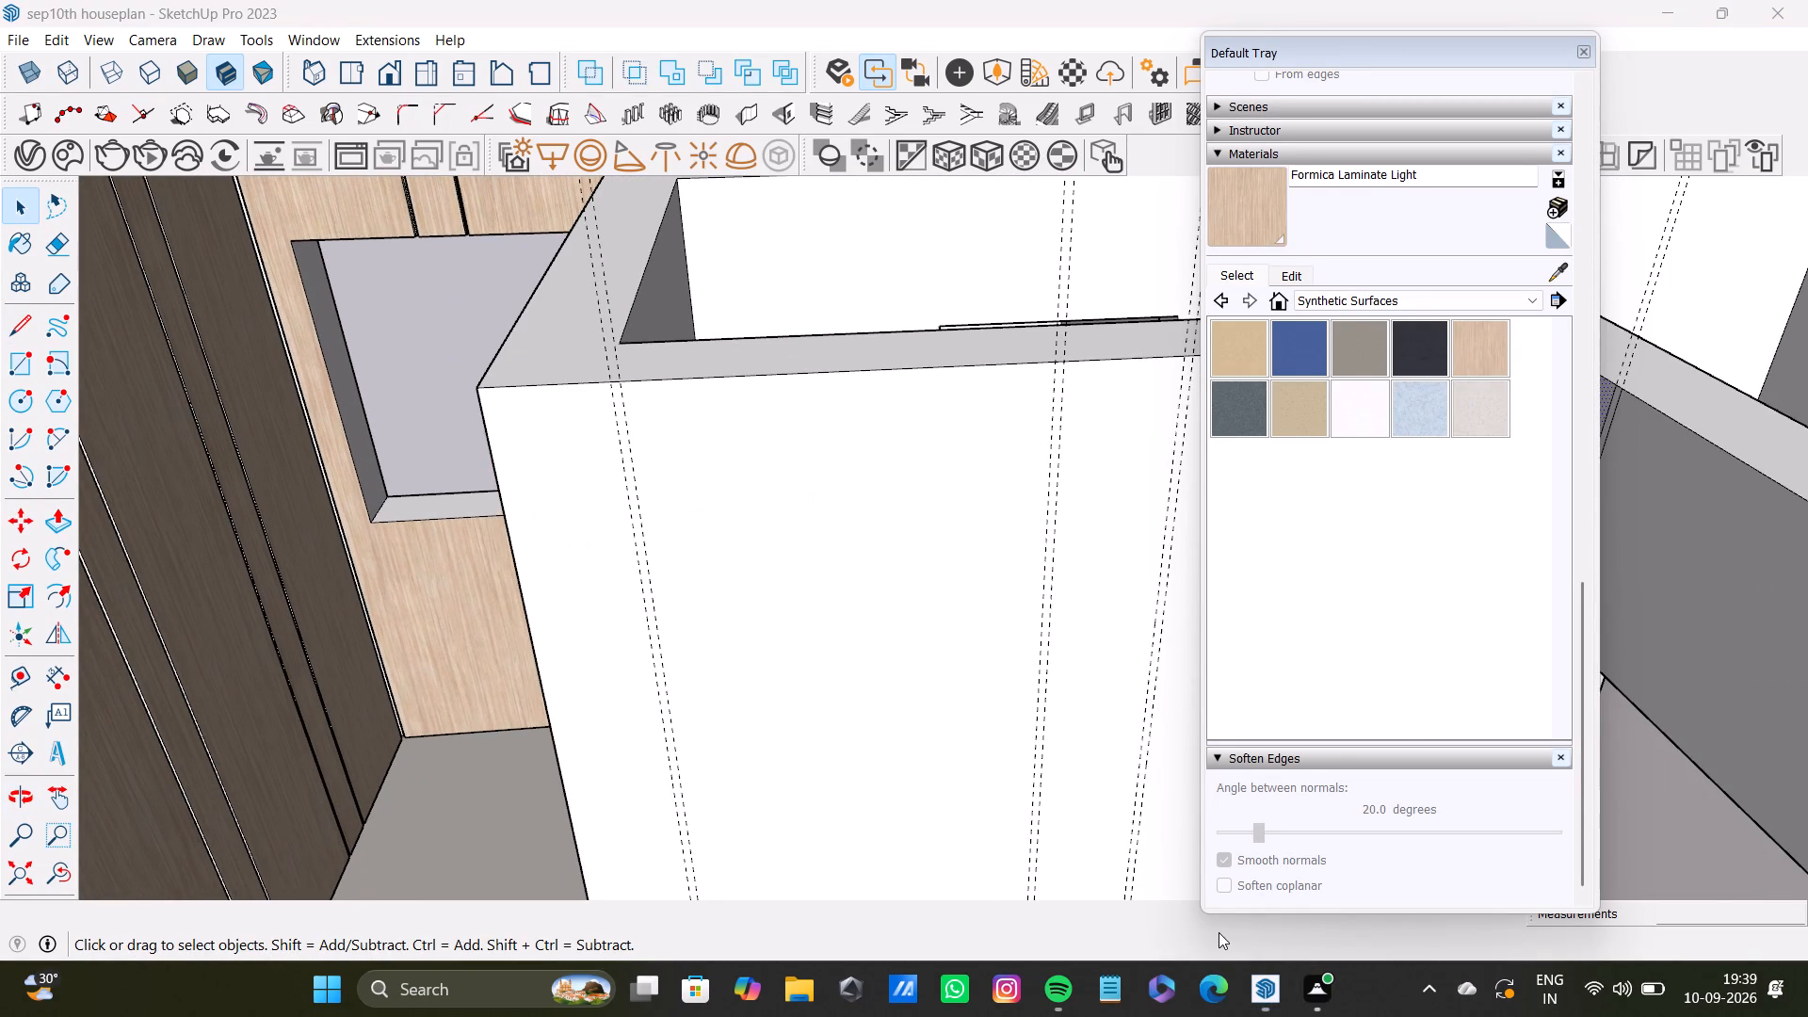
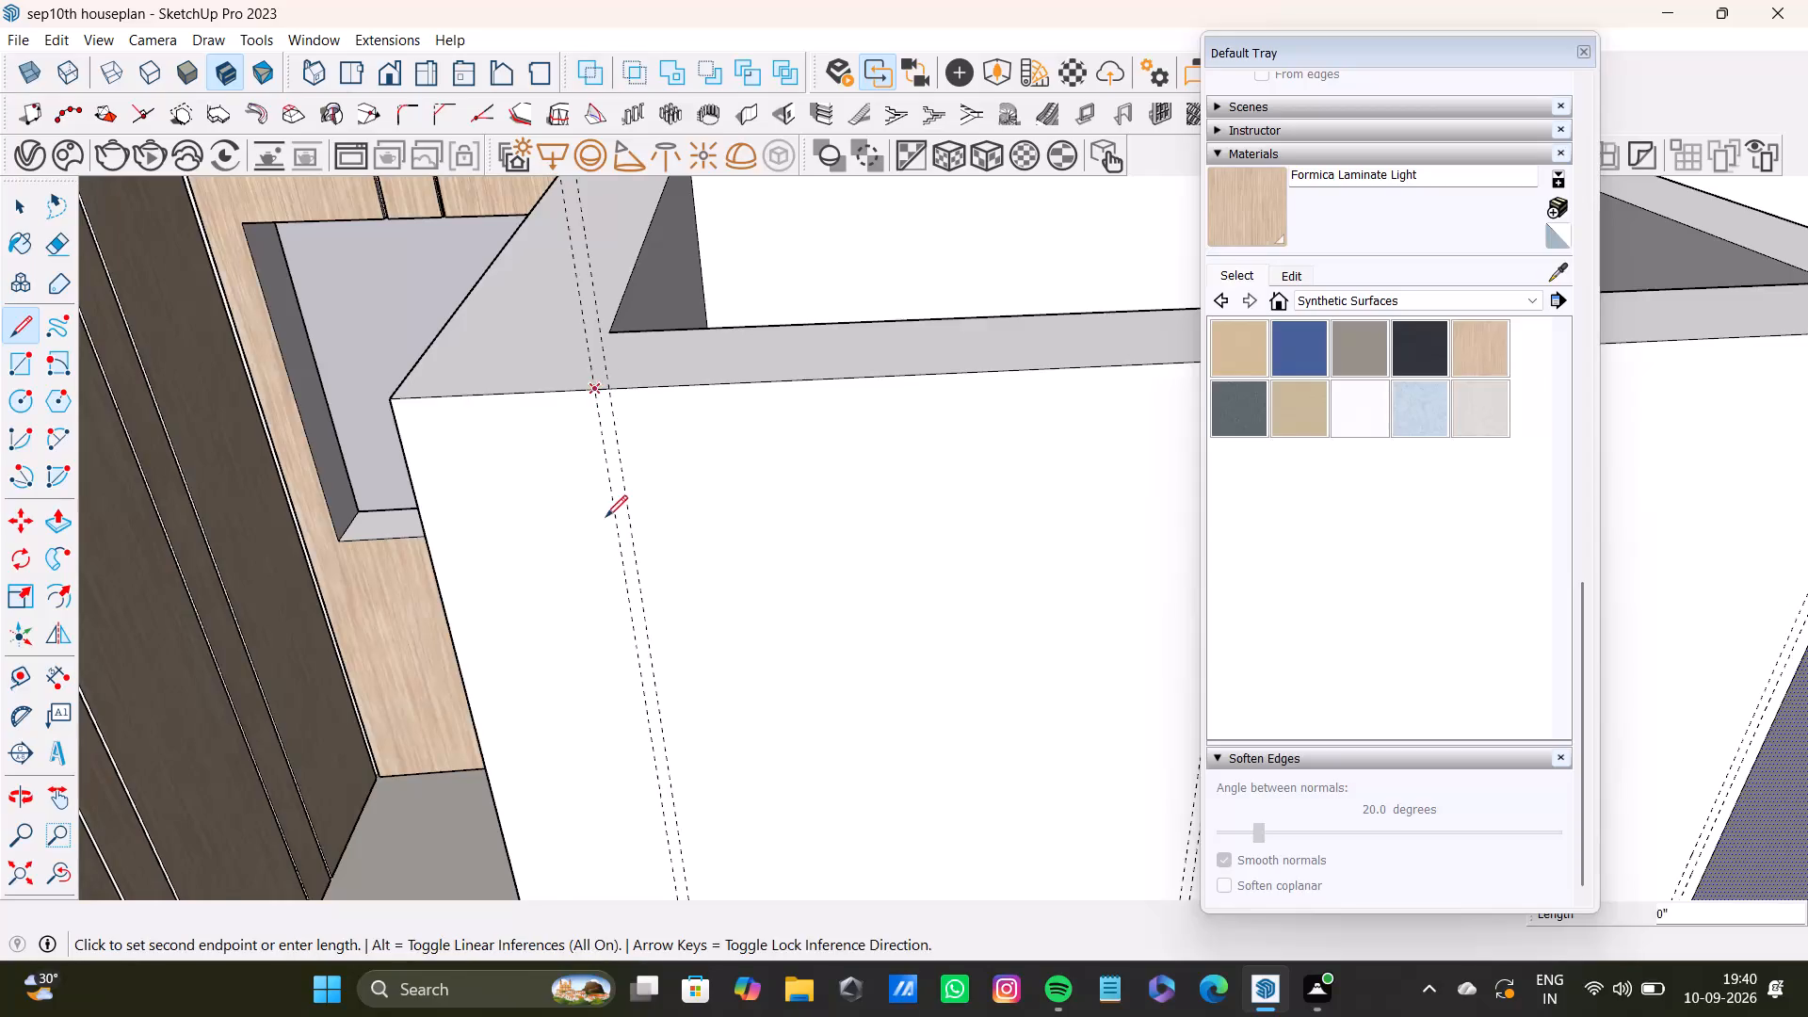
# Finish a 10' line down the outer guide of the groove pair nearest the adjoining plain wall's free corner, ending at the floor.
pyautogui.scroll(-3, 609, 550)
pyautogui.moveTo(608, 603); pyautogui.dragTo(608, 116, button='middle')
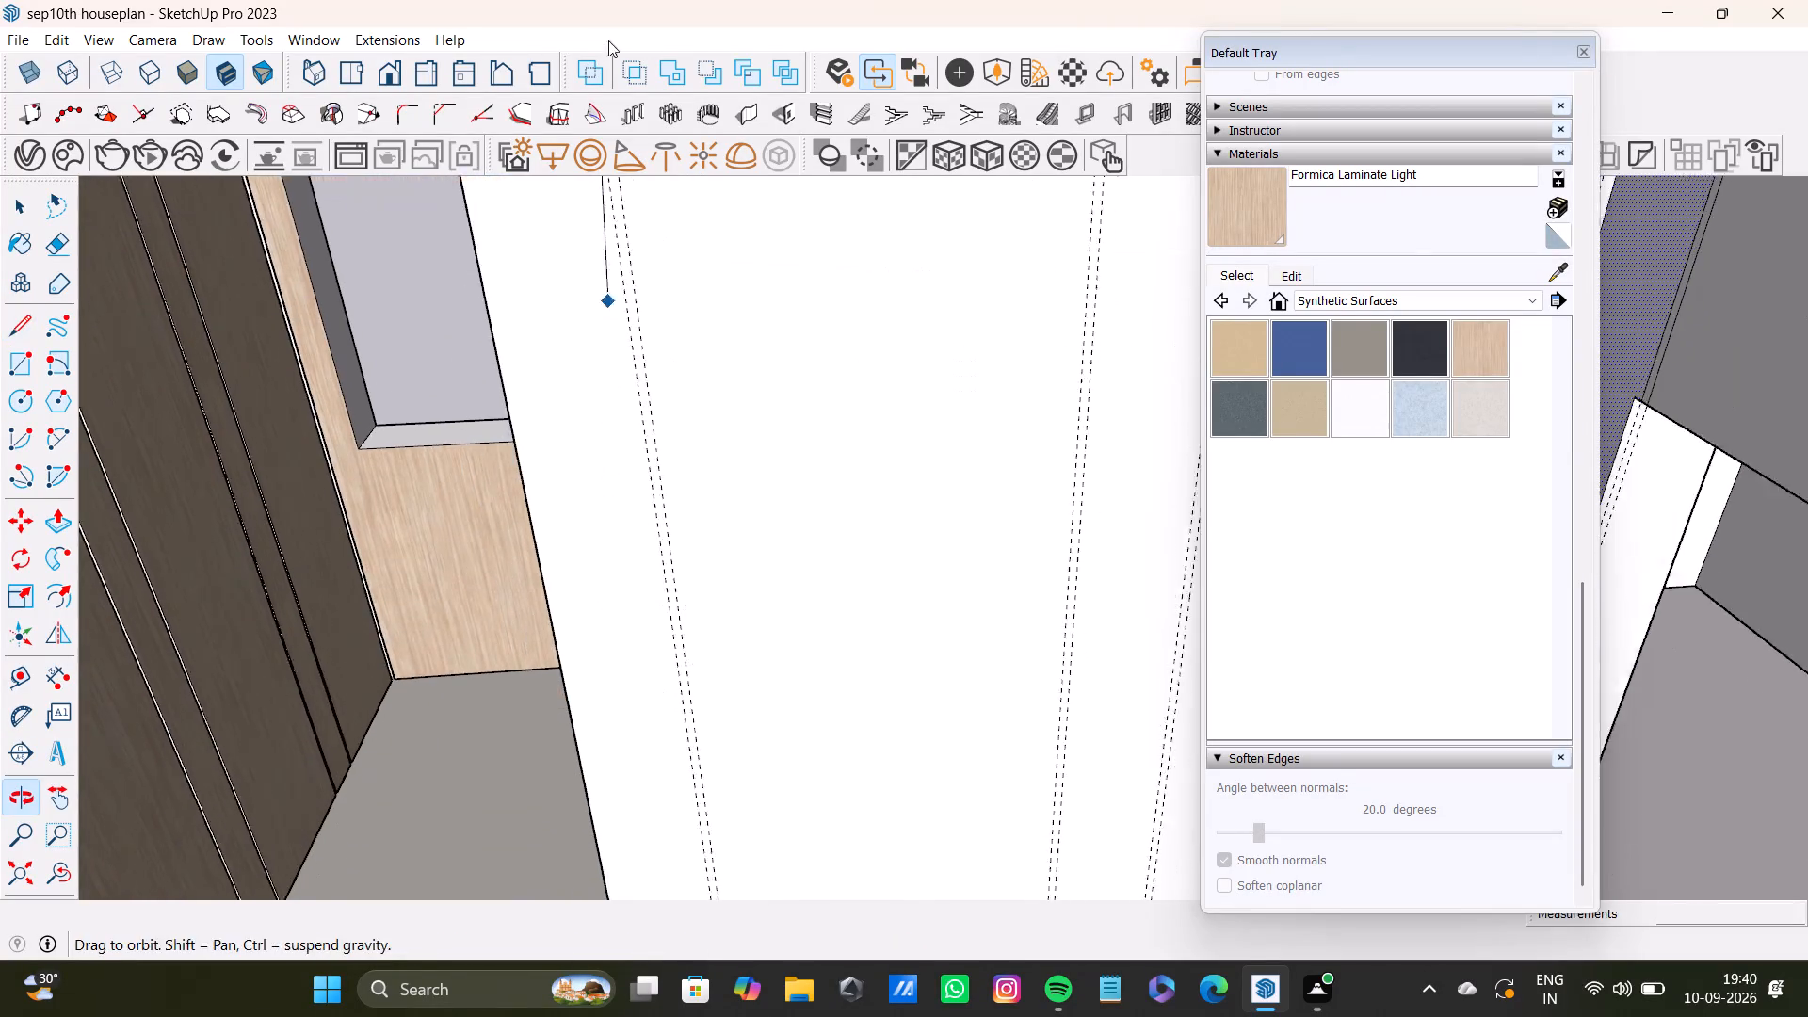
pyautogui.scroll(-4, 638, 337)
pyautogui.moveTo(665, 556); pyautogui.dragTo(630, 143, button='middle')
pyautogui.keyDown('shift'); pyautogui.scroll(1, 614, 25); pyautogui.keyUp('shift')
pyautogui.scroll(-1, 699, 450)
pyautogui.moveTo(680, 689); pyautogui.dragTo(709, 403, button='middle')
pyautogui.scroll(2, 751, 642)
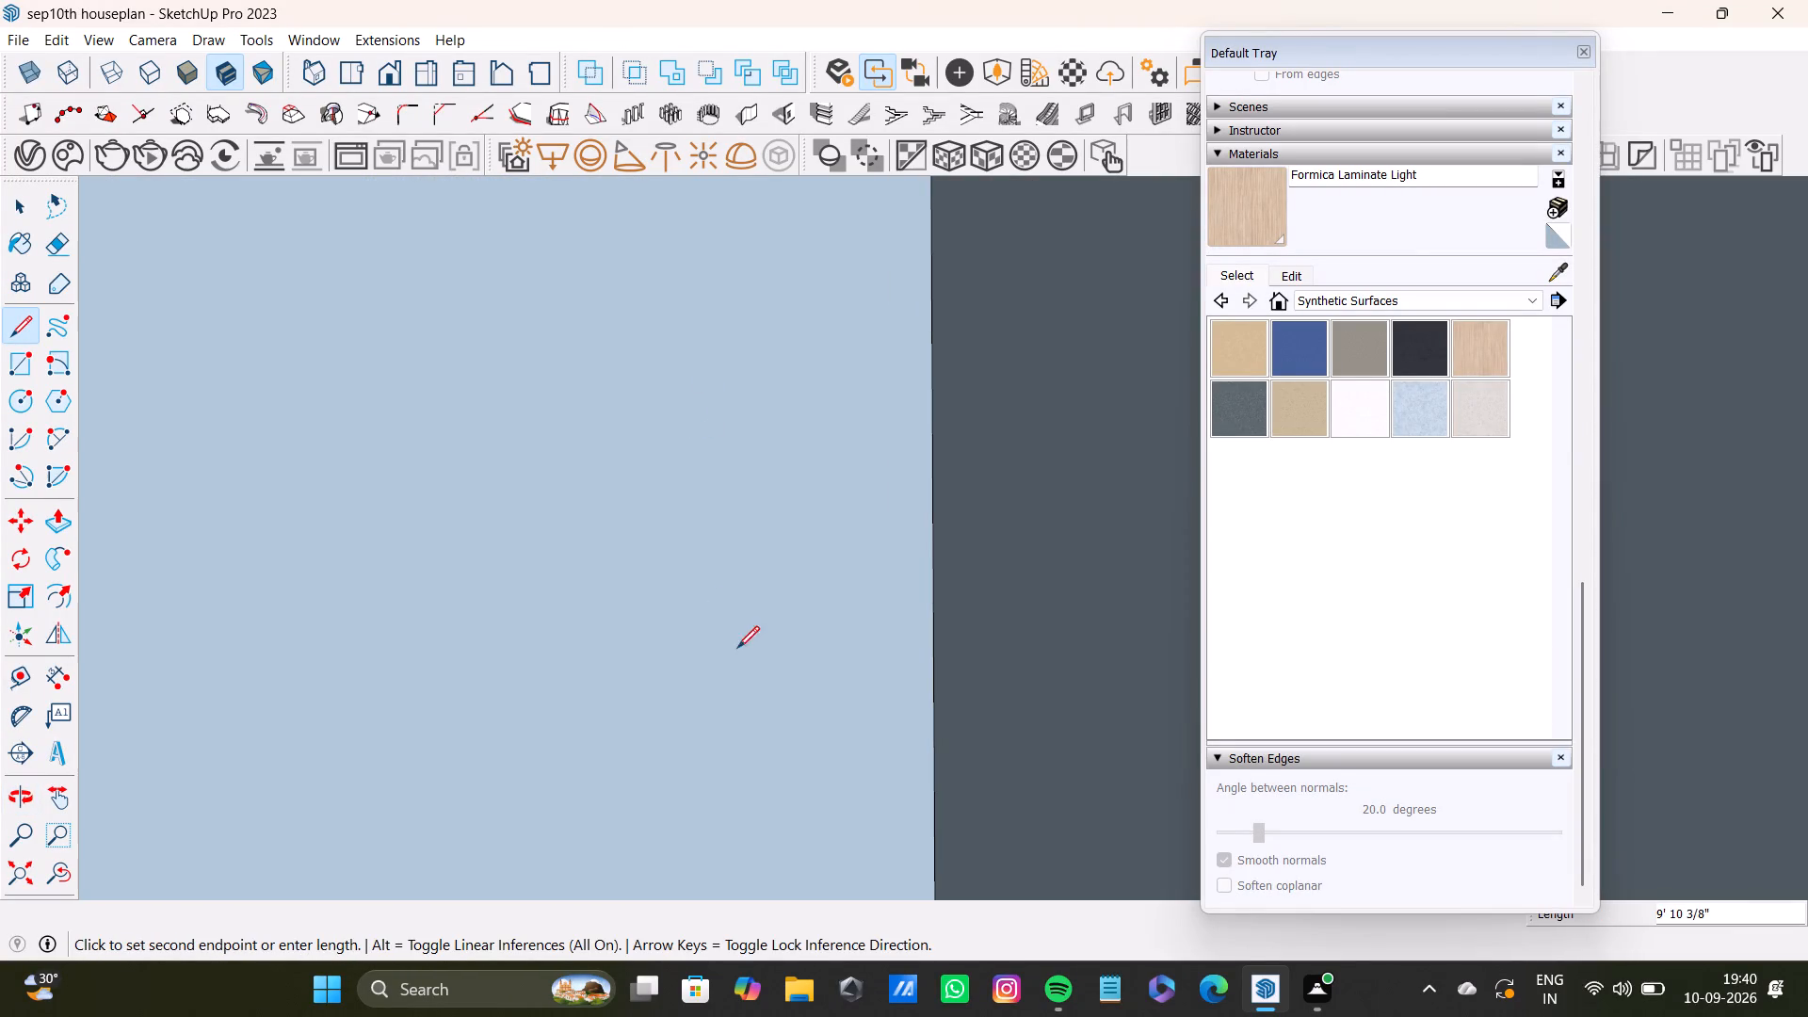
pyautogui.click(55, 869)
pyautogui.click(36, 865)
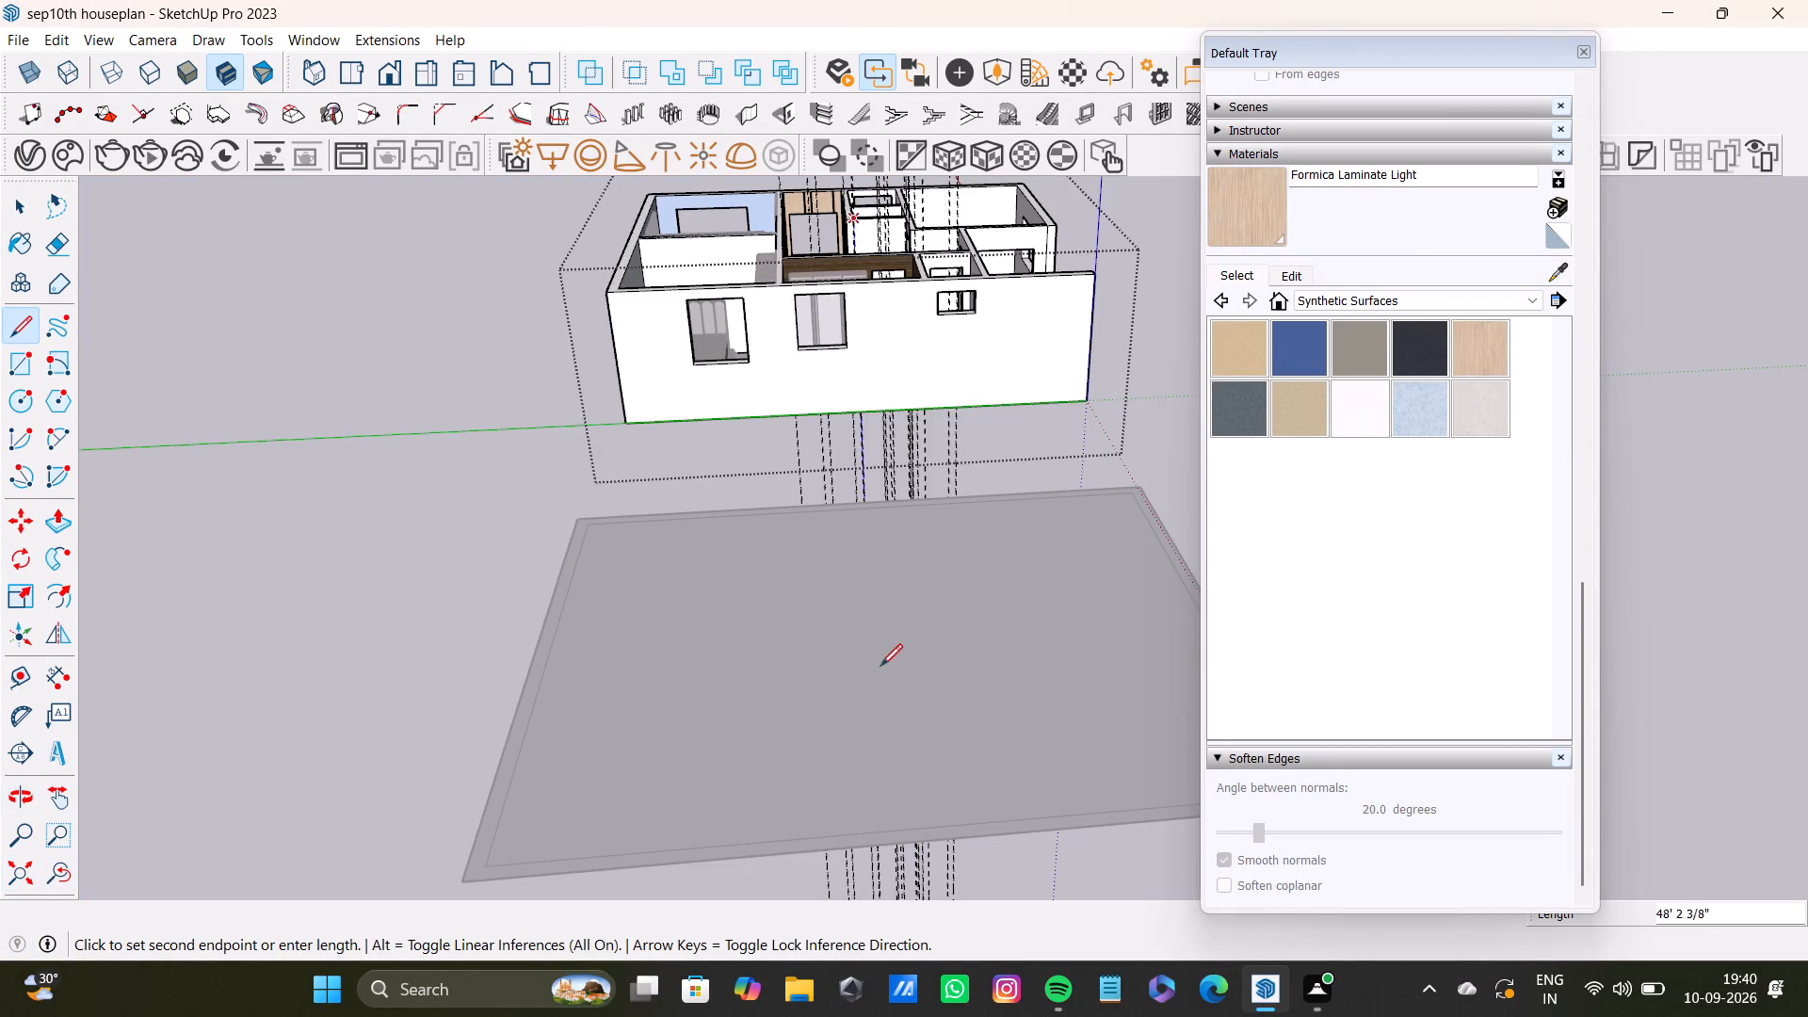
pyautogui.scroll(6, 890, 660)
pyautogui.keyDown('shift'); pyautogui.moveTo(856, 266); pyautogui.dragTo(880, 691, button='middle'); pyautogui.keyUp('shift')
pyautogui.scroll(12, 839, 539)
pyautogui.keyDown('shift'); pyautogui.moveTo(847, 429); pyautogui.dragTo(848, 512, button='middle'); pyautogui.keyUp('shift')
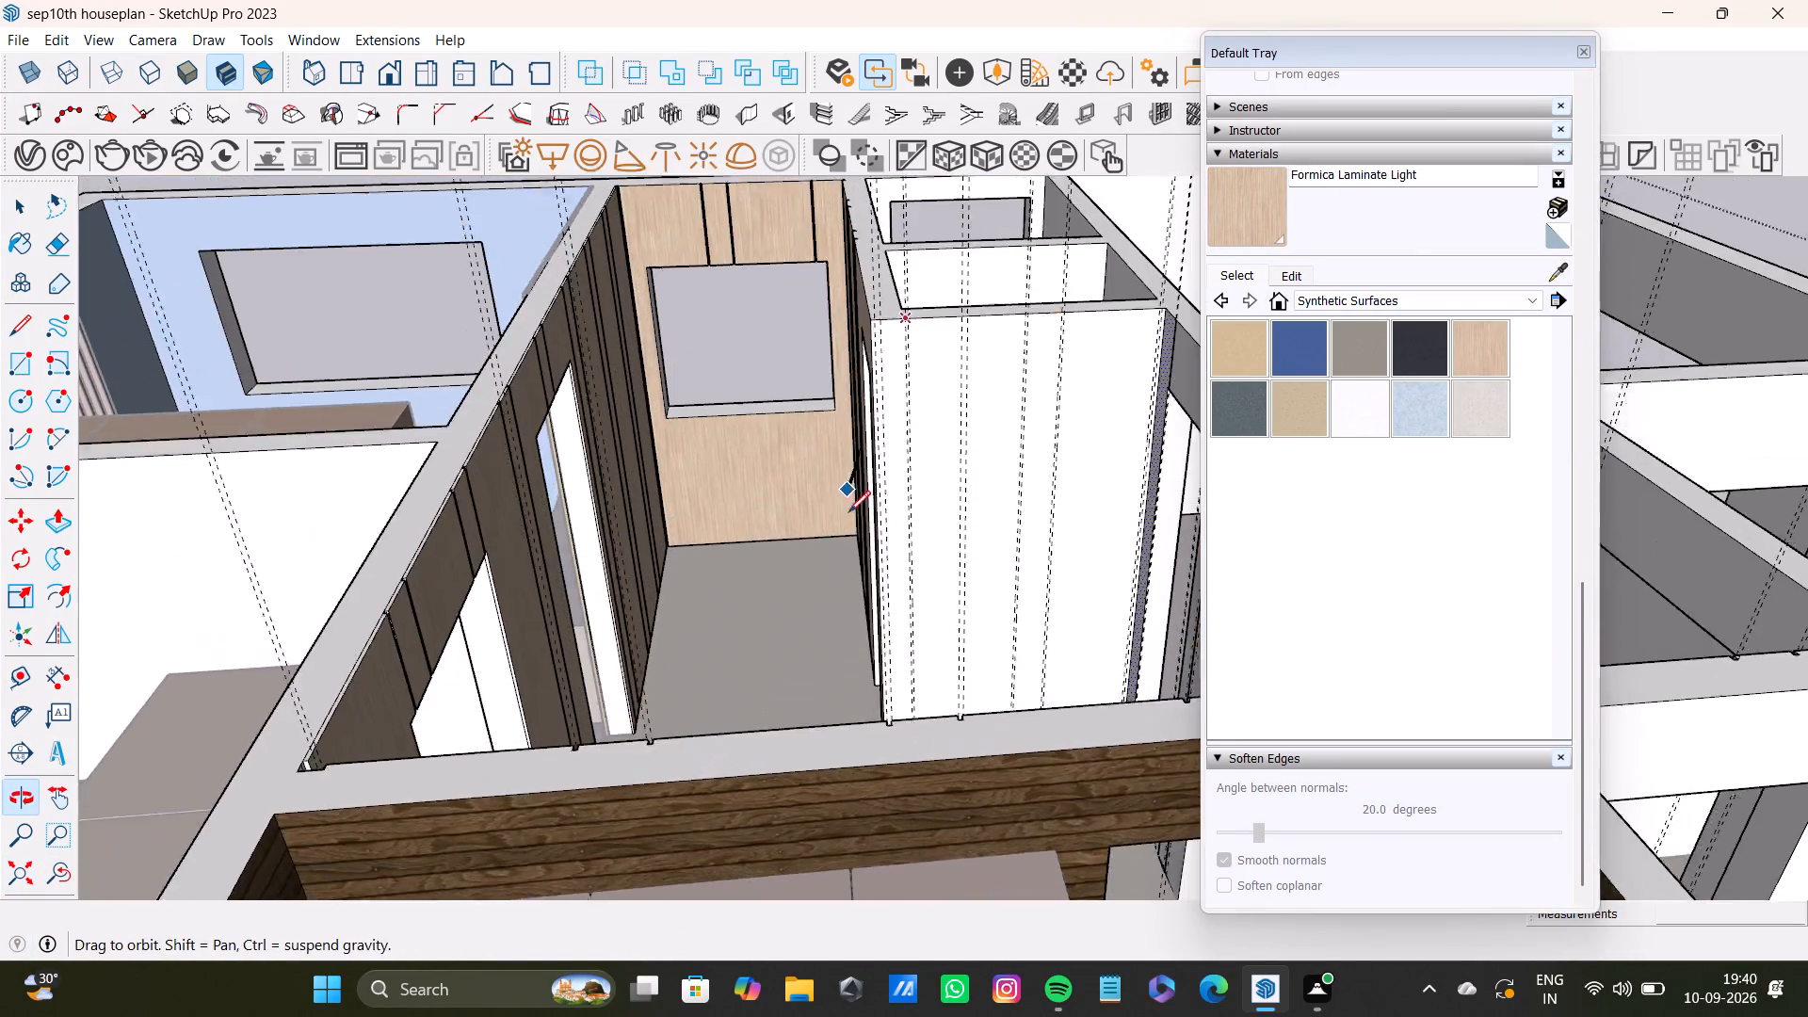
pyautogui.keyDown('shift'); pyautogui.moveTo(848, 512); pyautogui.dragTo(848, 511, button='middle'); pyautogui.keyUp('shift')
pyautogui.scroll(6, 862, 540)
pyautogui.keyDown('shift'); pyautogui.moveTo(932, 652); pyautogui.dragTo(938, 317, button='middle'); pyautogui.keyUp('shift')
pyautogui.scroll(2, 951, 440)
pyautogui.keyDown('shift'); pyautogui.moveTo(954, 778); pyautogui.dragTo(960, 726, button='middle'); pyautogui.keyUp('shift')
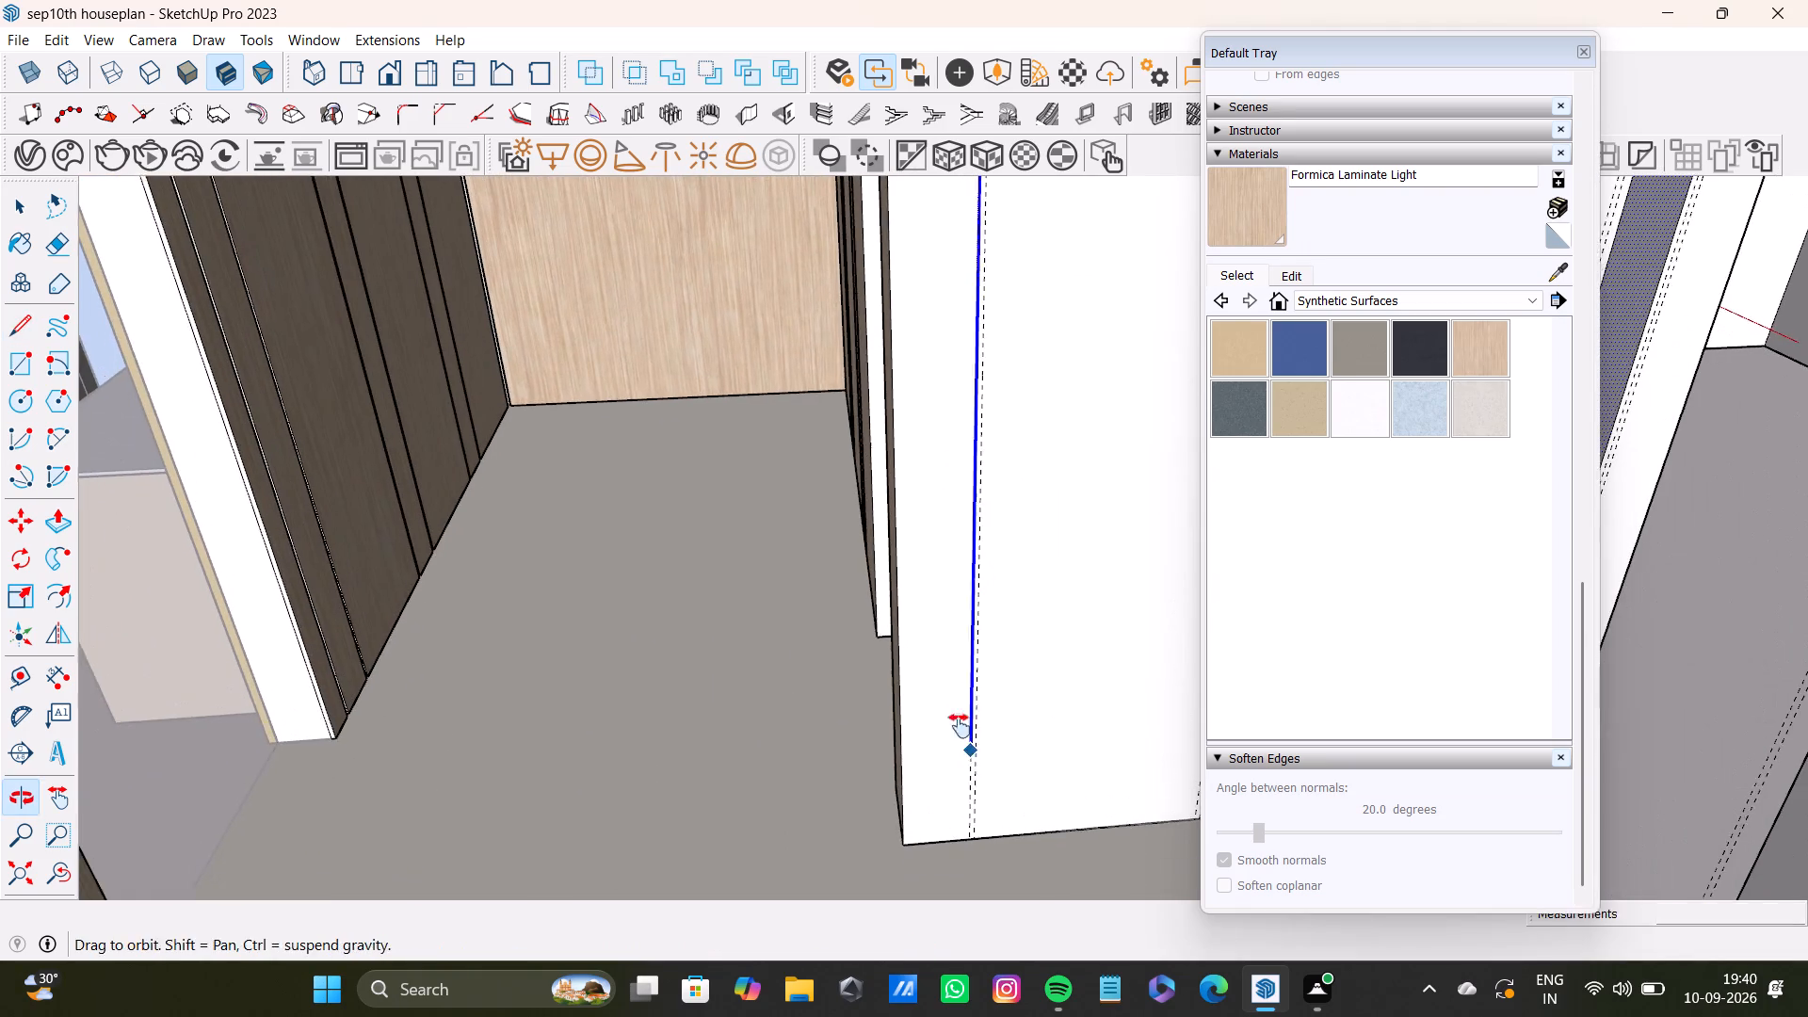
pyautogui.keyDown('shift'); pyautogui.moveTo(960, 726); pyautogui.dragTo(954, 691, button='middle'); pyautogui.keyUp('shift')
pyautogui.scroll(3, 963, 737)
pyautogui.click(972, 805)
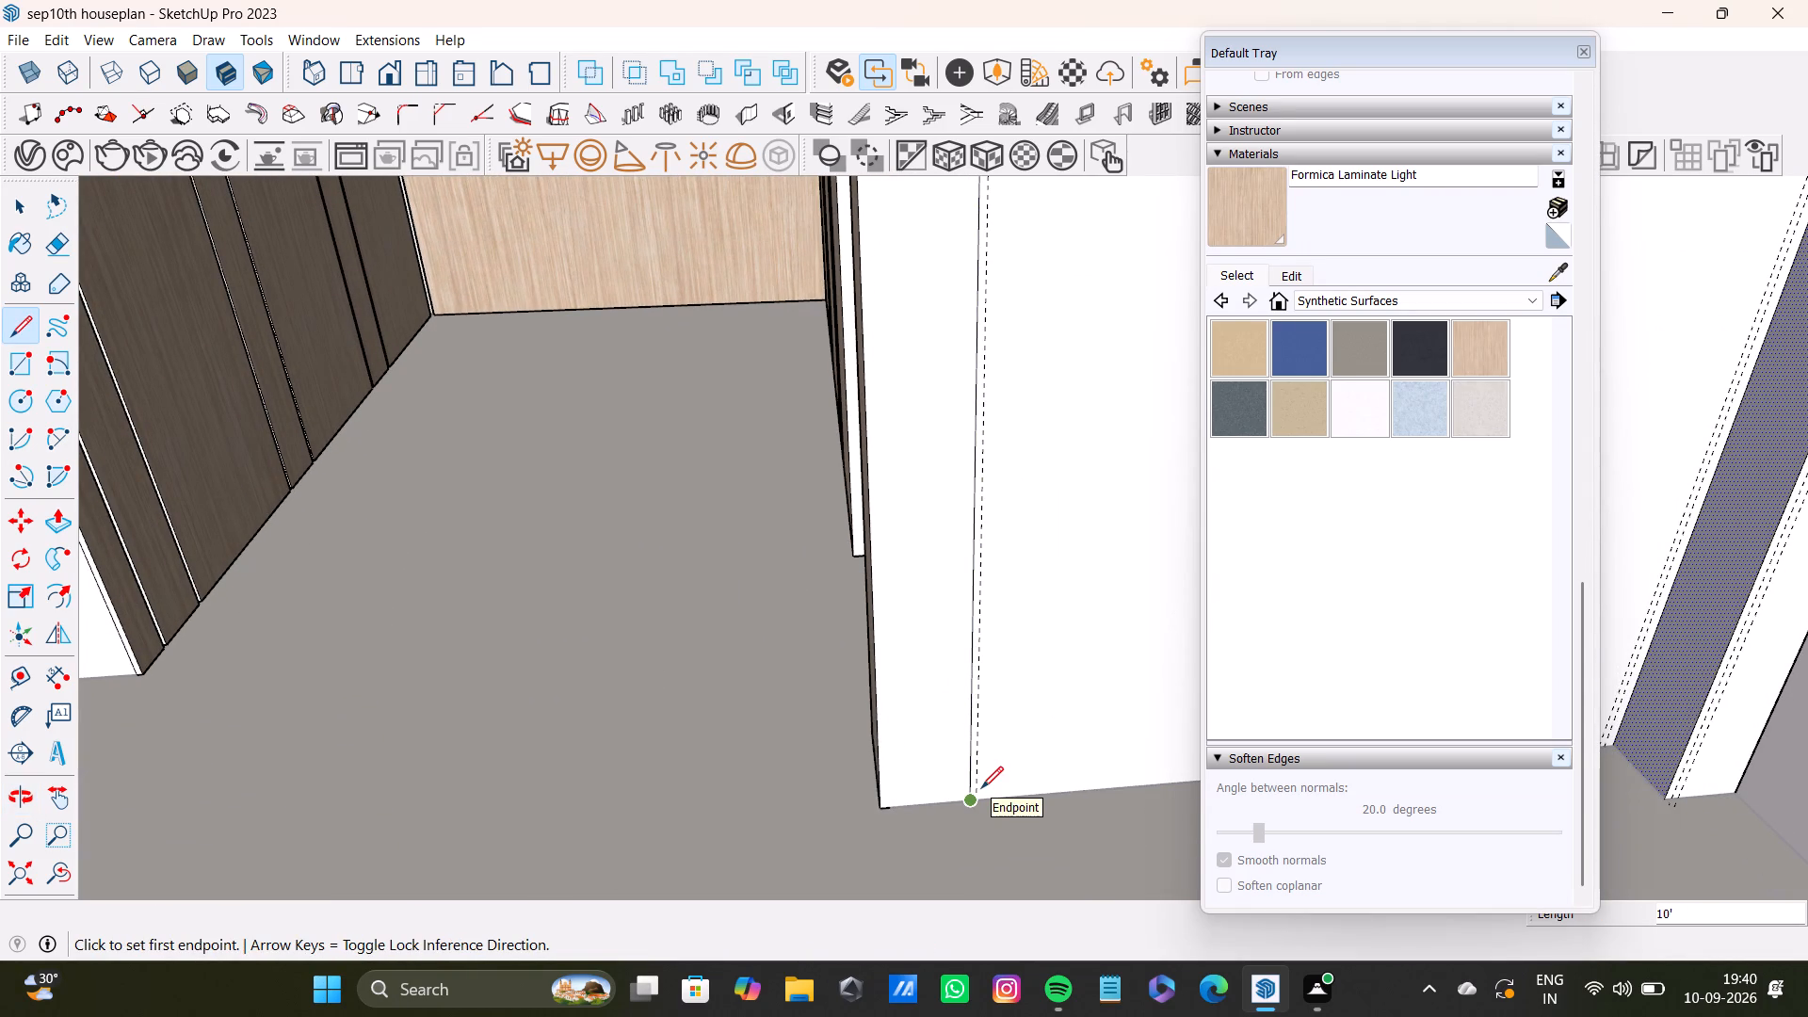
# Draw a vertical line along the other guide of the plain wall's first groove pair, from the wall's top edge to the floor.
pyautogui.scroll(-3, 899, 587)
pyautogui.keyDown('shift'); pyautogui.moveTo(981, 552); pyautogui.dragTo(970, 880, button='middle'); pyautogui.keyUp('shift')
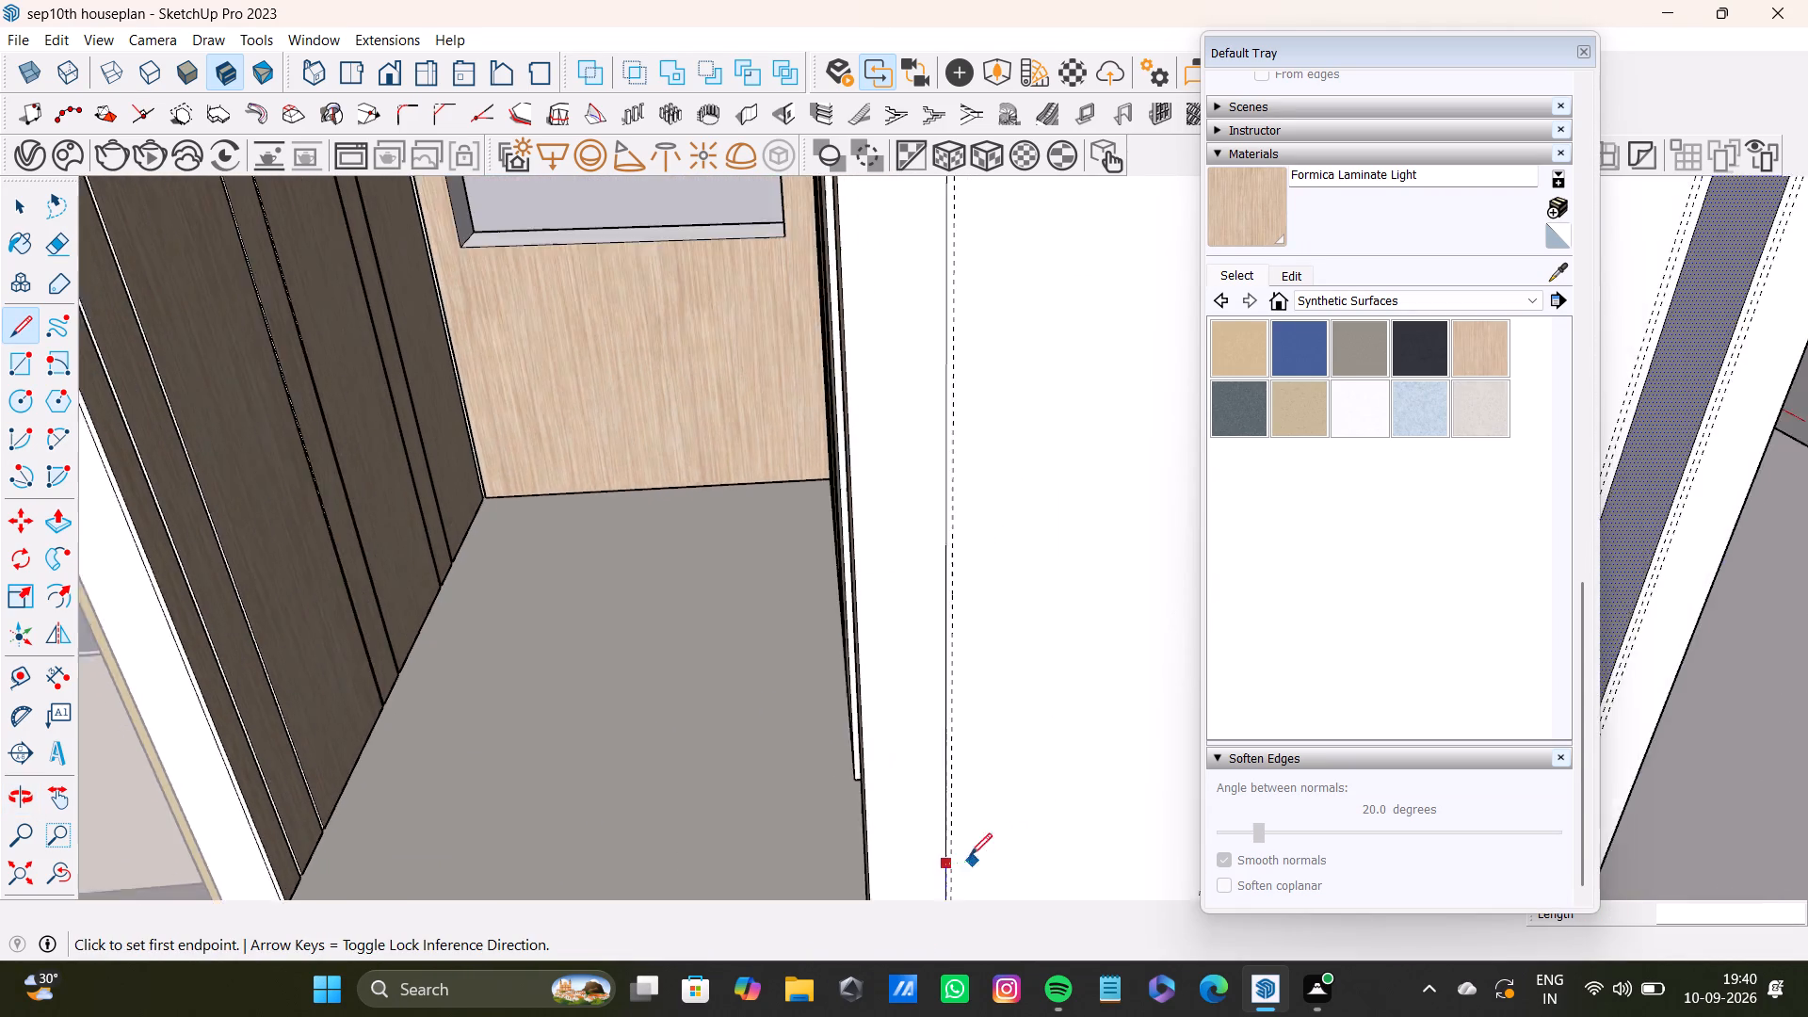
pyautogui.scroll(-4, 973, 724)
pyautogui.keyDown('shift'); pyautogui.moveTo(998, 475); pyautogui.dragTo(1007, 782, button='middle'); pyautogui.keyUp('shift')
pyautogui.press(';')
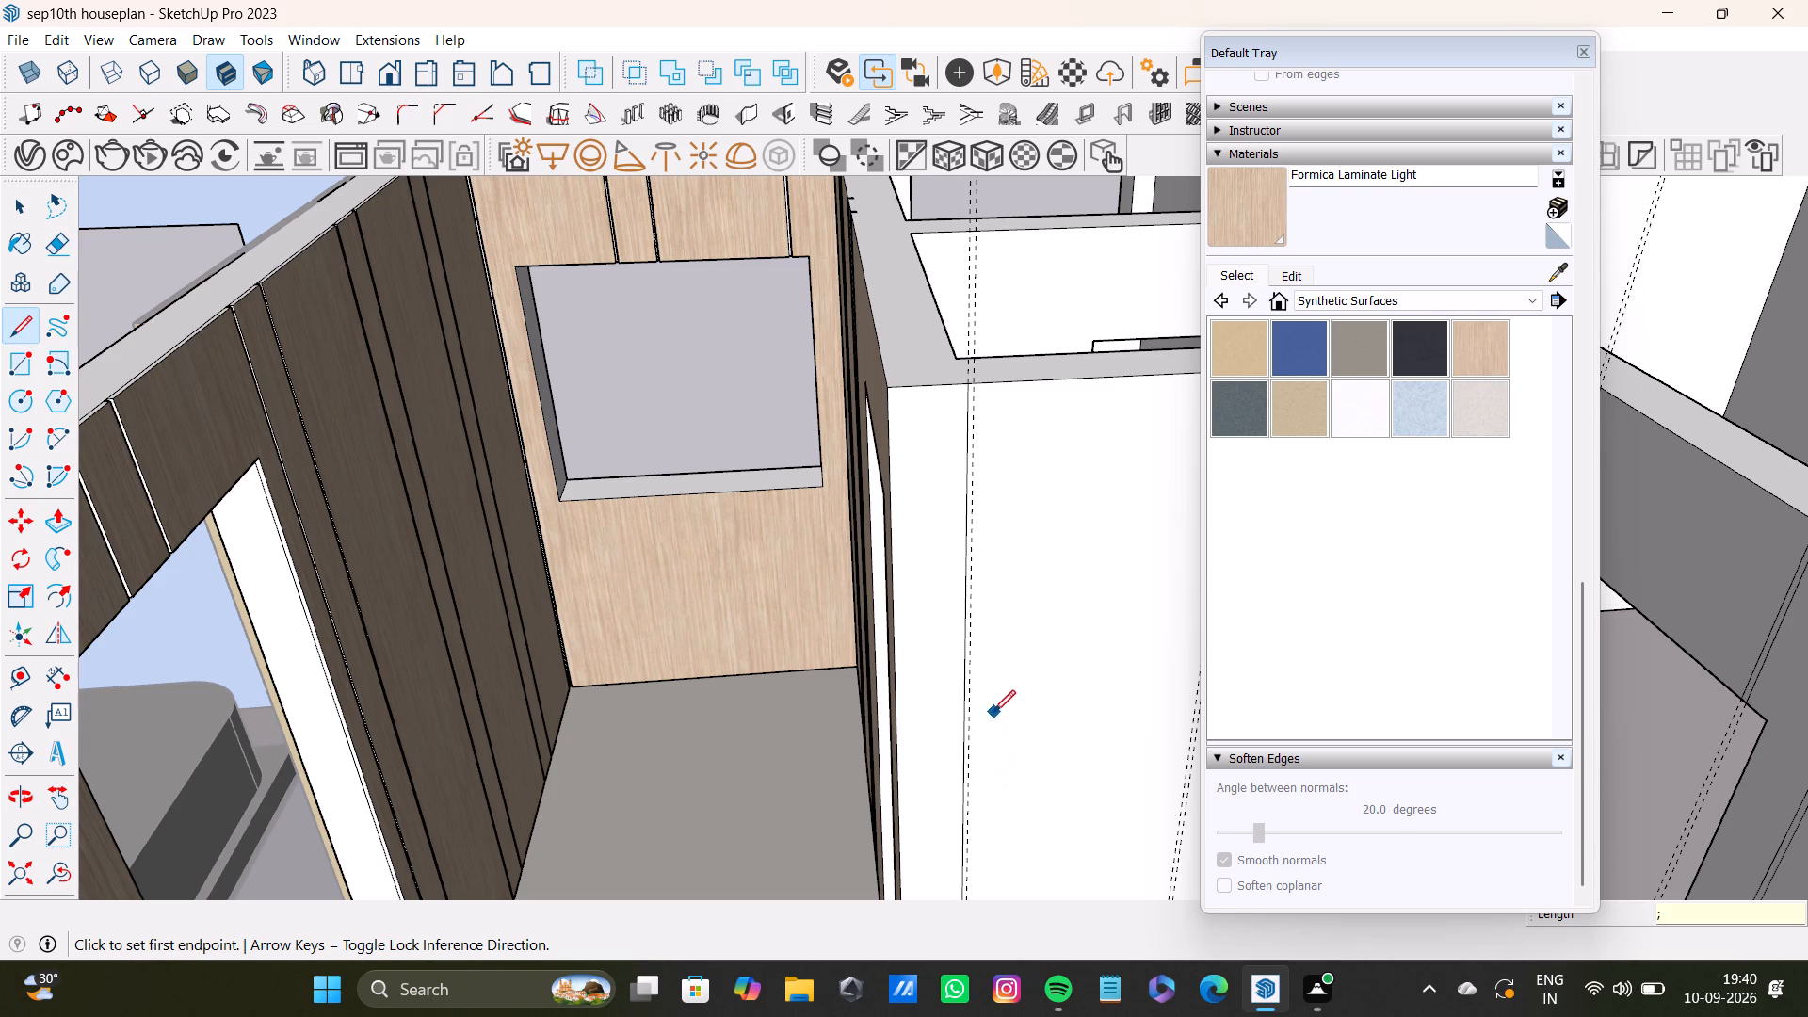
pyautogui.press('l')
pyautogui.scroll(13, 1008, 374)
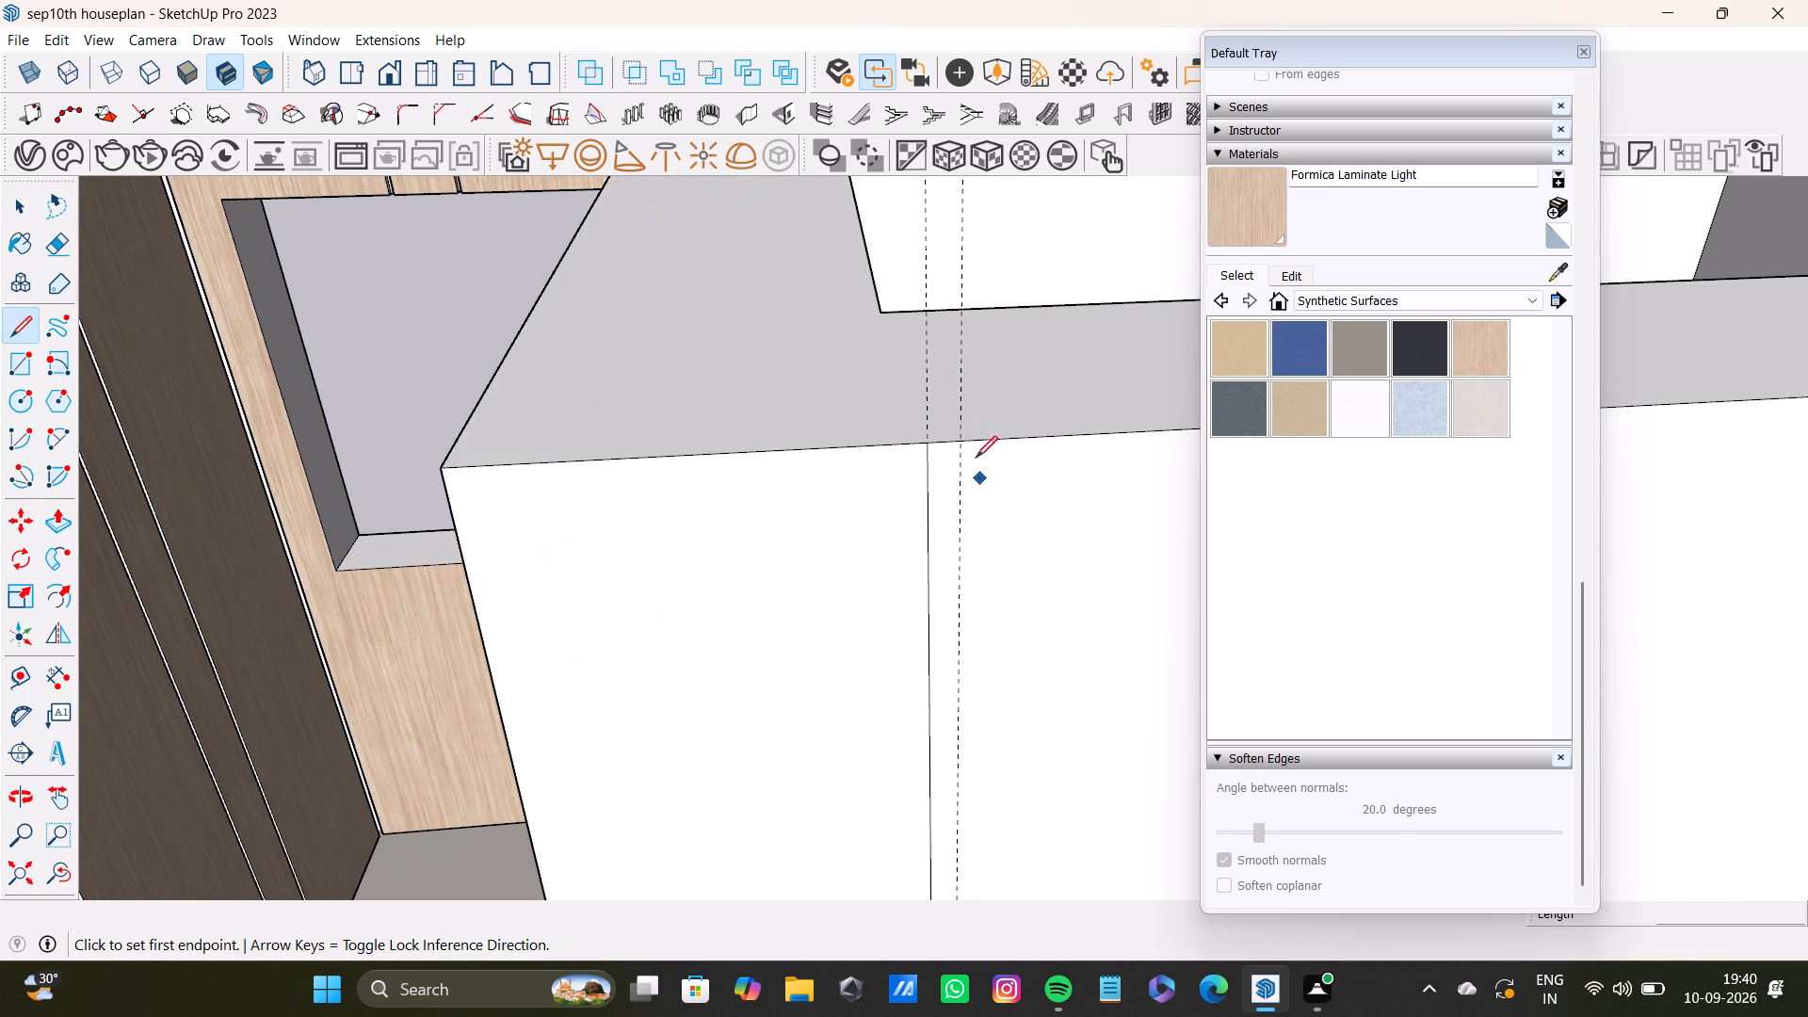
pyautogui.click(961, 443)
pyautogui.scroll(-4, 965, 672)
pyautogui.keyDown('shift'); pyautogui.moveTo(978, 763); pyautogui.dragTo(920, 276, button='middle'); pyautogui.keyUp('shift')
pyautogui.keyDown('shift'); pyautogui.scroll(1, 921, 218); pyautogui.keyUp('shift')
pyautogui.scroll(-3, 929, 475)
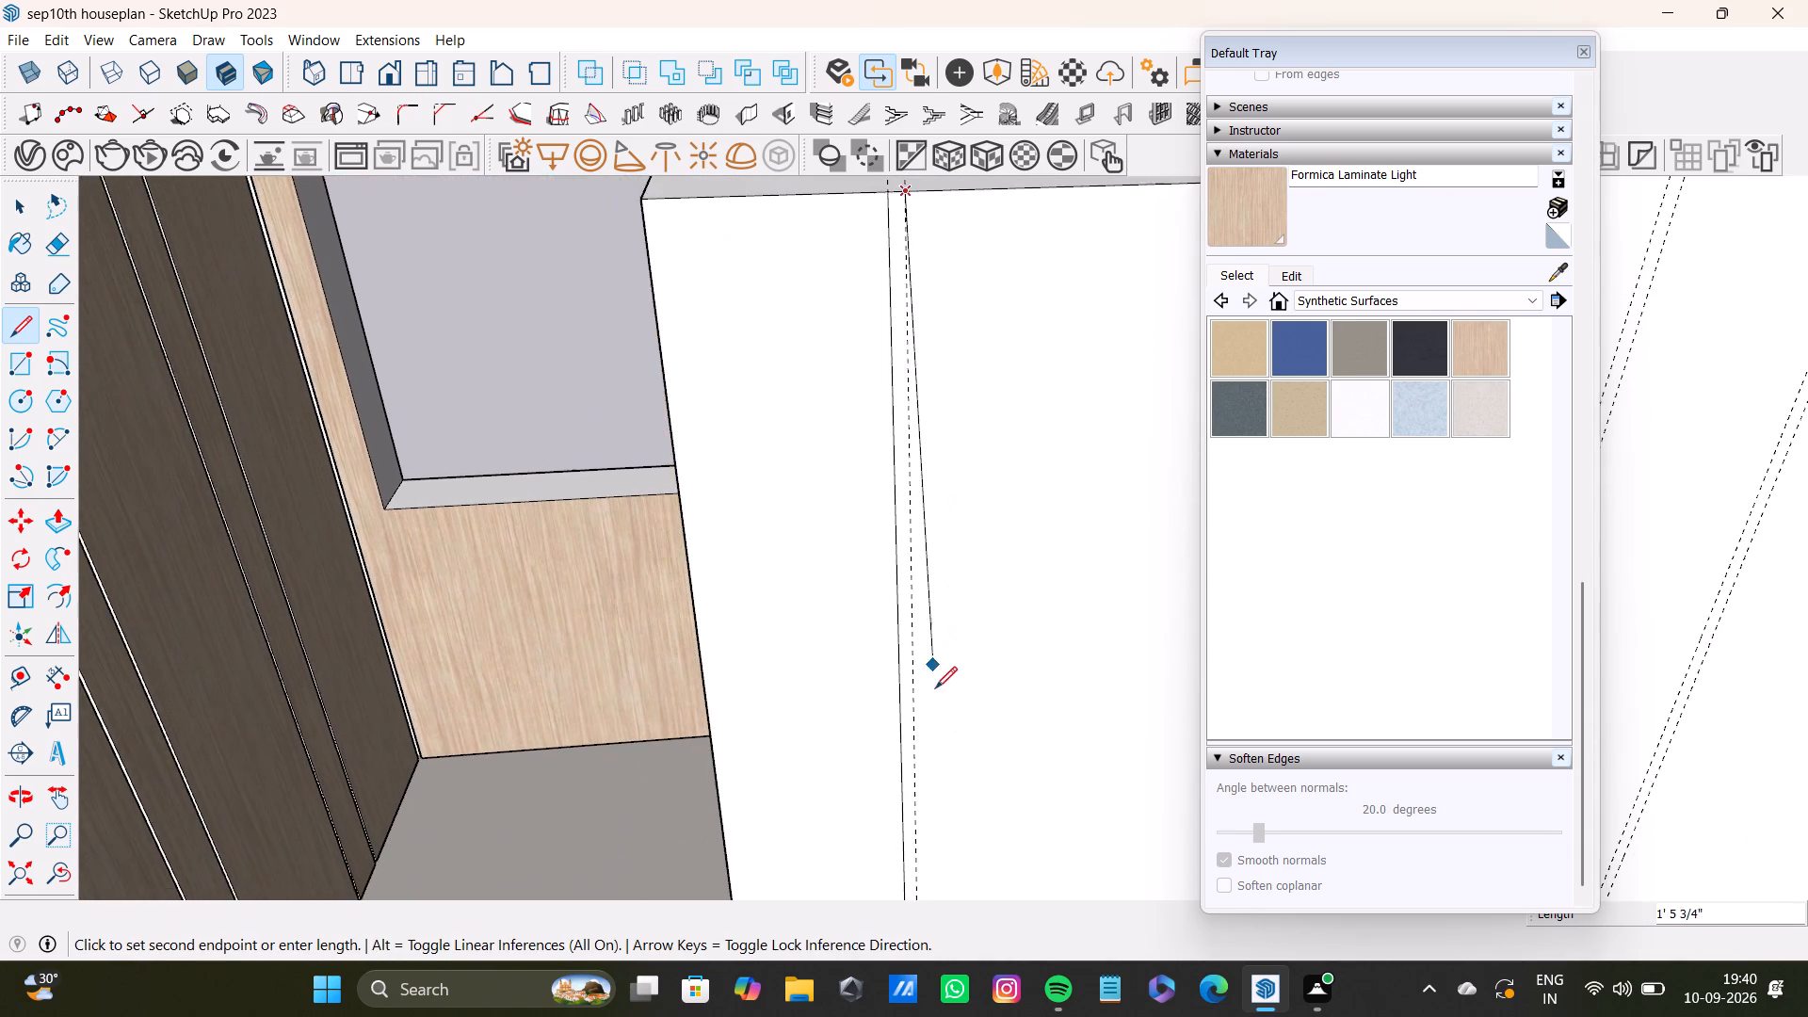
pyautogui.scroll(-3, 935, 688)
pyautogui.moveTo(937, 799); pyautogui.dragTo(924, 686, button='middle')
pyautogui.press('Up')
pyautogui.scroll(-2, 904, 771)
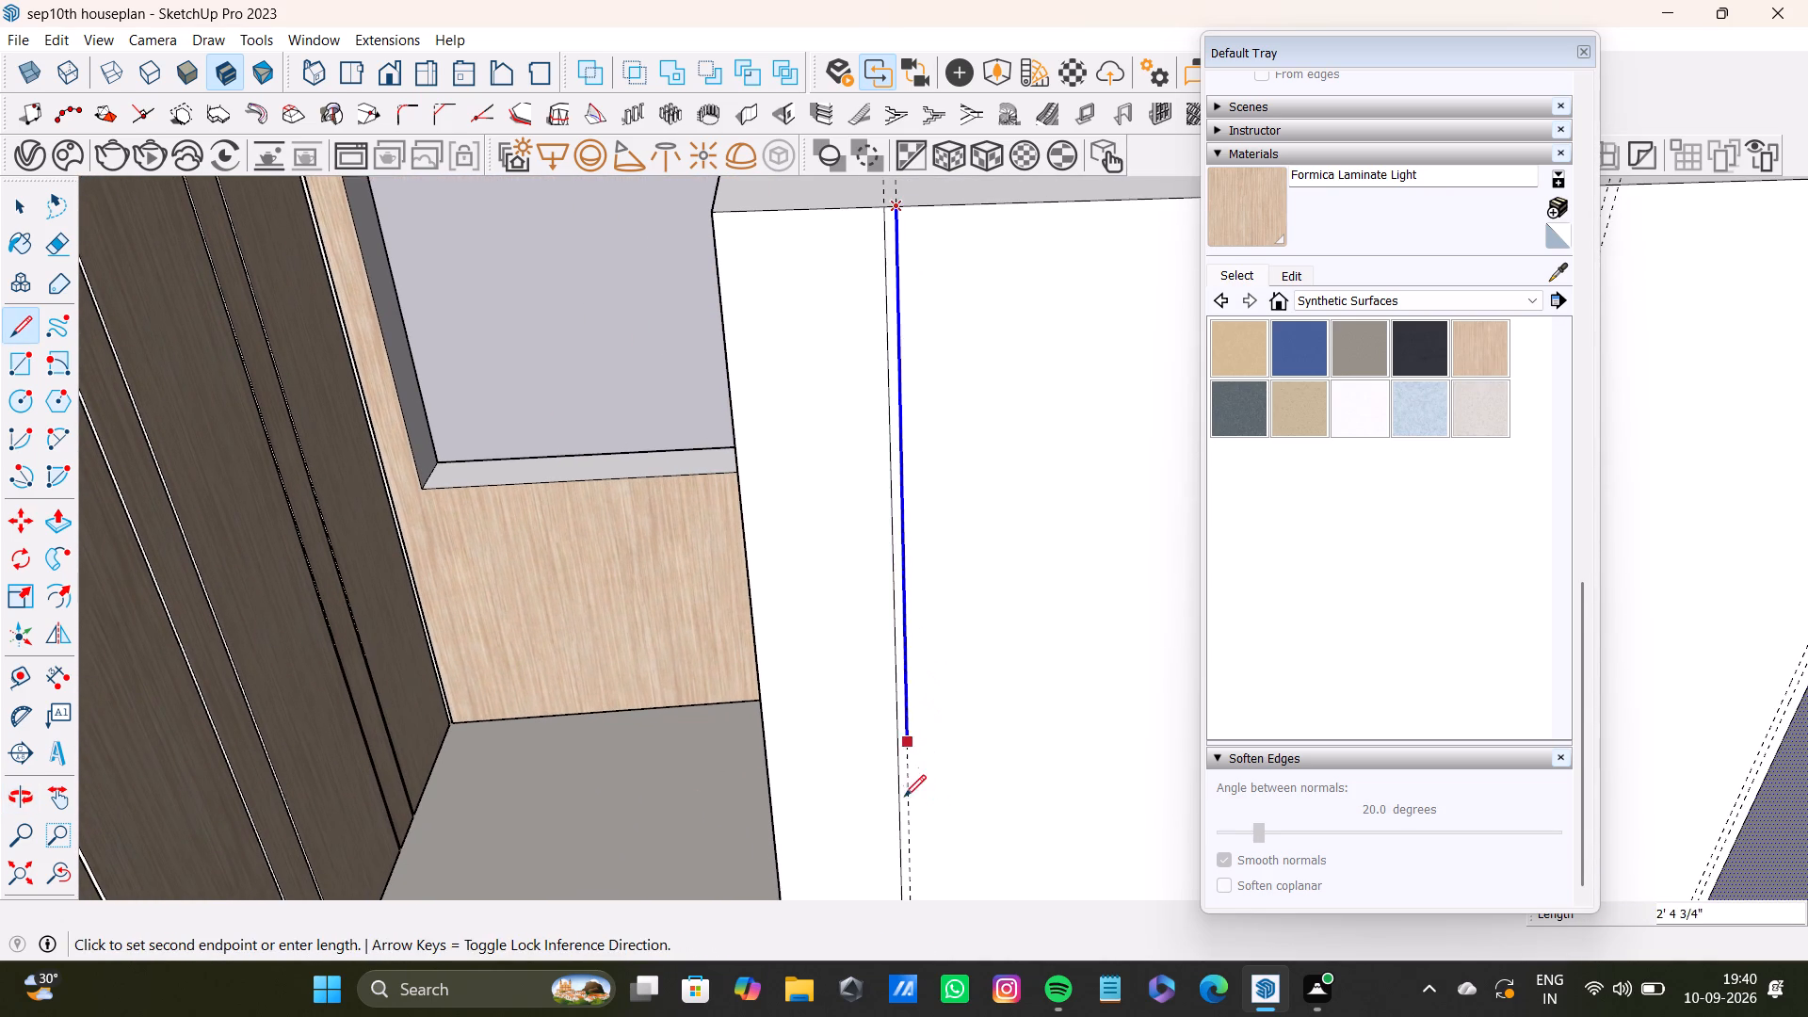
pyautogui.scroll(-1, 904, 797)
pyautogui.moveTo(916, 818); pyautogui.dragTo(896, 330, button='middle')
pyautogui.keyDown('shift'); pyautogui.scroll(1, 902, 250); pyautogui.keyUp('shift')
pyautogui.scroll(-3, 891, 489)
pyautogui.keyDown('shift'); pyautogui.moveTo(896, 680); pyautogui.dragTo(900, 347, button='middle'); pyautogui.keyUp('shift')
pyautogui.scroll(6, 888, 468)
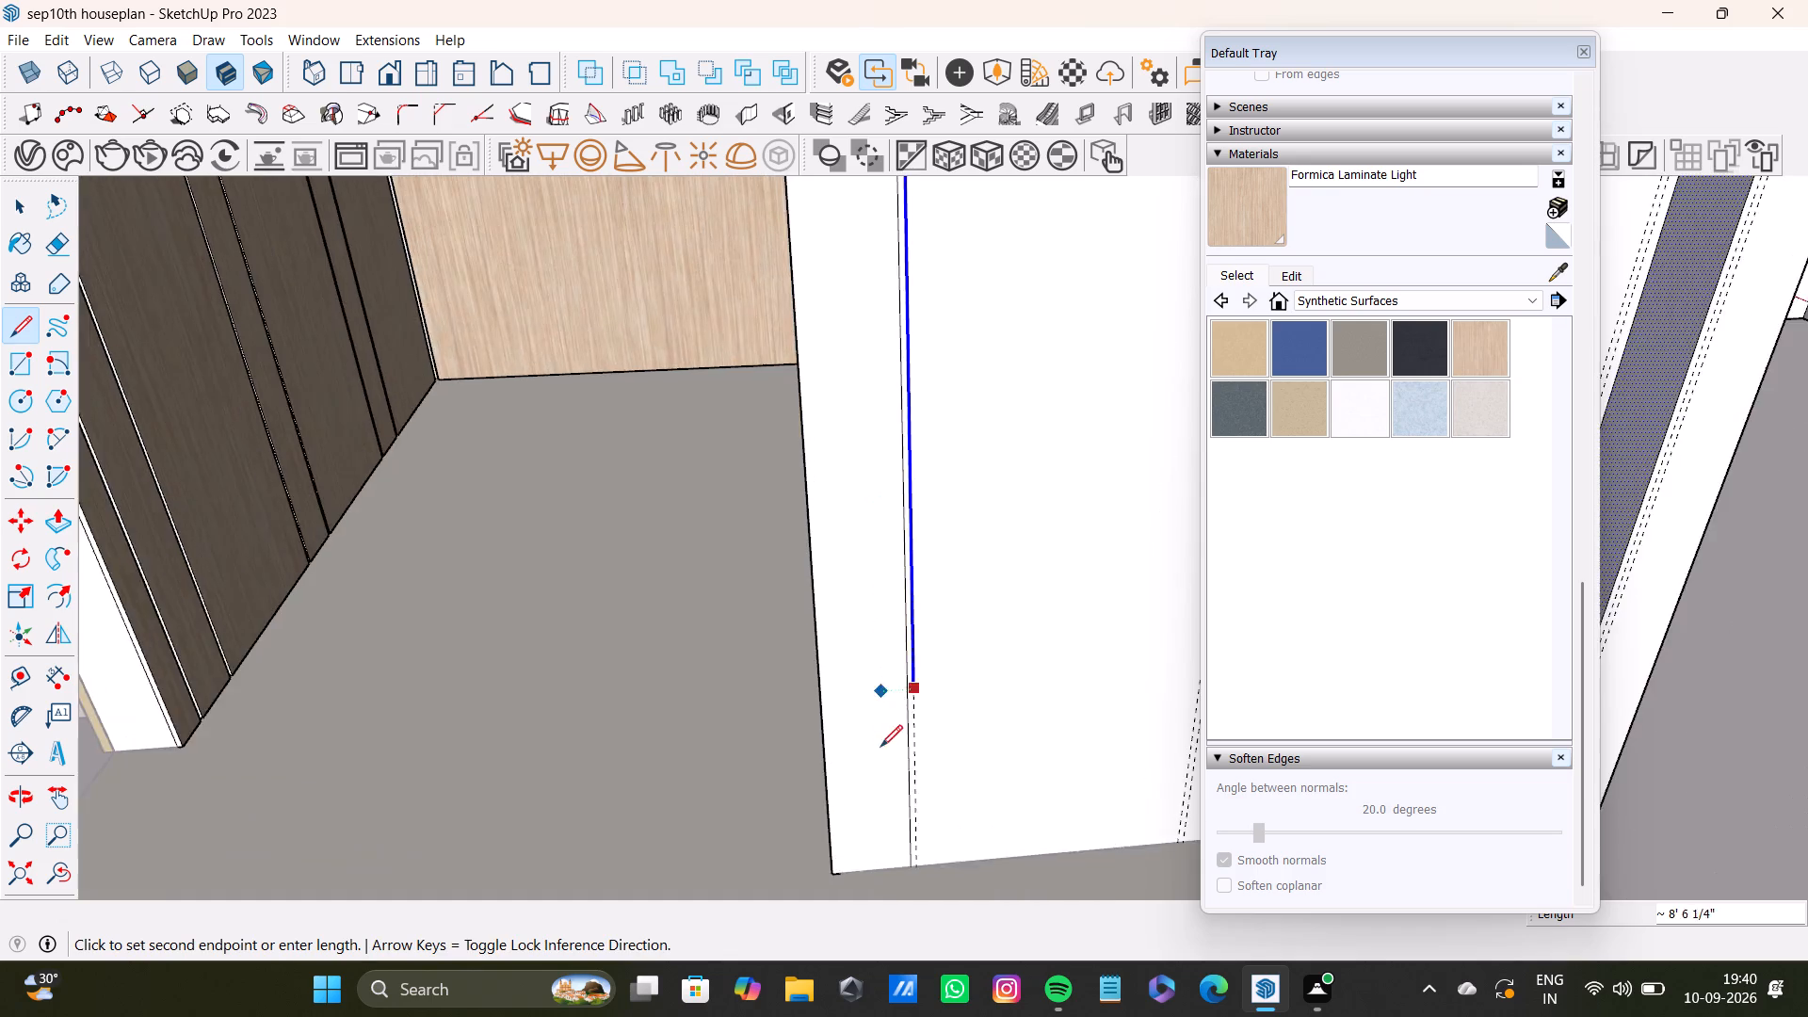
pyautogui.scroll(1, 880, 747)
pyautogui.keyDown('shift'); pyautogui.moveTo(903, 827); pyautogui.dragTo(898, 678, button='middle'); pyautogui.keyUp('shift')
pyautogui.scroll(2, 911, 726)
pyautogui.click(934, 816)
pyautogui.press('space')
# Draw a full-height vertical line along the first guide of the plain wall's second groove pair, from top edge to floor.
pyautogui.scroll(-3, 931, 810)
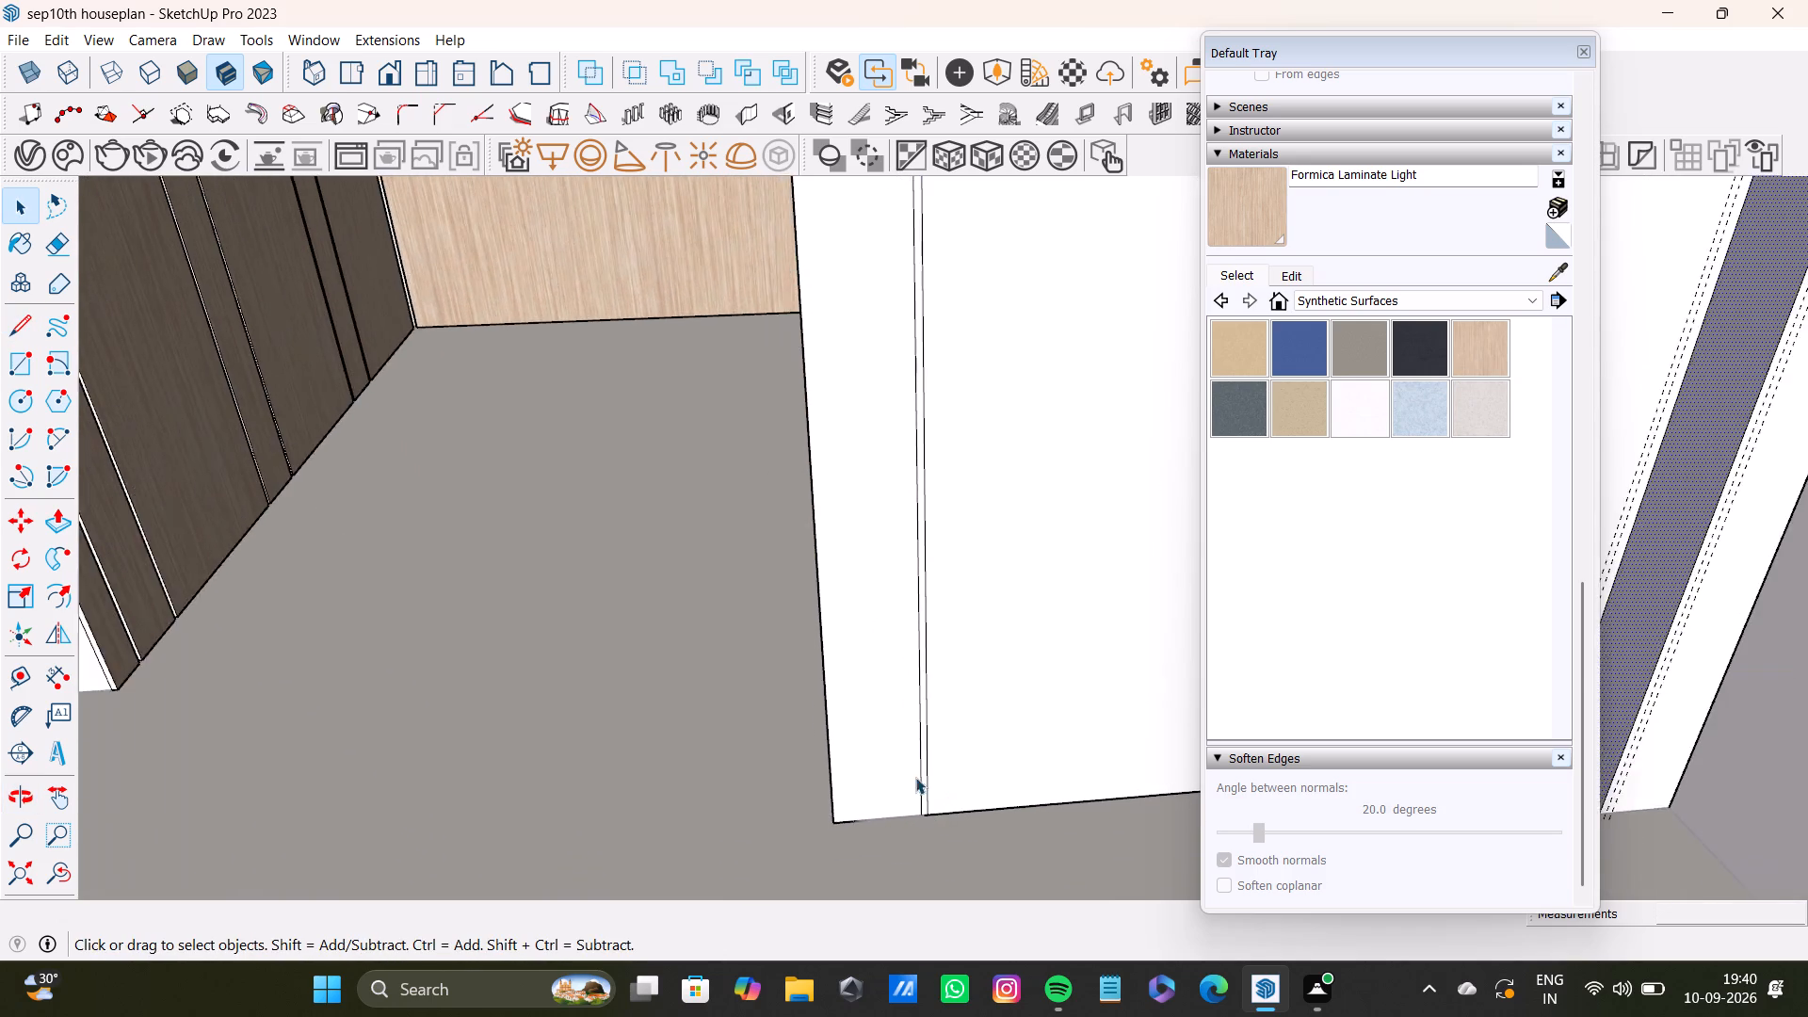
pyautogui.scroll(-4, 915, 777)
pyautogui.keyDown('shift'); pyautogui.moveTo(979, 487); pyautogui.dragTo(815, 766, button='middle'); pyautogui.keyUp('shift')
pyautogui.press('l')
pyautogui.press(';')
pyautogui.scroll(-4, 899, 560)
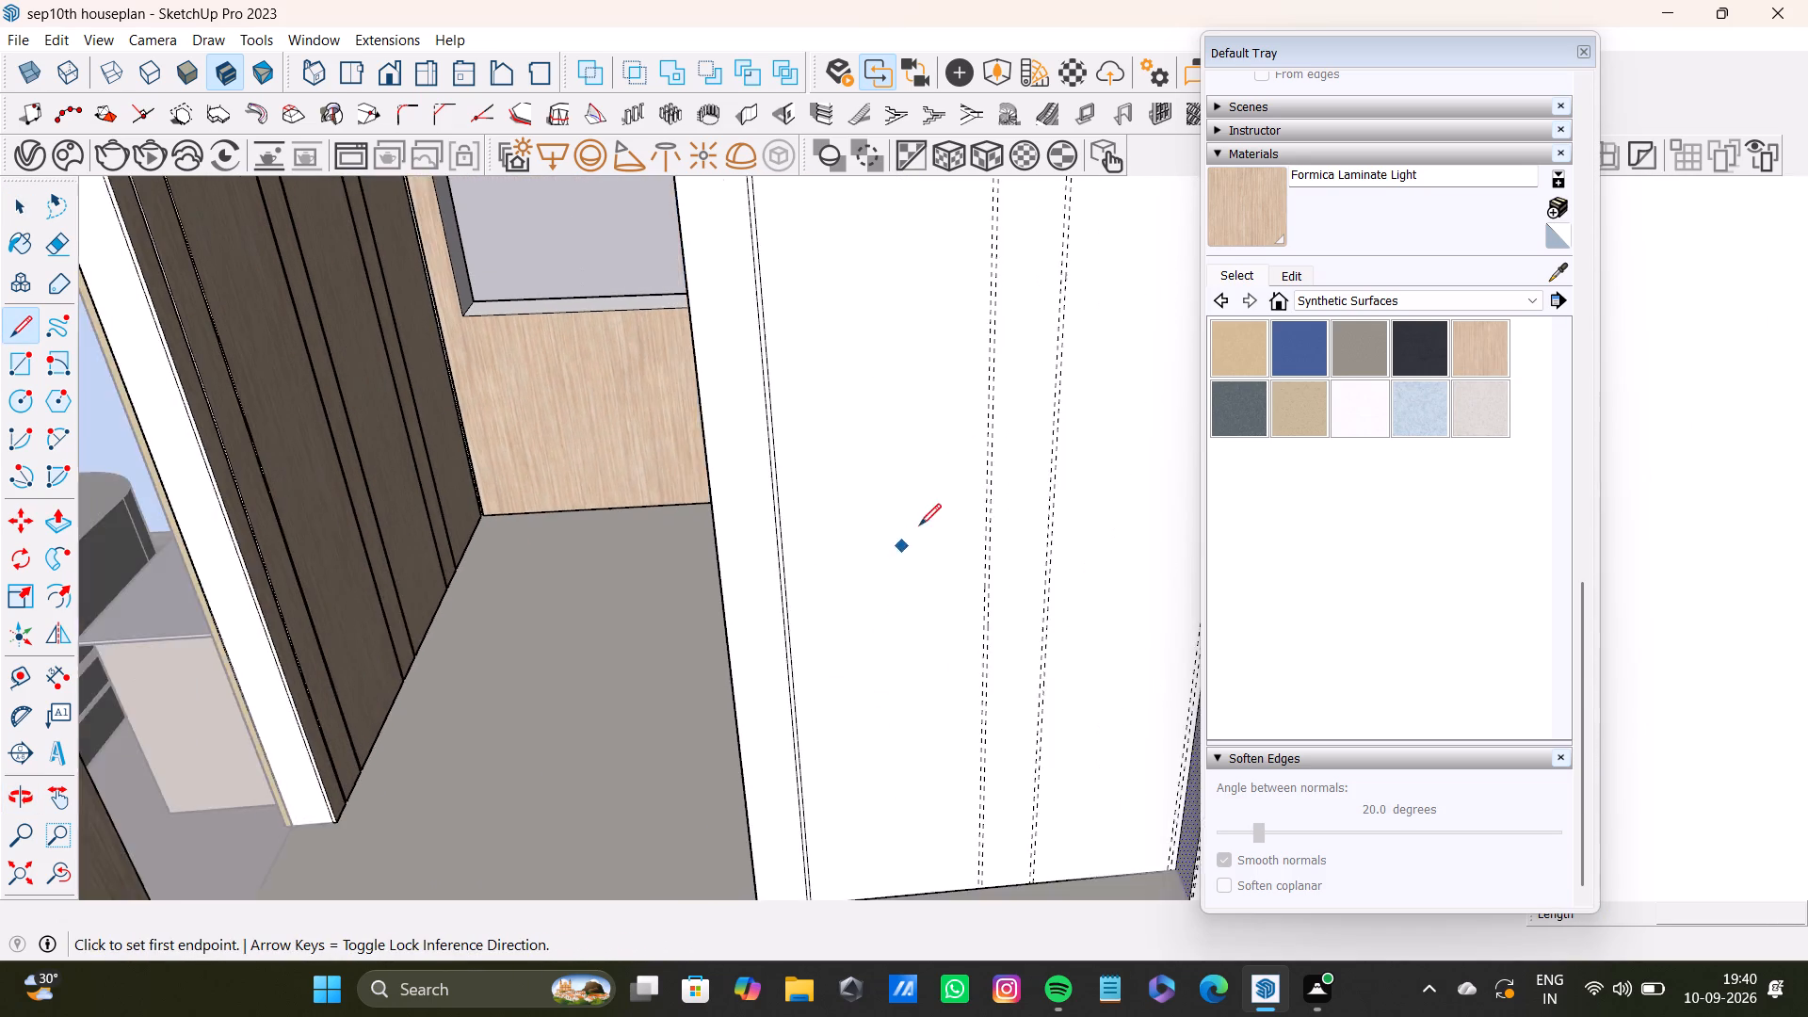
pyautogui.keyDown('shift'); pyautogui.moveTo(960, 409); pyautogui.dragTo(960, 856, button='middle'); pyautogui.keyUp('shift')
pyautogui.scroll(14, 980, 547)
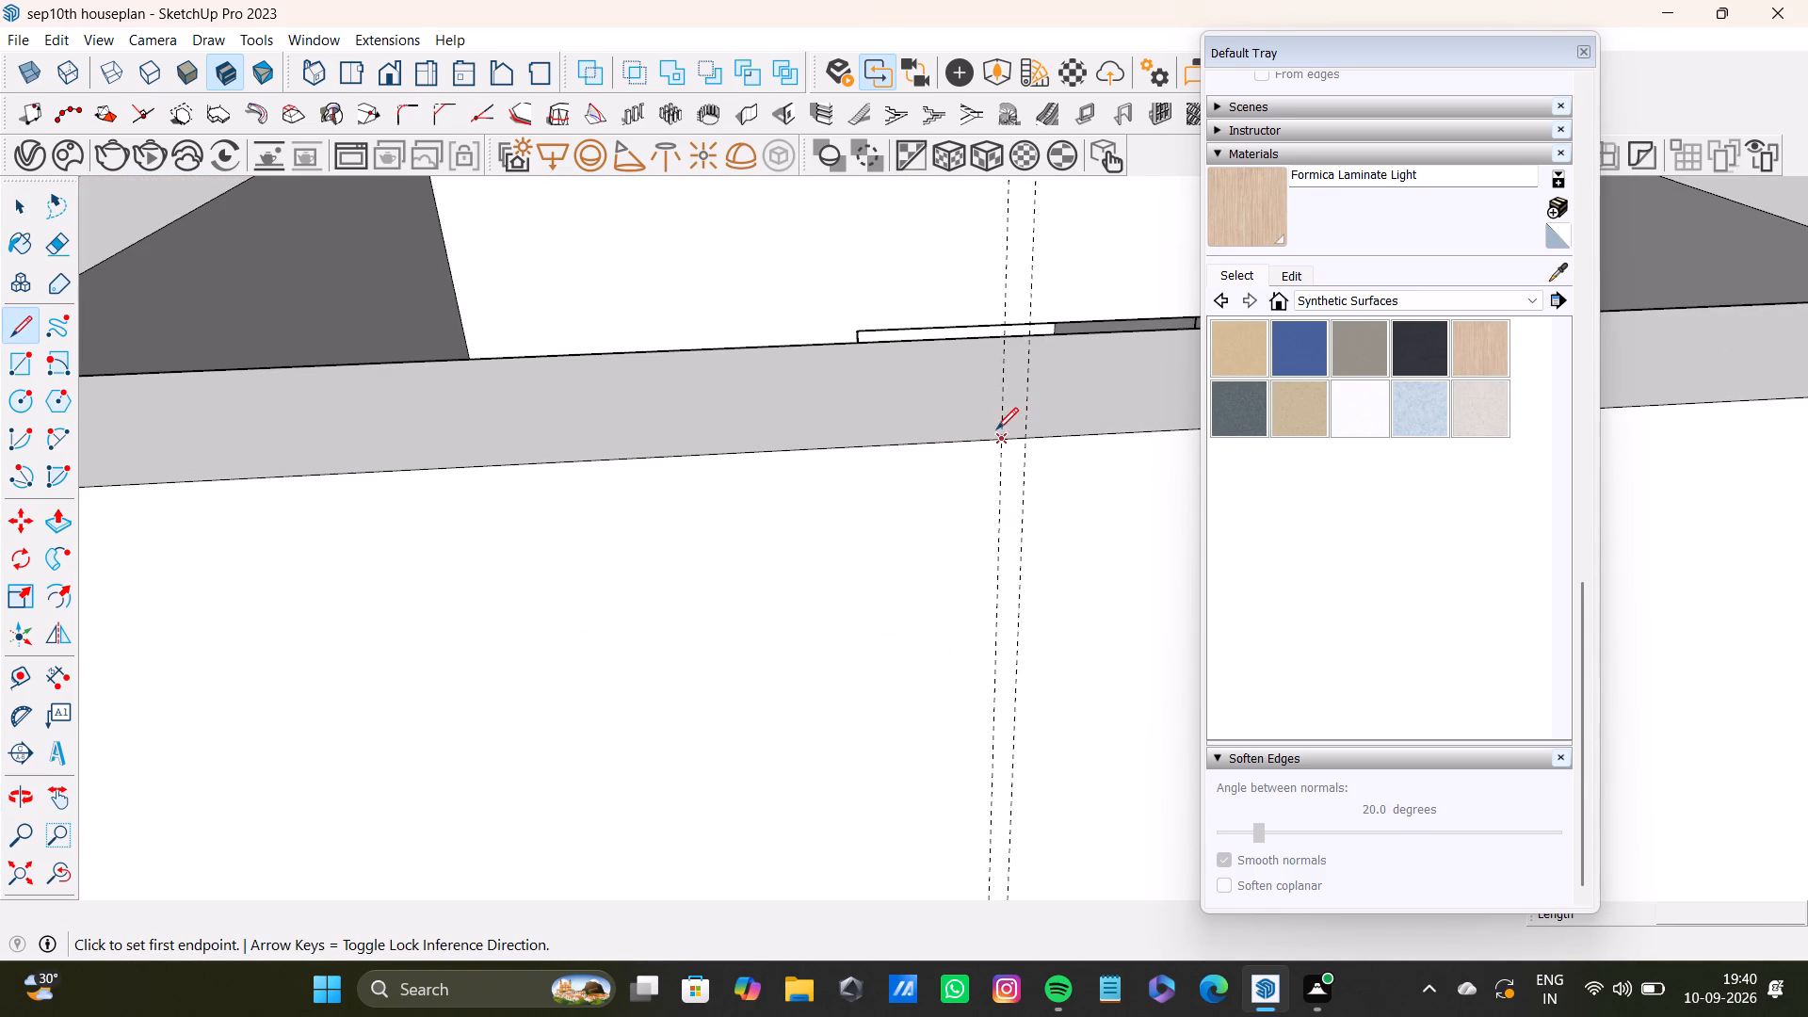
pyautogui.click(1000, 432)
pyautogui.scroll(-4, 1015, 707)
pyautogui.press('Up')
pyautogui.scroll(-4, 995, 751)
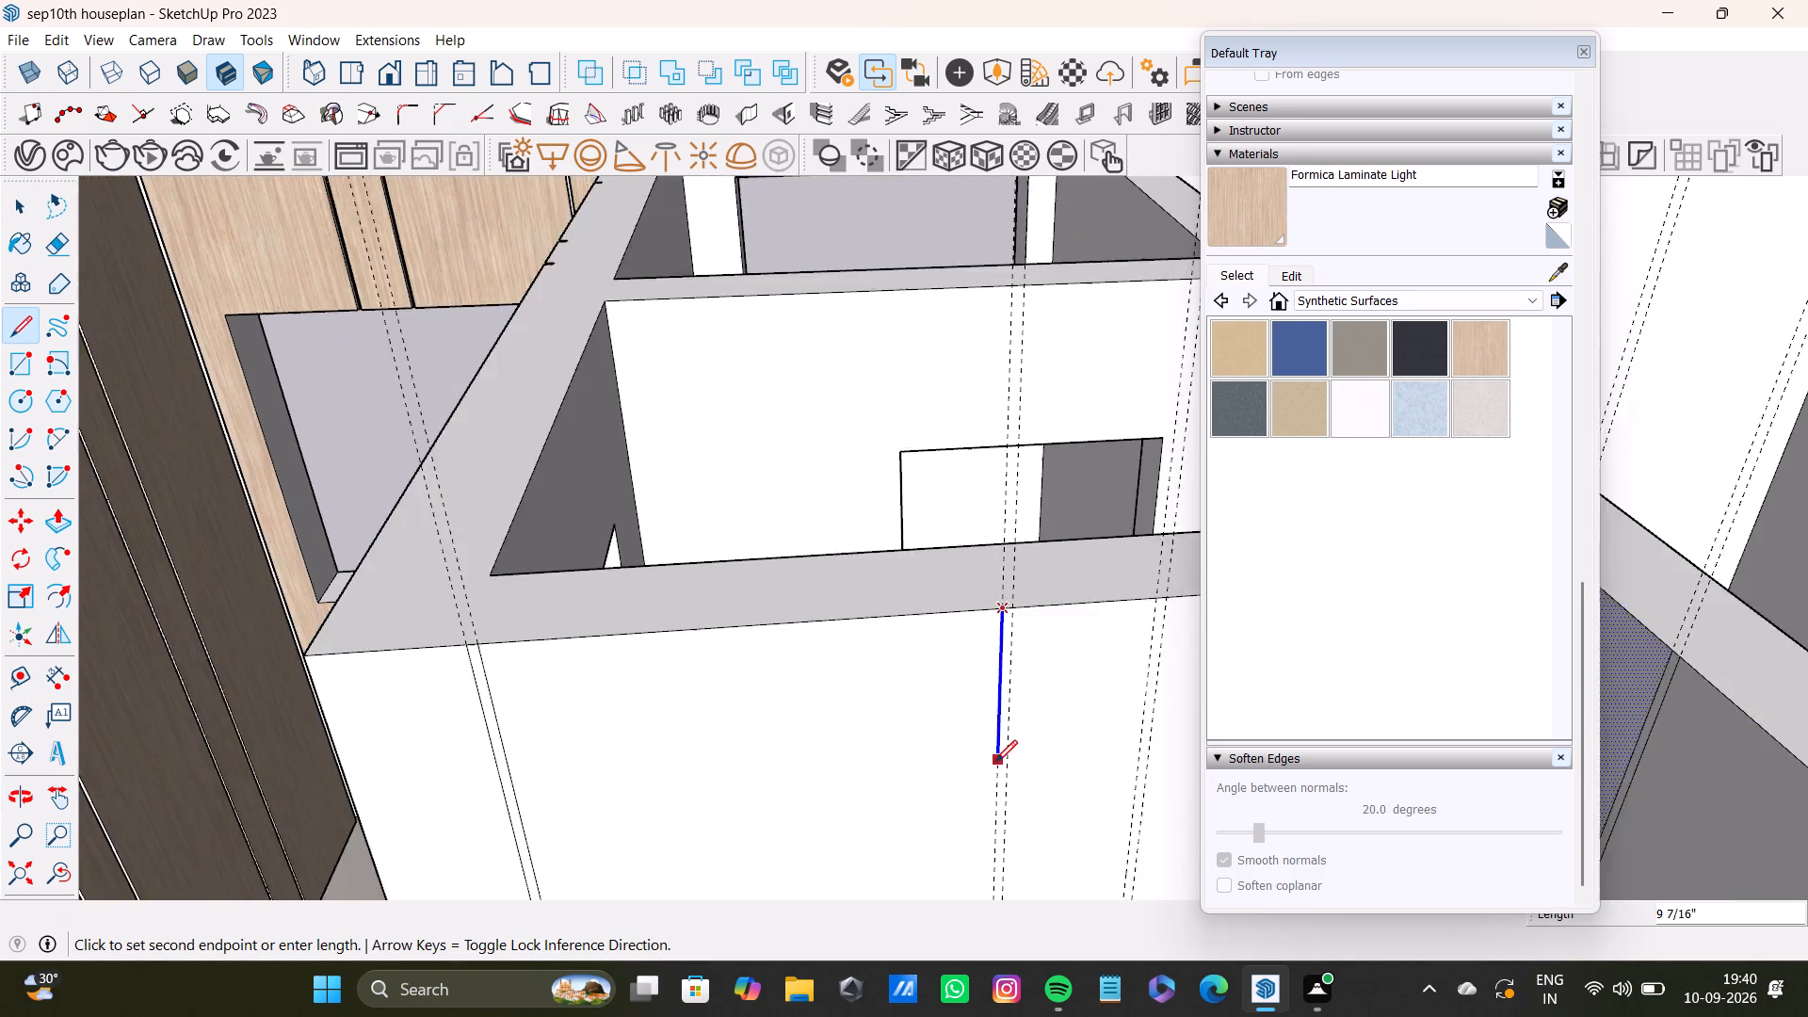
pyautogui.scroll(-3, 995, 762)
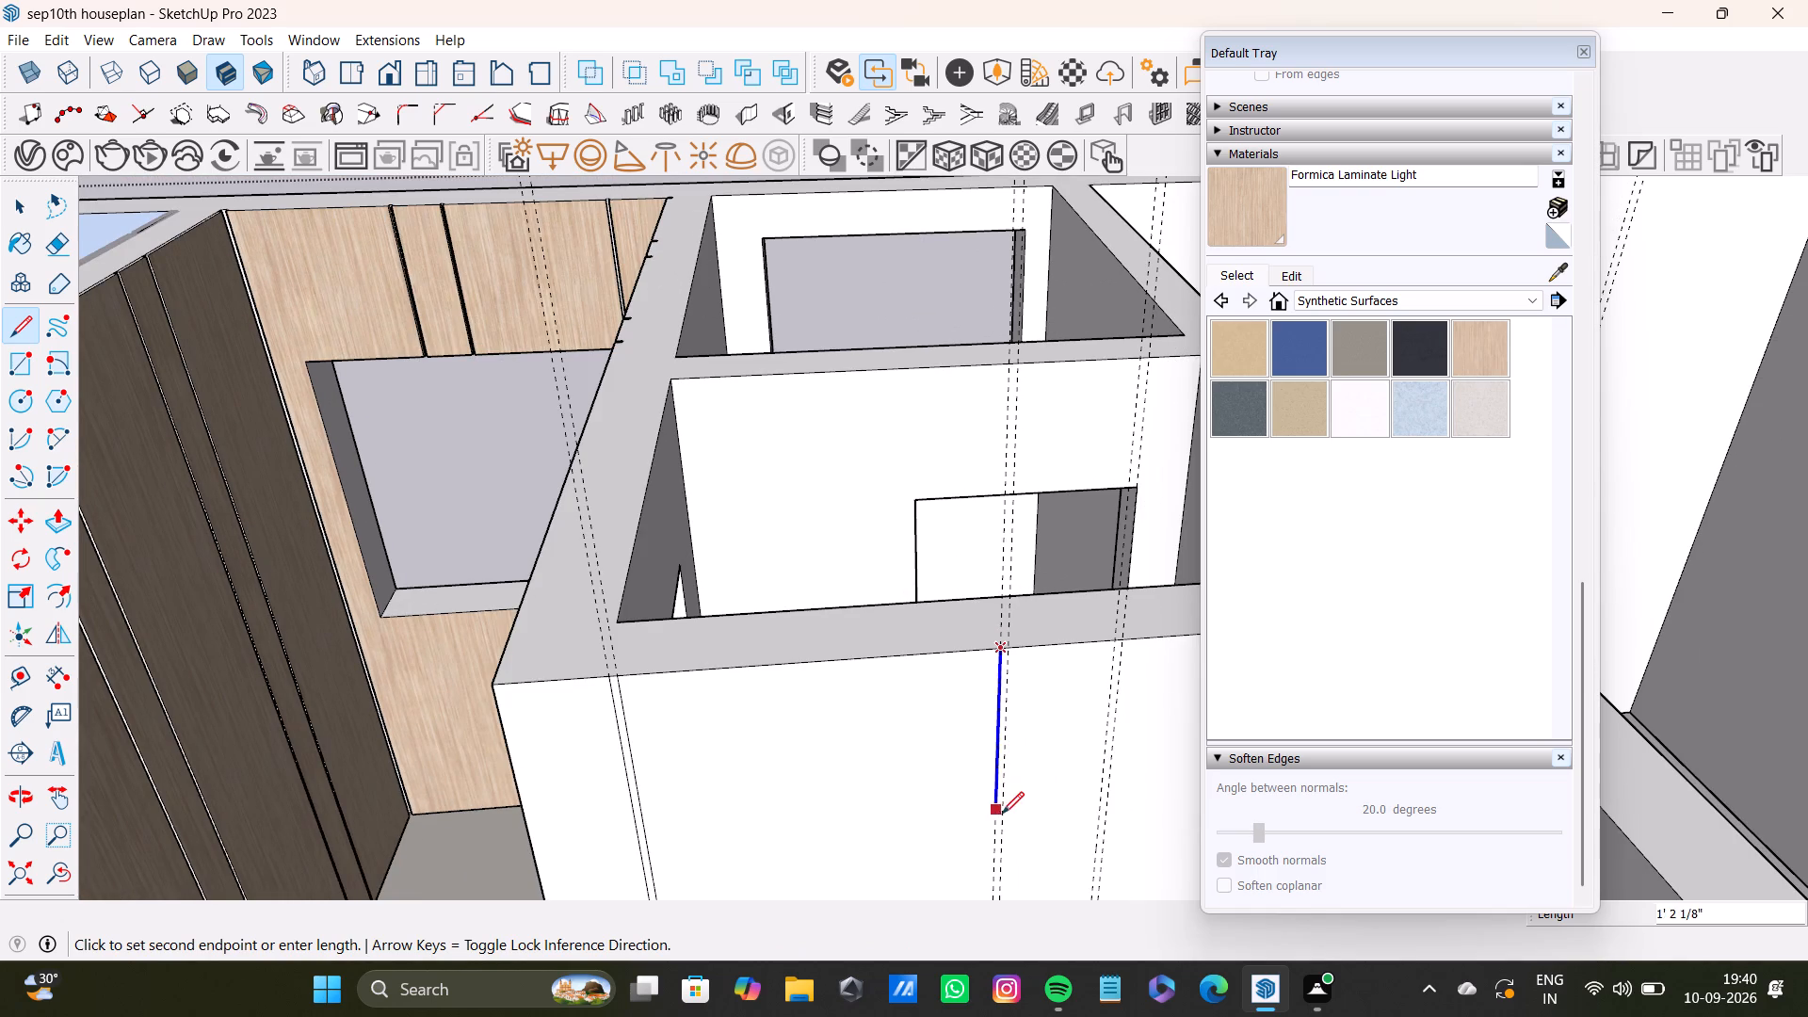
pyautogui.moveTo(1002, 815); pyautogui.dragTo(1006, 432, button='middle')
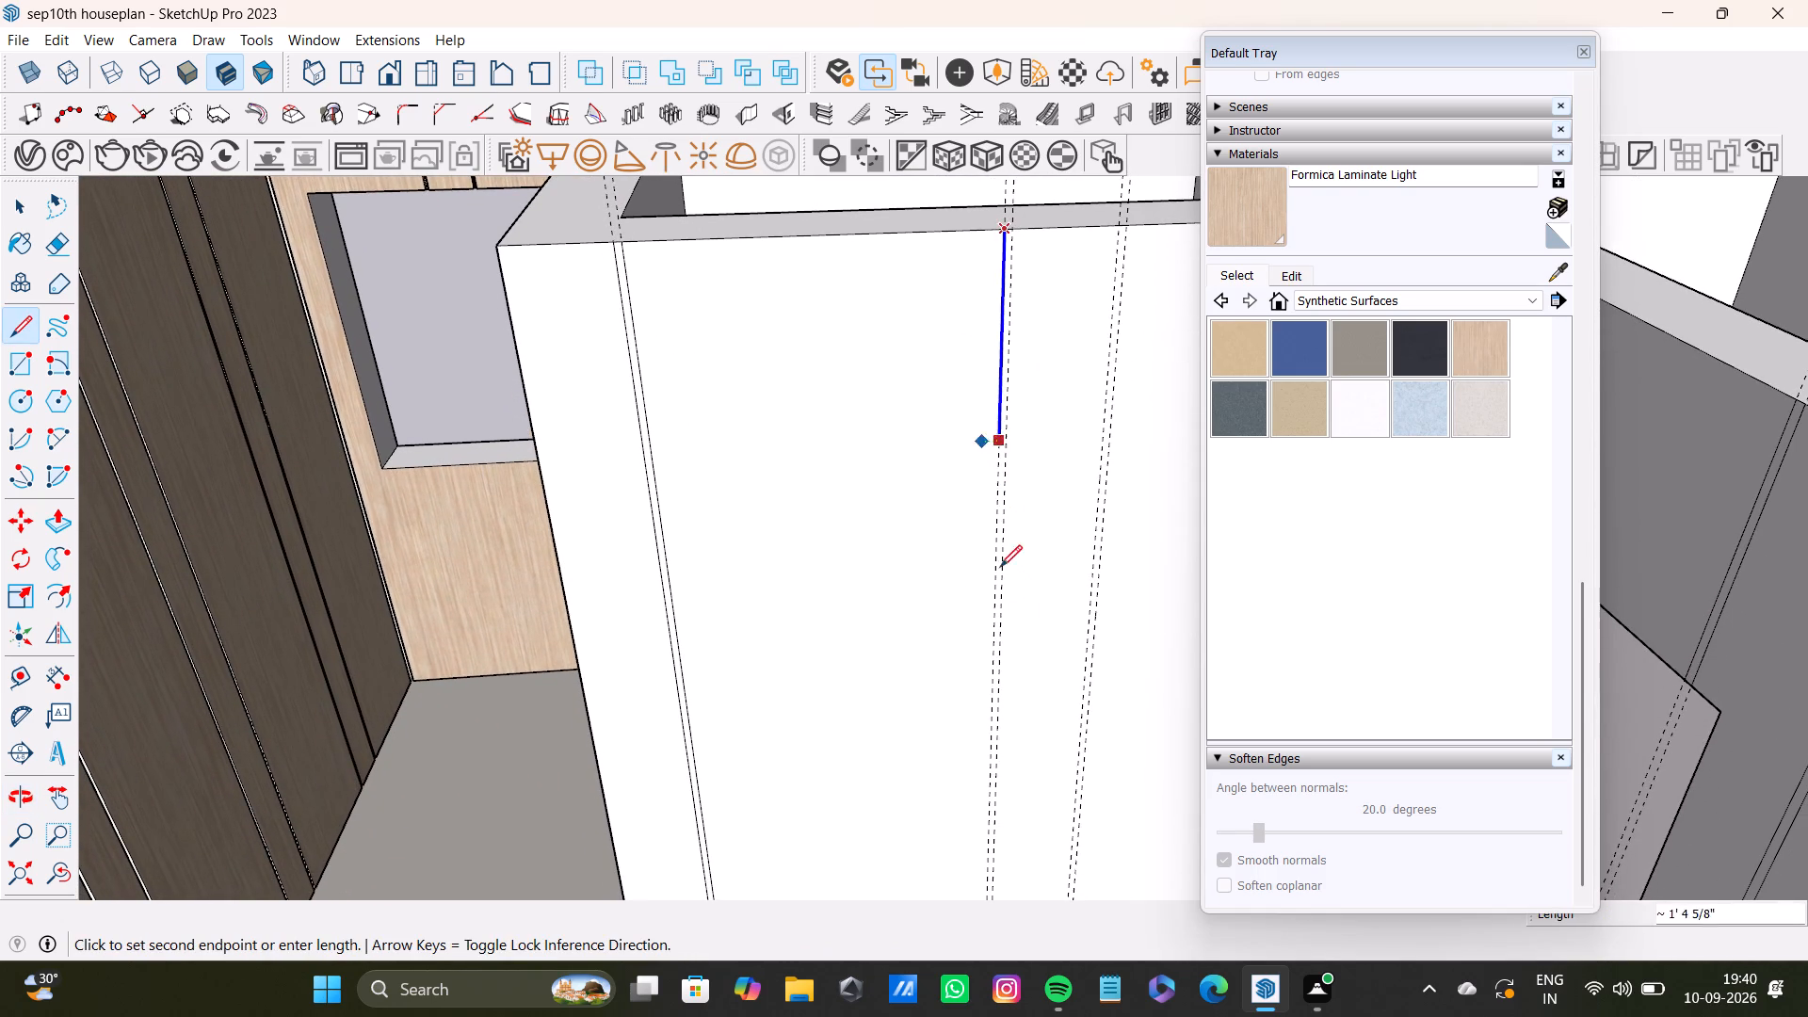
pyautogui.scroll(-3, 1028, 809)
pyautogui.keyDown('shift'); pyautogui.moveTo(1009, 813); pyautogui.dragTo(999, 496, button='middle'); pyautogui.keyUp('shift')
pyautogui.scroll(3, 975, 617)
pyautogui.moveTo(995, 821); pyautogui.dragTo(987, 427, button='middle')
pyautogui.scroll(5, 995, 569)
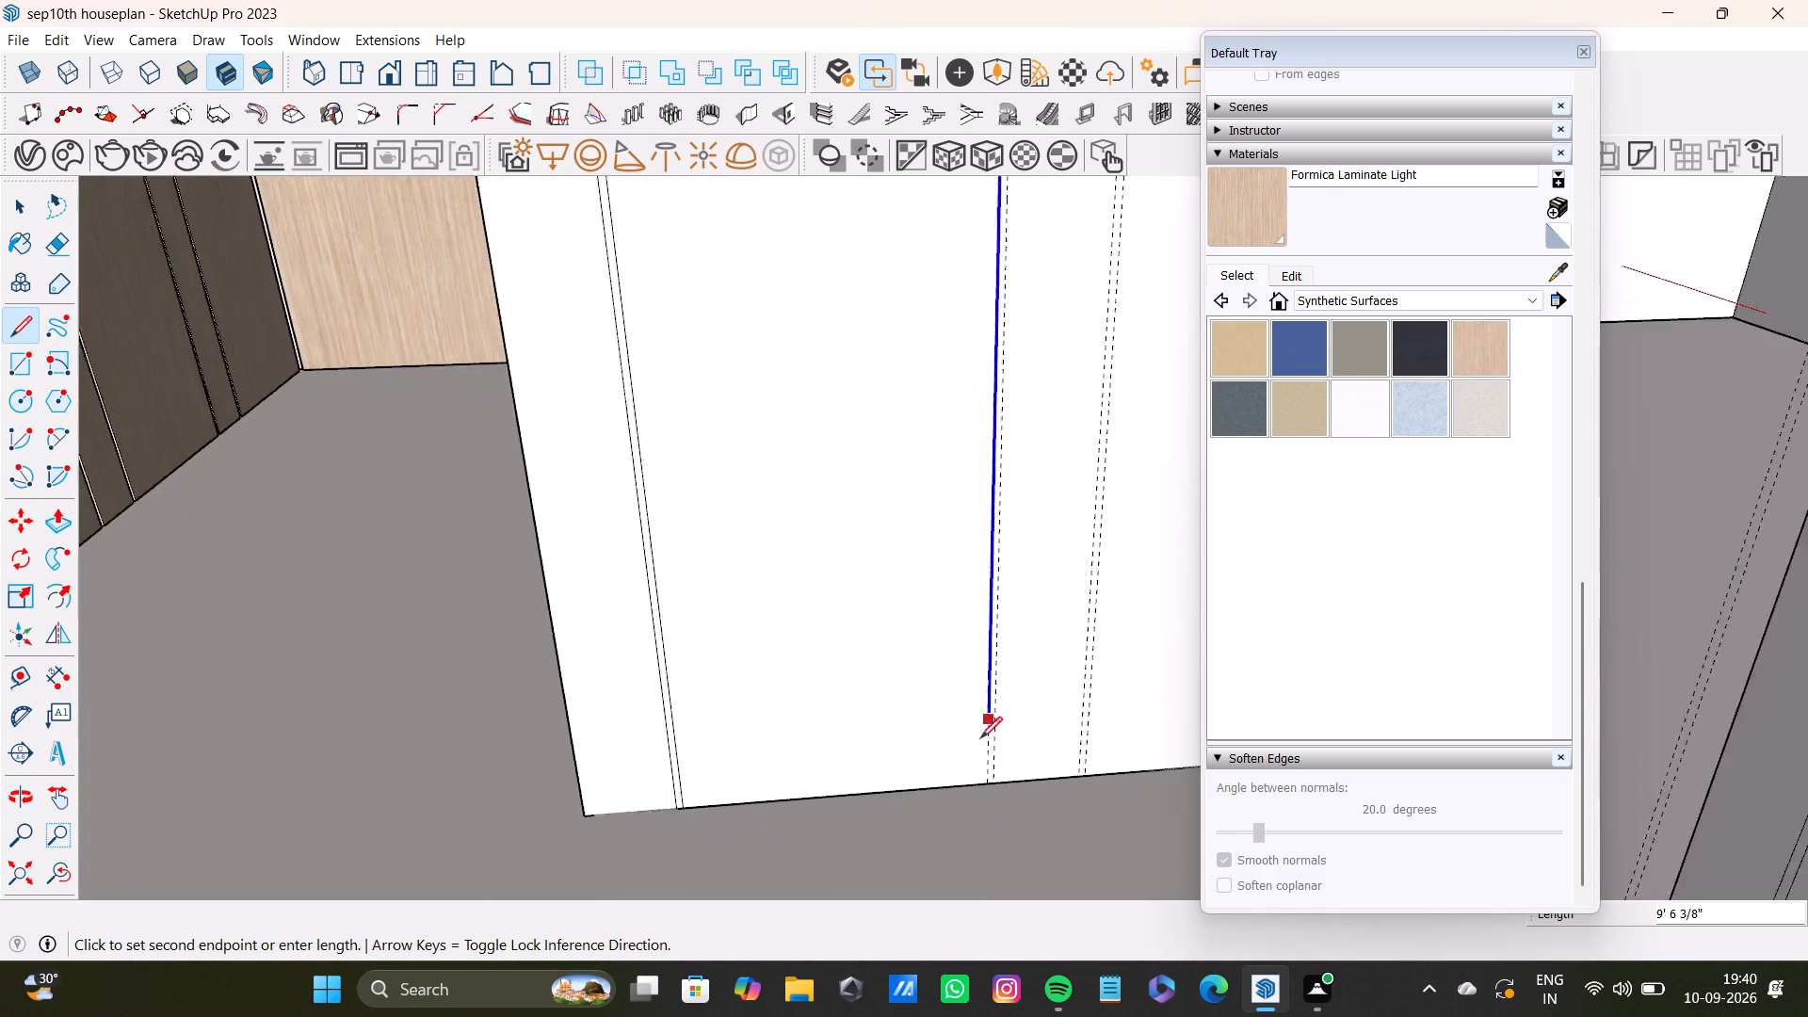
pyautogui.scroll(3, 980, 738)
pyautogui.click(1007, 804)
pyautogui.press('space')
# Draw a 10' vertical line along the other guide of the plain wall's second groove pair, from the top edge to the floor.
pyautogui.scroll(-8, 993, 756)
pyautogui.keyDown('shift'); pyautogui.moveTo(902, 466); pyautogui.dragTo(896, 638, button='middle'); pyautogui.keyUp('shift')
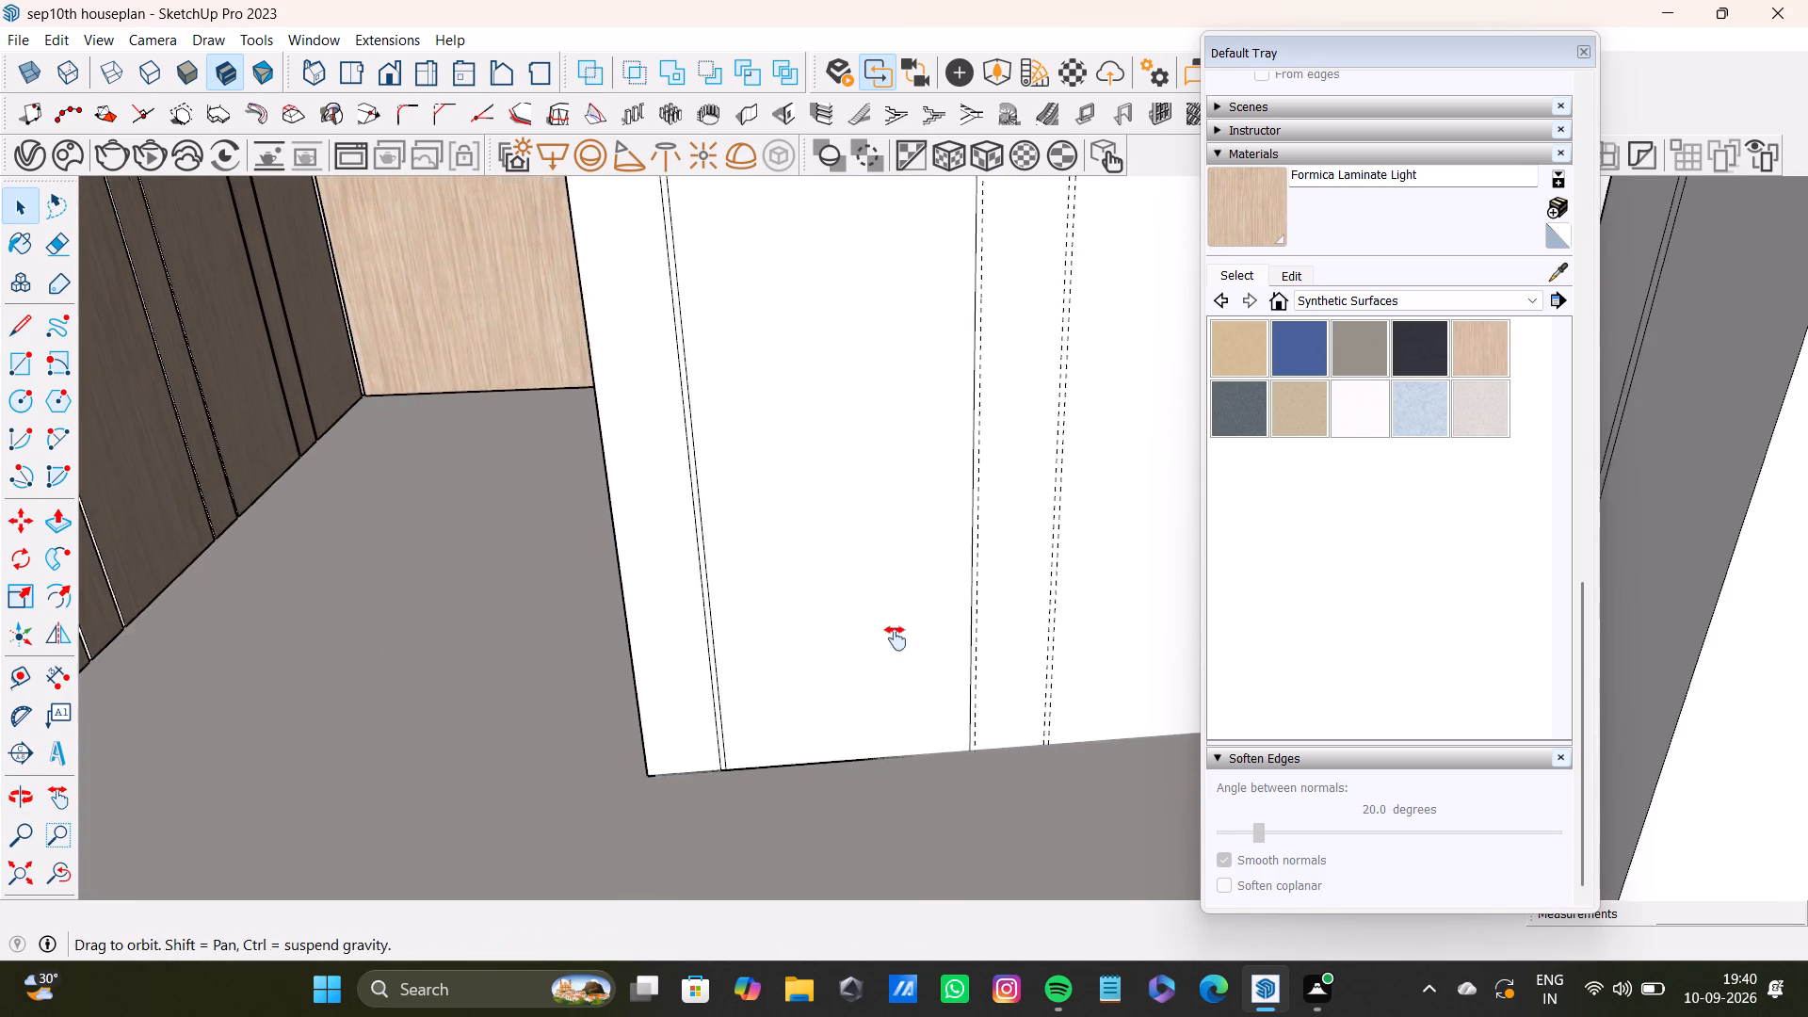
pyautogui.keyDown('shift'); pyautogui.moveTo(896, 638); pyautogui.dragTo(896, 865, button='middle'); pyautogui.keyUp('shift')
pyautogui.press('l')
pyautogui.keyDown('shift'); pyautogui.moveTo(922, 344); pyautogui.dragTo(897, 871, button='middle'); pyautogui.keyUp('shift')
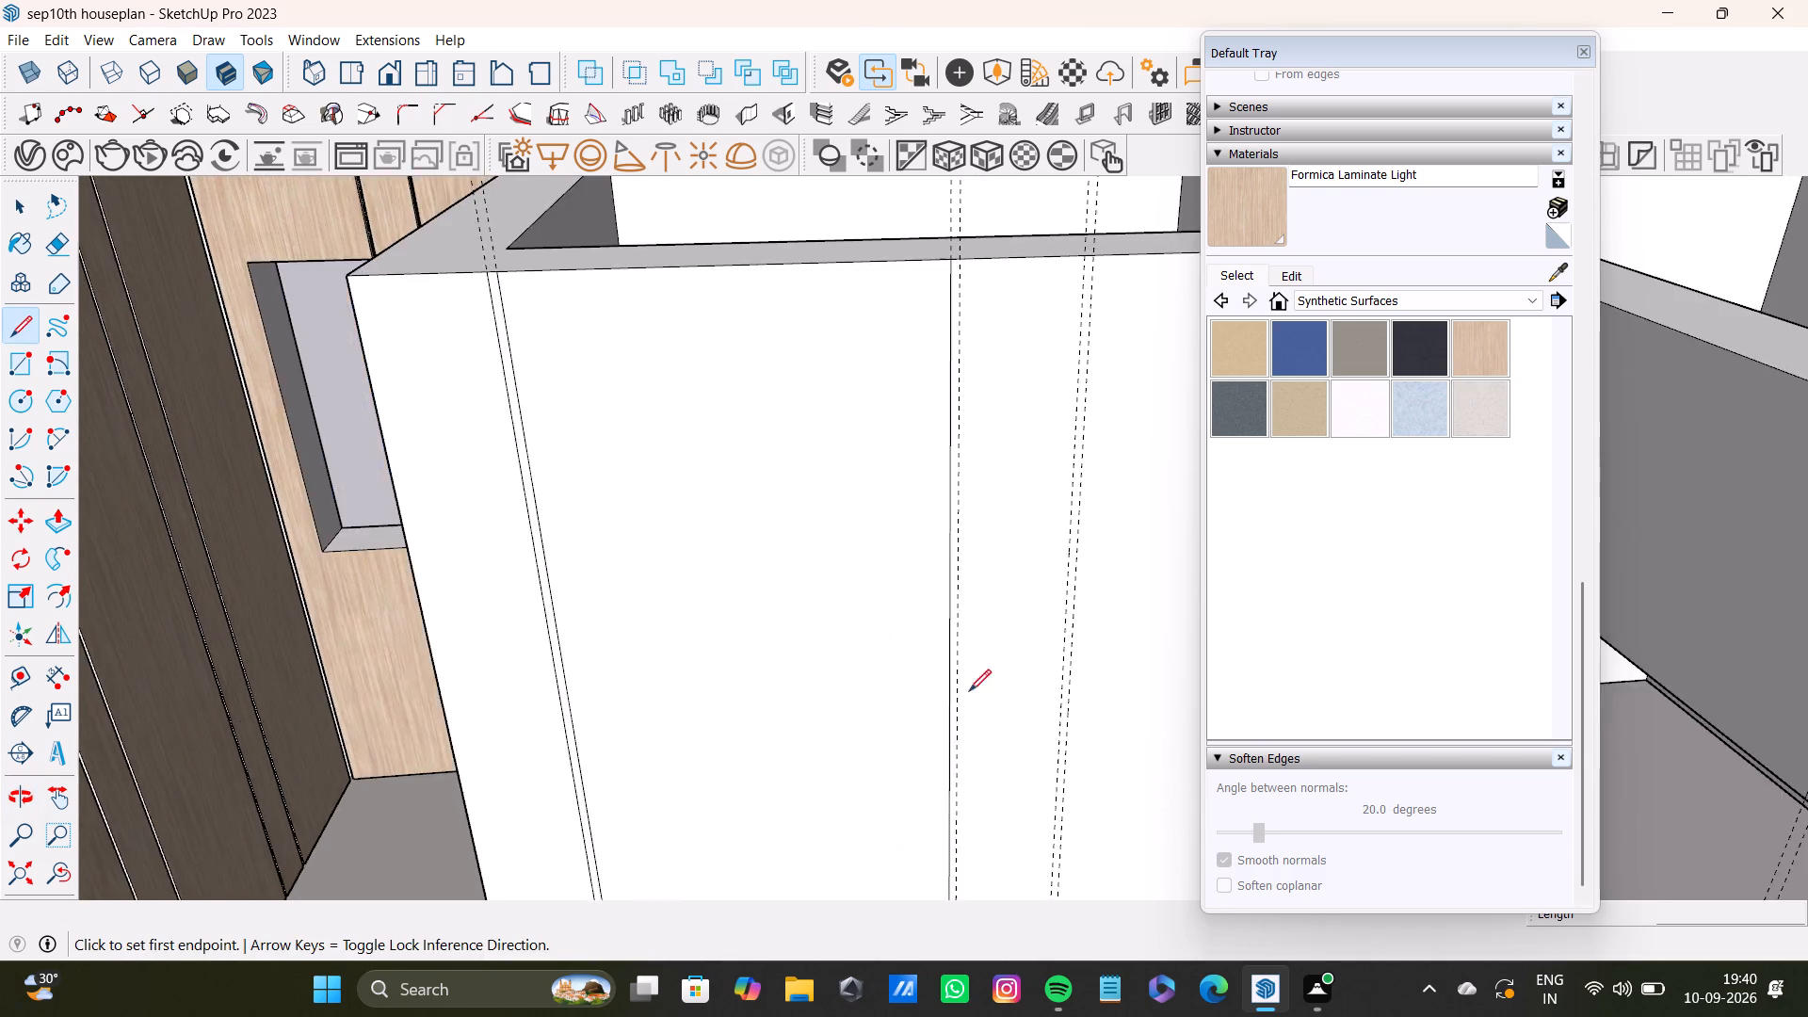
pyautogui.scroll(3, 981, 649)
pyautogui.keyDown('shift'); pyautogui.moveTo(998, 450); pyautogui.dragTo(976, 806, button='middle'); pyautogui.keyUp('shift')
pyautogui.scroll(6, 939, 610)
pyautogui.click(905, 455)
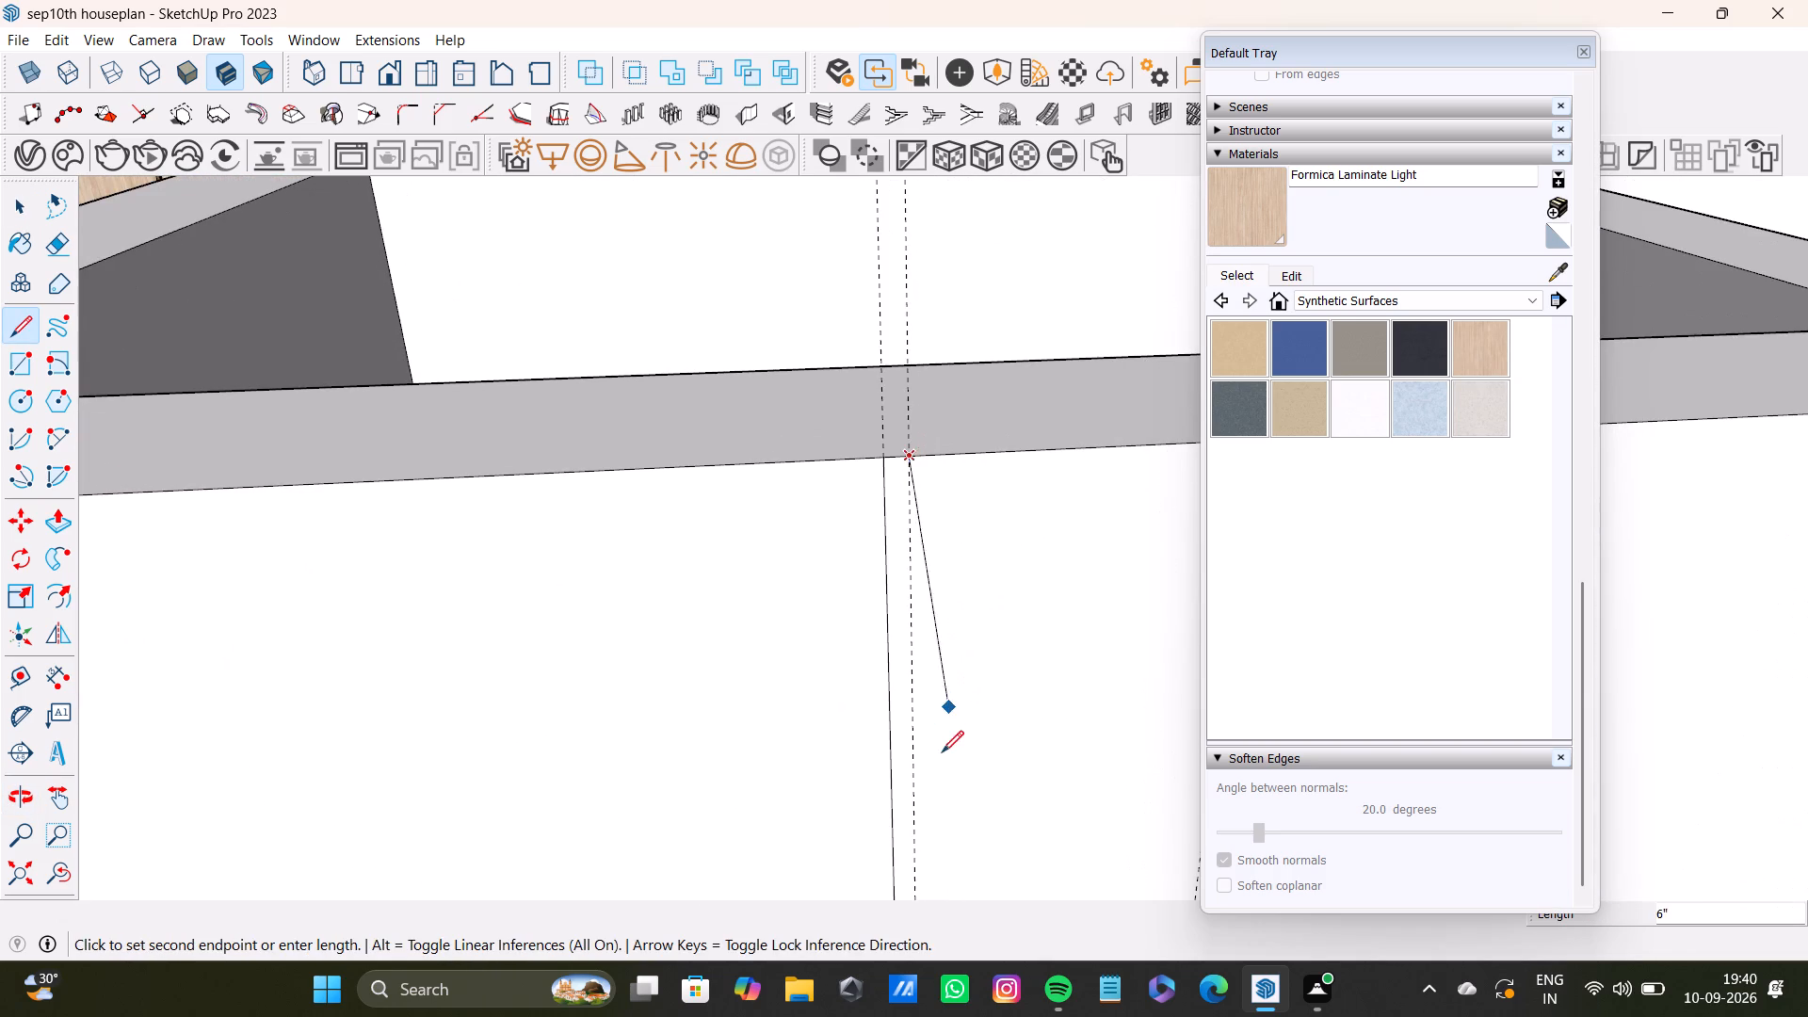
pyautogui.scroll(-3, 942, 743)
pyautogui.press('Up')
pyautogui.scroll(-6, 918, 775)
pyautogui.keyDown('shift'); pyautogui.moveTo(922, 822); pyautogui.dragTo(920, 348, button='middle'); pyautogui.keyUp('shift')
pyautogui.keyDown('shift'); pyautogui.scroll(1, 923, 306); pyautogui.keyUp('shift')
pyautogui.scroll(-2, 979, 497)
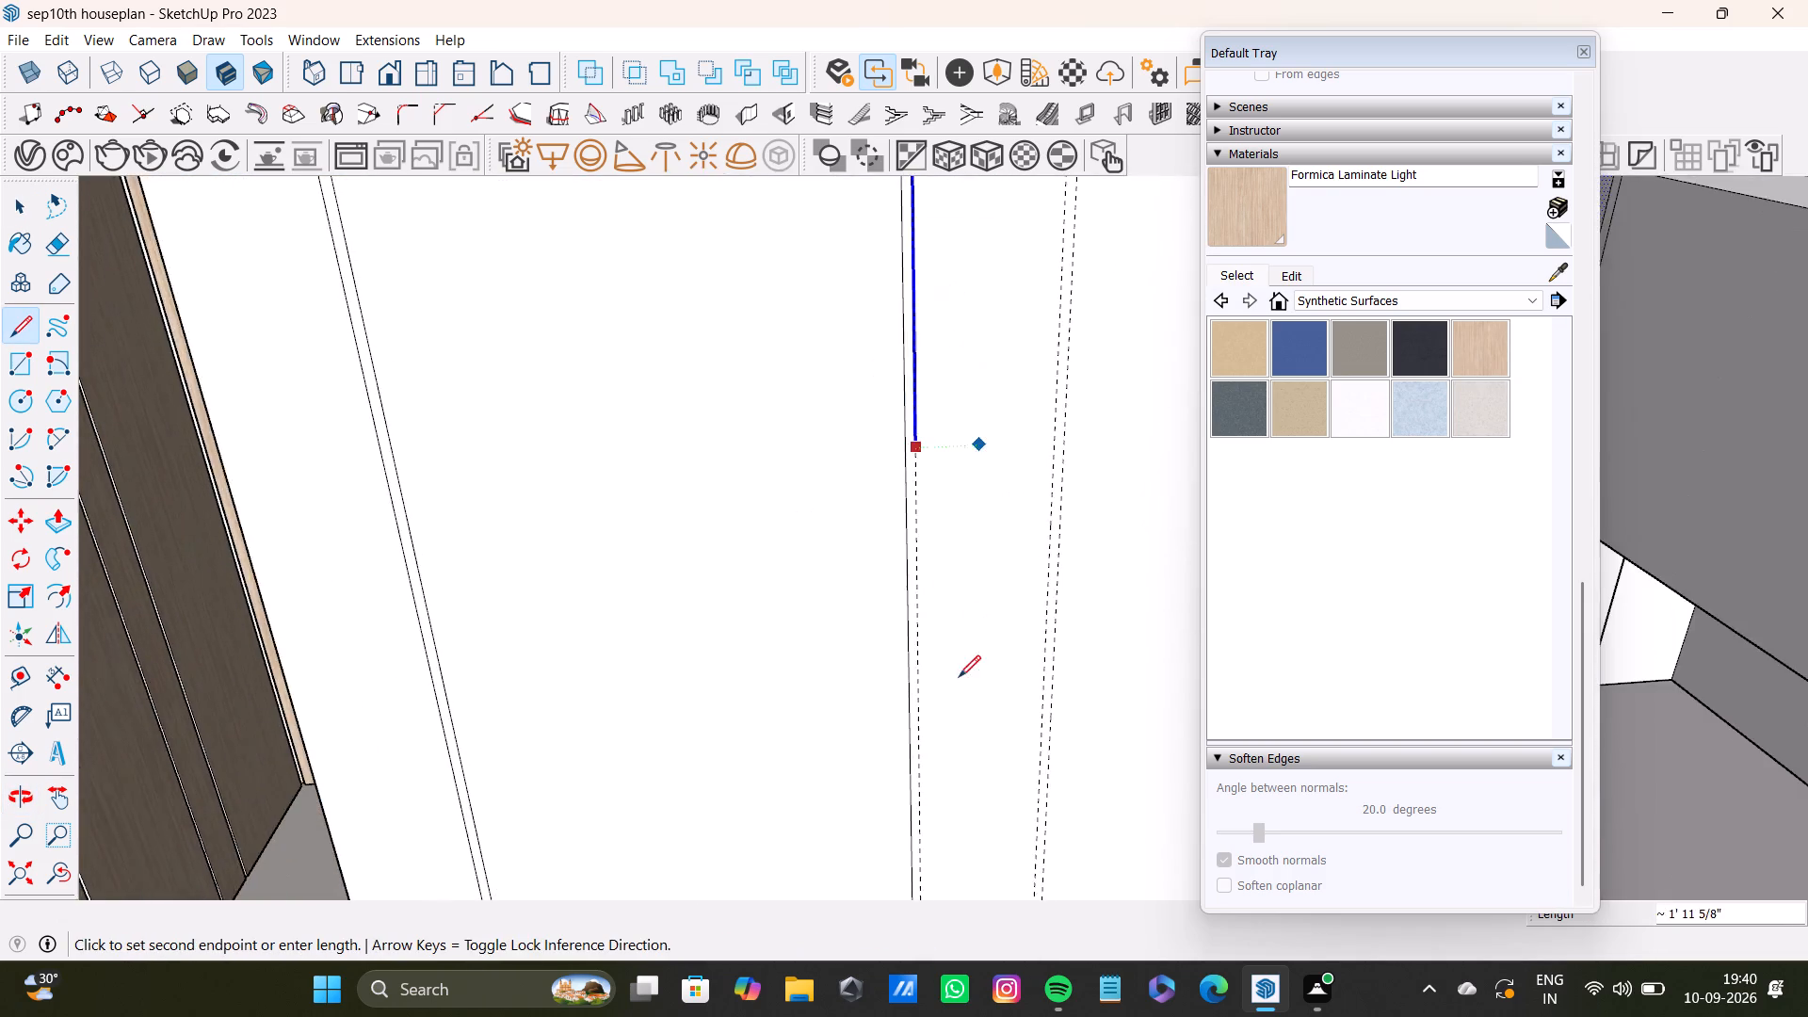
pyautogui.scroll(-4, 959, 677)
pyautogui.keyDown('shift'); pyautogui.moveTo(936, 778); pyautogui.dragTo(934, 338, button='middle'); pyautogui.keyUp('shift')
pyautogui.scroll(3, 938, 508)
pyautogui.keyDown('shift'); pyautogui.moveTo(930, 681); pyautogui.dragTo(935, 348, button='middle'); pyautogui.keyUp('shift')
pyautogui.scroll(5, 928, 394)
pyautogui.keyDown('shift'); pyautogui.moveTo(944, 640); pyautogui.dragTo(944, 545, button='middle'); pyautogui.keyUp('shift')
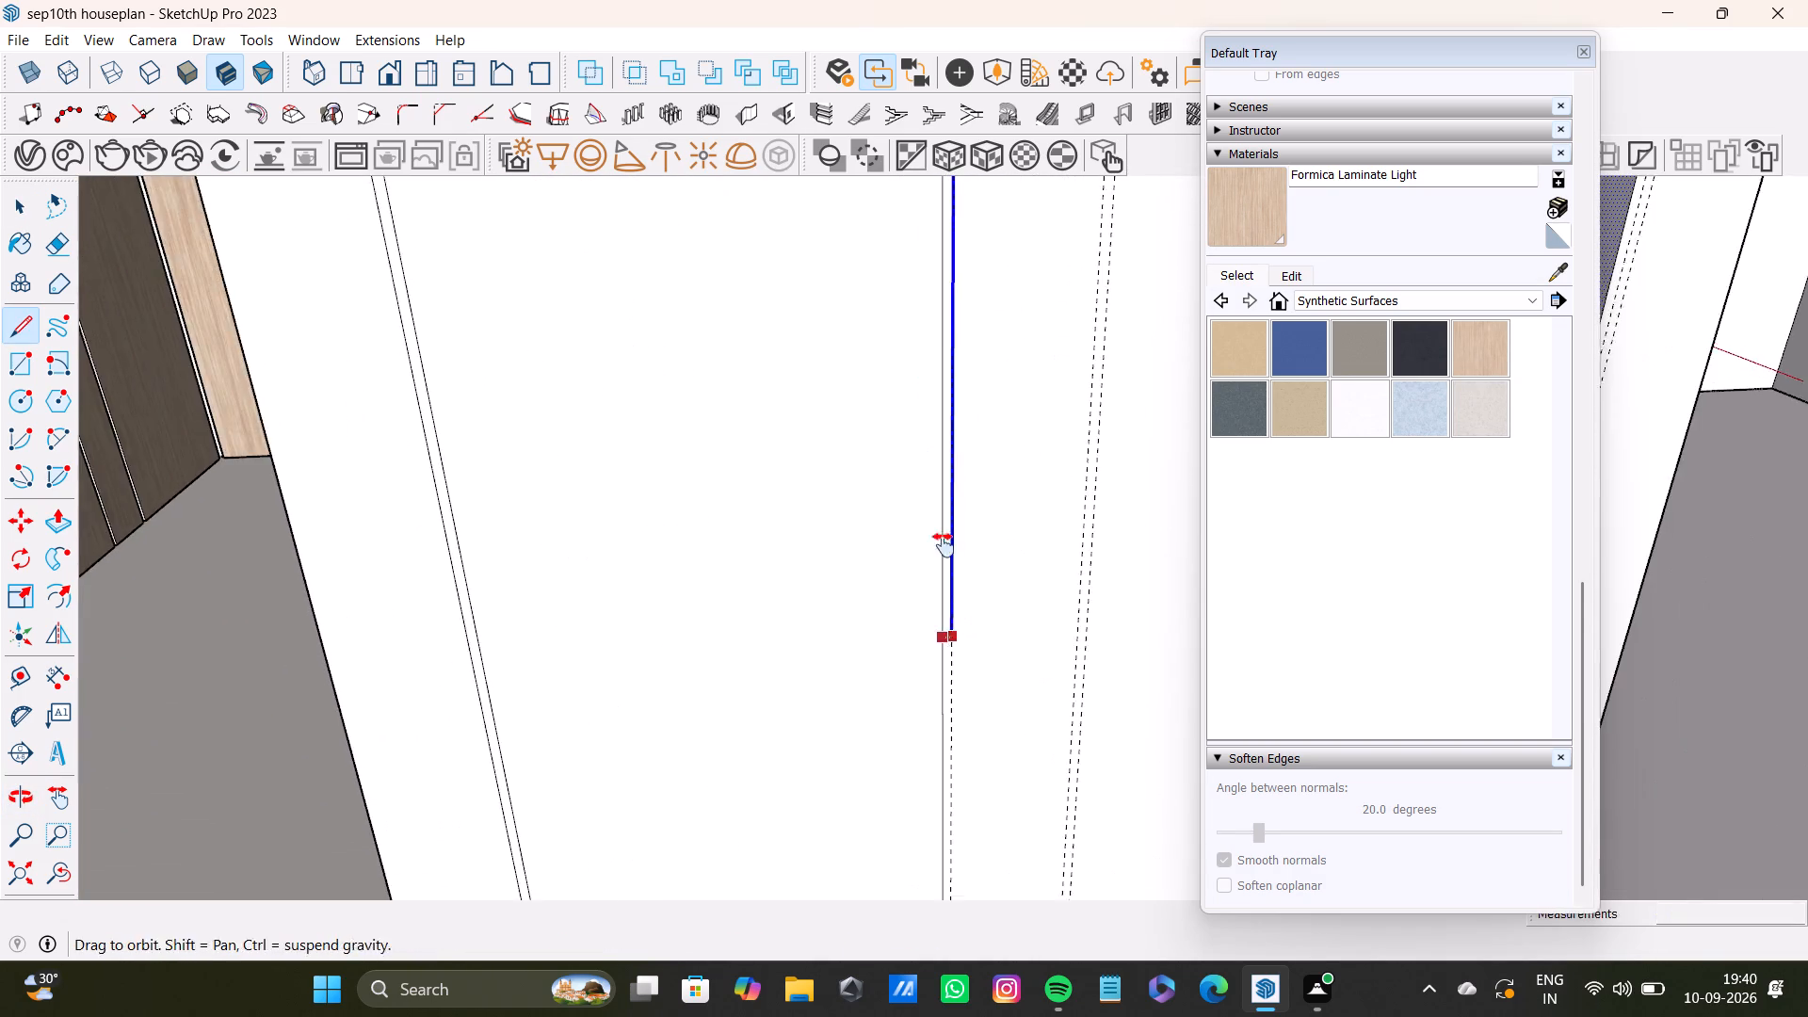
pyautogui.keyDown('shift'); pyautogui.scroll(4, 944, 492); pyautogui.keyUp('shift')
pyautogui.keyDown('shift'); pyautogui.moveTo(944, 545); pyautogui.dragTo(944, 444, button='middle'); pyautogui.keyUp('shift')
pyautogui.keyDown('shift'); pyautogui.moveTo(962, 706); pyautogui.dragTo(953, 474, button='middle'); pyautogui.keyUp('shift')
pyautogui.keyDown('shift'); pyautogui.scroll(4, 957, 446); pyautogui.keyUp('shift')
pyautogui.keyDown('shift'); pyautogui.moveTo(958, 781); pyautogui.dragTo(957, 464, button='middle'); pyautogui.keyUp('shift')
pyautogui.keyDown('shift'); pyautogui.scroll(1, 957, 509); pyautogui.keyUp('shift')
pyautogui.scroll(-3, 965, 677)
pyautogui.scroll(2, 965, 823)
pyautogui.moveTo(964, 816); pyautogui.dragTo(976, 635, button='middle')
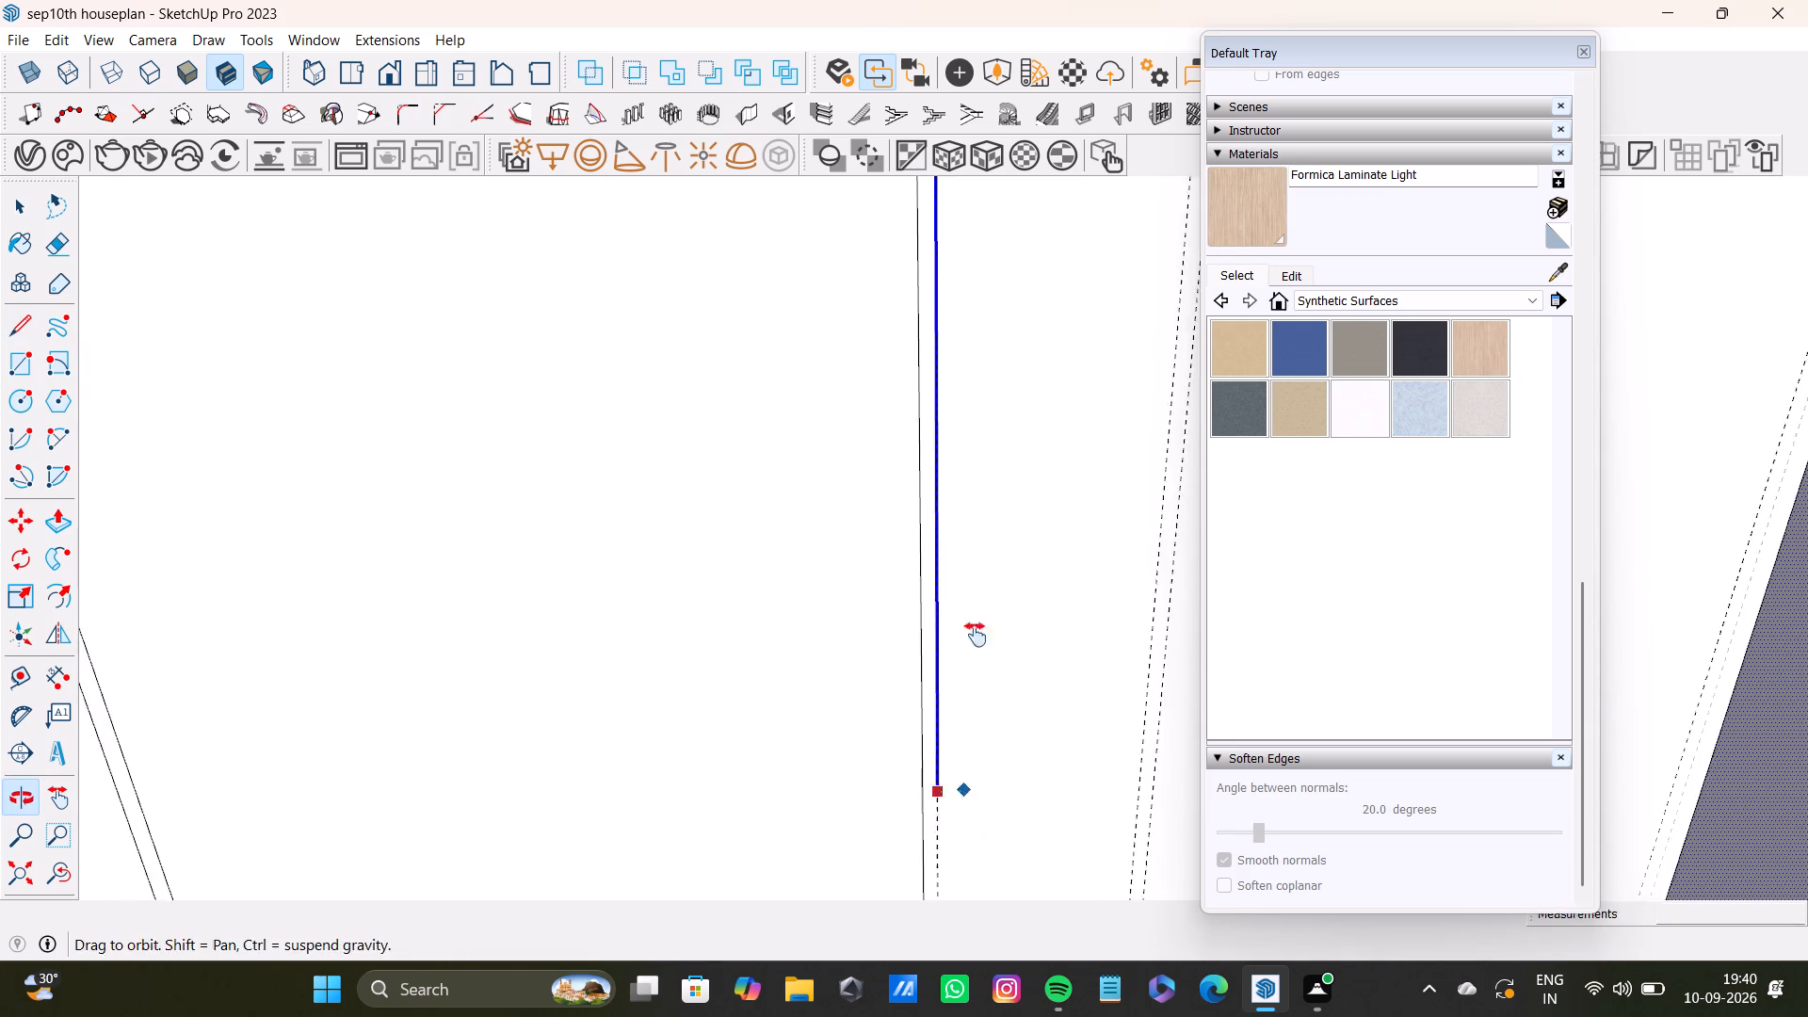
pyautogui.moveTo(976, 635); pyautogui.dragTo(983, 574, button='middle')
pyautogui.scroll(2, 976, 635)
pyautogui.moveTo(954, 754); pyautogui.dragTo(962, 444, button='middle')
pyautogui.scroll(3, 962, 590)
pyautogui.click(965, 699)
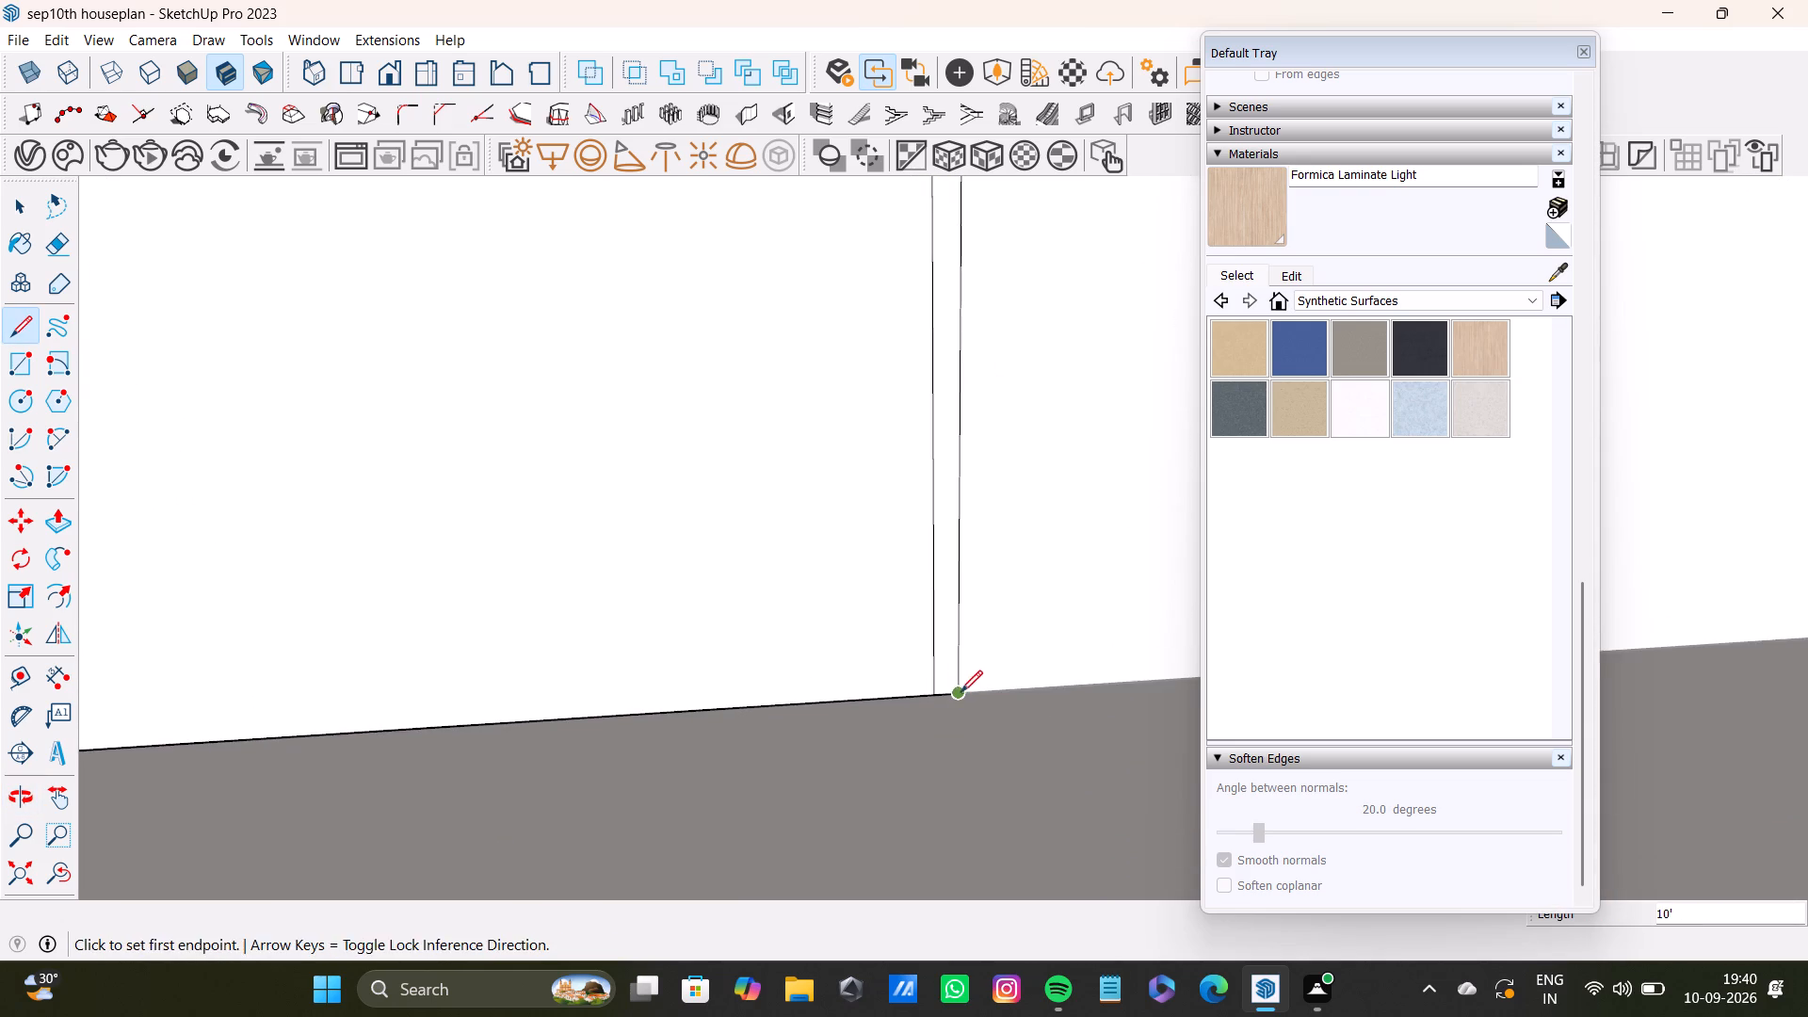
pyautogui.scroll(-12, 955, 681)
pyautogui.press('space')
# Draw a full-height vertical line along the first guide of the plain wall's third groove pair, from top edge to floor.
pyautogui.keyDown('shift'); pyautogui.moveTo(928, 381); pyautogui.dragTo(871, 988, button='middle'); pyautogui.keyUp('shift')
pyautogui.keyDown('shift'); pyautogui.scroll(-10, 872, 957); pyautogui.keyUp('shift')
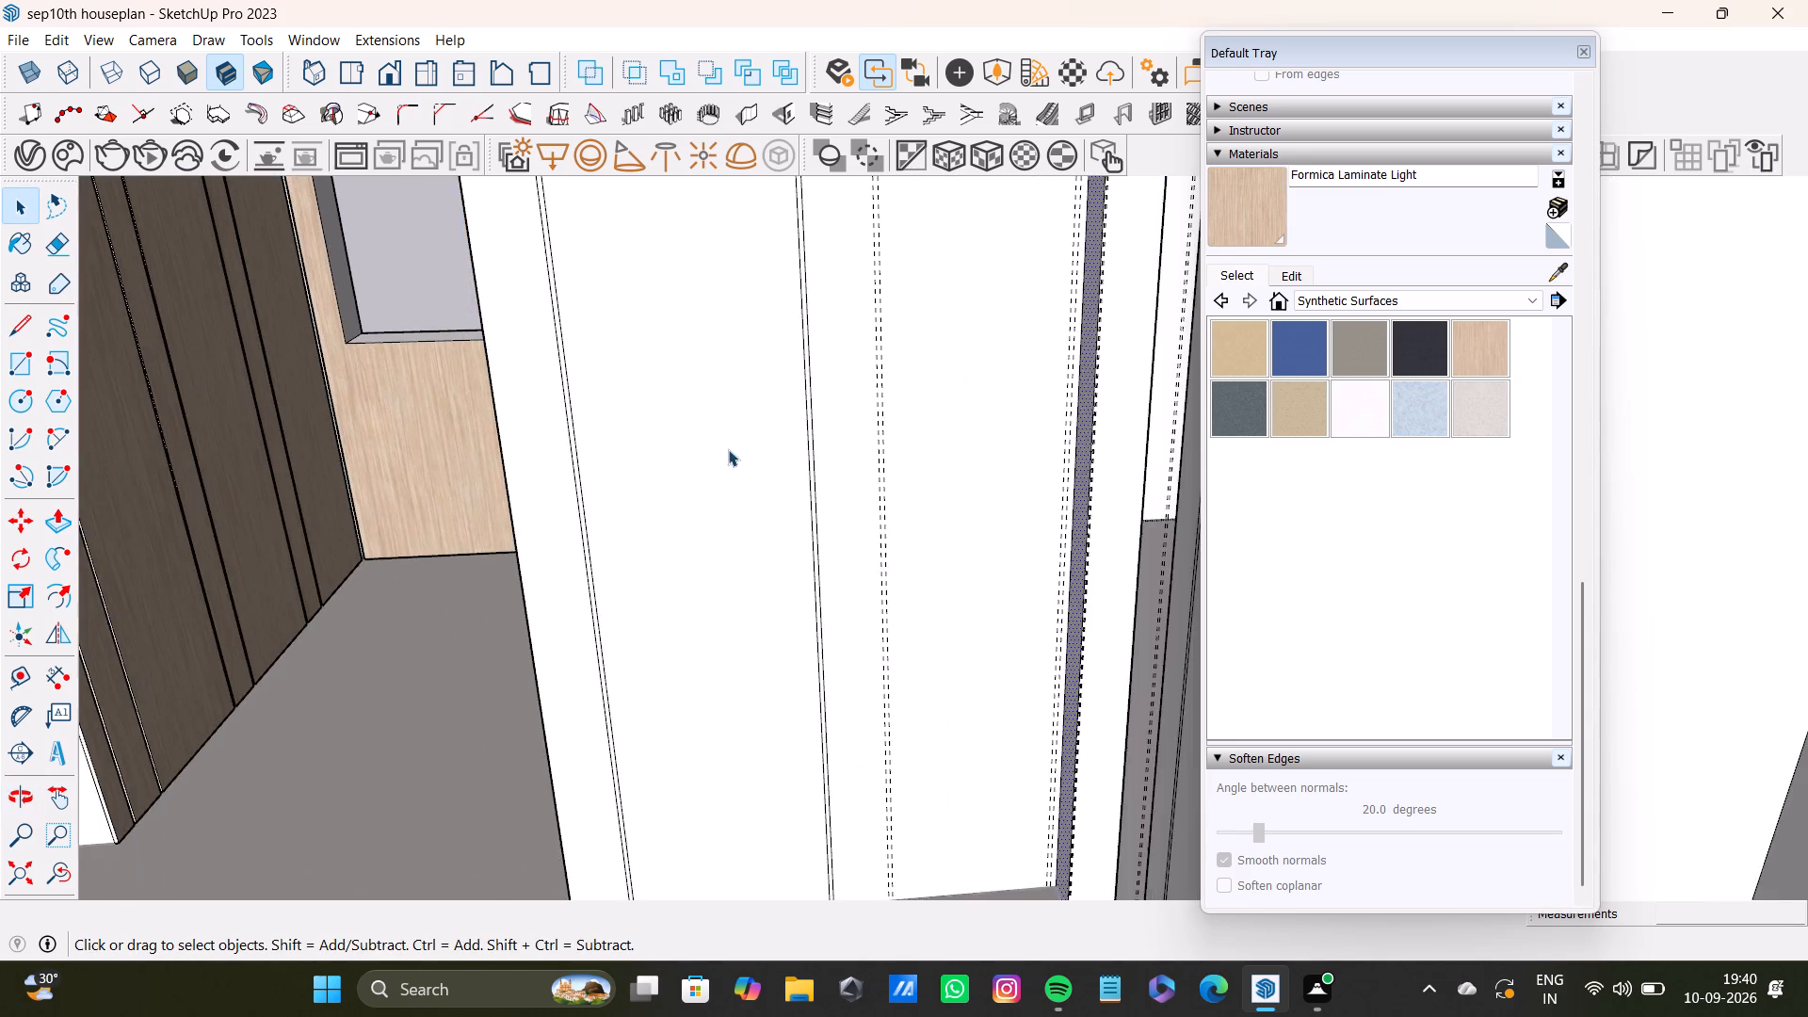
pyautogui.keyDown('shift'); pyautogui.moveTo(762, 435); pyautogui.dragTo(865, 1016, button='middle'); pyautogui.keyUp('shift')
pyautogui.keyDown('shift'); pyautogui.scroll(-4, 872, 1008); pyautogui.keyUp('shift')
pyautogui.press('l')
pyautogui.scroll(6, 977, 621)
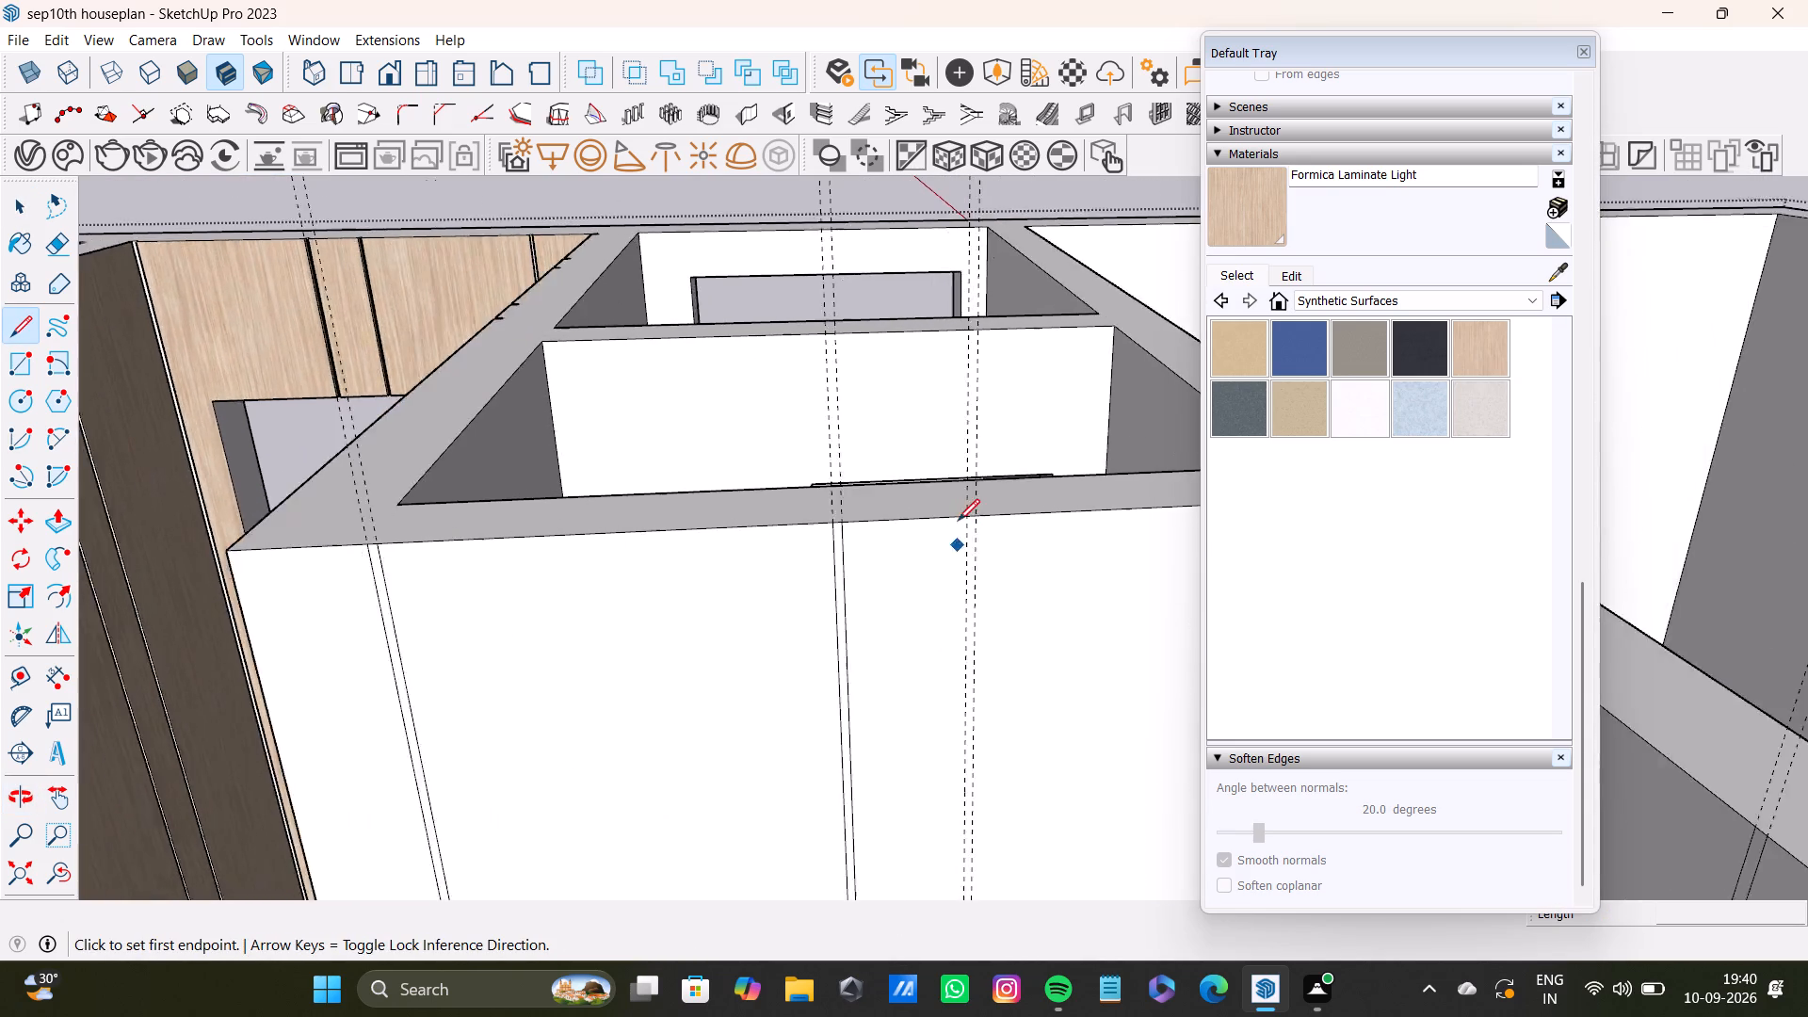
pyautogui.scroll(9, 958, 521)
pyautogui.click(975, 516)
pyautogui.scroll(-4, 964, 686)
pyautogui.keyDown('shift'); pyautogui.moveTo(972, 753); pyautogui.dragTo(960, 524, button='middle'); pyautogui.keyUp('shift')
pyautogui.keyDown('shift'); pyautogui.scroll(1, 937, 389); pyautogui.keyUp('shift')
pyautogui.scroll(-4, 944, 449)
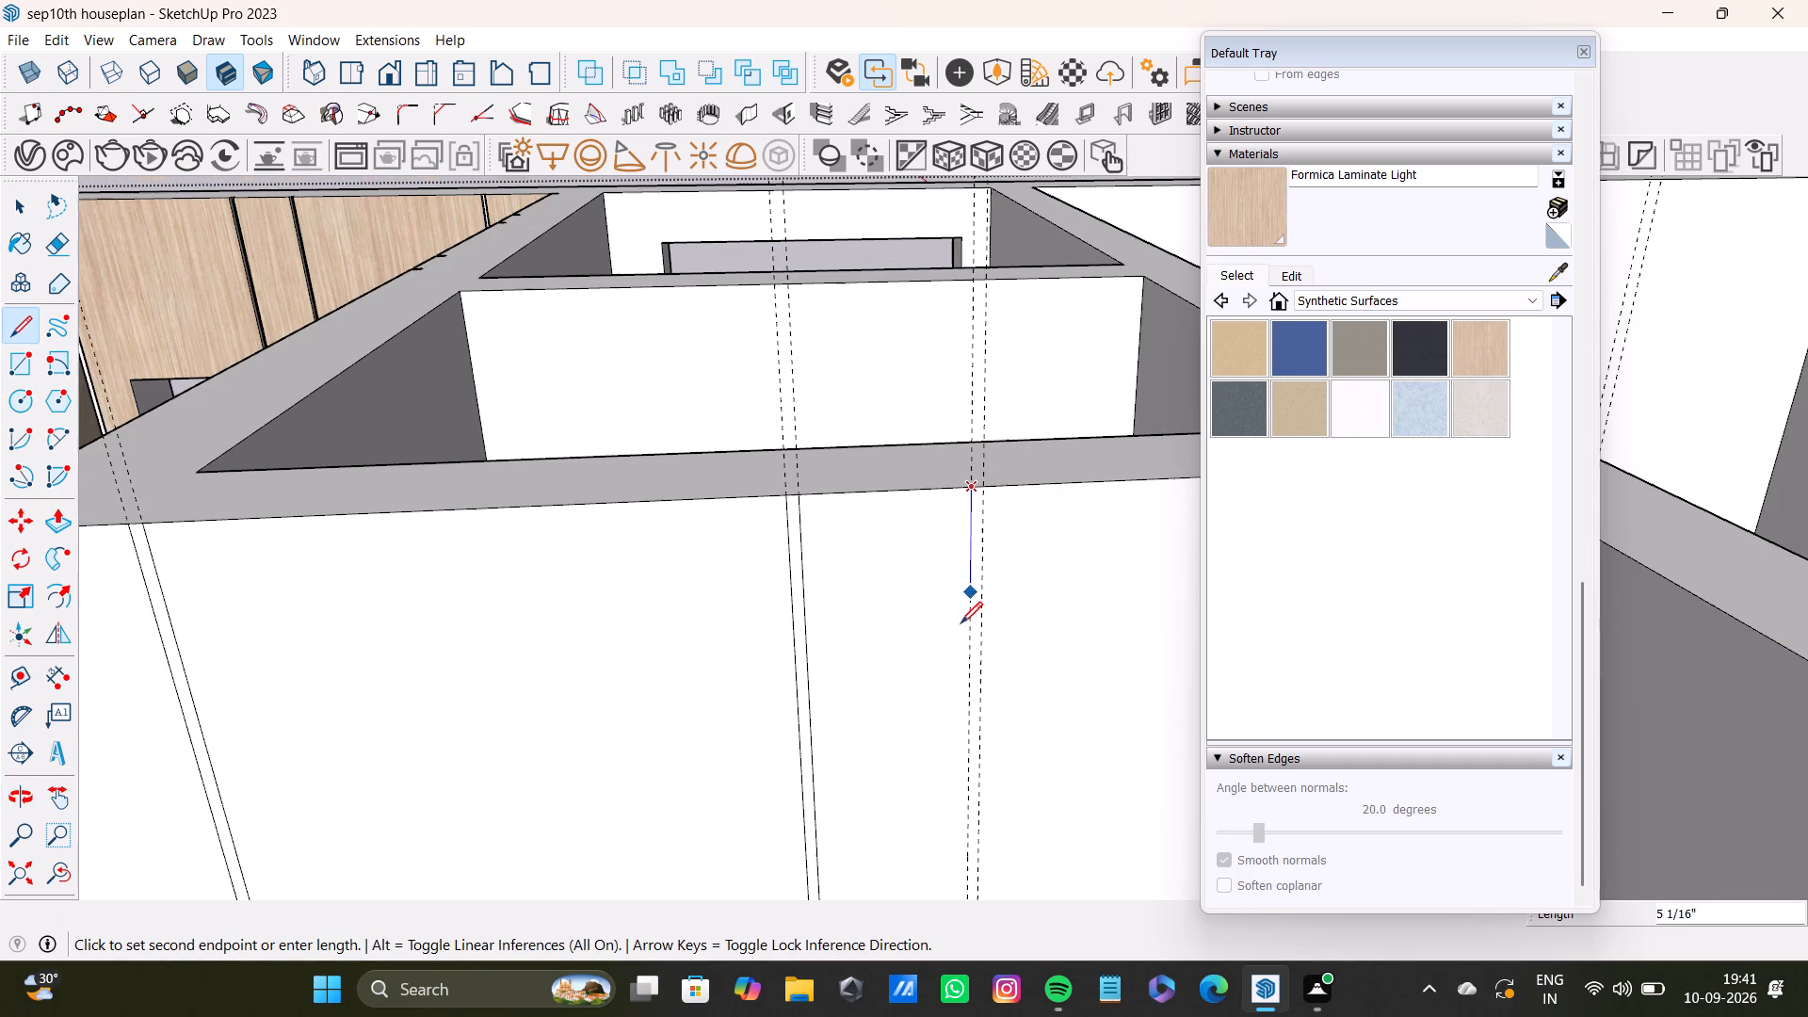
pyautogui.press('Up')
pyautogui.scroll(-7, 957, 679)
pyautogui.keyDown('shift'); pyautogui.moveTo(952, 858); pyautogui.dragTo(944, 501, button='middle'); pyautogui.keyUp('shift')
pyautogui.keyDown('shift'); pyautogui.scroll(1, 944, 437); pyautogui.keyUp('shift')
pyautogui.scroll(-4, 935, 565)
pyautogui.keyDown('shift'); pyautogui.moveTo(950, 691); pyautogui.dragTo(968, 451, button='middle'); pyautogui.keyUp('shift')
pyautogui.scroll(1, 996, 684)
pyautogui.moveTo(994, 685); pyautogui.dragTo(982, 495, button='middle')
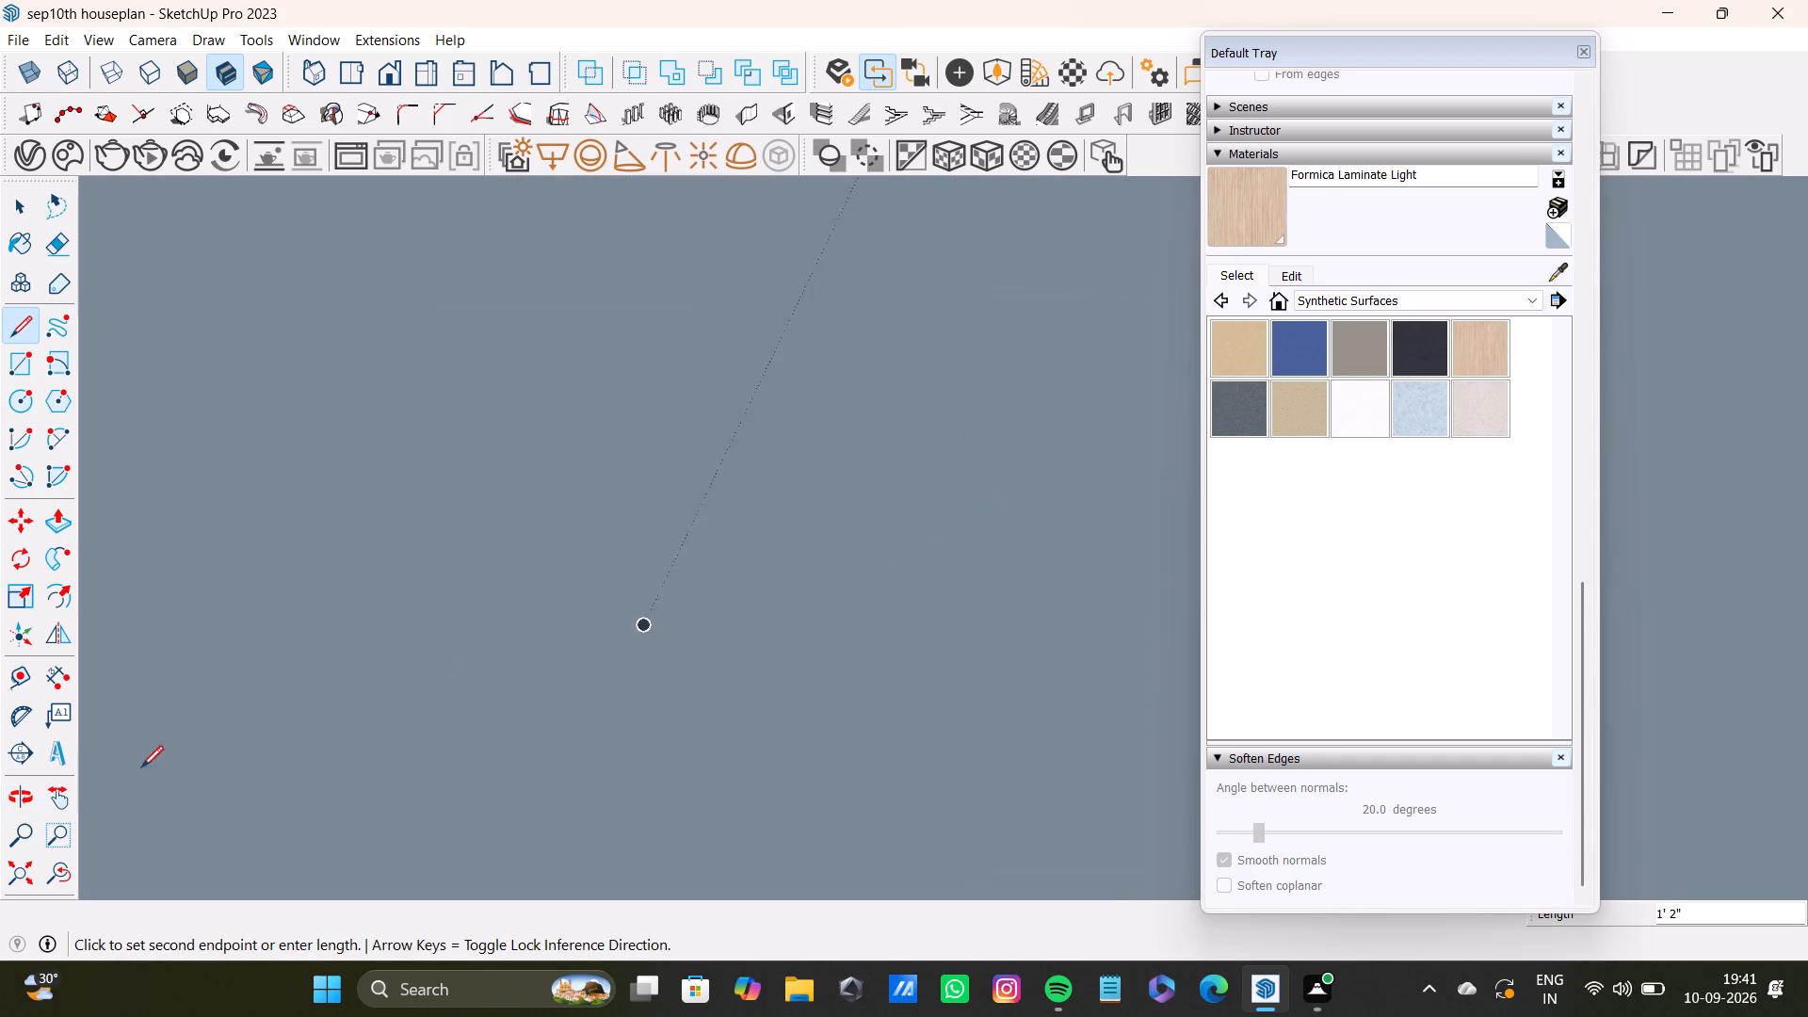
pyautogui.click(69, 877)
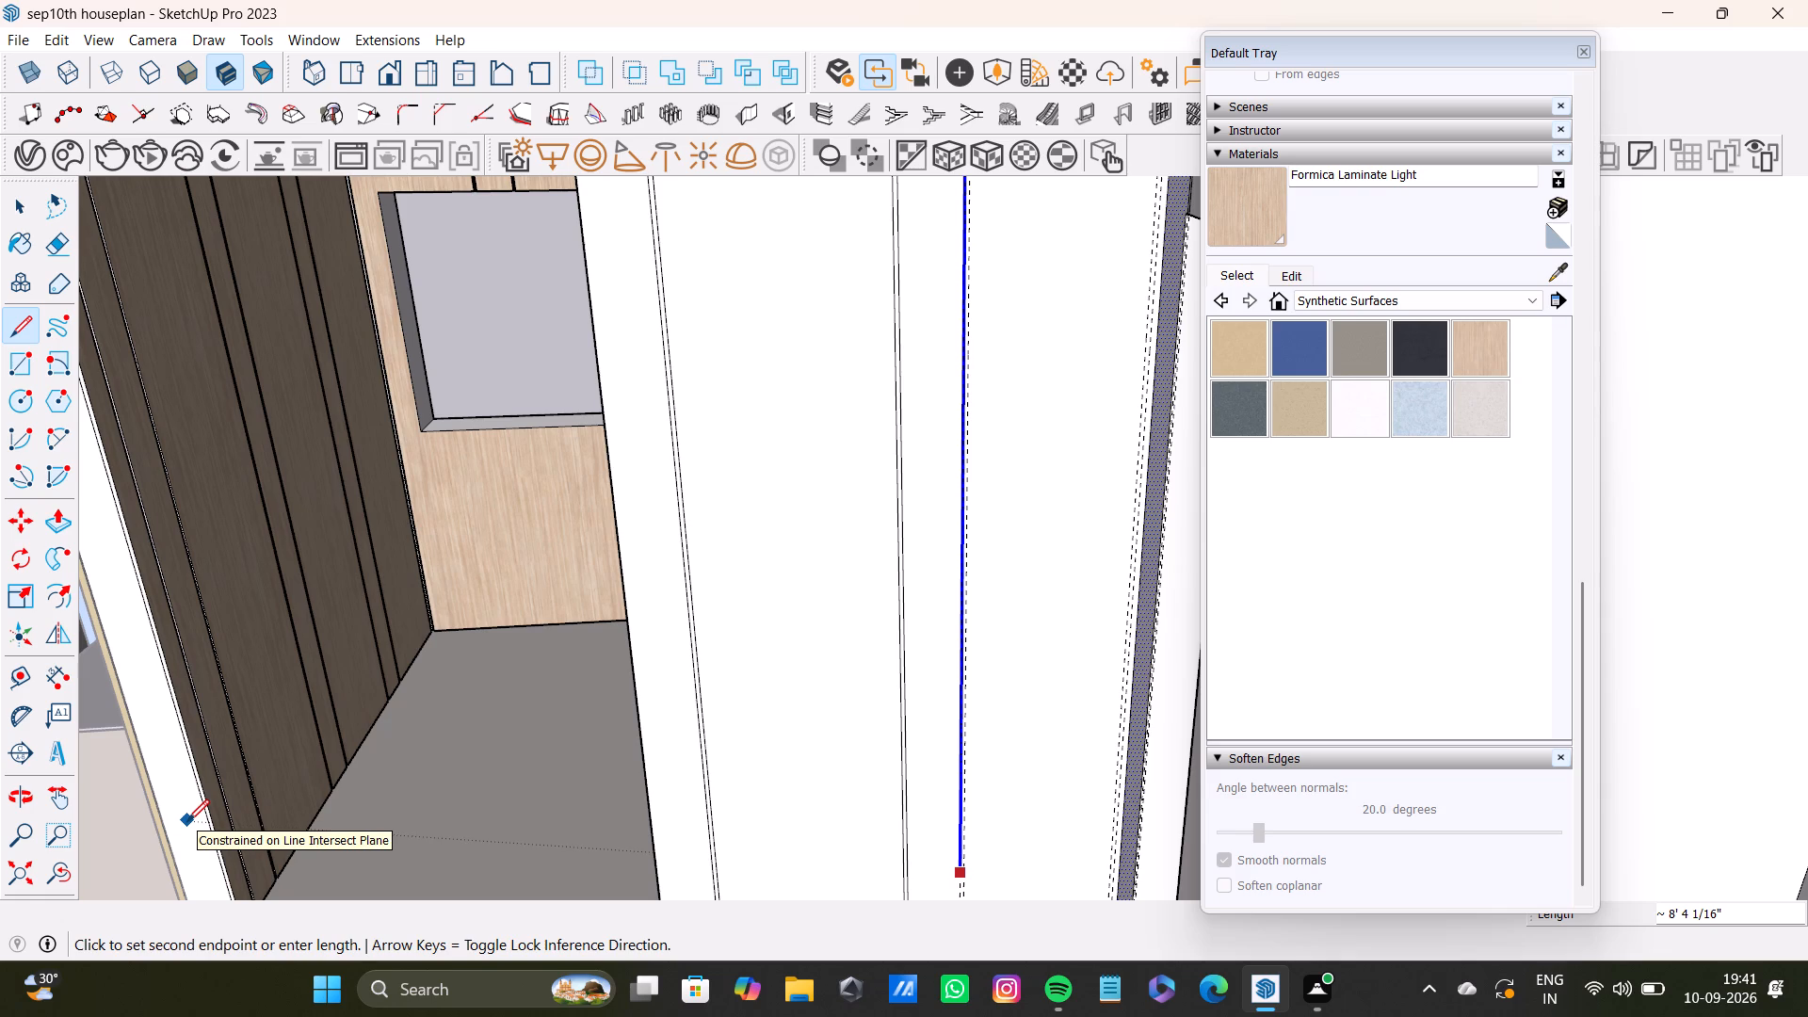
pyautogui.scroll(-3, 494, 817)
pyautogui.keyDown('shift'); pyautogui.moveTo(830, 835); pyautogui.dragTo(834, 782, button='middle'); pyautogui.keyUp('shift')
pyautogui.moveTo(852, 751); pyautogui.dragTo(852, 871, button='middle')
pyautogui.scroll(3, 862, 852)
pyautogui.keyDown('shift'); pyautogui.moveTo(862, 855); pyautogui.dragTo(820, 542, button='middle'); pyautogui.keyUp('shift')
pyautogui.scroll(9, 815, 597)
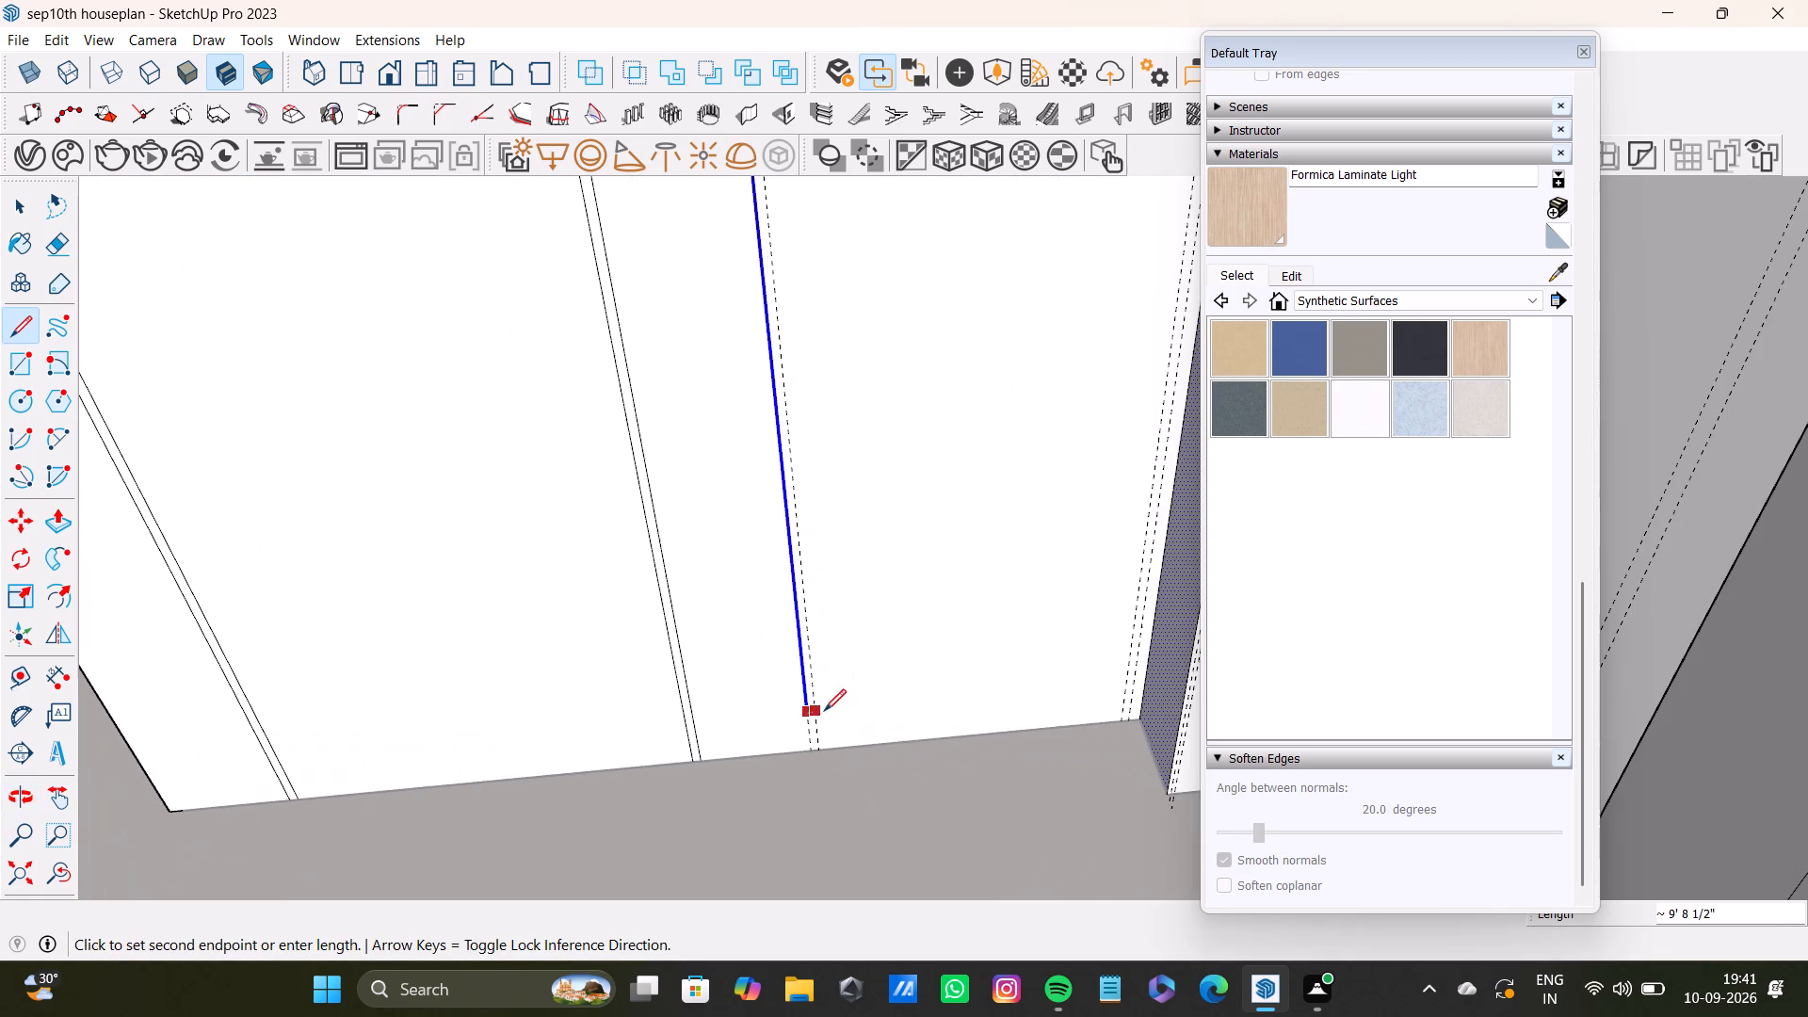
pyautogui.click(823, 762)
pyautogui.press('space')
# Draw a 10' vertical line along the other guide of the plain wall's third groove pair, from the top edge to the floor.
pyautogui.scroll(-4, 820, 742)
pyautogui.scroll(-5, 632, 243)
pyautogui.keyDown('shift'); pyautogui.moveTo(775, 316); pyautogui.dragTo(787, 677, button='middle'); pyautogui.keyUp('shift')
pyautogui.scroll(-5, 764, 624)
pyautogui.press('l')
pyautogui.scroll(4, 636, 265)
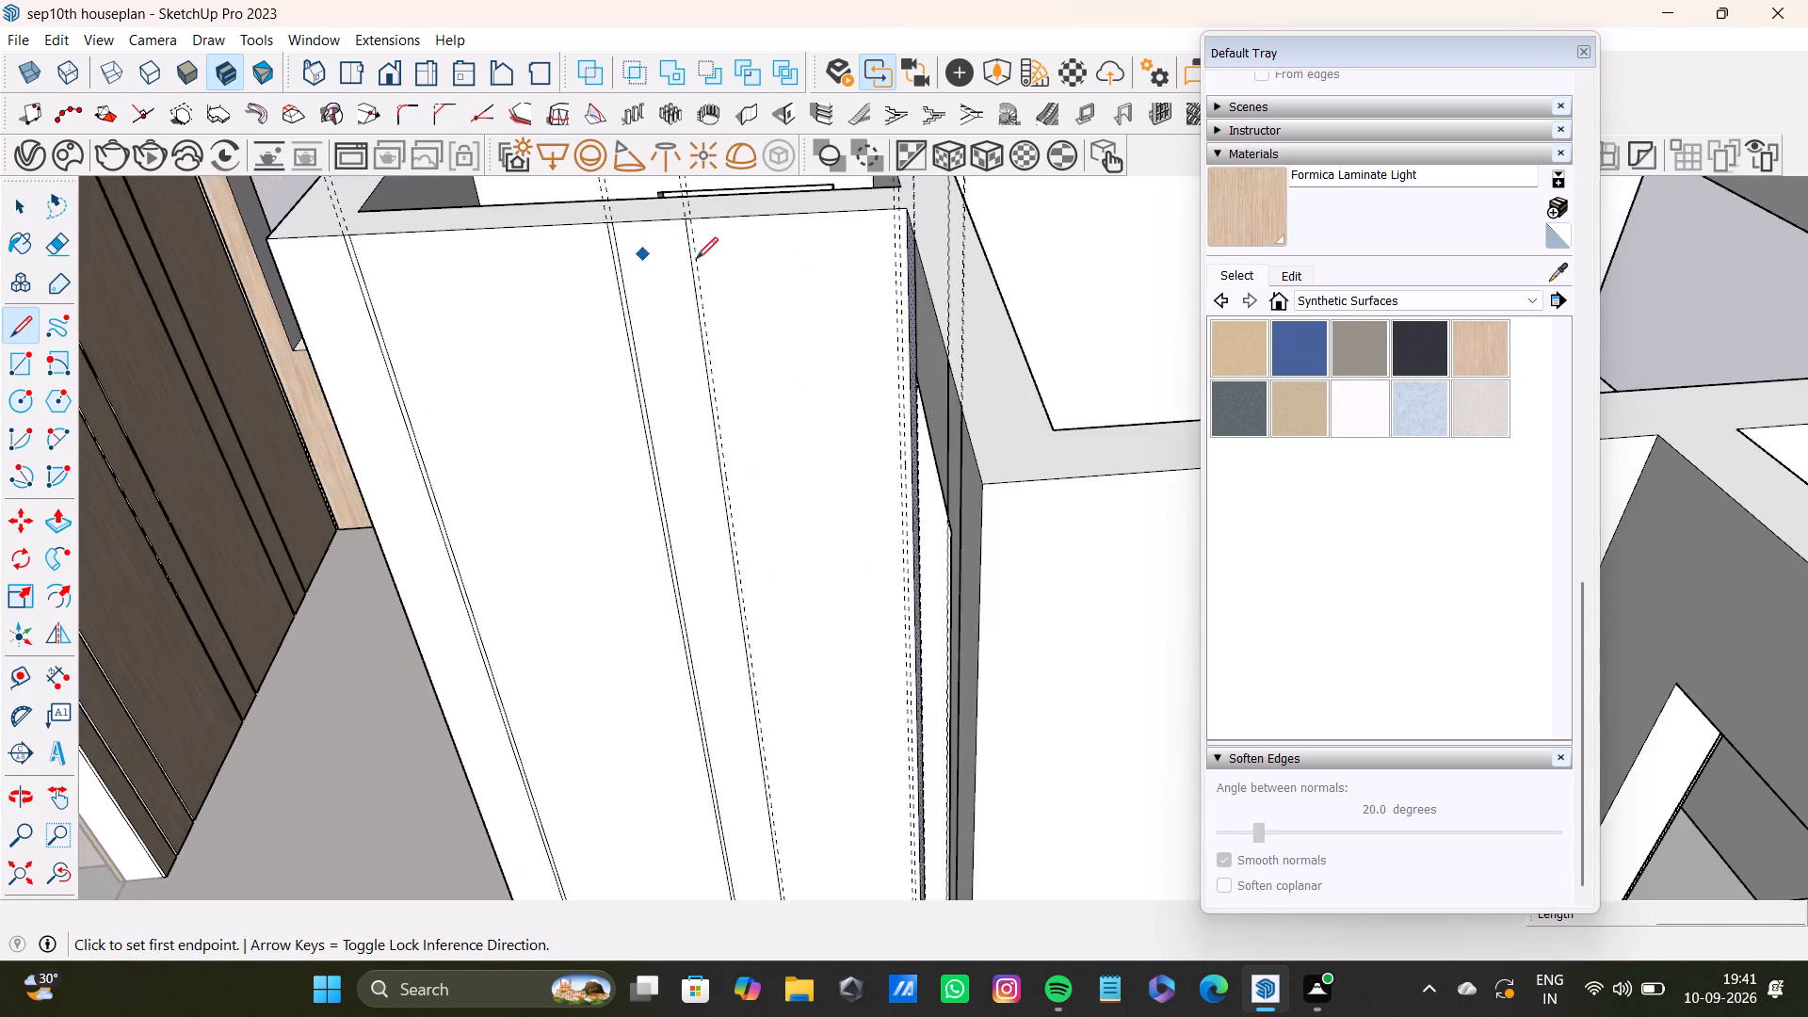
pyautogui.scroll(10, 696, 259)
pyautogui.keyDown('shift'); pyautogui.moveTo(717, 208); pyautogui.dragTo(729, 376, button='middle'); pyautogui.keyUp('shift')
pyautogui.scroll(2, 709, 369)
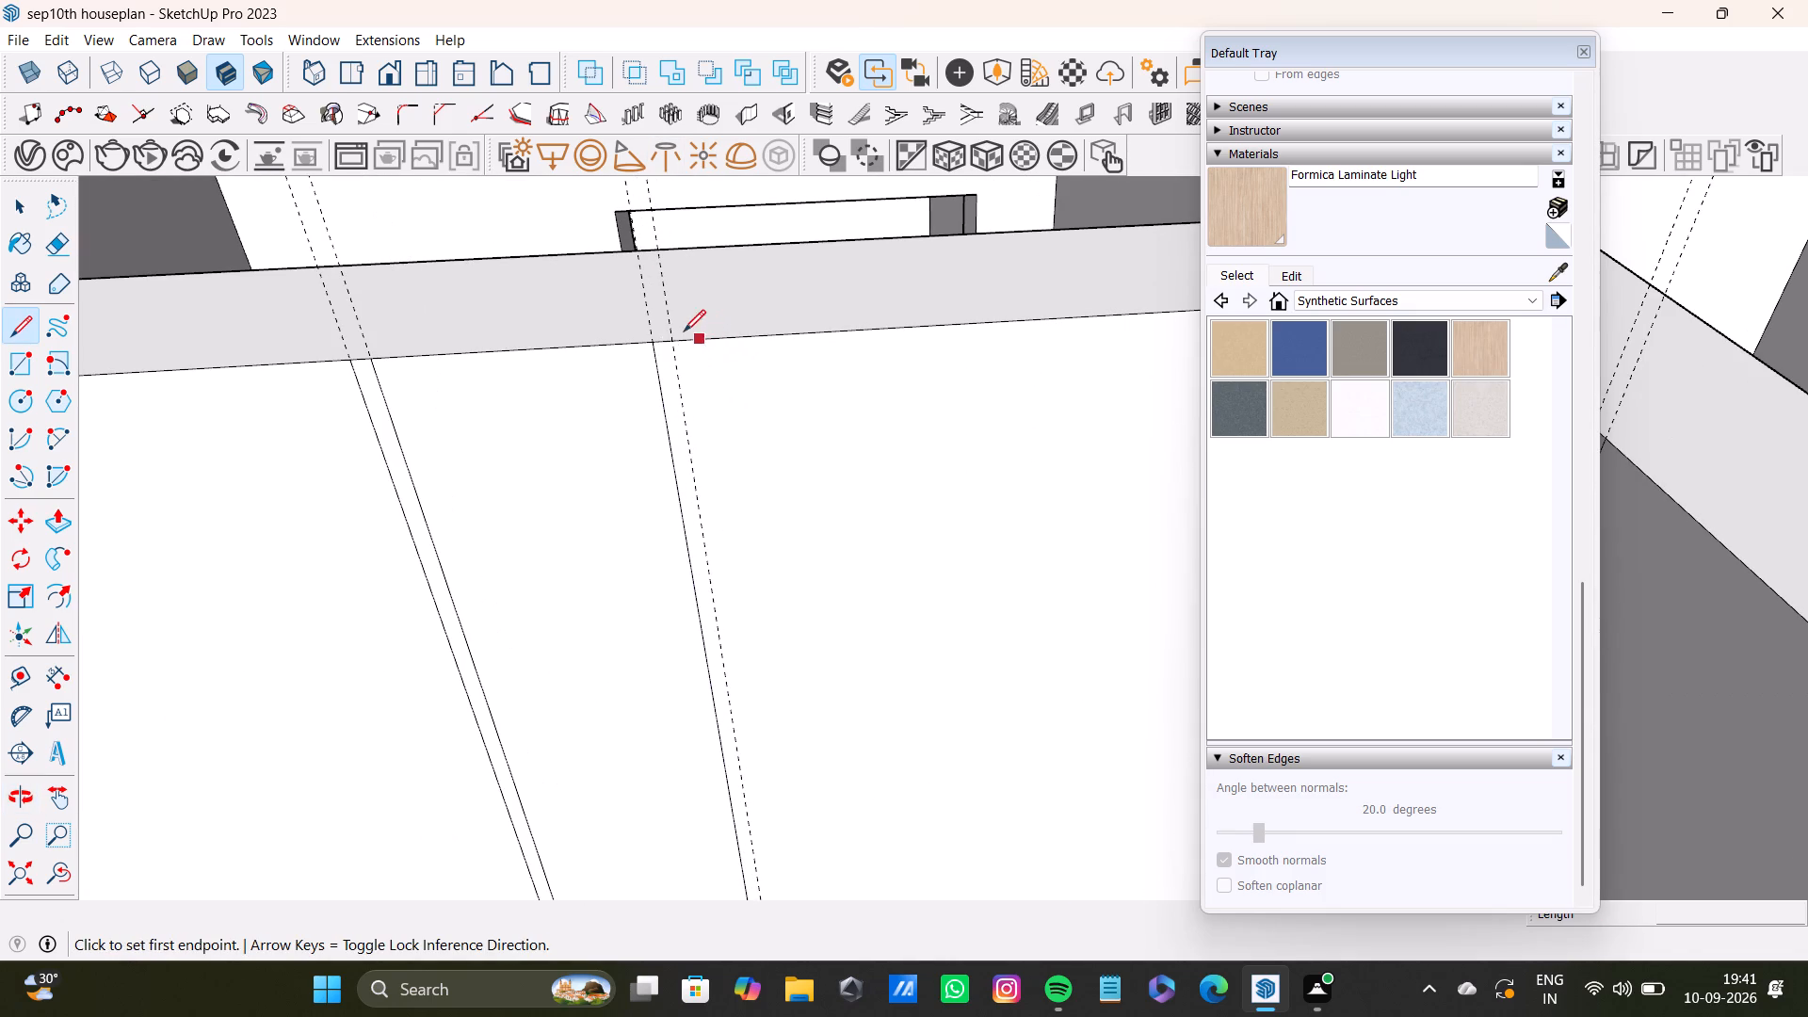
pyautogui.click(672, 337)
pyautogui.scroll(-4, 679, 514)
pyautogui.keyDown('shift'); pyautogui.moveTo(730, 598); pyautogui.dragTo(684, 360, button='middle'); pyautogui.keyUp('shift')
pyautogui.keyDown('shift'); pyautogui.scroll(1, 684, 334); pyautogui.keyUp('shift')
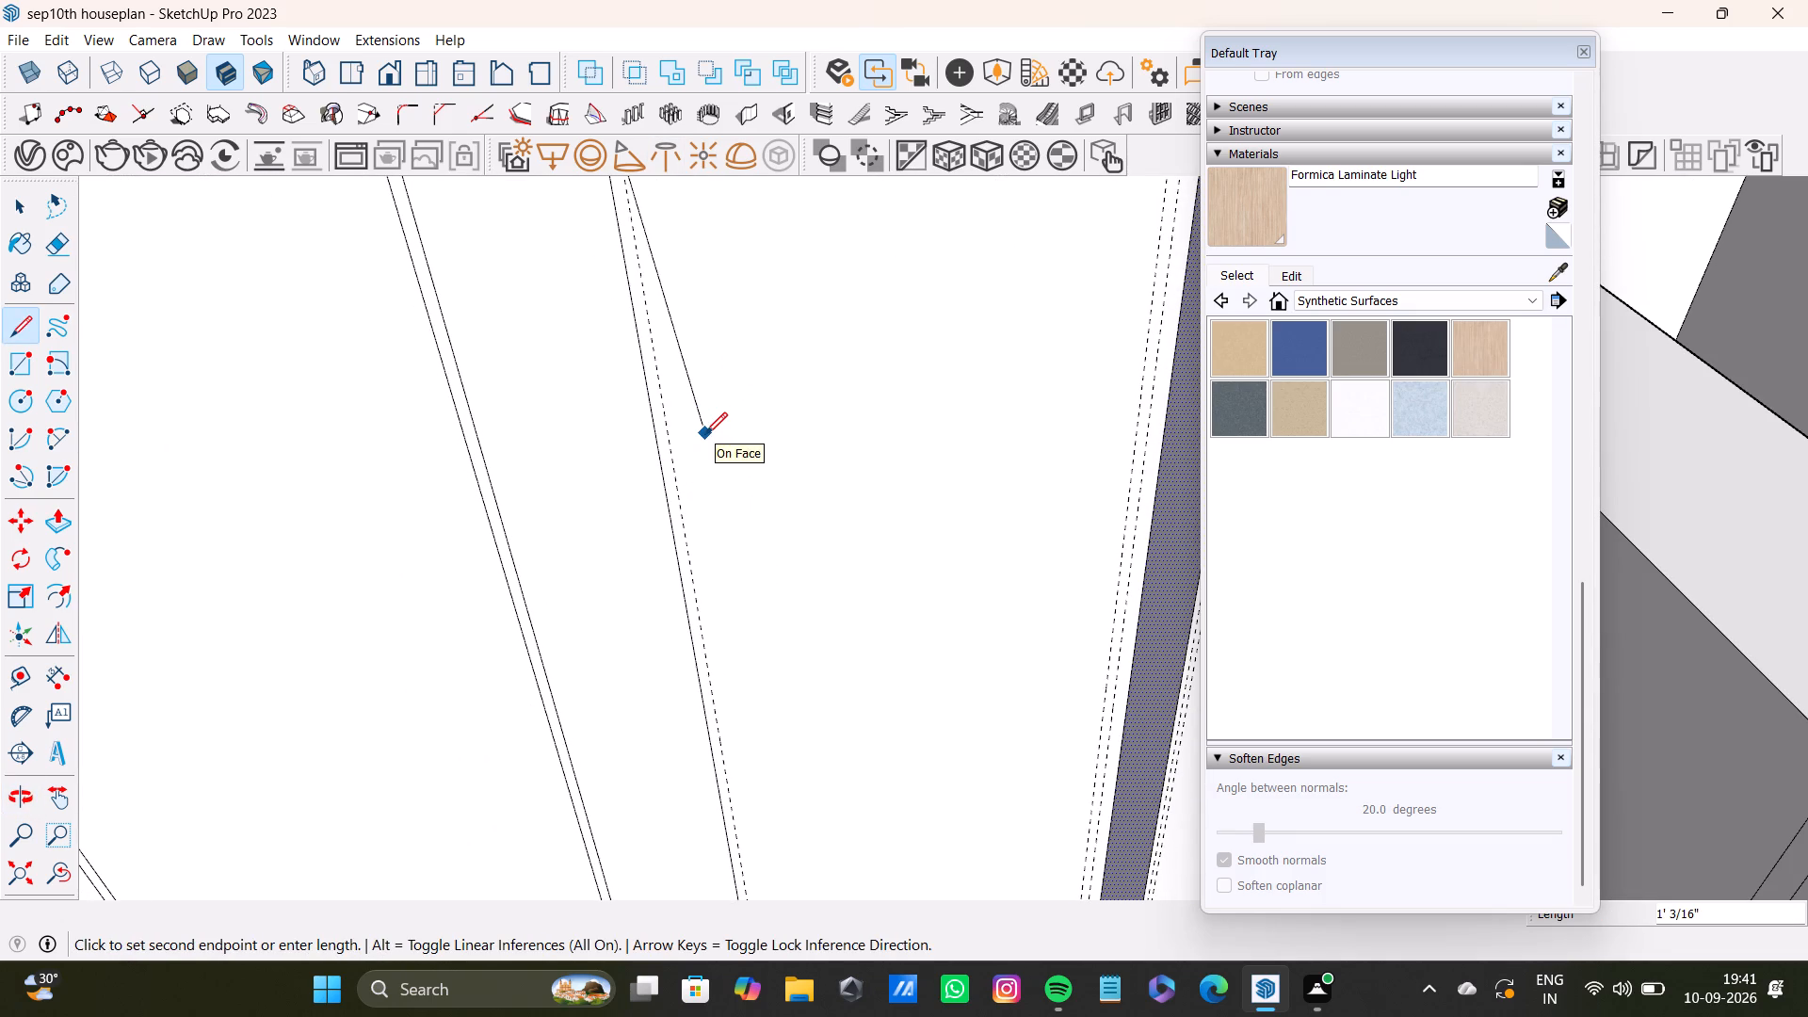
pyautogui.press('Up')
pyautogui.scroll(-4, 702, 552)
pyautogui.keyDown('shift'); pyautogui.moveTo(734, 638); pyautogui.dragTo(653, 246, button='middle'); pyautogui.keyUp('shift')
pyautogui.scroll(-4, 703, 371)
pyautogui.keyDown('shift'); pyautogui.moveTo(710, 627); pyautogui.dragTo(704, 381, button='middle'); pyautogui.keyUp('shift')
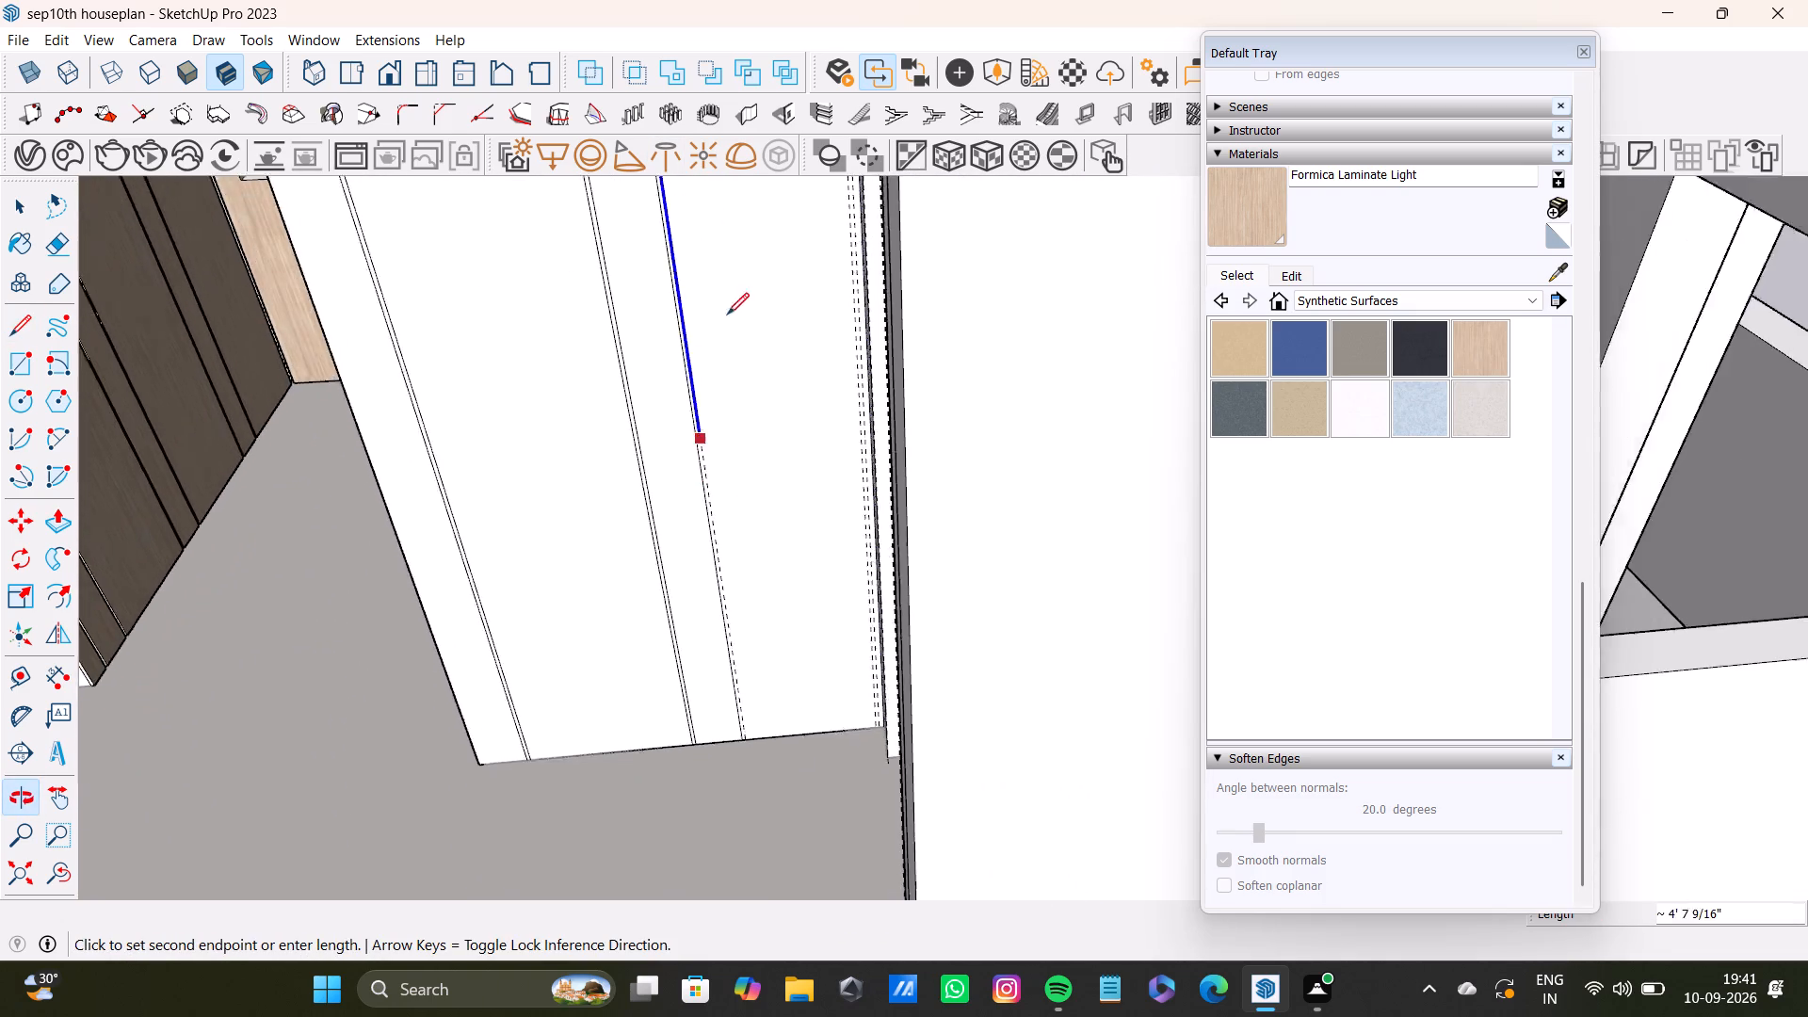
pyautogui.scroll(5, 765, 488)
pyautogui.keyDown('shift'); pyautogui.moveTo(730, 664); pyautogui.dragTo(718, 387, button='middle'); pyautogui.keyUp('shift')
pyautogui.scroll(10, 711, 440)
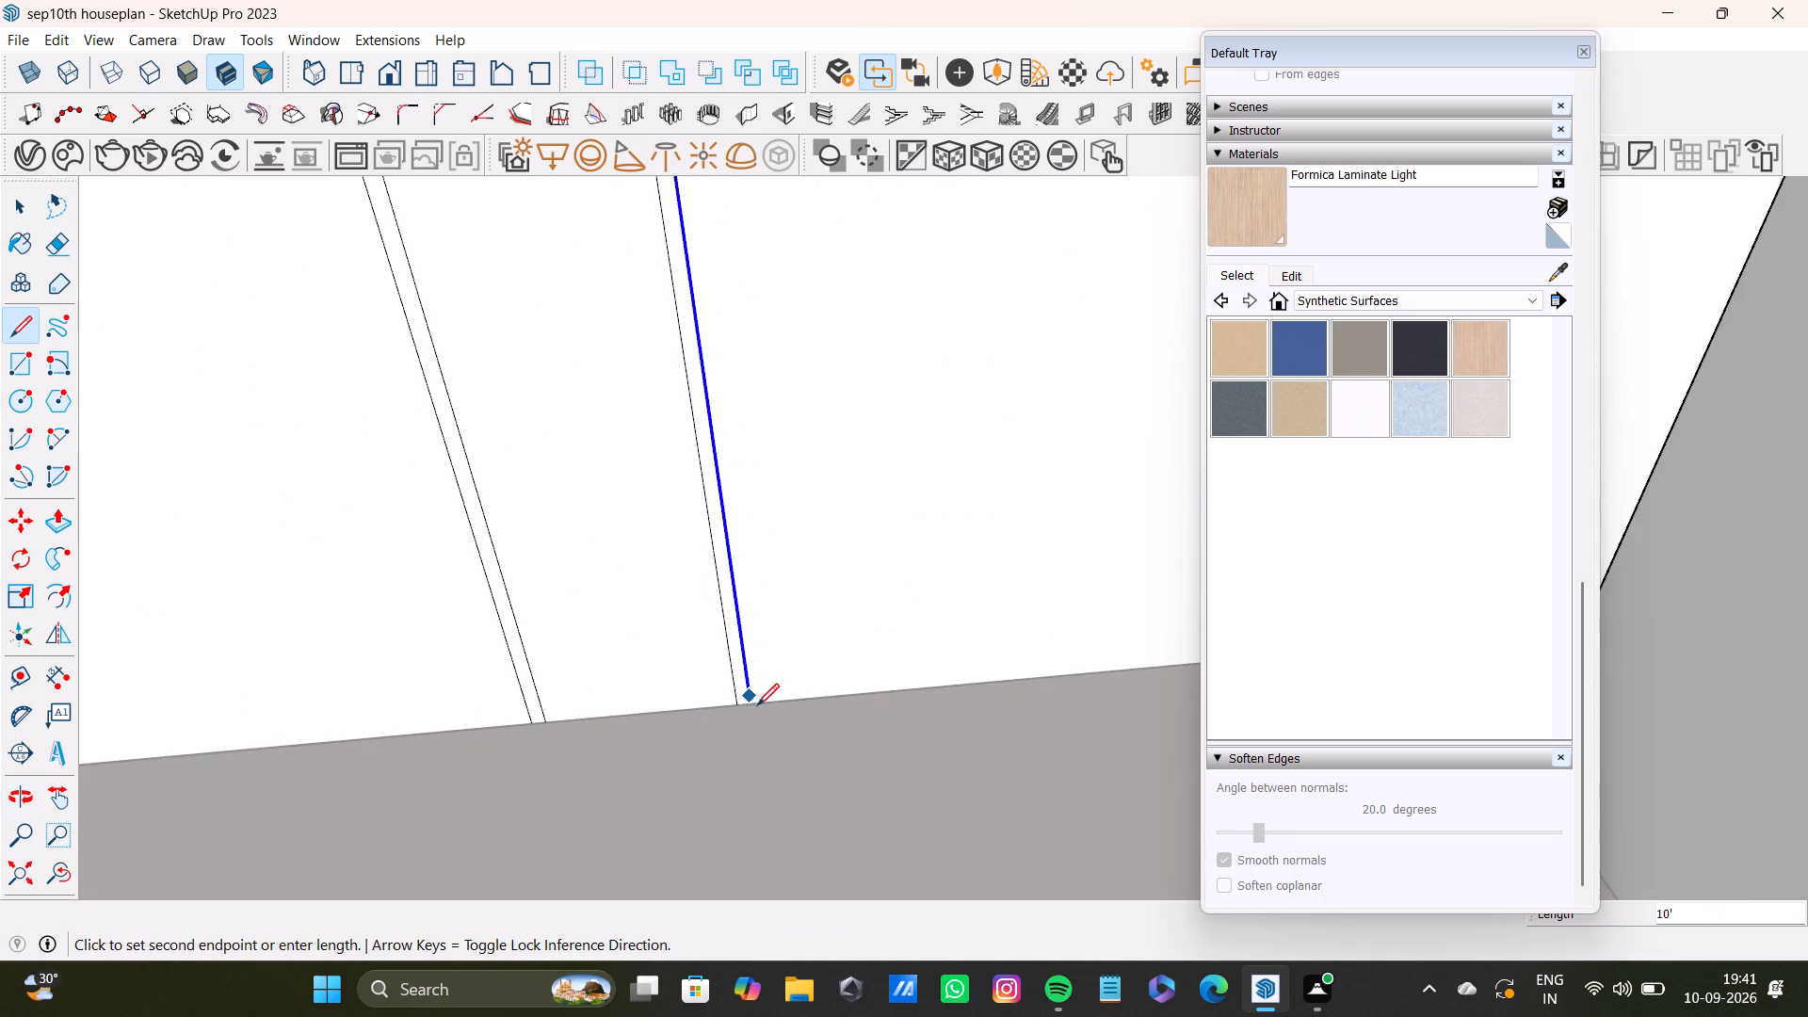
pyautogui.click(757, 706)
pyautogui.press('space')
# Draw a full-height vertical line along the first guide of the plain wall's fourth groove pair, the one beside the corner.
pyautogui.scroll(-13, 725, 656)
pyautogui.keyDown('shift'); pyautogui.moveTo(682, 565); pyautogui.dragTo(746, 856, button='middle'); pyautogui.keyUp('shift')
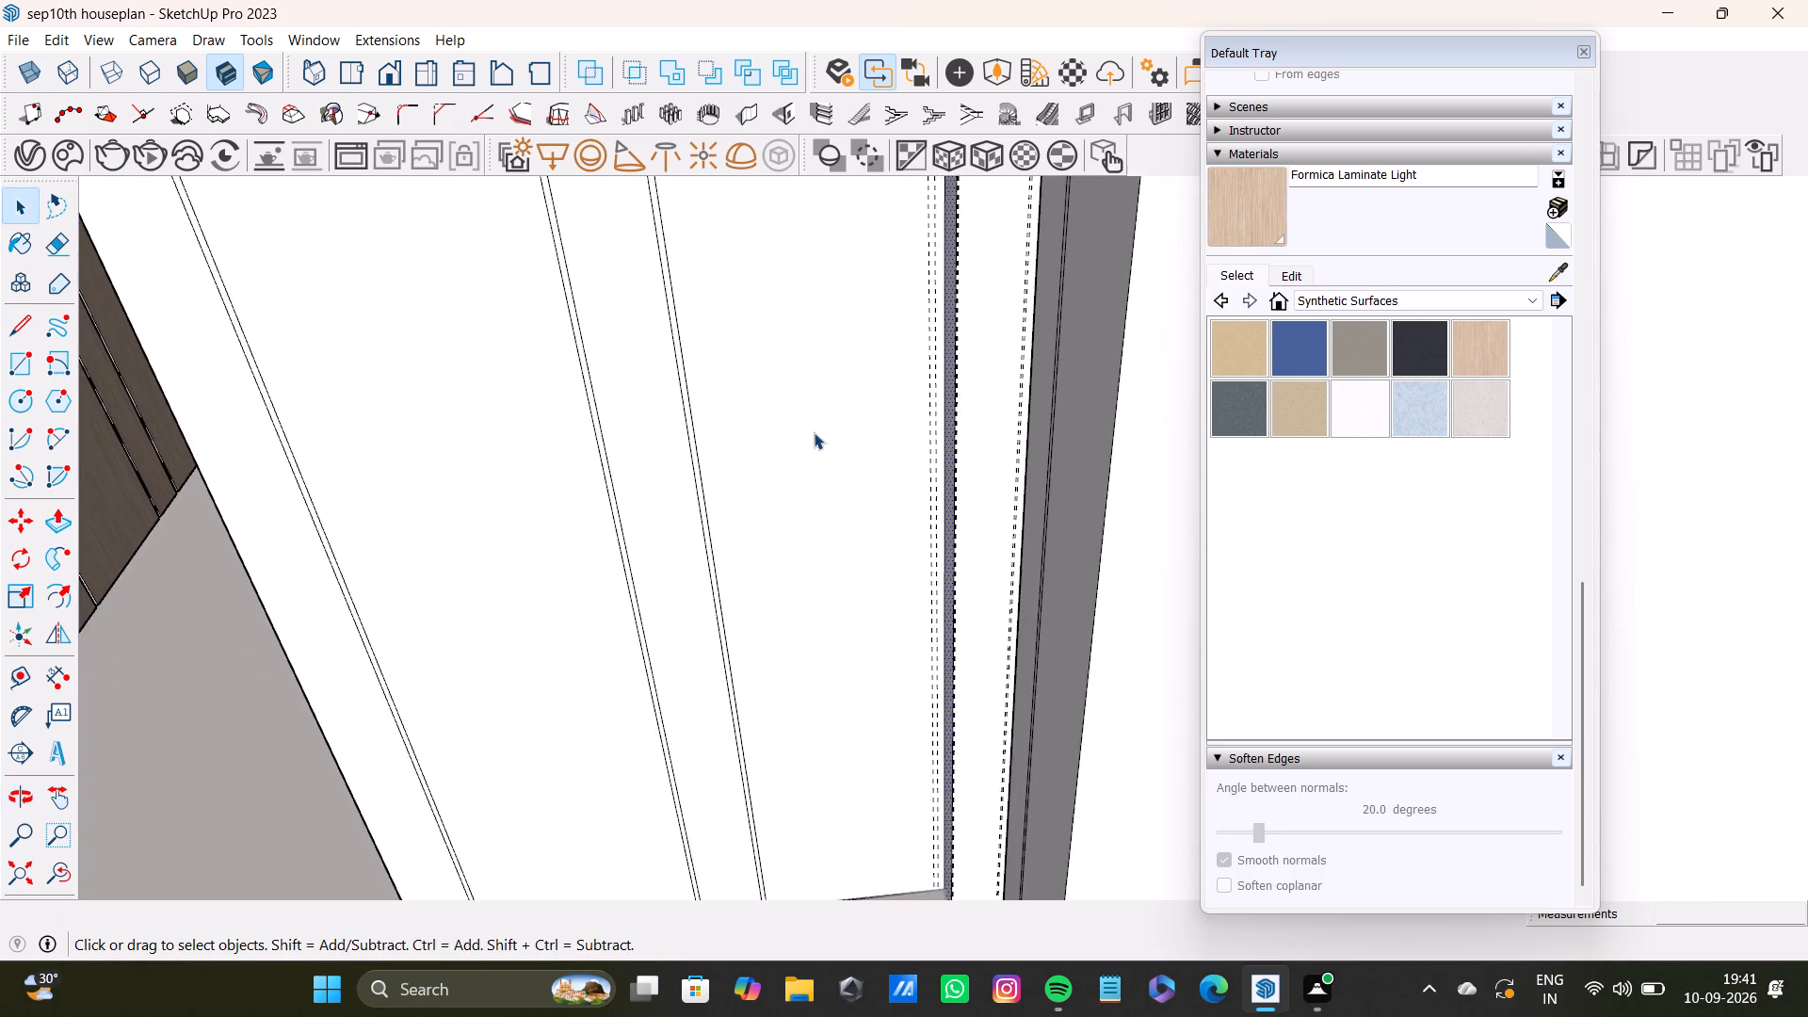
pyautogui.scroll(-4, 814, 432)
pyautogui.keyDown('shift'); pyautogui.moveTo(811, 475); pyautogui.dragTo(790, 767, button='middle'); pyautogui.keyUp('shift')
pyautogui.scroll(1, 804, 663)
pyautogui.moveTo(804, 663); pyautogui.dragTo(865, 652, button='middle')
pyautogui.press('l')
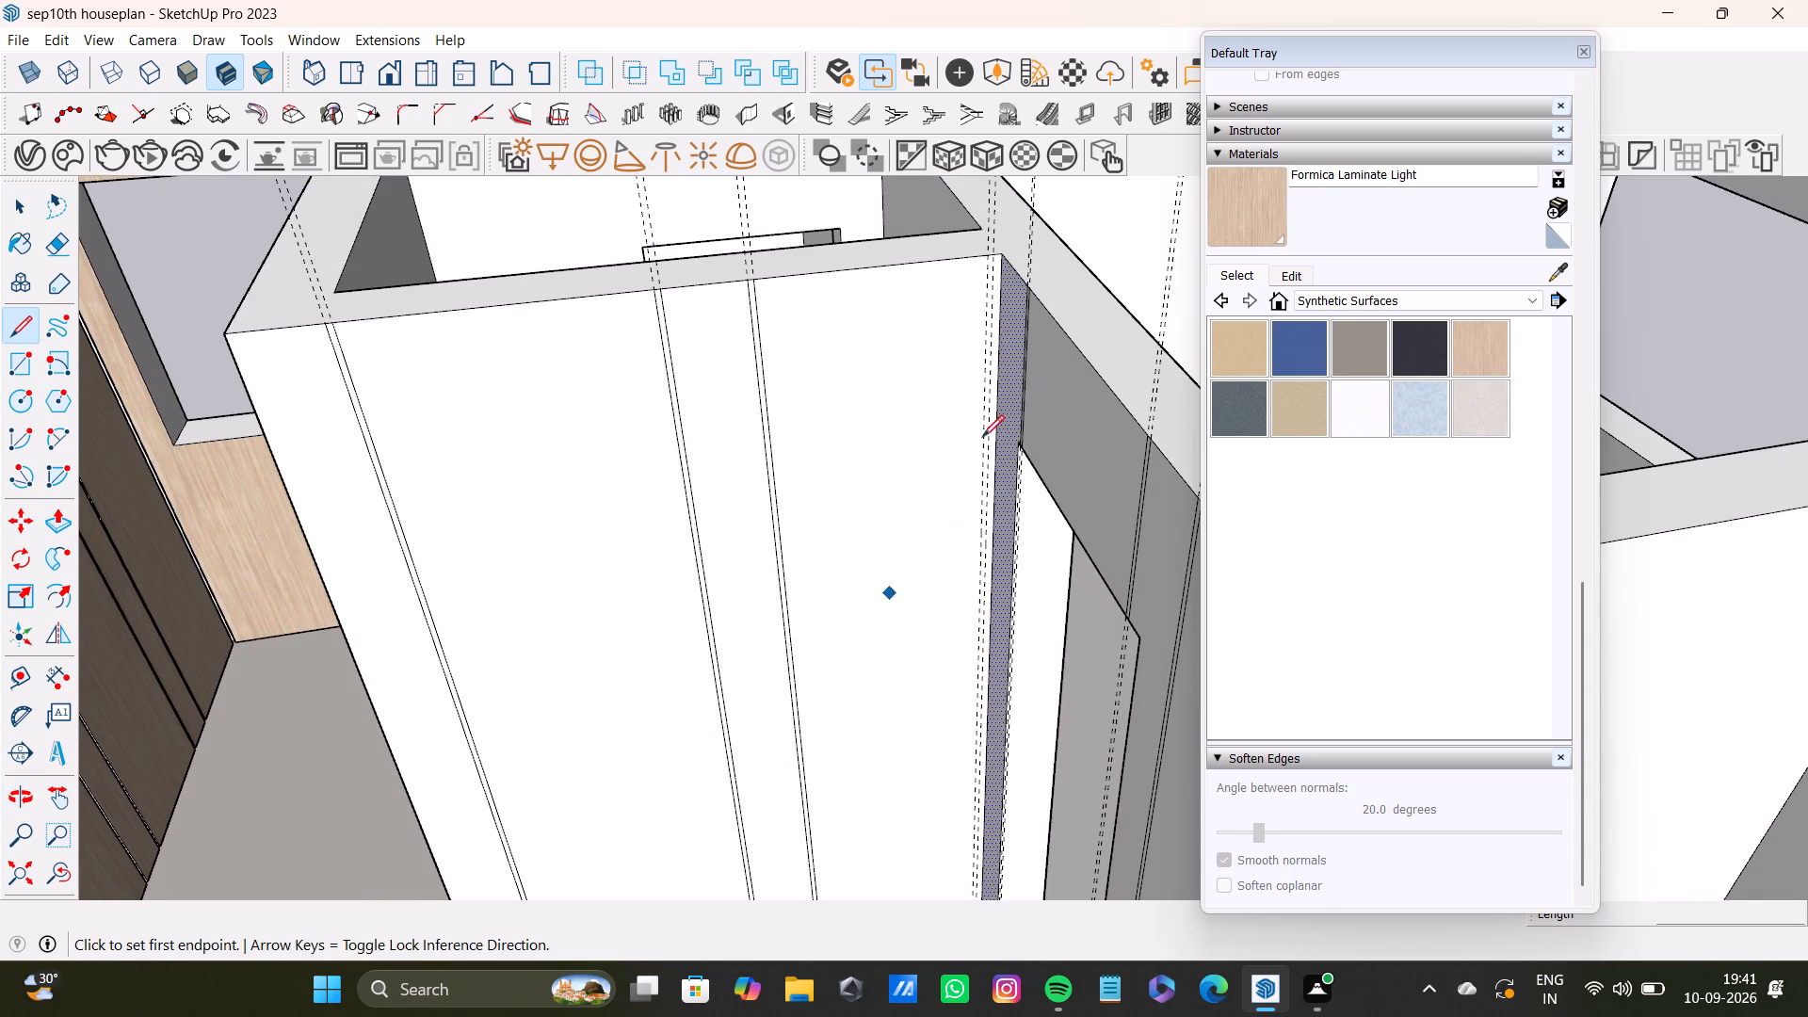
pyautogui.scroll(11, 986, 282)
pyautogui.click(953, 227)
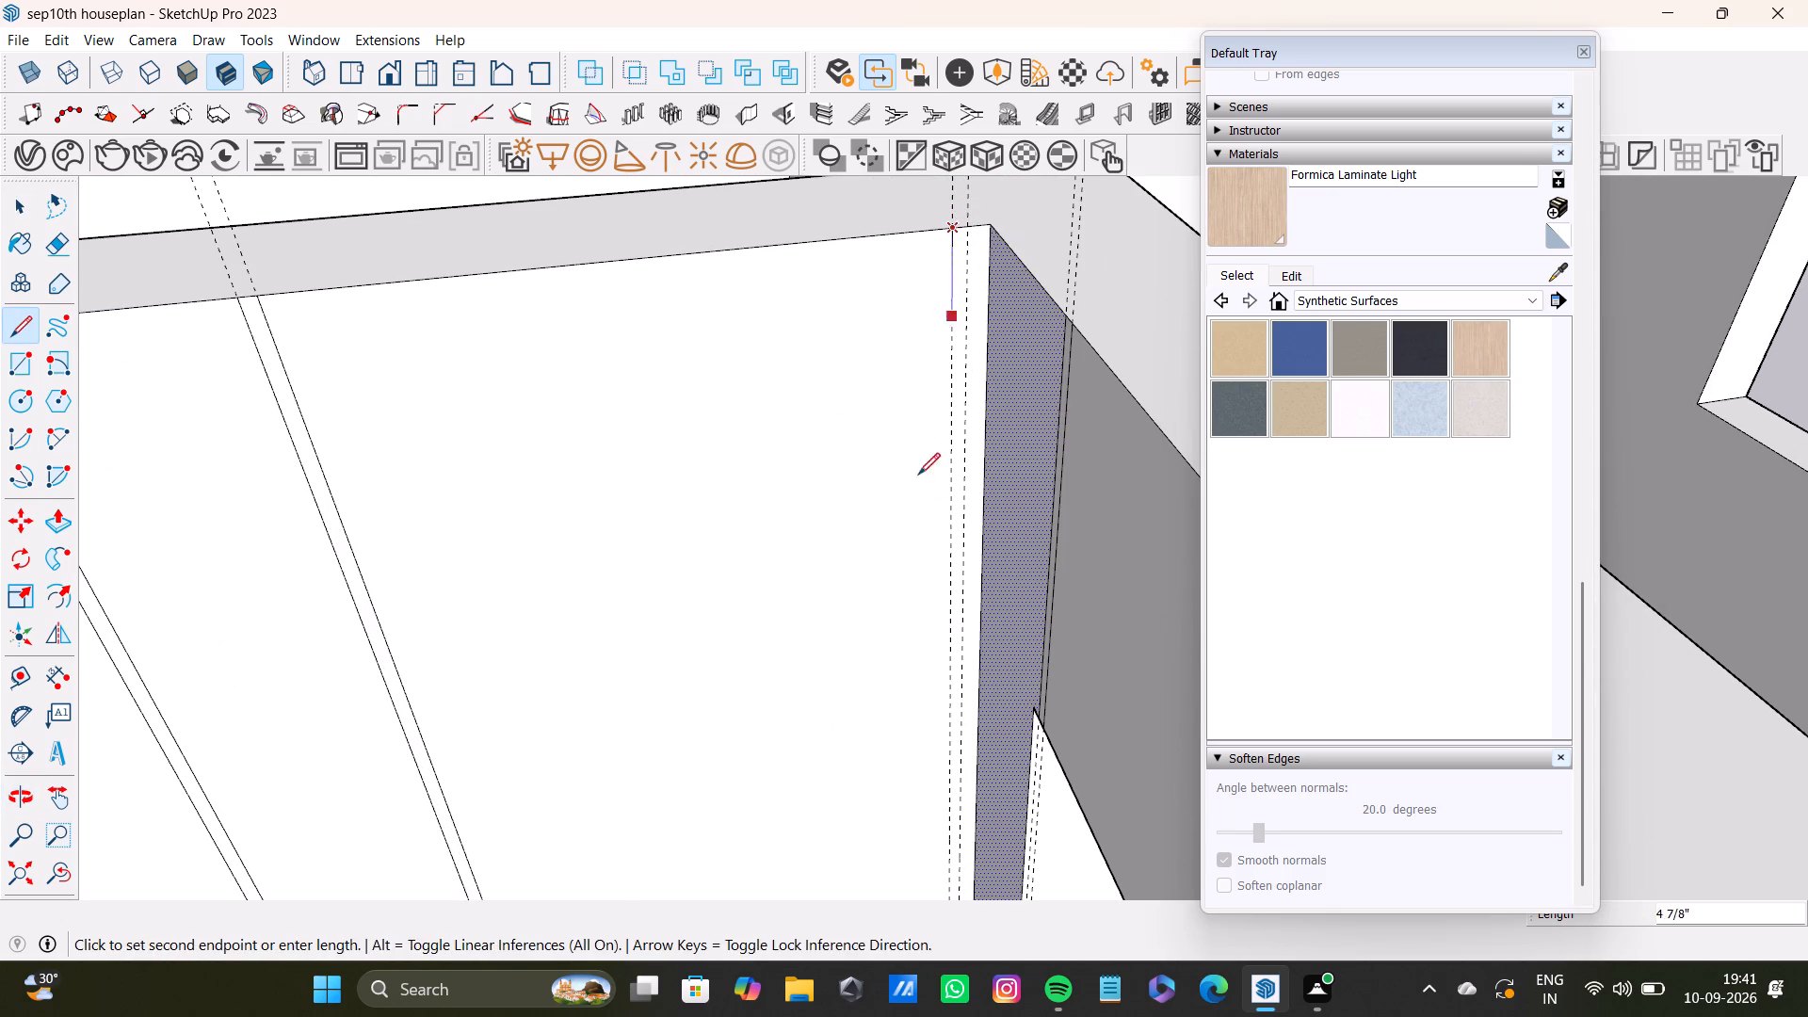
pyautogui.scroll(-3, 914, 518)
pyautogui.keyDown('shift'); pyautogui.moveTo(958, 612); pyautogui.dragTo(903, 198, button='middle'); pyautogui.keyUp('shift')
pyautogui.scroll(-3, 907, 342)
pyautogui.moveTo(888, 511); pyautogui.dragTo(902, 339, button='middle')
pyautogui.scroll(3, 949, 428)
pyautogui.scroll(-3, 930, 575)
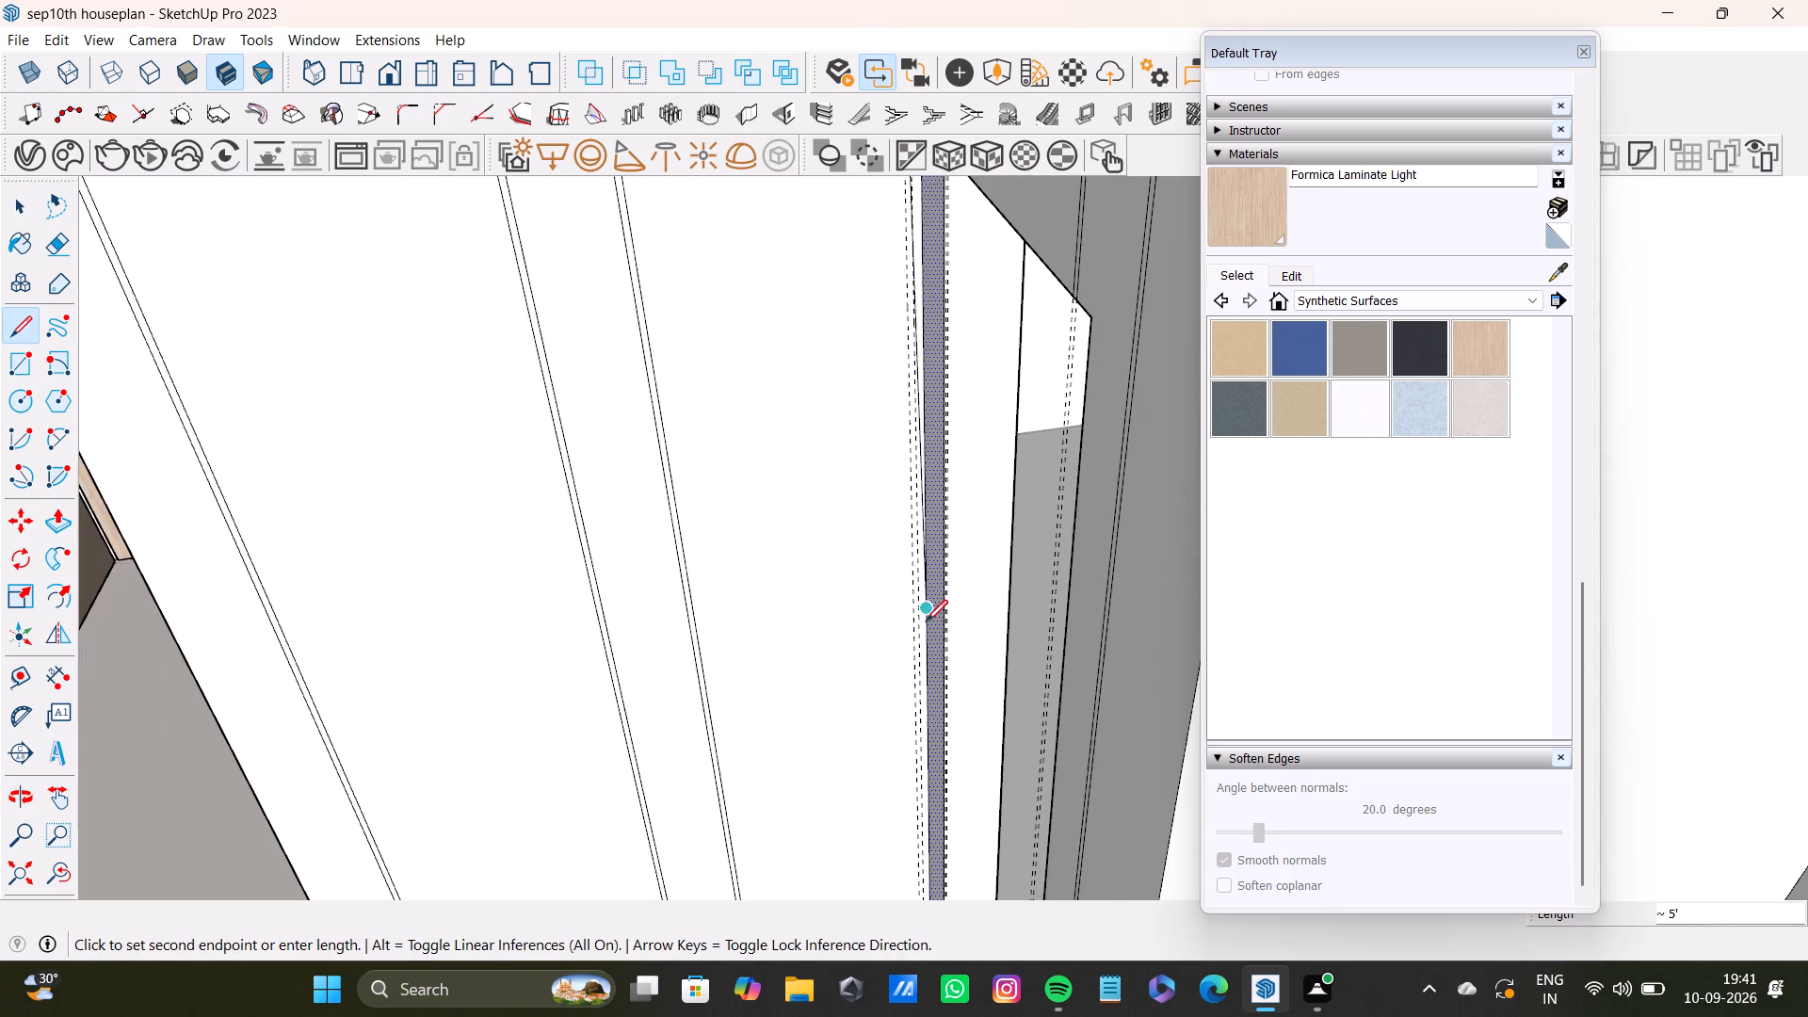
pyautogui.keyDown('shift'); pyautogui.moveTo(926, 621); pyautogui.dragTo(852, 230, button='middle'); pyautogui.keyUp('shift')
pyautogui.scroll(3, 923, 428)
pyautogui.scroll(6, 848, 640)
pyautogui.keyDown('shift'); pyautogui.moveTo(858, 720); pyautogui.dragTo(836, 519, button='middle'); pyautogui.keyUp('shift')
pyautogui.scroll(2, 837, 606)
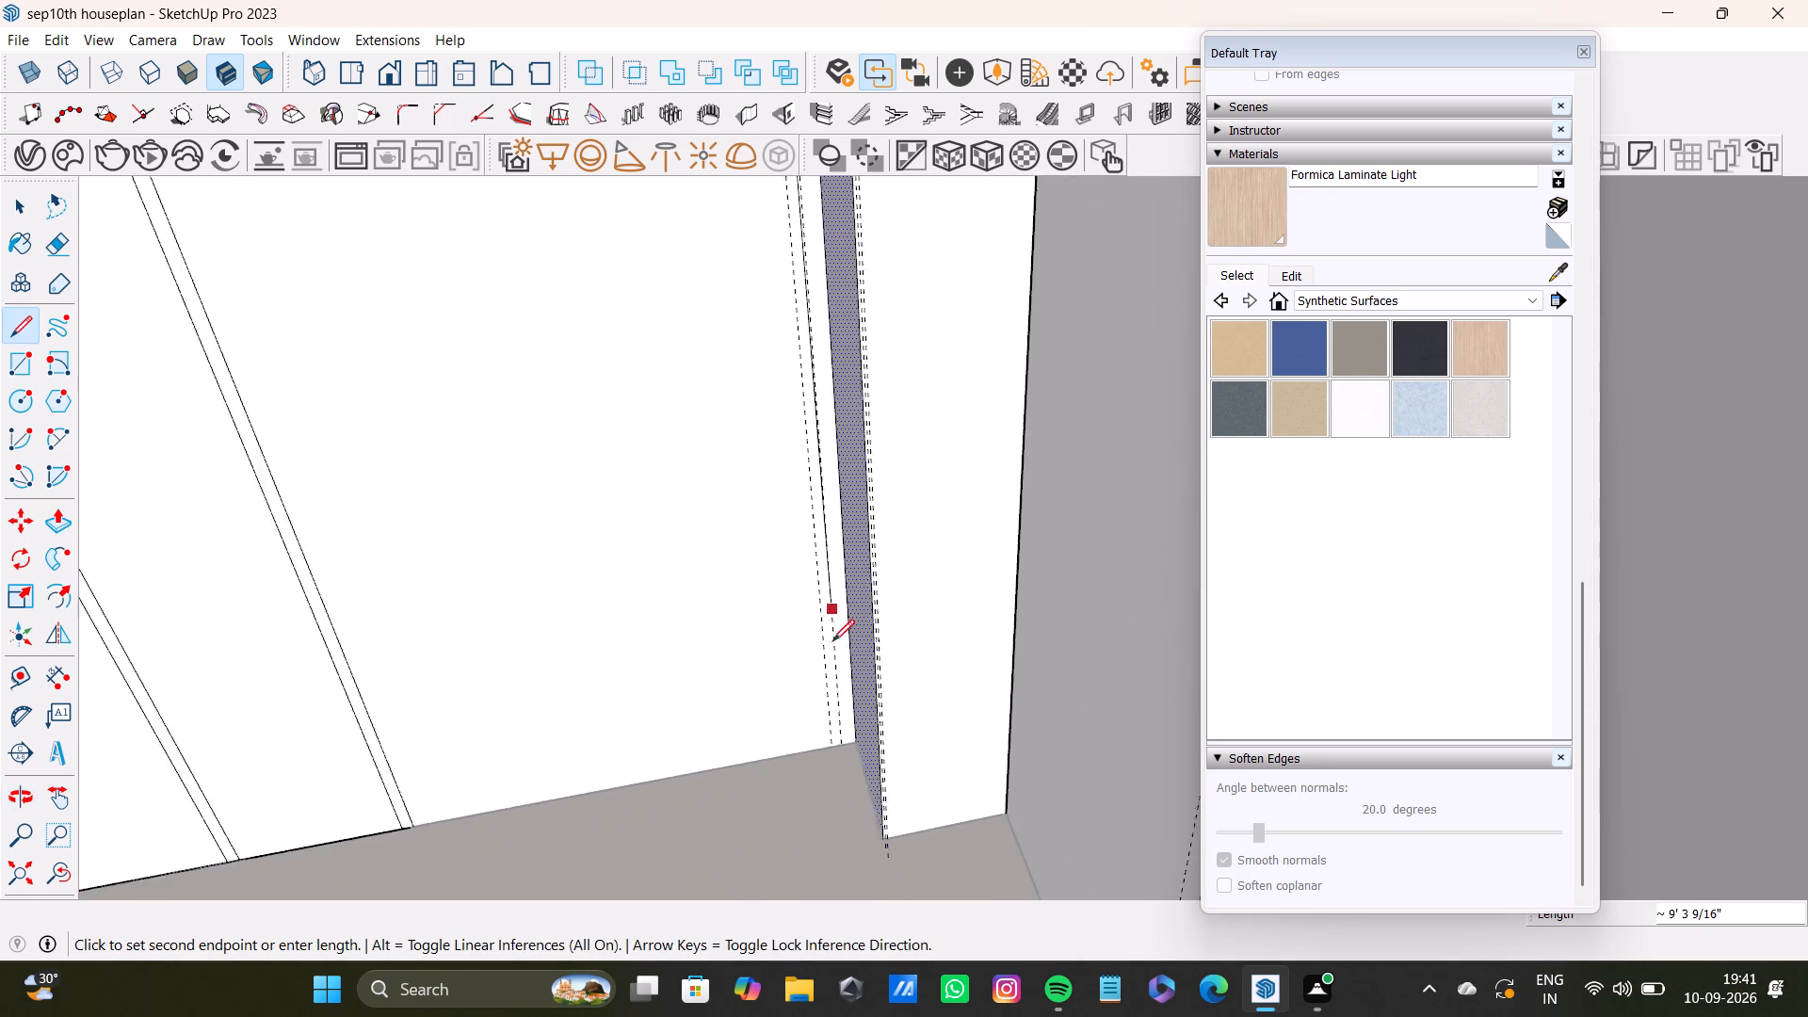
pyautogui.scroll(4, 832, 641)
pyautogui.click(836, 792)
pyautogui.press('space')
# Draw a 10' vertical line along the other guide of the fourth groove pair, from the wall's top edge to the floor.
pyautogui.scroll(-5, 826, 627)
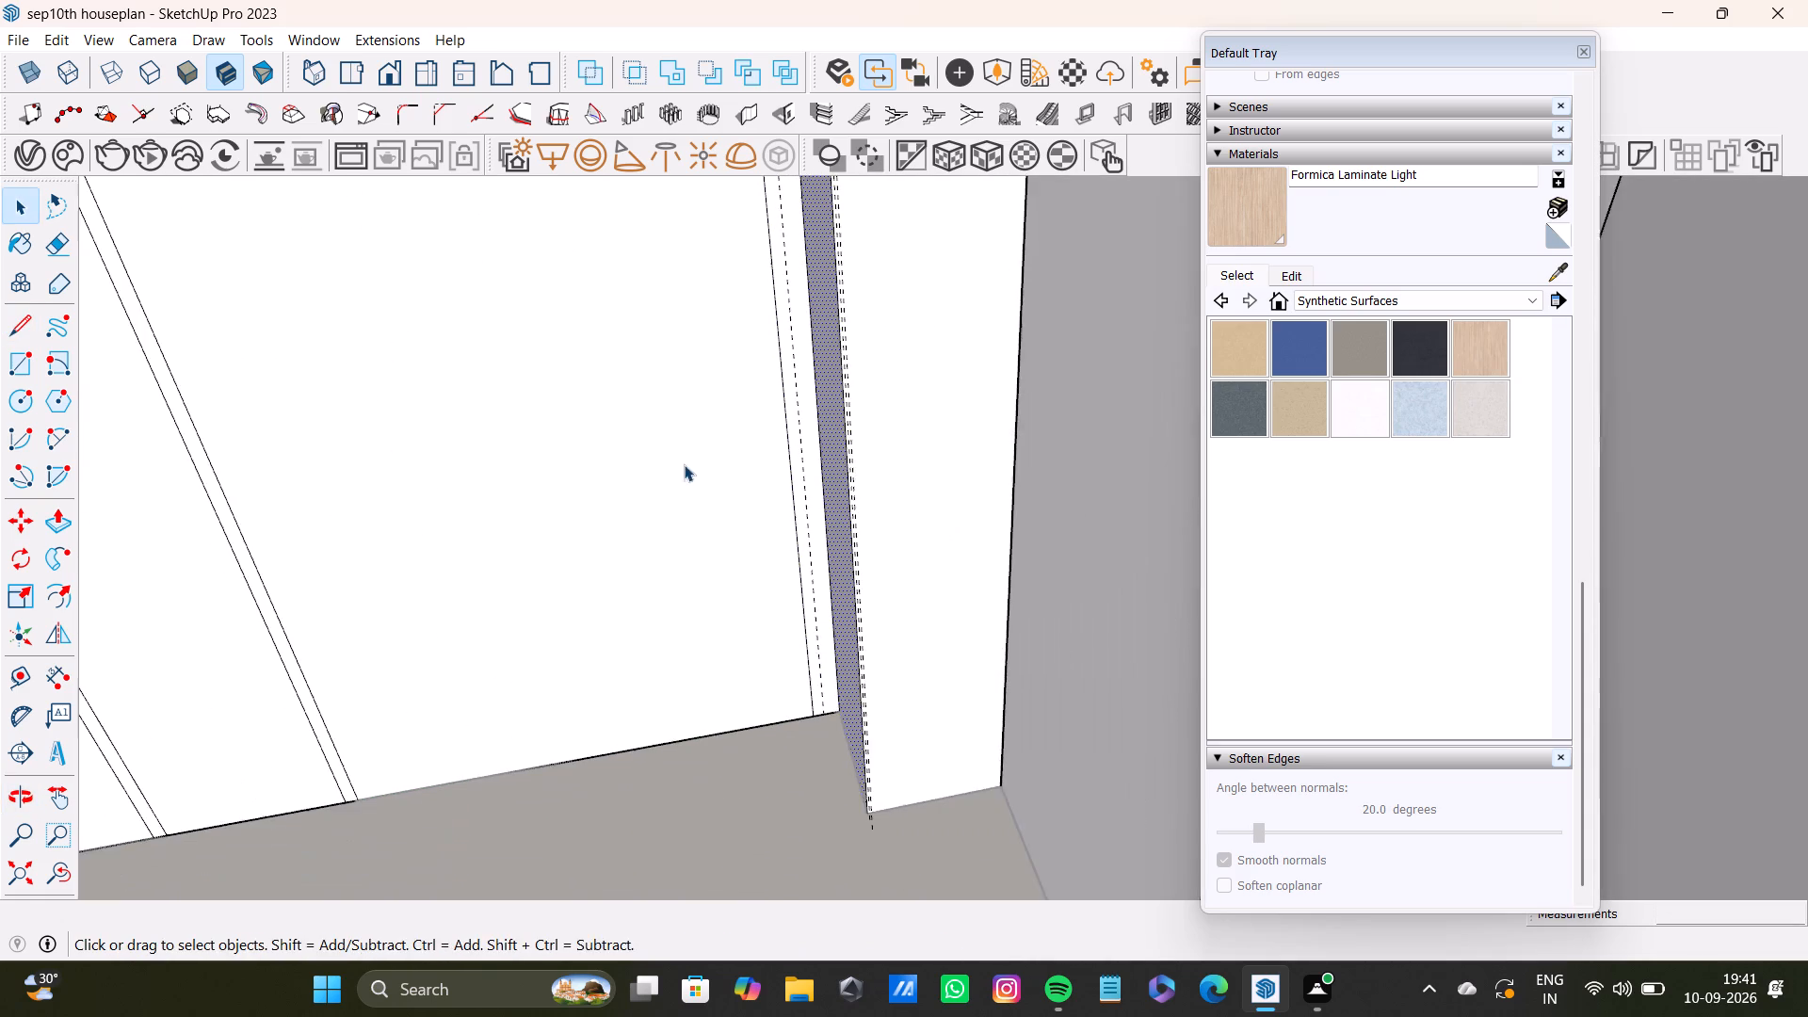
pyautogui.keyDown('shift'); pyautogui.moveTo(654, 347); pyautogui.dragTo(856, 679, button='middle'); pyautogui.keyUp('shift')
pyautogui.scroll(-8, 848, 524)
pyautogui.keyDown('shift'); pyautogui.moveTo(811, 444); pyautogui.dragTo(945, 842, button='middle'); pyautogui.keyUp('shift')
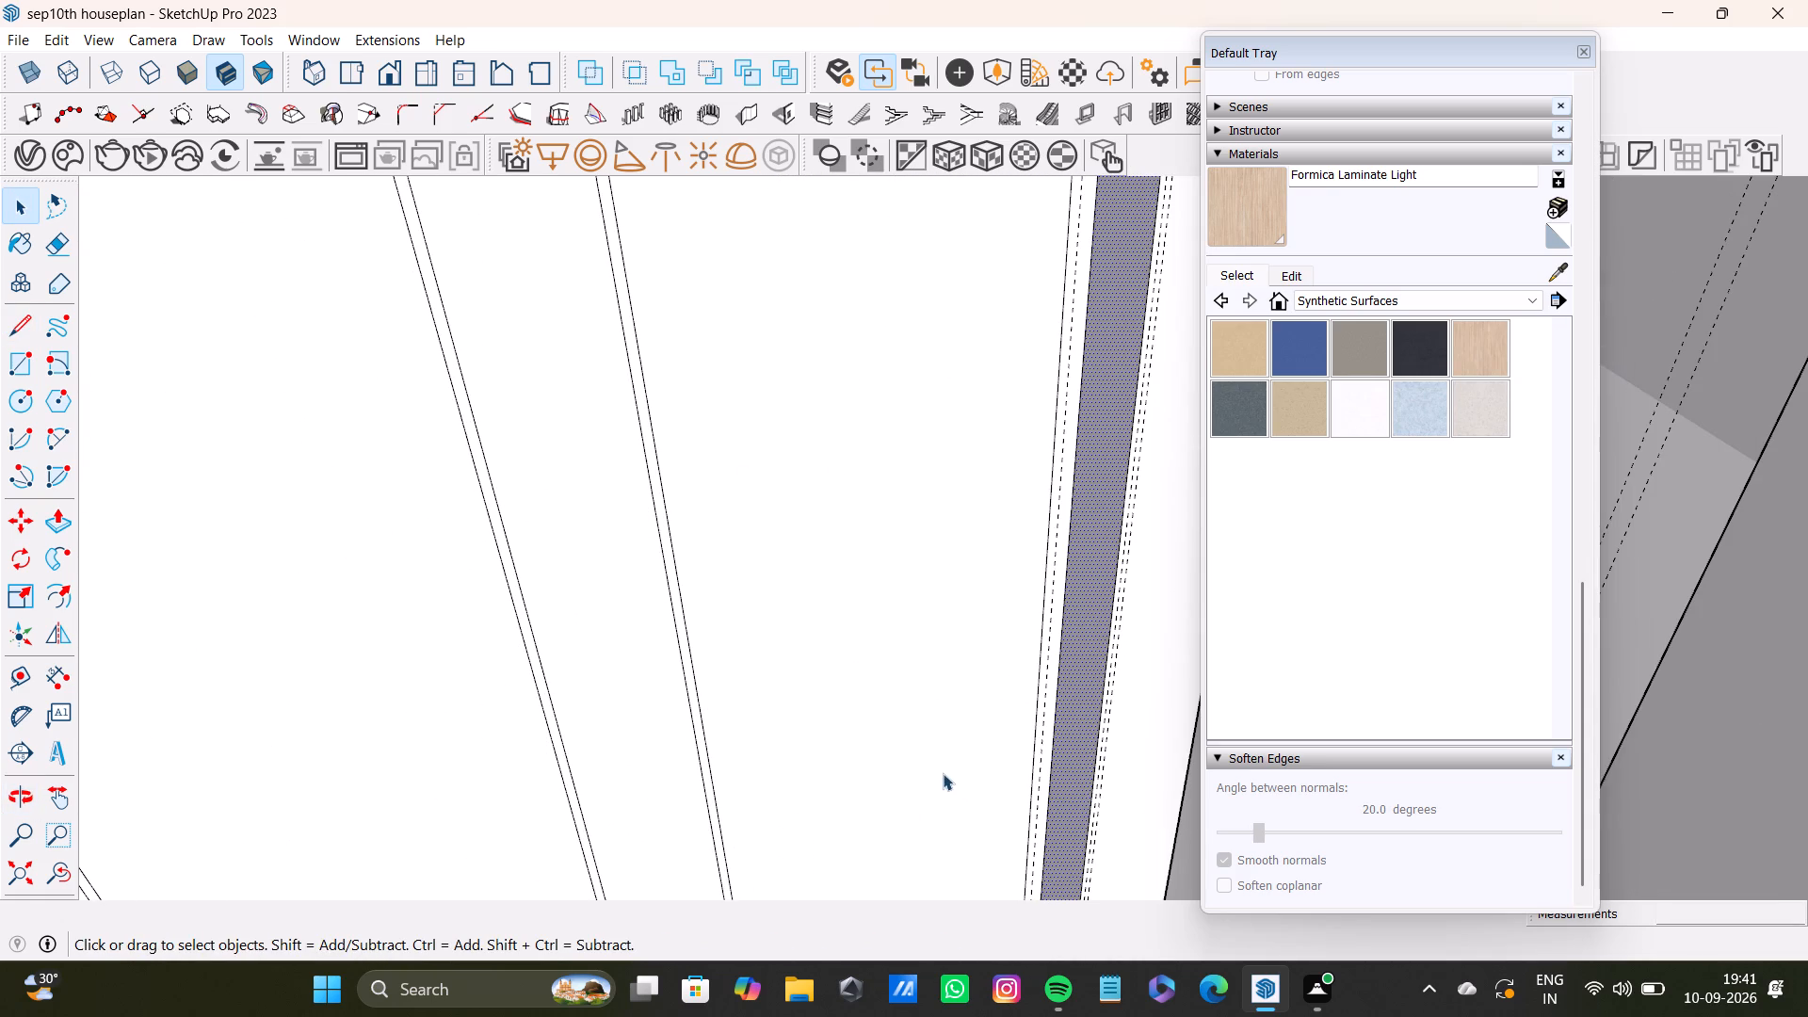
pyautogui.press('l')
pyautogui.scroll(-8, 835, 537)
pyautogui.keyDown('shift'); pyautogui.moveTo(765, 388); pyautogui.dragTo(847, 820, button='middle'); pyautogui.keyUp('shift')
pyautogui.scroll(-2, 865, 478)
pyautogui.scroll(20, 940, 421)
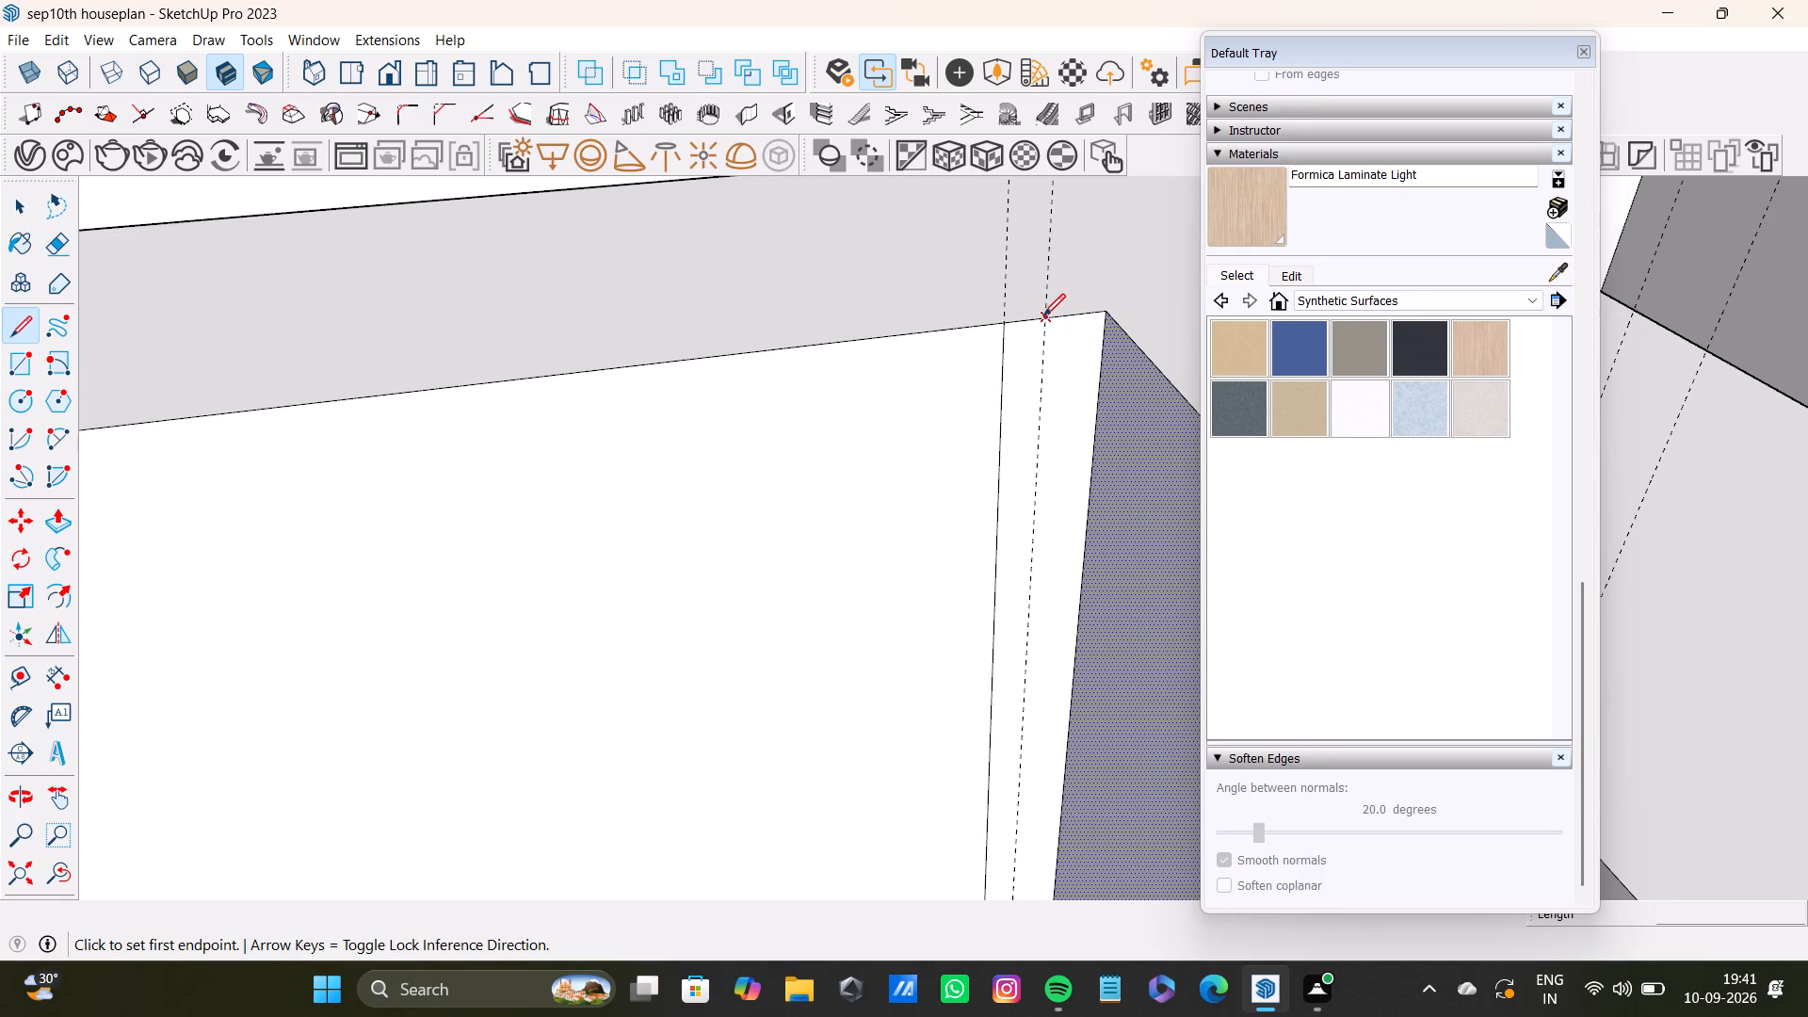
pyautogui.click(1043, 315)
pyautogui.scroll(-4, 1043, 541)
pyautogui.moveTo(1039, 616); pyautogui.dragTo(980, 213, button='middle')
pyautogui.scroll(-7, 976, 341)
pyautogui.moveTo(970, 643); pyautogui.dragTo(965, 585, button='middle')
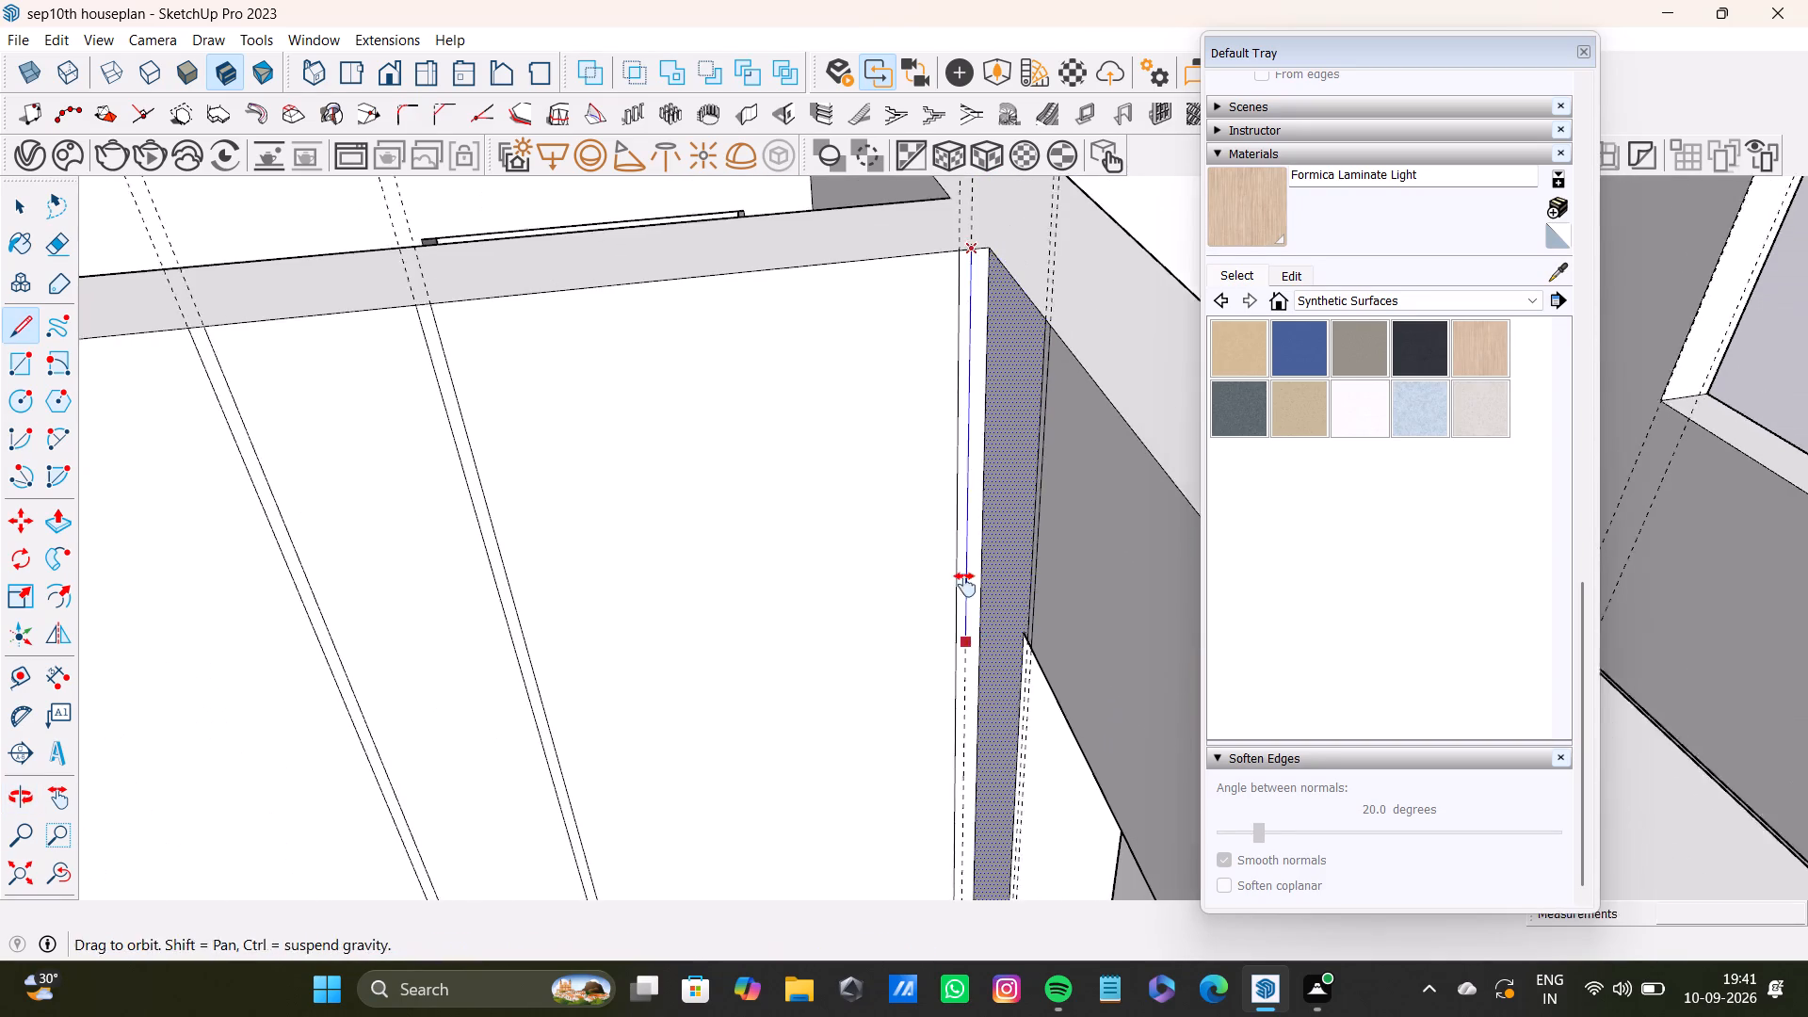
pyautogui.moveTo(965, 585); pyautogui.dragTo(948, 317, button='middle')
pyautogui.scroll(8, 1019, 611)
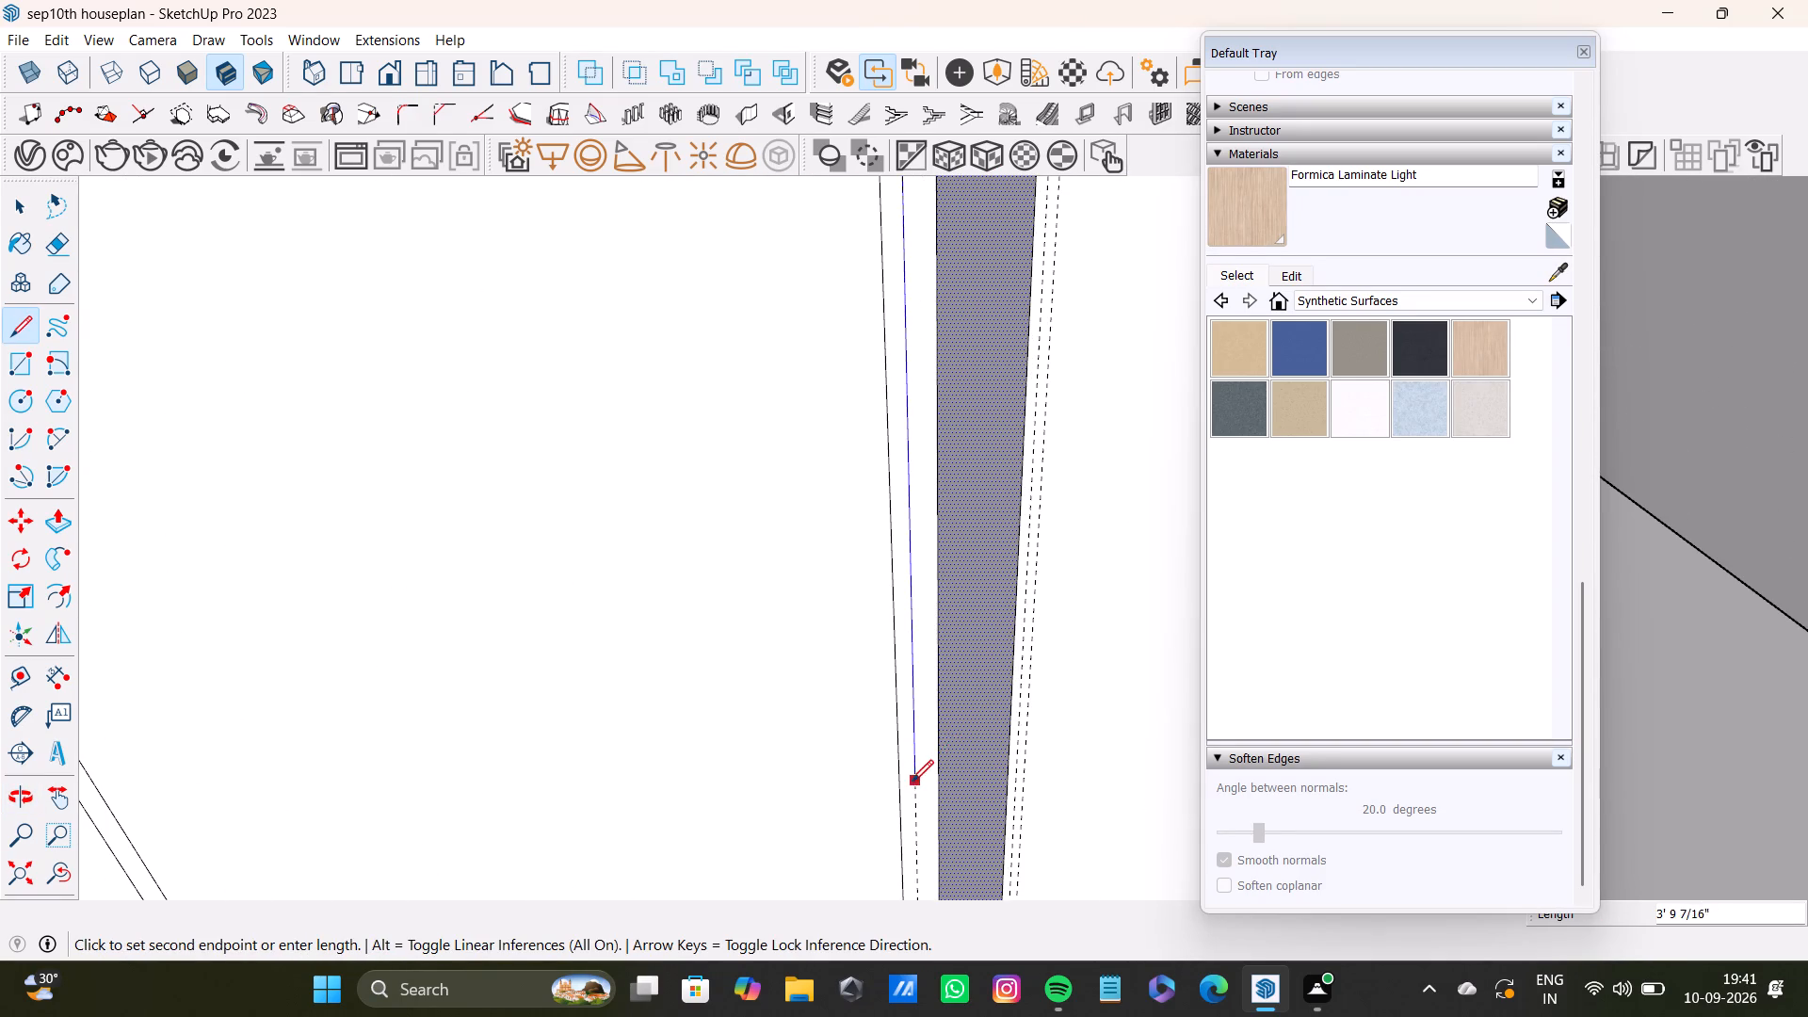
pyautogui.keyDown('shift'); pyautogui.moveTo(910, 784); pyautogui.dragTo(869, 300, button='middle'); pyautogui.keyUp('shift')
pyautogui.scroll(1, 864, 165)
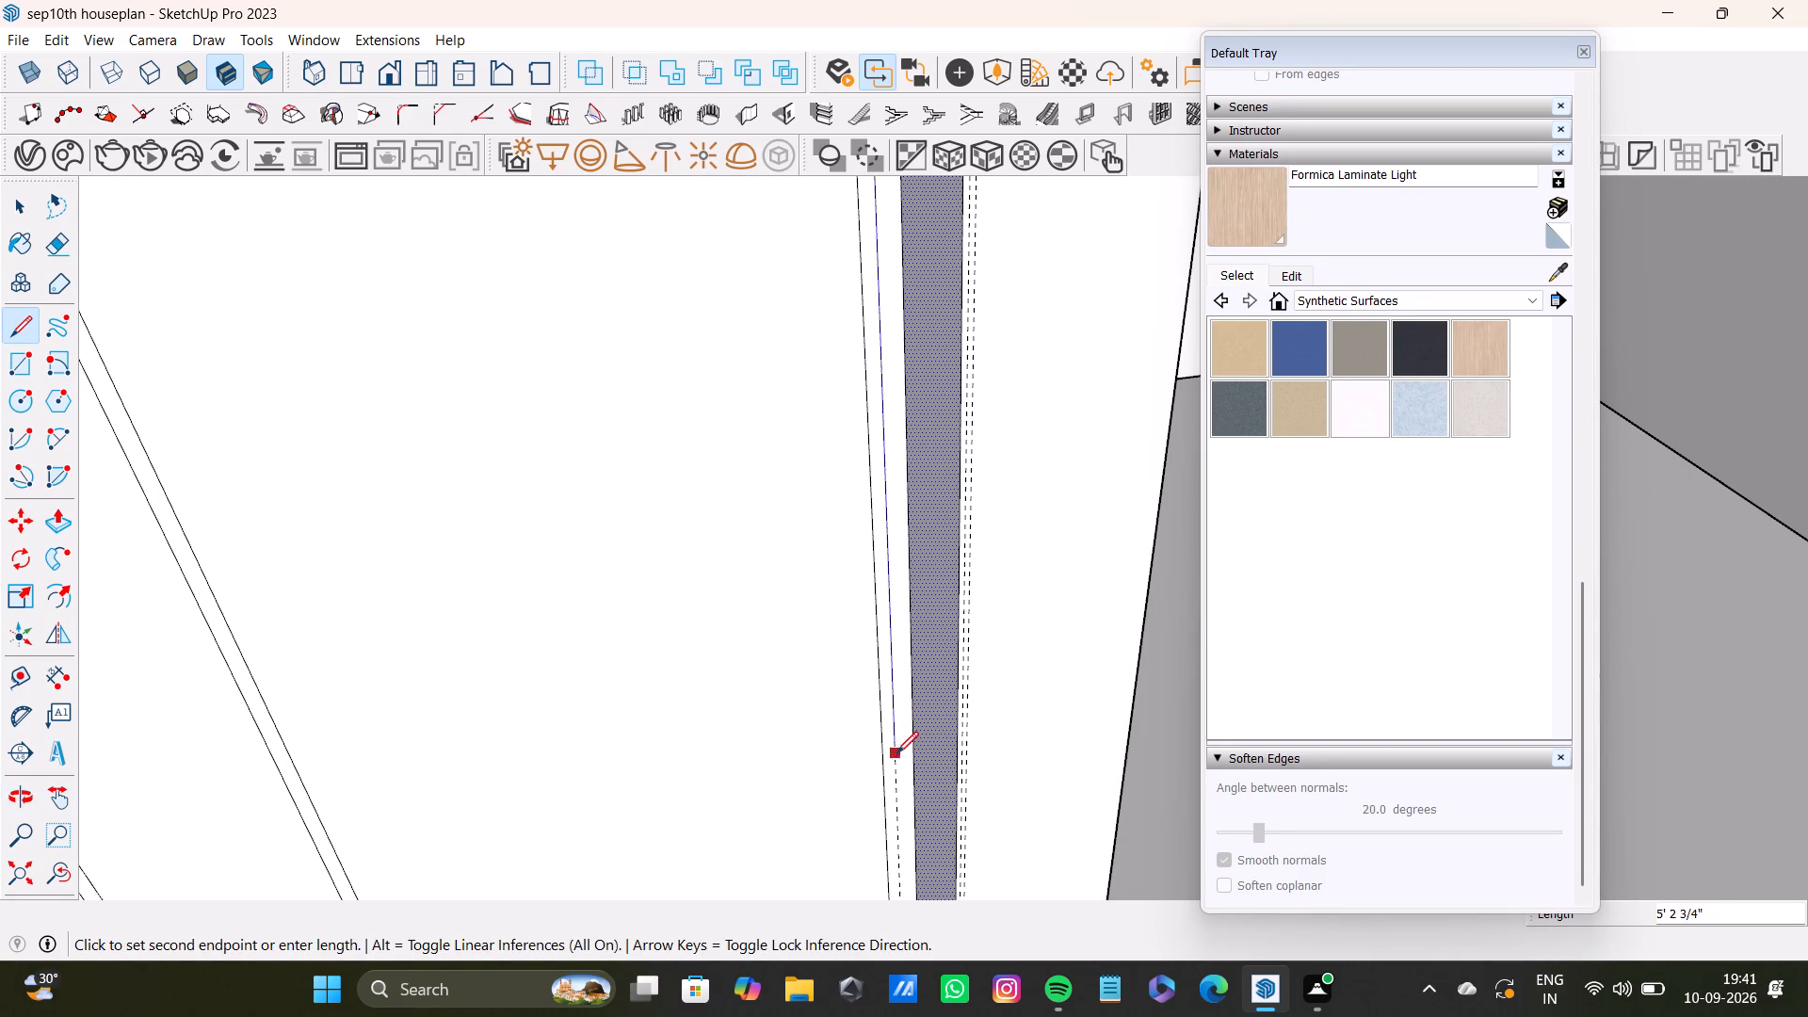
pyautogui.moveTo(896, 755); pyautogui.dragTo(863, 208, button='middle')
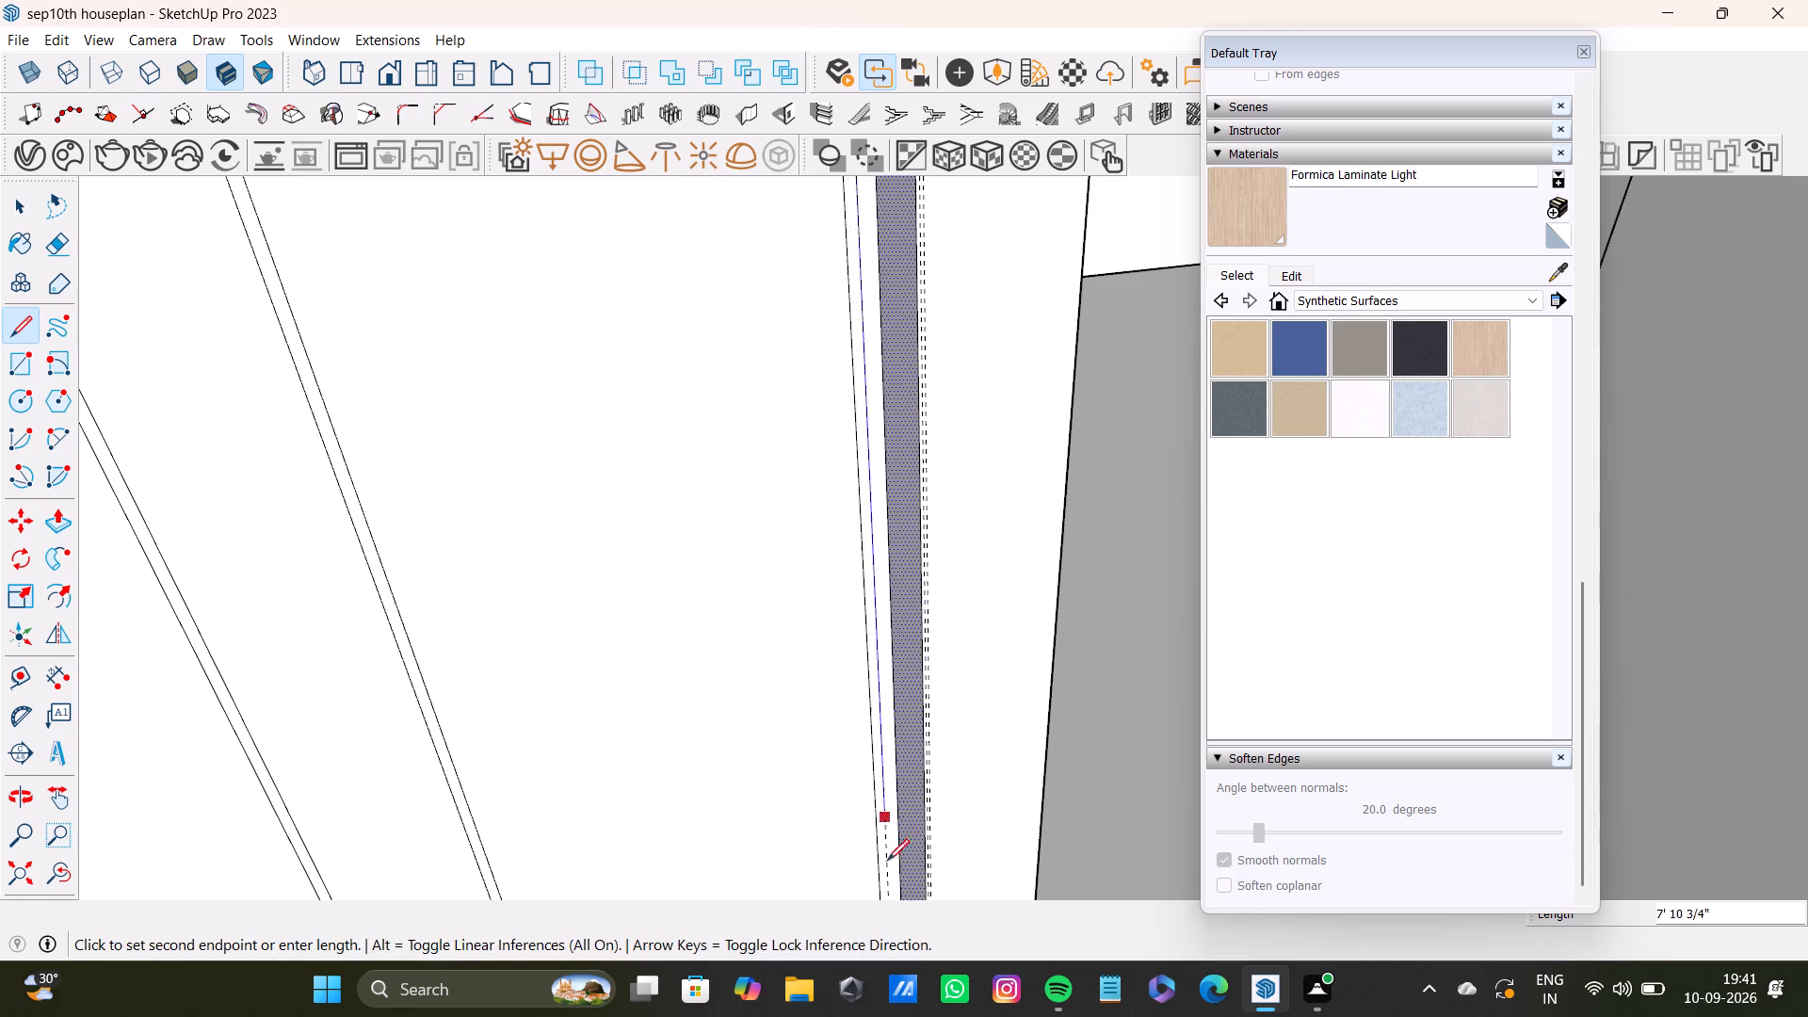
pyautogui.scroll(4, 881, 896)
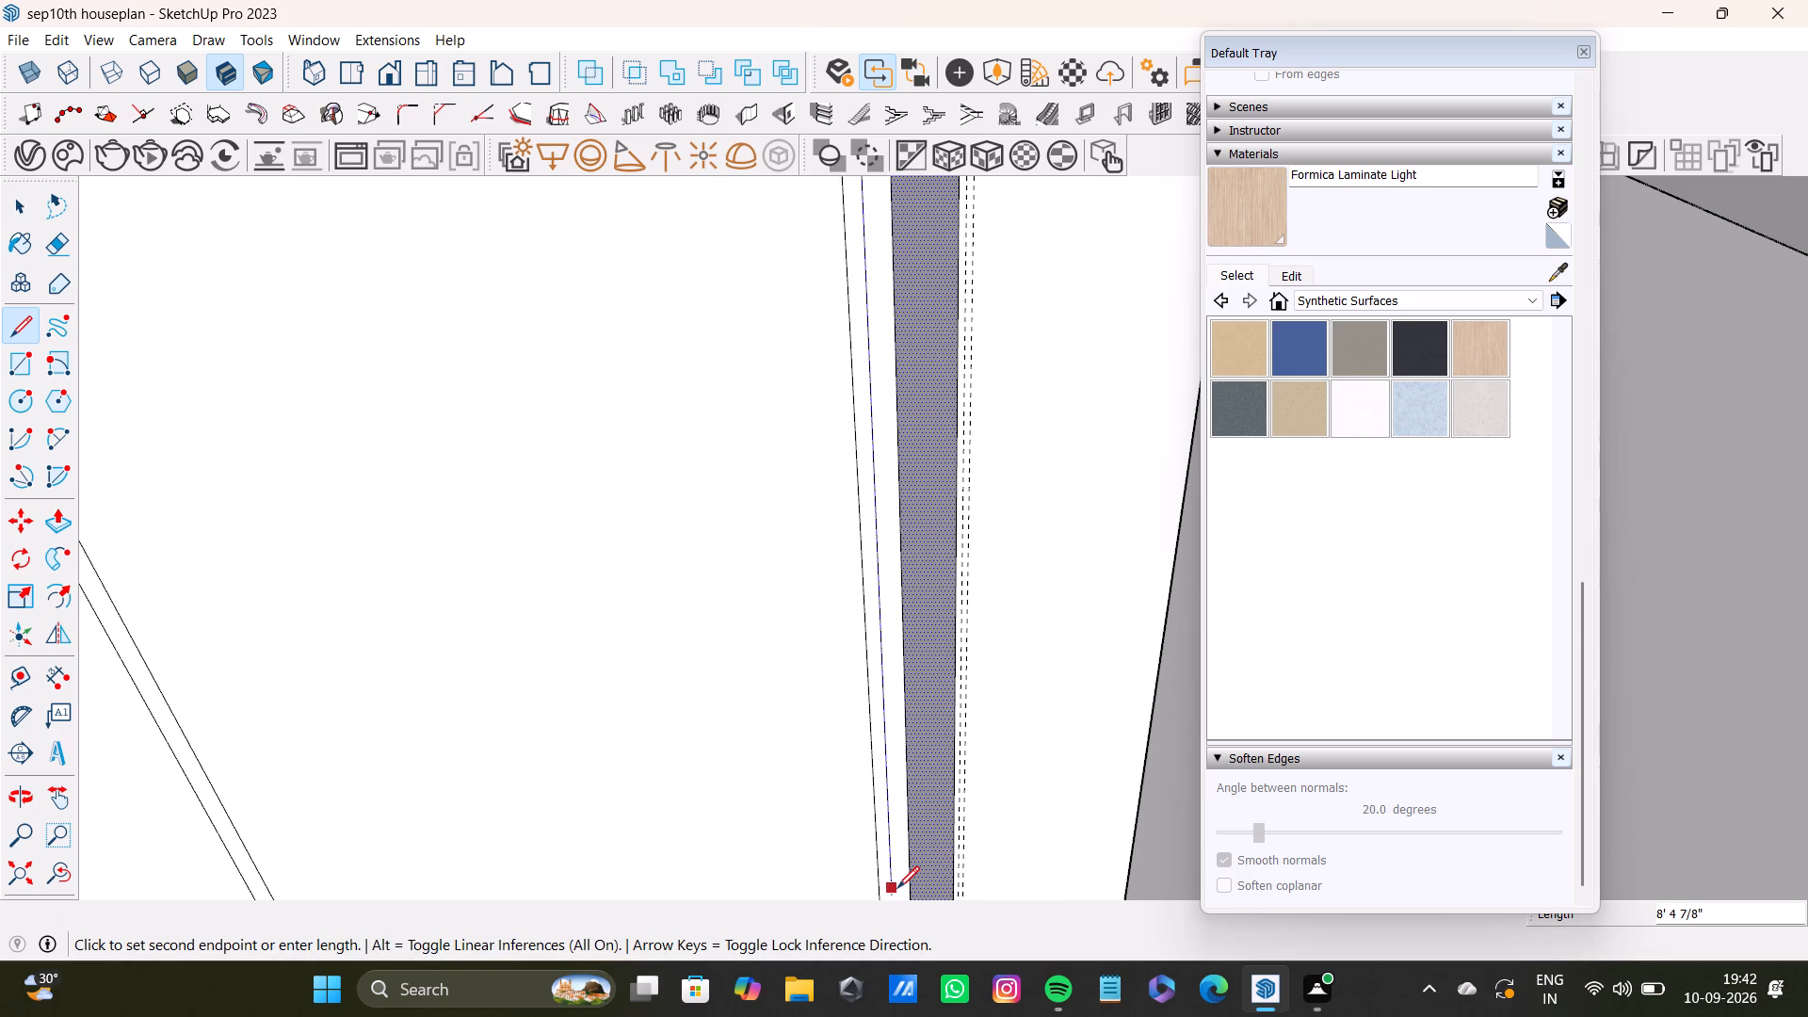
pyautogui.keyDown('shift'); pyautogui.moveTo(897, 888); pyautogui.dragTo(847, 170, button='middle'); pyautogui.keyUp('shift')
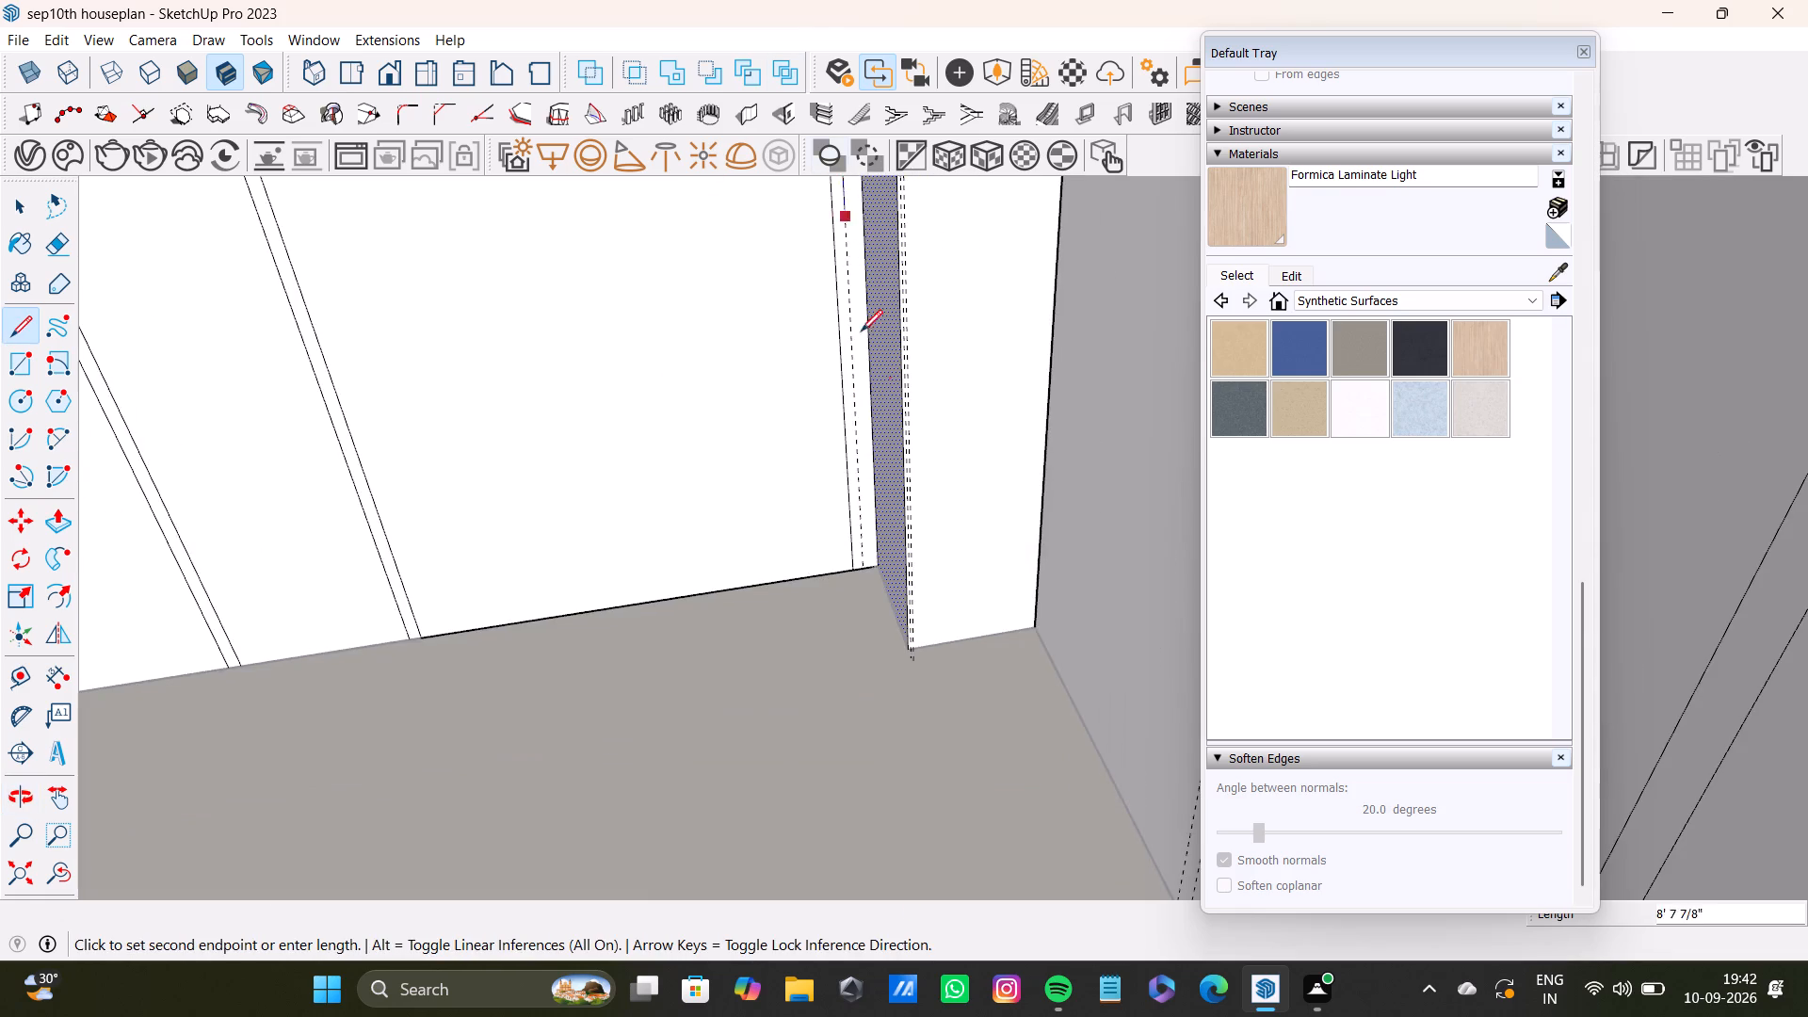
pyautogui.scroll(6, 856, 545)
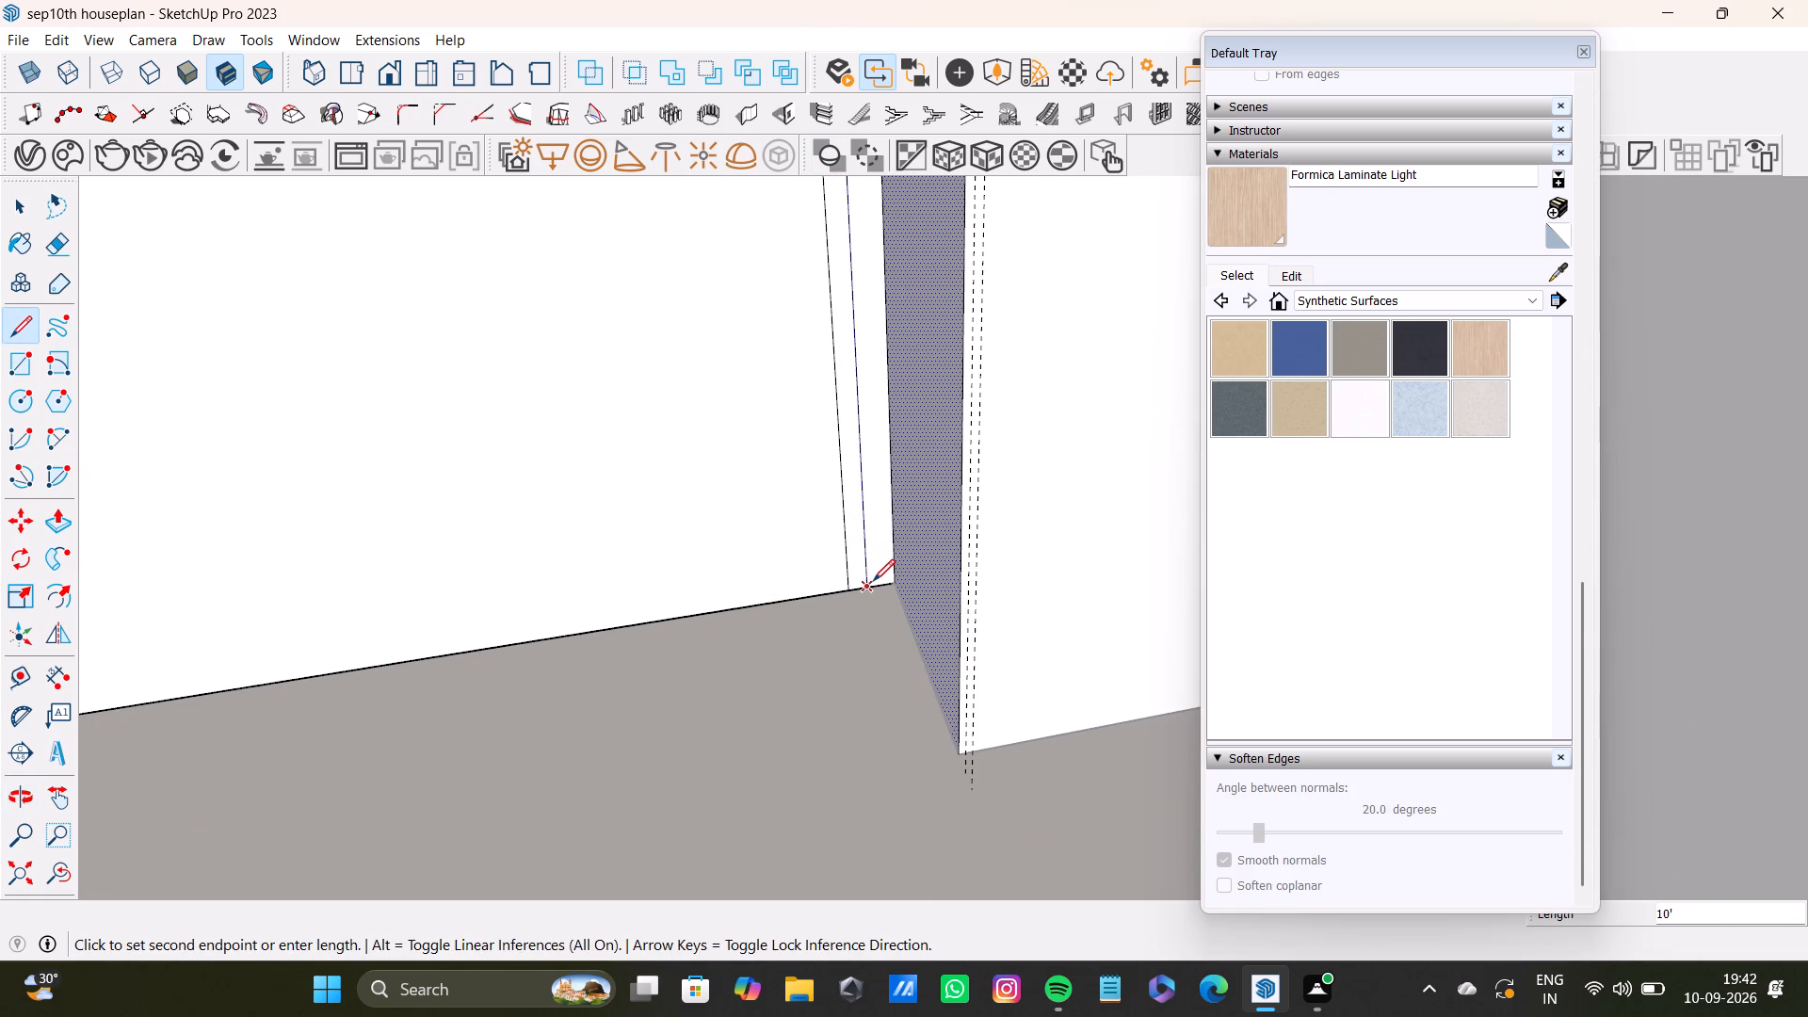
pyautogui.click(873, 581)
pyautogui.press('space')
# Push/Pull the plain wall's end strip, outside the first groove pair, outward by about 1 1/16".
pyautogui.scroll(-9, 845, 566)
pyautogui.moveTo(730, 528); pyautogui.dragTo(683, 683, button='middle')
pyautogui.moveTo(689, 679); pyautogui.dragTo(995, 676, button='middle')
pyautogui.scroll(-4, 991, 629)
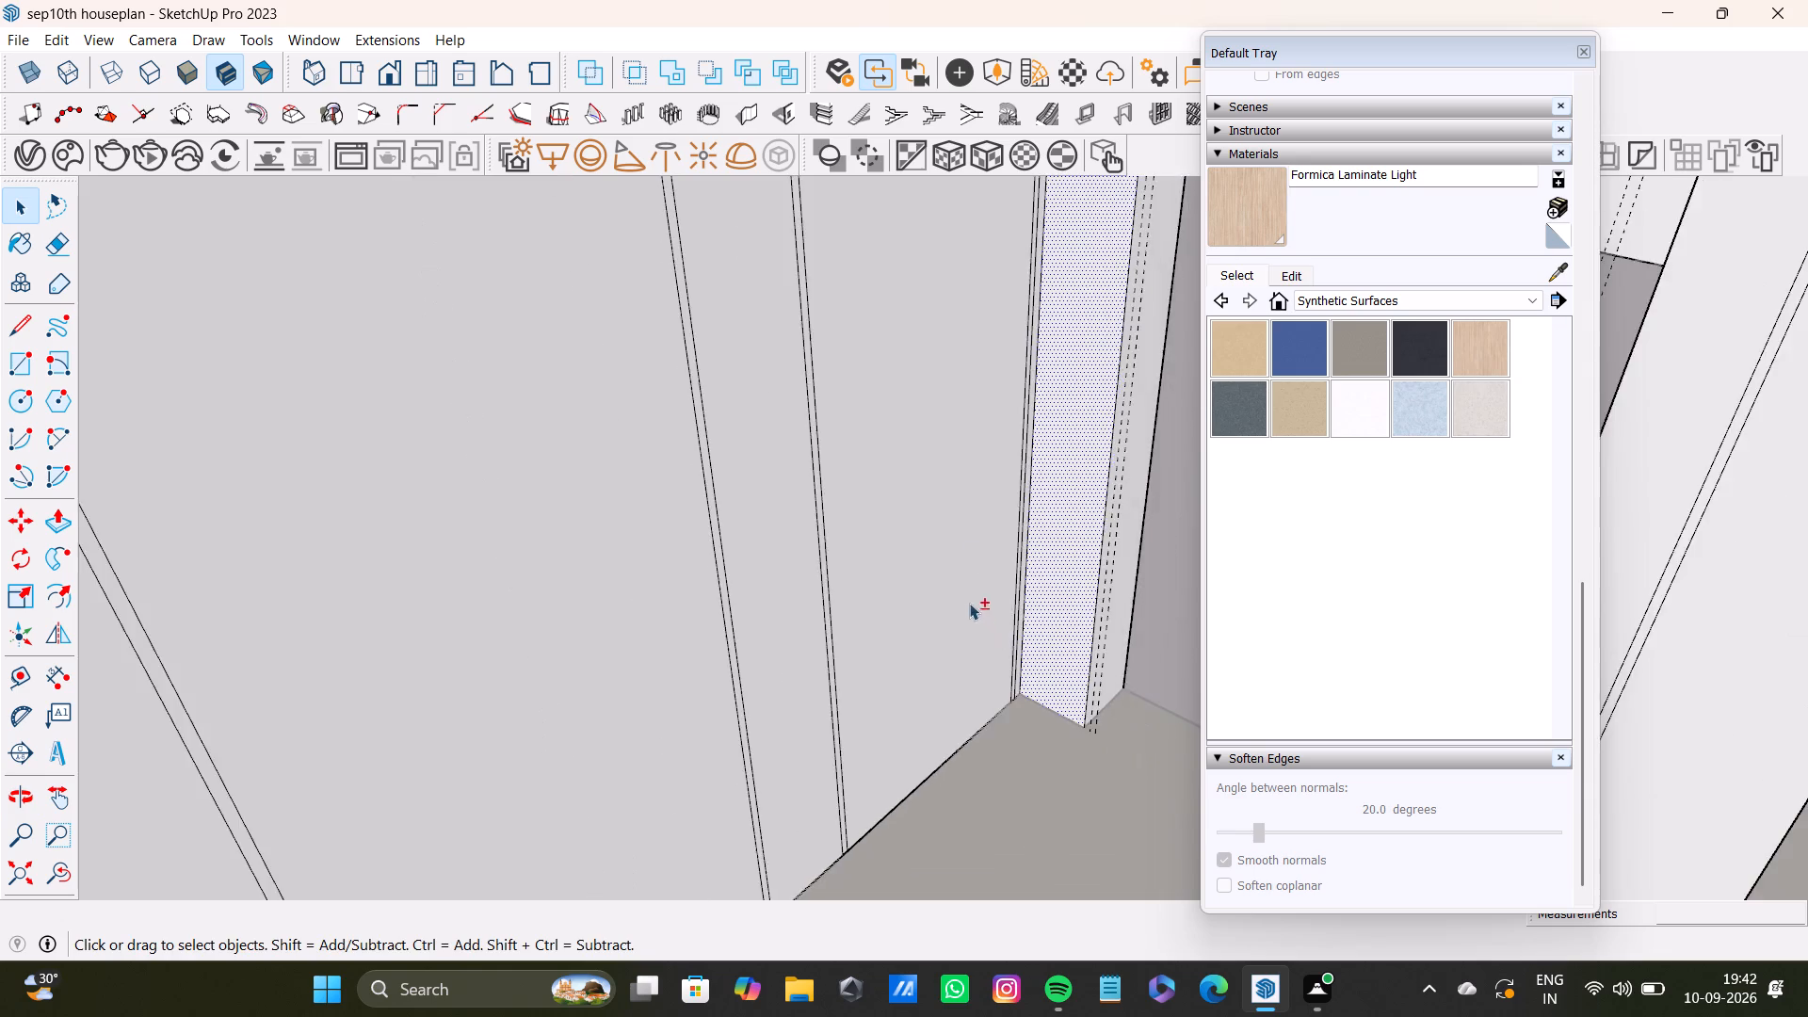
pyautogui.keyDown('shift'); pyautogui.moveTo(925, 457); pyautogui.dragTo(536, 643, button='middle'); pyautogui.keyUp('shift')
pyautogui.moveTo(508, 557); pyautogui.dragTo(694, 767, button='middle')
pyautogui.scroll(-6, 705, 608)
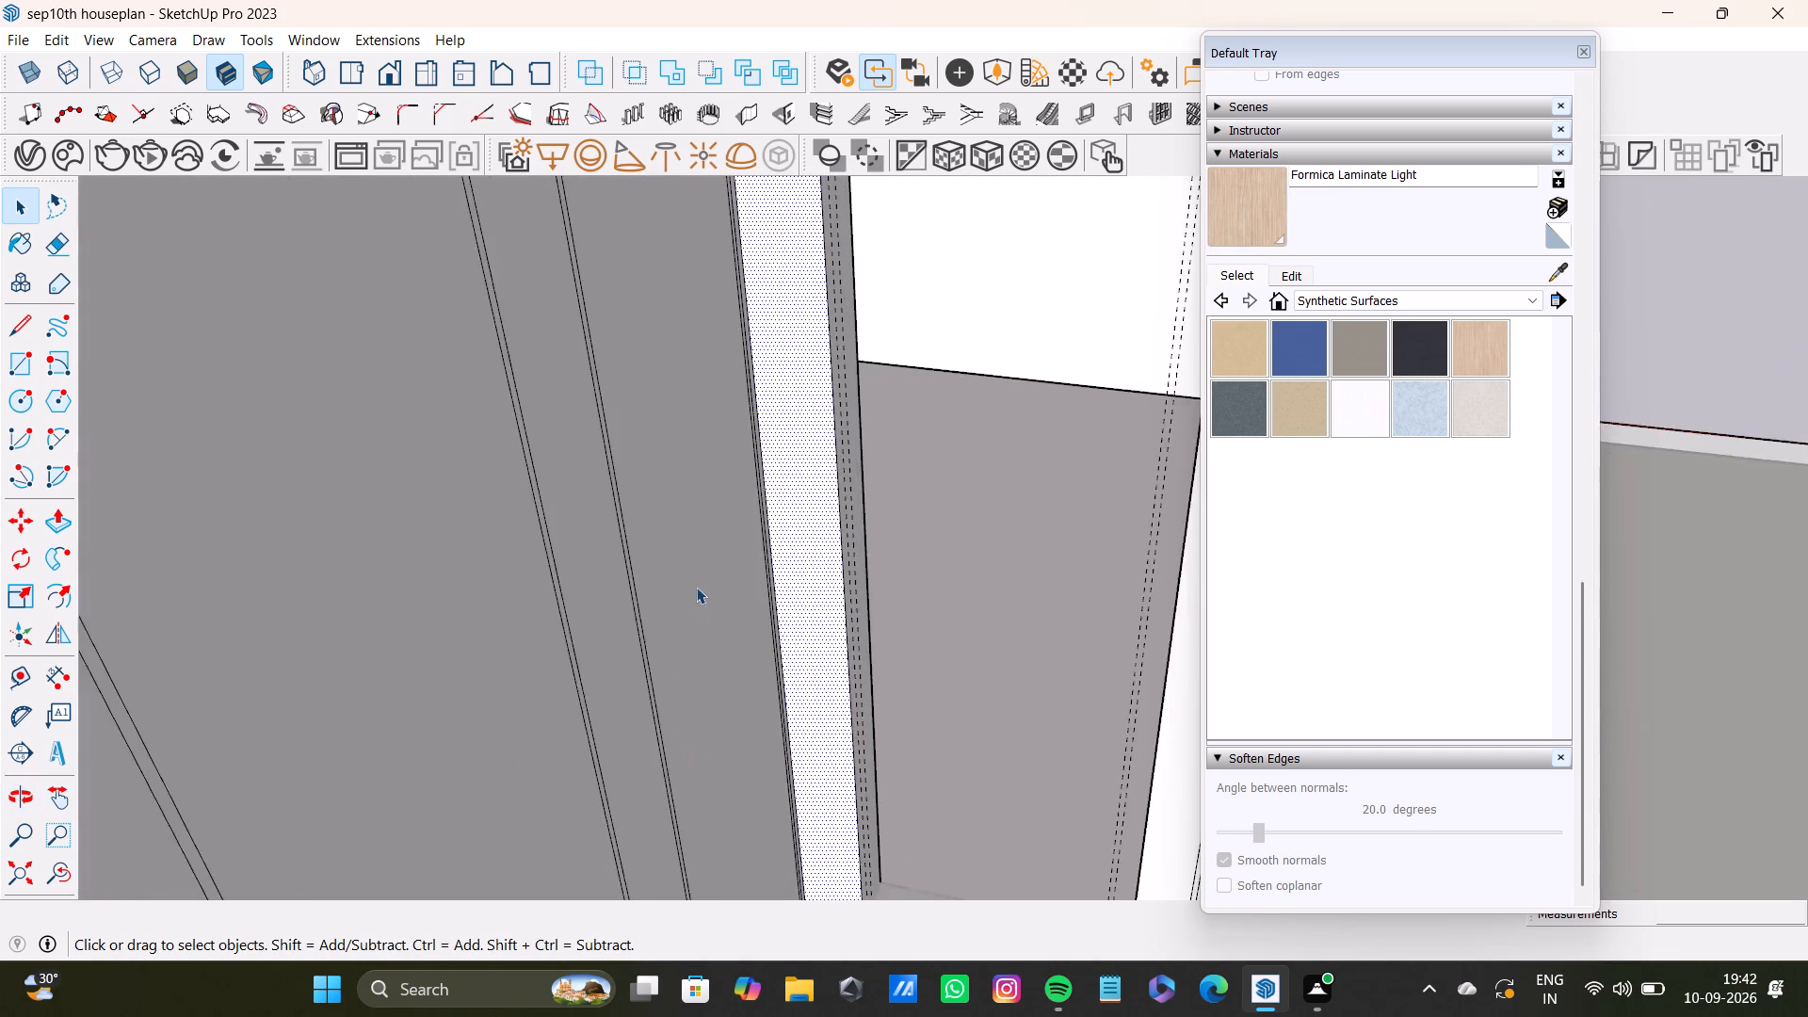
pyautogui.scroll(-7, 696, 587)
pyautogui.keyDown('shift'); pyautogui.moveTo(763, 440); pyautogui.dragTo(782, 729, button='middle'); pyautogui.keyUp('shift')
pyautogui.scroll(8, 724, 568)
pyautogui.moveTo(744, 521); pyautogui.dragTo(893, 520, button='middle')
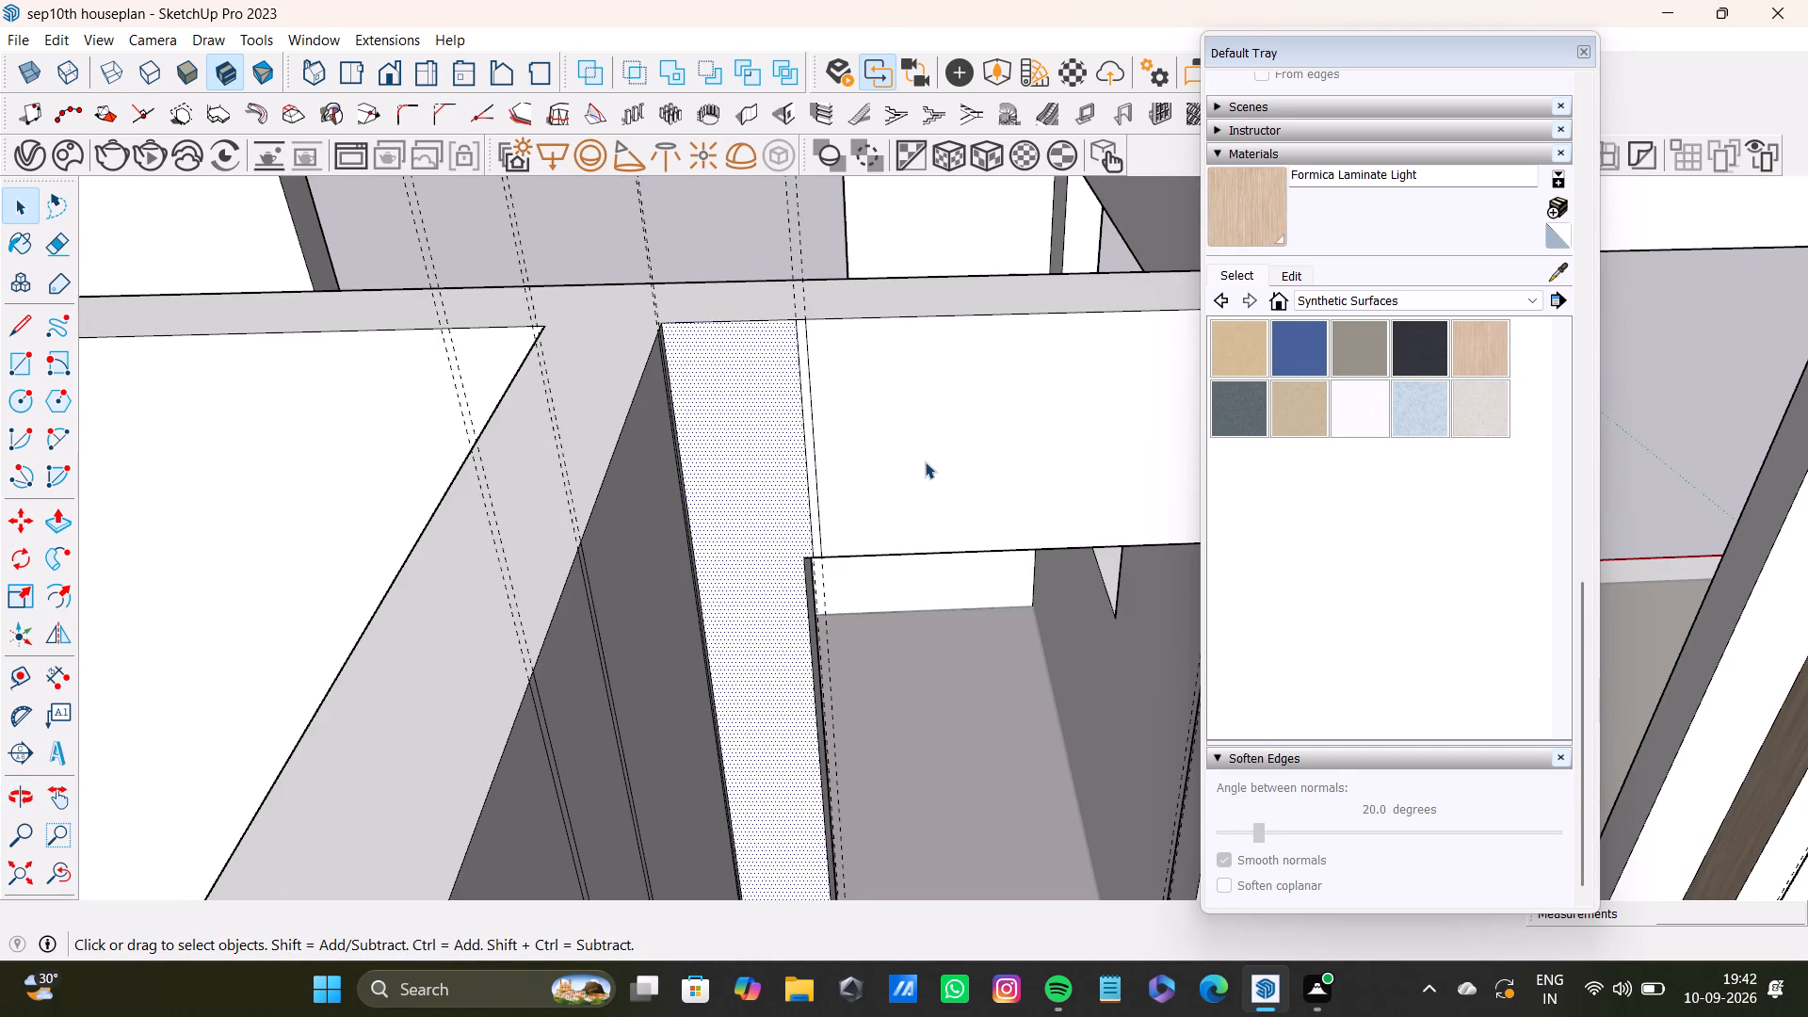
pyautogui.moveTo(952, 476); pyautogui.dragTo(458, 495, button='middle')
pyautogui.scroll(-2, 464, 448)
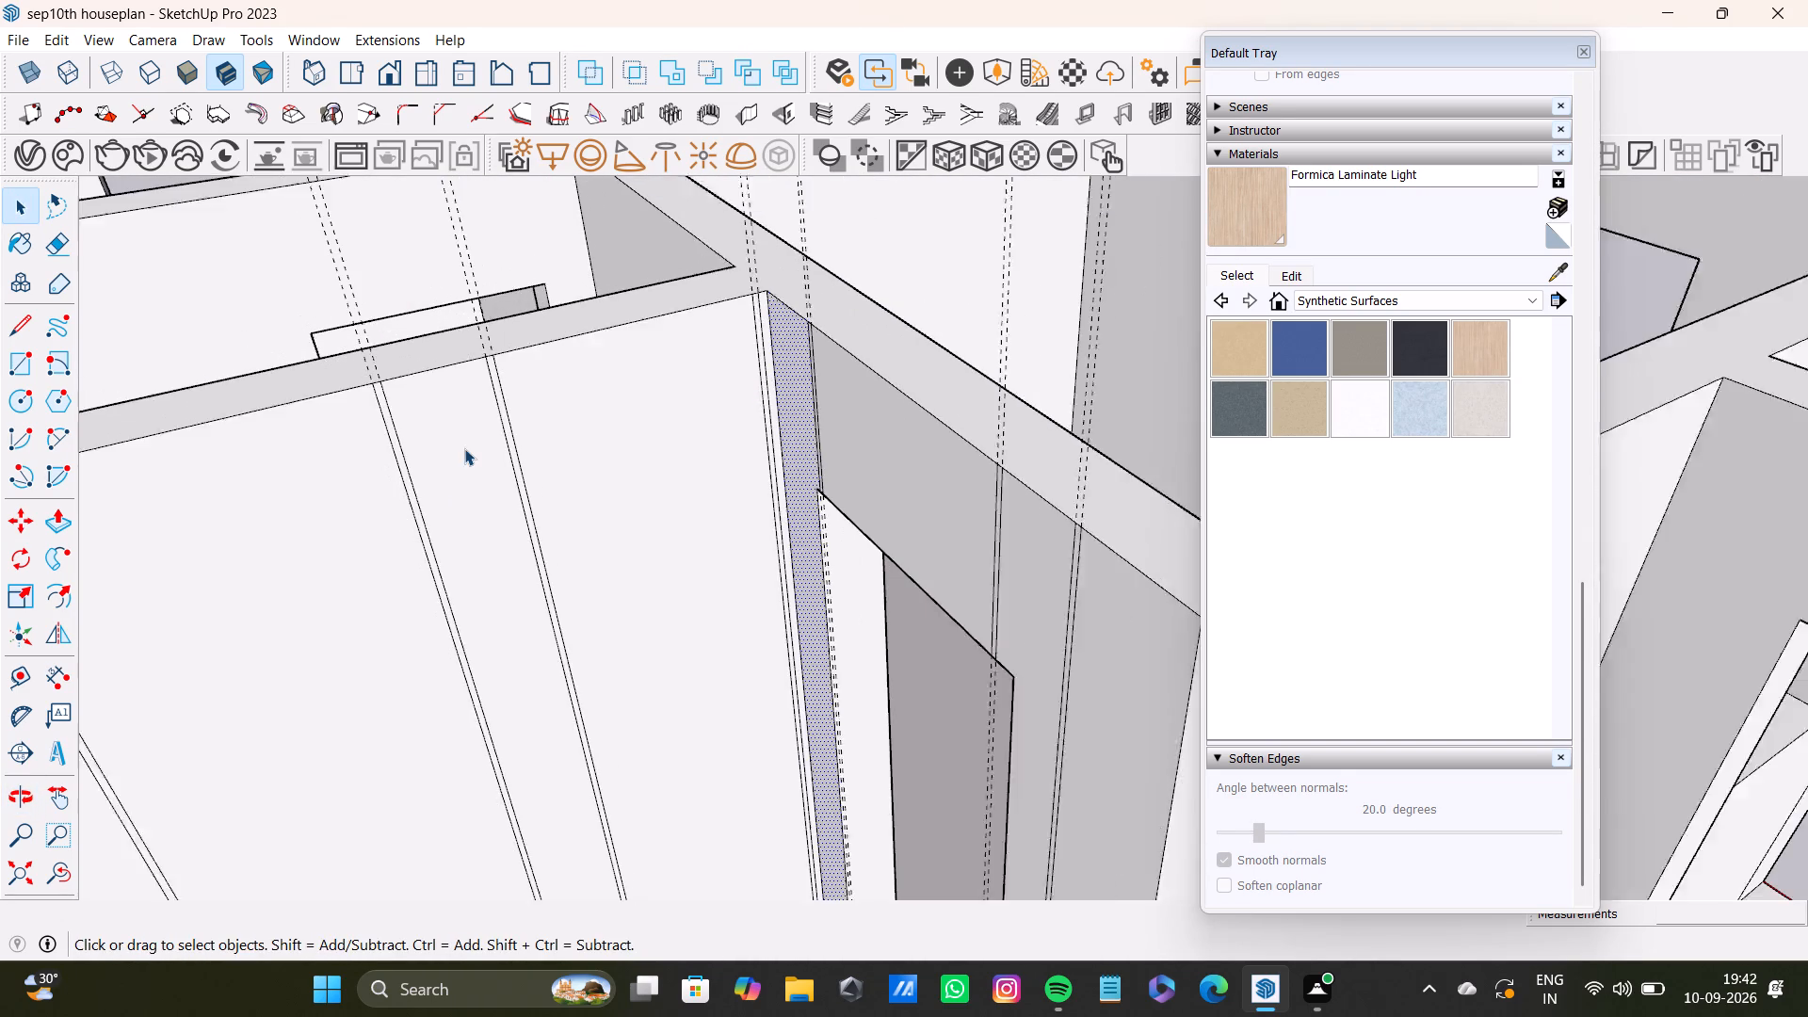
pyautogui.scroll(-3, 464, 448)
pyautogui.moveTo(454, 436); pyautogui.dragTo(864, 455, button='middle')
pyautogui.moveTo(995, 455); pyautogui.dragTo(880, 492, button='middle')
pyautogui.press('space')
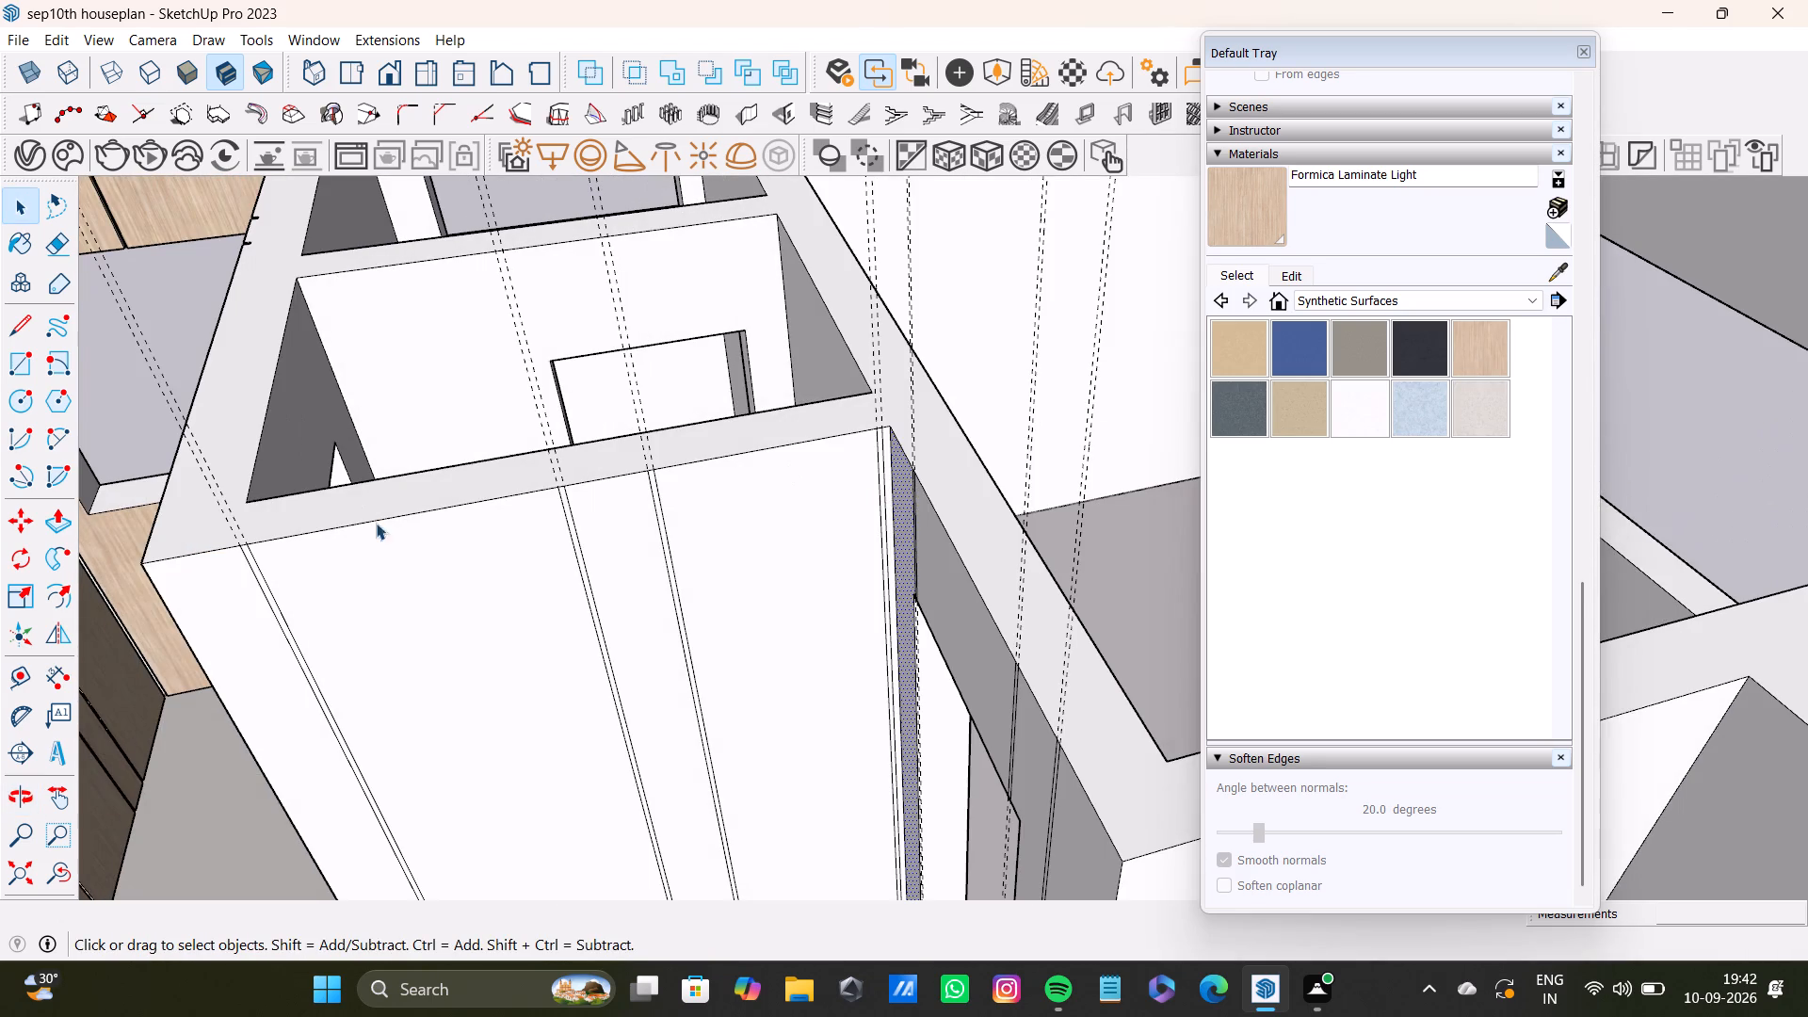
pyautogui.click(388, 549)
pyautogui.keyDown('shift'); pyautogui.click(216, 589); pyautogui.keyUp('shift')
pyautogui.press('p')
pyautogui.moveTo(211, 592); pyautogui.dragTo(224, 603)
# Push/Pull the three wide strips between the four groove pairs outward 1 1/16", flush with the end strip.
pyautogui.press('space')
pyautogui.click(352, 578)
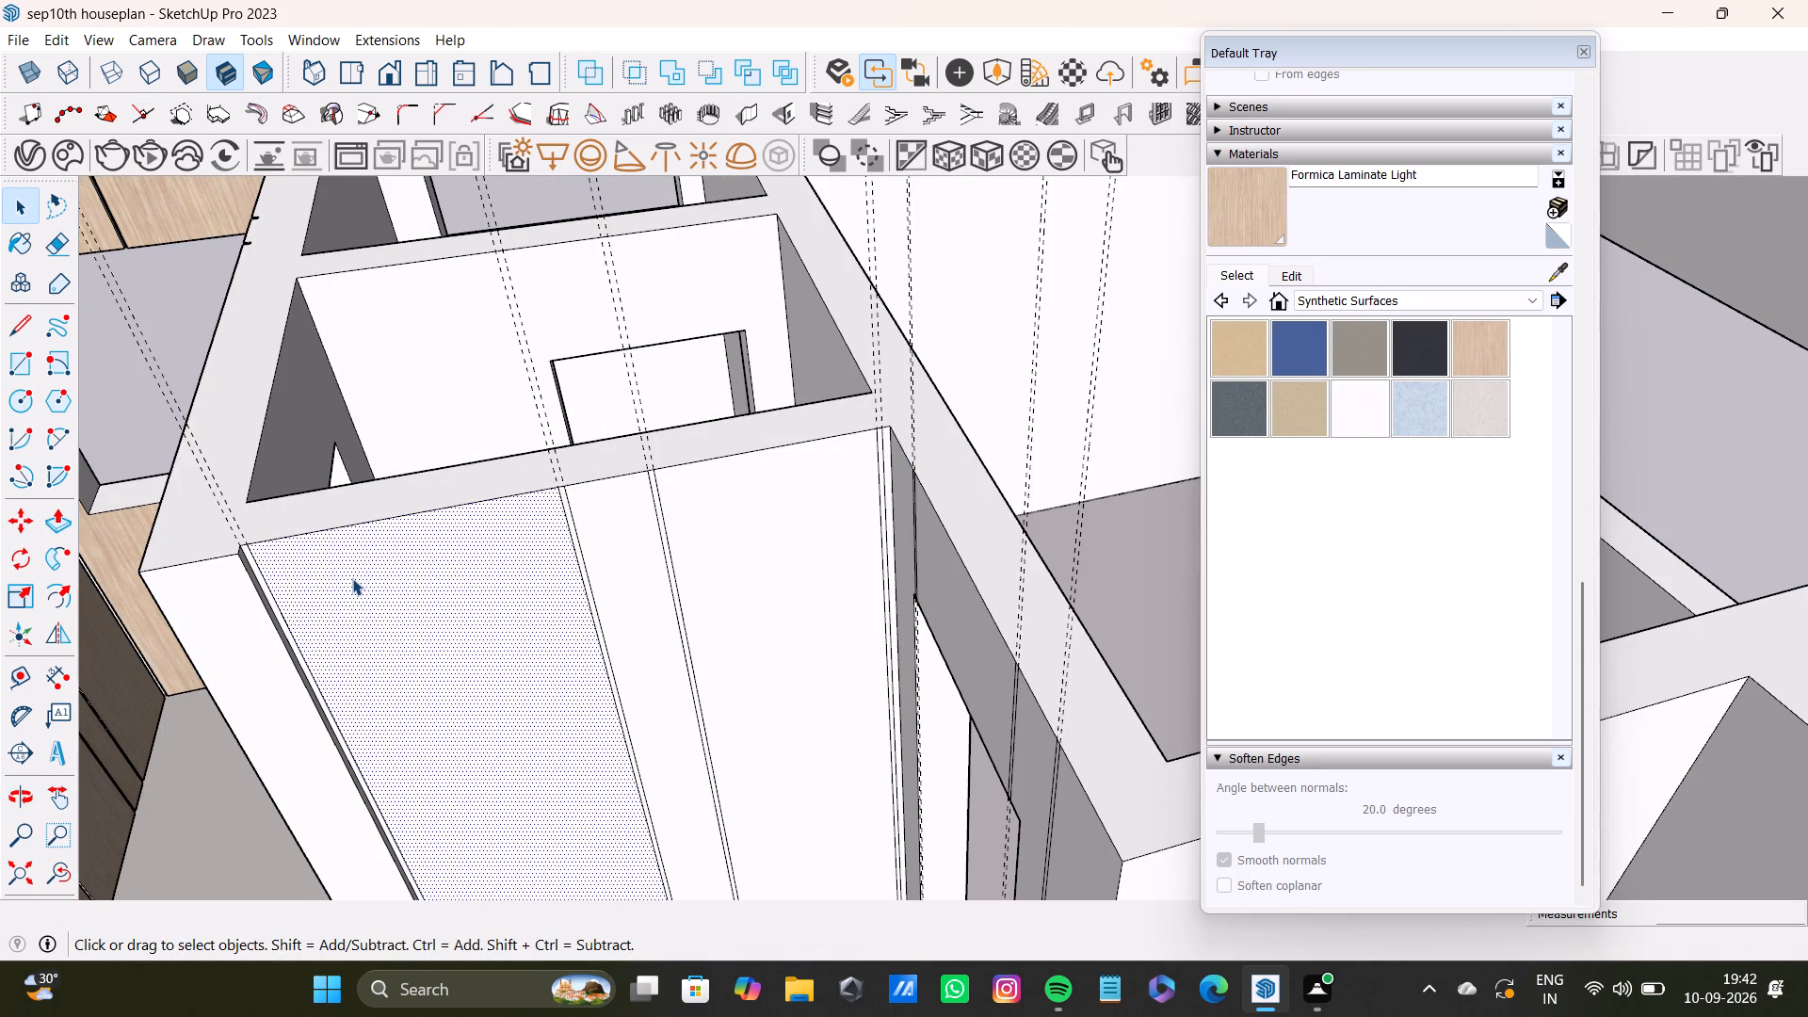
pyautogui.press('p')
pyautogui.moveTo(352, 578); pyautogui.dragTo(238, 575)
pyautogui.press('space')
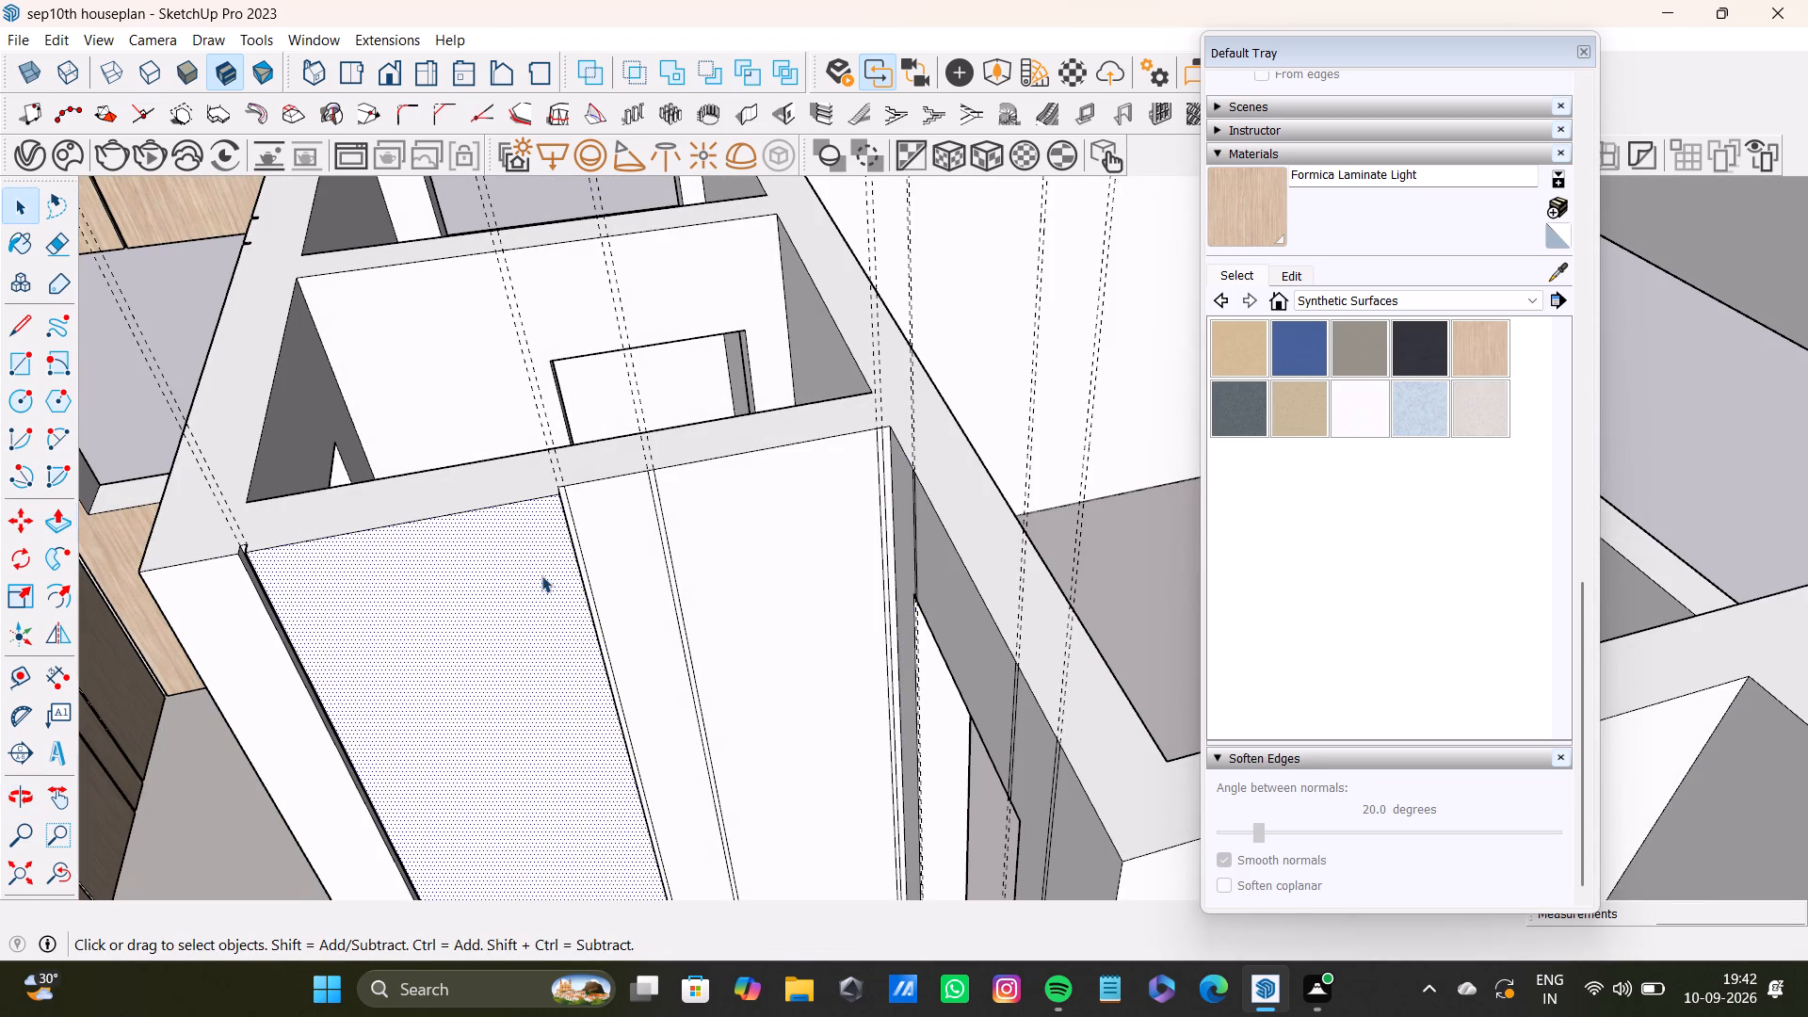
pyautogui.press('space')
pyautogui.click(610, 545)
pyautogui.press('p')
pyautogui.moveTo(610, 545); pyautogui.dragTo(542, 553)
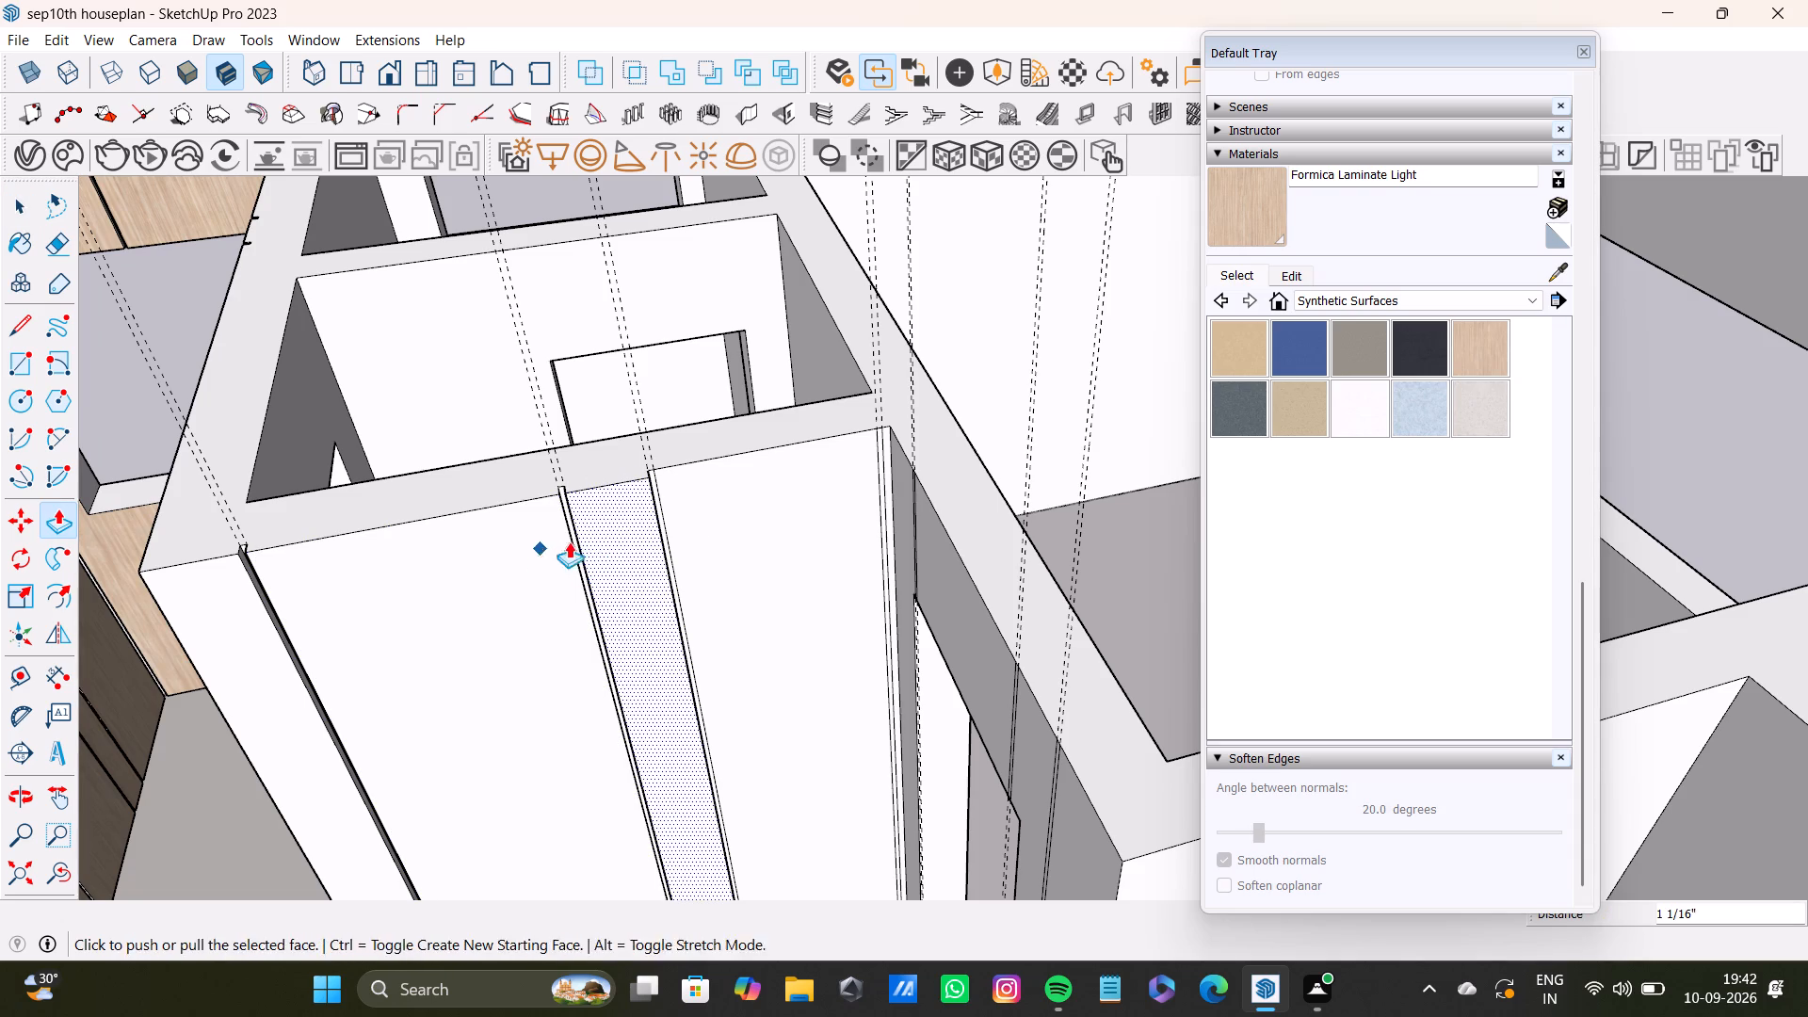
pyautogui.press('space')
pyautogui.click(713, 517)
pyautogui.press('p')
pyautogui.moveTo(714, 517); pyautogui.dragTo(642, 517)
# Place a vertical guide on the adjoining wall face, offset from the inside corner edge beside the last pulled panel.
pyautogui.scroll(-4, 609, 527)
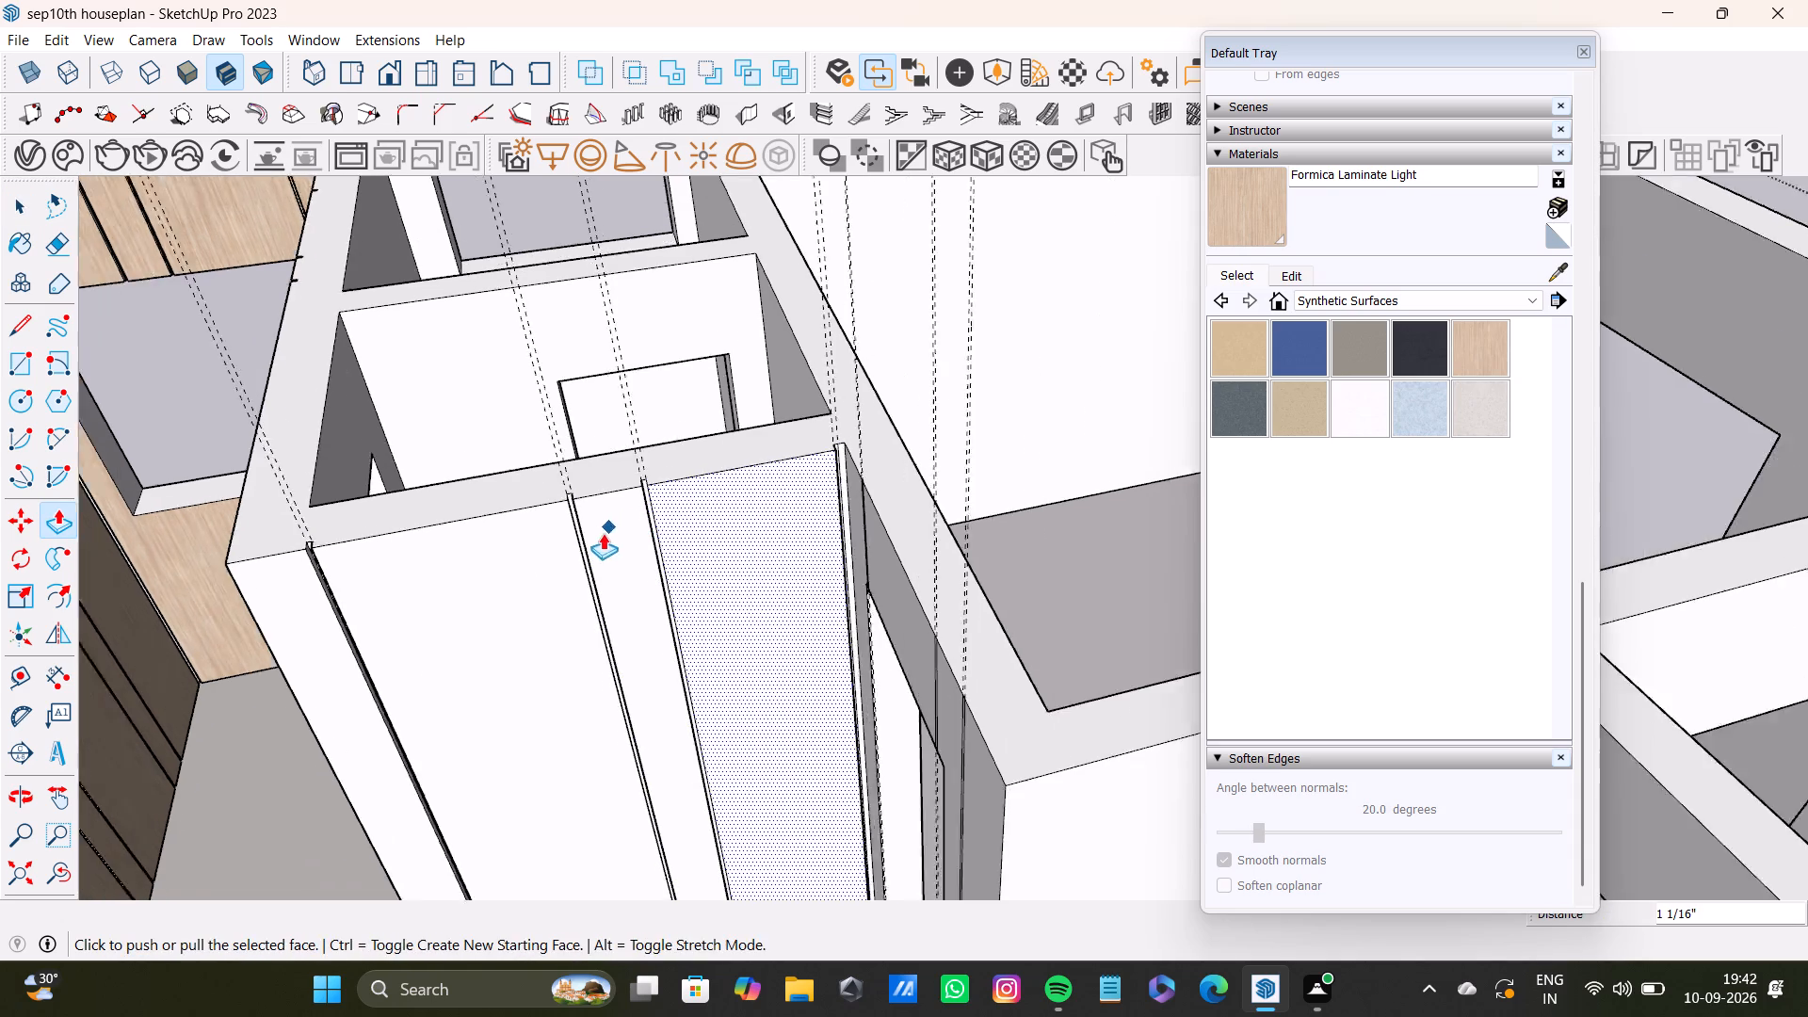
pyautogui.moveTo(578, 555); pyautogui.dragTo(882, 650, button='middle')
pyautogui.scroll(3, 919, 621)
pyautogui.keyDown('shift'); pyautogui.moveTo(902, 582); pyautogui.dragTo(482, 585, button='middle'); pyautogui.keyUp('shift')
pyautogui.keyDown('shift'); pyautogui.scroll(-2, 775, 584); pyautogui.keyUp('shift')
pyautogui.keyDown('shift'); pyautogui.moveTo(791, 623); pyautogui.dragTo(849, 629, button='middle'); pyautogui.keyUp('shift')
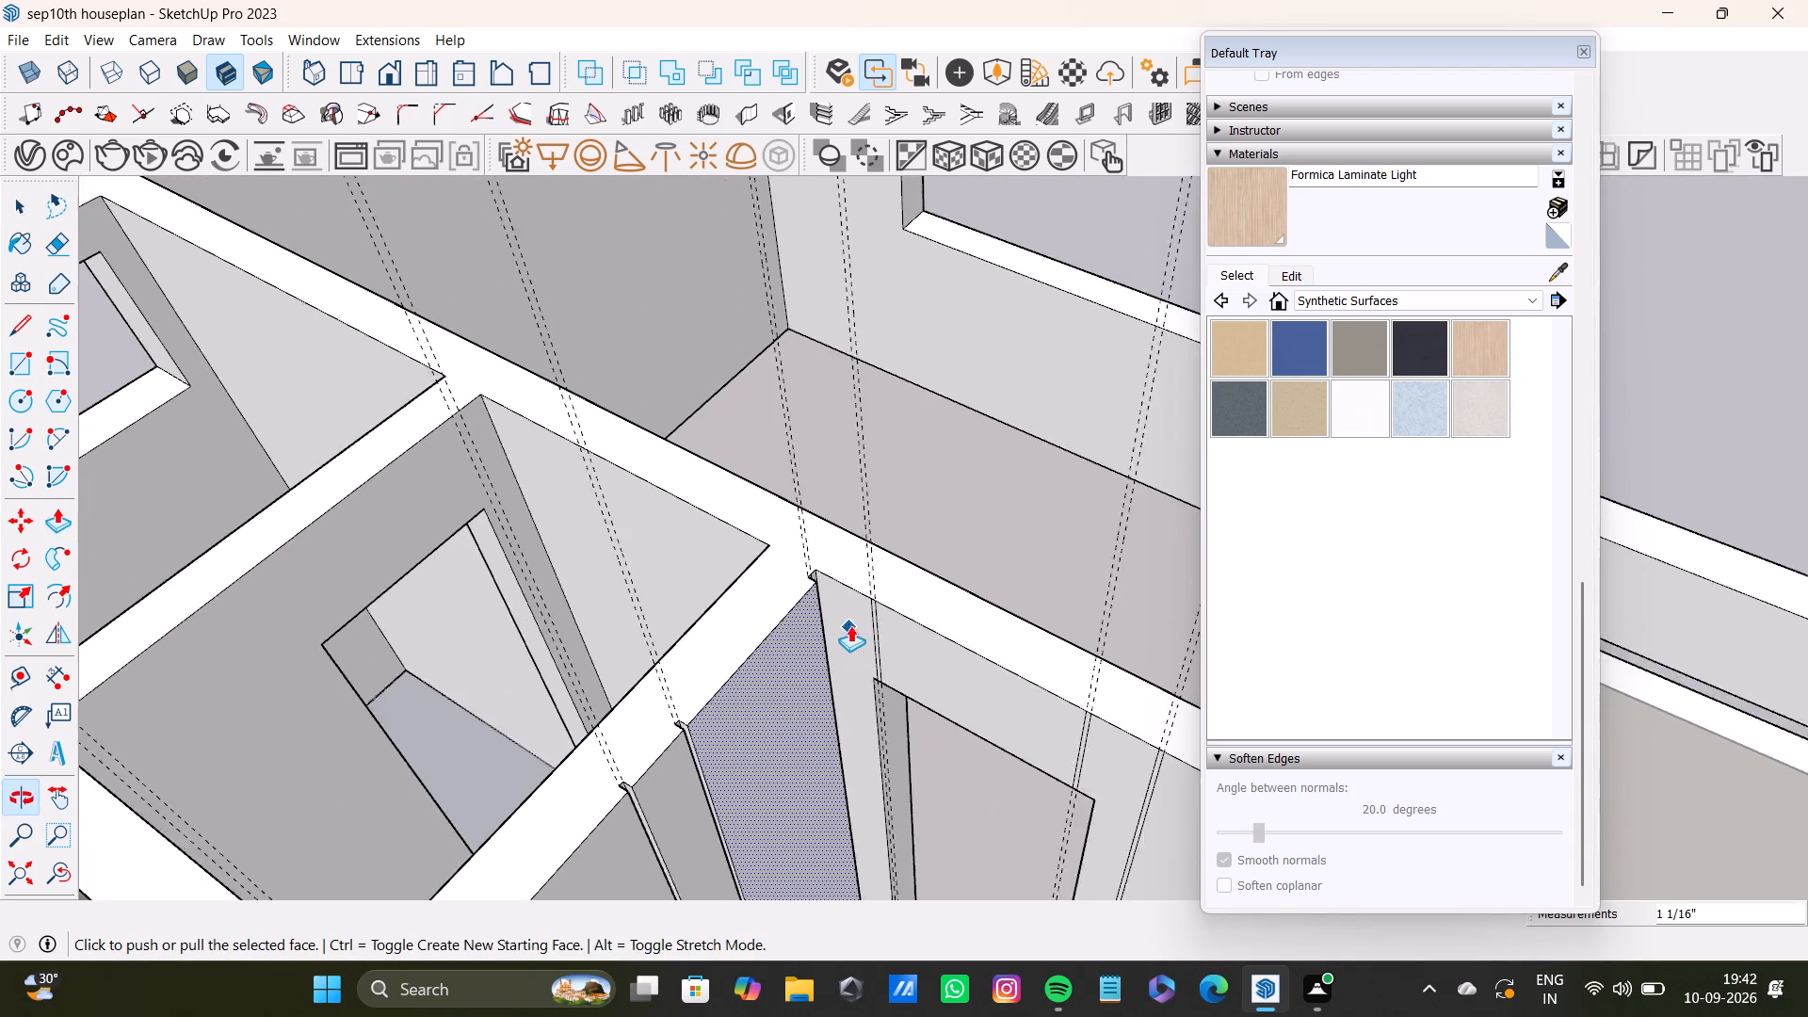
pyautogui.scroll(10, 848, 624)
pyautogui.moveTo(846, 601); pyautogui.dragTo(954, 580, button='middle')
pyautogui.scroll(7, 866, 563)
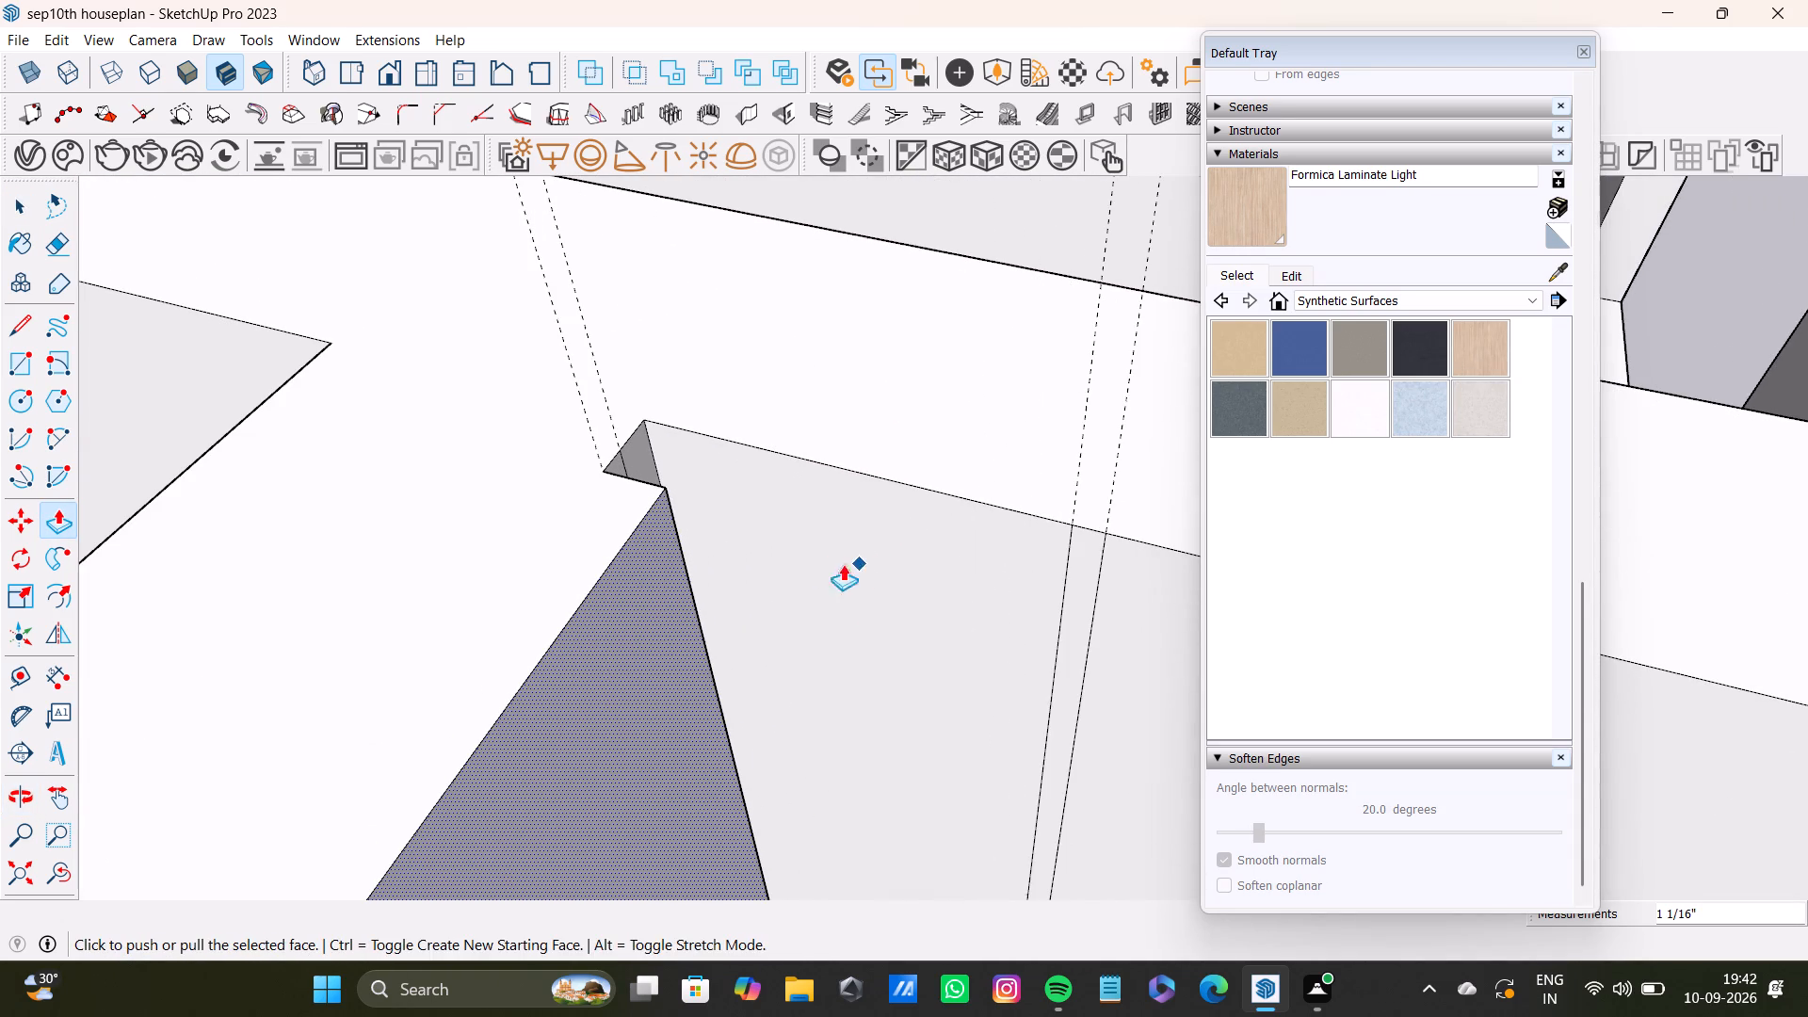
pyautogui.press('t')
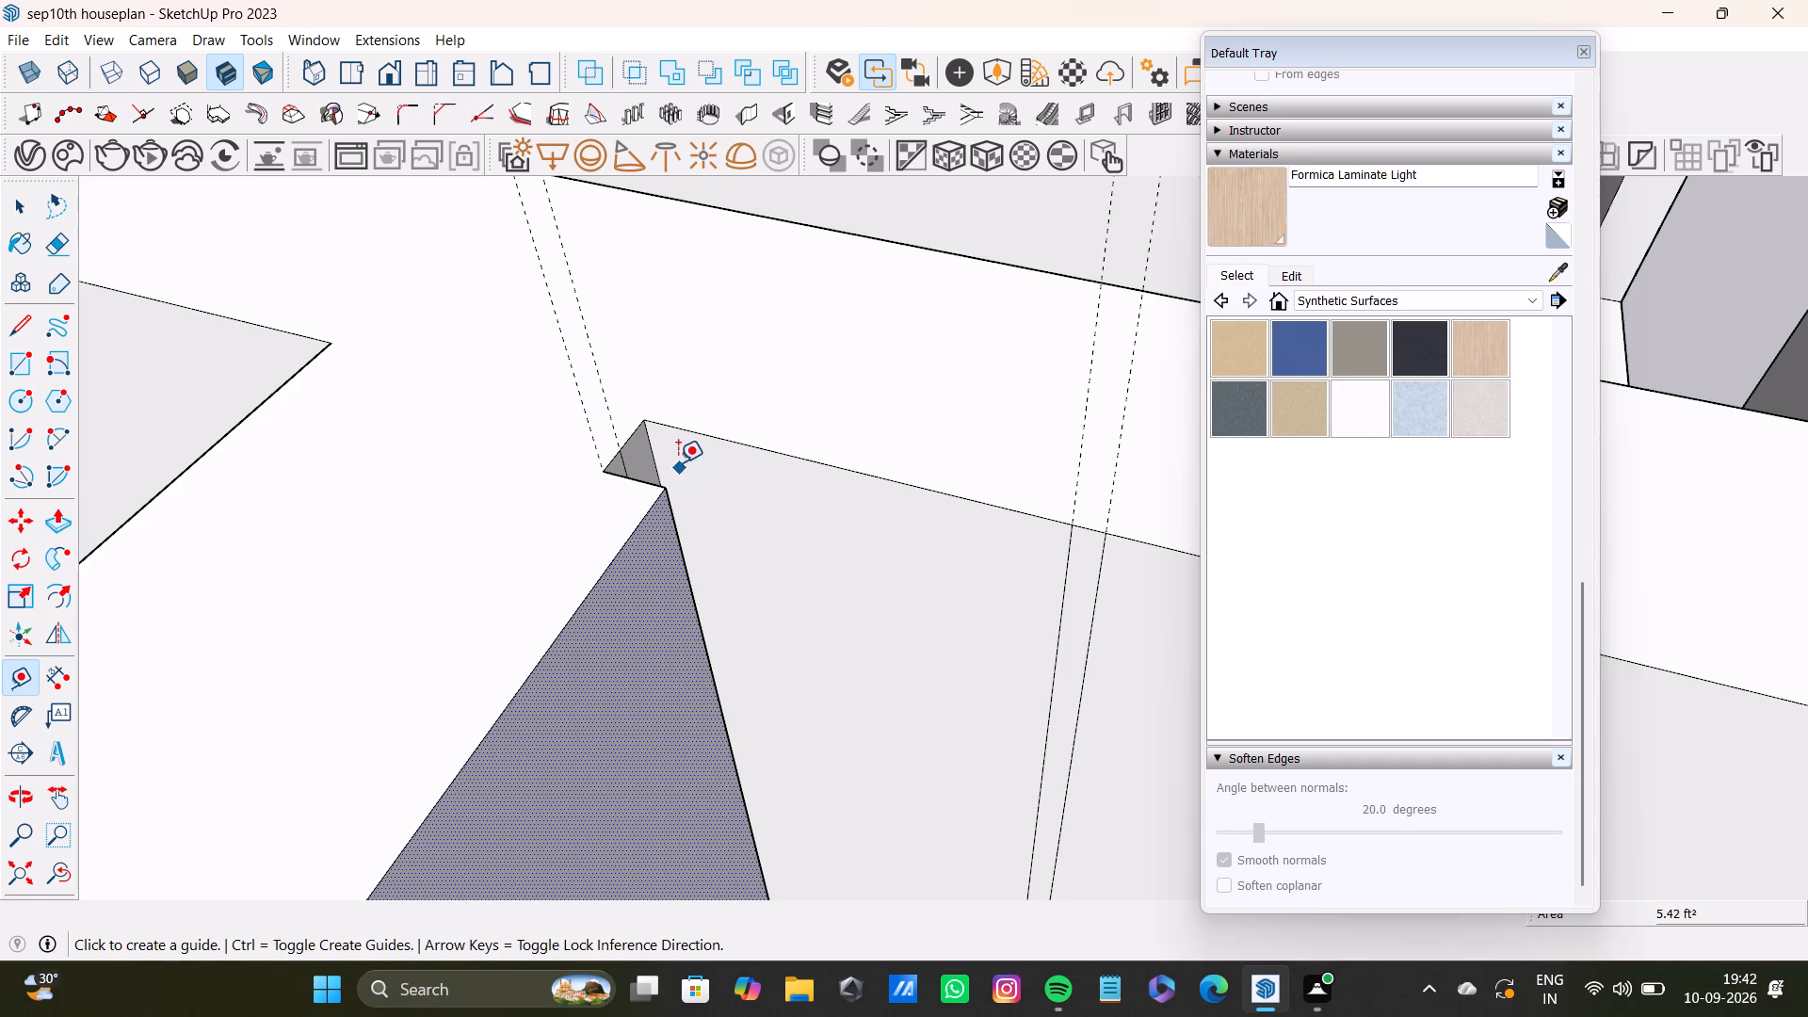
pyautogui.click(654, 458)
pyautogui.click(755, 461)
pyautogui.press('space')
# Set the vertical guide beside the inside corner and draw a 10' line along it from the wall's top edge to the floor.
pyautogui.click(793, 512)
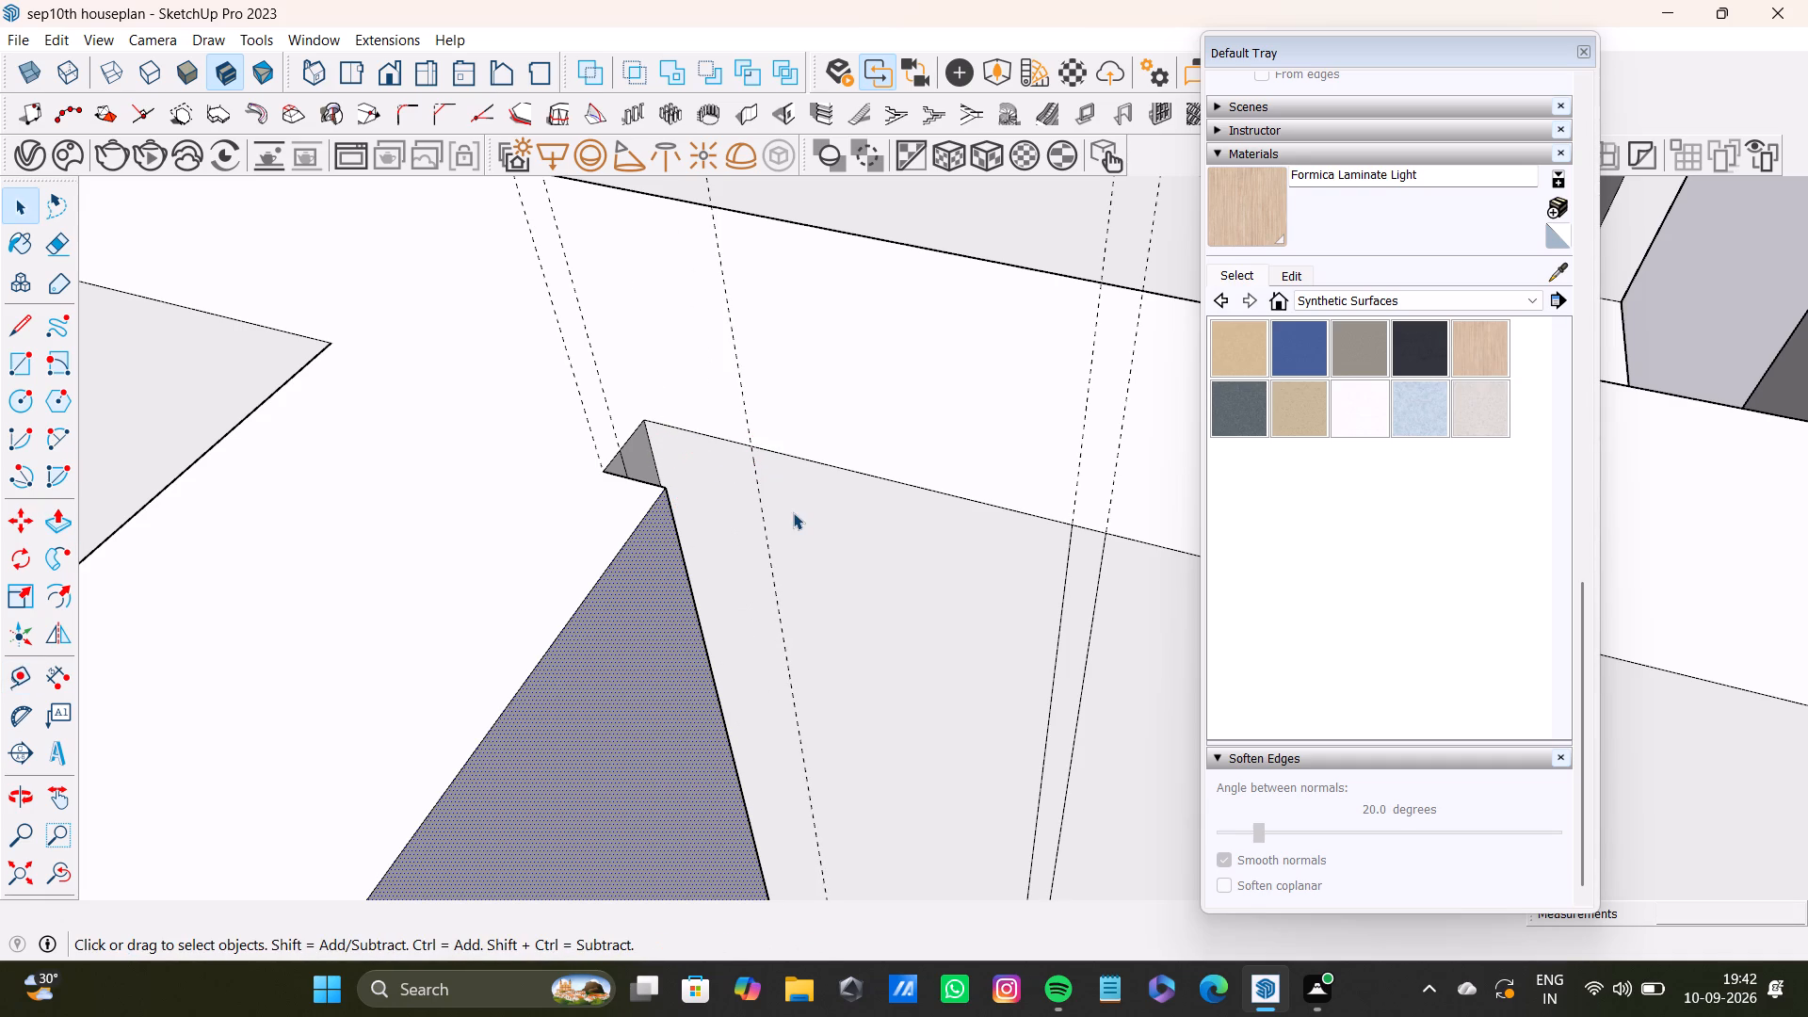
pyautogui.click(33, 325)
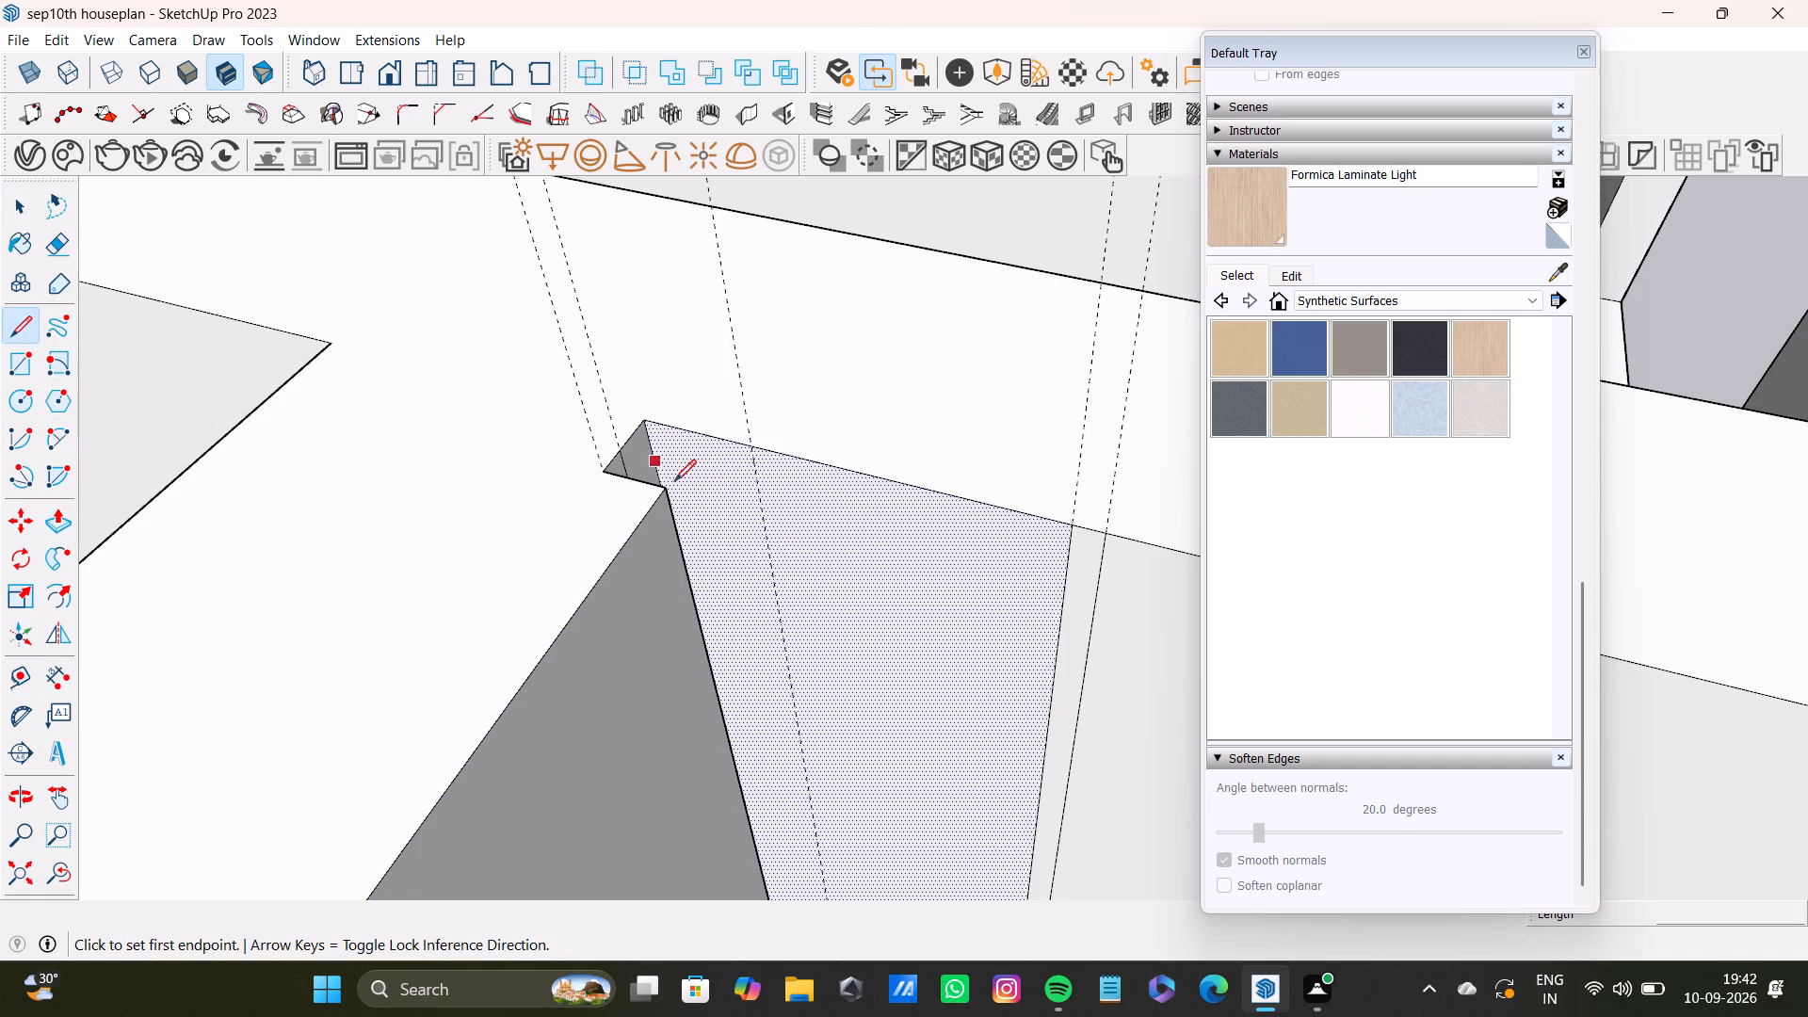
pyautogui.scroll(3, 663, 484)
pyautogui.click(782, 432)
pyautogui.scroll(-3, 761, 740)
pyautogui.keyDown('shift'); pyautogui.moveTo(798, 789); pyautogui.dragTo(799, 366, button='middle'); pyautogui.keyUp('shift')
pyautogui.scroll(-2, 799, 411)
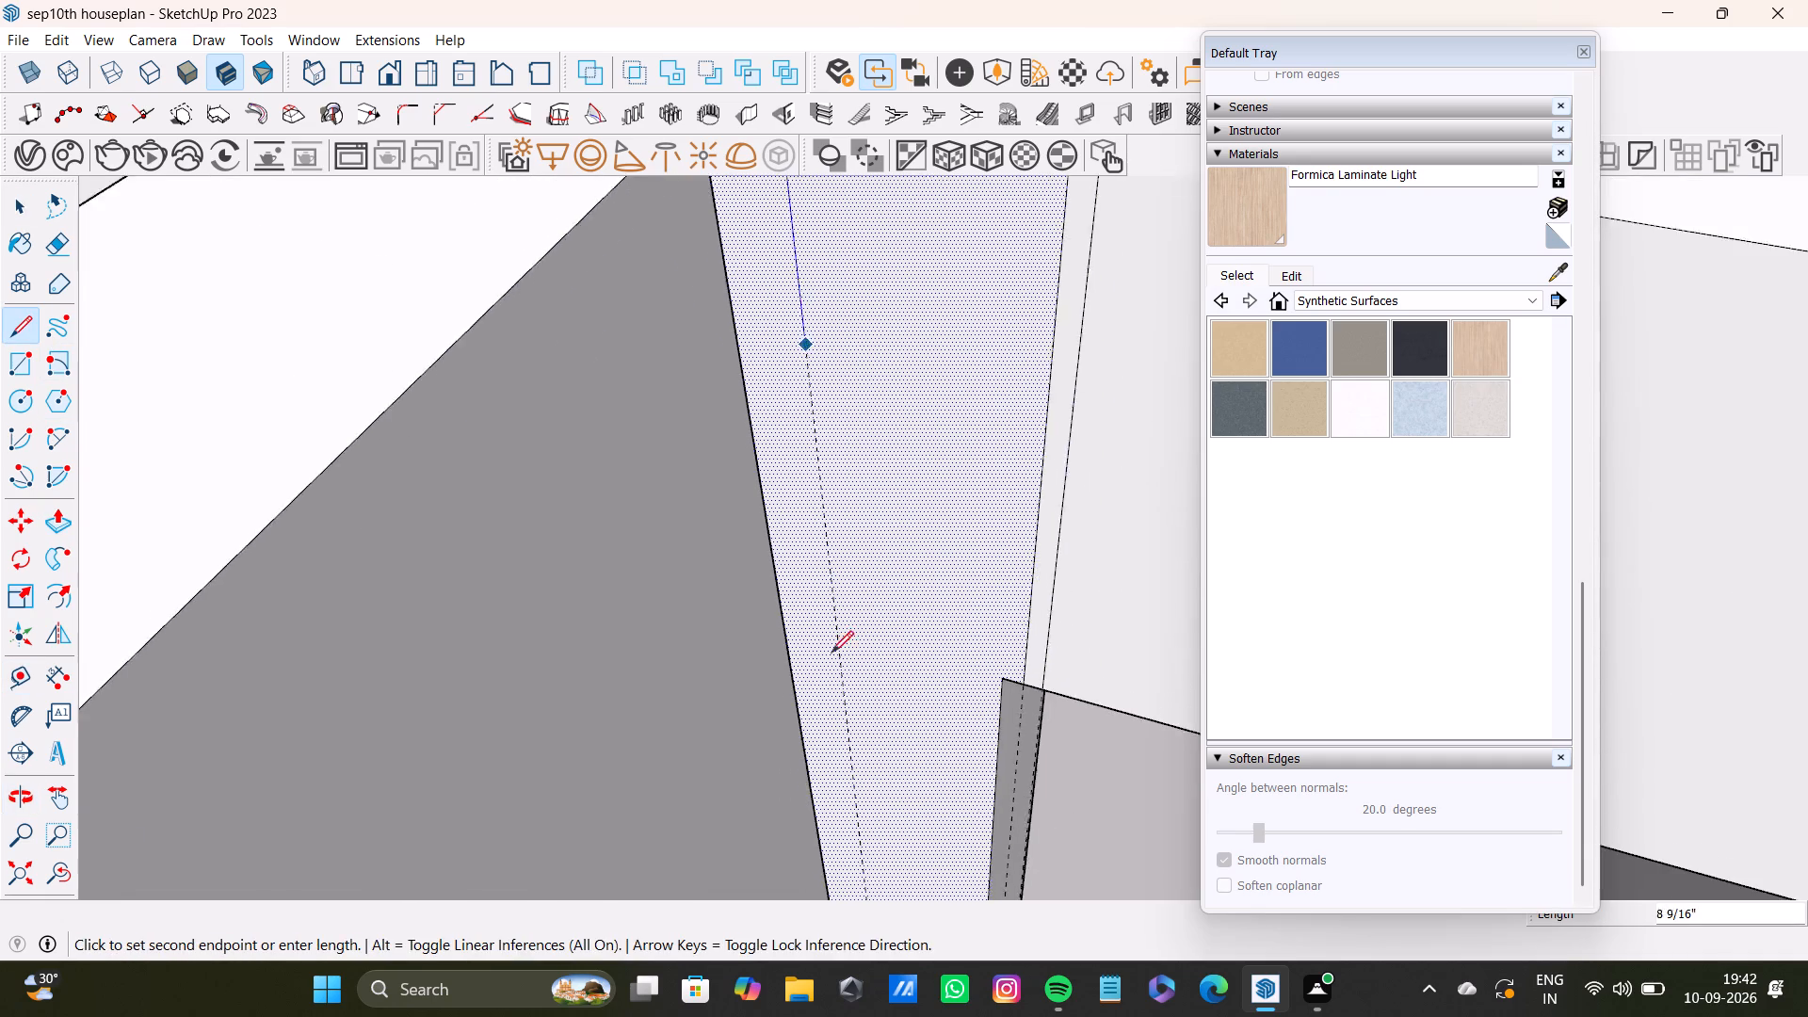
pyautogui.scroll(-1, 831, 653)
pyautogui.keyDown('shift'); pyautogui.moveTo(843, 738); pyautogui.dragTo(819, 511, button='middle'); pyautogui.keyUp('shift')
pyautogui.scroll(-3, 877, 708)
pyautogui.keyDown('shift'); pyautogui.moveTo(860, 806); pyautogui.dragTo(864, 375, button='middle'); pyautogui.keyUp('shift')
pyautogui.scroll(-2, 896, 476)
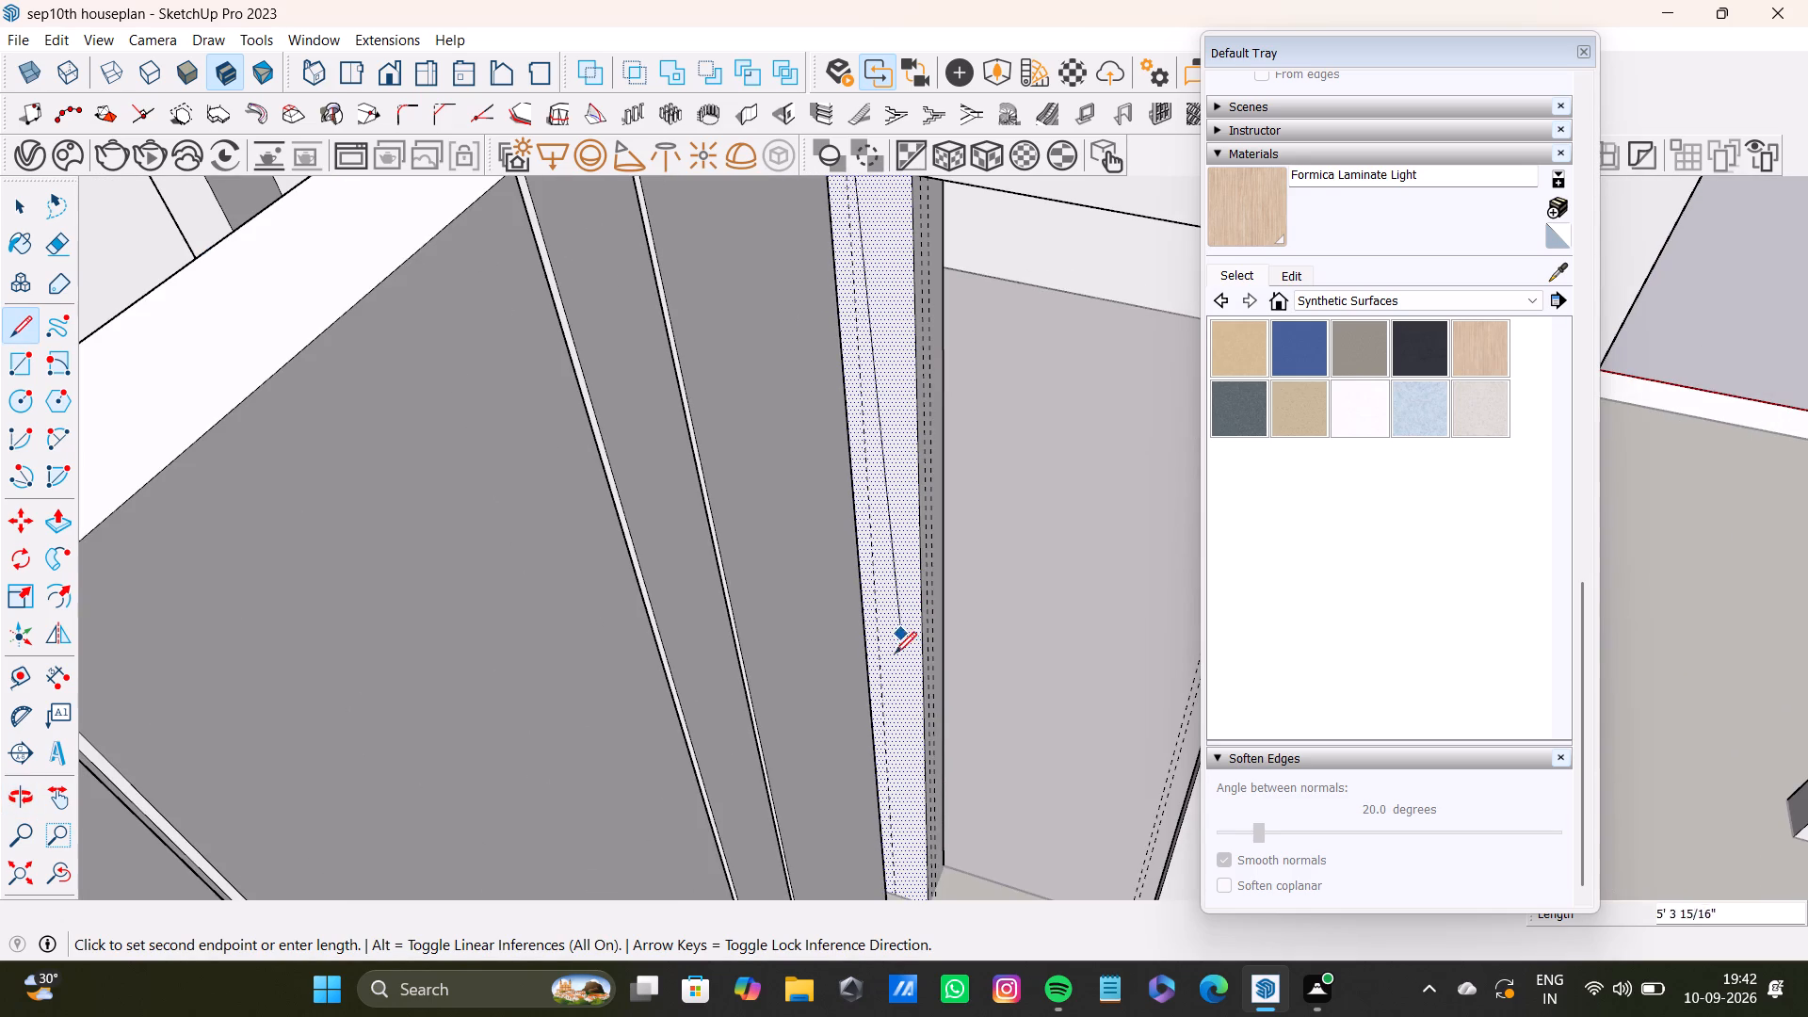
pyautogui.keyDown('shift'); pyautogui.moveTo(887, 711); pyautogui.dragTo(897, 481, button='middle'); pyautogui.keyUp('shift')
pyautogui.scroll(3, 938, 702)
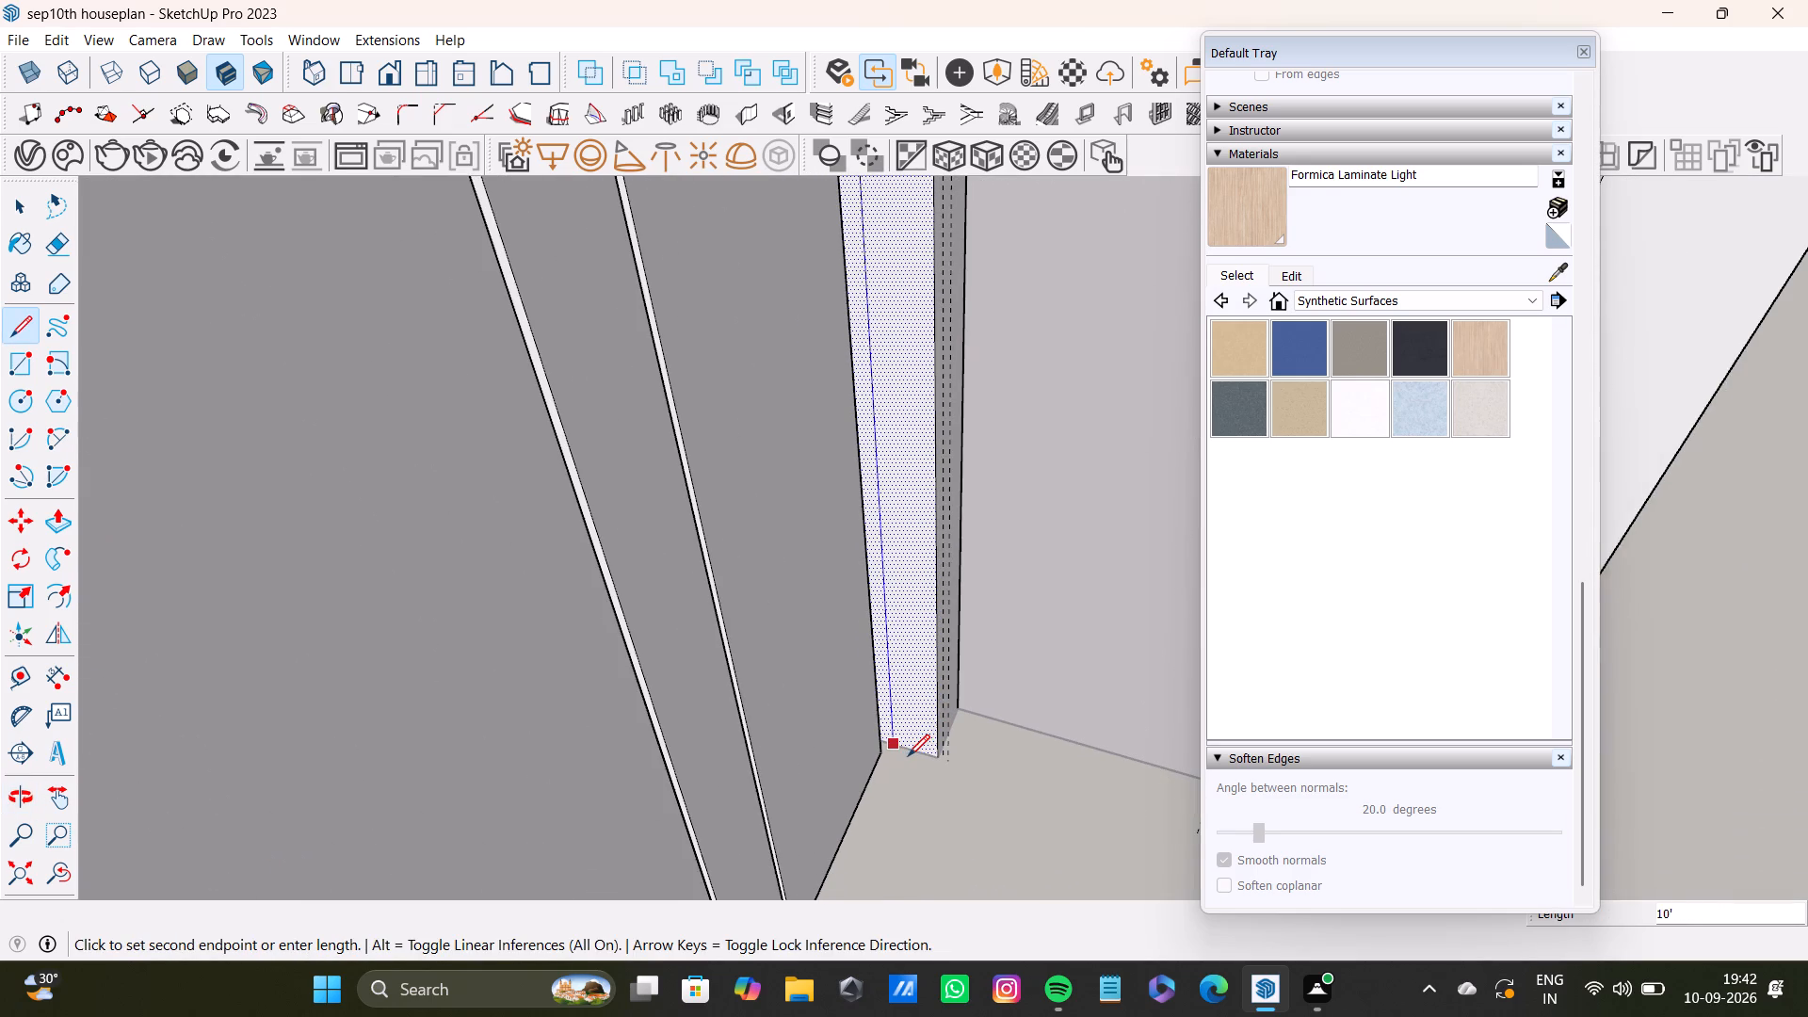
pyautogui.click(893, 757)
pyautogui.press('space')
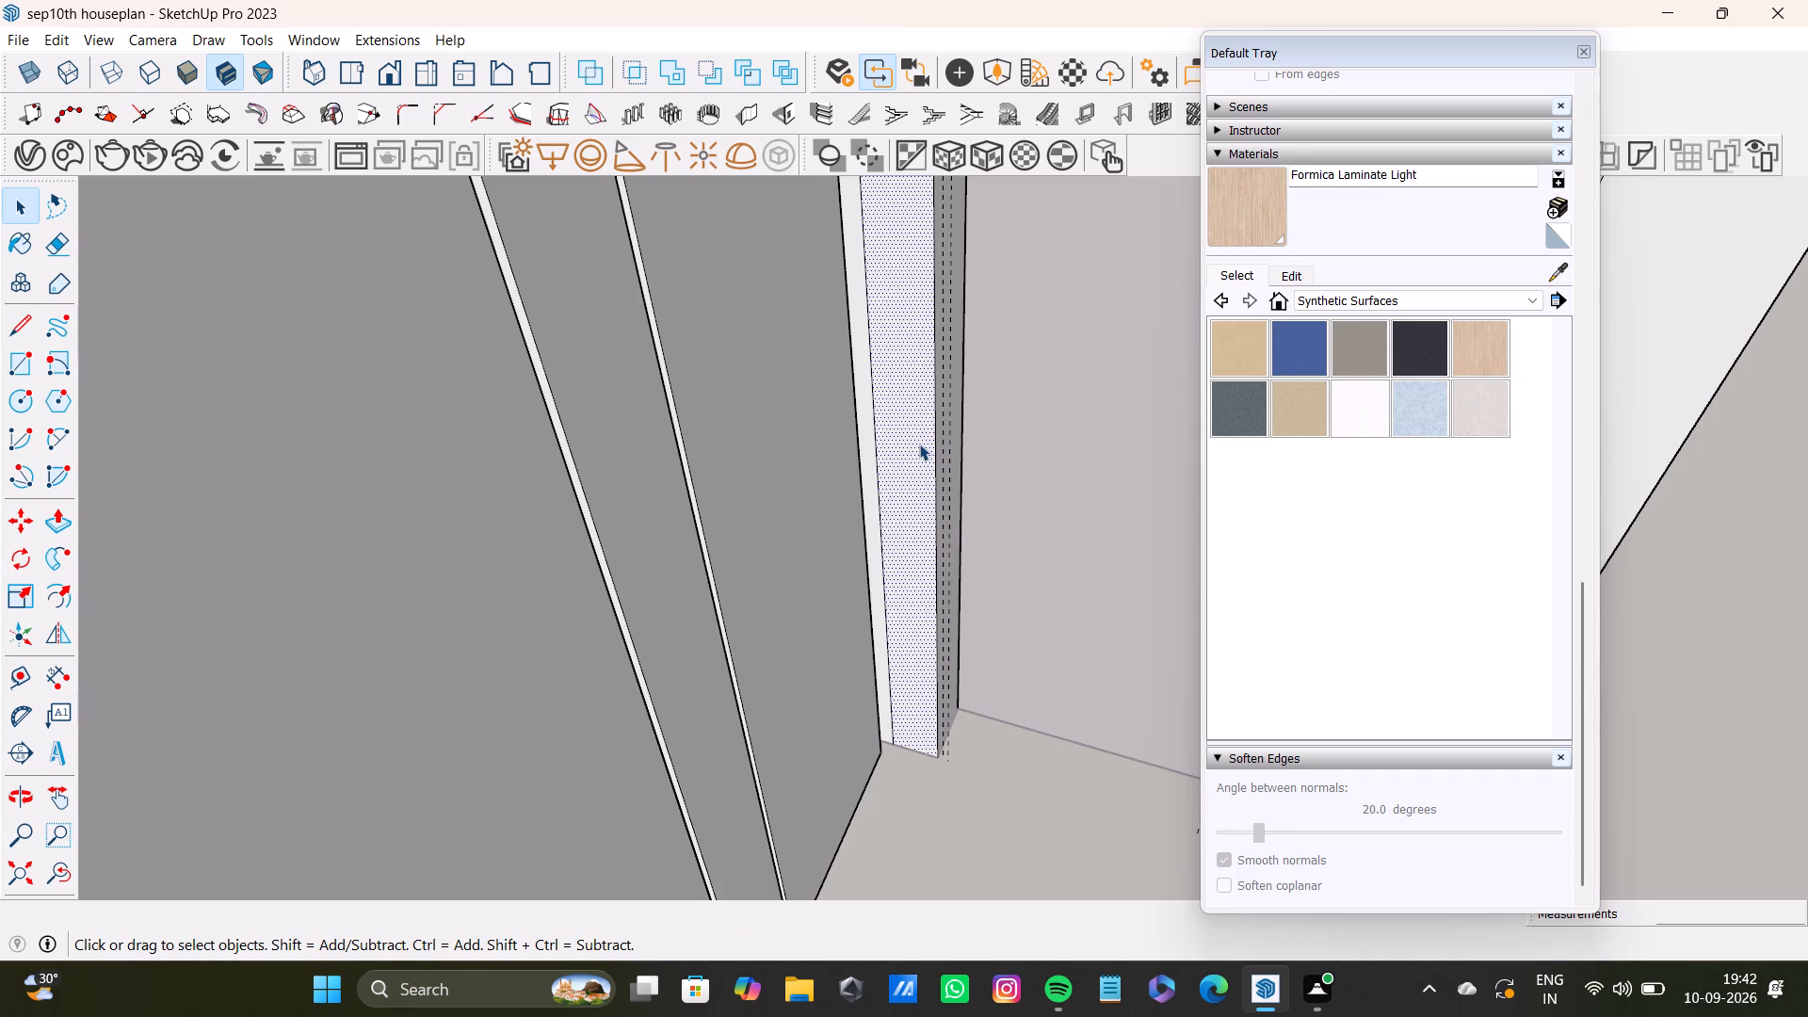
# Push/Pull the door wall's narrow strip near the inside corner and the panel above its doorway outward by 1 1/8".
pyautogui.press('p')
pyautogui.moveTo(919, 444); pyautogui.dragTo(915, 455)
pyautogui.scroll(-8, 914, 456)
pyautogui.keyDown('shift'); pyautogui.moveTo(935, 418); pyautogui.dragTo(911, 508, button='middle'); pyautogui.keyUp('shift')
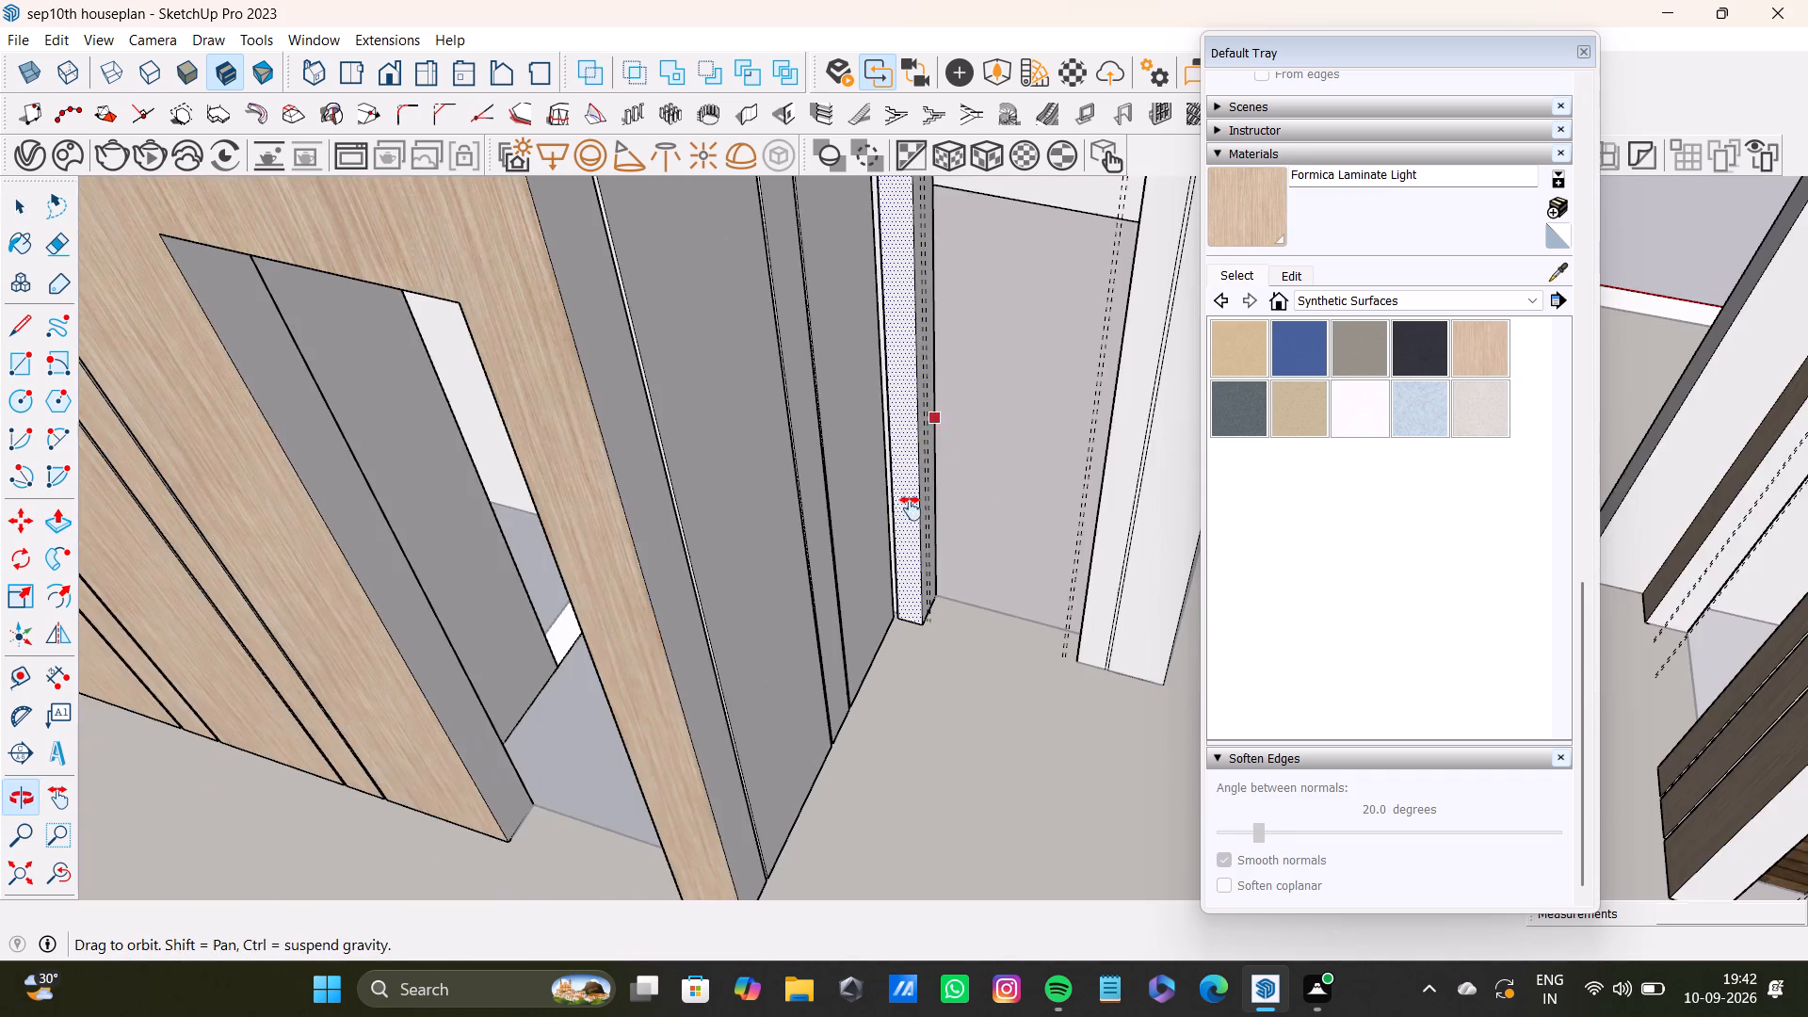
pyautogui.keyDown('shift'); pyautogui.moveTo(911, 508); pyautogui.dragTo(890, 638, button='middle'); pyautogui.keyUp('shift')
pyautogui.scroll(-4, 890, 514)
pyautogui.keyDown('shift'); pyautogui.moveTo(919, 453); pyautogui.dragTo(864, 526, button='middle'); pyautogui.keyUp('shift')
pyautogui.scroll(8, 865, 516)
pyautogui.moveTo(906, 562); pyautogui.dragTo(946, 554, button='middle')
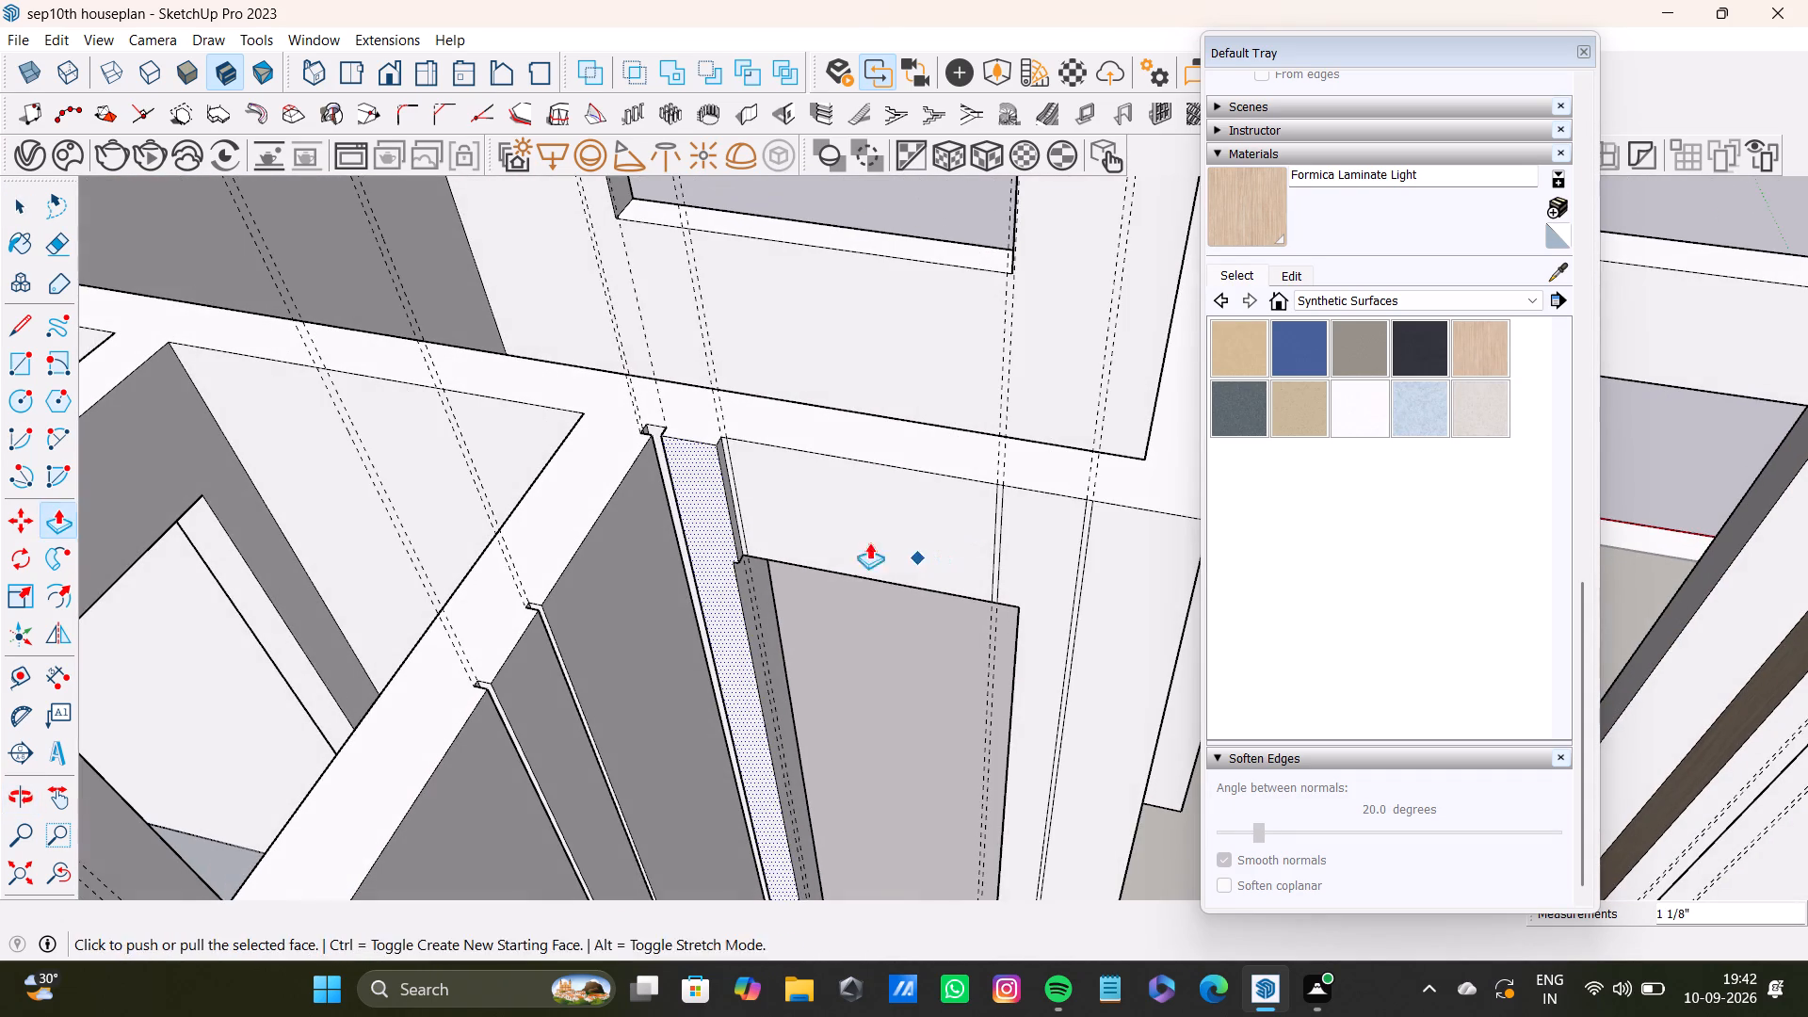
pyautogui.press('space')
pyautogui.click(859, 519)
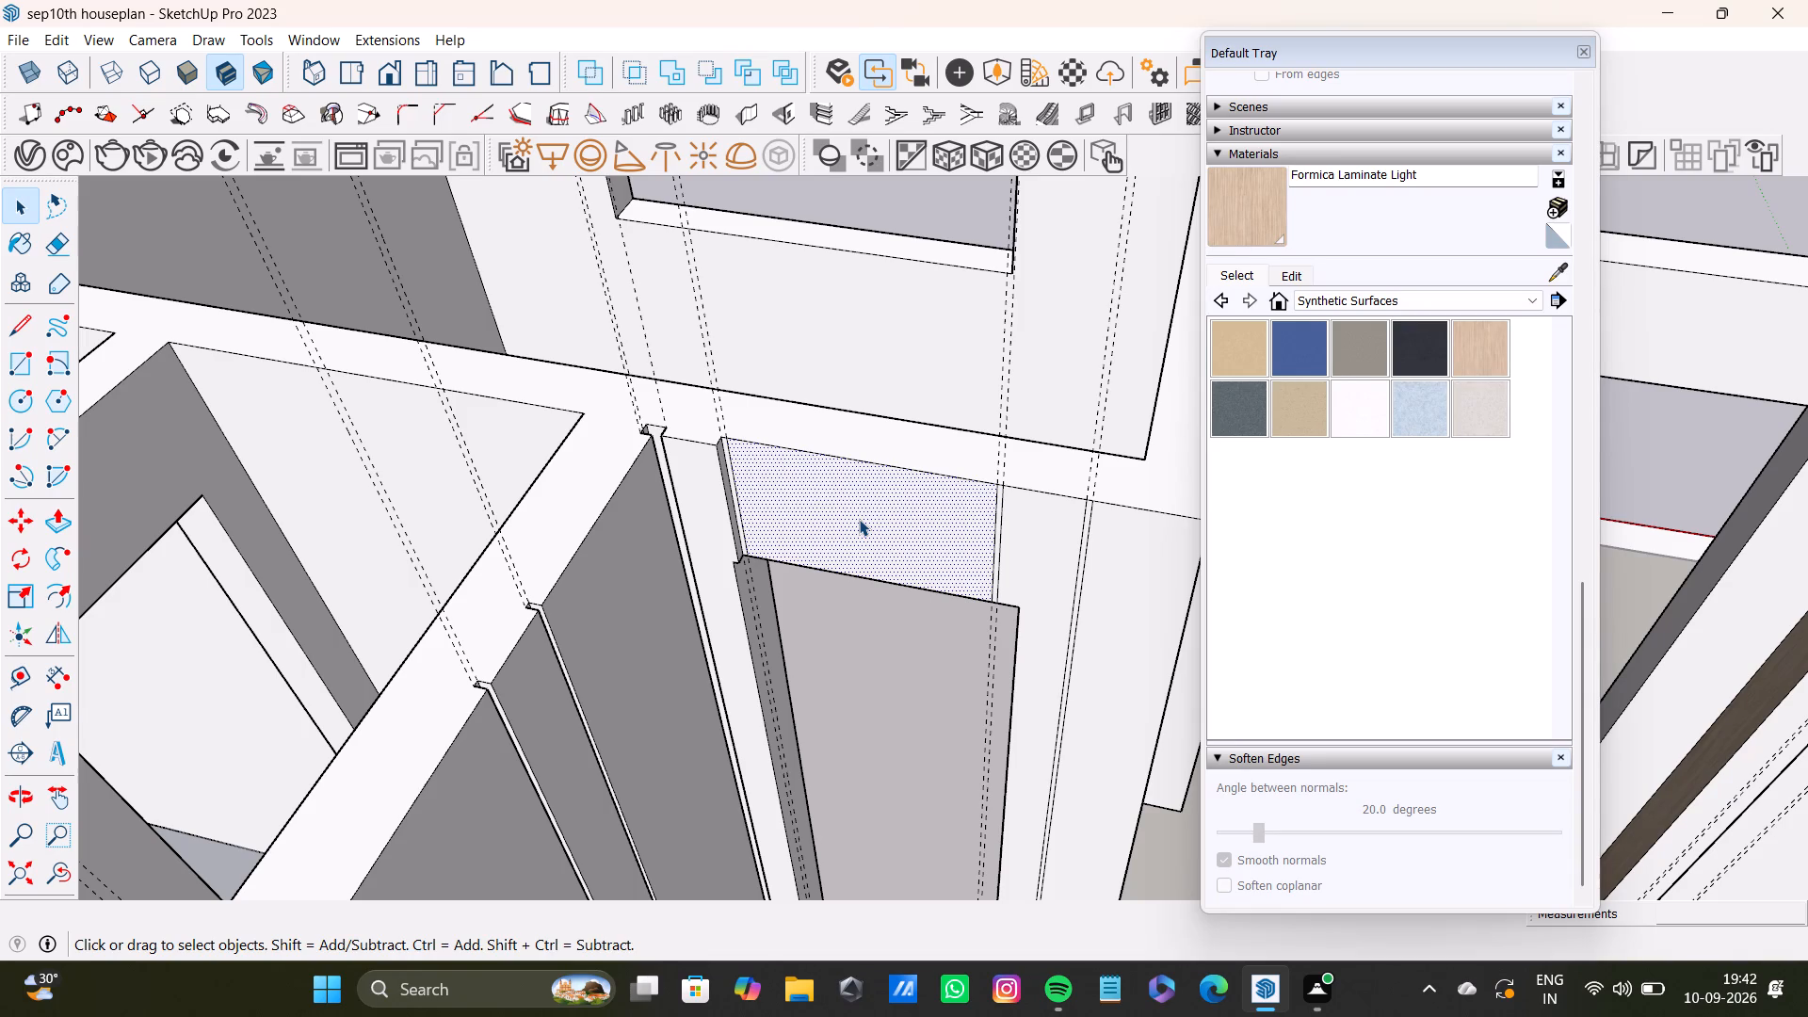
pyautogui.press('p')
pyautogui.moveTo(864, 516); pyautogui.dragTo(698, 439)
pyautogui.press('space')
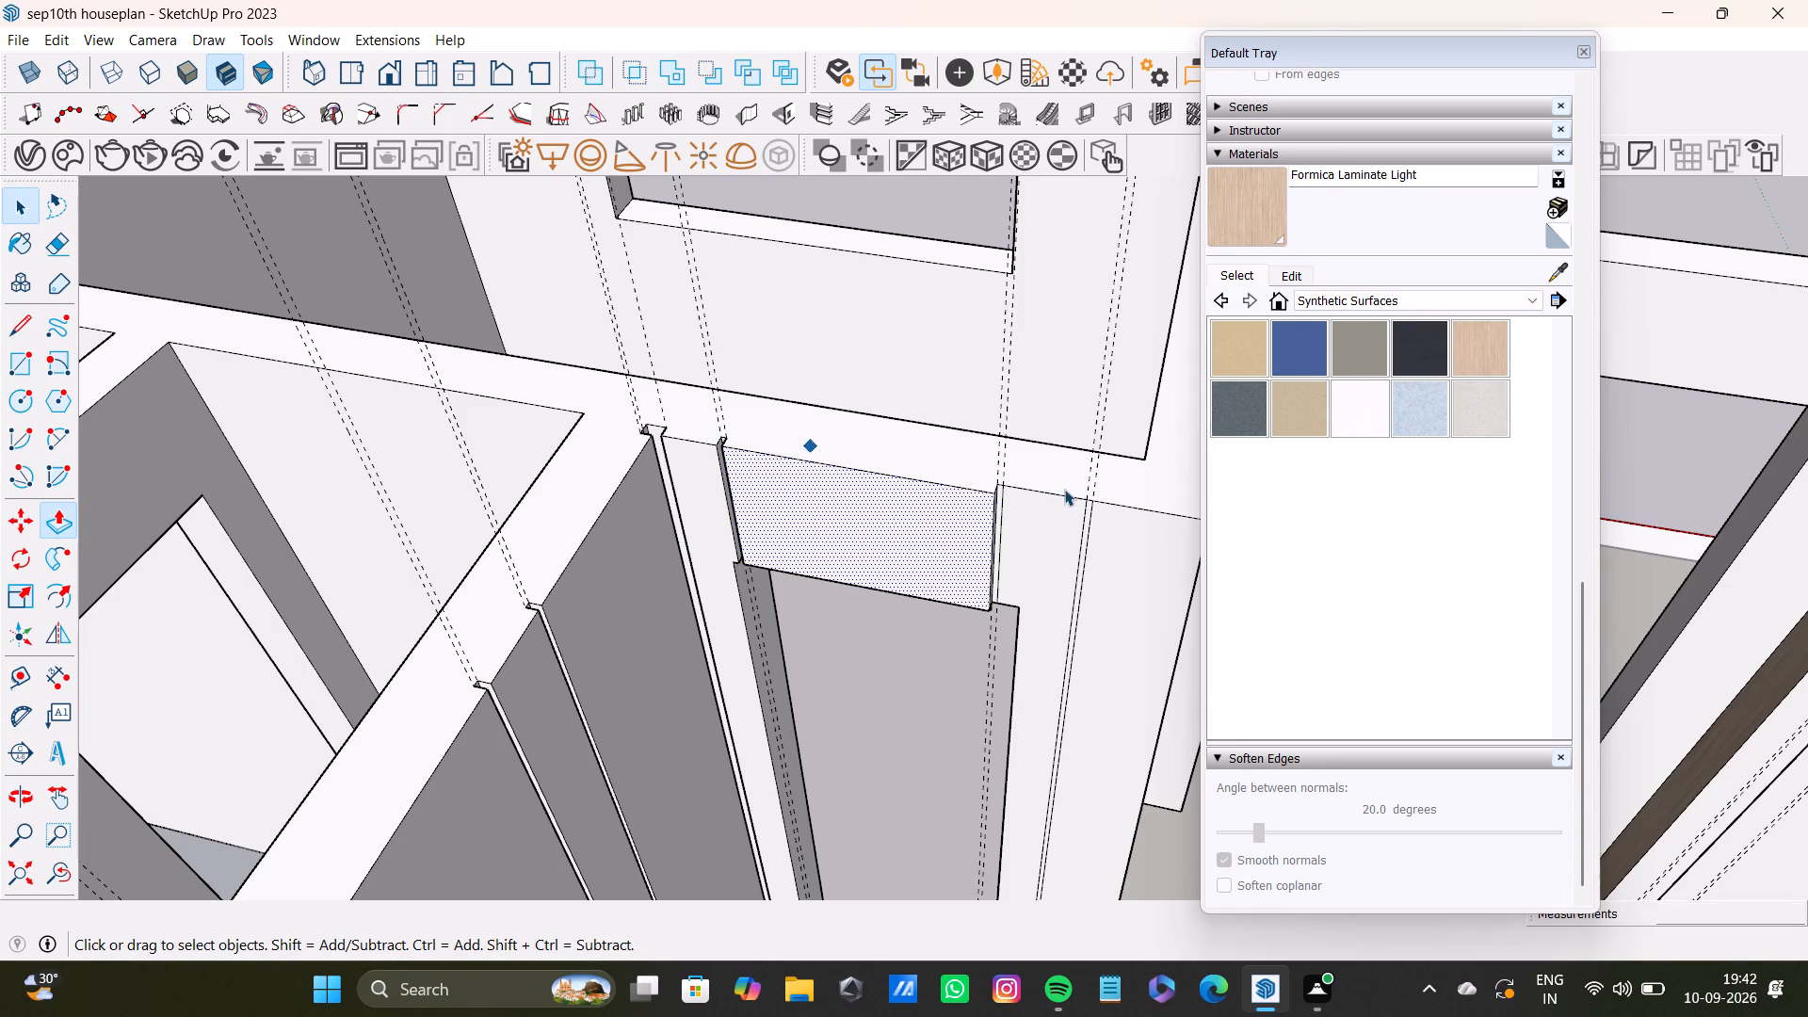
# Push/Pull the strip beside the doorway and the end strip at the outer corner outward by 1 1/8".
pyautogui.click(1037, 518)
pyautogui.press('p')
pyautogui.moveTo(1036, 519); pyautogui.dragTo(956, 499)
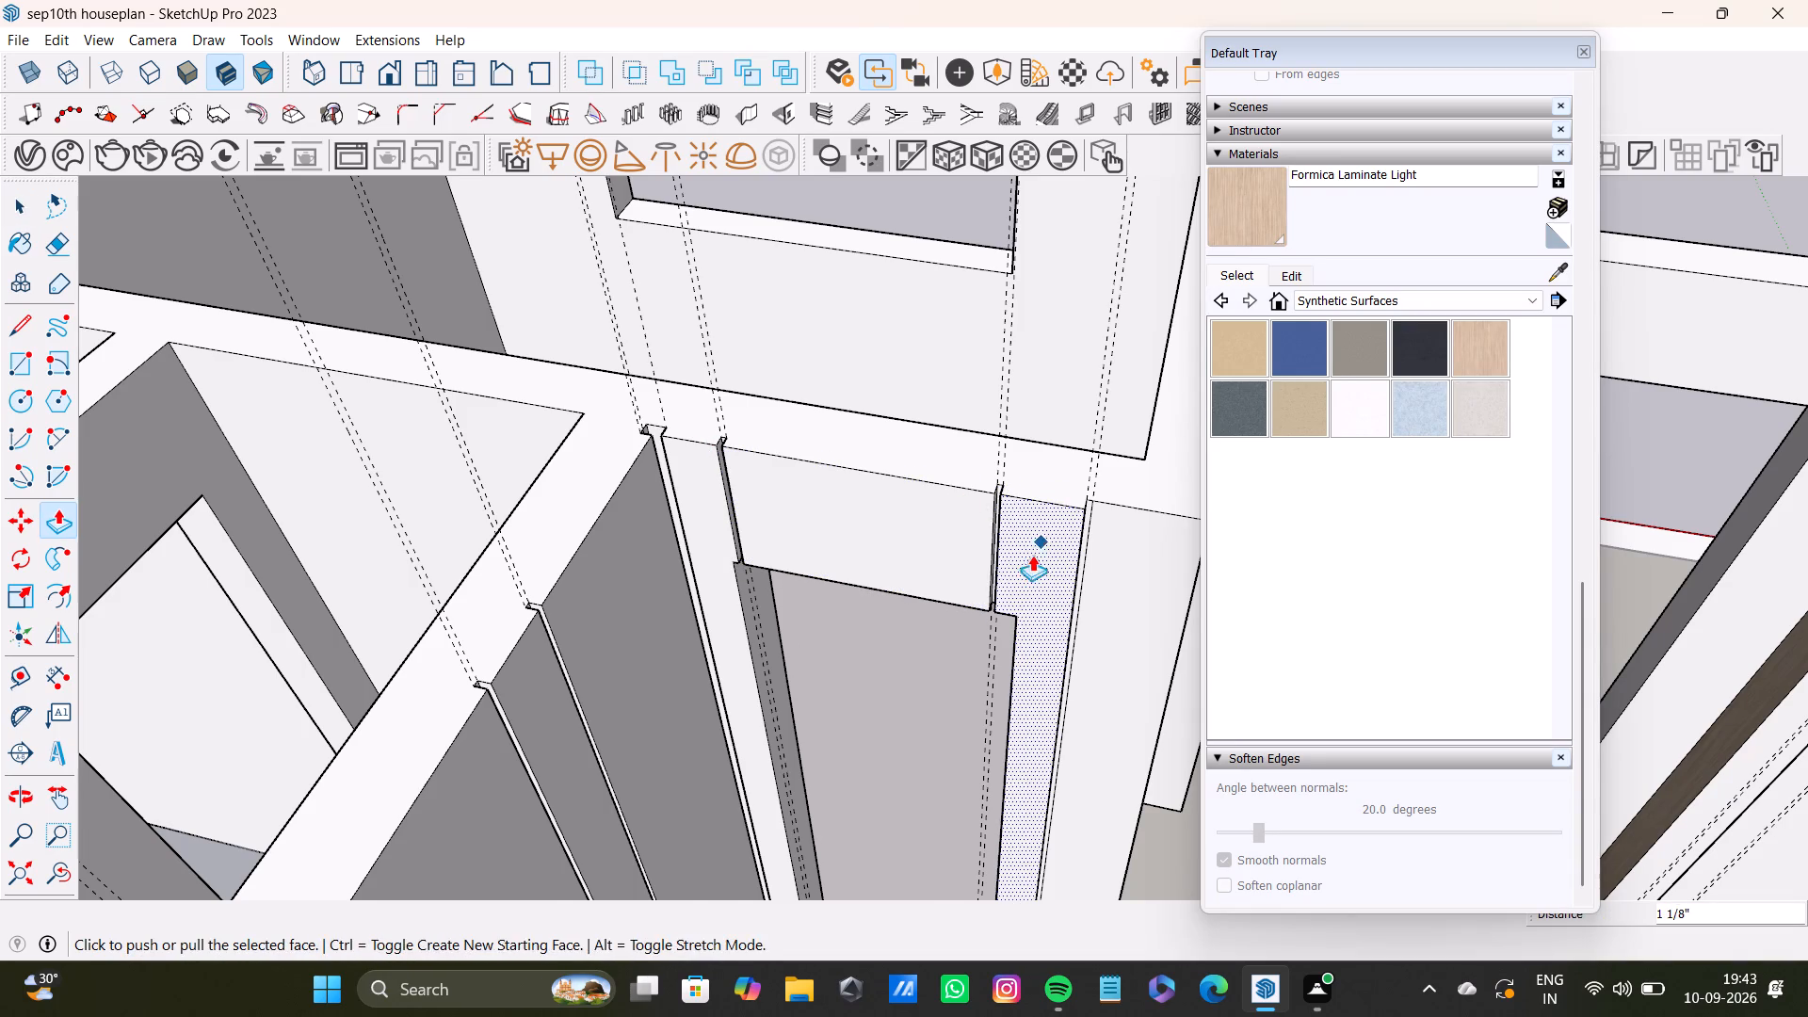
pyautogui.scroll(-4, 1033, 555)
pyautogui.keyDown('shift'); pyautogui.moveTo(1032, 567); pyautogui.dragTo(878, 512, button='middle'); pyautogui.keyUp('shift')
pyautogui.press('space')
pyautogui.click(957, 525)
pyautogui.press('p')
pyautogui.moveTo(957, 525); pyautogui.dragTo(868, 507)
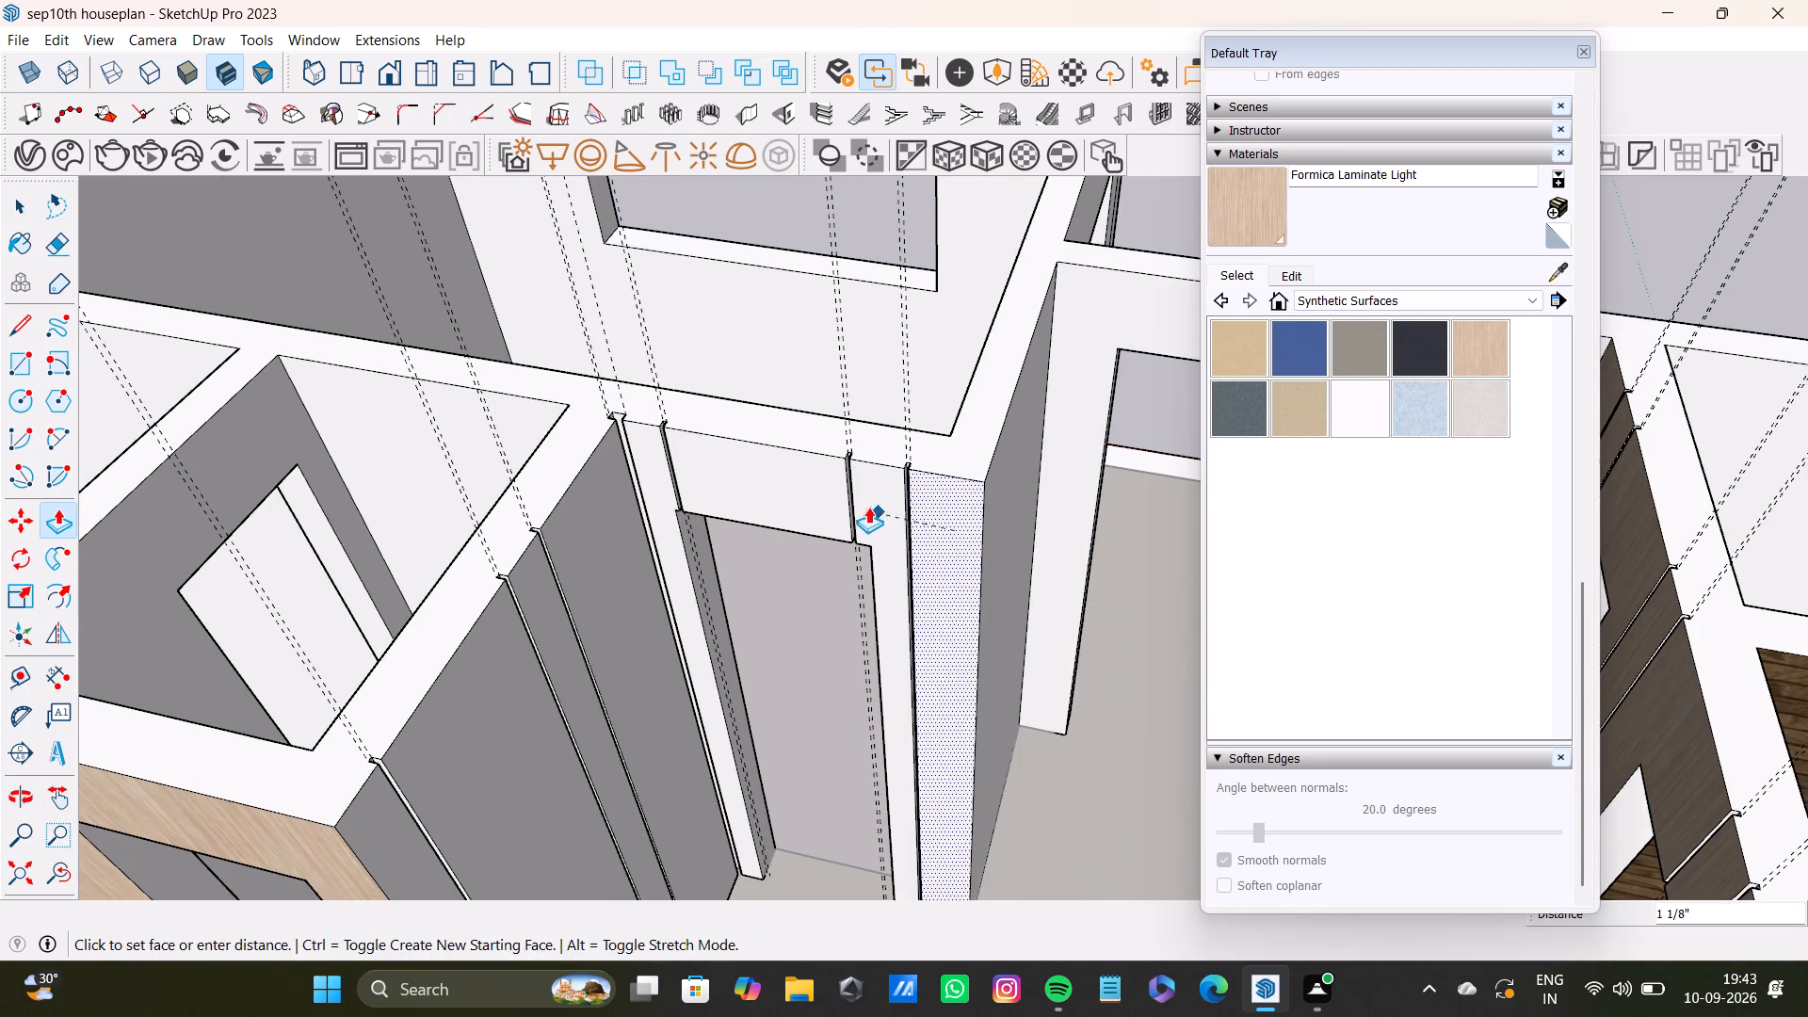
pyautogui.moveTo(868, 507); pyautogui.dragTo(865, 497)
pyautogui.press('space')
# Paint the pulled-out panels of the adjoining grooved wall with Formica Laminate Light, up to the inside corner.
pyautogui.scroll(-4, 862, 493)
pyautogui.moveTo(867, 521); pyautogui.dragTo(643, 573, button='middle')
pyautogui.scroll(-1, 867, 521)
pyautogui.scroll(-4, 642, 541)
pyautogui.keyDown('shift'); pyautogui.moveTo(672, 590); pyautogui.dragTo(974, 670, button='middle'); pyautogui.keyUp('shift')
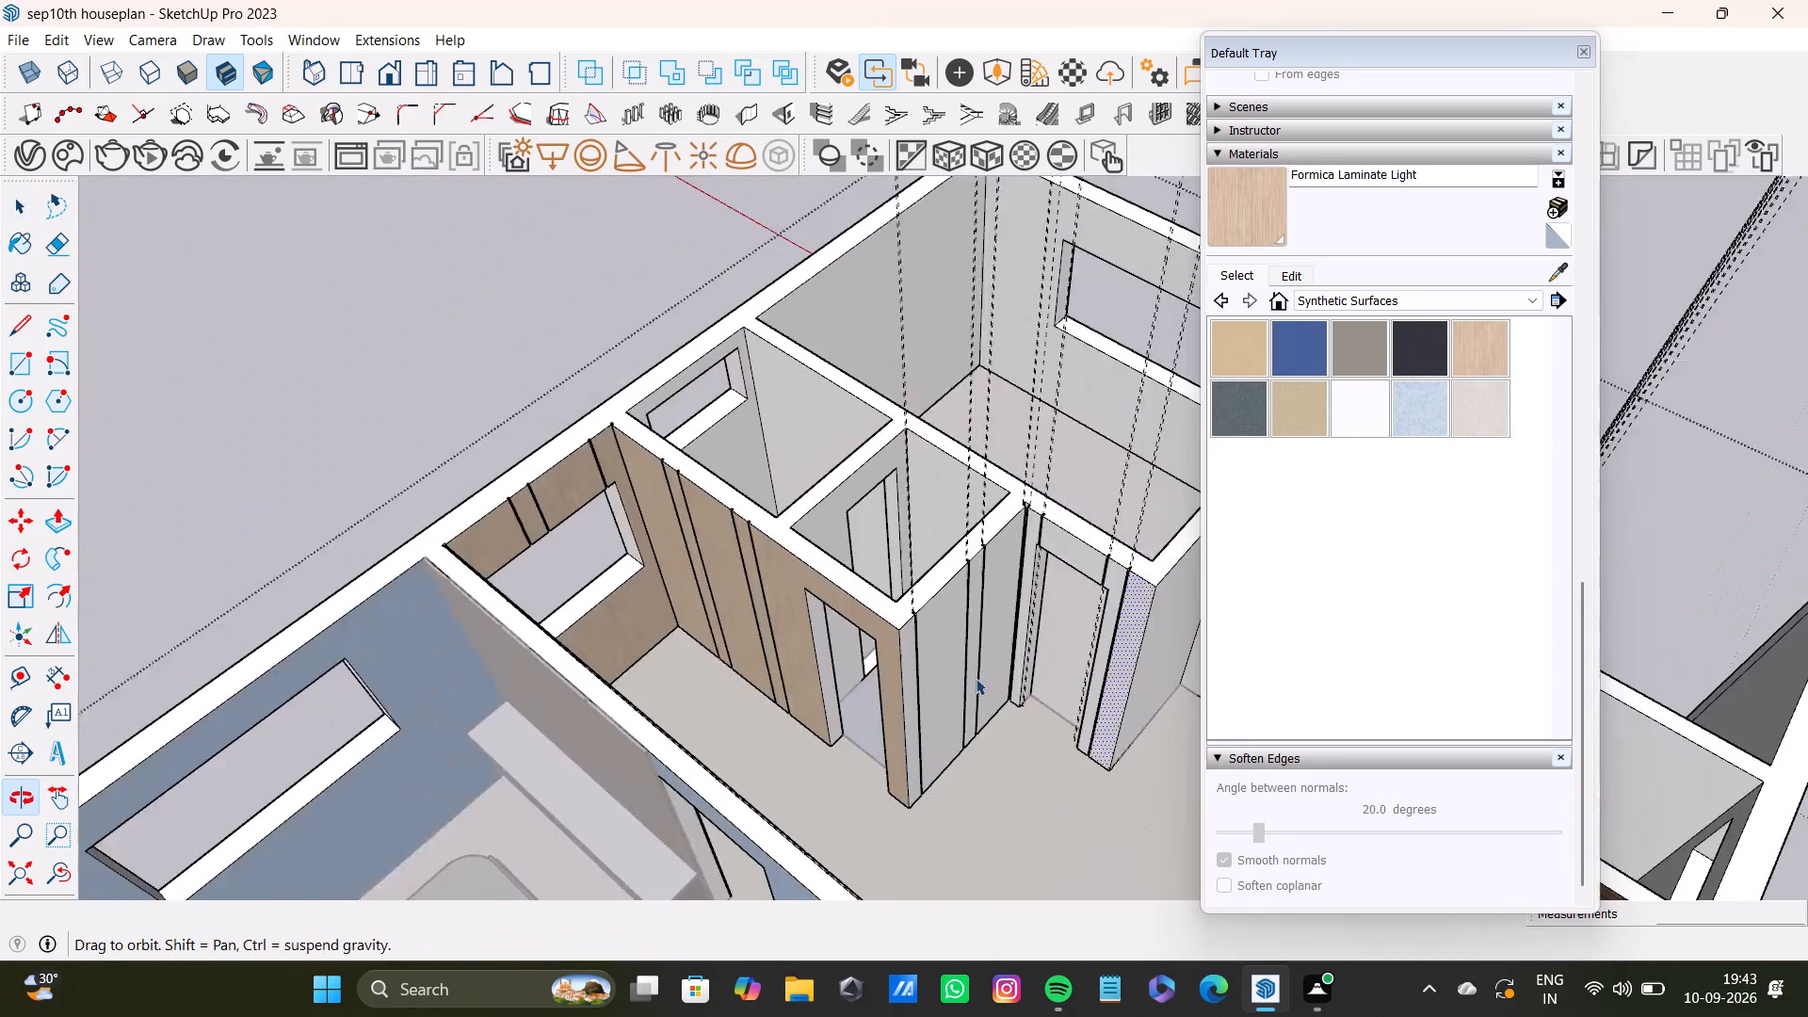
pyautogui.moveTo(993, 677); pyautogui.dragTo(815, 716, button='middle')
pyautogui.scroll(8, 811, 680)
pyautogui.click(1248, 187)
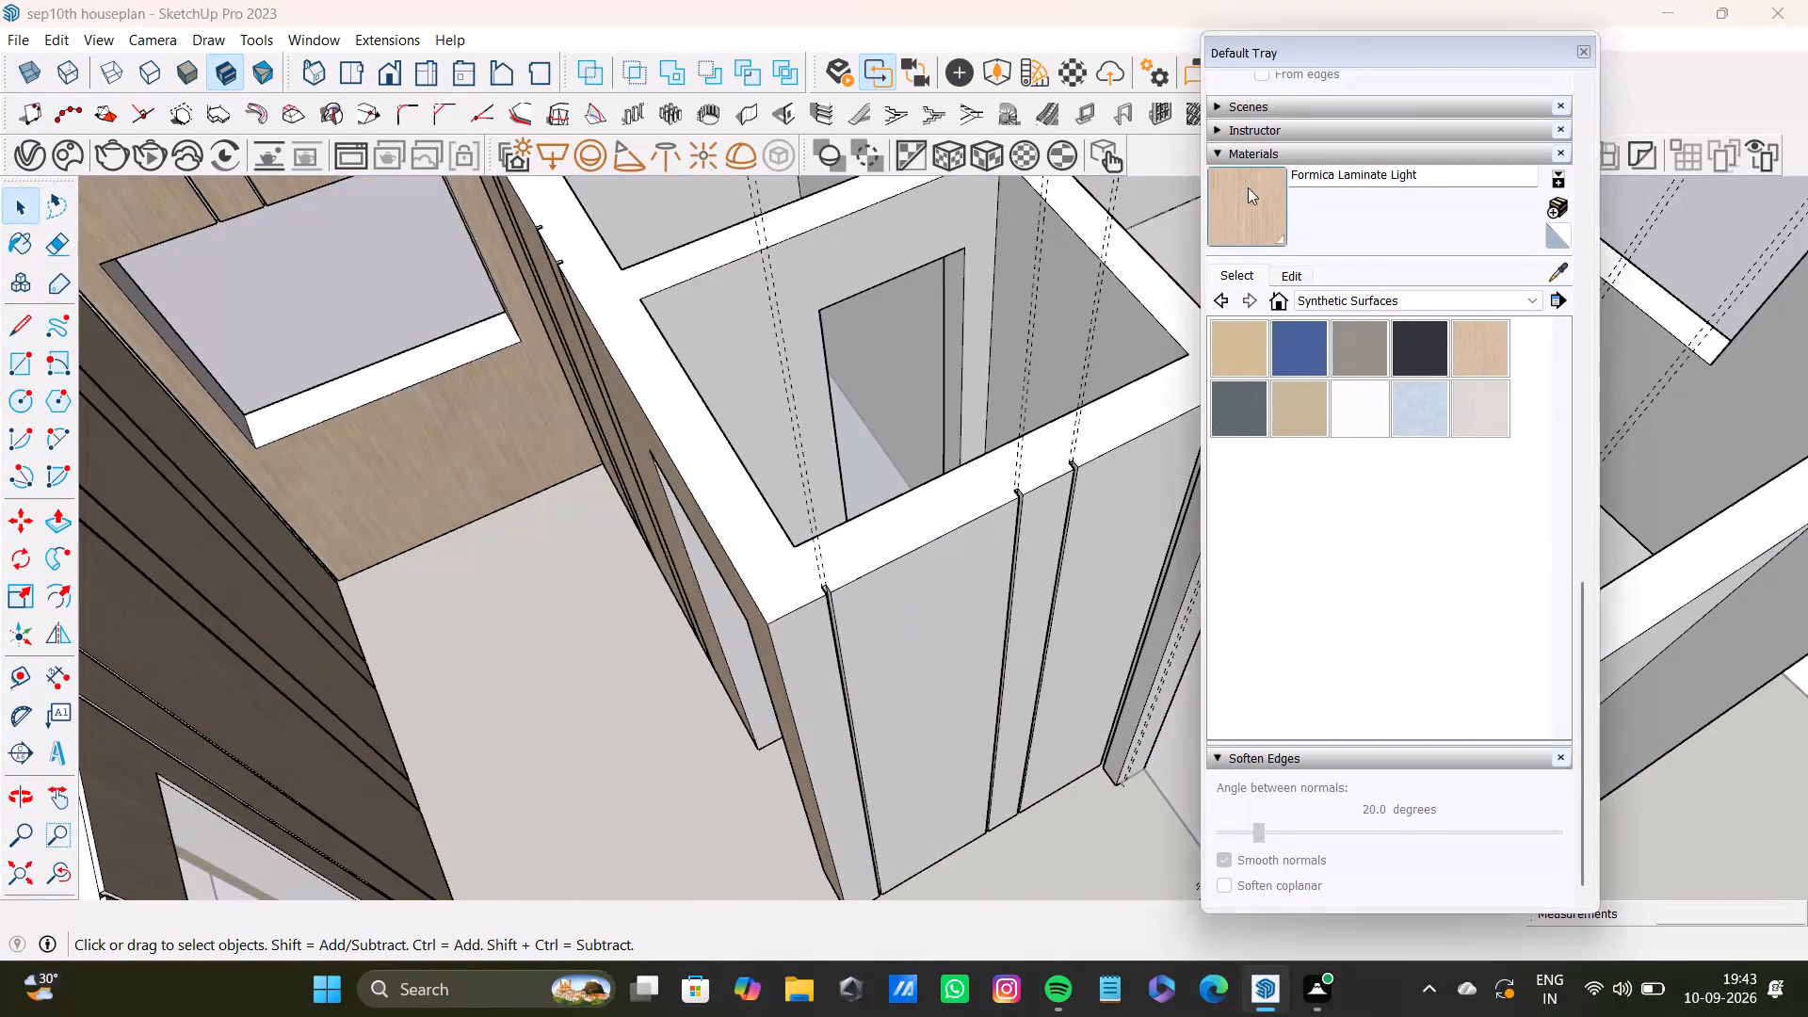
pyautogui.scroll(4, 759, 779)
pyautogui.click(903, 570)
pyautogui.click(1074, 404)
pyautogui.keyDown('shift'); pyautogui.moveTo(1090, 393); pyautogui.dragTo(544, 659); pyautogui.keyUp('shift')
pyautogui.keyDown('shift'); pyautogui.moveTo(1010, 492); pyautogui.dragTo(233, 873, button='middle'); pyautogui.keyUp('shift')
pyautogui.keyDown('shift'); pyautogui.click(616, 558); pyautogui.keyUp('shift')
pyautogui.keyDown('shift'); pyautogui.click(785, 475); pyautogui.keyUp('shift')
pyautogui.keyDown('shift'); pyautogui.moveTo(905, 465); pyautogui.dragTo(685, 561, button='middle'); pyautogui.keyUp('shift')
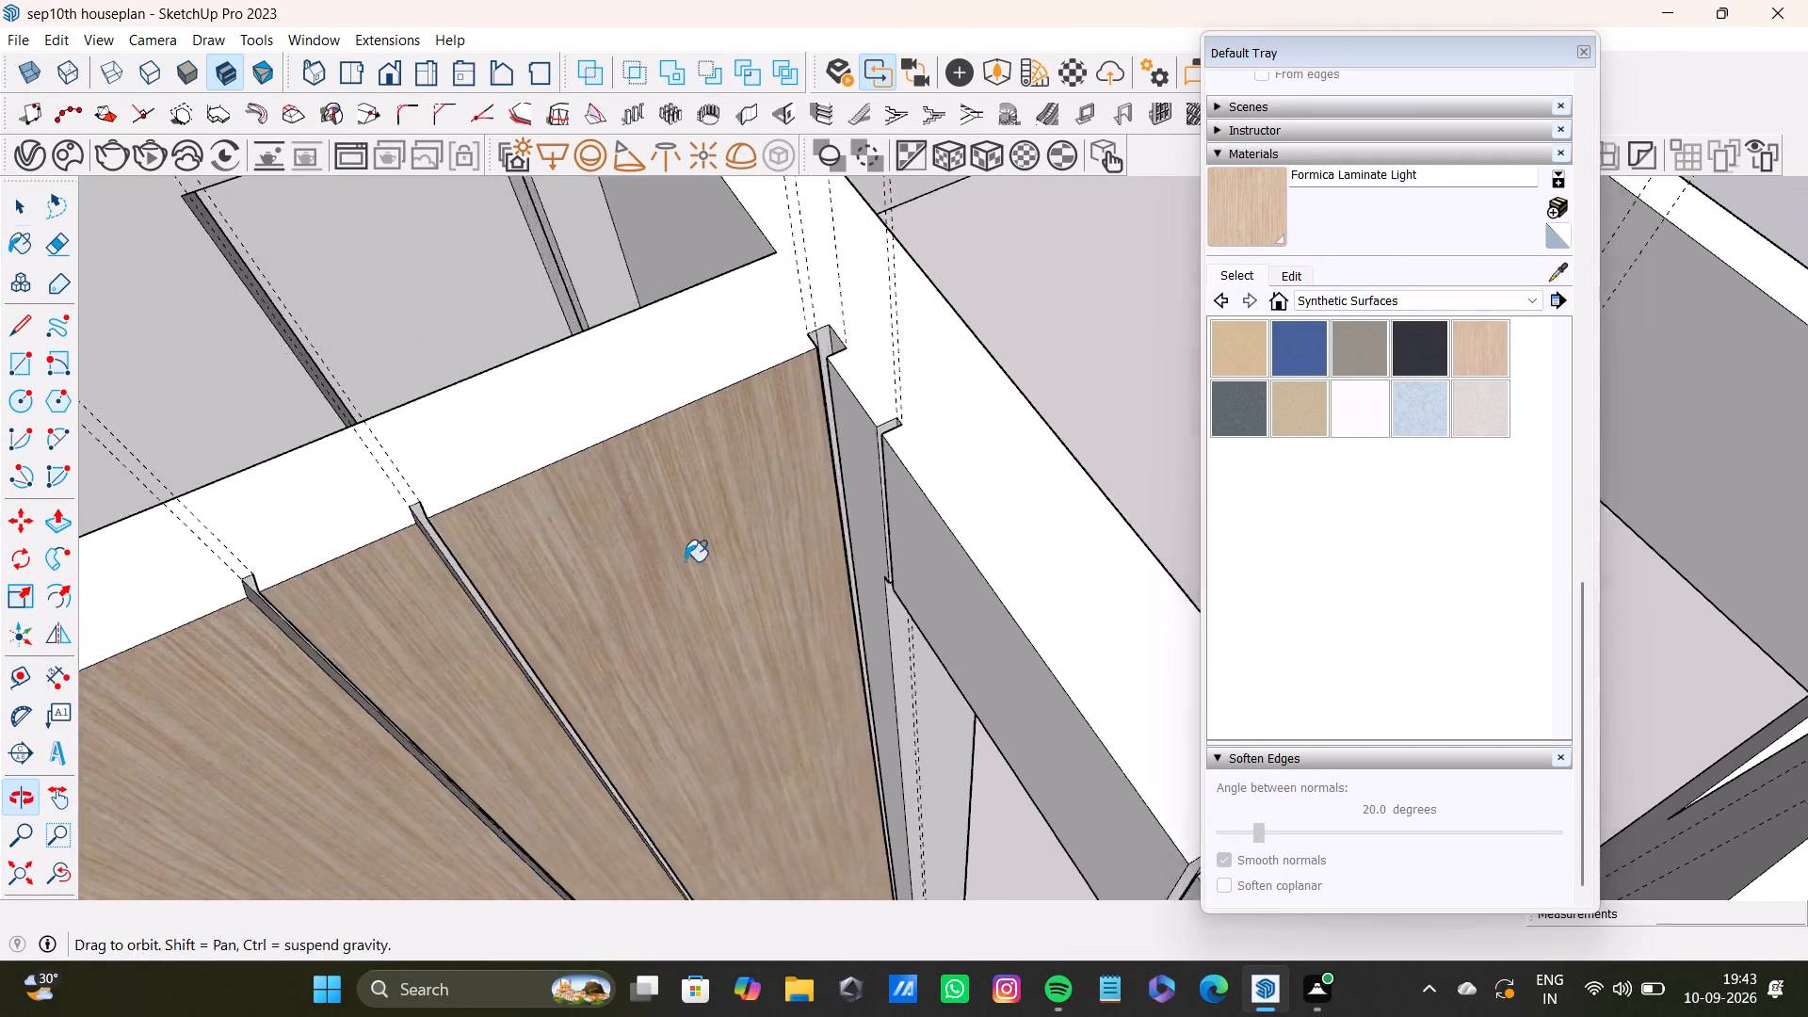
pyautogui.keyDown('shift'); pyautogui.moveTo(685, 561); pyautogui.dragTo(685, 553, button='middle'); pyautogui.keyUp('shift')
pyautogui.moveTo(755, 603); pyautogui.dragTo(1014, 582, button='middle')
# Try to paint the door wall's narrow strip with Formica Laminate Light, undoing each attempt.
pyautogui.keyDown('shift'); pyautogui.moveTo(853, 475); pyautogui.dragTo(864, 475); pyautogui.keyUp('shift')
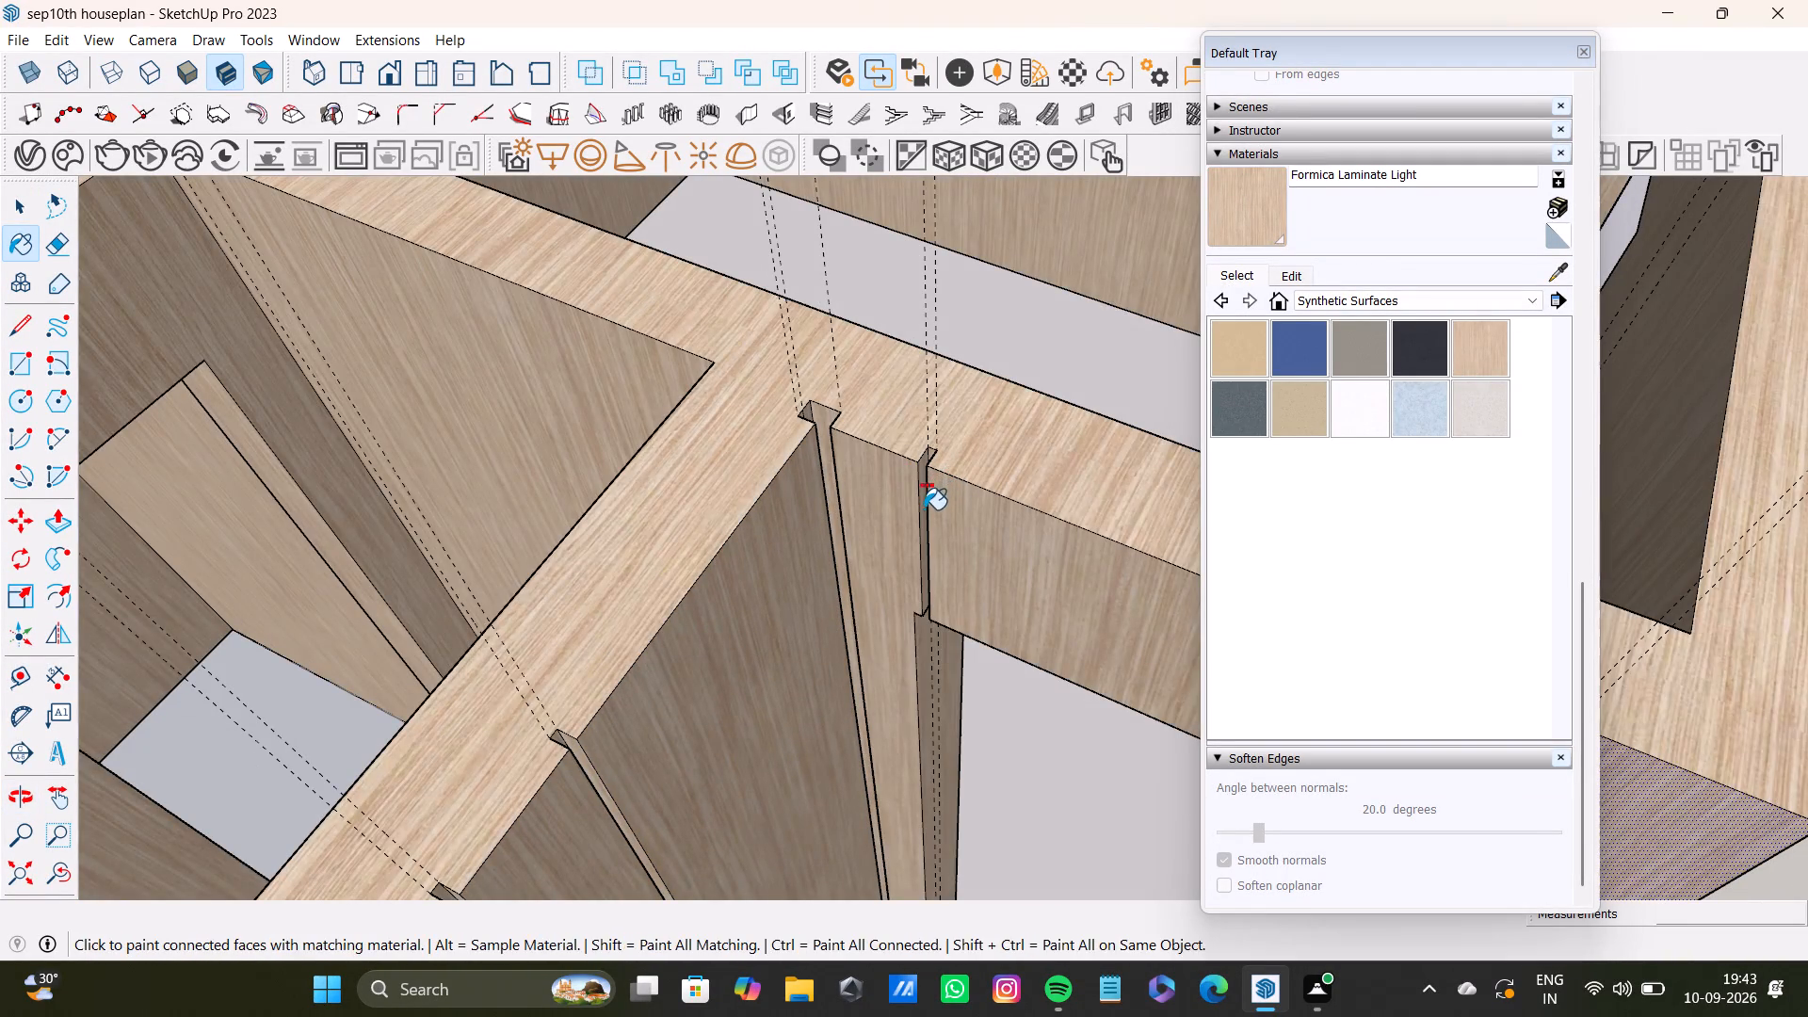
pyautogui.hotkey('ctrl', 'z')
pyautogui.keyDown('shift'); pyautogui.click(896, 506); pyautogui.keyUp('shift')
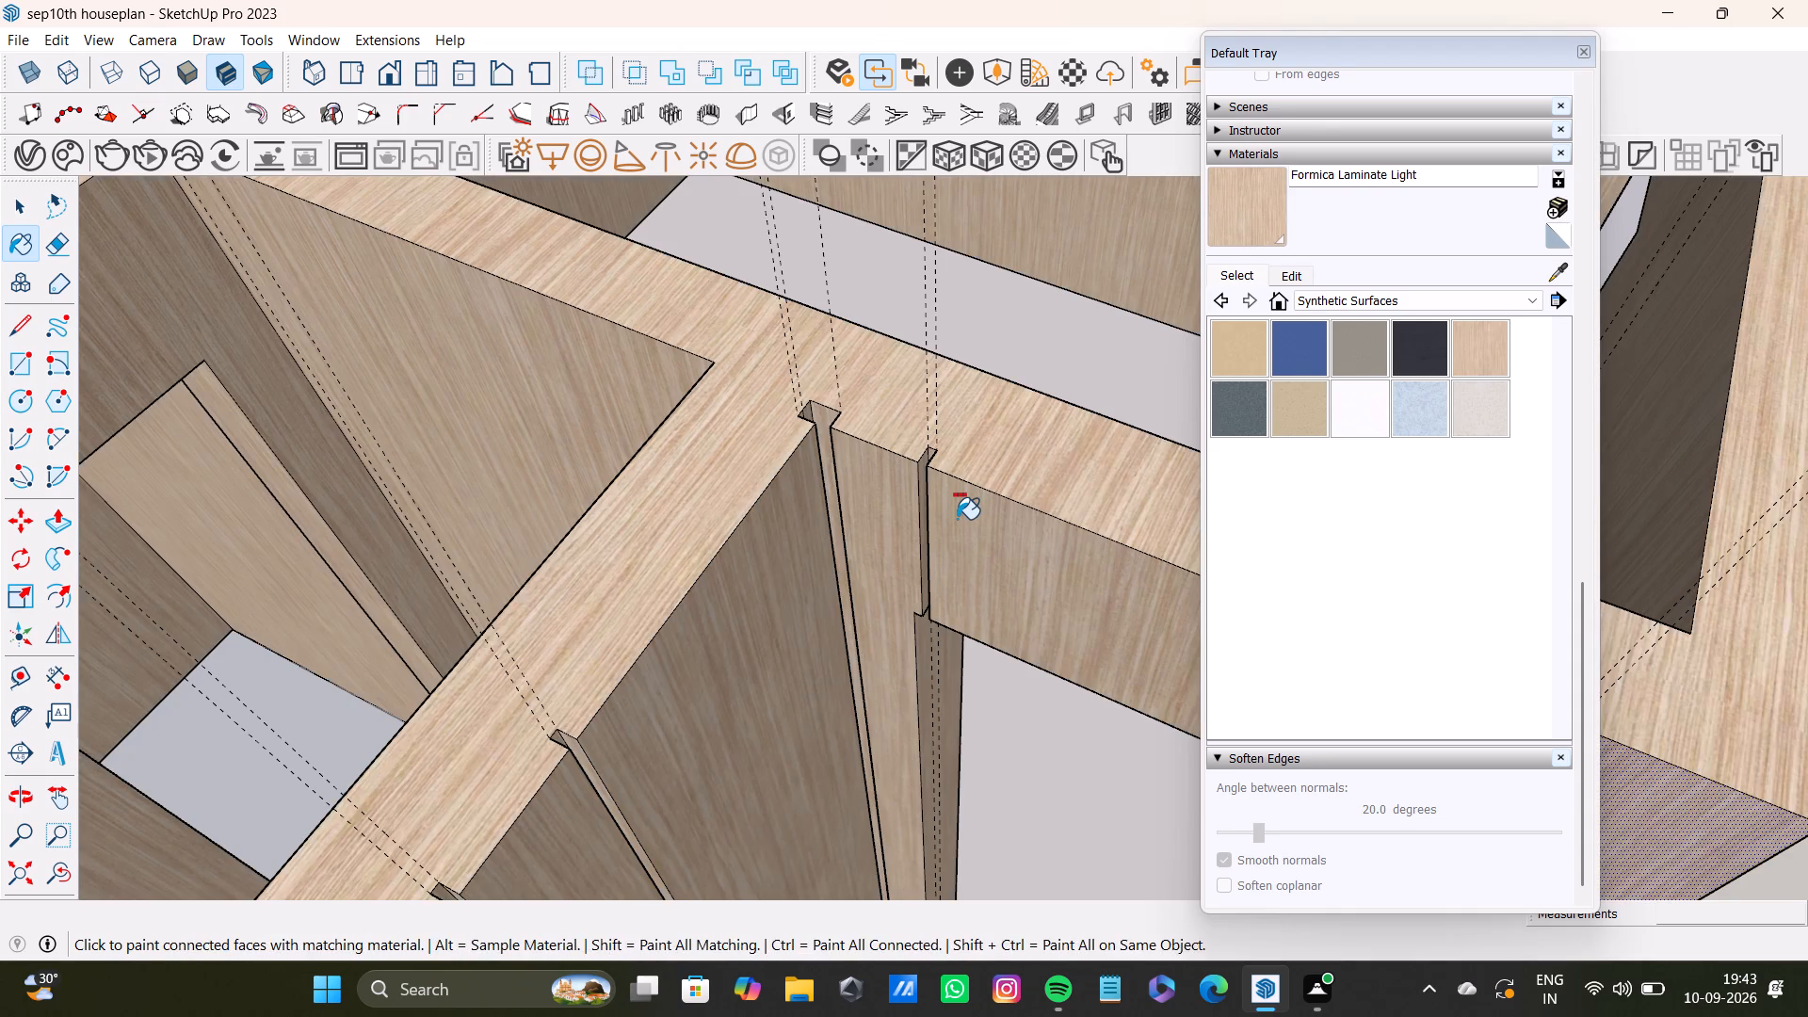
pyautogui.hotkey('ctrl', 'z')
# Select the door wall's four pulled-out panels together and paint them with Formica Laminate Light.
pyautogui.press('space')
pyautogui.click(898, 525)
pyautogui.keyDown('shift'); pyautogui.click(1022, 540); pyautogui.keyUp('shift')
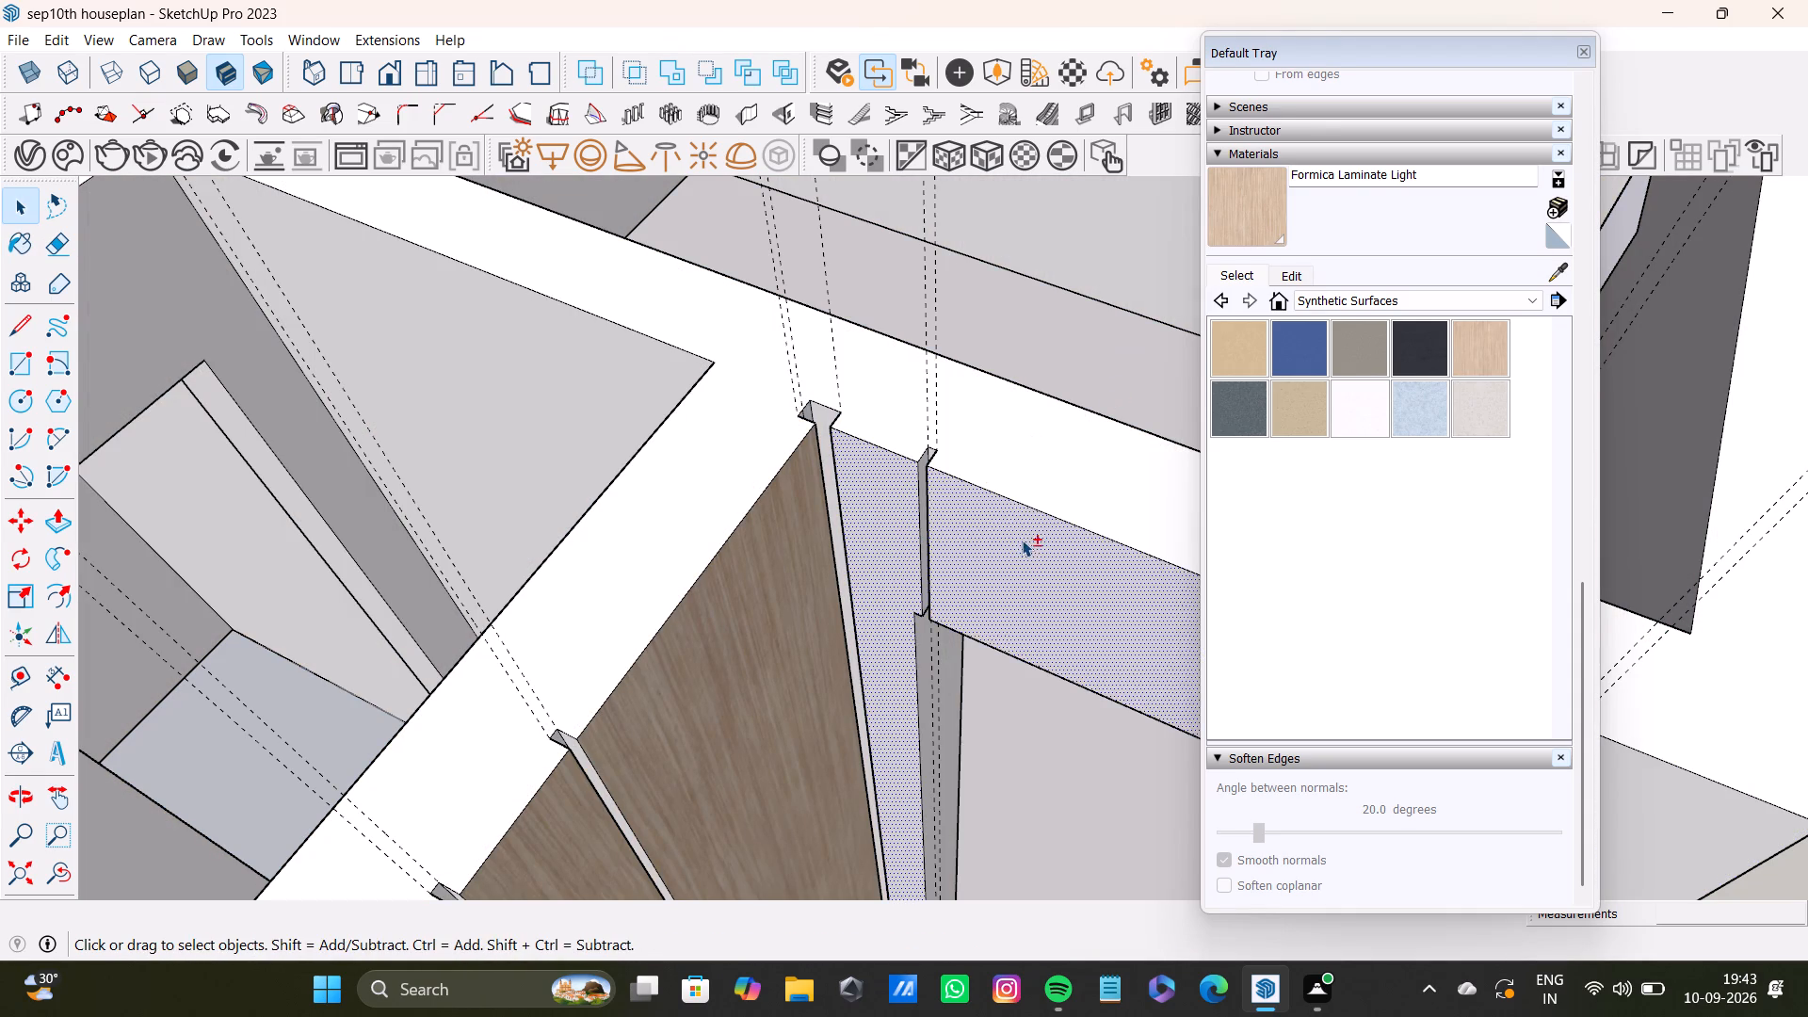
pyautogui.keyDown('shift'); pyautogui.moveTo(1018, 511); pyautogui.dragTo(494, 468, button='middle'); pyautogui.keyUp('shift')
pyautogui.keyDown('shift'); pyautogui.scroll(-4, 746, 580); pyautogui.keyUp('shift')
pyautogui.keyDown('shift'); pyautogui.click(865, 682); pyautogui.keyUp('shift')
pyautogui.keyDown('shift'); pyautogui.click(935, 708); pyautogui.keyUp('shift')
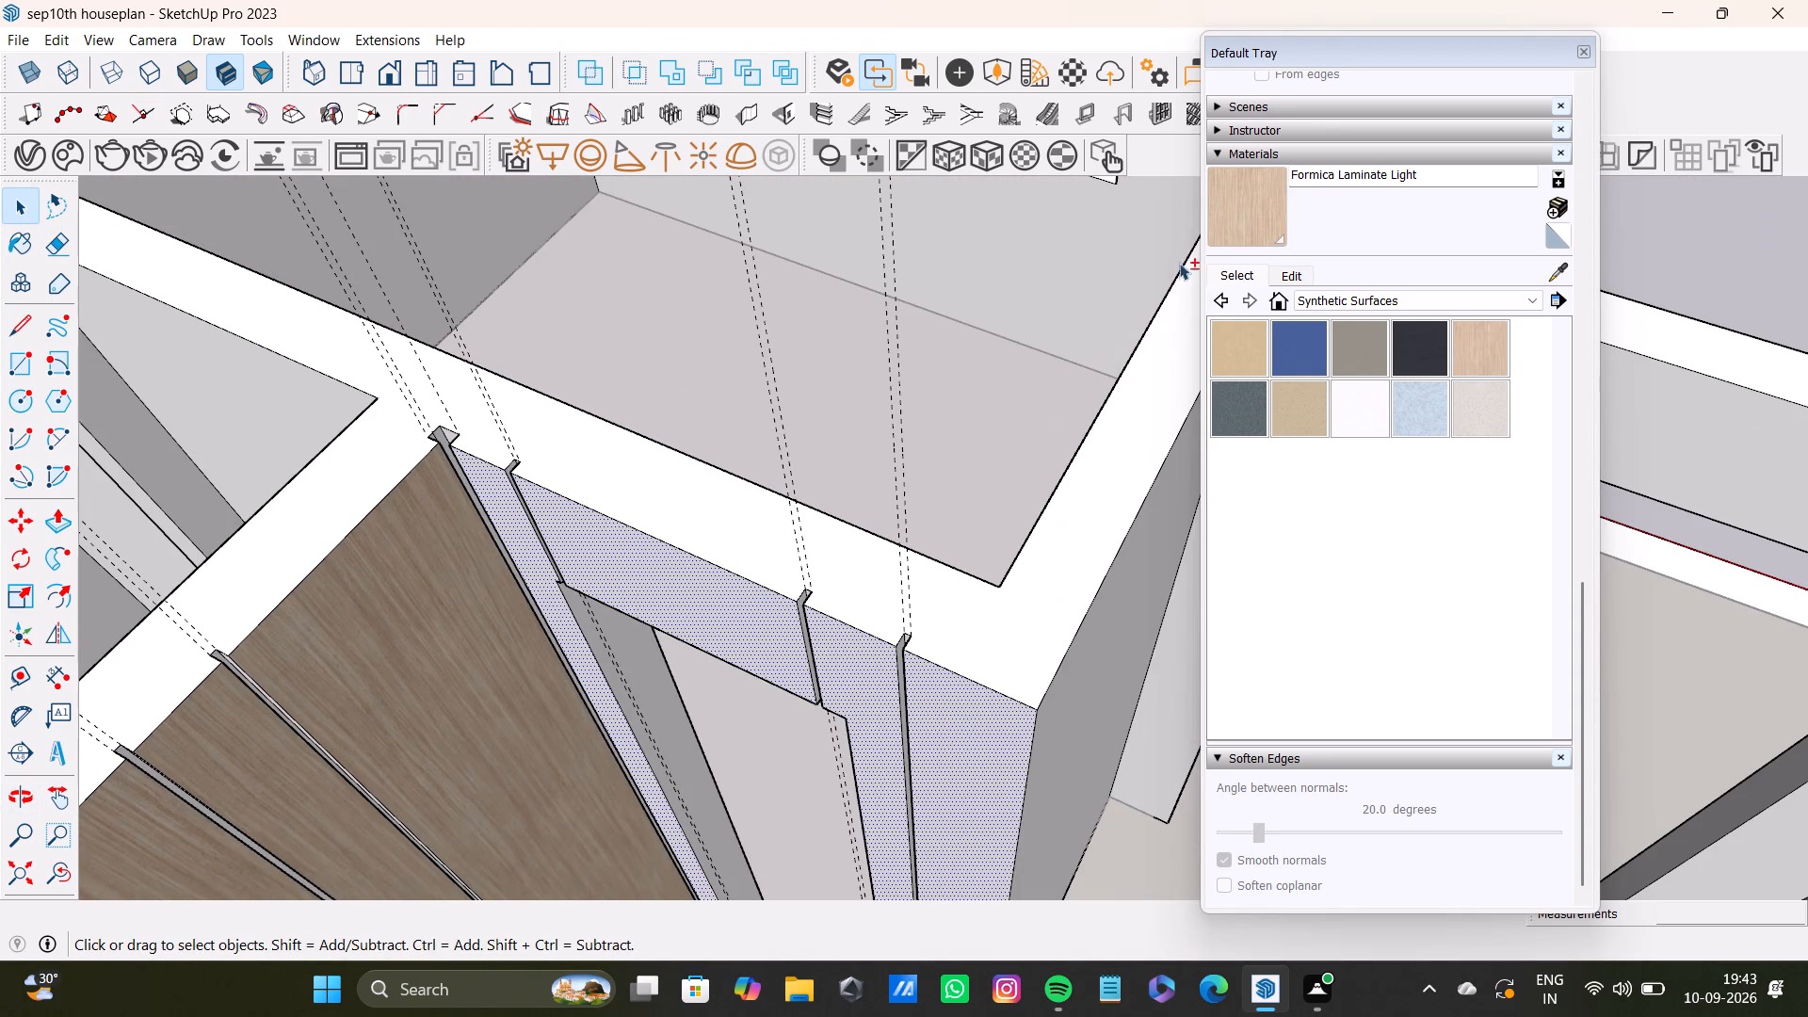
pyautogui.keyDown('shift'); pyautogui.click(1227, 228); pyautogui.keyUp('shift')
pyautogui.keyDown('shift'); pyautogui.click(980, 728); pyautogui.keyUp('shift')
# Examine the paneled walls around the hall from several sides, checking the panels and the grooves between them.
pyautogui.scroll(-7, 711, 708)
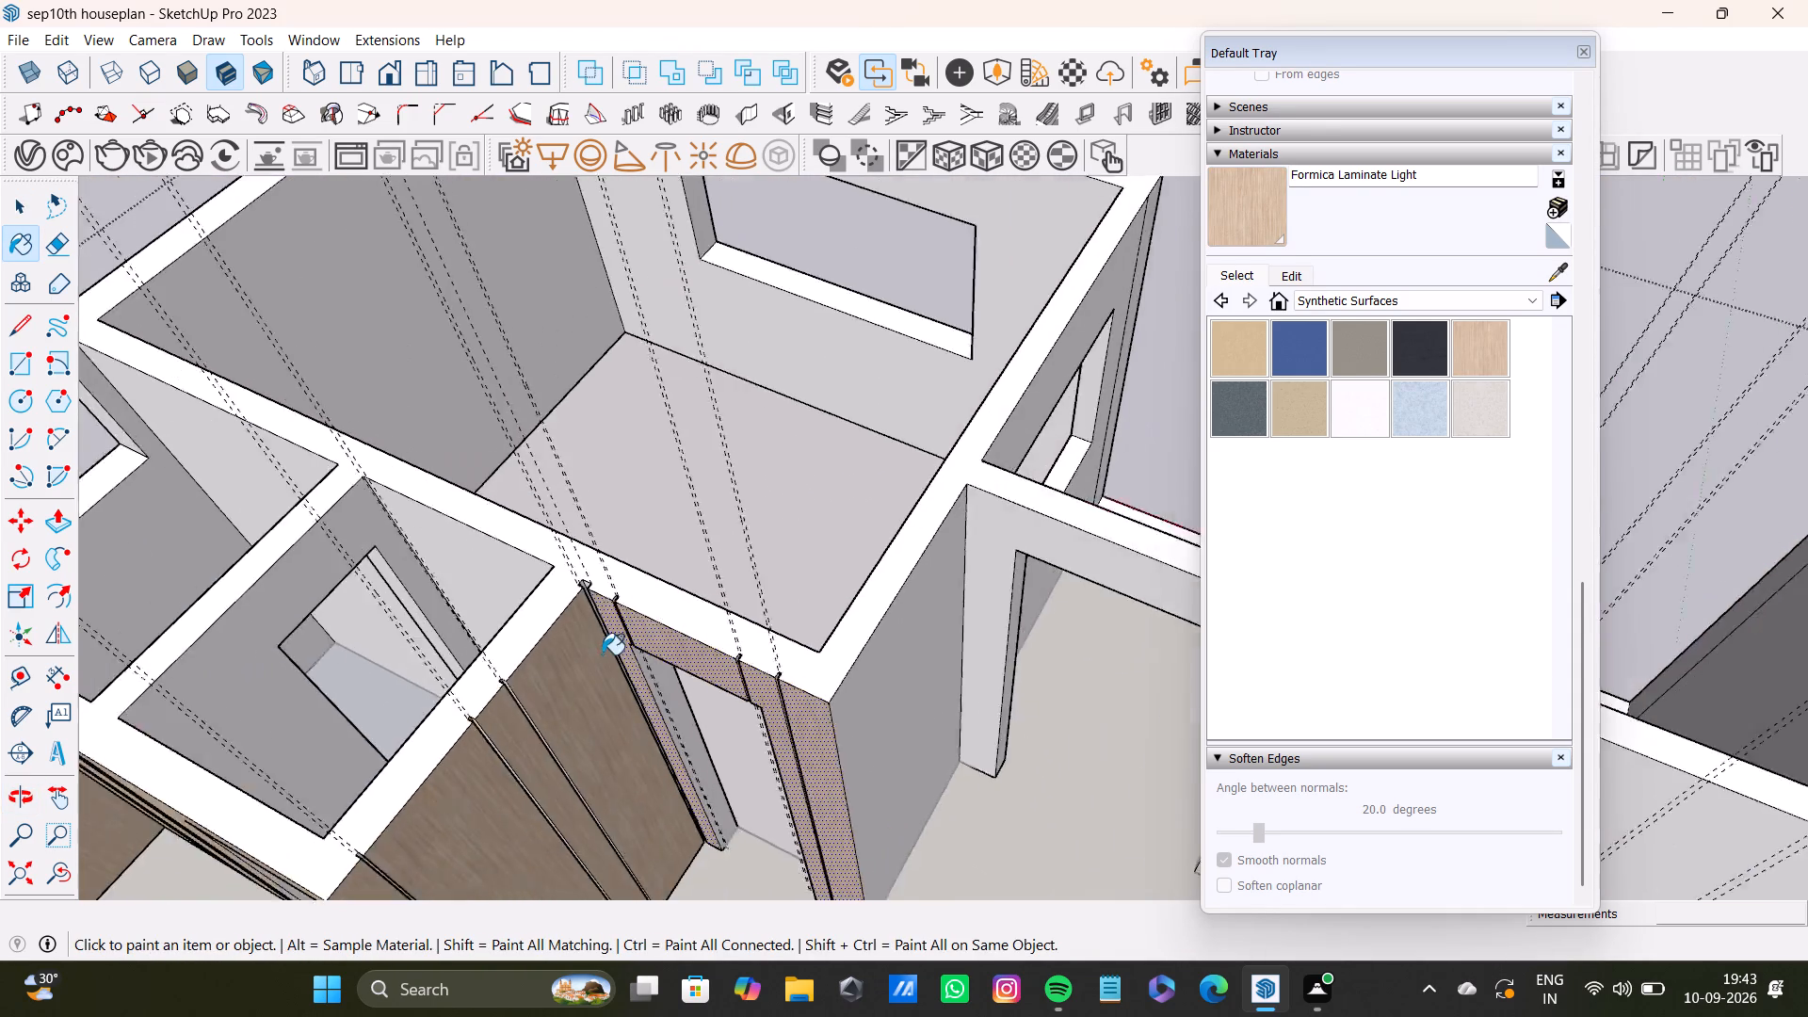
pyautogui.scroll(-1, 602, 654)
pyautogui.keyDown('shift'); pyautogui.moveTo(577, 670); pyautogui.dragTo(964, 561, button='middle'); pyautogui.keyUp('shift')
pyautogui.scroll(15, 690, 660)
pyautogui.scroll(-5, 564, 508)
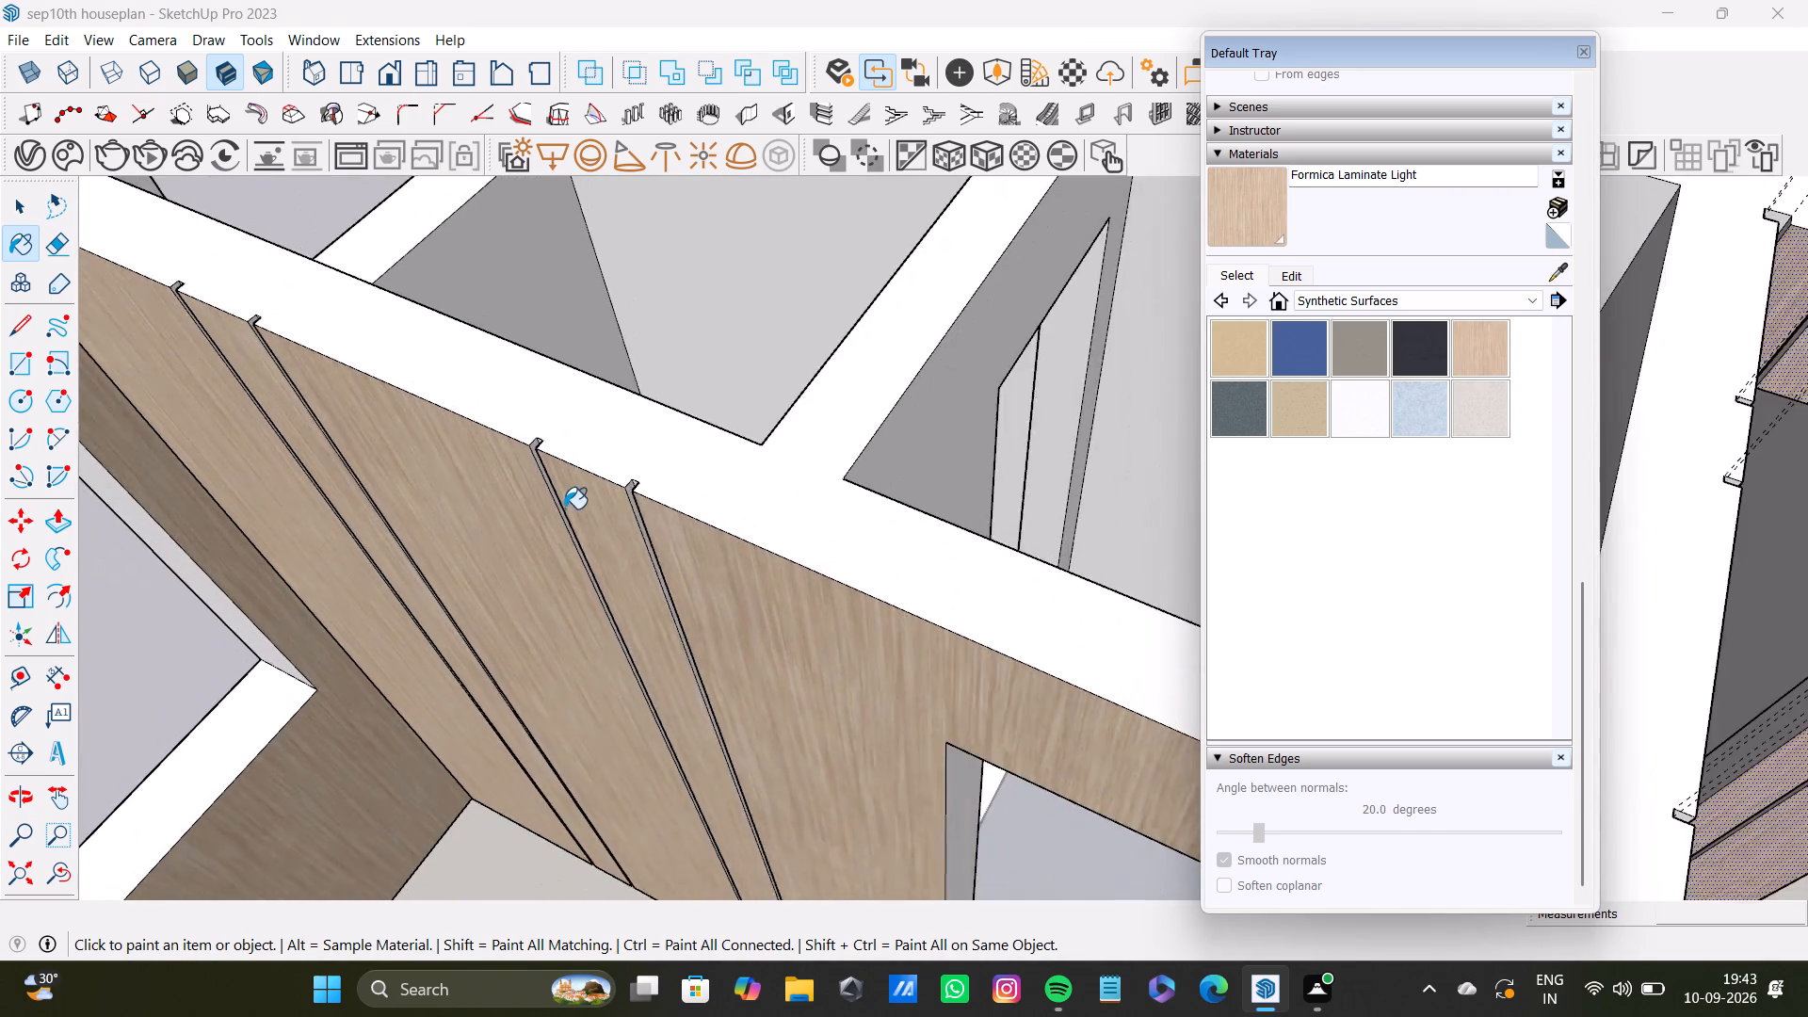
pyautogui.scroll(-19, 564, 508)
pyautogui.press('space')
pyautogui.moveTo(966, 610); pyautogui.dragTo(110, 604, button='middle')
pyautogui.scroll(-4, 590, 542)
pyautogui.keyDown('shift'); pyautogui.moveTo(591, 557); pyautogui.dragTo(865, 711, button='middle'); pyautogui.keyUp('shift')
pyautogui.scroll(8, 865, 711)
pyautogui.moveTo(994, 748); pyautogui.dragTo(490, 740, button='middle')
pyautogui.scroll(-3, 564, 676)
pyautogui.keyDown('shift'); pyautogui.moveTo(487, 623); pyautogui.dragTo(991, 733, button='middle'); pyautogui.keyUp('shift')
pyautogui.scroll(4, 894, 738)
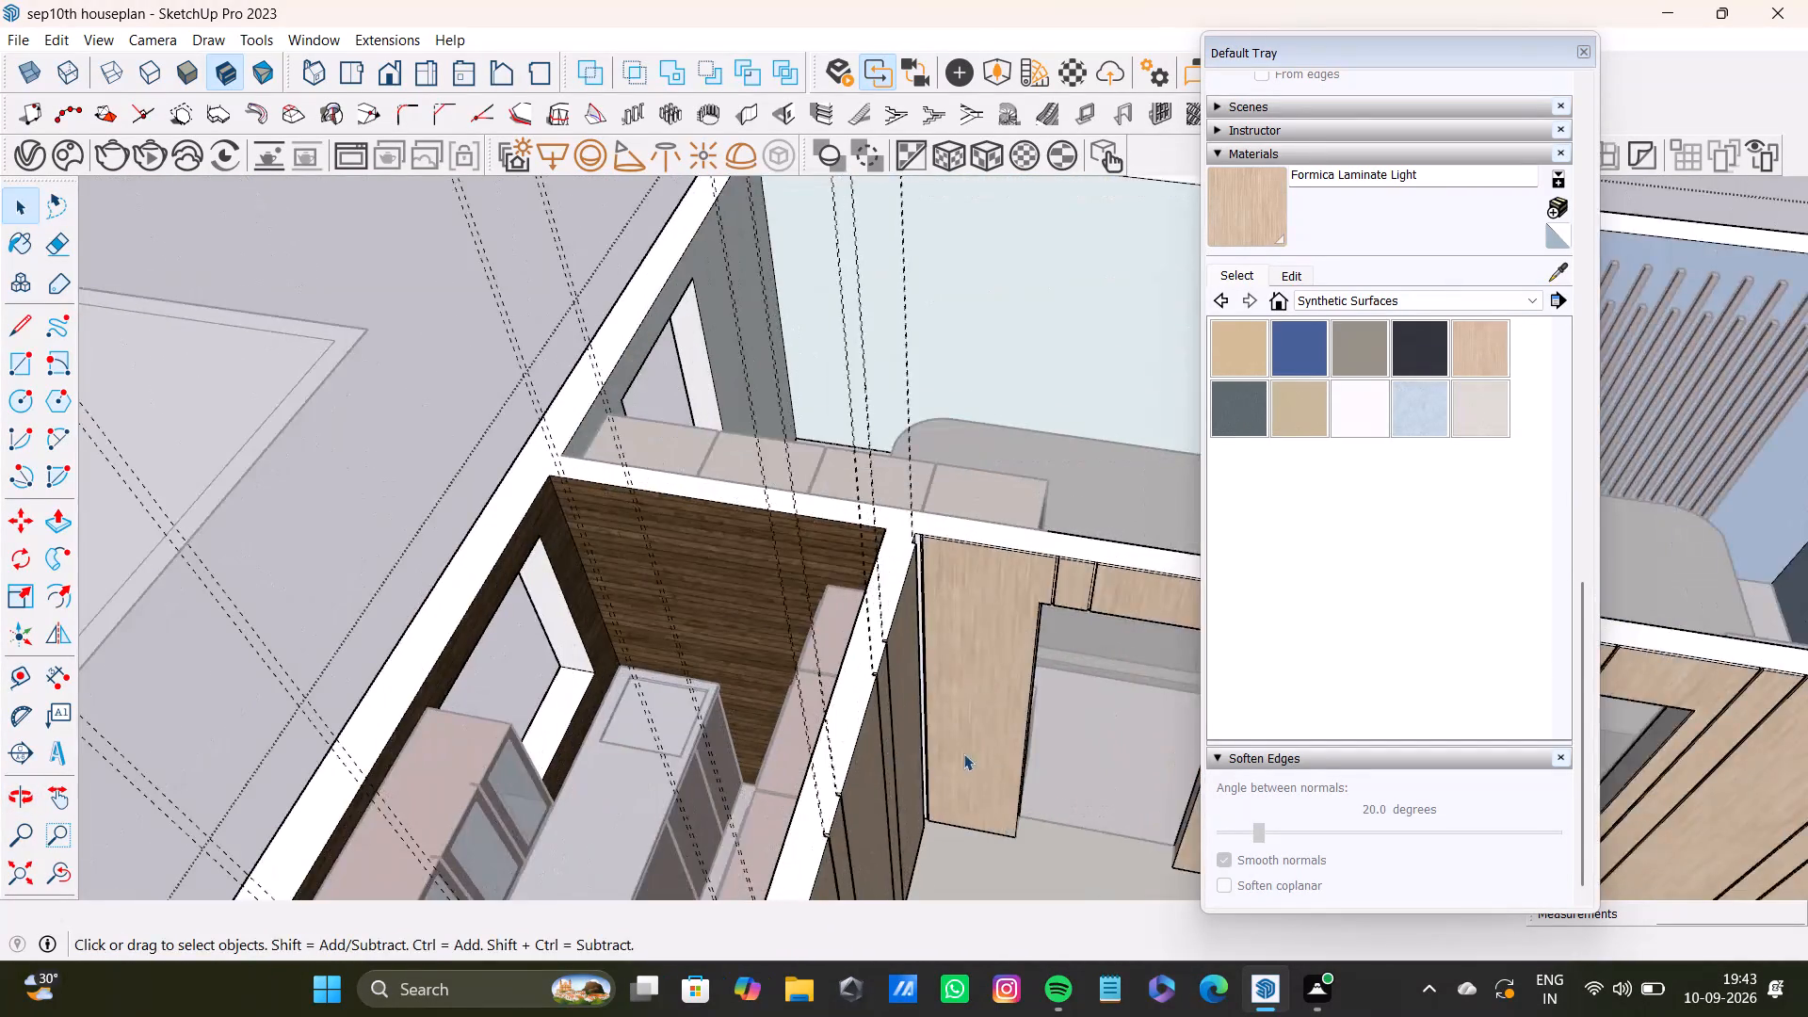
pyautogui.scroll(1, 963, 753)
pyautogui.moveTo(966, 754); pyautogui.dragTo(309, 815, button='middle')
pyautogui.scroll(-4, 376, 632)
pyautogui.moveTo(844, 652); pyautogui.dragTo(825, 488, button='middle')
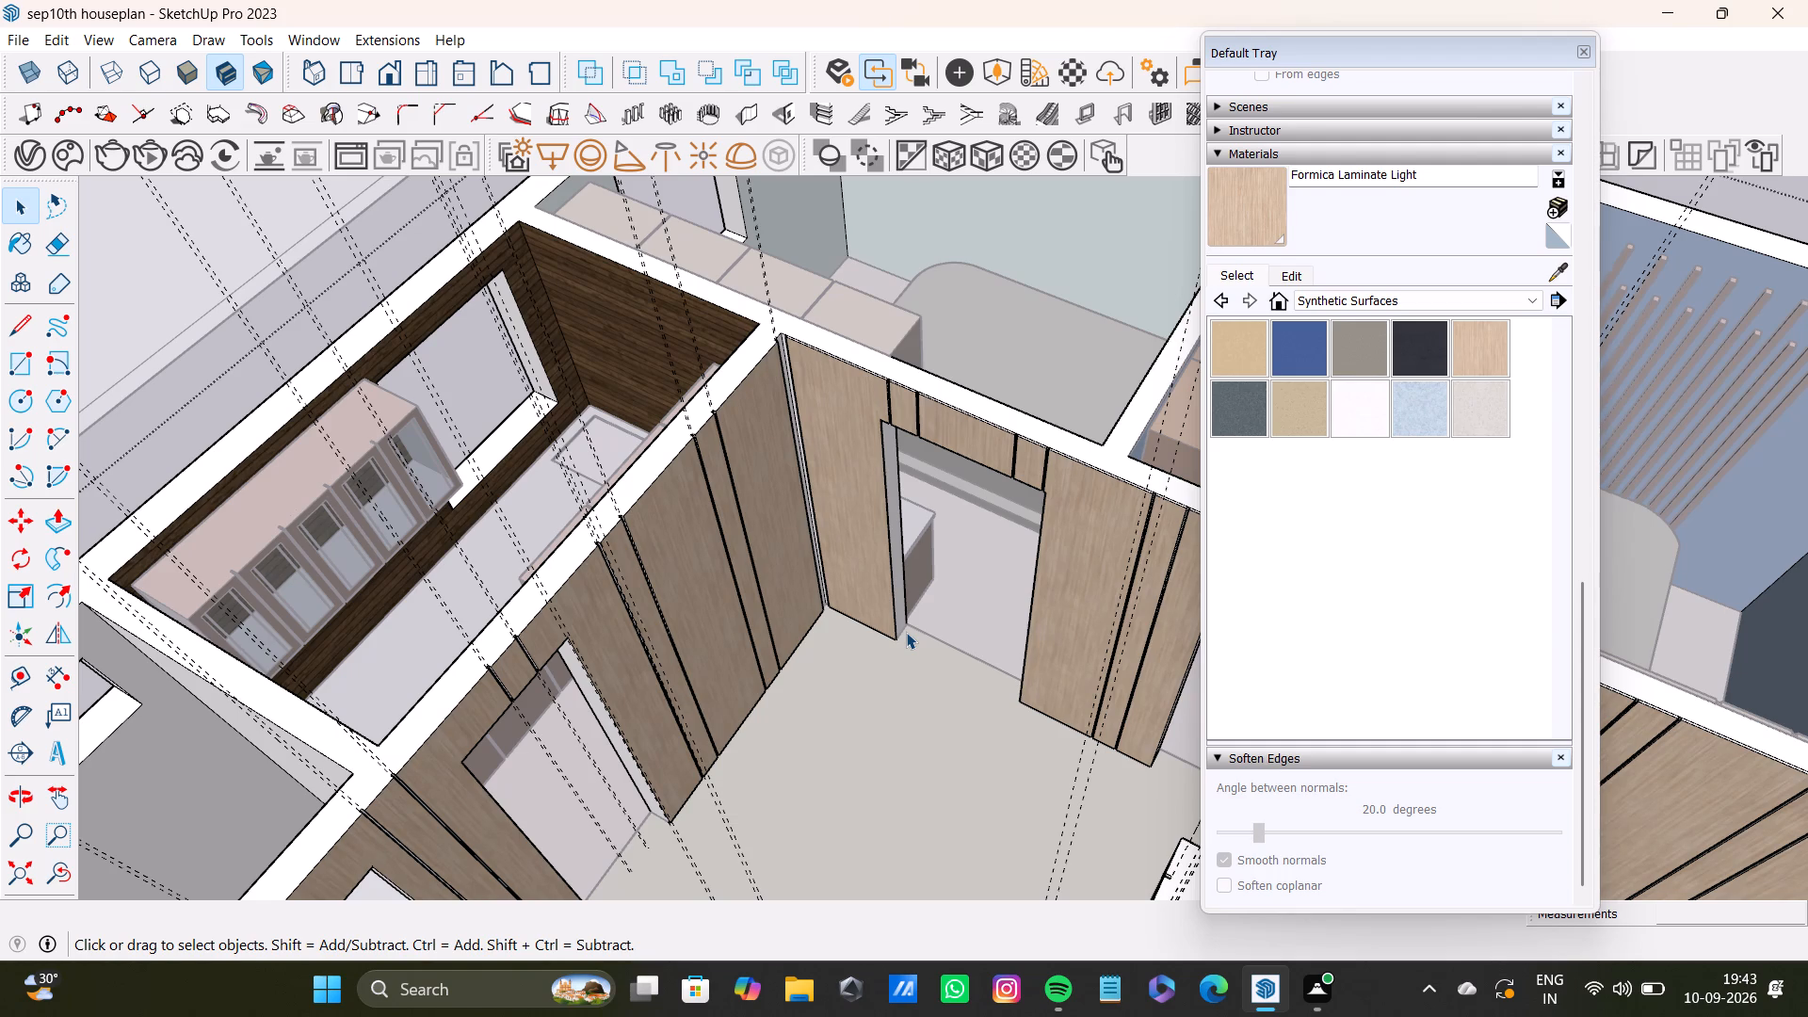
pyautogui.scroll(-8, 842, 646)
pyautogui.moveTo(1035, 569); pyautogui.dragTo(576, 655, button='middle')
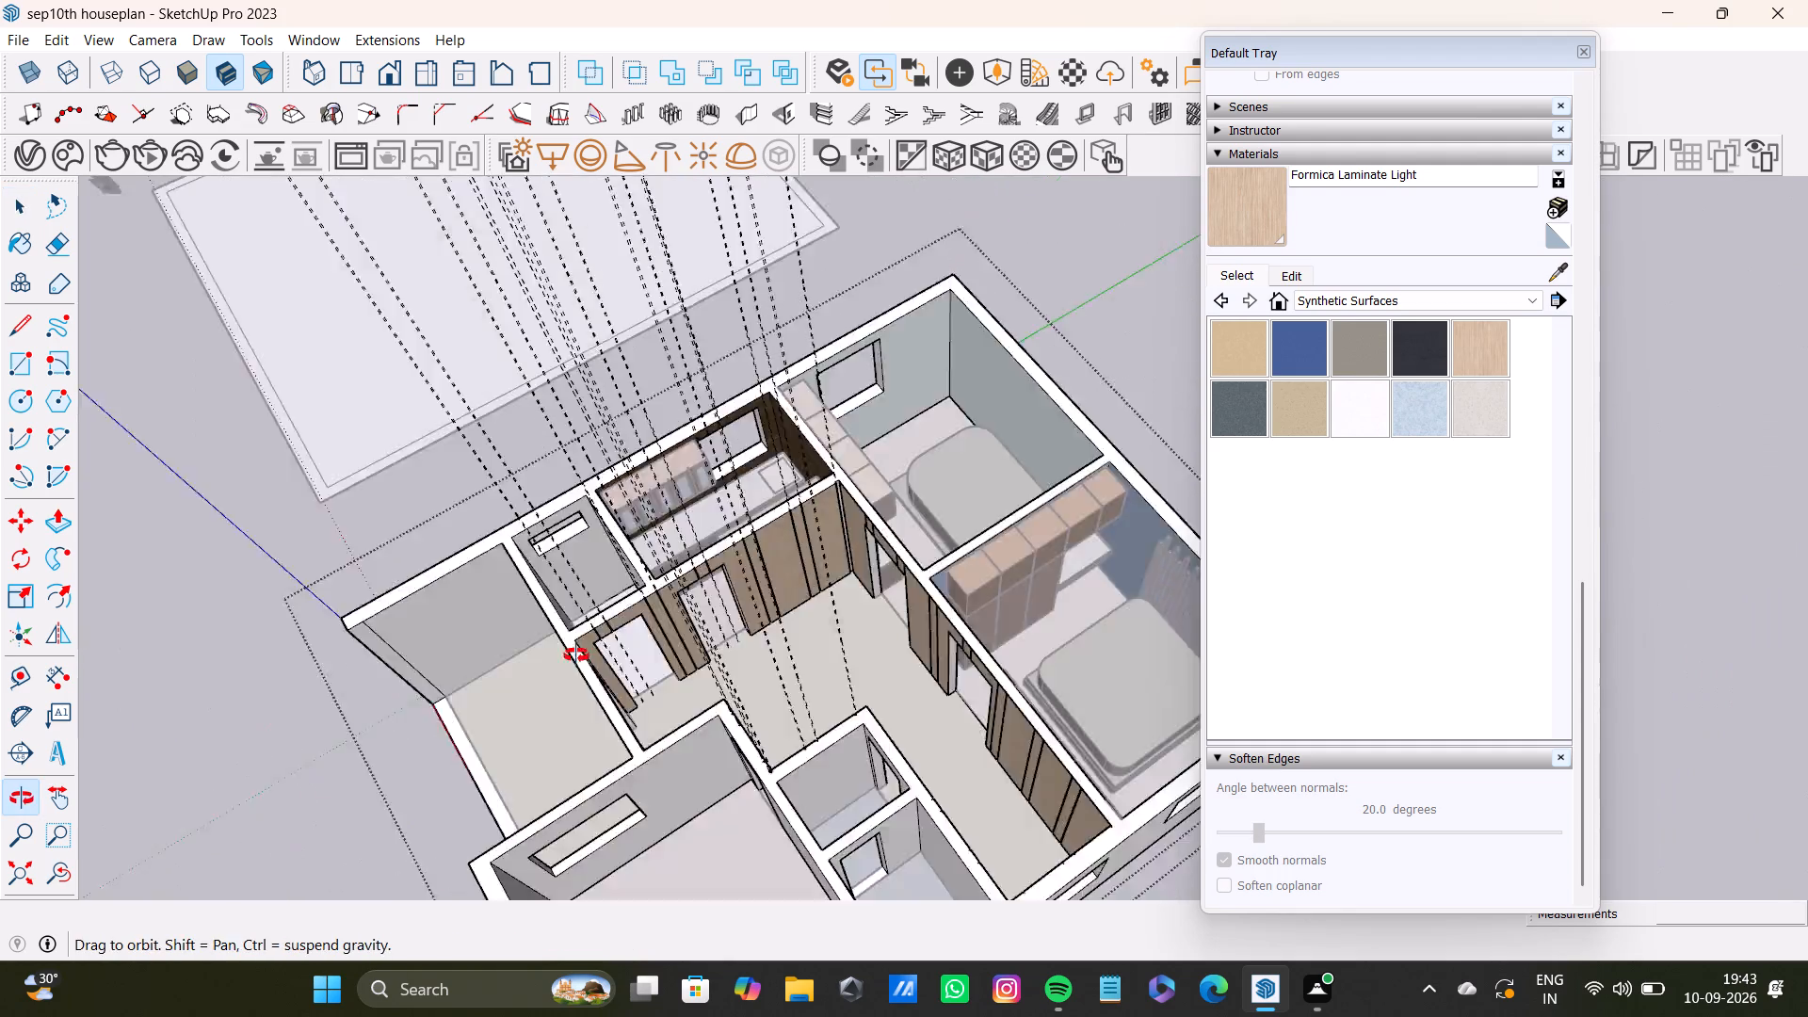
pyautogui.moveTo(576, 655); pyautogui.dragTo(513, 636, button='middle')
pyautogui.scroll(7, 670, 567)
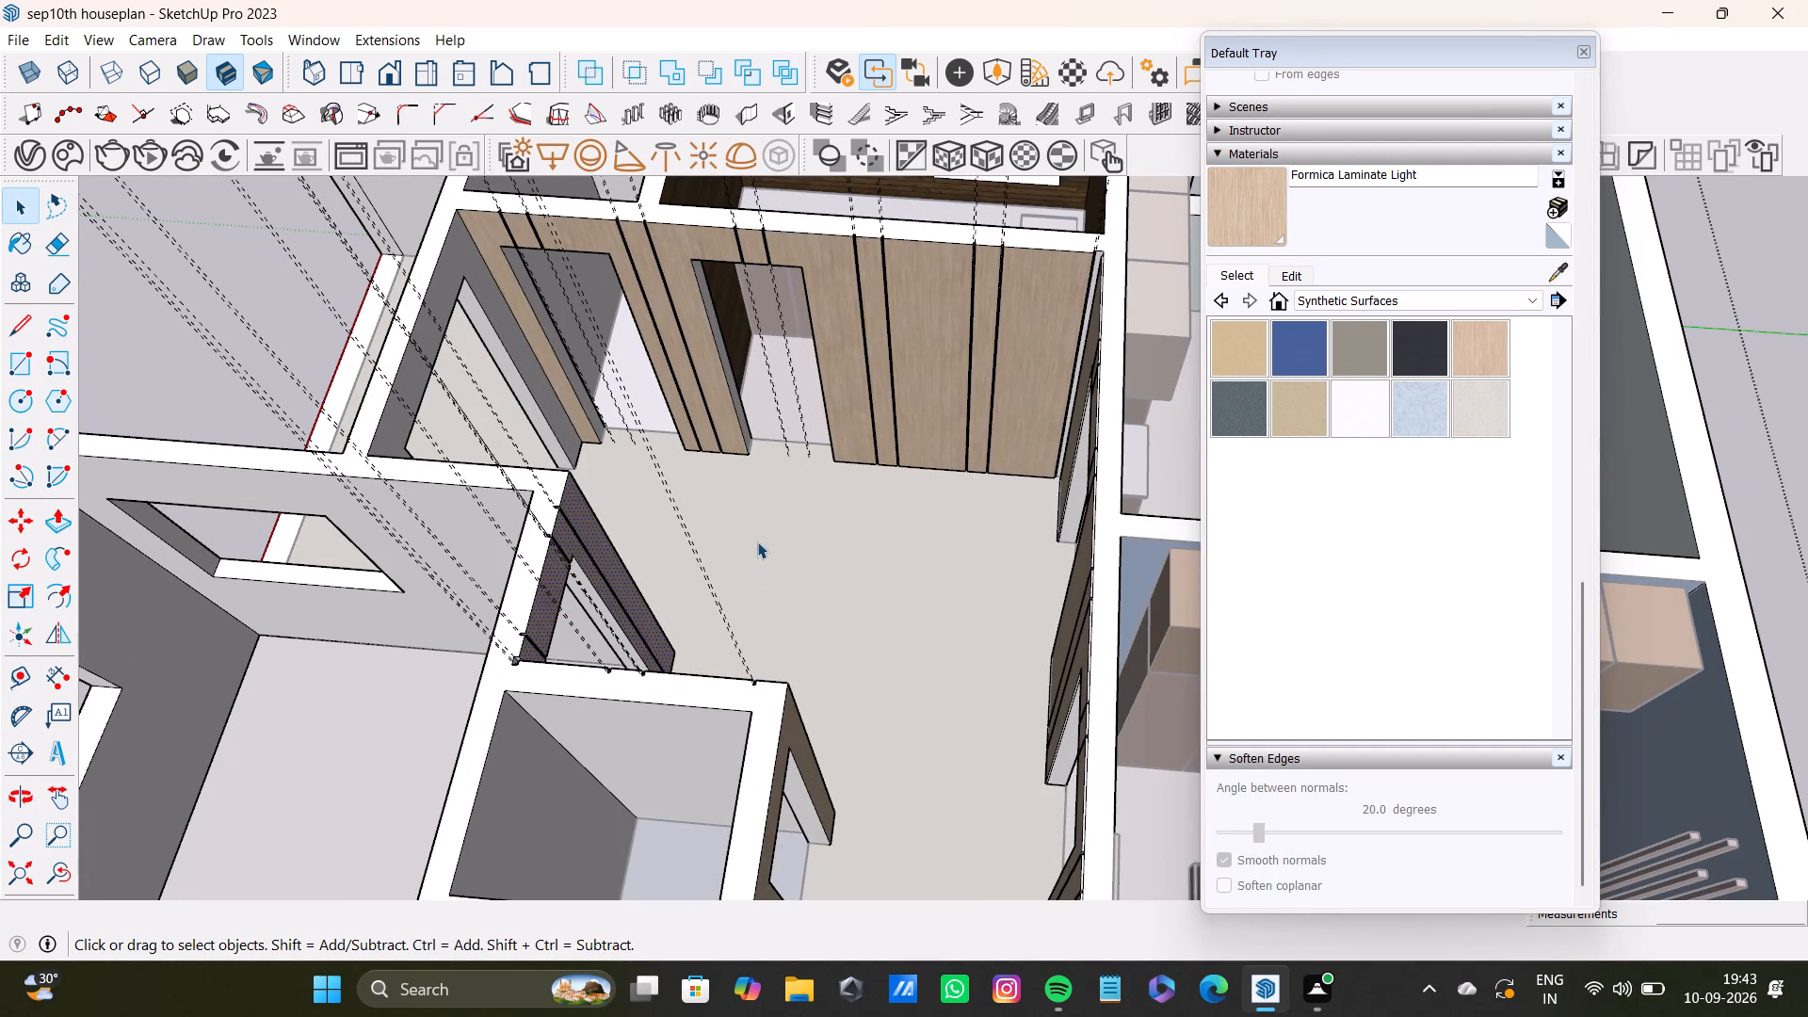
# Select the back and side faces inside the groove nearest the wall's end, above the end doorway.
pyautogui.scroll(9, 553, 281)
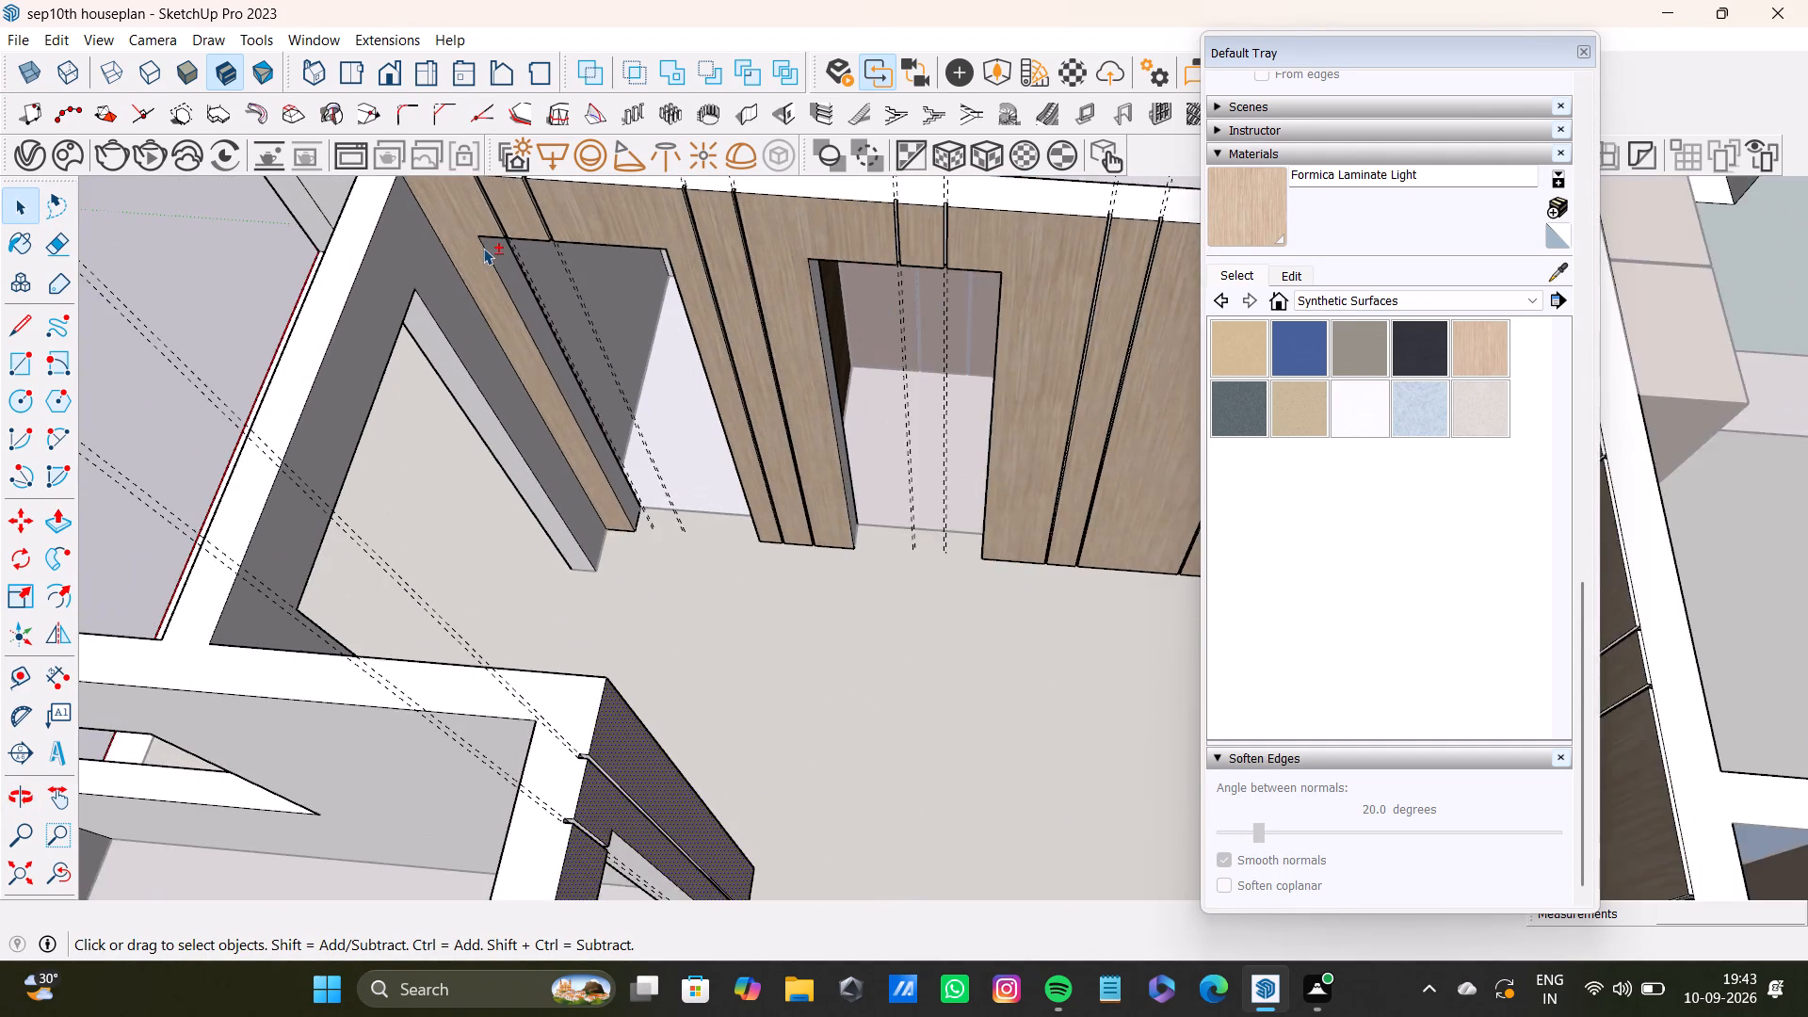
pyautogui.scroll(1, 483, 248)
pyautogui.keyDown('shift'); pyautogui.moveTo(510, 250); pyautogui.dragTo(573, 488, button='middle'); pyautogui.keyUp('shift')
pyautogui.scroll(20, 573, 488)
pyautogui.scroll(2, 573, 488)
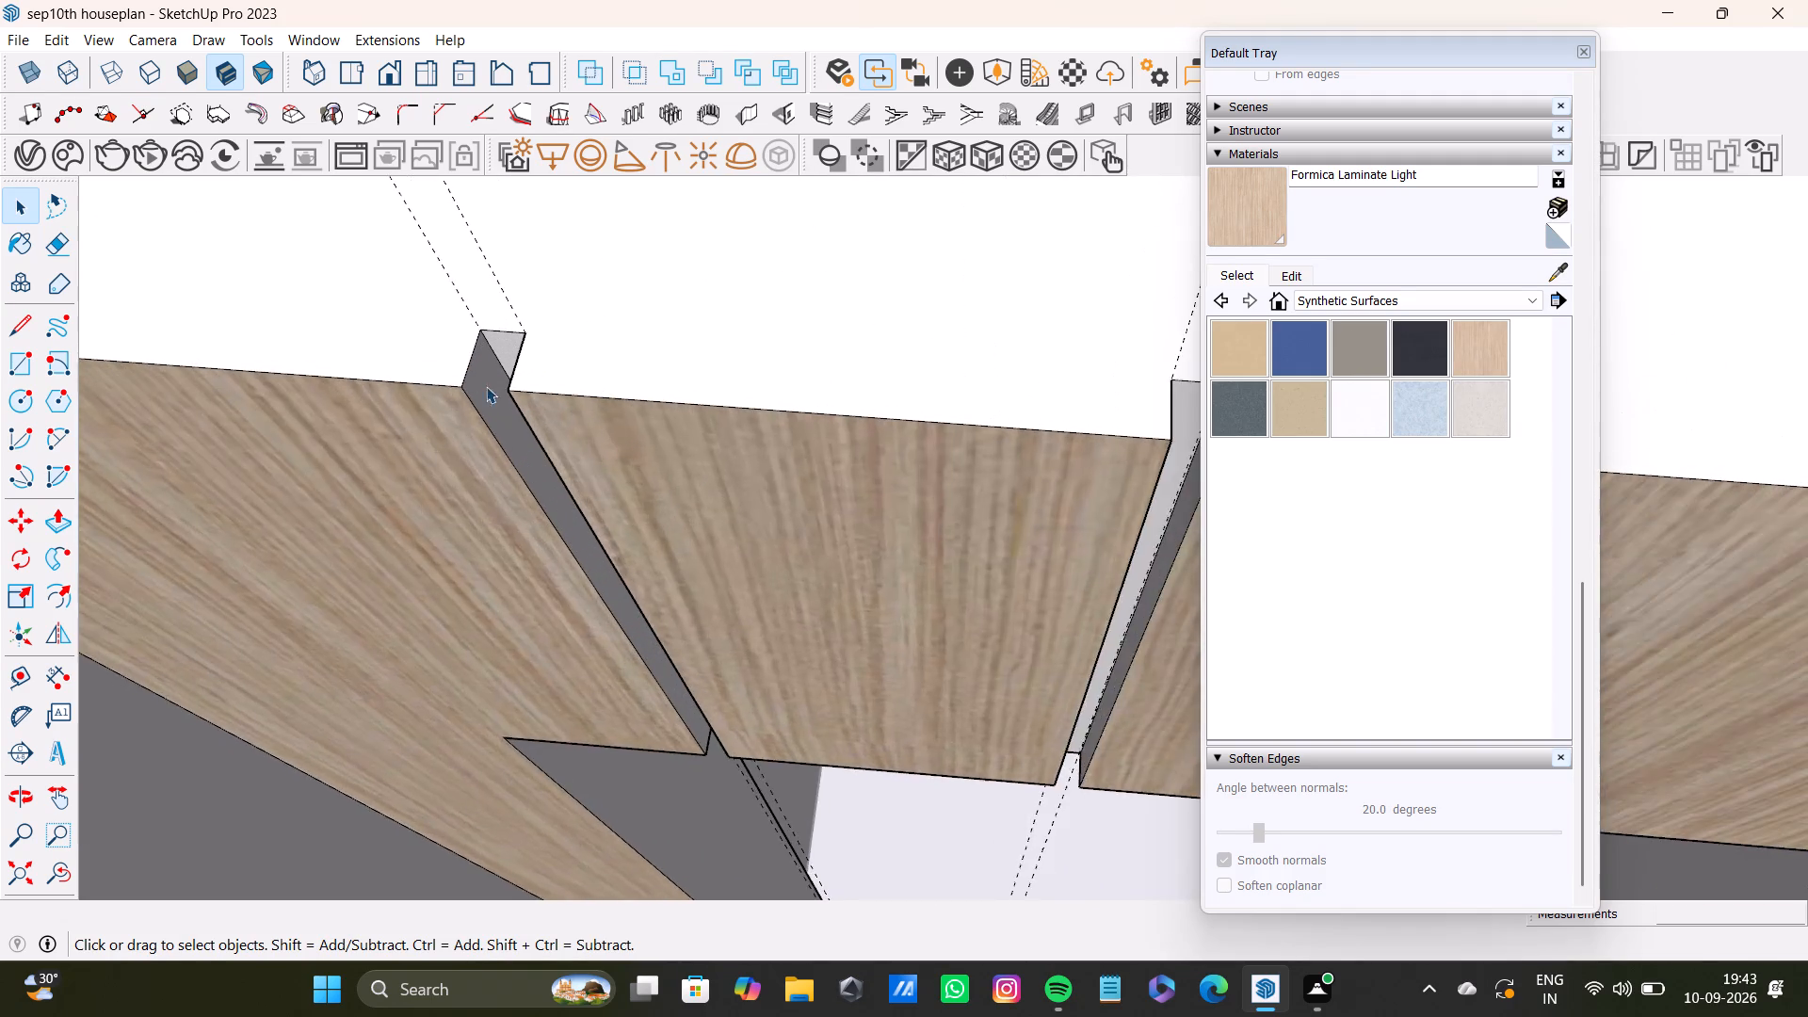
pyautogui.scroll(4, 486, 386)
pyautogui.moveTo(458, 446); pyautogui.dragTo(722, 347, button='middle')
pyautogui.scroll(4, 521, 456)
pyautogui.keyDown('shift'); pyautogui.moveTo(538, 514); pyautogui.dragTo(553, 419, button='middle'); pyautogui.keyUp('shift')
pyautogui.moveTo(544, 443); pyautogui.dragTo(768, 369, button='middle')
pyautogui.keyDown('shift'); pyautogui.scroll(3, 596, 486); pyautogui.keyUp('shift')
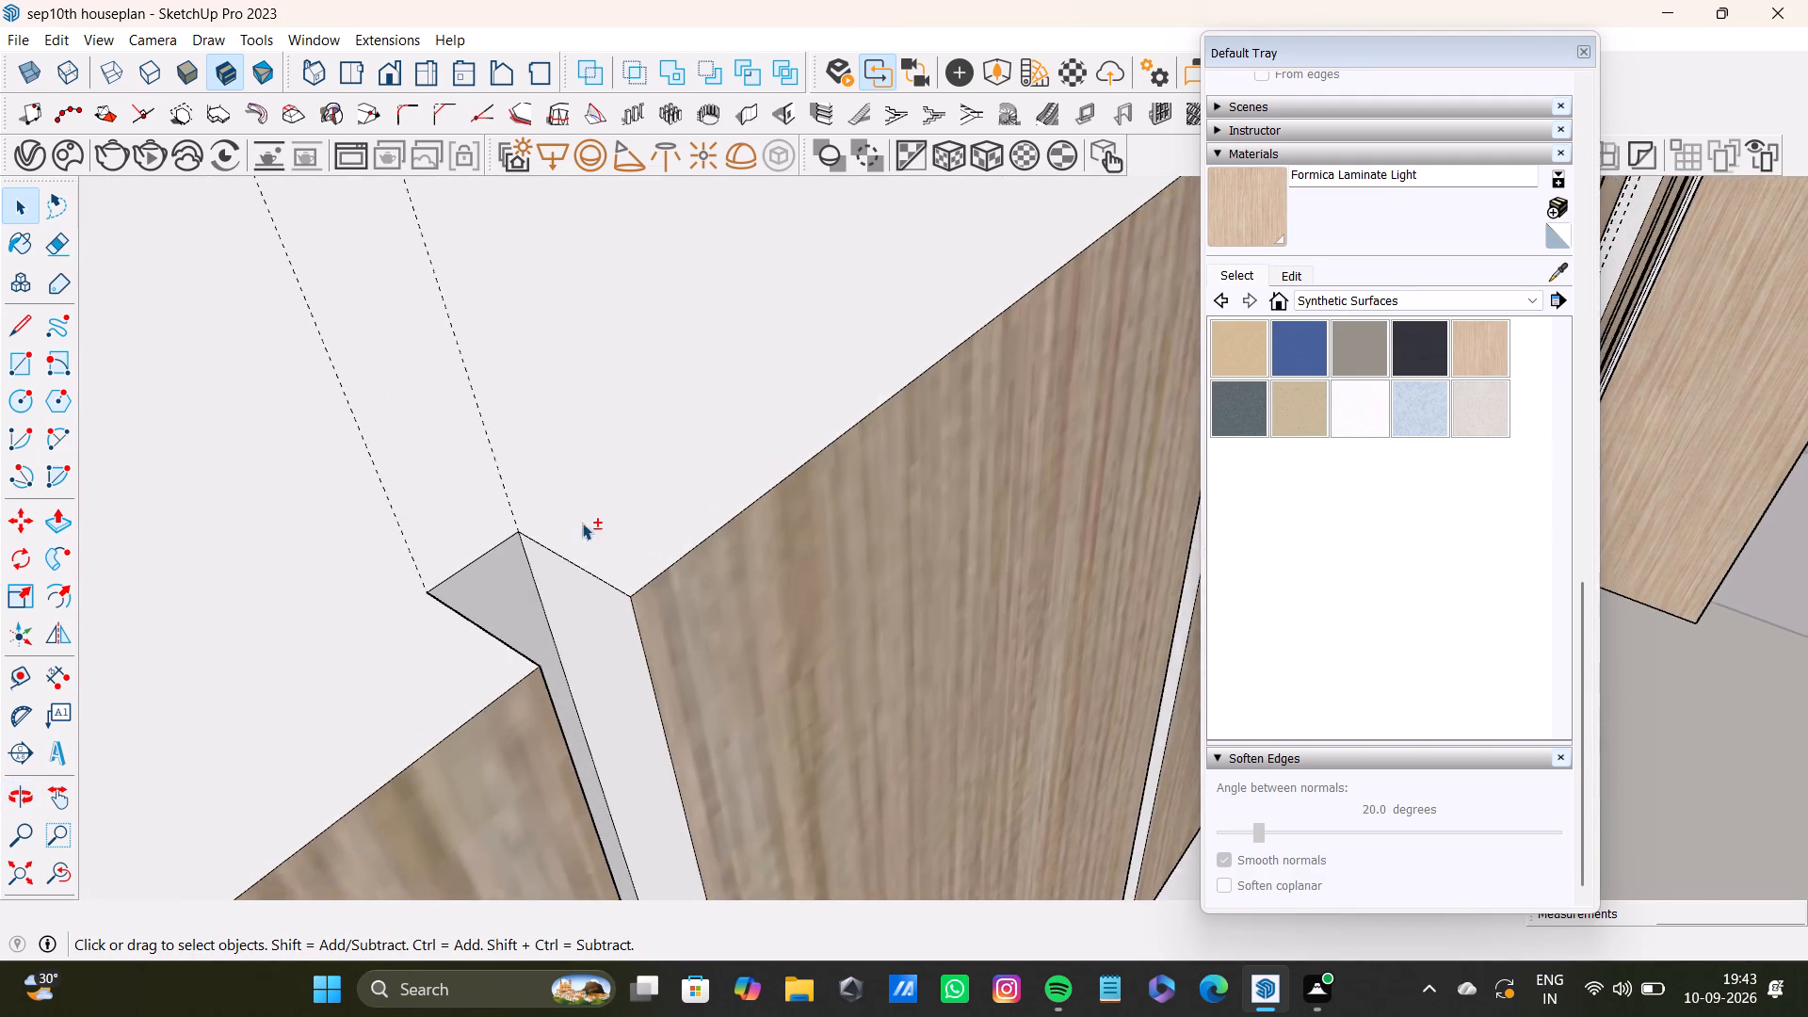
pyautogui.keyDown('shift'); pyautogui.click(599, 642); pyautogui.keyUp('shift')
pyautogui.keyDown('shift'); pyautogui.click(529, 621); pyautogui.keyUp('shift')
pyautogui.moveTo(671, 659); pyautogui.dragTo(243, 608, button='middle')
pyautogui.keyDown('shift'); pyautogui.scroll(1, 436, 484); pyautogui.keyUp('shift')
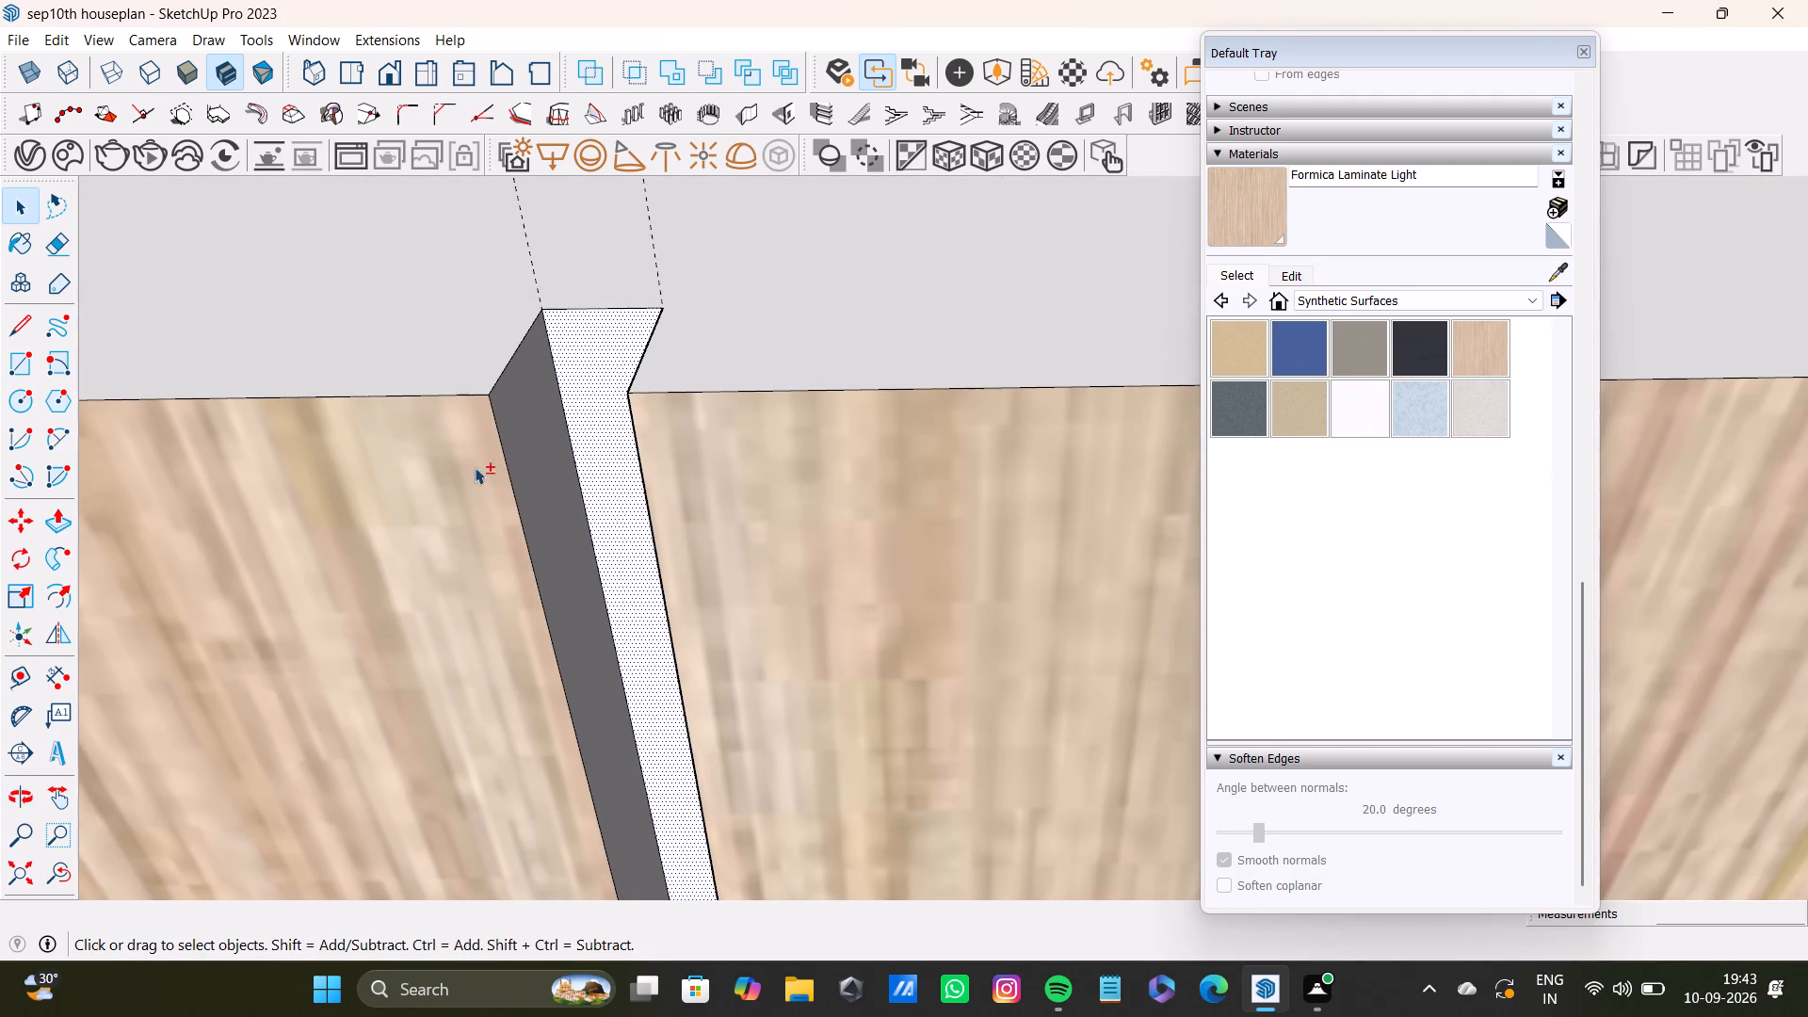
pyautogui.keyDown('shift'); pyautogui.click(533, 441); pyautogui.keyUp('shift')
pyautogui.keyDown('shift'); pyautogui.scroll(-15, 520, 457); pyautogui.keyUp('shift')
pyautogui.keyDown('shift'); pyautogui.moveTo(511, 613); pyautogui.dragTo(435, 423, button='middle'); pyautogui.keyUp('shift')
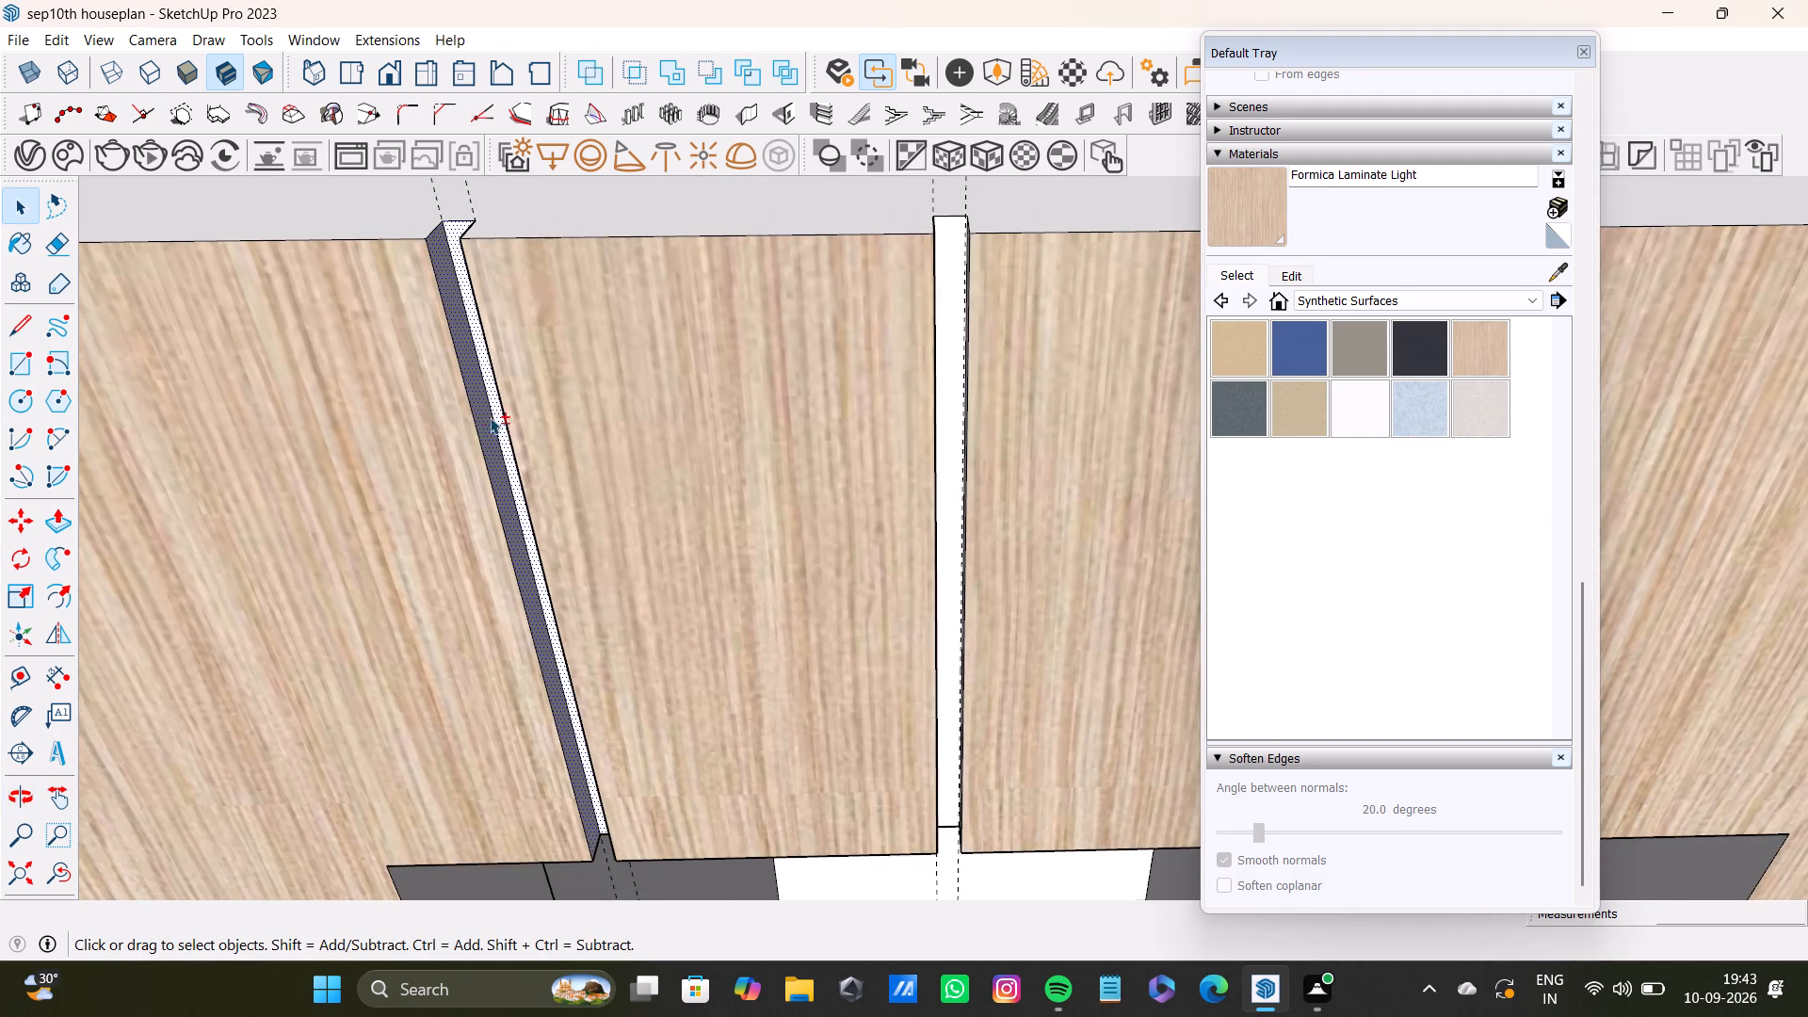
# Add the back and both side faces of the second groove above the end doorway to the selection.
pyautogui.keyDown('shift'); pyautogui.moveTo(692, 424); pyautogui.dragTo(614, 590, button='middle'); pyautogui.keyUp('shift')
pyautogui.keyDown('shift'); pyautogui.scroll(4, 722, 525); pyautogui.keyUp('shift')
pyautogui.keyDown('shift'); pyautogui.moveTo(746, 492); pyautogui.dragTo(426, 648, button='middle'); pyautogui.keyUp('shift')
pyautogui.keyDown('shift'); pyautogui.scroll(6, 469, 636); pyautogui.keyUp('shift')
pyautogui.keyDown('shift'); pyautogui.click(649, 527); pyautogui.keyUp('shift')
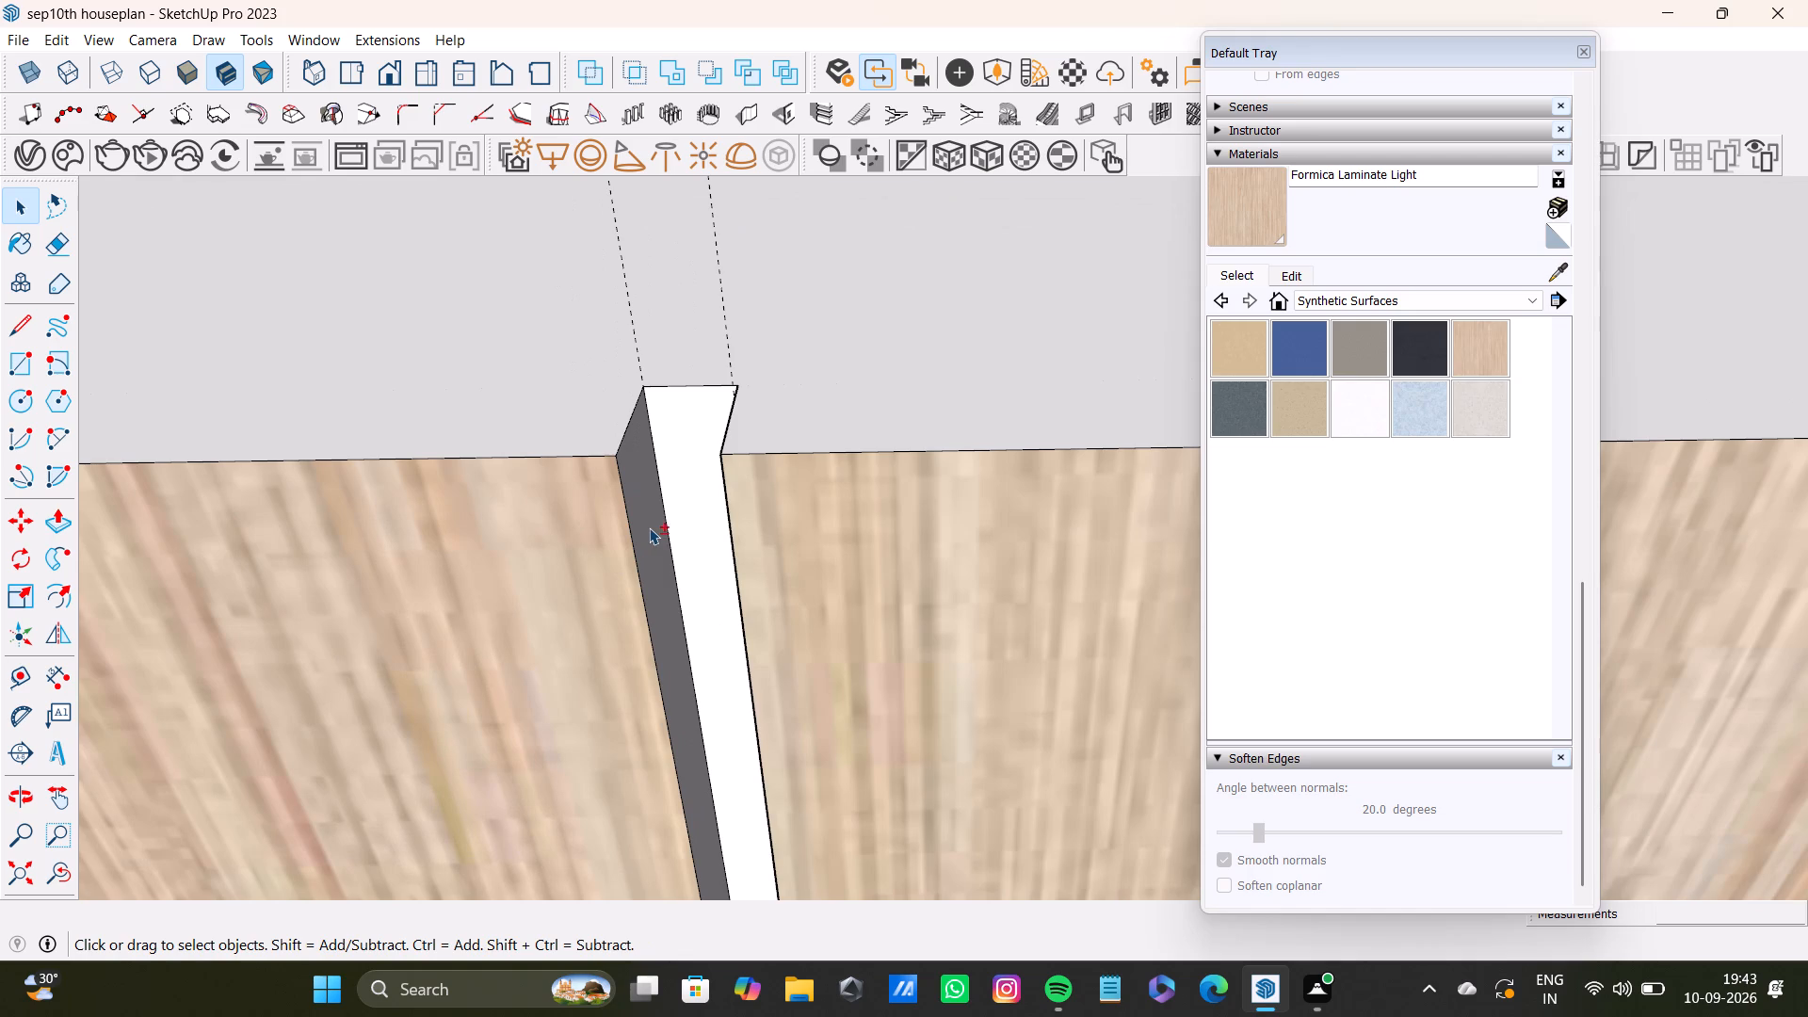
pyautogui.keyDown('shift'); pyautogui.click(685, 493); pyautogui.keyUp('shift')
pyautogui.moveTo(641, 640); pyautogui.dragTo(912, 607, button='middle')
pyautogui.keyDown('shift'); pyautogui.click(758, 559); pyautogui.keyUp('shift')
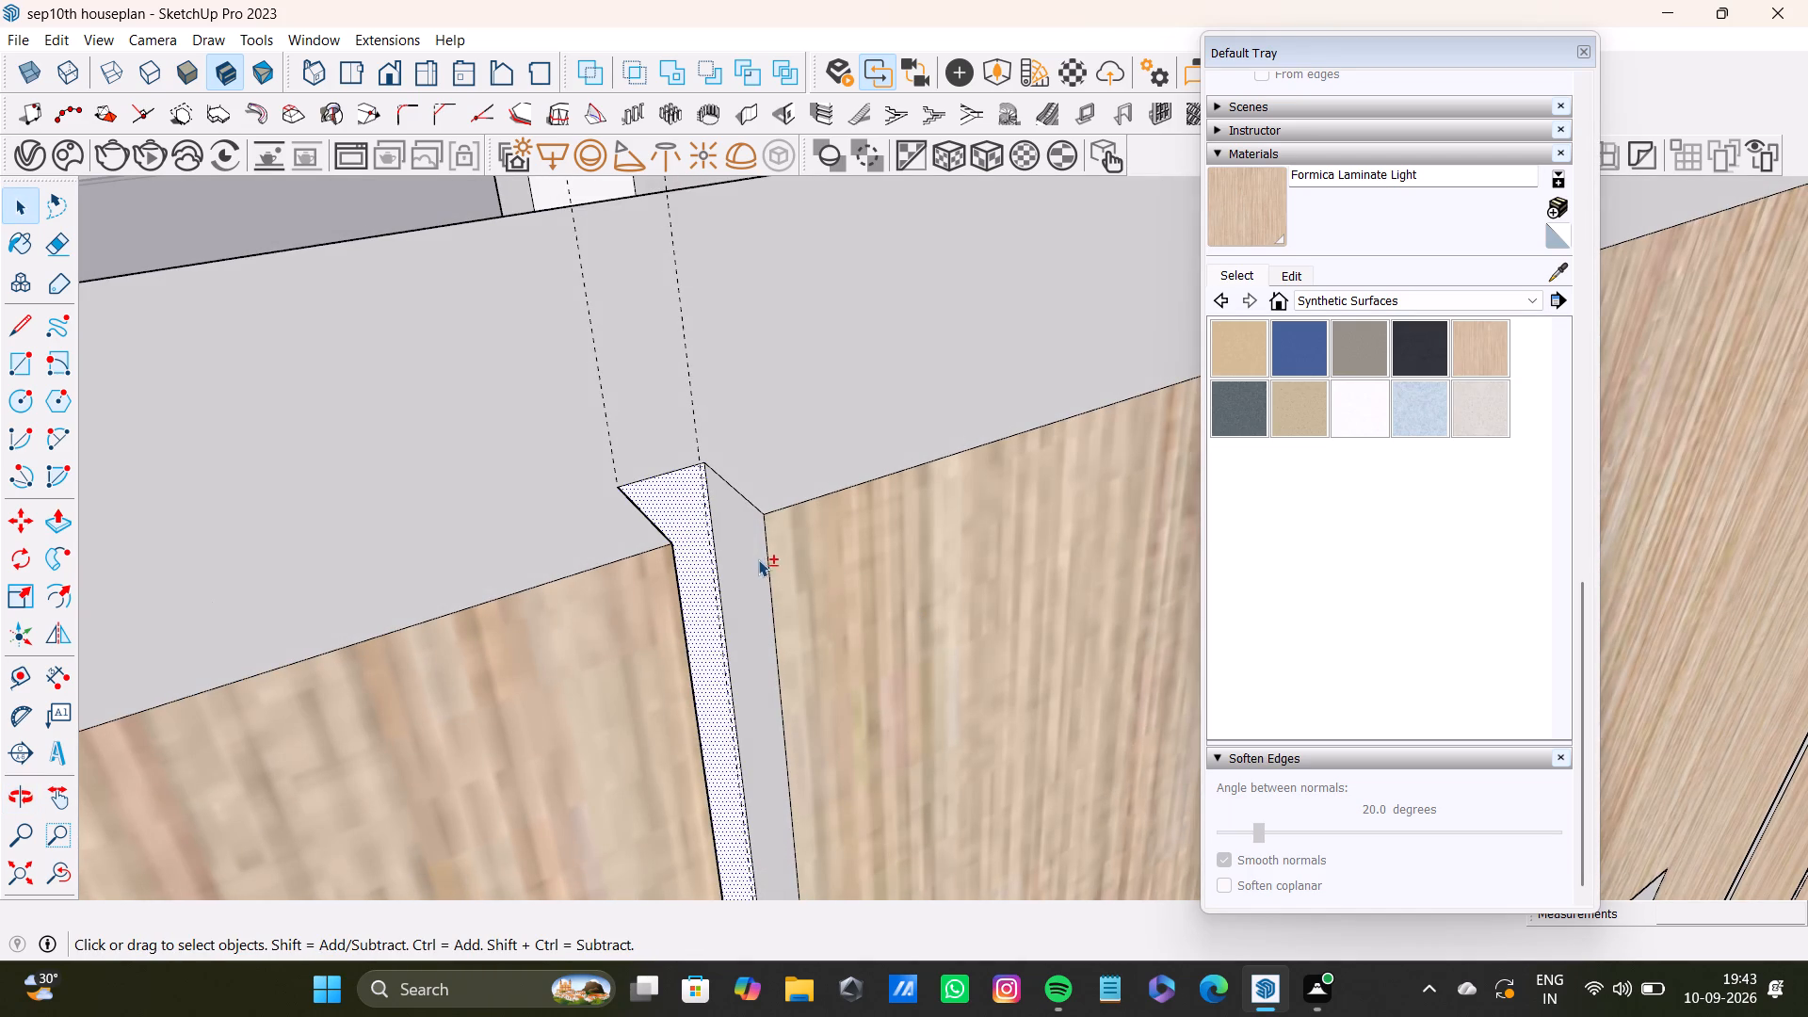
# Add the back and side faces of the first groove in the pair beyond the end doorway to the selection.
pyautogui.keyDown('shift'); pyautogui.scroll(-20, 697, 569); pyautogui.keyUp('shift')
pyautogui.keyDown('shift'); pyautogui.scroll(-8, 697, 569); pyautogui.keyUp('shift')
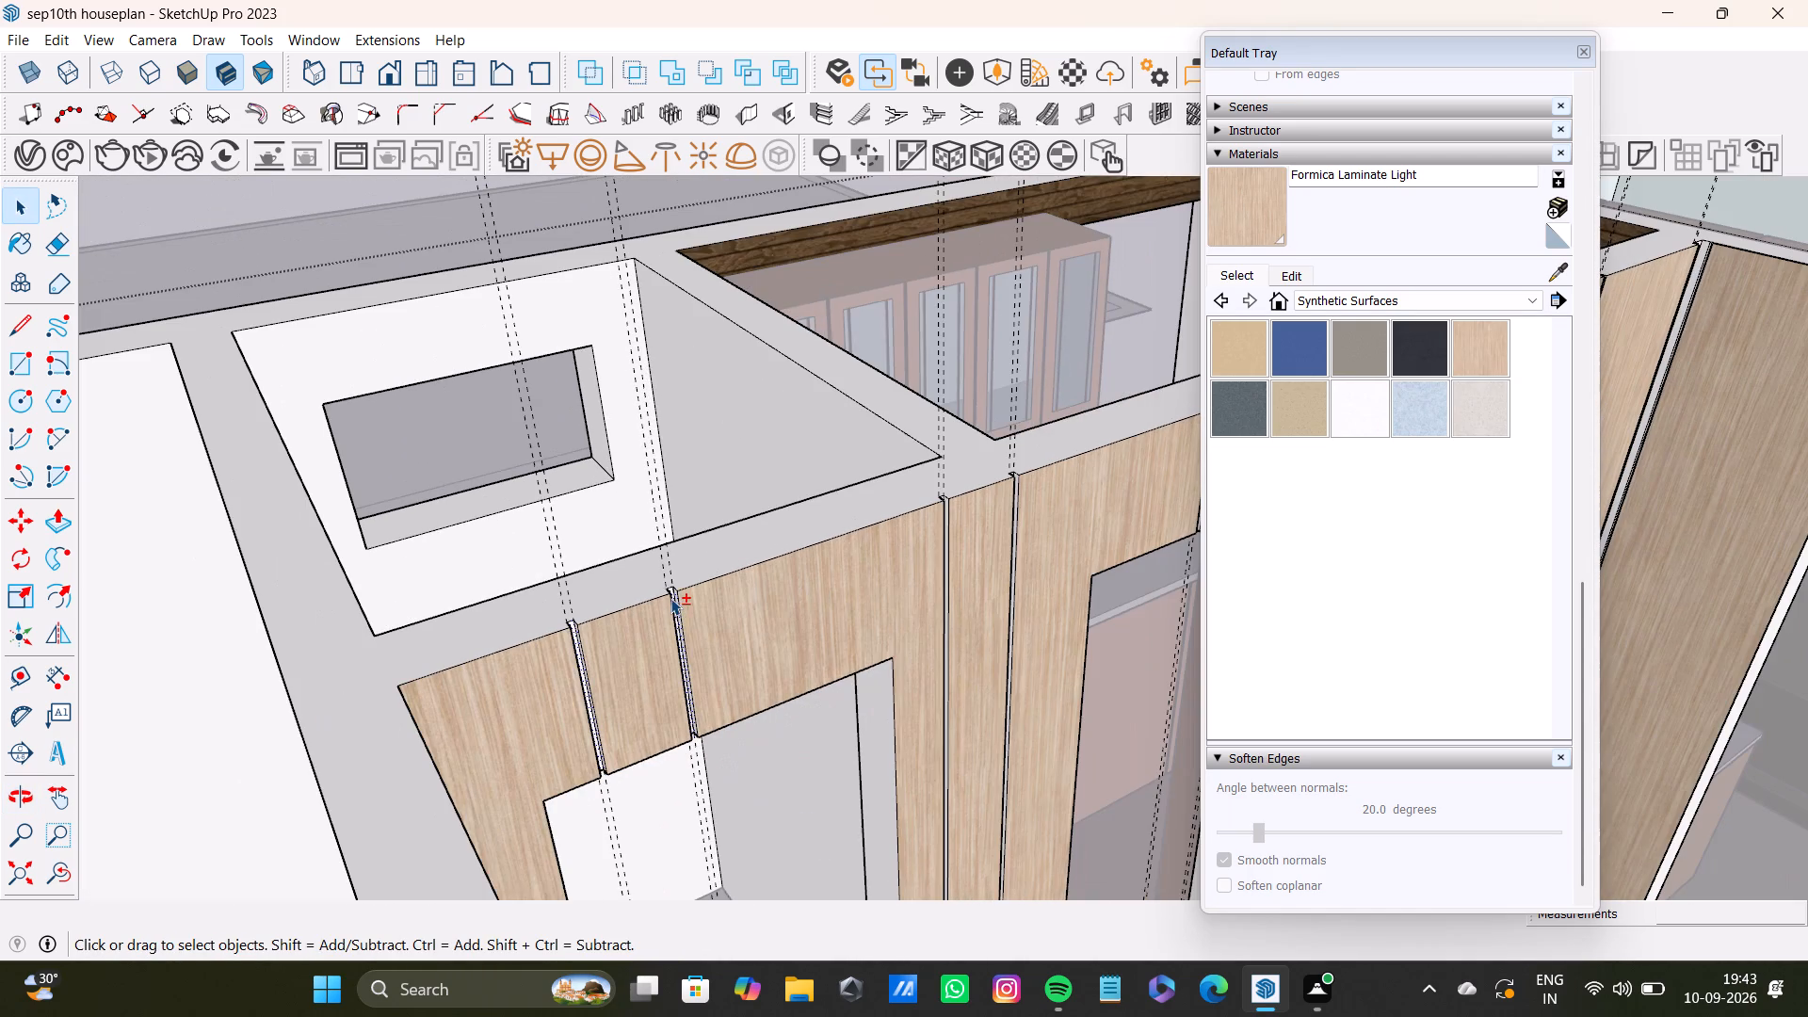
pyautogui.keyDown('shift'); pyautogui.scroll(-4, 666, 665); pyautogui.keyUp('shift')
pyautogui.keyDown('shift'); pyautogui.scroll(9, 639, 662); pyautogui.keyUp('shift')
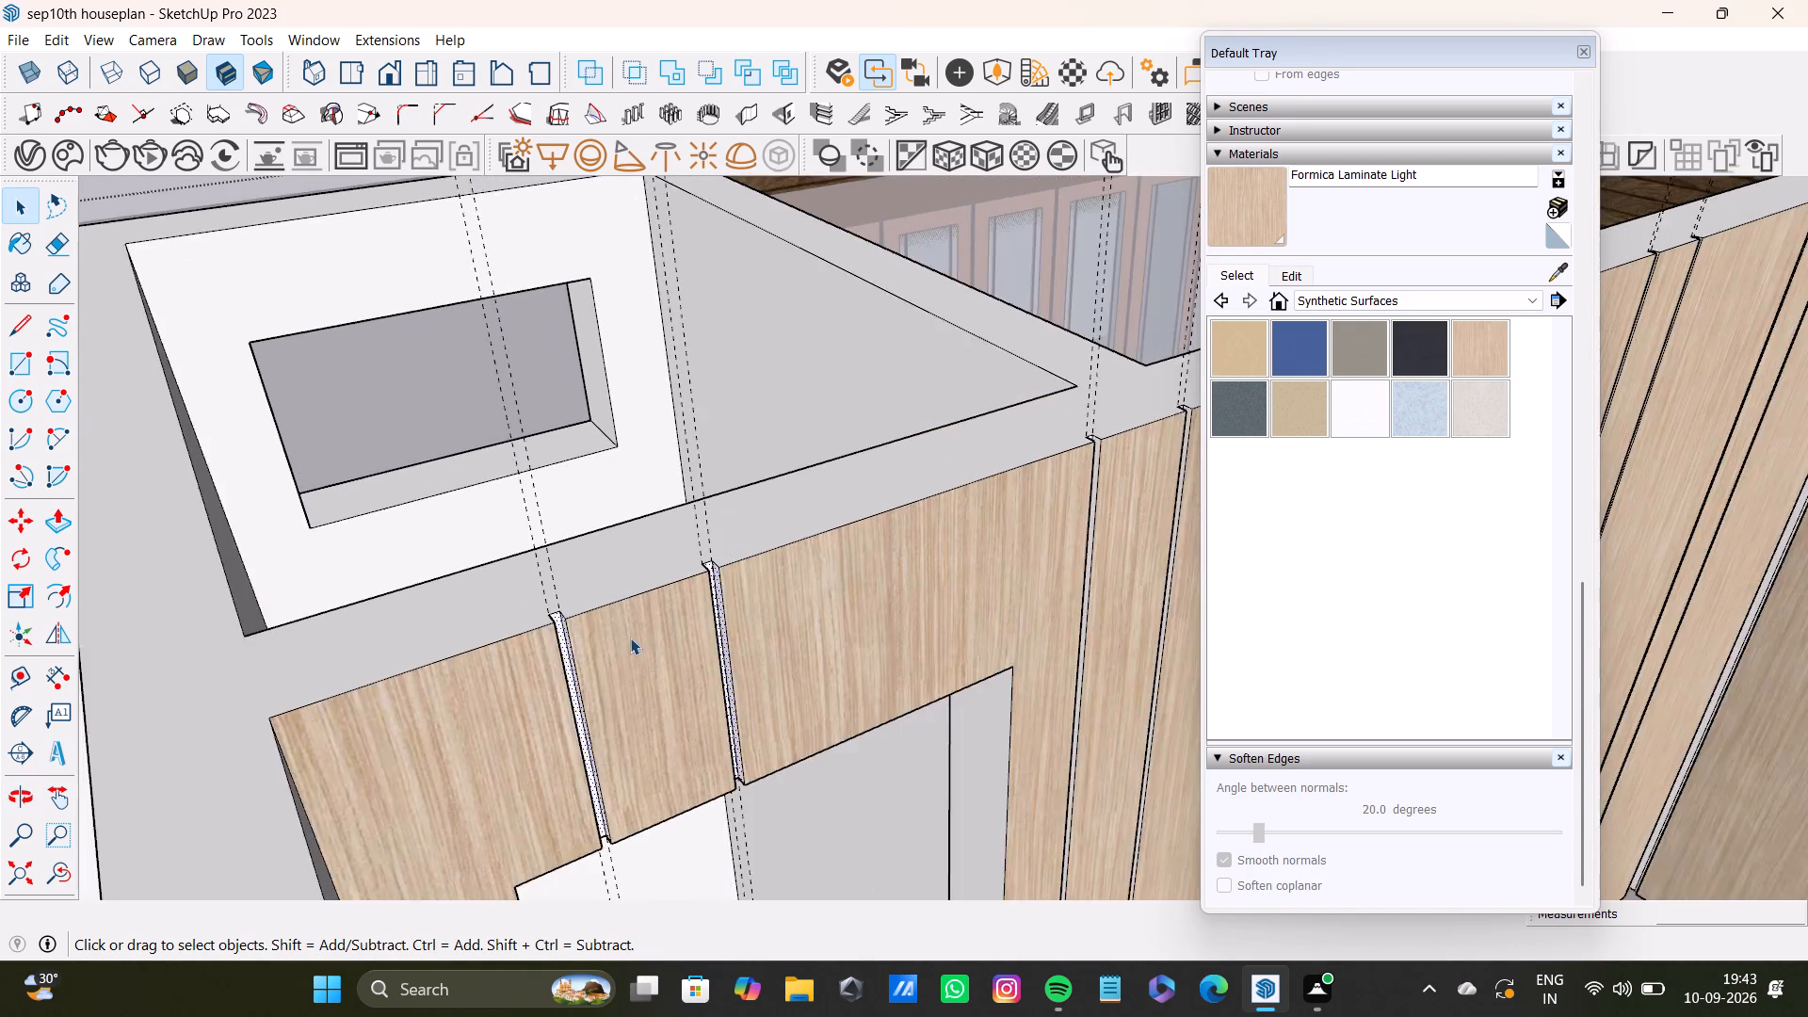
pyautogui.keyDown('shift'); pyautogui.scroll(3, 630, 638); pyautogui.keyUp('shift')
pyautogui.press('space')
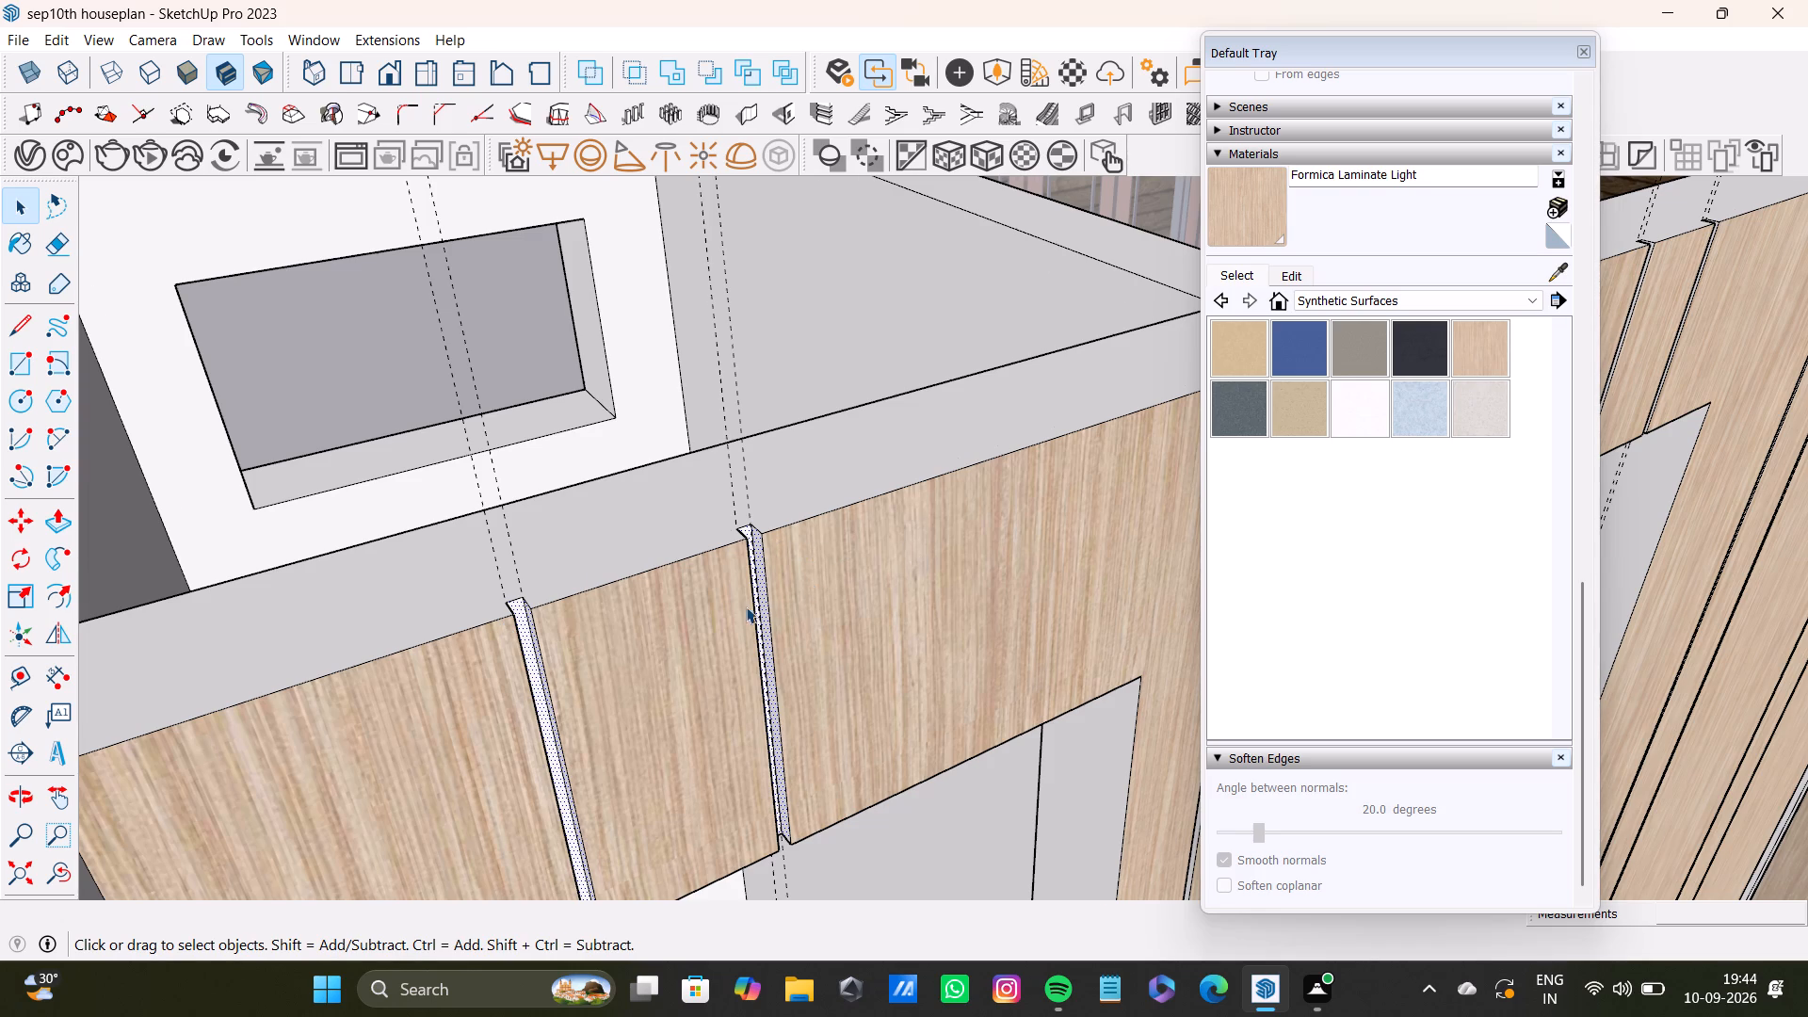
pyautogui.scroll(-4, 742, 606)
pyautogui.scroll(2, 712, 620)
pyautogui.scroll(-4, 721, 619)
pyautogui.keyDown('shift'); pyautogui.moveTo(805, 622); pyautogui.dragTo(676, 724, button='middle'); pyautogui.keyUp('shift')
pyautogui.keyDown('shift'); pyautogui.scroll(14, 870, 671); pyautogui.keyUp('shift')
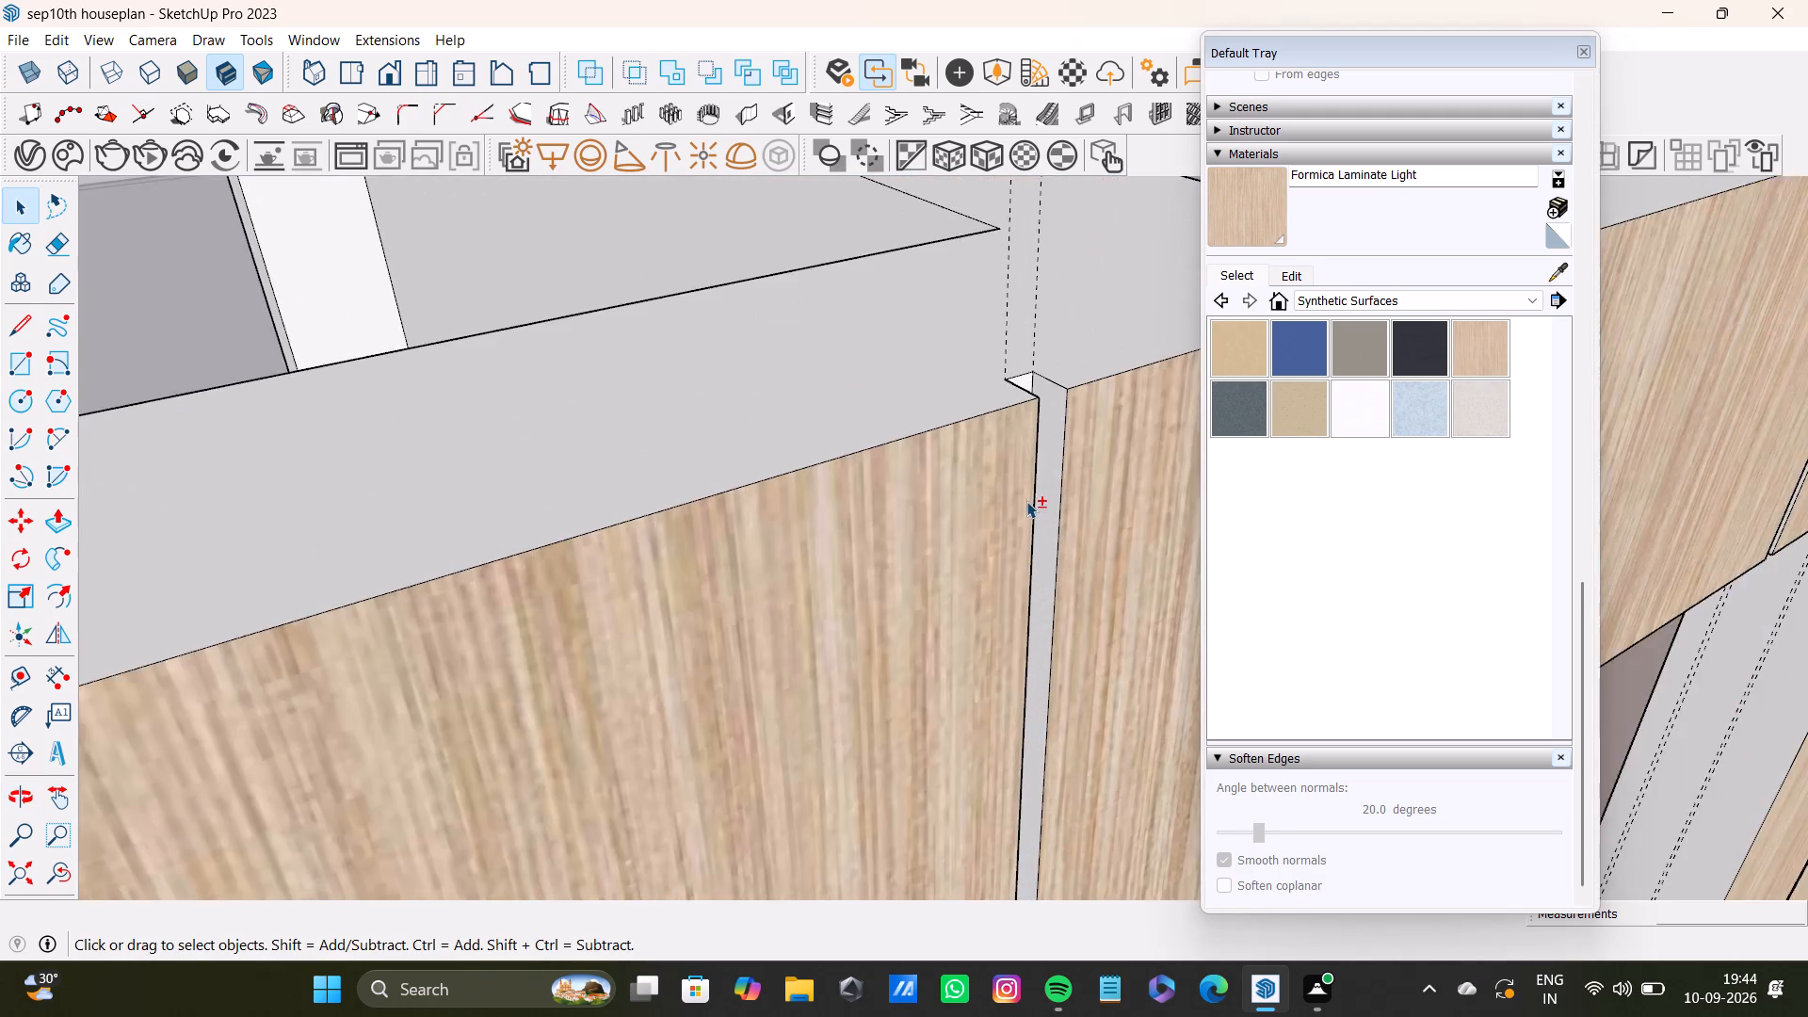
pyautogui.keyDown('shift'); pyautogui.scroll(3, 1026, 501); pyautogui.keyUp('shift')
pyautogui.keyDown('shift'); pyautogui.moveTo(1024, 512); pyautogui.dragTo(718, 641, button='middle'); pyautogui.keyUp('shift')
pyautogui.scroll(4, 901, 552)
pyautogui.keyDown('shift'); pyautogui.moveTo(924, 537); pyautogui.dragTo(662, 606, button='middle'); pyautogui.keyUp('shift')
pyautogui.moveTo(737, 583); pyautogui.dragTo(605, 622, button='middle')
pyautogui.keyDown('shift'); pyautogui.scroll(2, 757, 508); pyautogui.keyUp('shift')
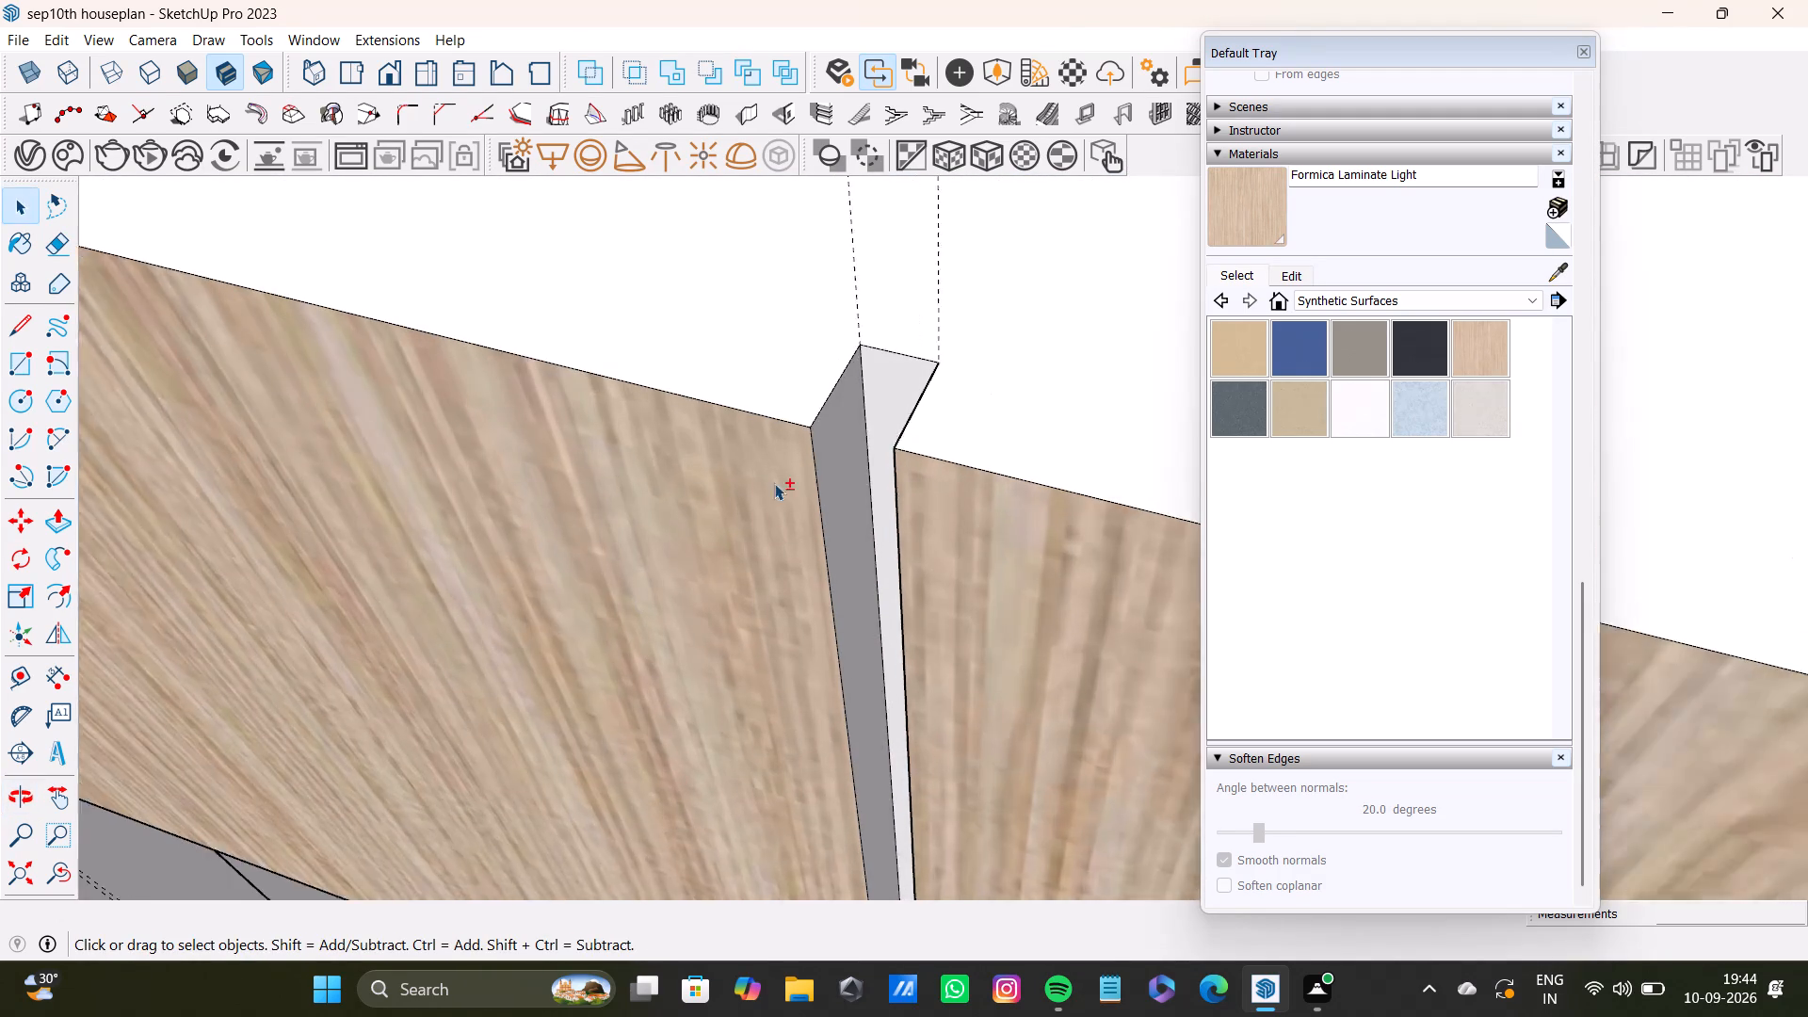
pyautogui.keyDown('shift'); pyautogui.scroll(1, 774, 483); pyautogui.keyUp('shift')
pyautogui.keyDown('shift'); pyautogui.click(844, 427); pyautogui.keyUp('shift')
pyautogui.keyDown('shift'); pyautogui.click(896, 380); pyautogui.keyUp('shift')
pyautogui.moveTo(758, 651); pyautogui.dragTo(1186, 600, button='middle')
pyautogui.keyDown('shift'); pyautogui.click(992, 441); pyautogui.keyUp('shift')
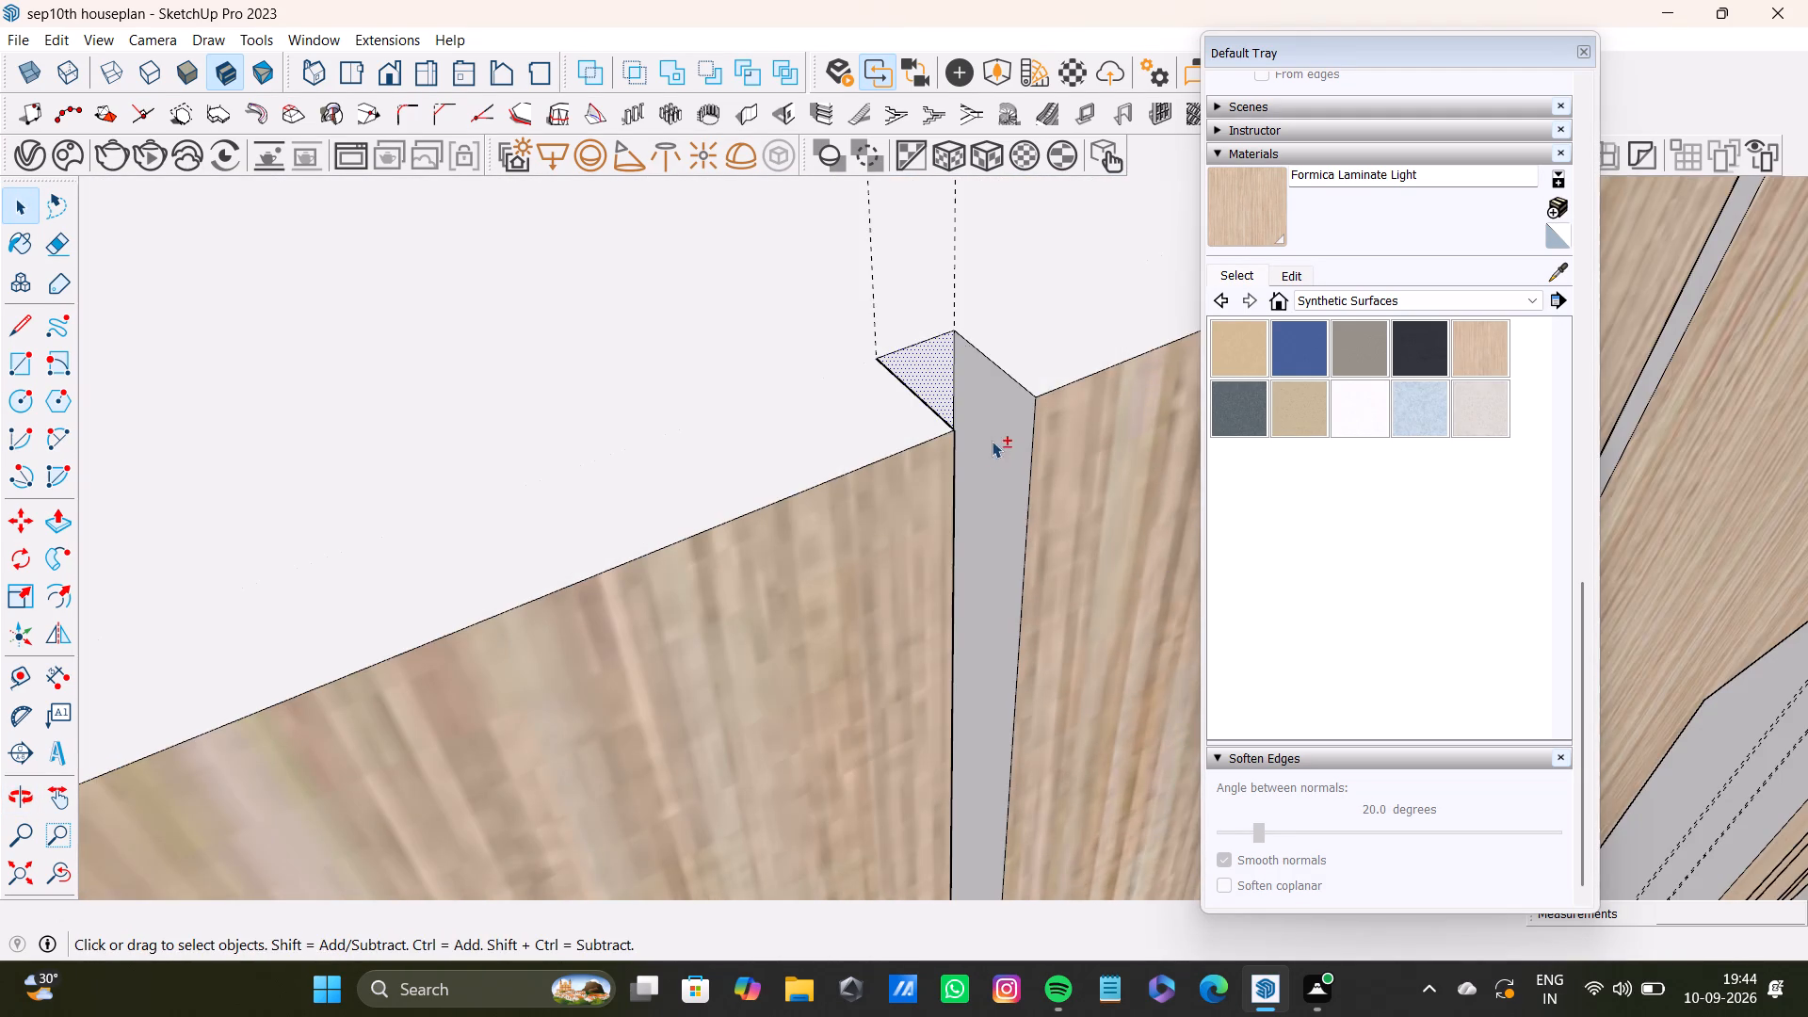
# Add the back and both side faces of the second groove in the pair beyond the end doorway to the selection.
pyautogui.keyDown('shift'); pyautogui.scroll(-4, 980, 476); pyautogui.keyUp('shift')
pyautogui.keyDown('shift'); pyautogui.moveTo(968, 490); pyautogui.dragTo(196, 680, button='middle'); pyautogui.keyUp('shift')
pyautogui.keyDown('shift'); pyautogui.scroll(5, 878, 411); pyautogui.keyUp('shift')
pyautogui.keyDown('shift'); pyautogui.moveTo(889, 389); pyautogui.dragTo(767, 655, button='middle'); pyautogui.keyUp('shift')
pyautogui.keyDown('shift'); pyautogui.scroll(1, 787, 655); pyautogui.keyUp('shift')
pyautogui.moveTo(787, 655); pyautogui.dragTo(744, 676, button='middle')
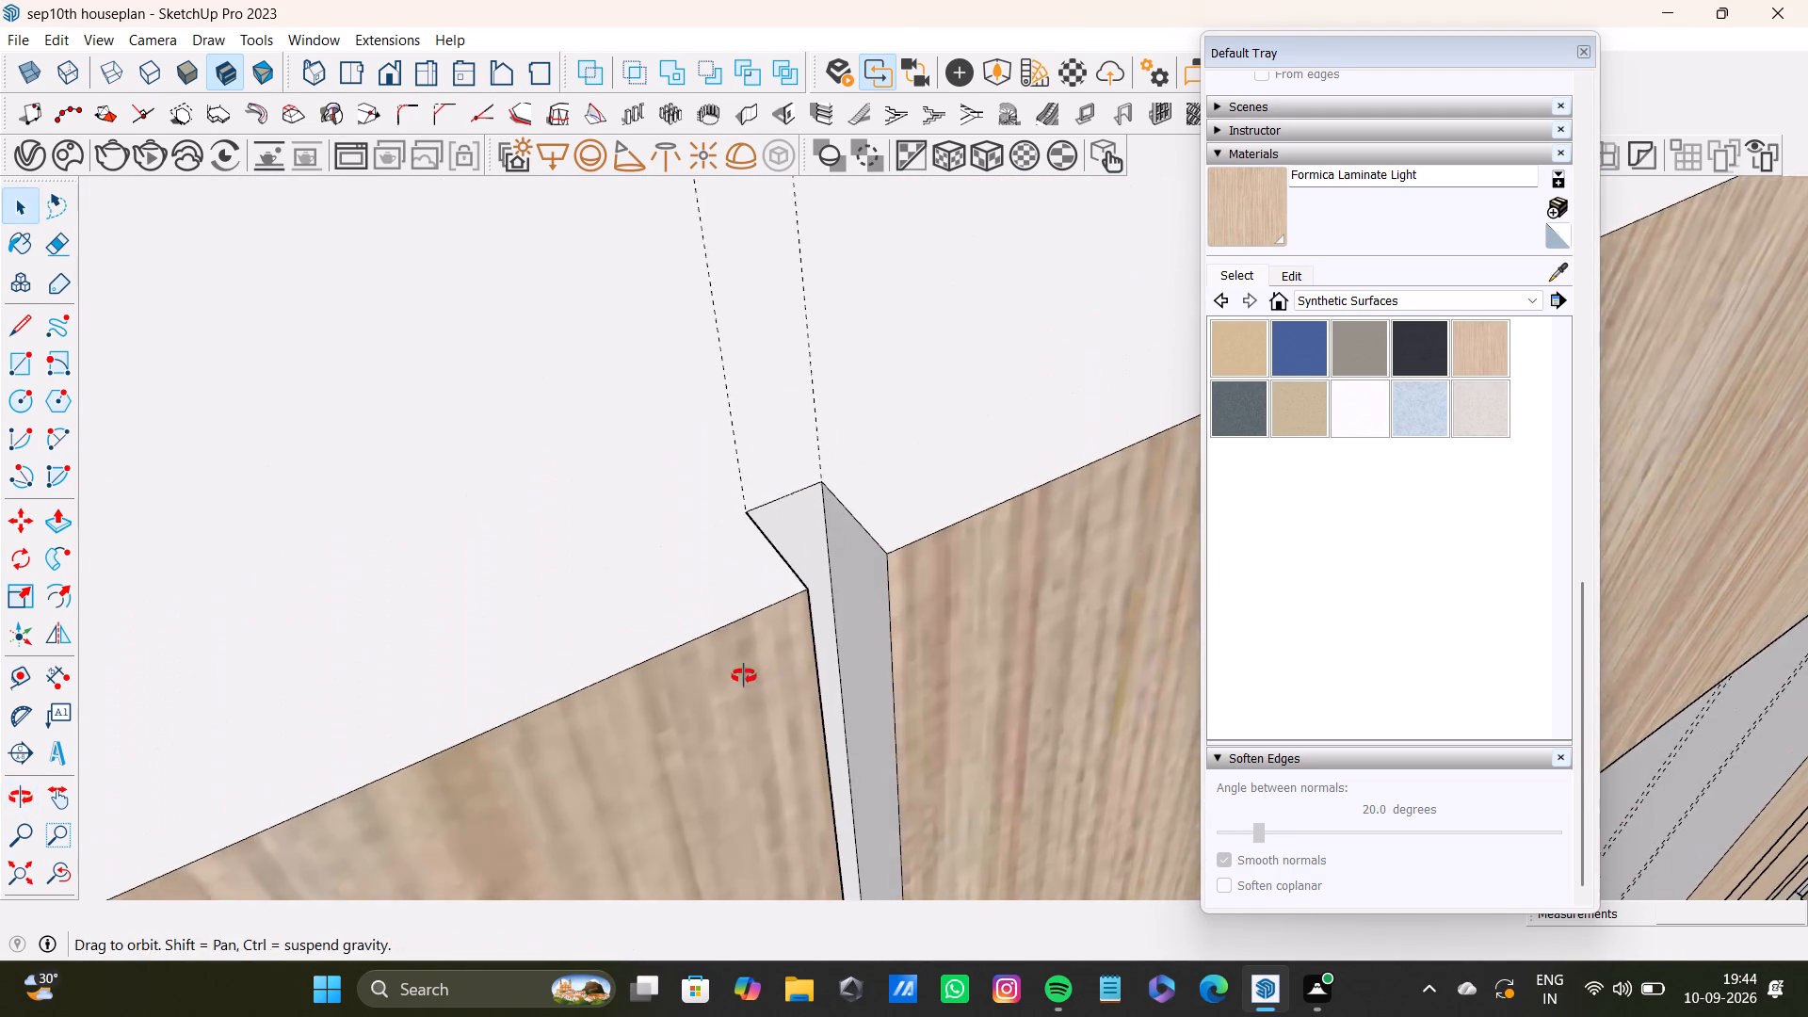
pyautogui.moveTo(744, 676); pyautogui.dragTo(539, 692, button='middle')
pyautogui.scroll(4, 801, 551)
pyautogui.keyDown('shift'); pyautogui.moveTo(857, 542); pyautogui.dragTo(825, 645, button='middle'); pyautogui.keyUp('shift')
pyautogui.moveTo(803, 651); pyautogui.dragTo(721, 675, button='middle')
pyautogui.keyDown('shift'); pyautogui.click(703, 623); pyautogui.keyUp('shift')
pyautogui.keyDown('shift'); pyautogui.click(780, 525); pyautogui.keyUp('shift')
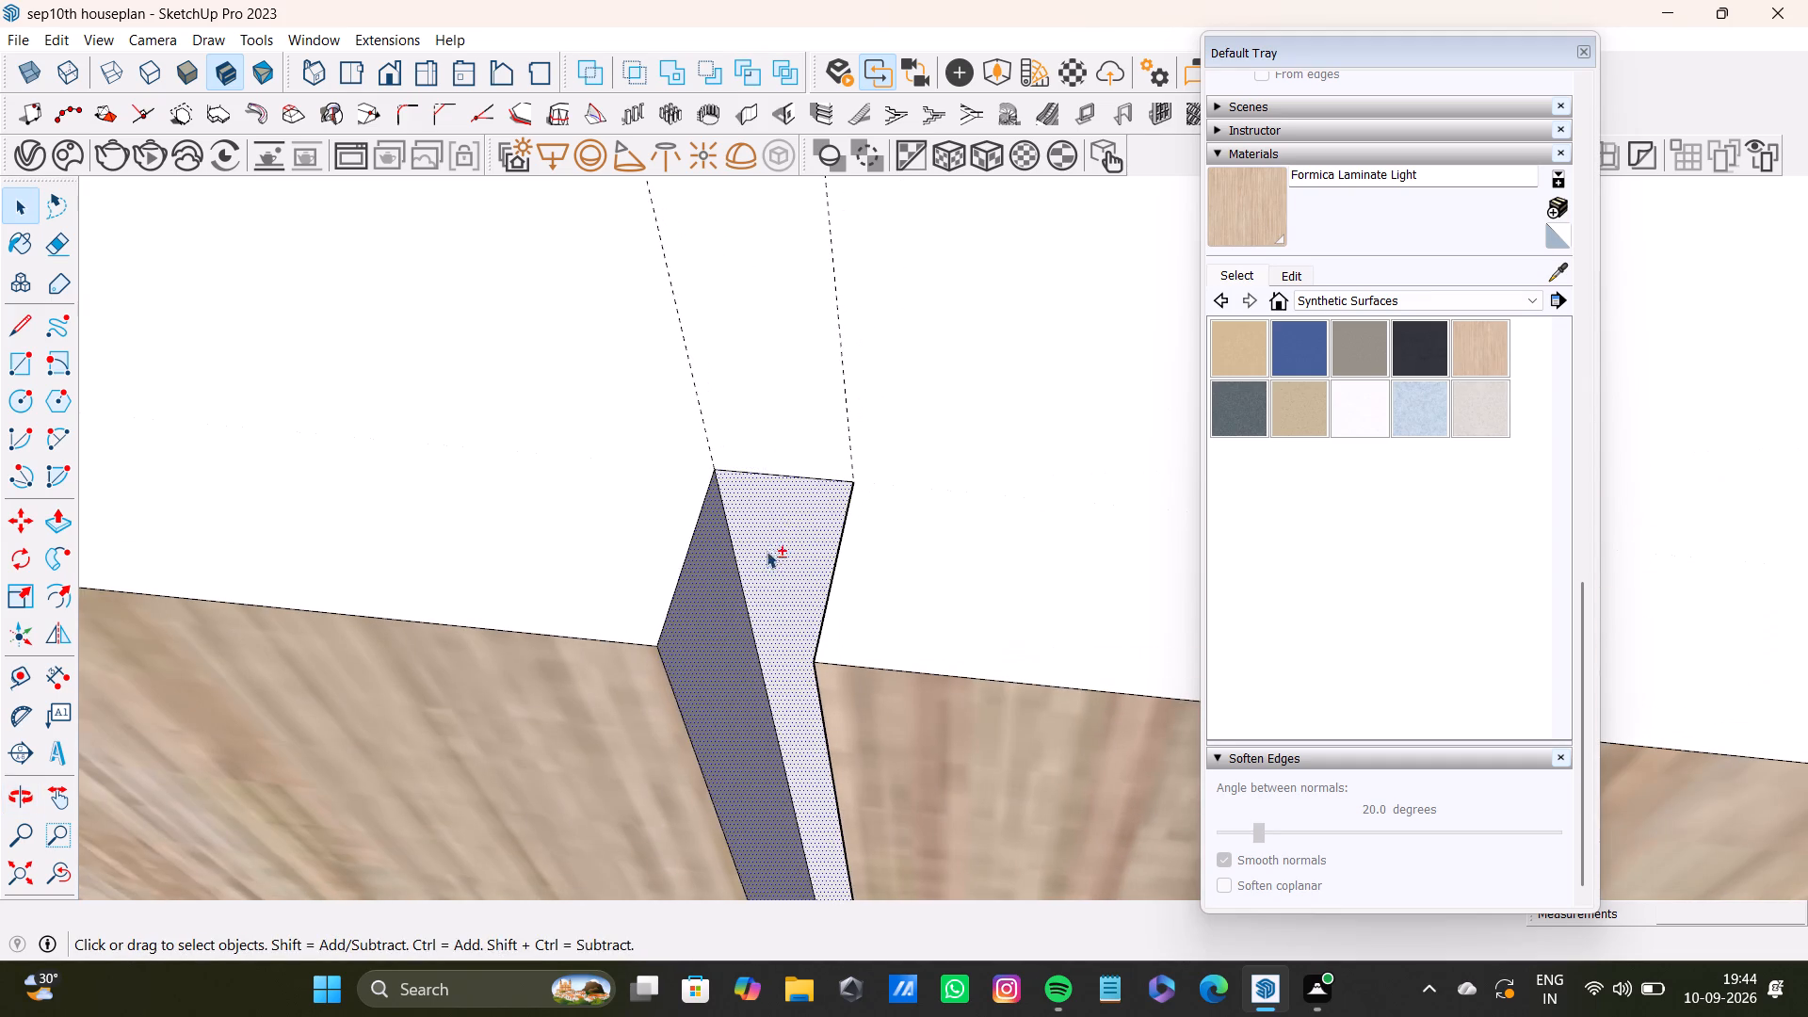
pyautogui.moveTo(719, 720); pyautogui.dragTo(1064, 663, button='middle')
pyautogui.keyDown('shift'); pyautogui.click(973, 646); pyautogui.keyUp('shift')
# Add the back and both side faces of the first groove above the opening beside the glass-fronted cabinets to the selection.
pyautogui.keyDown('shift'); pyautogui.scroll(-8, 947, 654); pyautogui.keyUp('shift')
pyautogui.keyDown('shift'); pyautogui.moveTo(1045, 626); pyautogui.dragTo(465, 838, button='middle'); pyautogui.keyUp('shift')
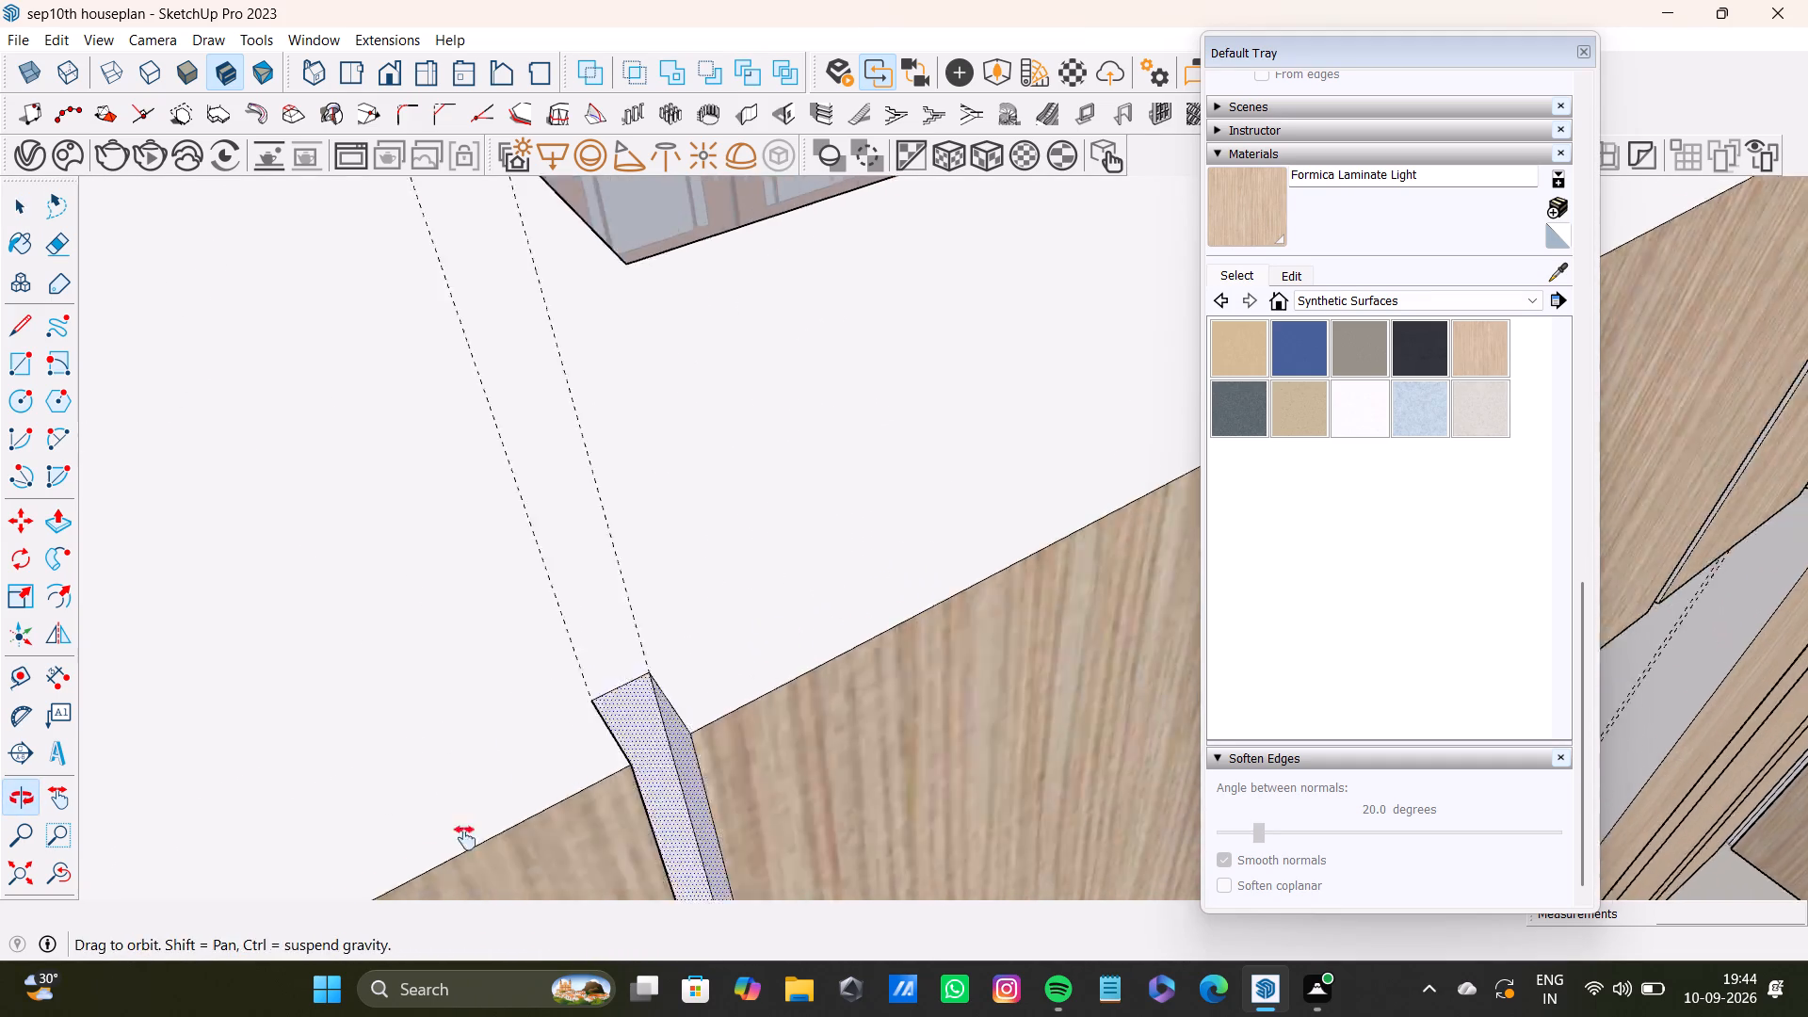
pyautogui.keyDown('shift'); pyautogui.moveTo(465, 838); pyautogui.dragTo(452, 843, button='middle'); pyautogui.keyUp('shift')
pyautogui.keyDown('shift'); pyautogui.scroll(3, 1006, 558); pyautogui.keyUp('shift')
pyautogui.keyDown('shift'); pyautogui.moveTo(1080, 527); pyautogui.dragTo(388, 690, button='middle'); pyautogui.keyUp('shift')
pyautogui.keyDown('shift'); pyautogui.scroll(-13, 456, 659); pyautogui.keyUp('shift')
pyautogui.keyDown('shift'); pyautogui.moveTo(888, 527); pyautogui.dragTo(690, 687, button='middle'); pyautogui.keyUp('shift')
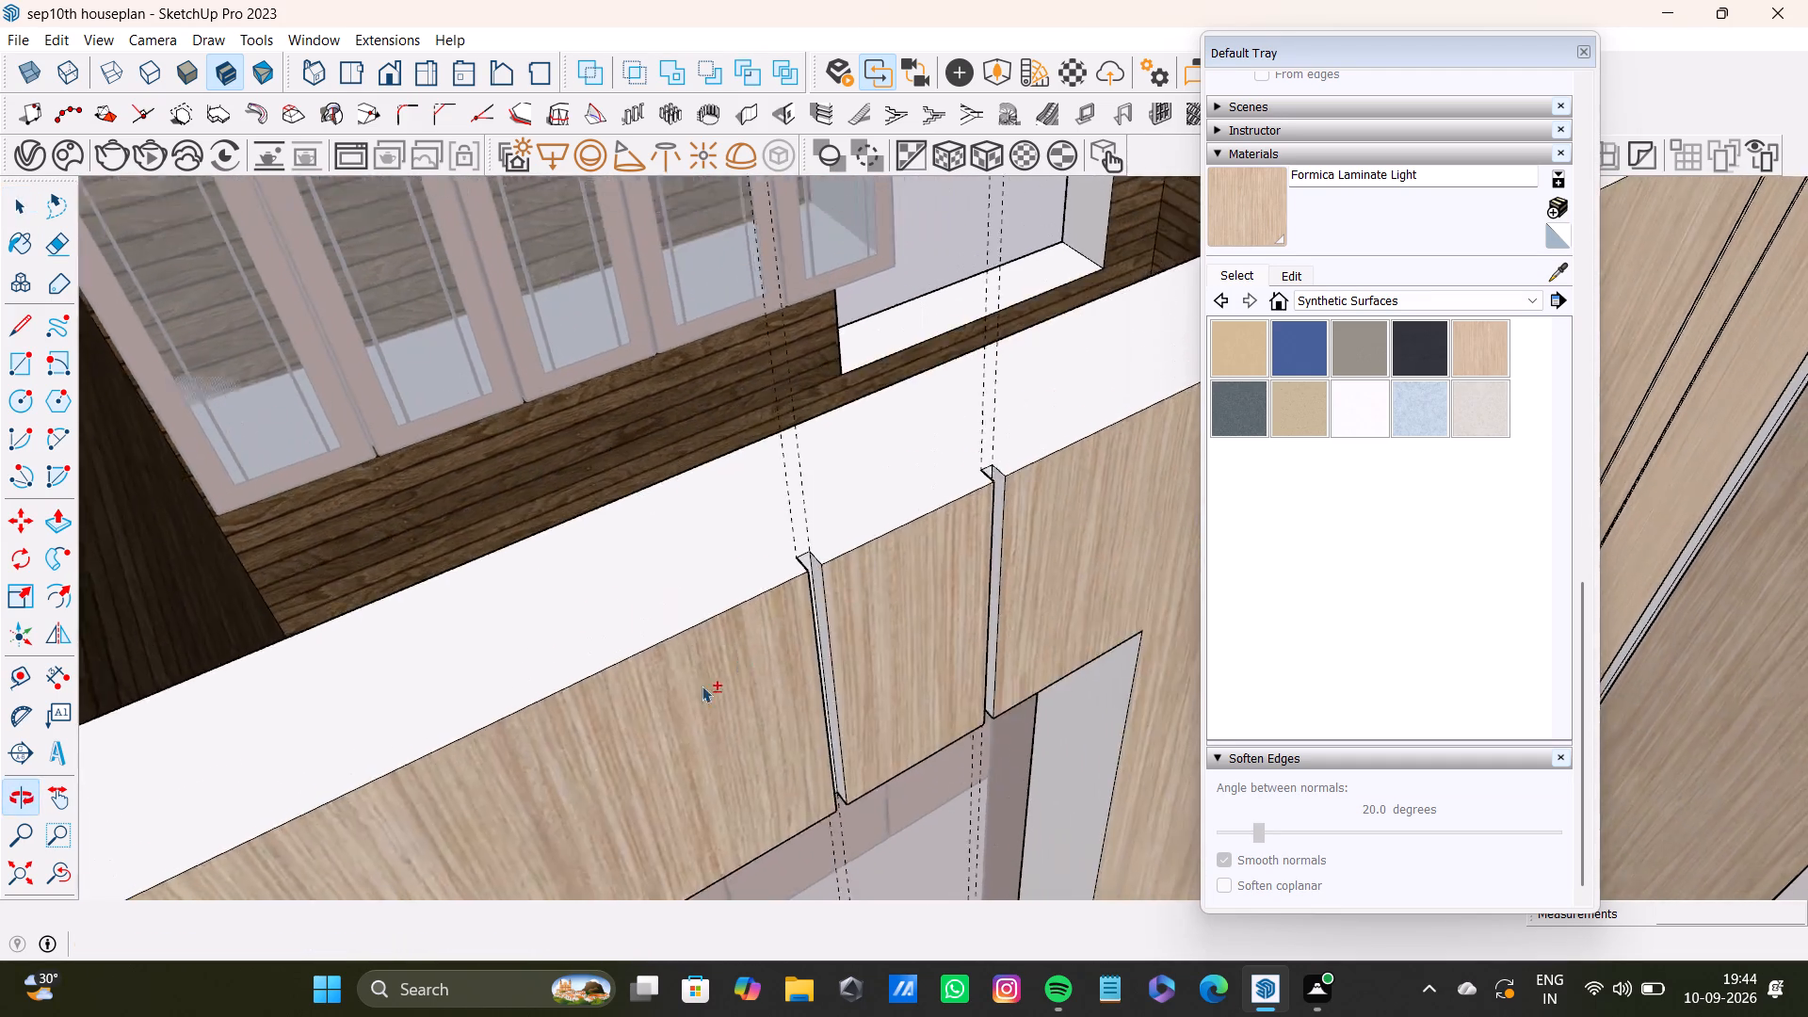
pyautogui.keyDown('shift'); pyautogui.scroll(16, 794, 609); pyautogui.keyUp('shift')
pyautogui.keyDown('shift'); pyautogui.moveTo(831, 427); pyautogui.dragTo(840, 425); pyautogui.keyUp('shift')
pyautogui.keyDown('shift'); pyautogui.click(873, 432); pyautogui.keyUp('shift')
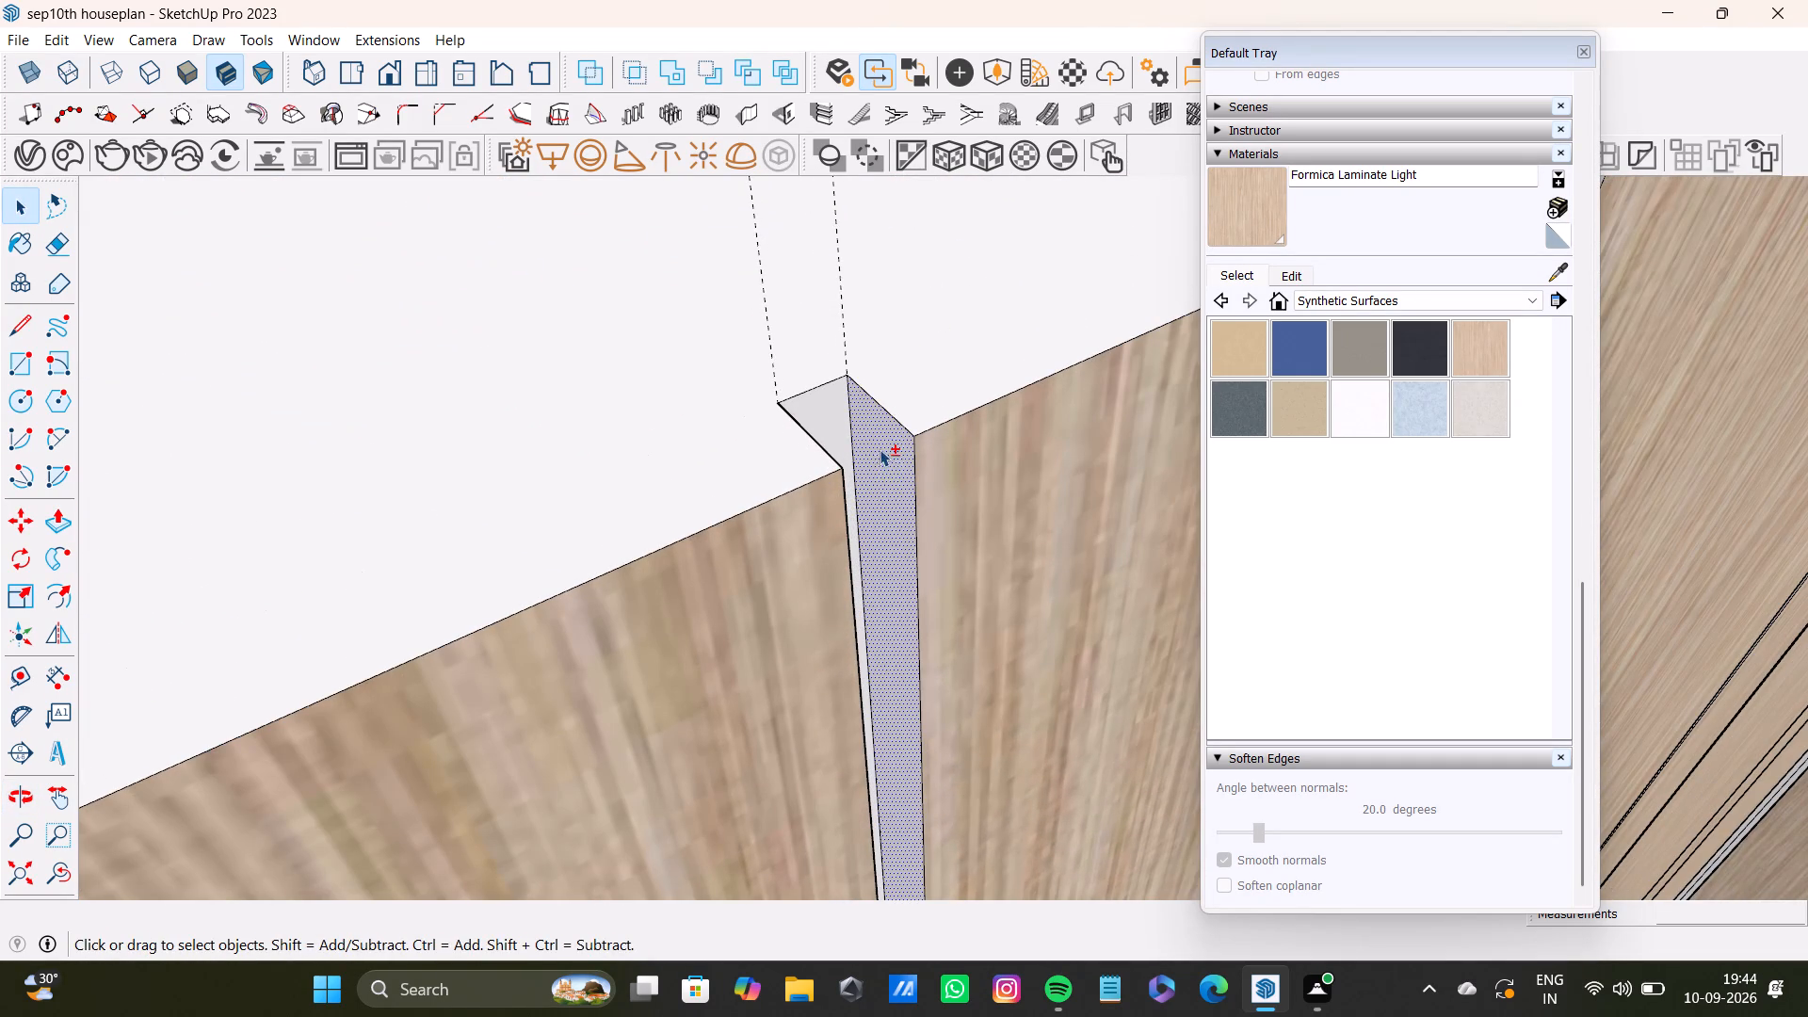
pyautogui.keyDown('shift'); pyautogui.click(842, 424); pyautogui.keyUp('shift')
pyautogui.moveTo(913, 490); pyautogui.dragTo(519, 527, button='middle')
pyautogui.keyDown('shift'); pyautogui.scroll(2, 824, 467); pyautogui.keyUp('shift')
pyautogui.keyDown('shift'); pyautogui.click(907, 429); pyautogui.keyUp('shift')
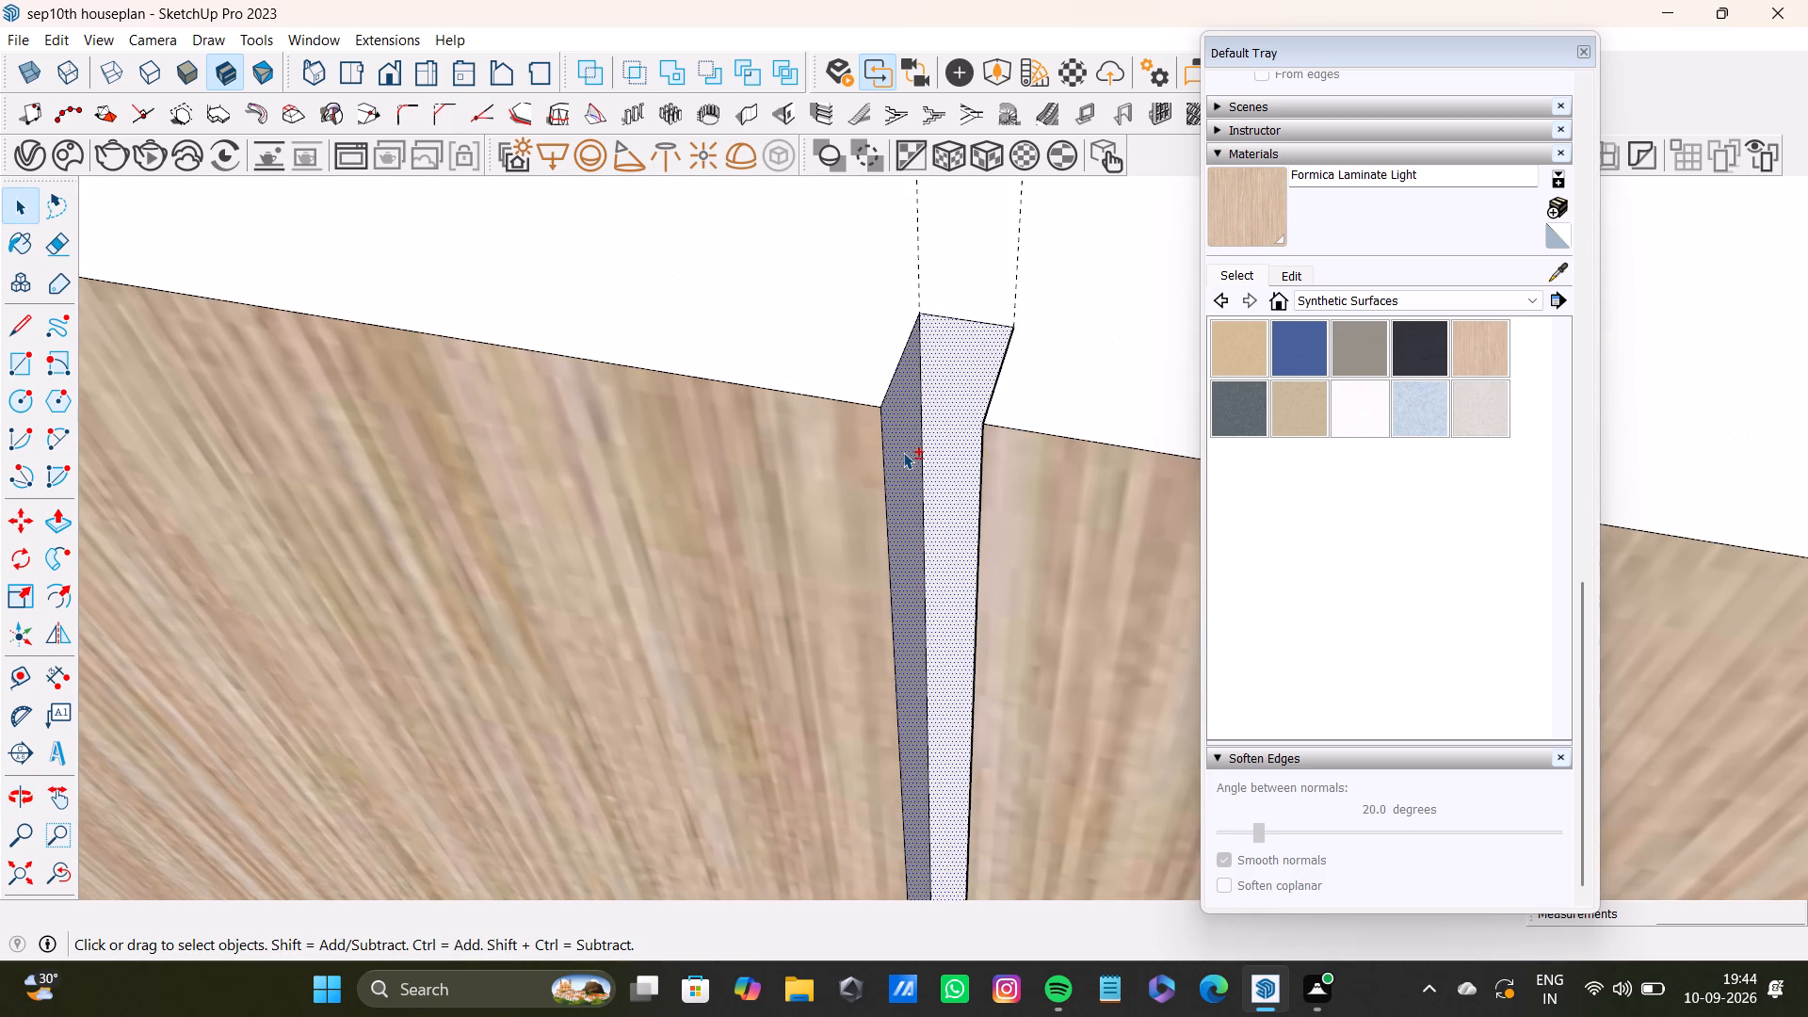
# Add the back and both side faces of the second groove above the cabinet-side opening to the selection.
pyautogui.keyDown('shift'); pyautogui.scroll(-2, 959, 379); pyautogui.keyUp('shift')
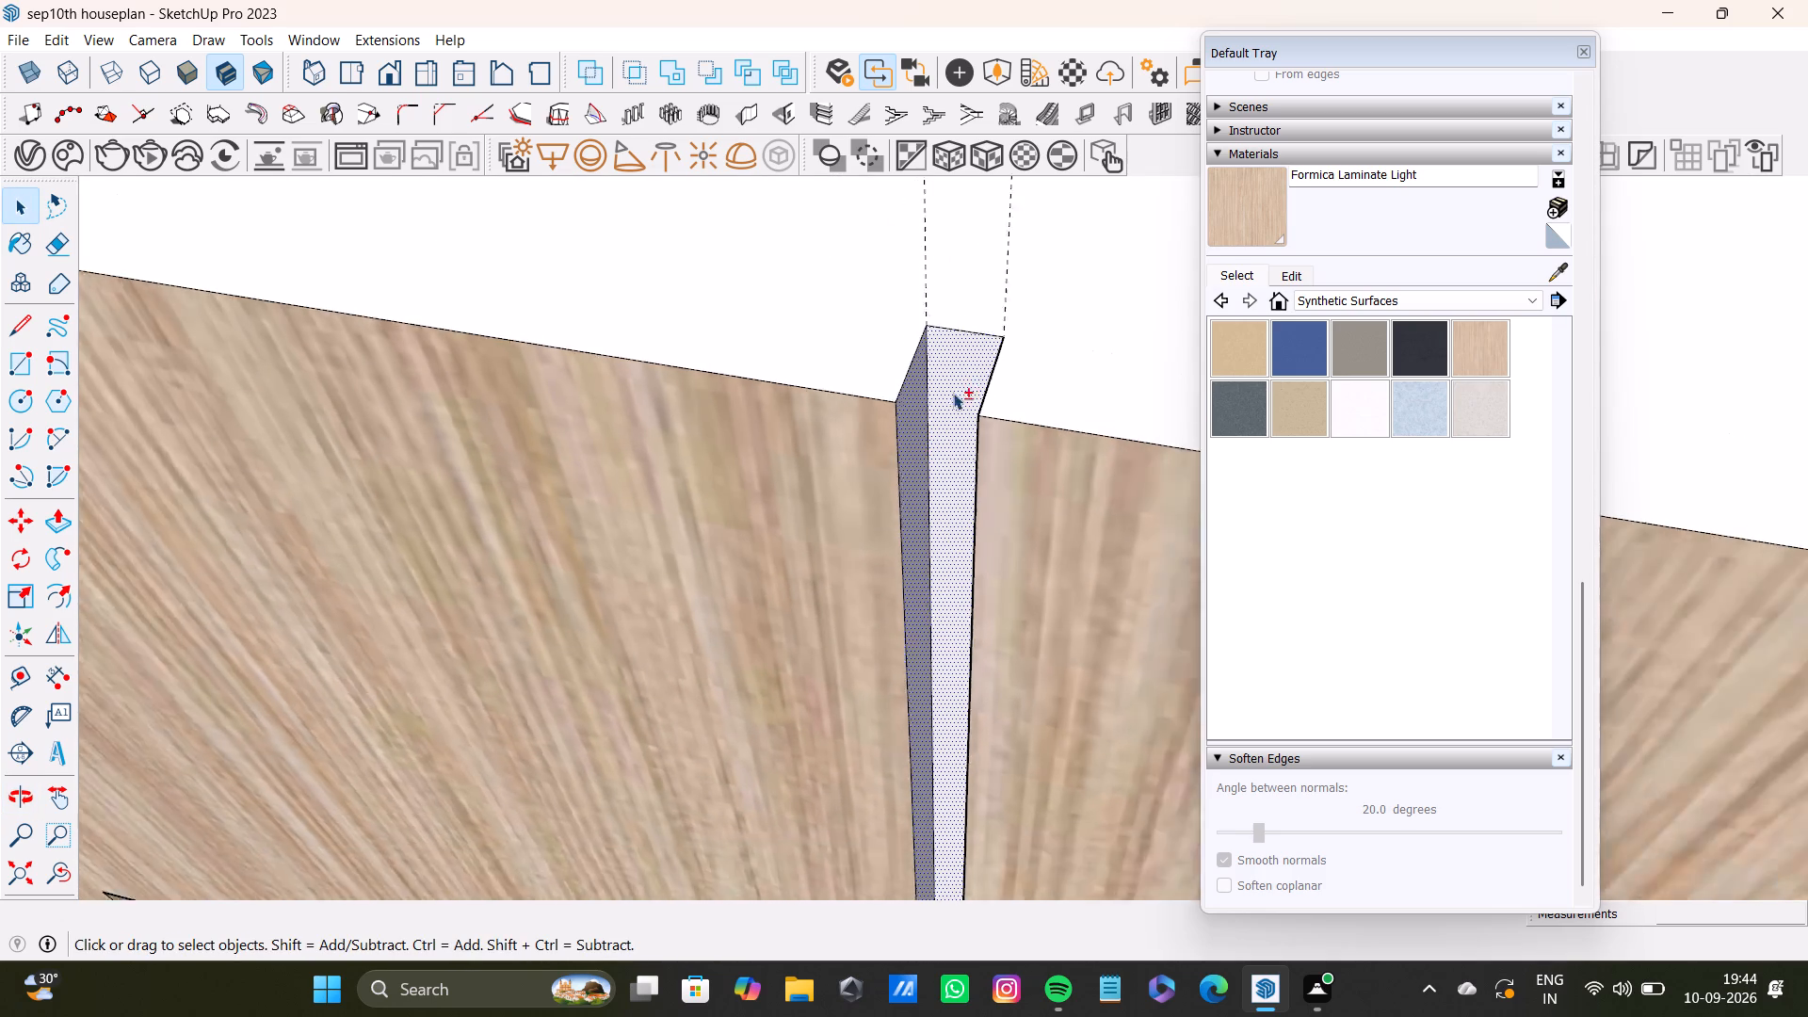
pyautogui.keyDown('shift'); pyautogui.scroll(-6, 953, 393); pyautogui.keyUp('shift')
pyautogui.keyDown('shift'); pyautogui.moveTo(1013, 393); pyautogui.dragTo(534, 389, button='middle'); pyautogui.keyUp('shift')
pyautogui.keyDown('shift'); pyautogui.scroll(4, 637, 406); pyautogui.keyUp('shift')
pyautogui.keyDown('shift'); pyautogui.scroll(-4, 853, 460); pyautogui.keyUp('shift')
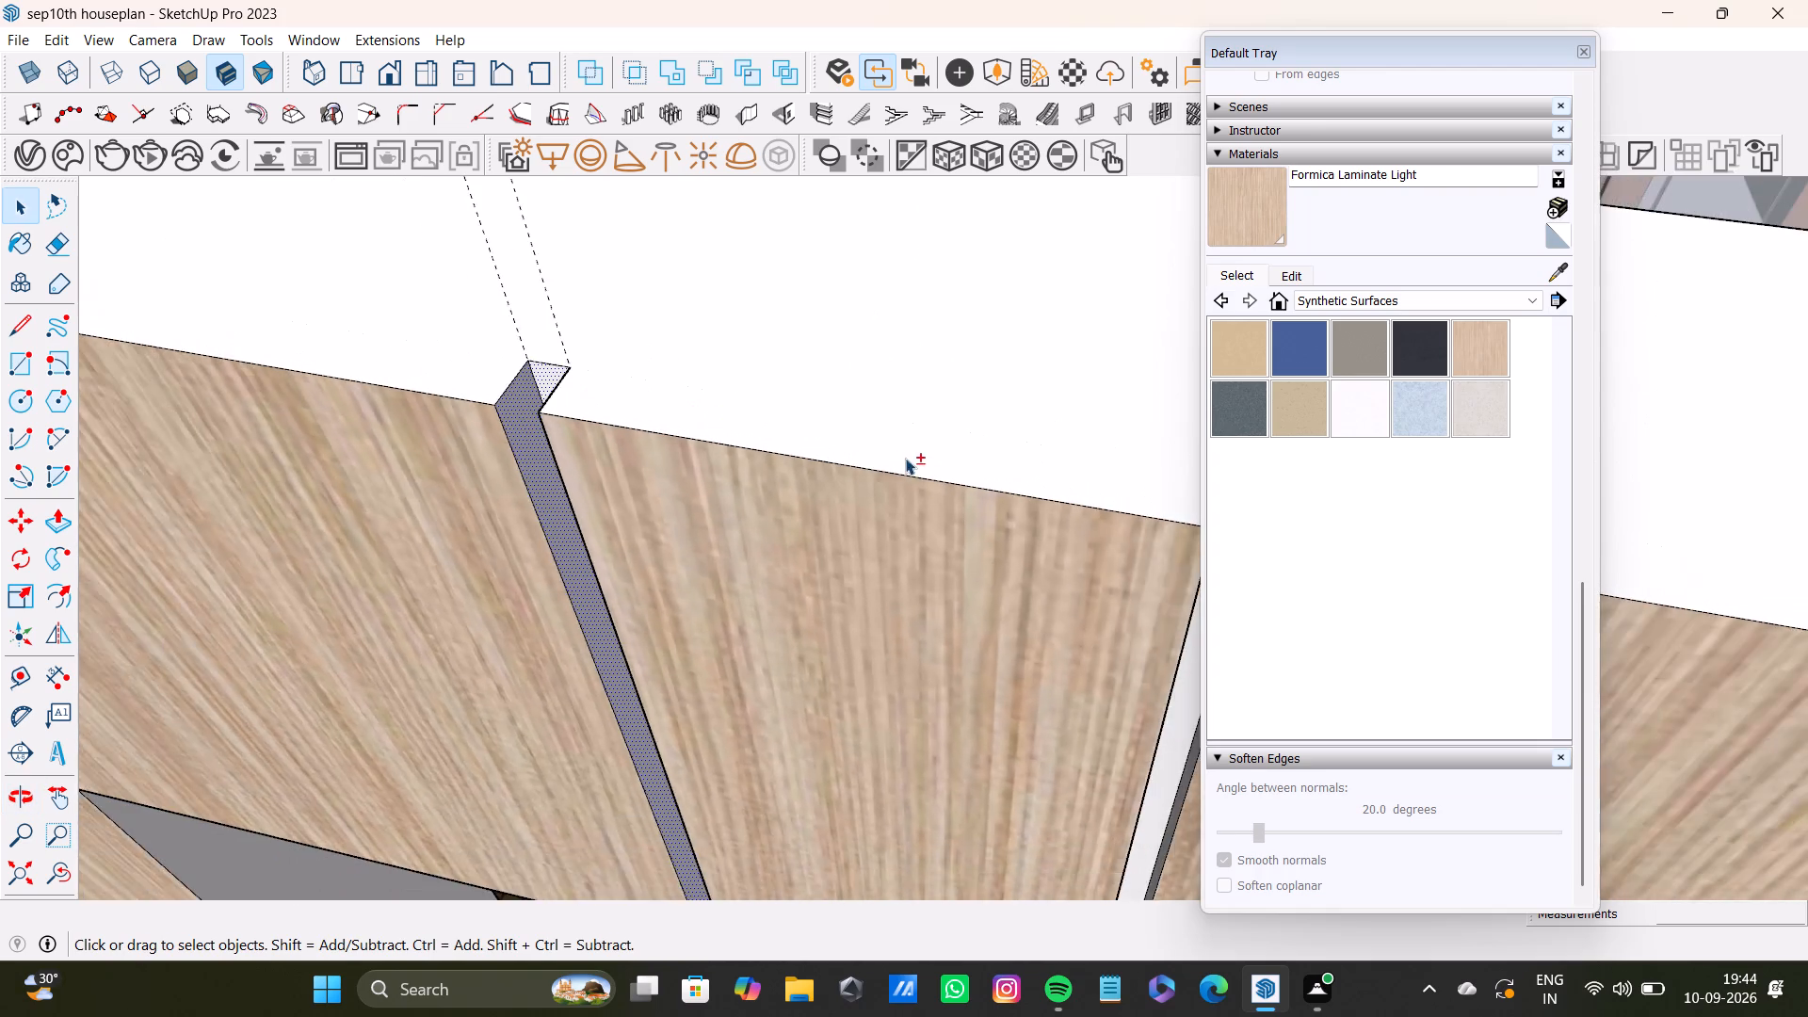
pyautogui.keyDown('shift'); pyautogui.moveTo(877, 458); pyautogui.dragTo(375, 460, button='middle'); pyautogui.keyUp('shift')
pyautogui.keyDown('shift'); pyautogui.scroll(6, 646, 467); pyautogui.keyUp('shift')
pyautogui.keyDown('shift'); pyautogui.click(717, 575); pyautogui.keyUp('shift')
pyautogui.keyDown('shift'); pyautogui.click(767, 506); pyautogui.keyUp('shift')
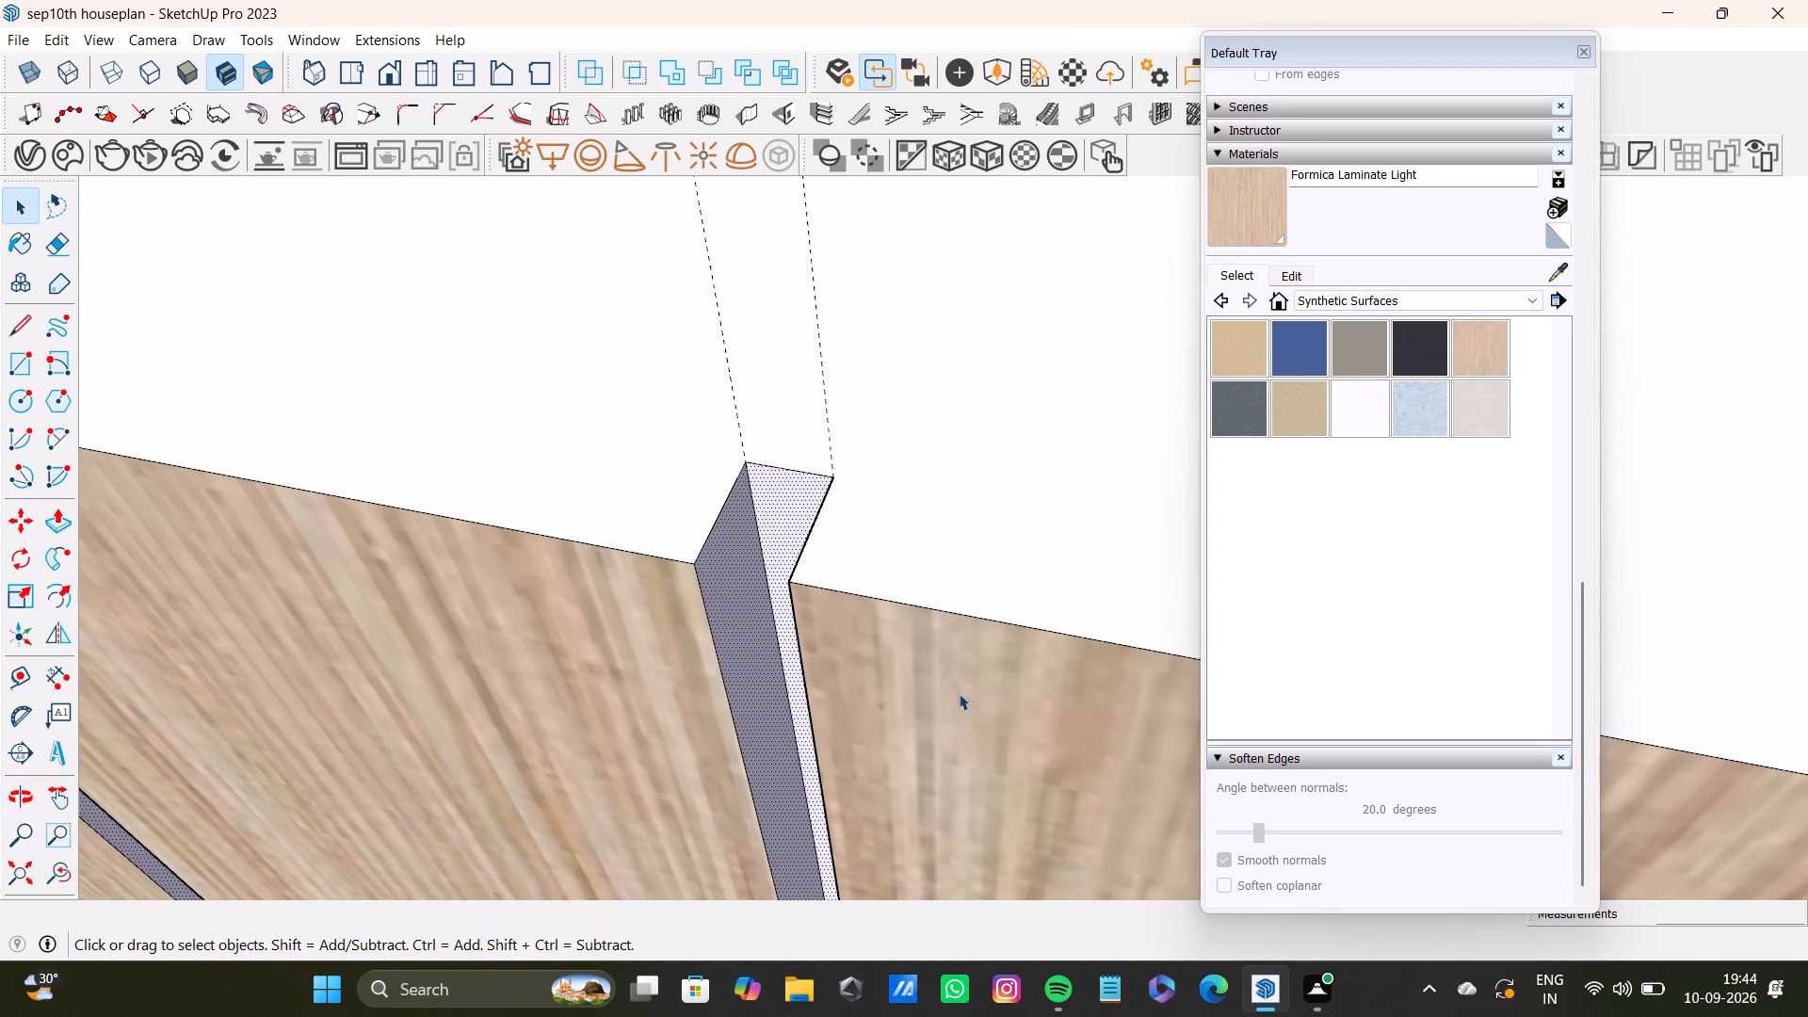
pyautogui.moveTo(878, 709); pyautogui.dragTo(1194, 681, button='middle')
pyautogui.keyDown('shift'); pyautogui.scroll(3, 838, 738); pyautogui.keyUp('shift')
pyautogui.keyDown('shift'); pyautogui.click(880, 672); pyautogui.keyUp('shift')
# Add the back and both side faces of the first full-height groove past the cabinet-side opening to the selection.
pyautogui.keyDown('shift'); pyautogui.scroll(-9, 872, 676); pyautogui.keyUp('shift')
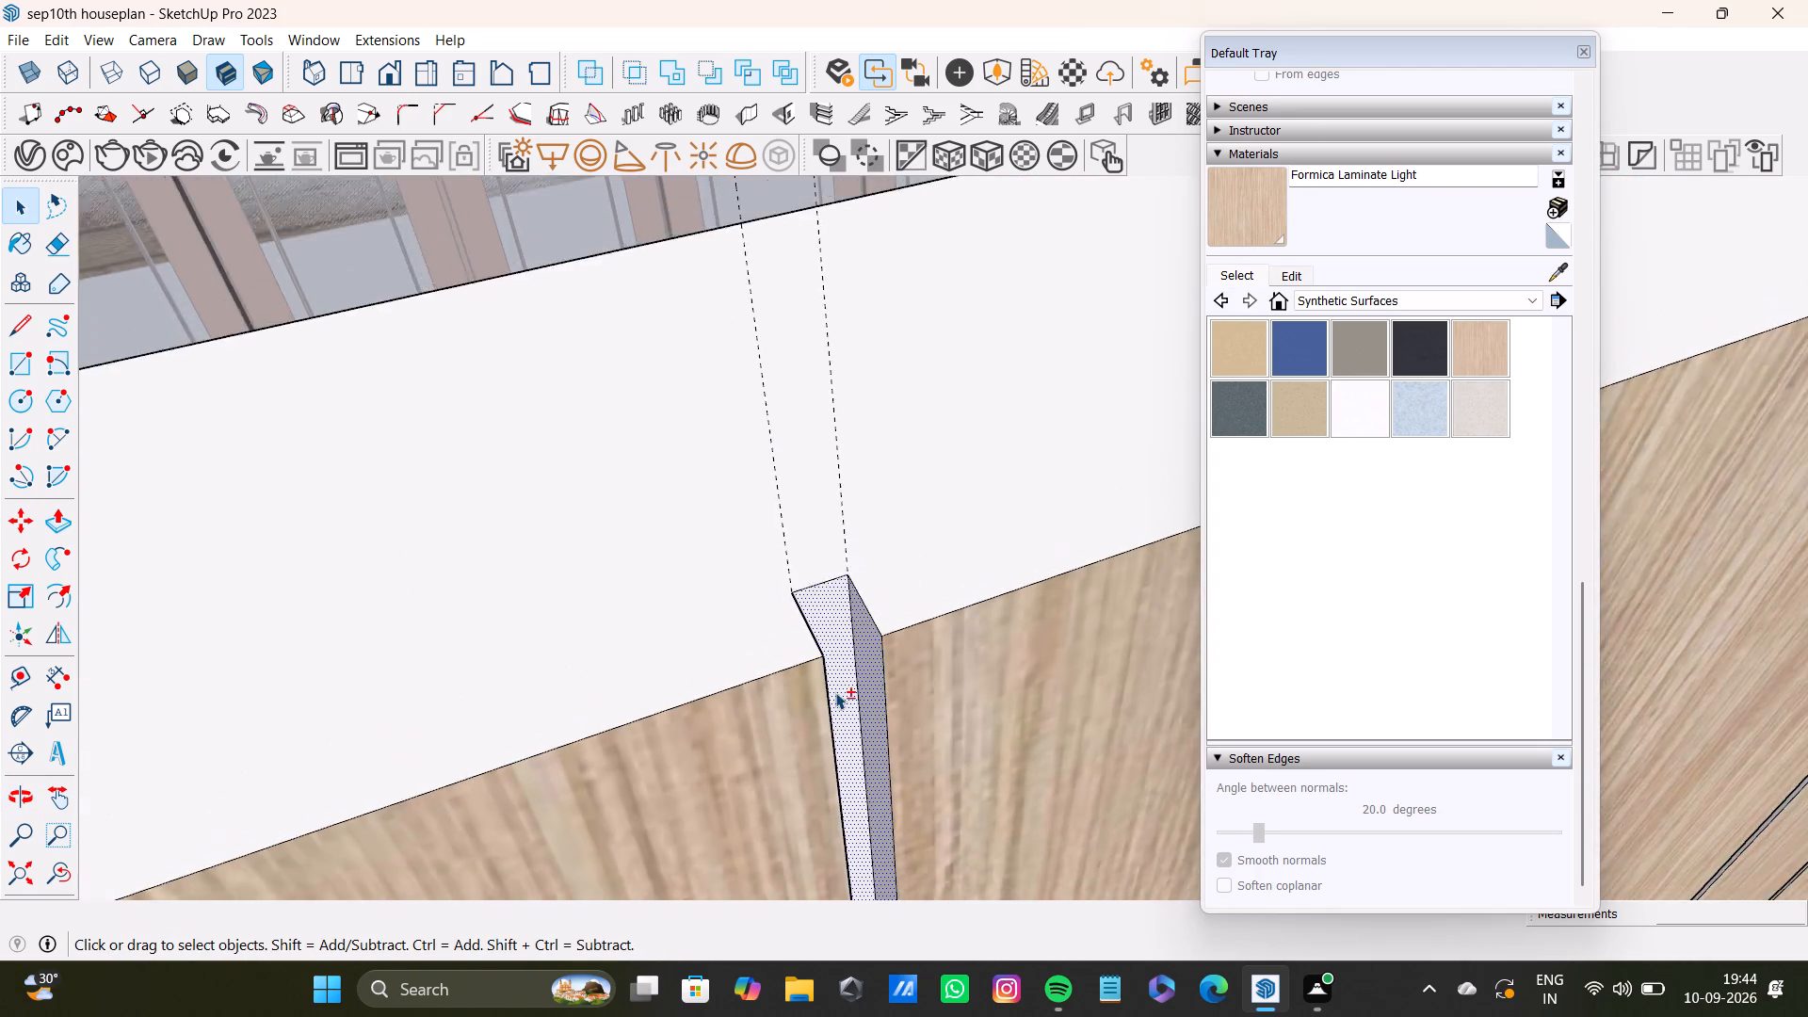
pyautogui.keyDown('shift'); pyautogui.scroll(-8, 835, 692); pyautogui.keyUp('shift')
pyautogui.keyDown('shift'); pyautogui.moveTo(948, 675); pyautogui.dragTo(538, 696, button='middle'); pyautogui.keyUp('shift')
pyautogui.keyDown('shift'); pyautogui.scroll(-12, 939, 576); pyautogui.keyUp('shift')
pyautogui.keyDown('shift'); pyautogui.moveTo(1002, 592); pyautogui.dragTo(967, 599, button='middle'); pyautogui.keyUp('shift')
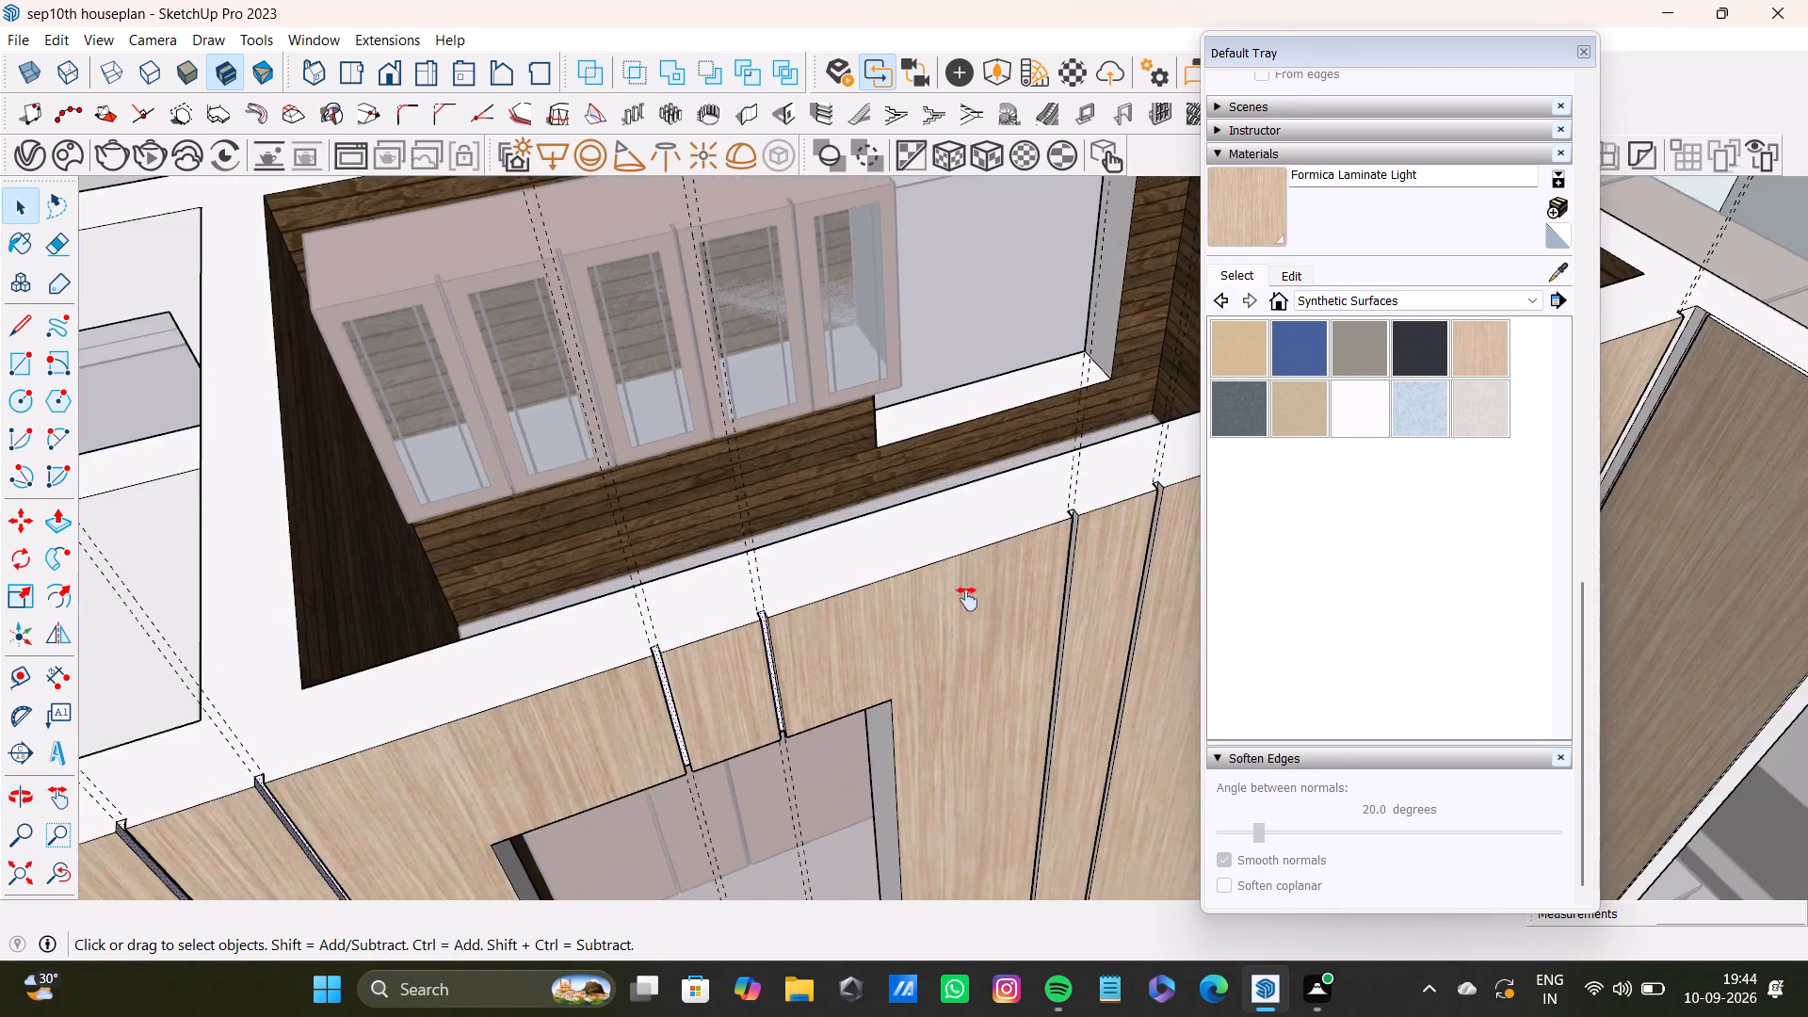
pyautogui.keyDown('shift'); pyautogui.moveTo(967, 599); pyautogui.dragTo(745, 695, button='middle'); pyautogui.keyUp('shift')
pyautogui.keyDown('shift'); pyautogui.scroll(15, 847, 636); pyautogui.keyUp('shift')
pyautogui.moveTo(858, 610); pyautogui.dragTo(653, 659, button='middle')
pyautogui.keyDown('shift'); pyautogui.scroll(1, 562, 575); pyautogui.keyUp('shift')
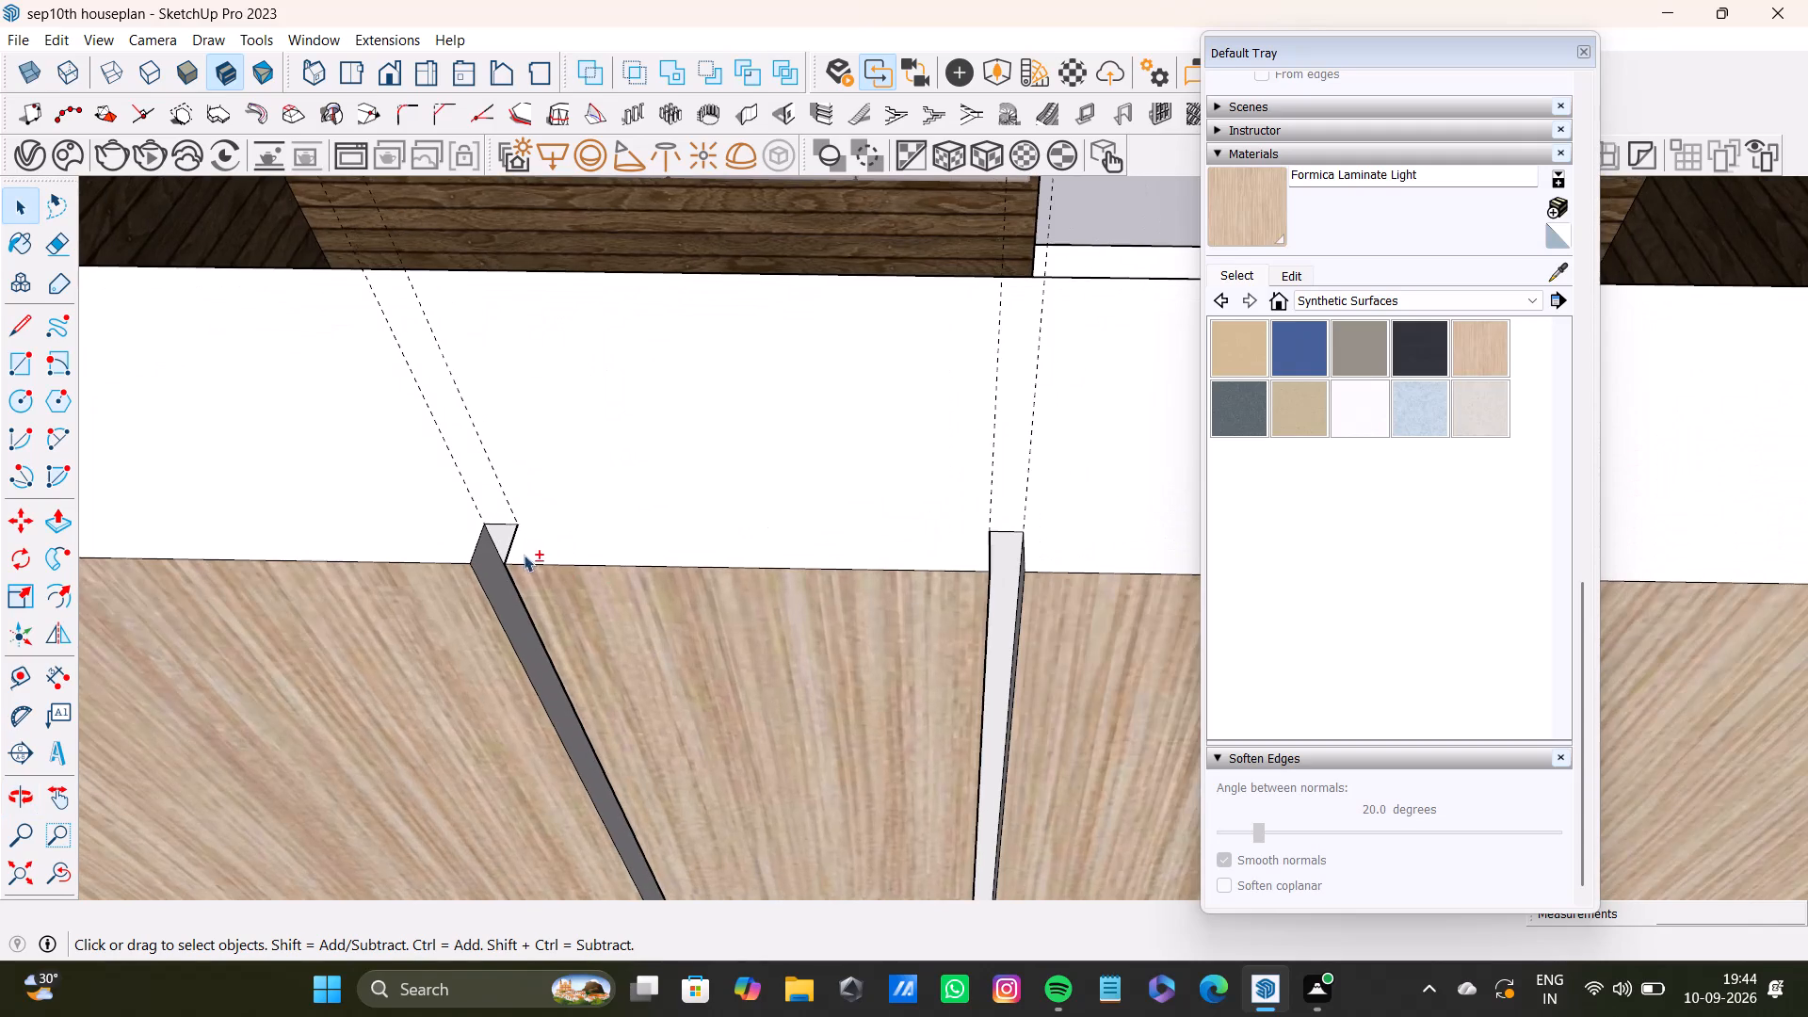
pyautogui.keyDown('shift'); pyautogui.click(485, 558); pyautogui.keyUp('shift')
pyautogui.moveTo(504, 659); pyautogui.dragTo(825, 613, button='middle')
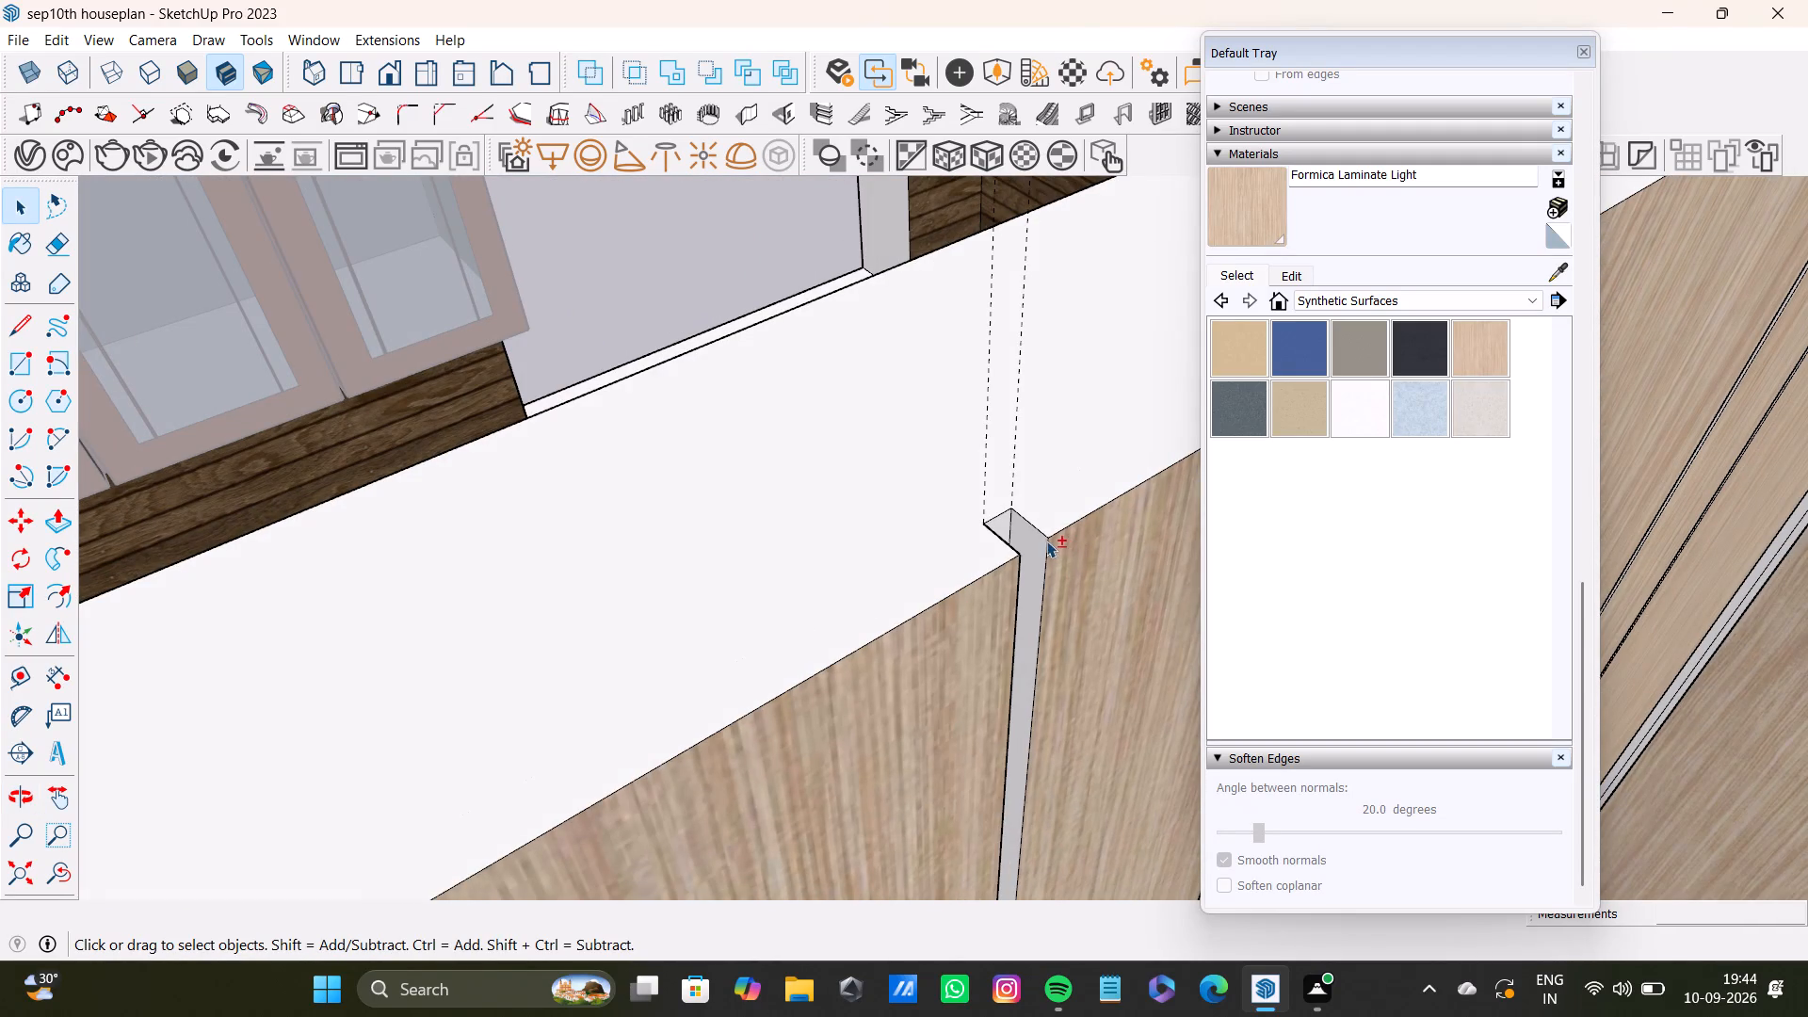
pyautogui.keyDown('shift'); pyautogui.click(1043, 541); pyautogui.keyUp('shift')
pyautogui.keyDown('shift'); pyautogui.click(1002, 520); pyautogui.keyUp('shift')
# Add the back and both side faces of the second full-height groove past the cabinet-side opening to the selection.
pyautogui.keyDown('shift'); pyautogui.scroll(-11, 1009, 575); pyautogui.keyUp('shift')
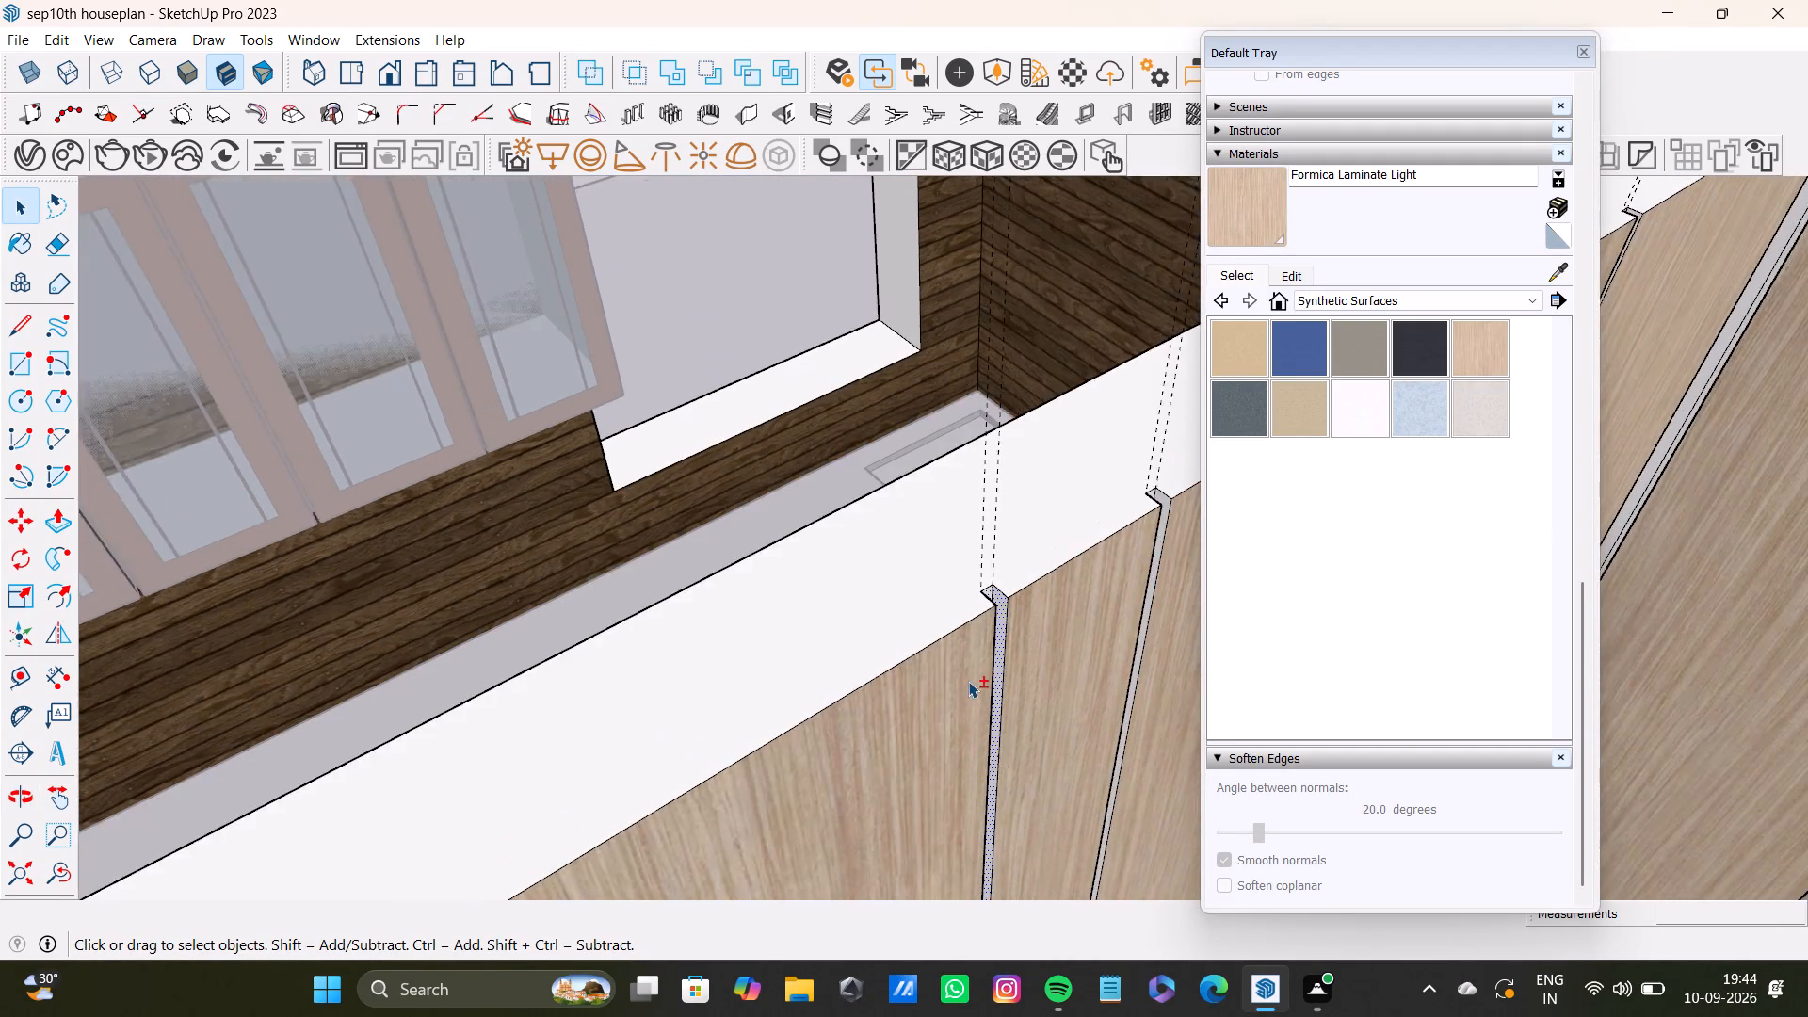
pyautogui.keyDown('shift'); pyautogui.scroll(-2, 968, 681); pyautogui.keyUp('shift')
pyautogui.keyDown('shift'); pyautogui.scroll(7, 1032, 538); pyautogui.keyUp('shift')
pyautogui.keyDown('shift'); pyautogui.moveTo(1136, 599); pyautogui.dragTo(796, 690, button='middle'); pyautogui.keyUp('shift')
pyautogui.keyDown('shift'); pyautogui.scroll(11, 797, 642); pyautogui.keyUp('shift')
pyautogui.keyDown('shift'); pyautogui.click(808, 676); pyautogui.keyUp('shift')
pyautogui.keyDown('shift'); pyautogui.click(755, 631); pyautogui.keyUp('shift')
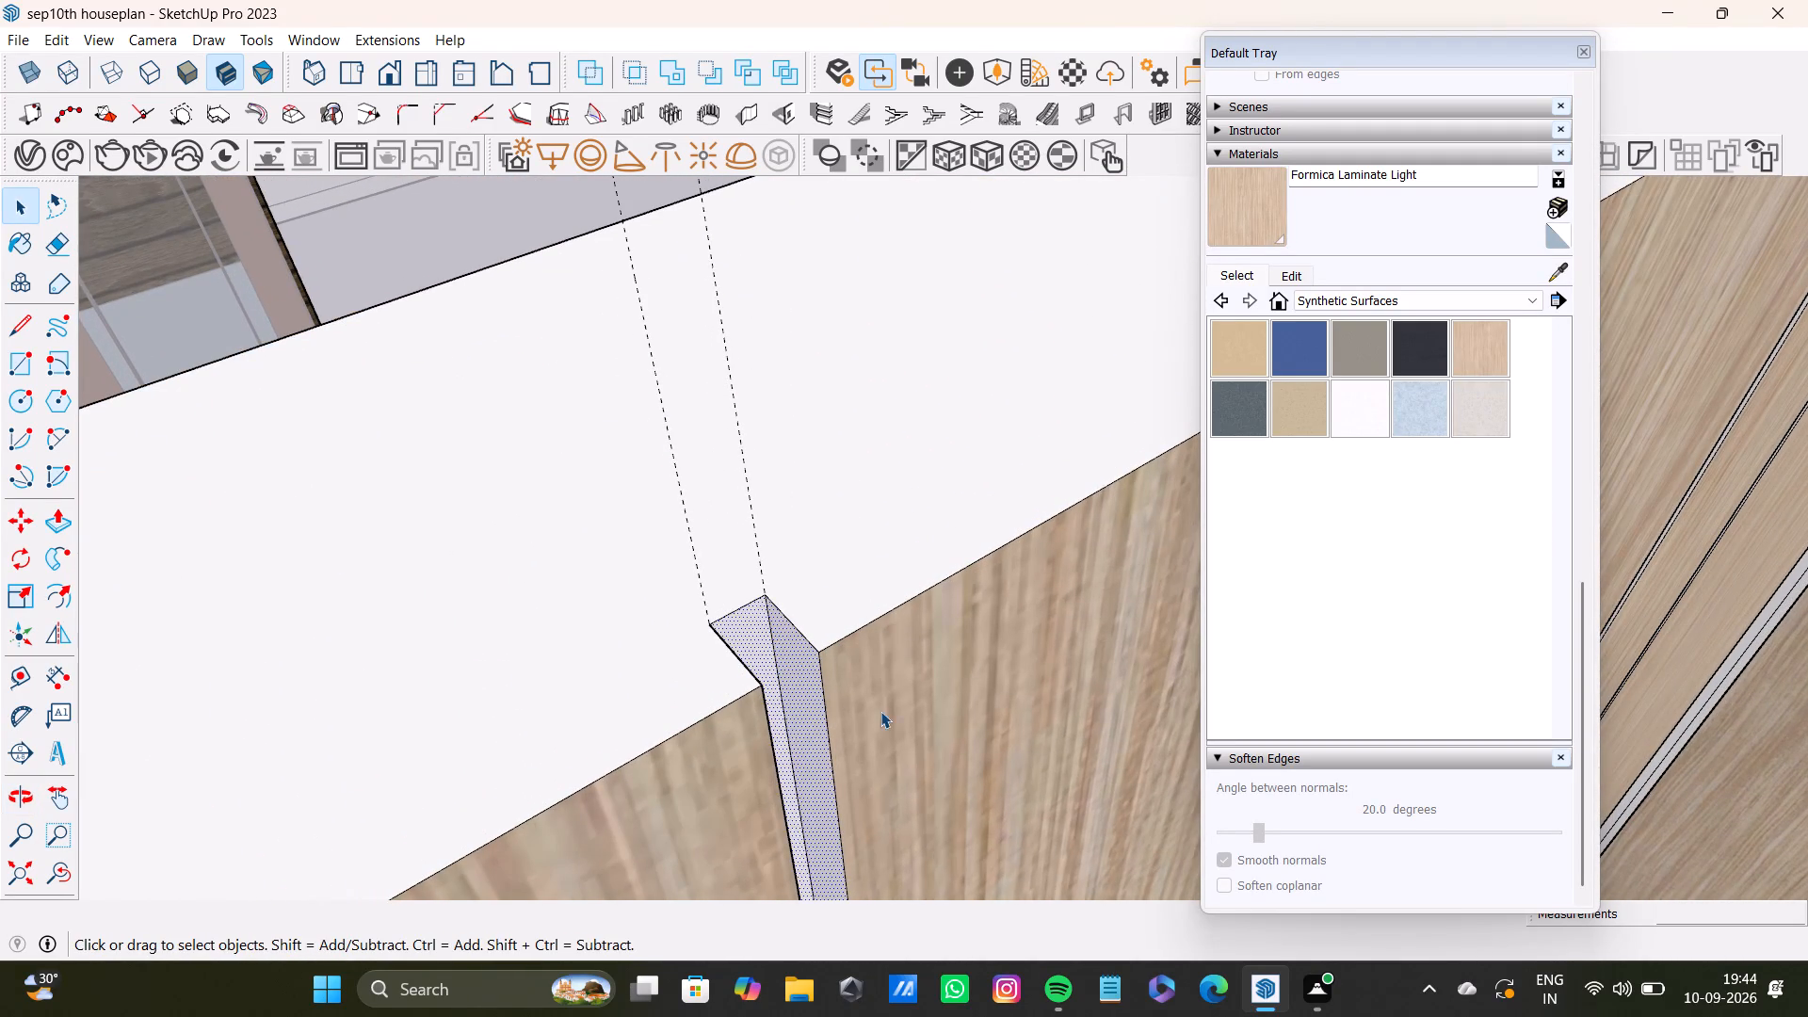
pyautogui.moveTo(870, 714); pyautogui.dragTo(310, 678, button='middle')
pyautogui.keyDown('shift'); pyautogui.scroll(2, 514, 589); pyautogui.keyUp('shift')
pyautogui.keyDown('shift'); pyautogui.click(721, 431); pyautogui.keyUp('shift')
# Add the back and both side faces of the third full-height groove past the cabinet-side opening to the selection.
pyautogui.keyDown('shift'); pyautogui.scroll(-11, 695, 514); pyautogui.keyUp('shift')
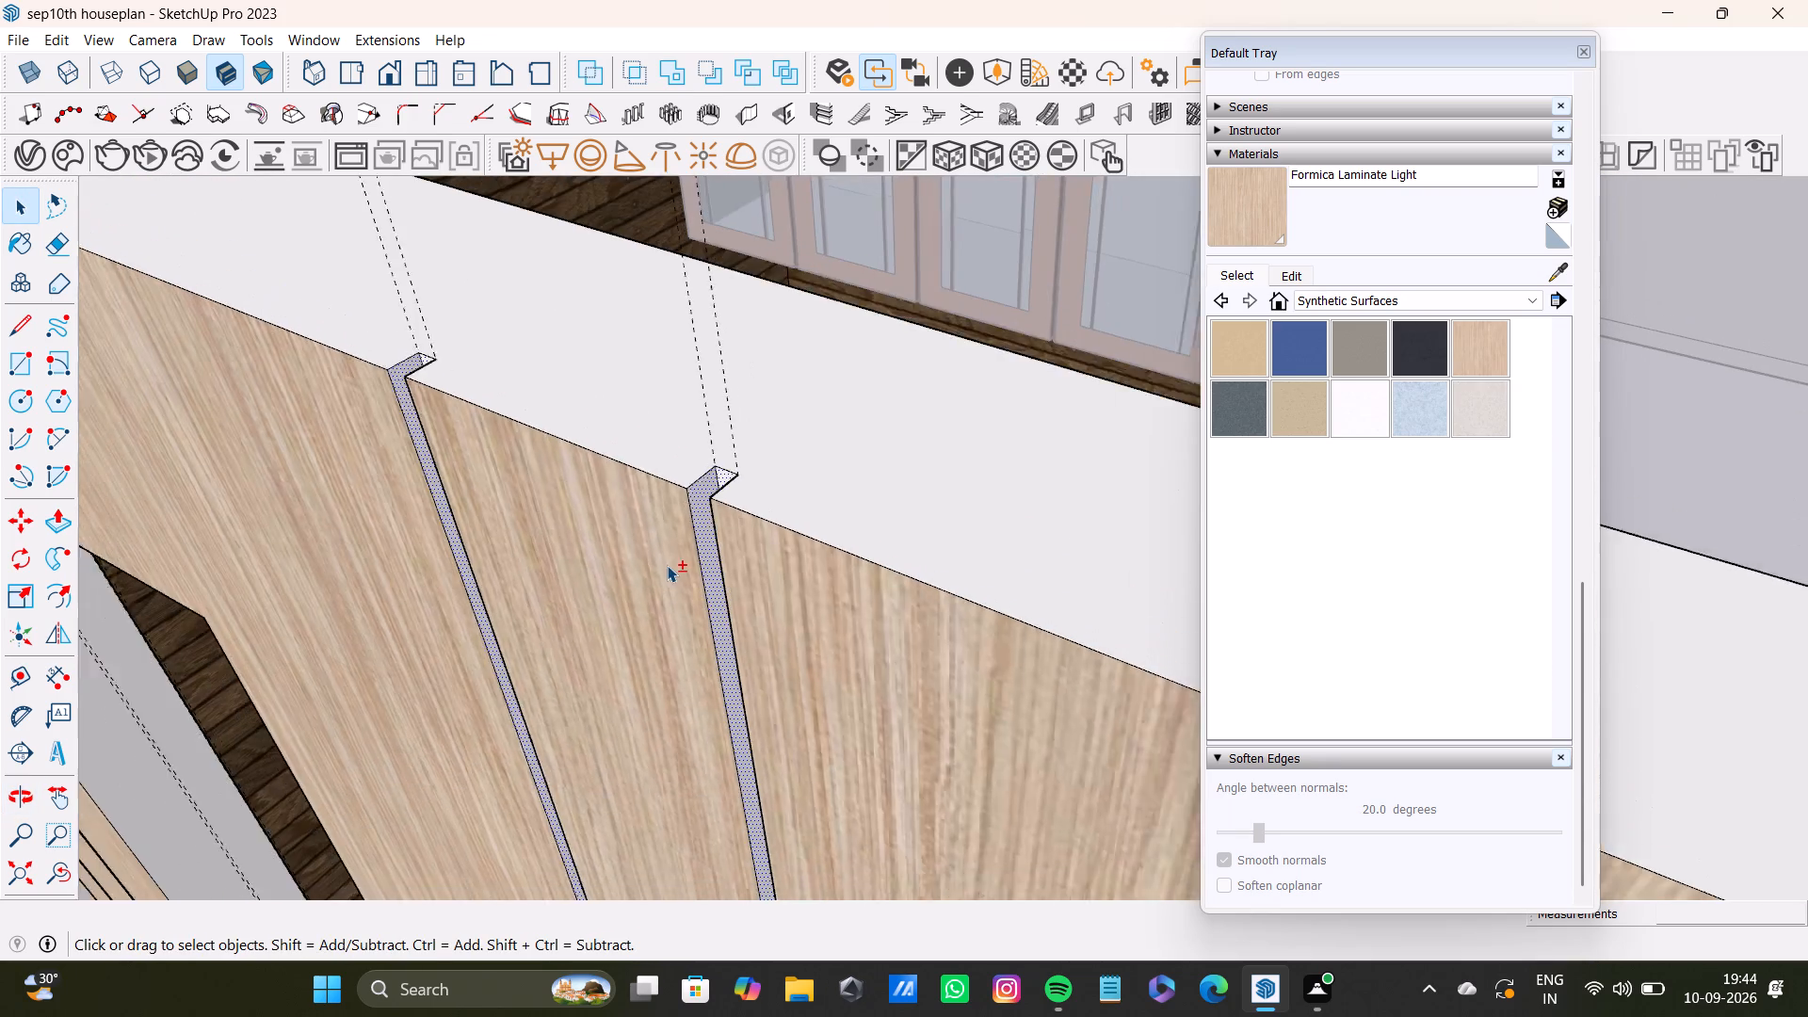
pyautogui.keyDown('shift'); pyautogui.scroll(-2, 667, 565); pyautogui.keyUp('shift')
pyautogui.keyDown('shift'); pyautogui.moveTo(633, 622); pyautogui.dragTo(280, 528, button='middle'); pyautogui.keyUp('shift')
pyautogui.moveTo(279, 550); pyautogui.dragTo(792, 573, button='middle')
pyautogui.keyDown('shift'); pyautogui.moveTo(794, 571); pyautogui.dragTo(187, 582, button='middle'); pyautogui.keyUp('shift')
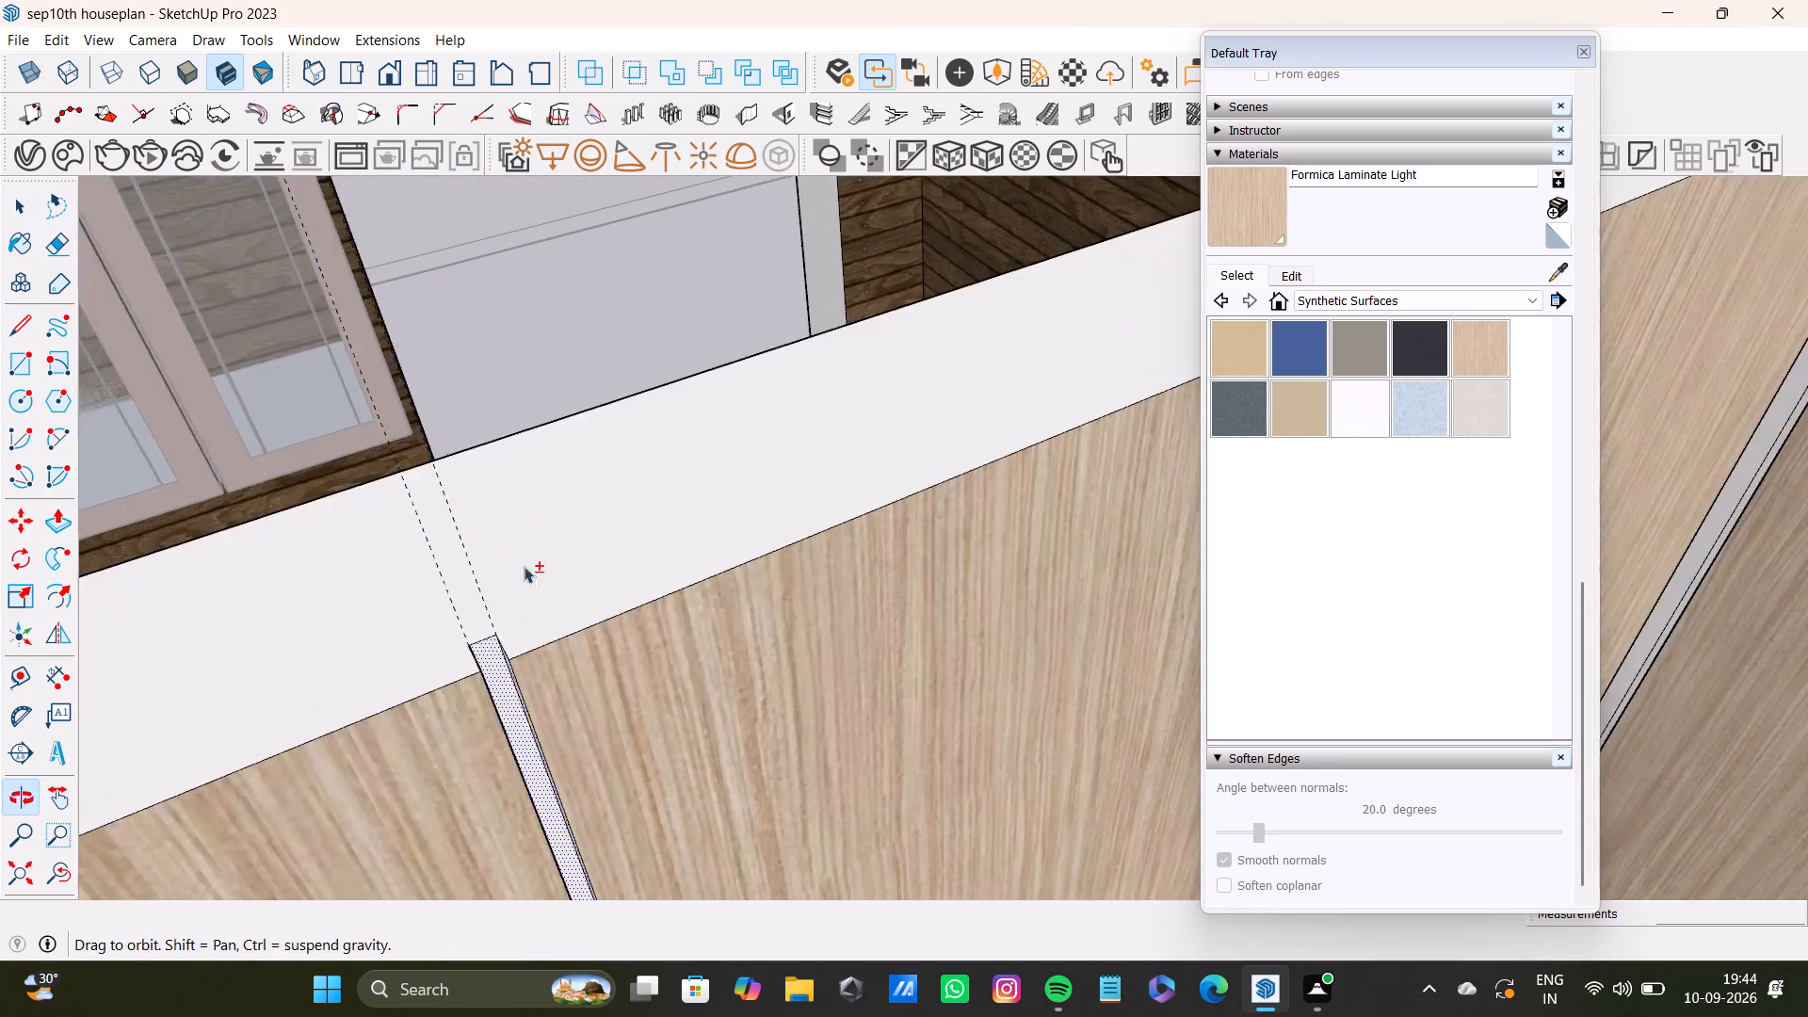
pyautogui.keyDown('shift'); pyautogui.scroll(-7, 601, 557); pyautogui.keyUp('shift')
pyautogui.keyDown('shift'); pyautogui.scroll(1, 901, 499); pyautogui.keyUp('shift')
pyautogui.keyDown('shift'); pyautogui.moveTo(901, 499); pyautogui.dragTo(633, 551, button='middle'); pyautogui.keyUp('shift')
pyautogui.keyDown('shift'); pyautogui.scroll(16, 858, 517); pyautogui.keyUp('shift')
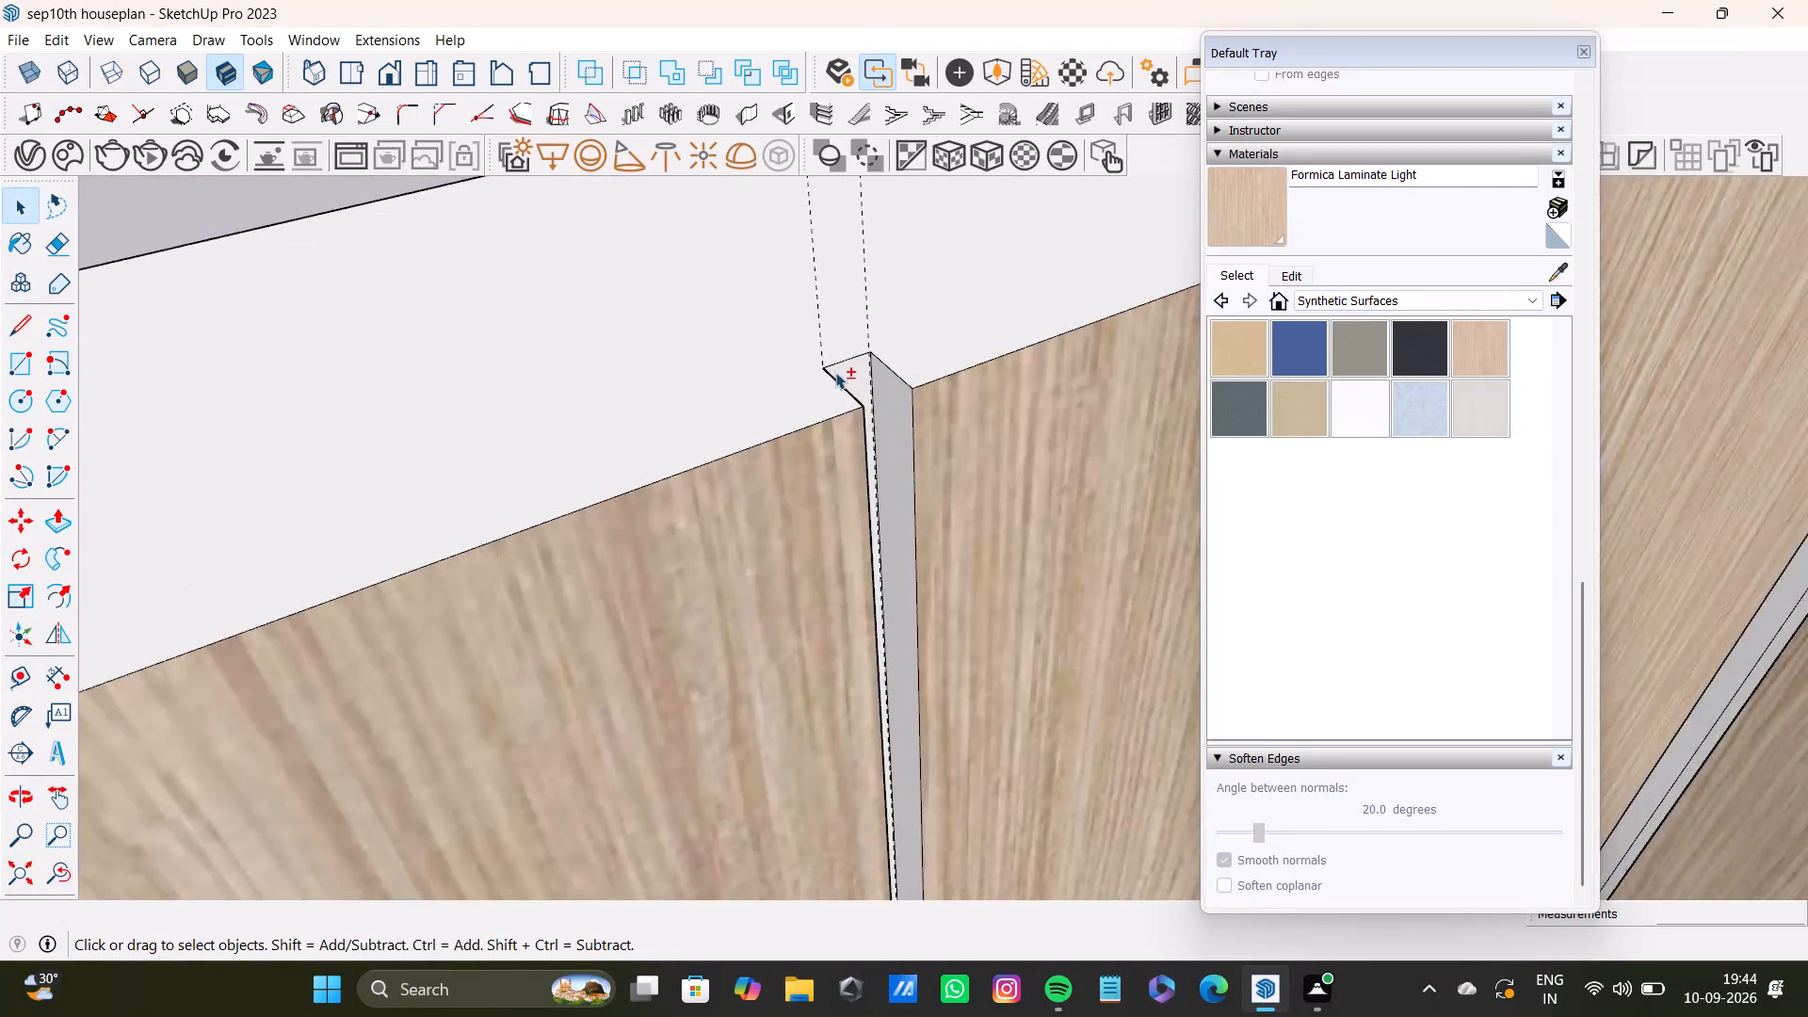
pyautogui.keyDown('shift'); pyautogui.scroll(6, 835, 372); pyautogui.keyUp('shift')
pyautogui.keyDown('shift'); pyautogui.click(873, 372); pyautogui.keyUp('shift')
pyautogui.keyDown('shift'); pyautogui.click(940, 390); pyautogui.keyUp('shift')
pyautogui.moveTo(986, 424); pyautogui.dragTo(469, 516, button='middle')
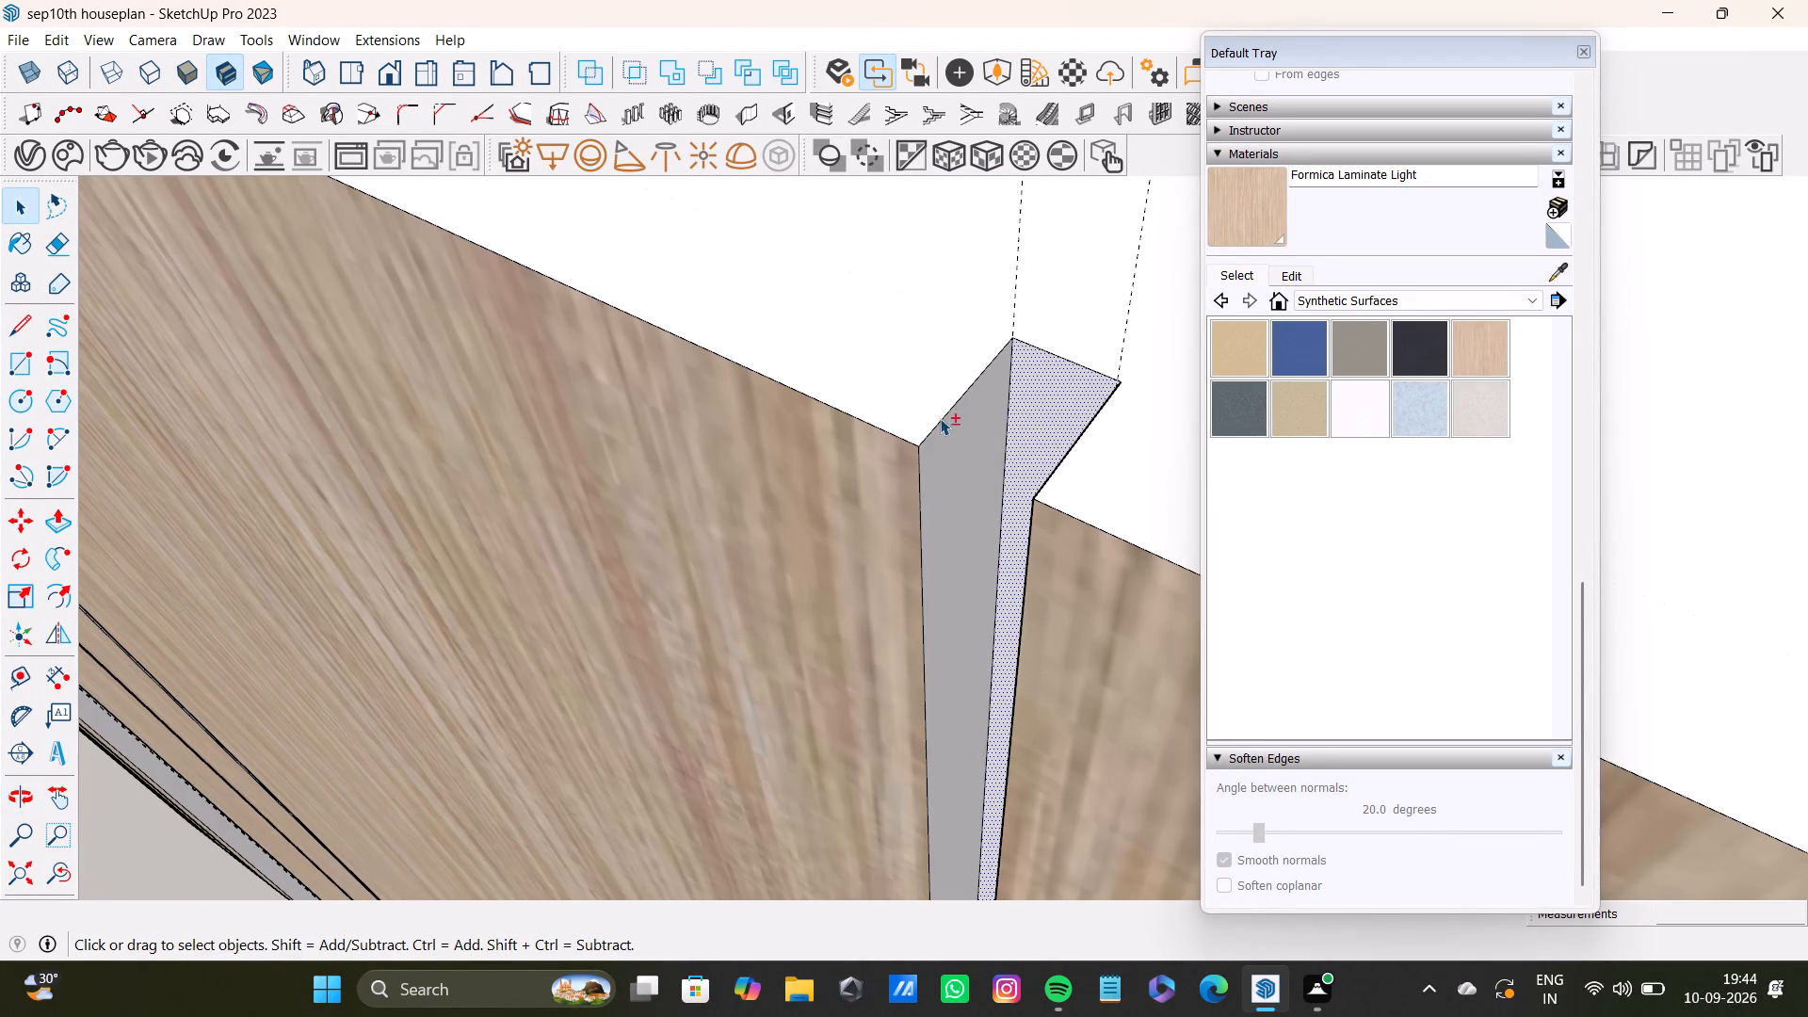
pyautogui.keyDown('shift'); pyautogui.click(970, 430); pyautogui.keyUp('shift')
# Add the back and both side faces of the last full-height groove before the corner groove to the selection.
pyautogui.keyDown('shift'); pyautogui.scroll(-16, 933, 444); pyautogui.keyUp('shift')
pyautogui.keyDown('shift'); pyautogui.moveTo(926, 530); pyautogui.dragTo(416, 669, button='middle'); pyautogui.keyUp('shift')
pyautogui.keyDown('shift'); pyautogui.moveTo(405, 670); pyautogui.dragTo(647, 398, button='middle'); pyautogui.keyUp('shift')
pyautogui.keyDown('shift'); pyautogui.scroll(12, 969, 541); pyautogui.keyUp('shift')
pyautogui.keyDown('shift'); pyautogui.click(897, 459); pyautogui.keyUp('shift')
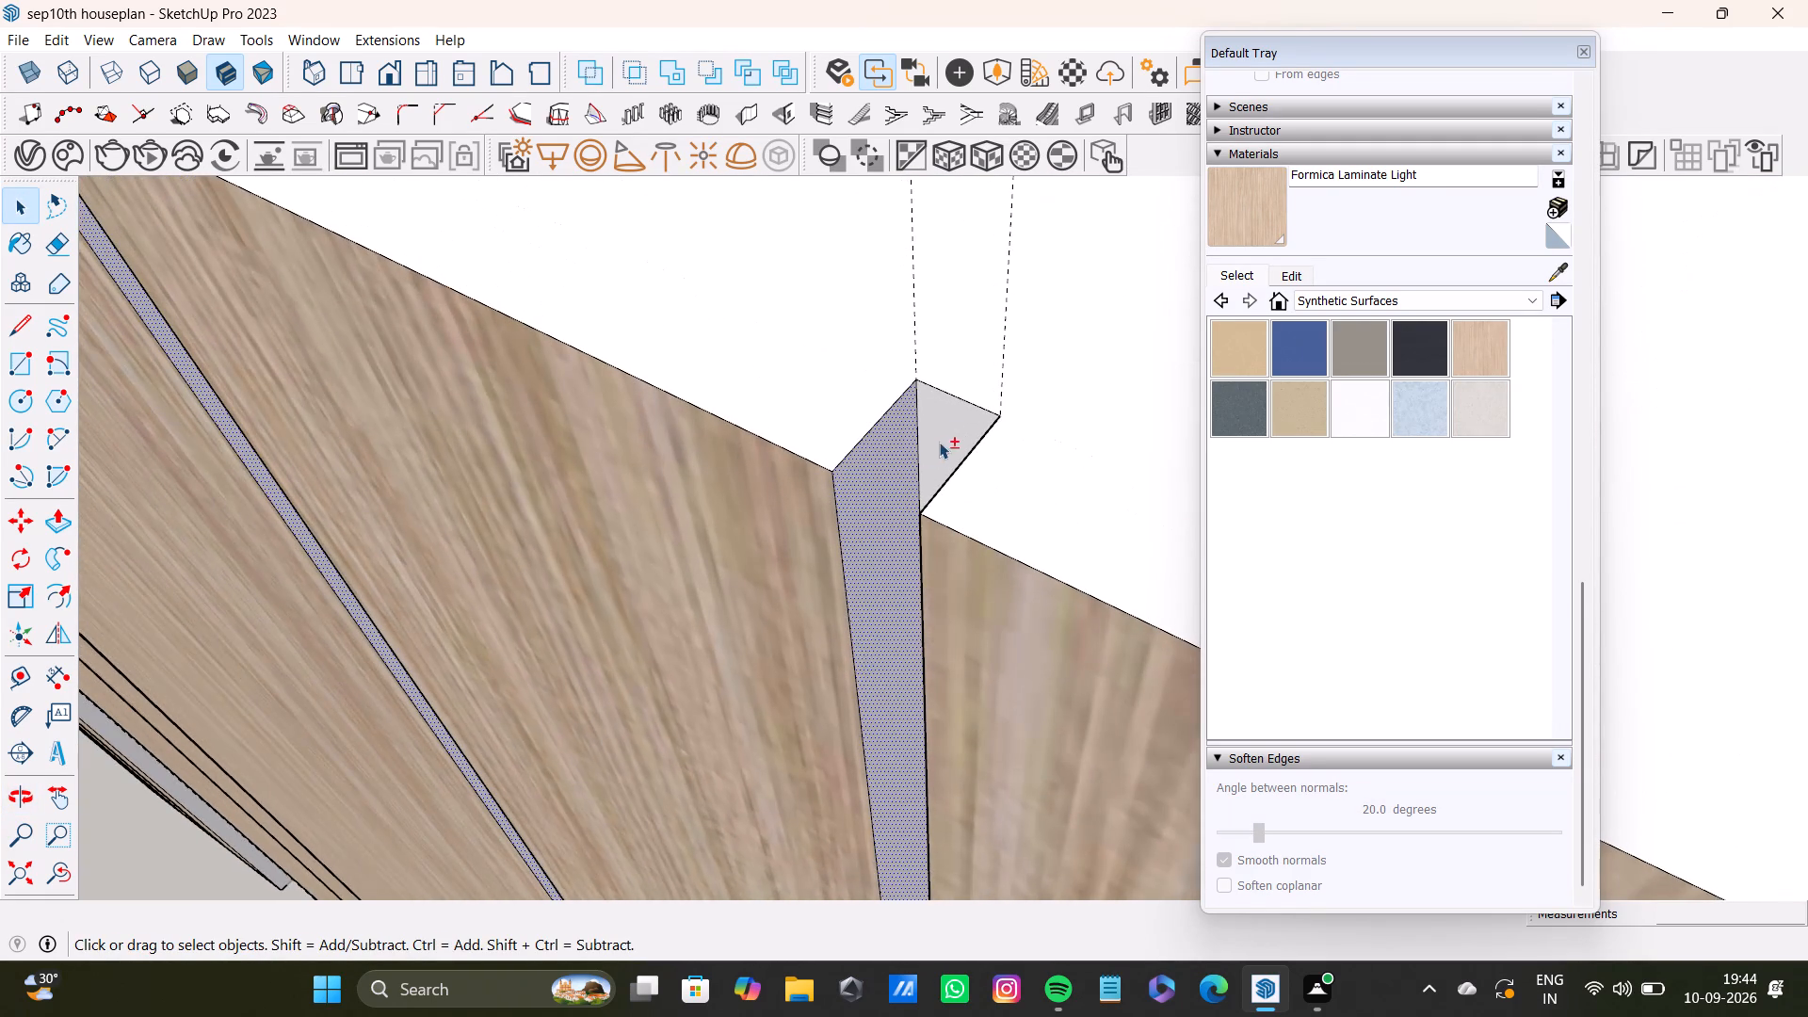
pyautogui.keyDown('shift'); pyautogui.click(956, 422); pyautogui.keyUp('shift')
pyautogui.scroll(1, 899, 640)
pyautogui.moveTo(903, 638); pyautogui.dragTo(1273, 602, button='middle')
pyautogui.keyDown('shift'); pyautogui.click(1086, 442); pyautogui.keyUp('shift')
# Add the back faces on both walls and the adjoining wall's narrow side face in the corner groove to the selection.
pyautogui.keyDown('shift'); pyautogui.scroll(-8, 1076, 441); pyautogui.keyUp('shift')
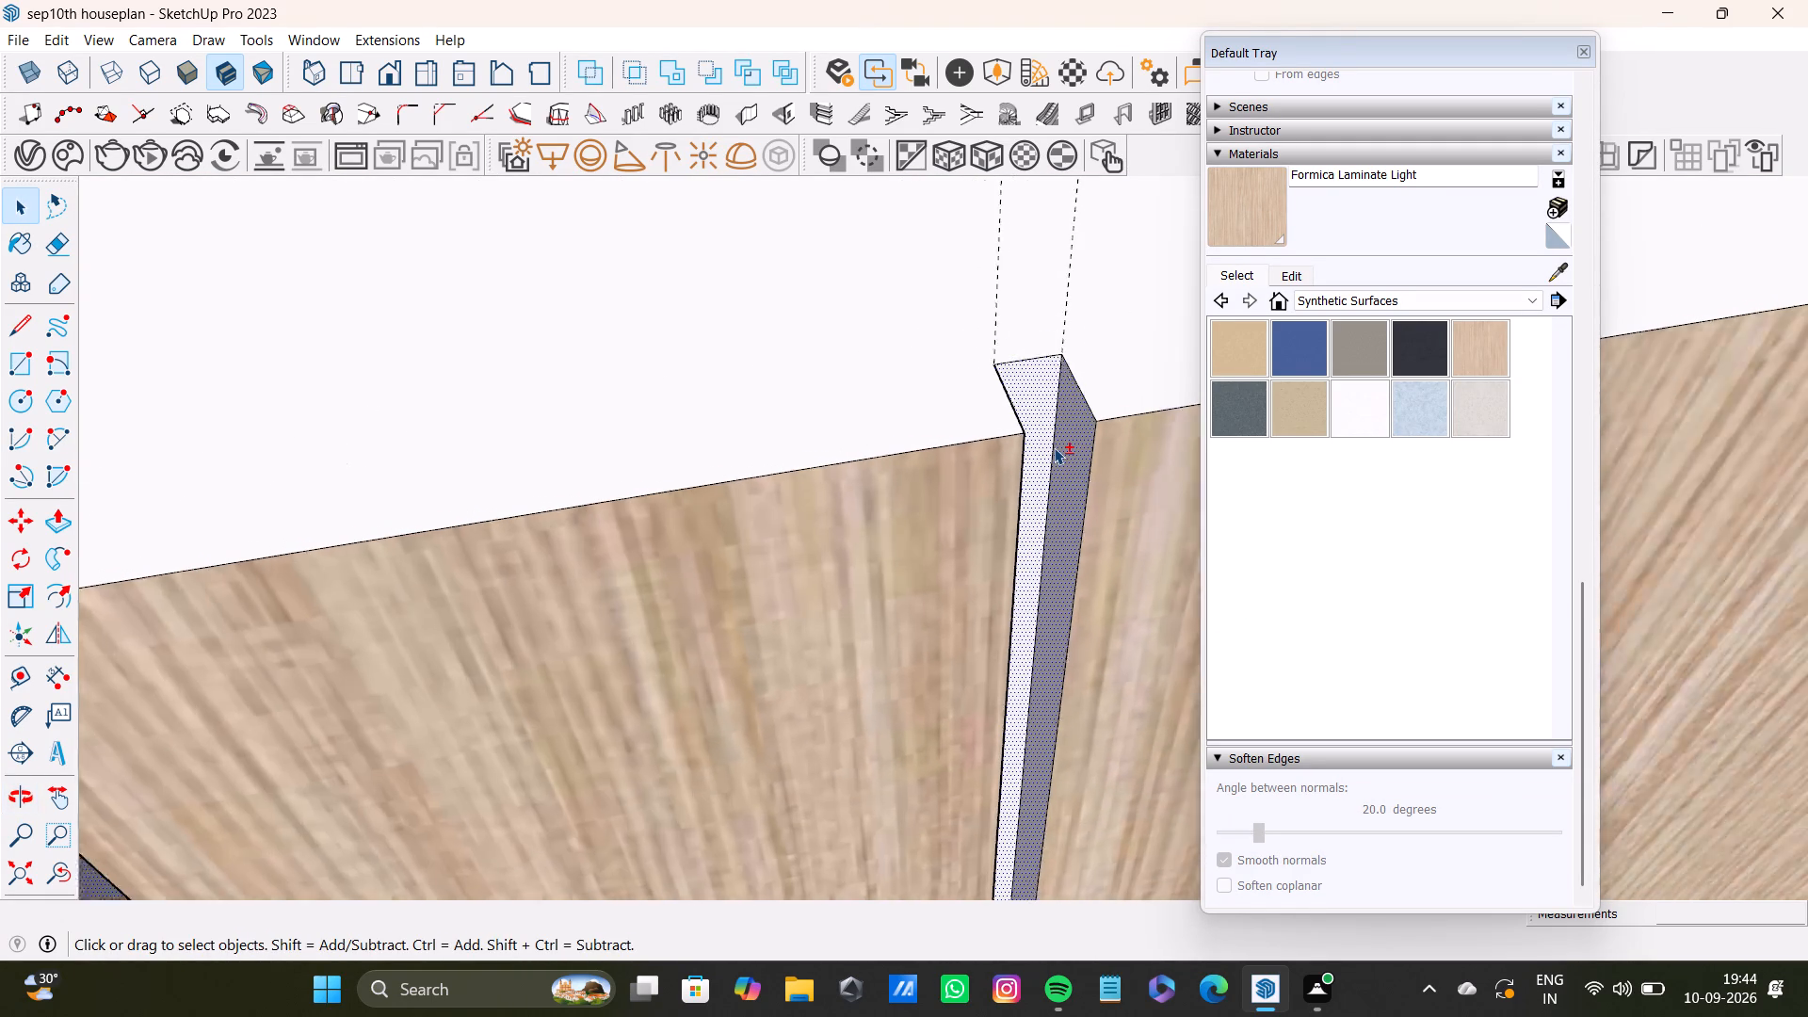
pyautogui.keyDown('shift'); pyautogui.scroll(-12, 1043, 450); pyautogui.keyUp('shift')
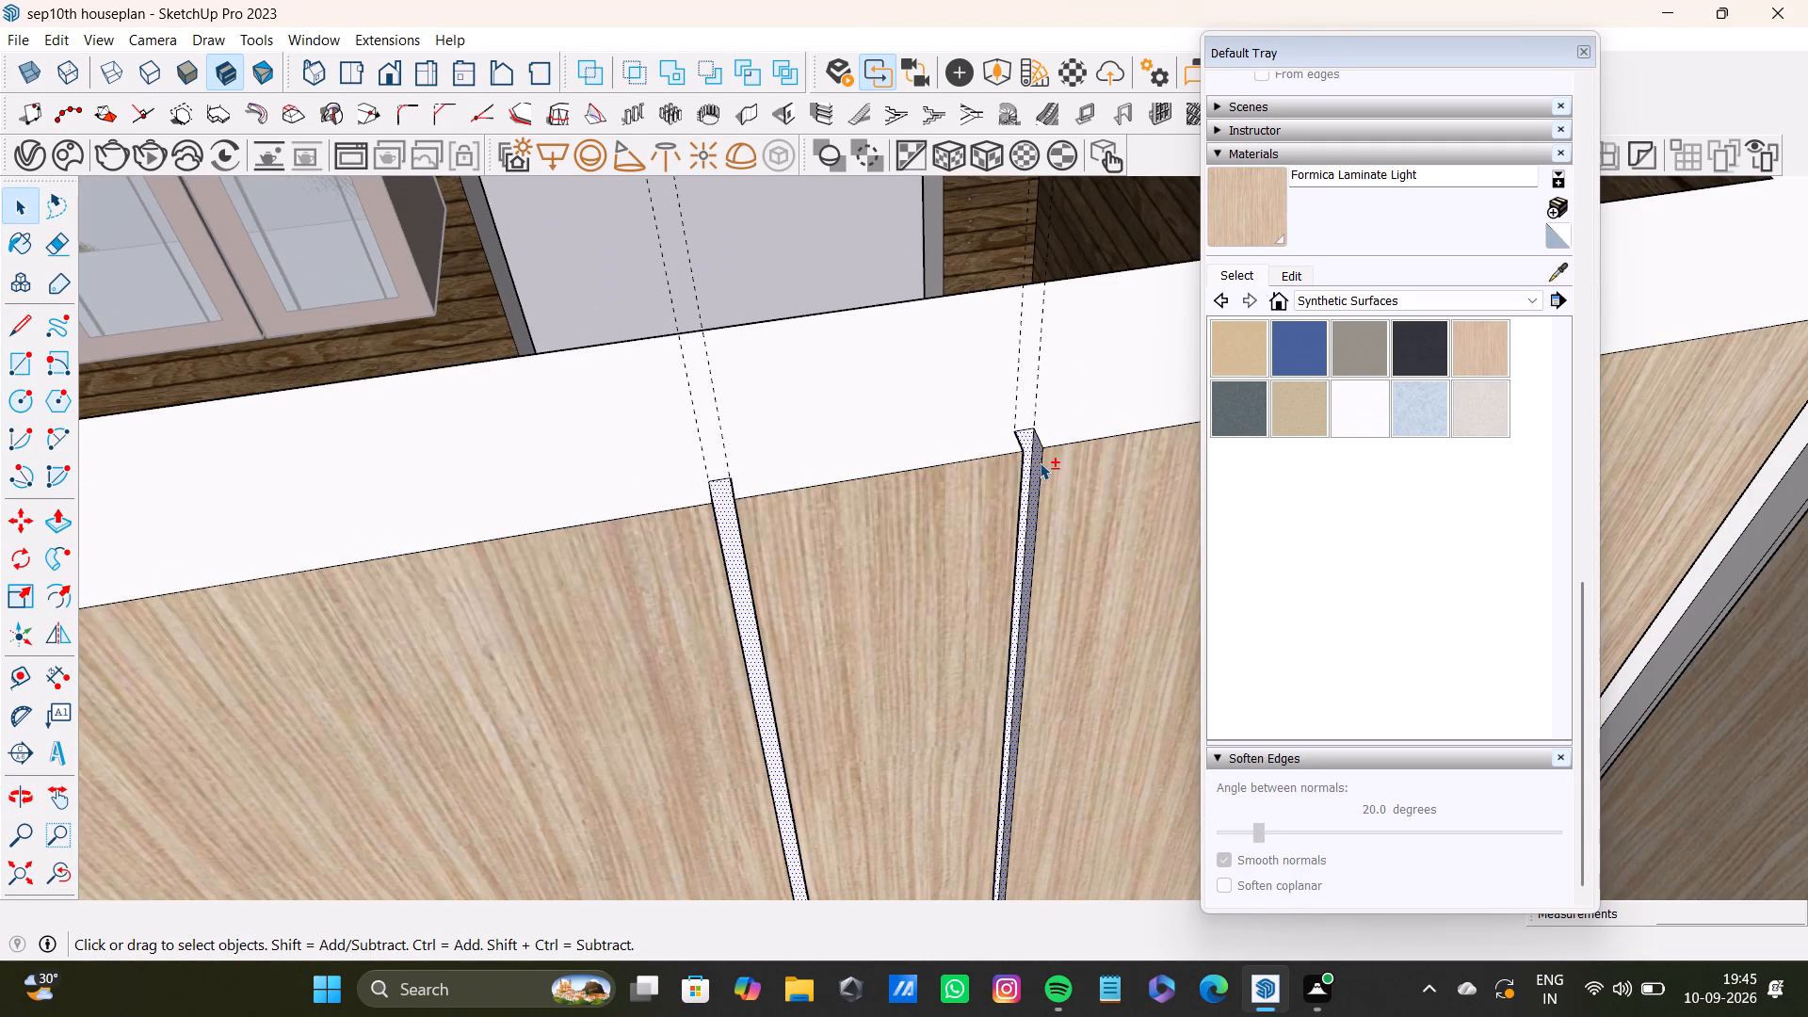
pyautogui.keyDown('shift'); pyautogui.moveTo(1035, 464); pyautogui.dragTo(86, 599, button='middle'); pyautogui.keyUp('shift')
pyautogui.keyDown('shift'); pyautogui.scroll(3, 479, 549); pyautogui.keyUp('shift')
pyautogui.keyDown('shift'); pyautogui.moveTo(722, 497); pyautogui.dragTo(223, 580, button='middle'); pyautogui.keyUp('shift')
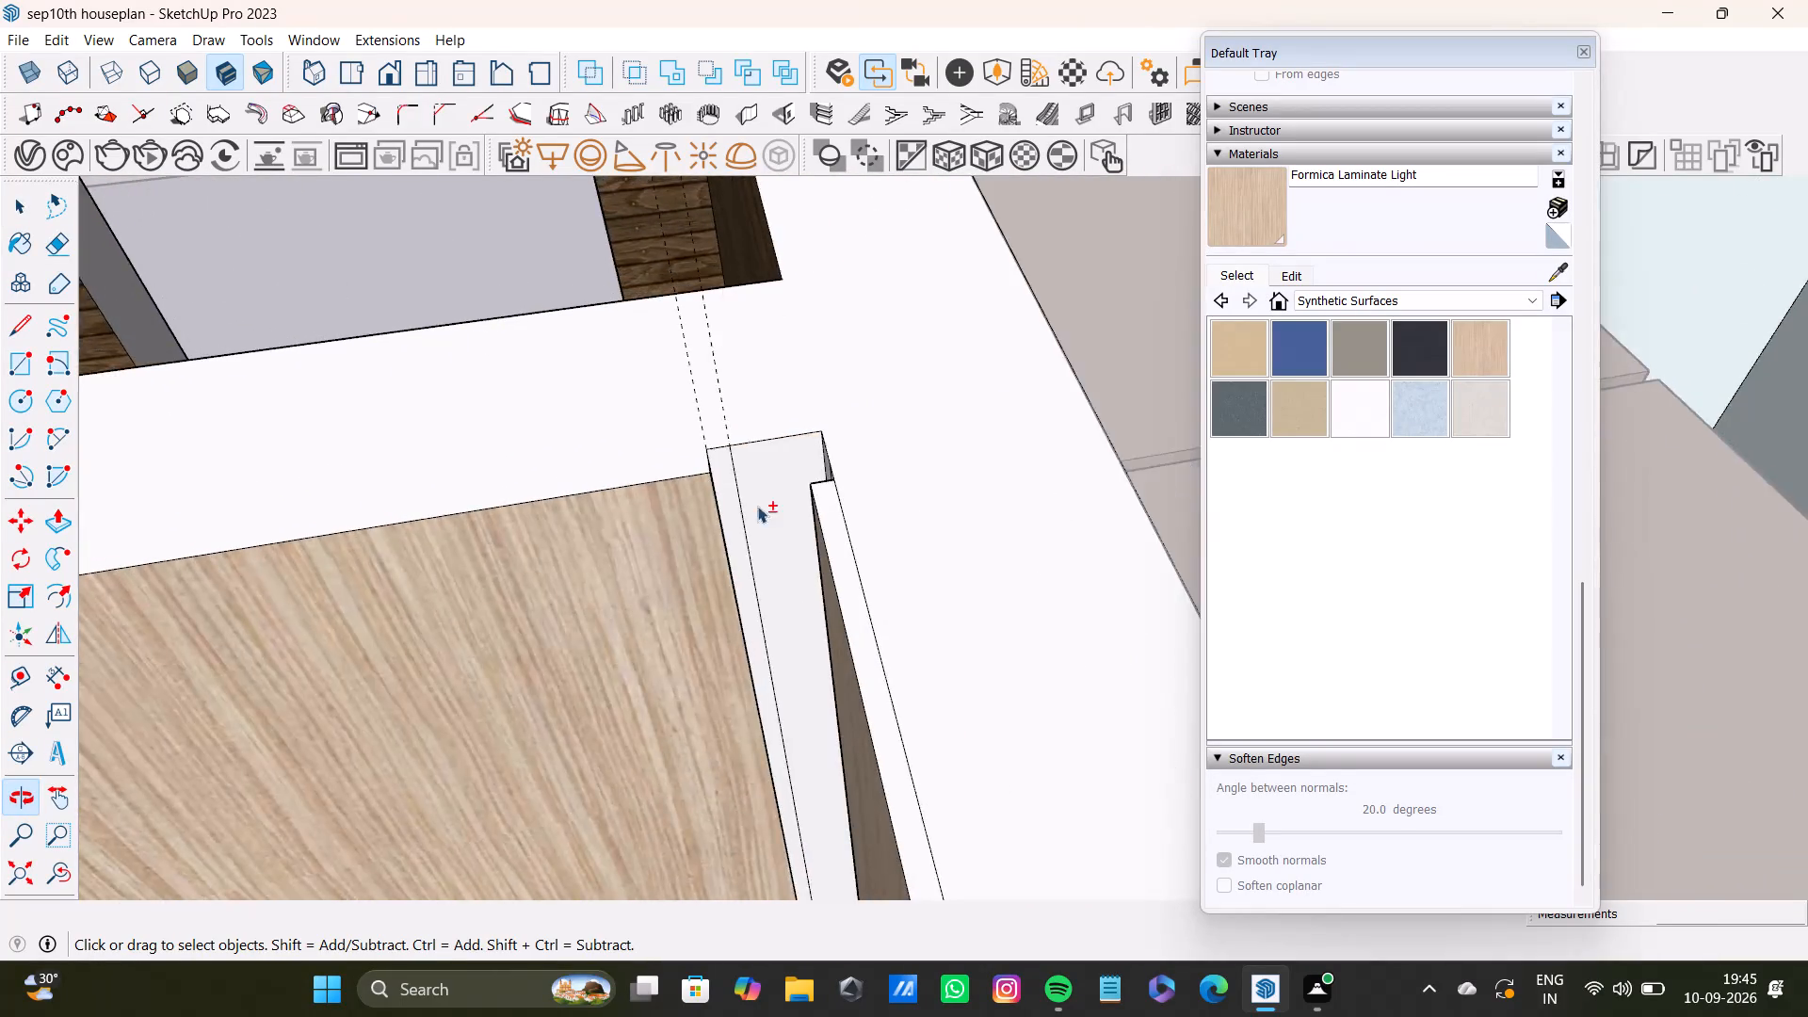
pyautogui.keyDown('shift'); pyautogui.scroll(11, 783, 494); pyautogui.keyUp('shift')
pyautogui.keyDown('shift'); pyautogui.click(701, 470); pyautogui.keyUp('shift')
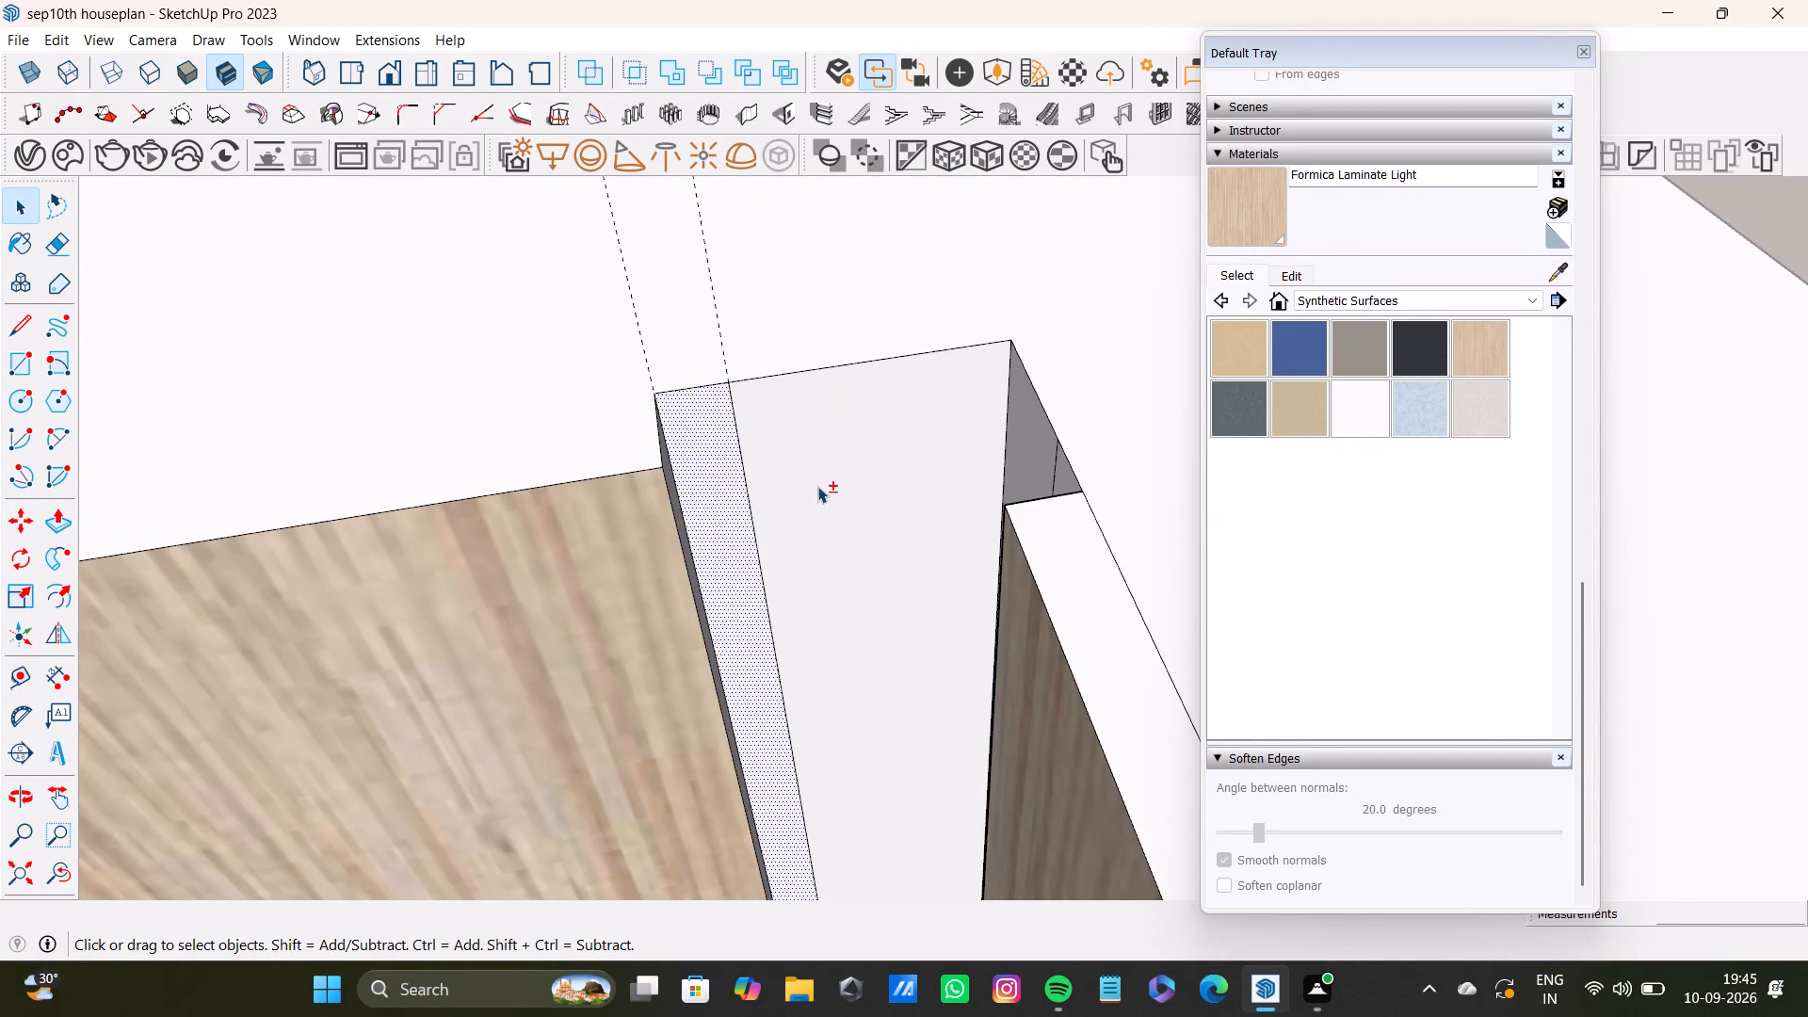
pyautogui.keyDown('shift'); pyautogui.click(821, 487); pyautogui.keyUp('shift')
pyautogui.moveTo(667, 608); pyautogui.dragTo(1084, 650, button='middle')
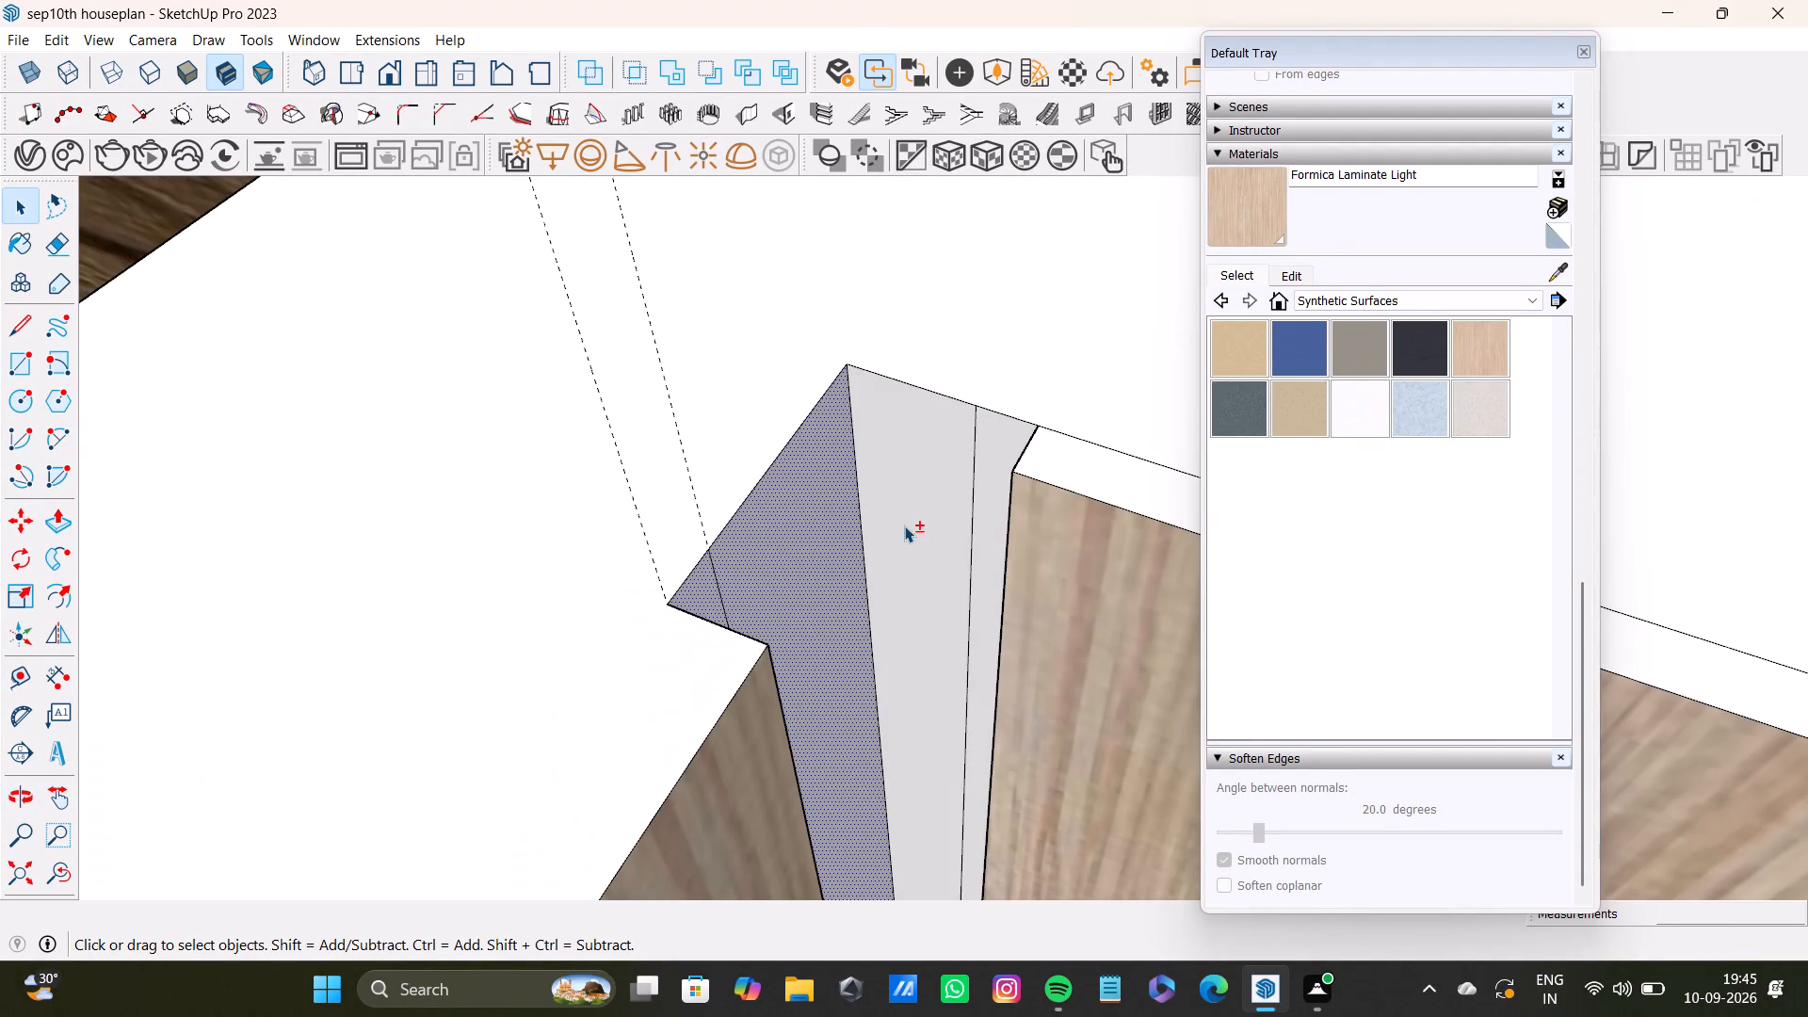
pyautogui.keyDown('shift'); pyautogui.click(906, 500); pyautogui.keyUp('shift')
pyautogui.keyDown('shift'); pyautogui.click(1004, 476); pyautogui.keyUp('shift')
# Add the remaining narrow side face of the corner groove, at the end of the first wall's panelling, to the selection.
pyautogui.keyDown('shift'); pyautogui.scroll(-6, 974, 504); pyautogui.keyUp('shift')
pyautogui.keyDown('shift'); pyautogui.moveTo(990, 702); pyautogui.dragTo(987, 707, button='middle'); pyautogui.keyUp('shift')
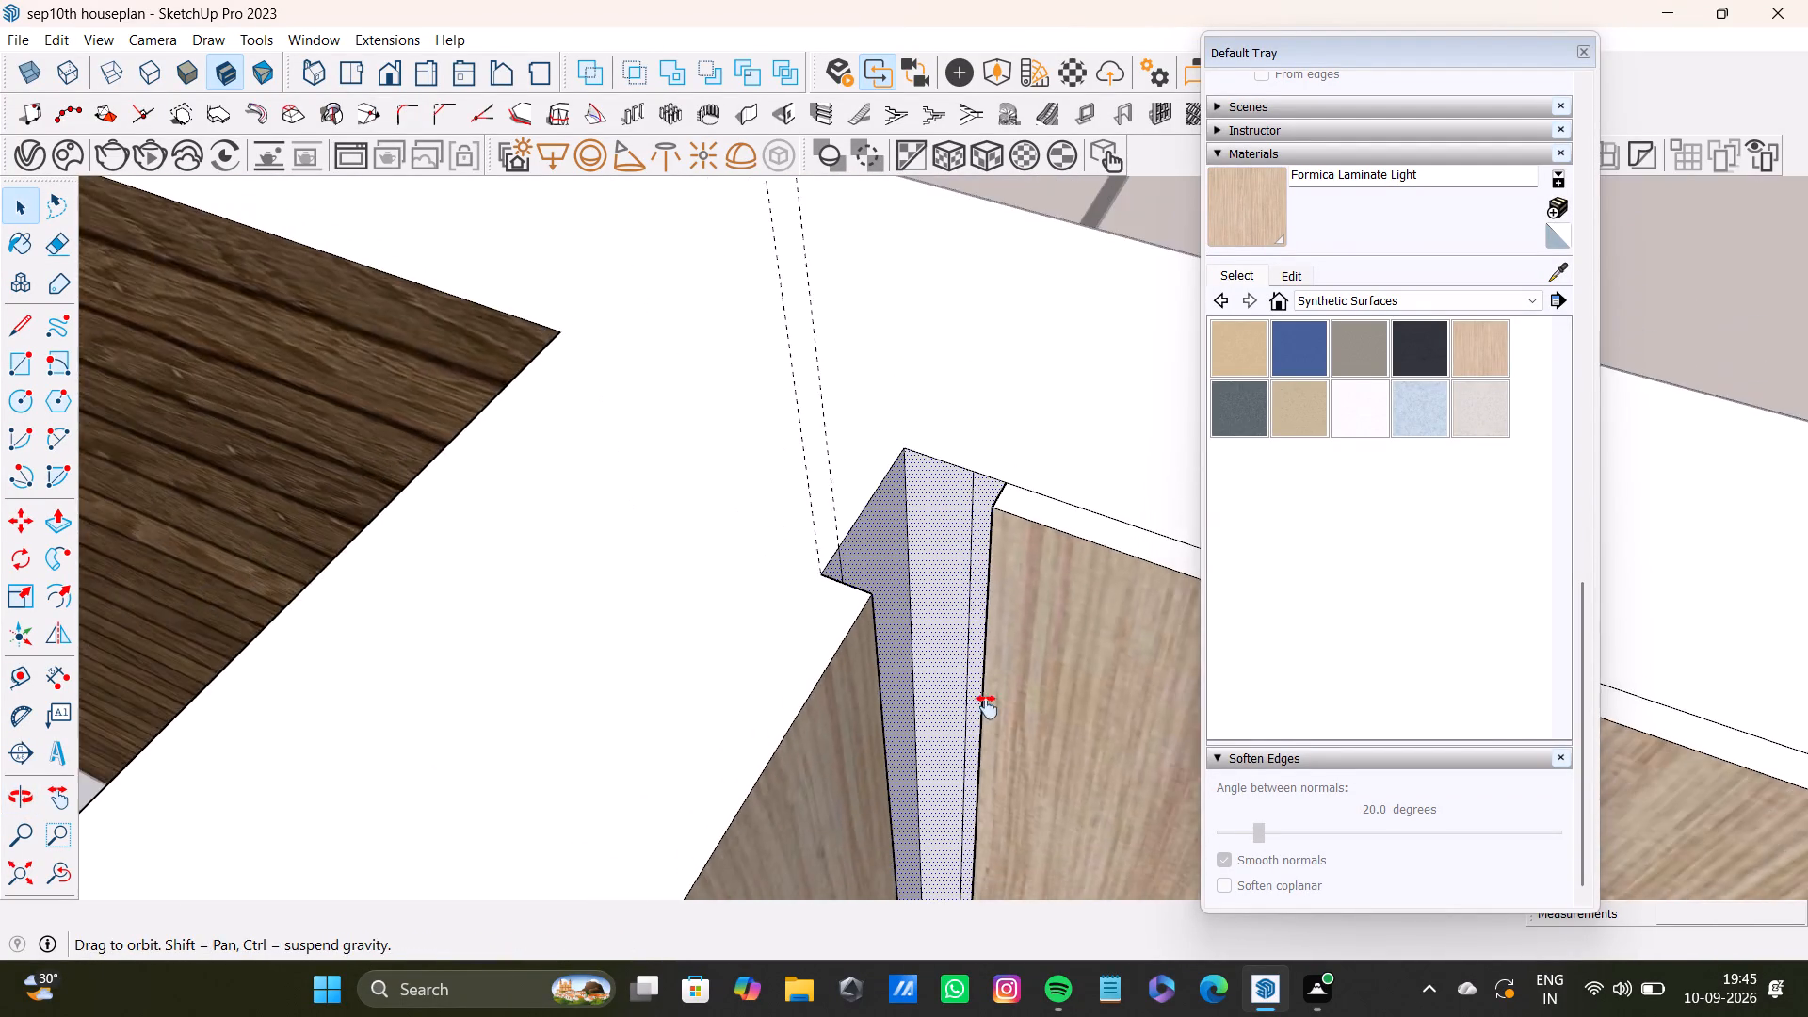
pyautogui.keyDown('shift'); pyautogui.moveTo(987, 707); pyautogui.dragTo(973, 755, button='middle'); pyautogui.keyUp('shift')
pyautogui.moveTo(971, 753); pyautogui.dragTo(386, 815, button='middle')
pyautogui.keyDown('shift'); pyautogui.moveTo(411, 517); pyautogui.dragTo(744, 799, button='middle'); pyautogui.keyUp('shift')
pyautogui.keyDown('shift'); pyautogui.scroll(3, 755, 684); pyautogui.keyUp('shift')
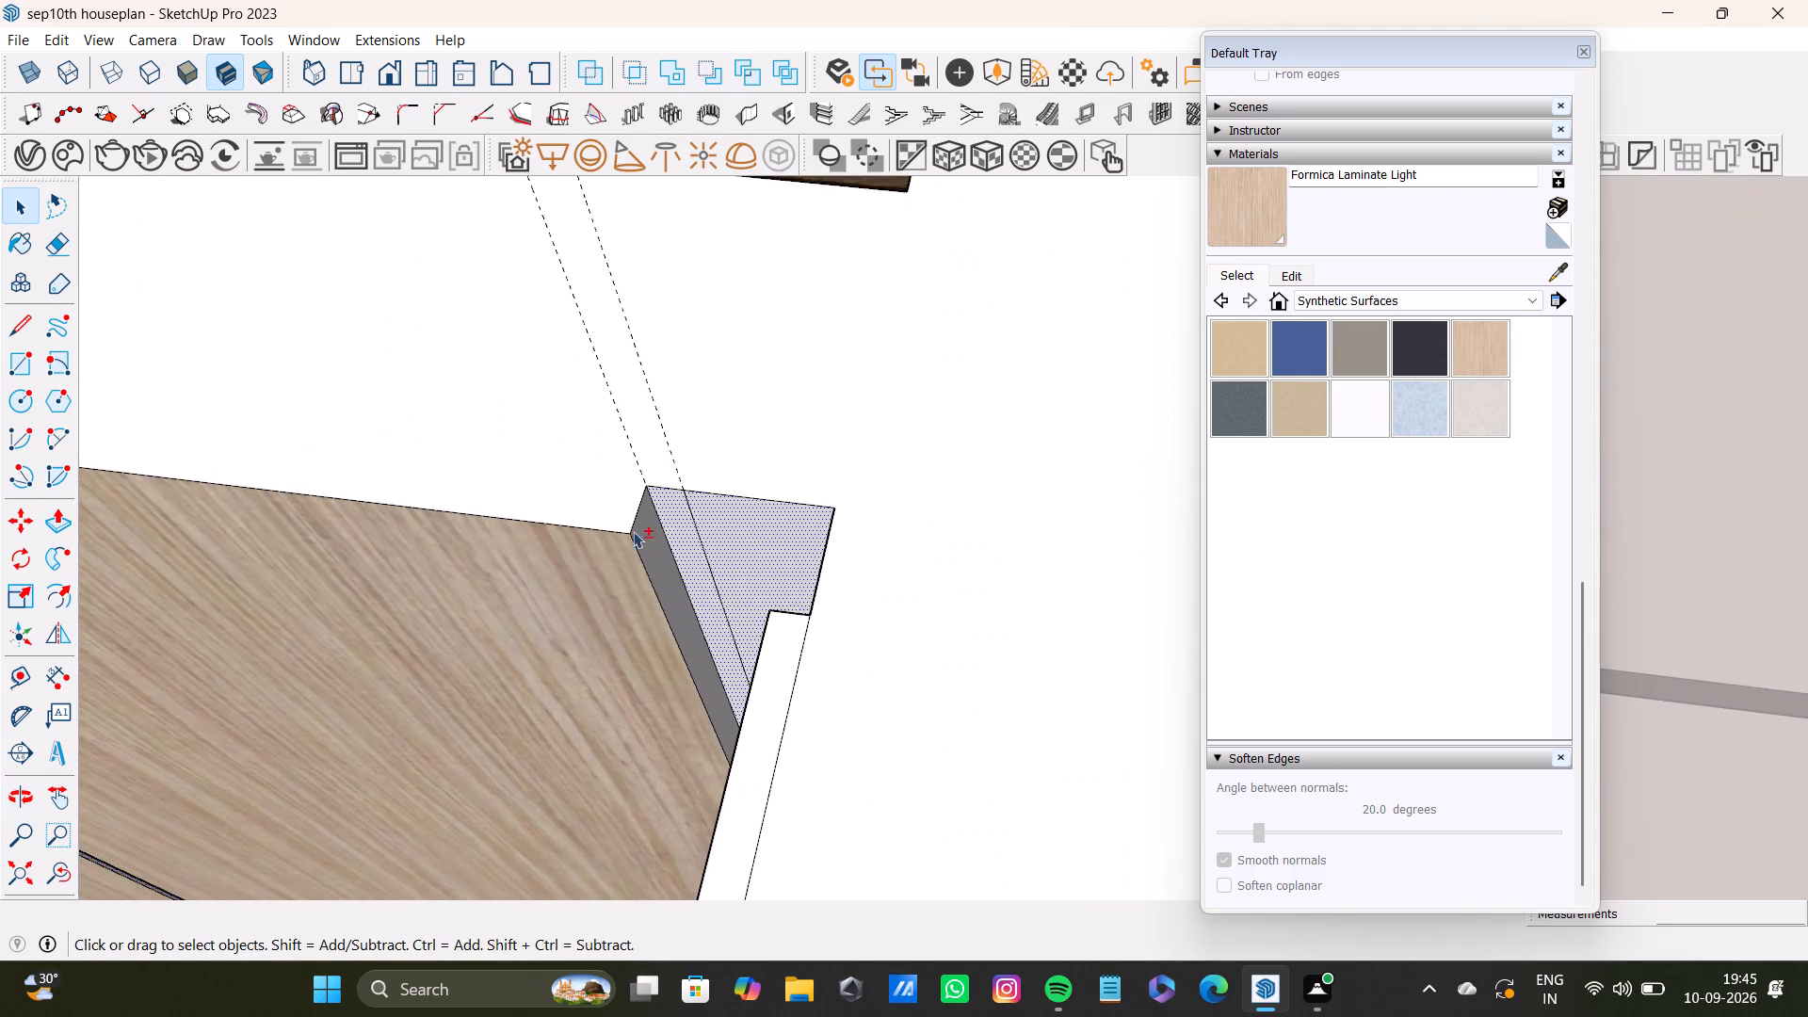
pyautogui.keyDown('shift'); pyautogui.scroll(6, 633, 531); pyautogui.keyUp('shift')
pyautogui.keyDown('shift'); pyautogui.click(686, 570); pyautogui.keyUp('shift')
# Add the back and both side faces of the first groove past the corner on the adjoining wall to the selection.
pyautogui.keyDown('shift'); pyautogui.scroll(-8, 654, 604); pyautogui.keyUp('shift')
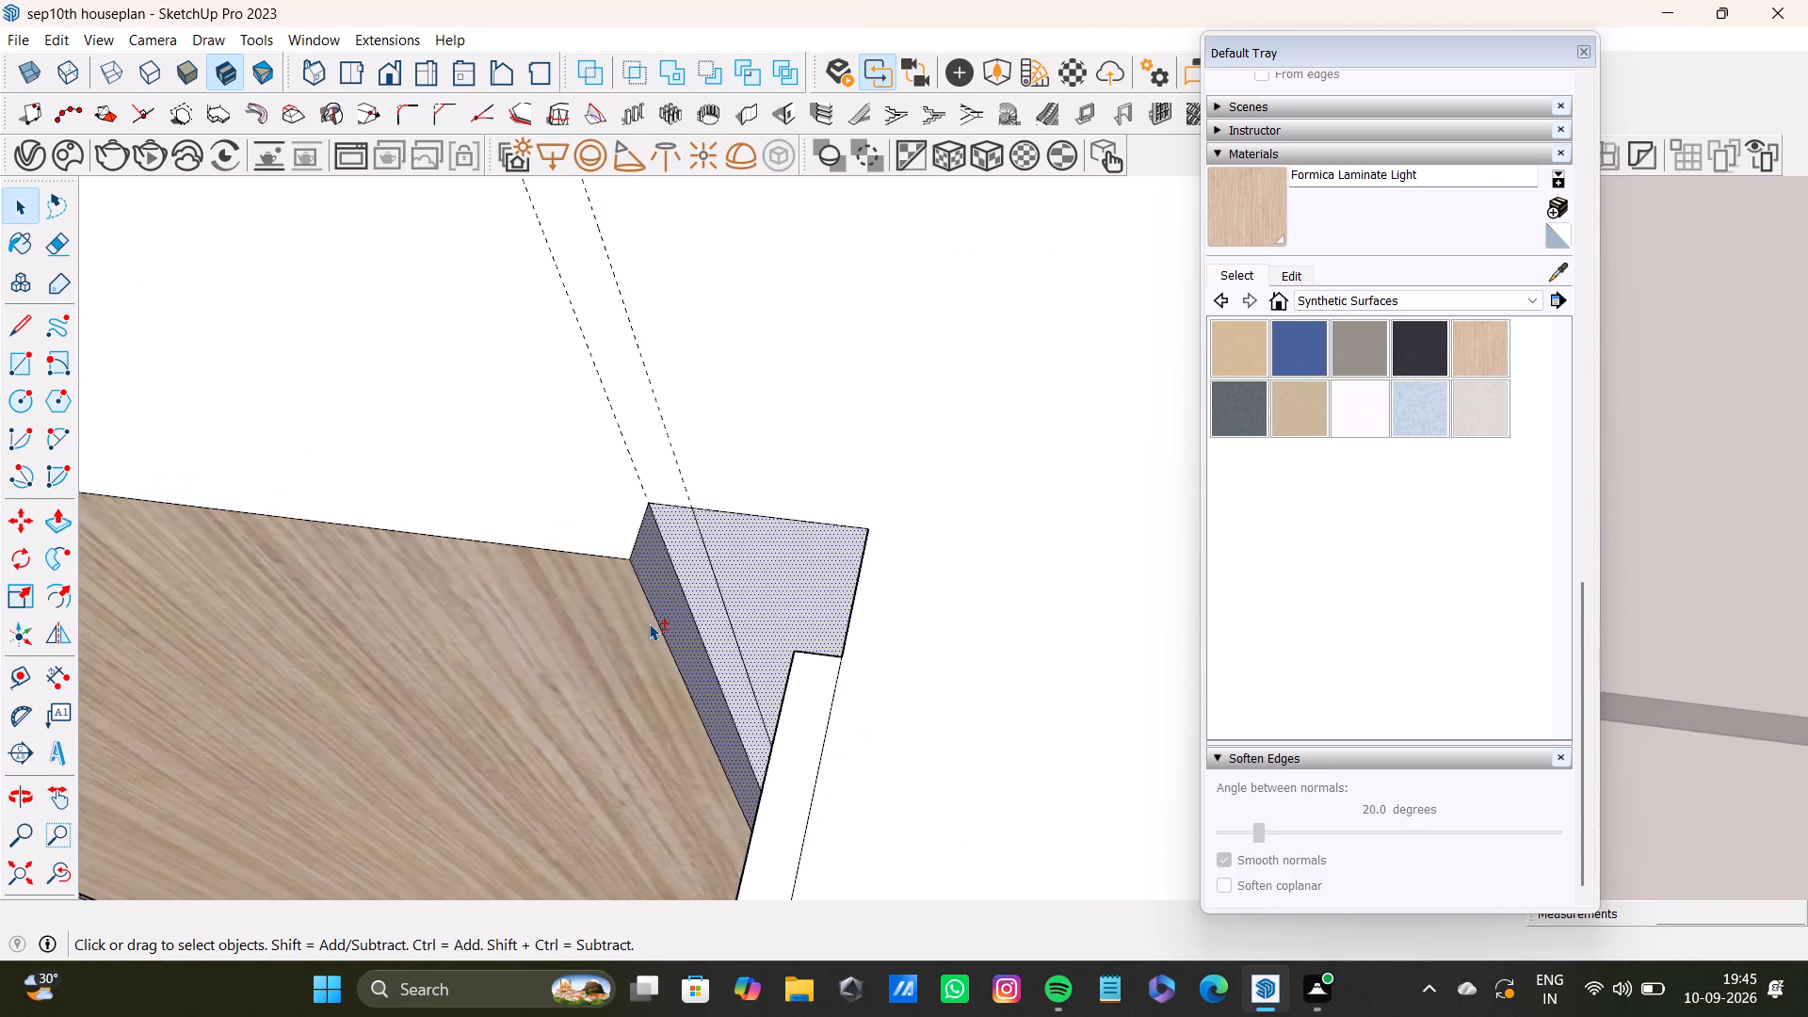
pyautogui.keyDown('shift'); pyautogui.scroll(-2, 649, 623); pyautogui.keyUp('shift')
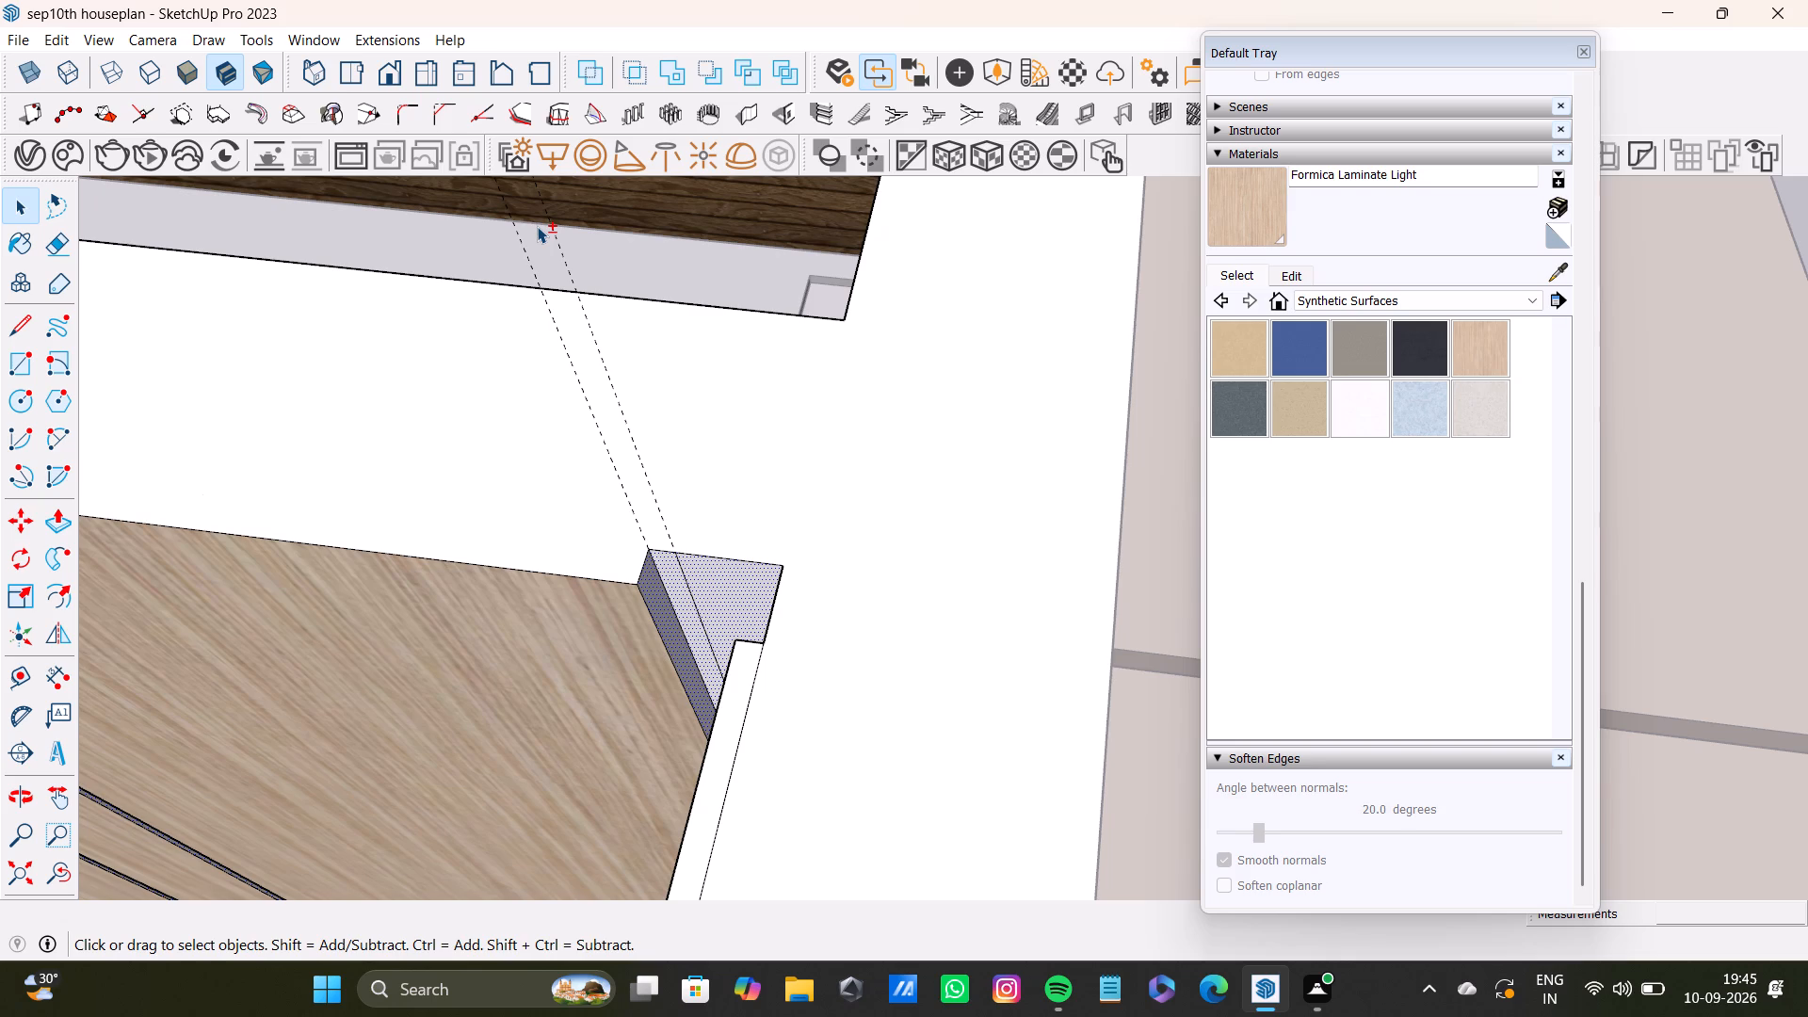
pyautogui.keyDown('shift'); pyautogui.scroll(-7, 386, 482); pyautogui.keyUp('shift')
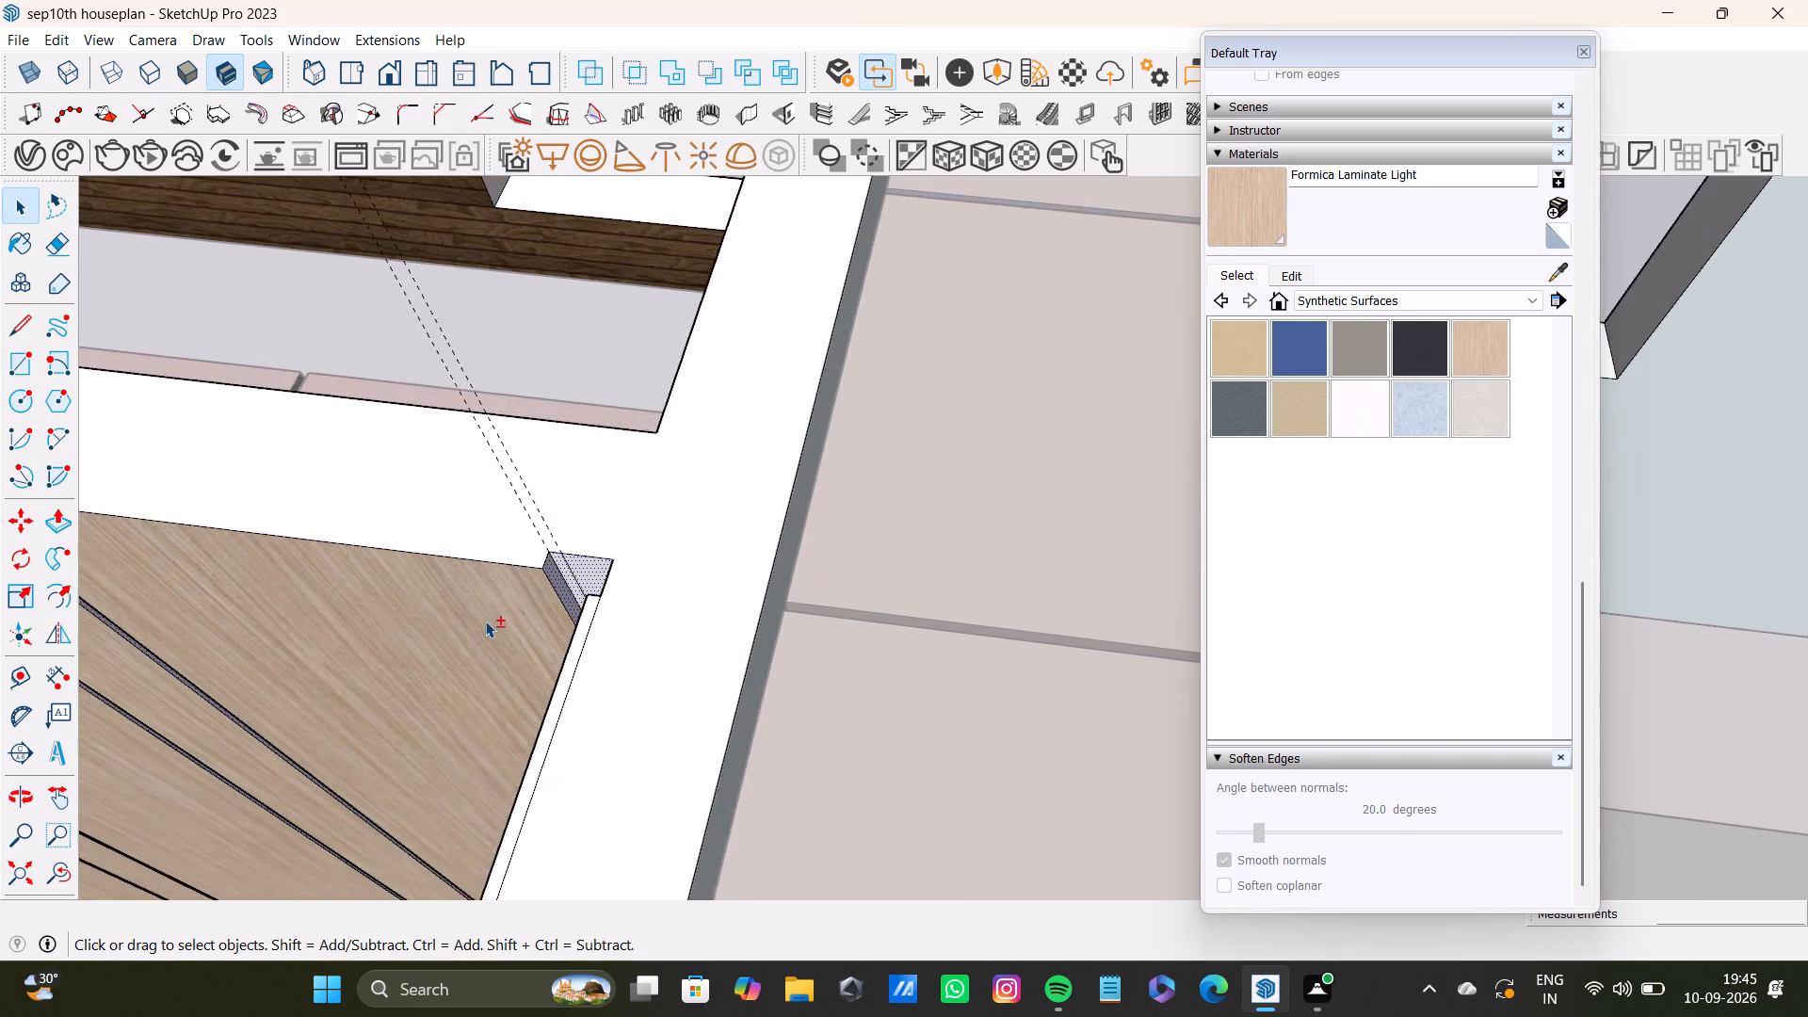
pyautogui.keyDown('shift'); pyautogui.scroll(-4, 485, 621); pyautogui.keyUp('shift')
pyautogui.keyDown('shift'); pyautogui.moveTo(470, 692); pyautogui.dragTo(575, 589, button='middle'); pyautogui.keyUp('shift')
pyautogui.moveTo(462, 638); pyautogui.dragTo(927, 587, button='middle')
pyautogui.keyDown('shift'); pyautogui.moveTo(1027, 525); pyautogui.dragTo(527, 638, button='middle'); pyautogui.keyUp('shift')
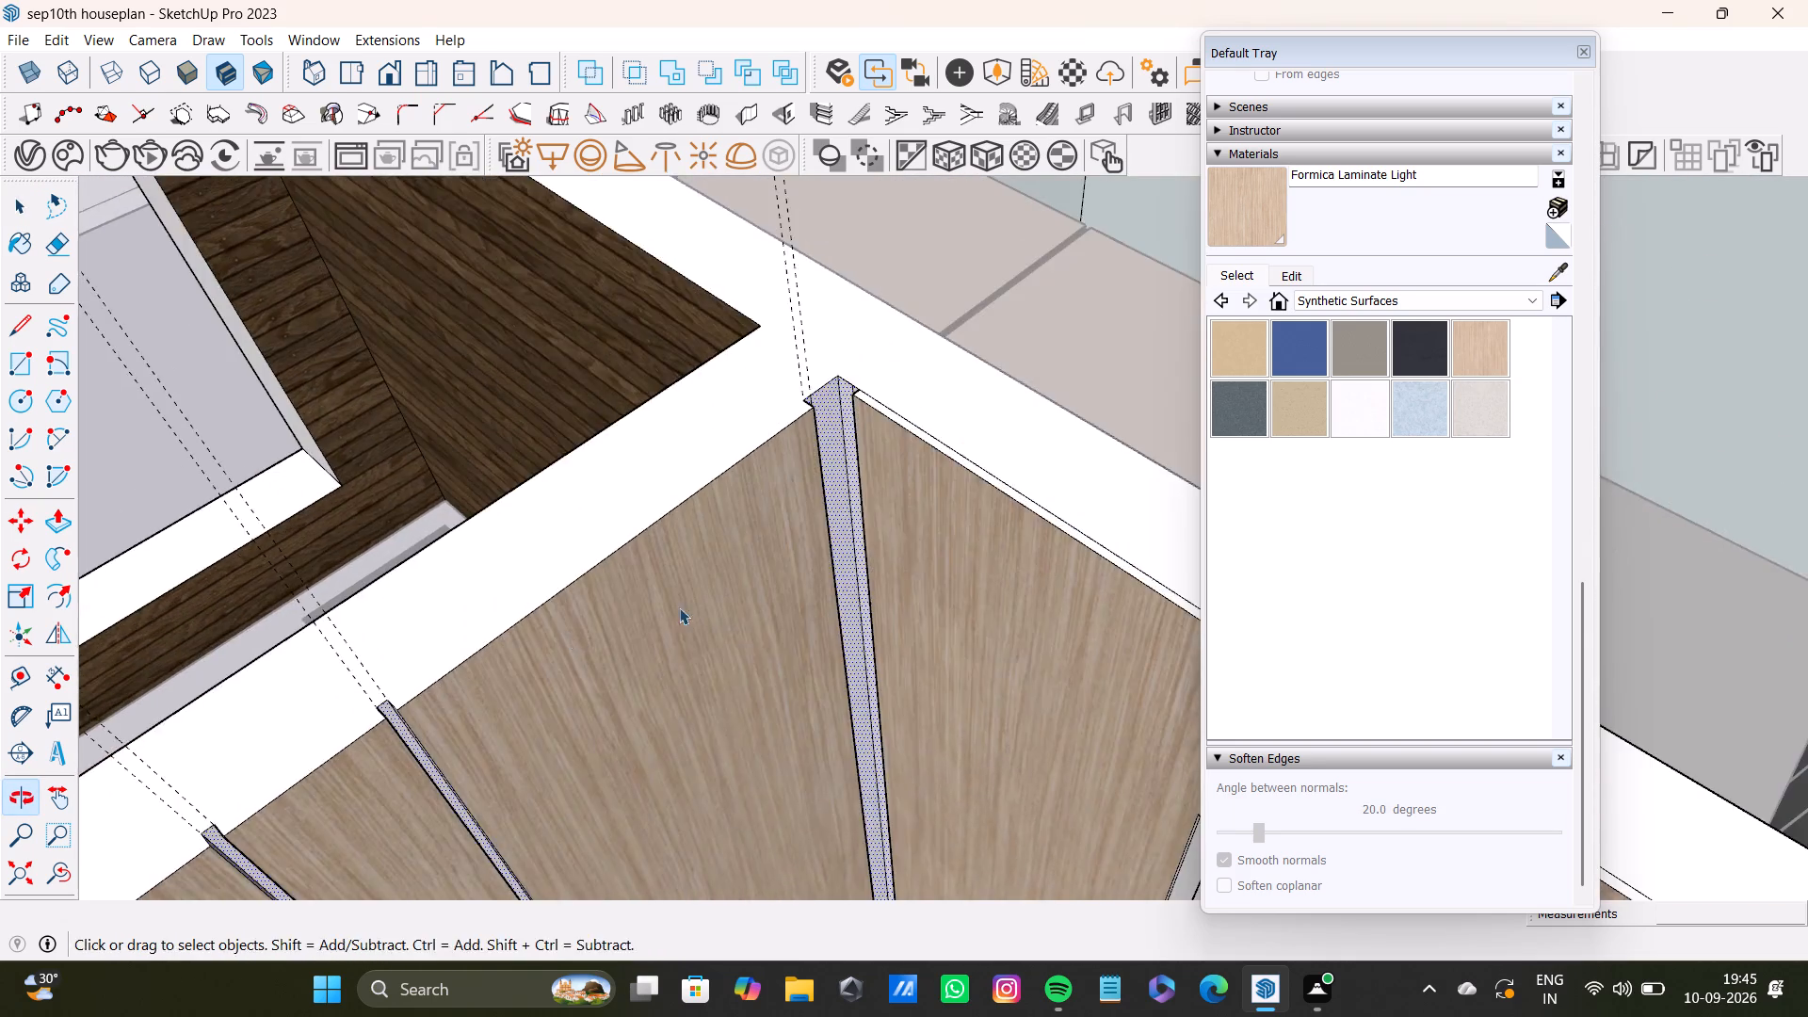
pyautogui.moveTo(679, 607); pyautogui.dragTo(1050, 579, button='middle')
pyautogui.keyDown('shift'); pyautogui.moveTo(918, 453); pyautogui.dragTo(556, 492, button='middle'); pyautogui.keyUp('shift')
pyautogui.keyDown('shift'); pyautogui.scroll(6, 751, 469); pyautogui.keyUp('shift')
pyautogui.keyDown('shift'); pyautogui.moveTo(1012, 447); pyautogui.dragTo(415, 529, button='middle'); pyautogui.keyUp('shift')
pyautogui.keyDown('shift'); pyautogui.scroll(5, 682, 485); pyautogui.keyUp('shift')
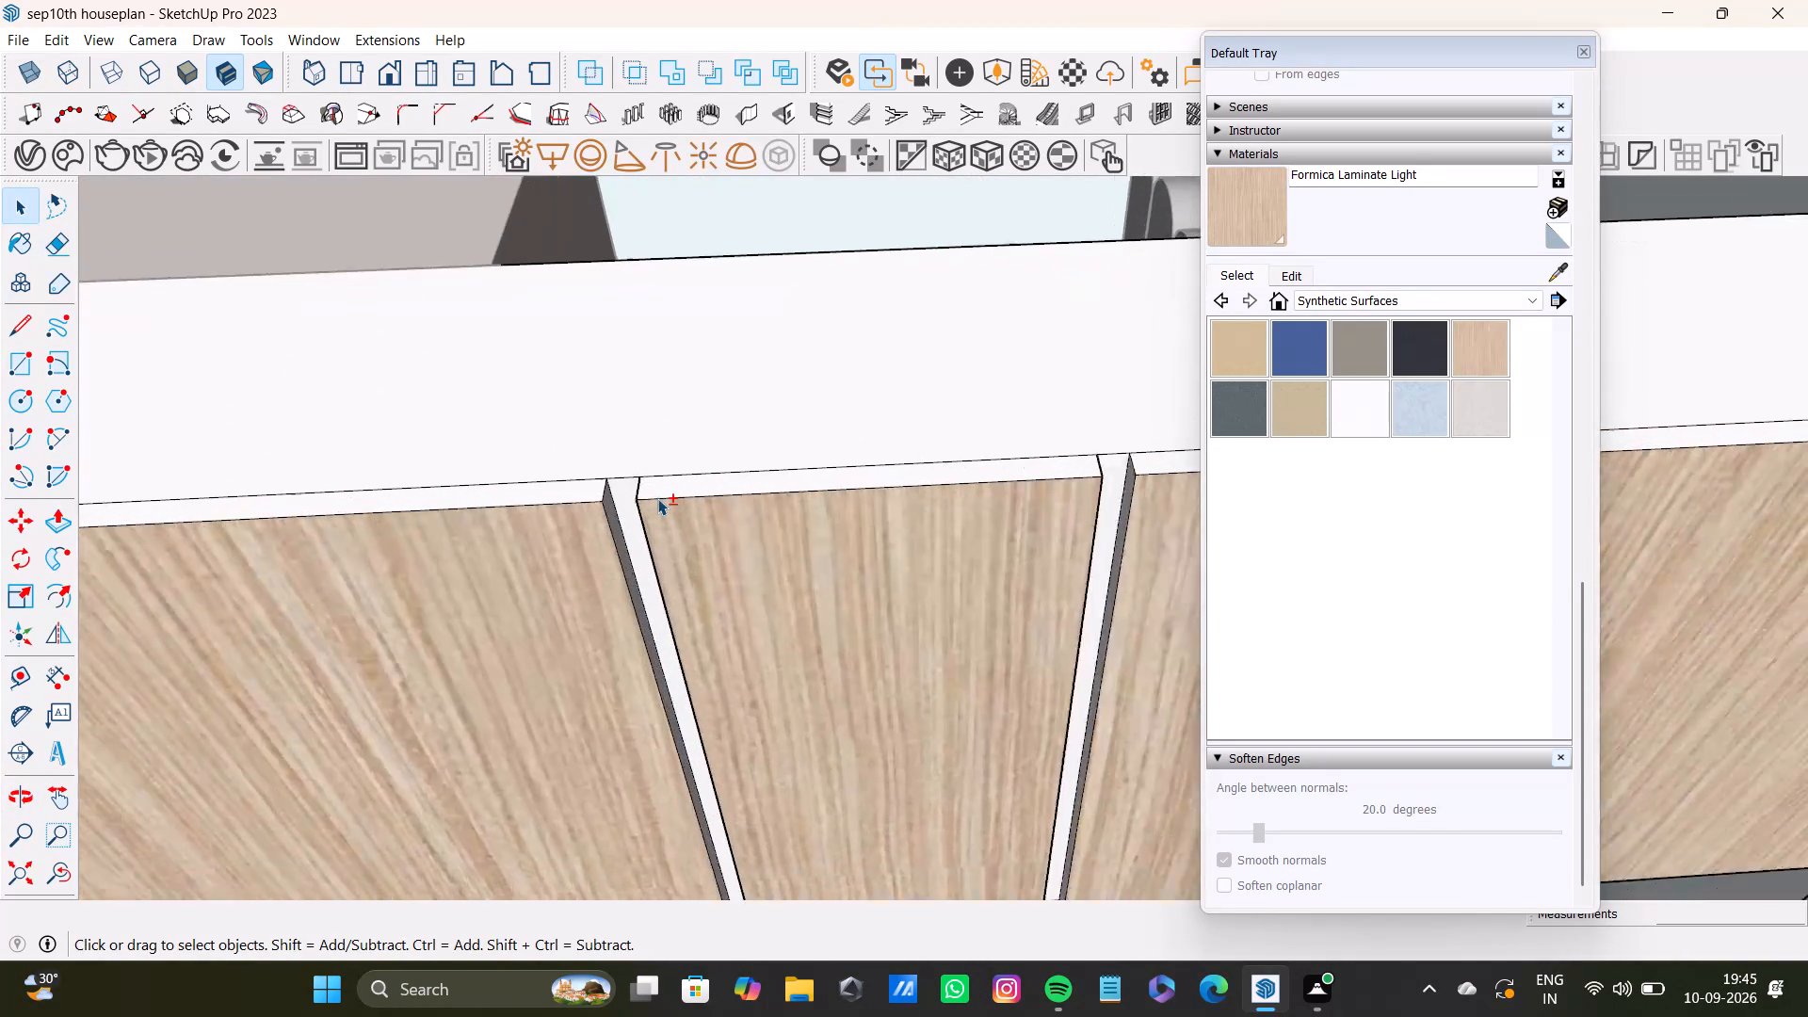
pyautogui.keyDown('shift'); pyautogui.scroll(13, 657, 498); pyautogui.keyUp('shift')
pyautogui.keyDown('shift'); pyautogui.click(621, 494); pyautogui.keyUp('shift')
pyautogui.keyDown('shift'); pyautogui.click(660, 460); pyautogui.keyUp('shift')
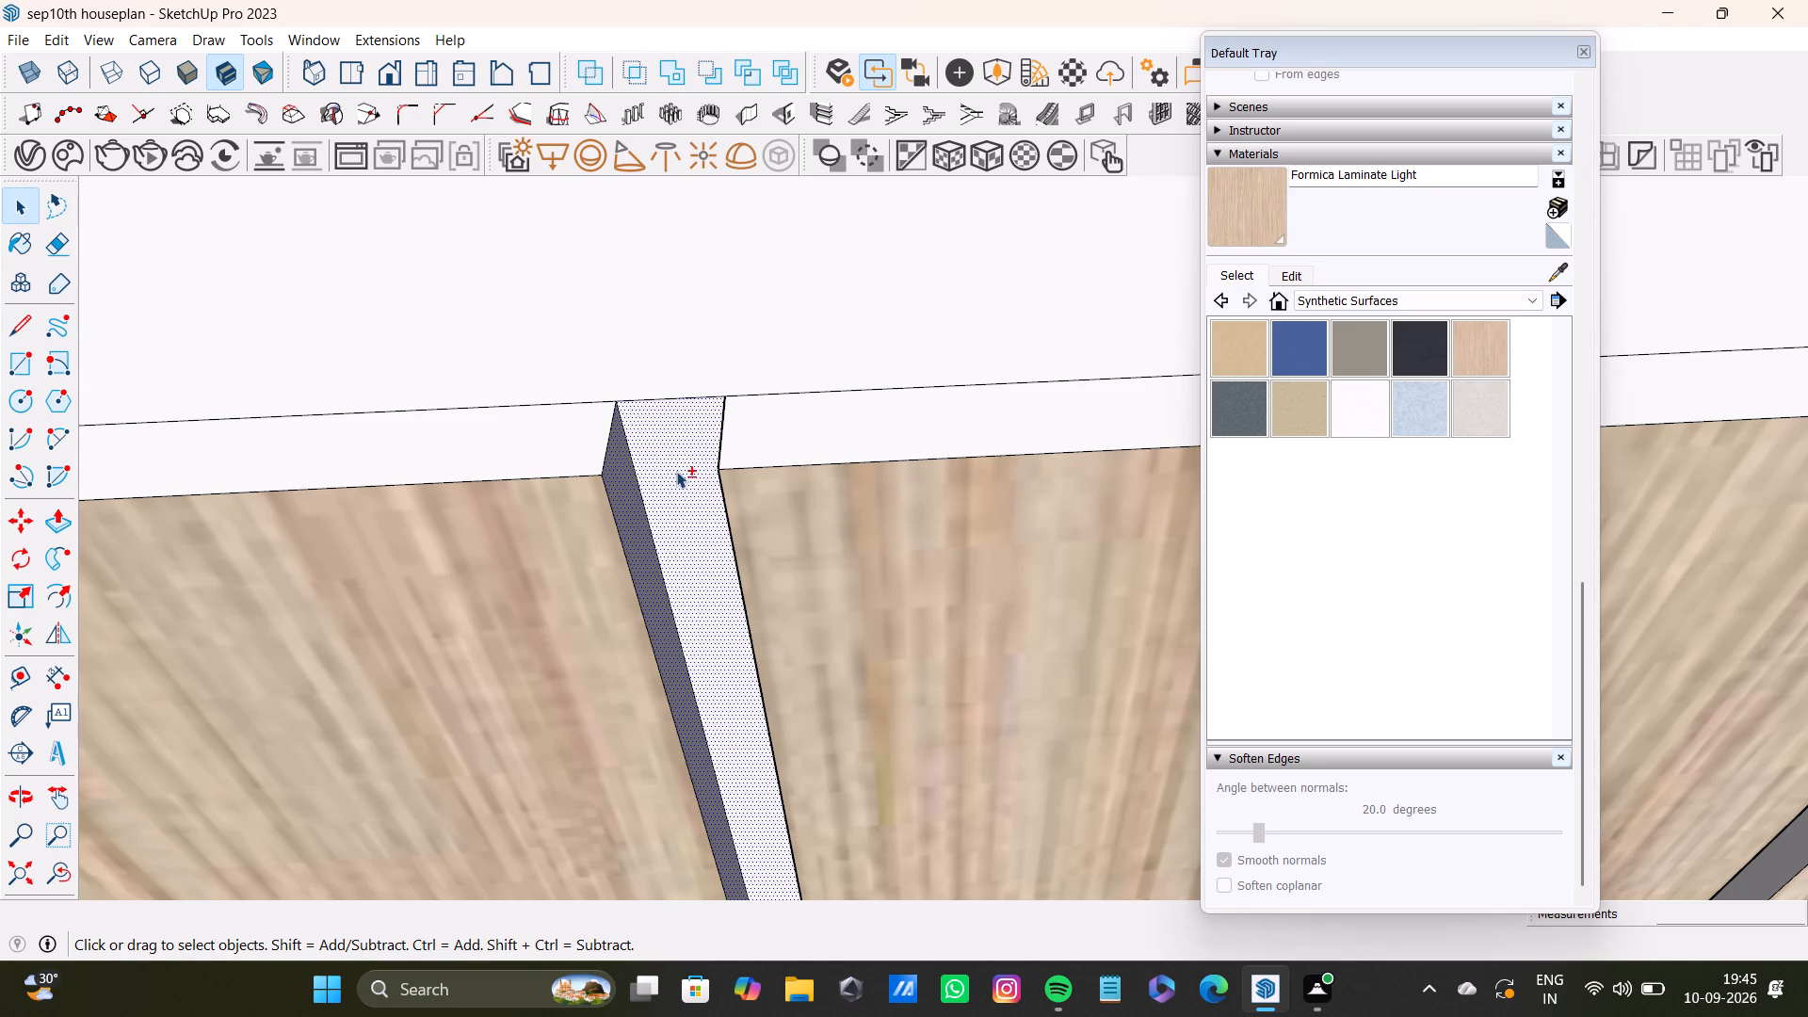
pyautogui.keyDown('shift'); pyautogui.scroll(-1, 676, 471); pyautogui.keyUp('shift')
pyautogui.keyDown('shift'); pyautogui.moveTo(672, 504); pyautogui.dragTo(669, 514, button='middle'); pyautogui.keyUp('shift')
pyautogui.keyDown('shift'); pyautogui.moveTo(653, 541); pyautogui.dragTo(623, 569, button='middle'); pyautogui.keyUp('shift')
pyautogui.keyDown('shift'); pyautogui.moveTo(623, 569); pyautogui.dragTo(859, 533, button='middle'); pyautogui.keyUp('shift')
pyautogui.scroll(4, 712, 573)
pyautogui.keyDown('shift'); pyautogui.click(783, 560); pyautogui.keyUp('shift')
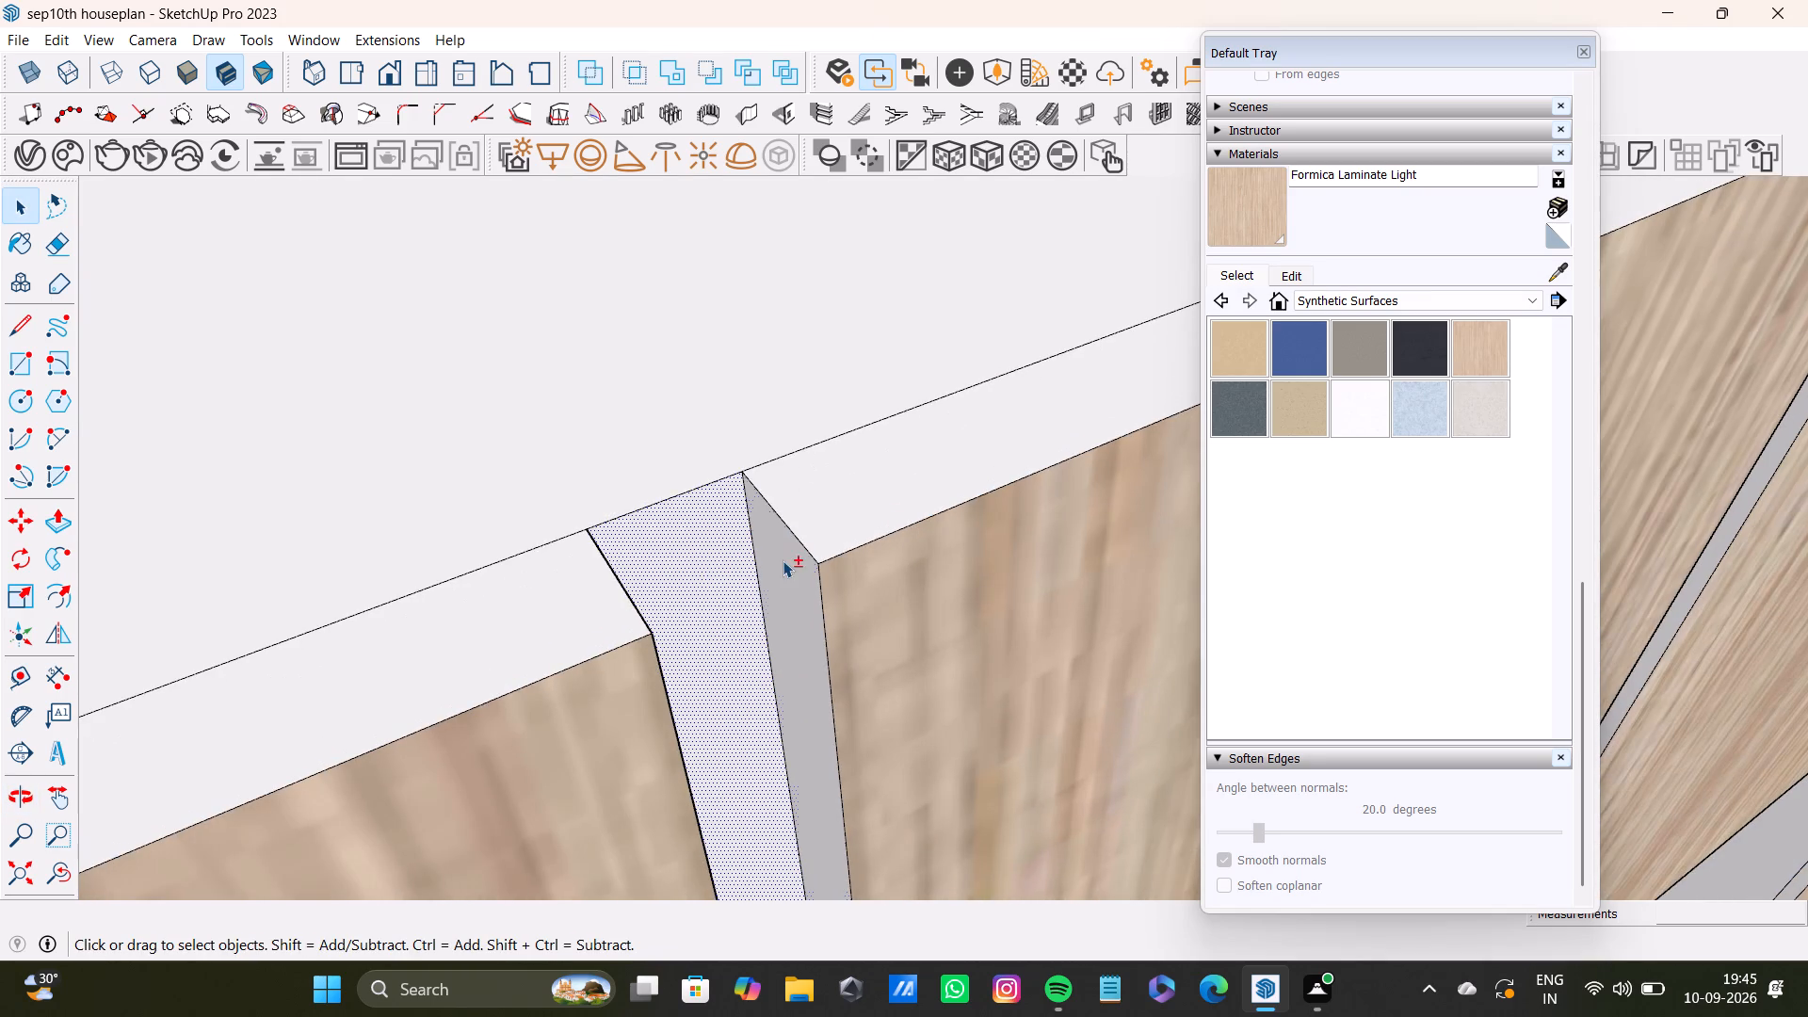
# Add the back and both side faces of the second groove past the corner on the adjoining wall to the selection.
pyautogui.keyDown('shift'); pyautogui.scroll(-8, 774, 560); pyautogui.keyUp('shift')
pyautogui.keyDown('shift'); pyautogui.moveTo(821, 550); pyautogui.dragTo(287, 654, button='middle'); pyautogui.keyUp('shift')
pyautogui.keyDown('shift'); pyautogui.scroll(4, 821, 428); pyautogui.keyUp('shift')
pyautogui.keyDown('shift'); pyautogui.moveTo(928, 411); pyautogui.dragTo(233, 666, button='middle'); pyautogui.keyUp('shift')
pyautogui.keyDown('shift'); pyautogui.scroll(3, 508, 541); pyautogui.keyUp('shift')
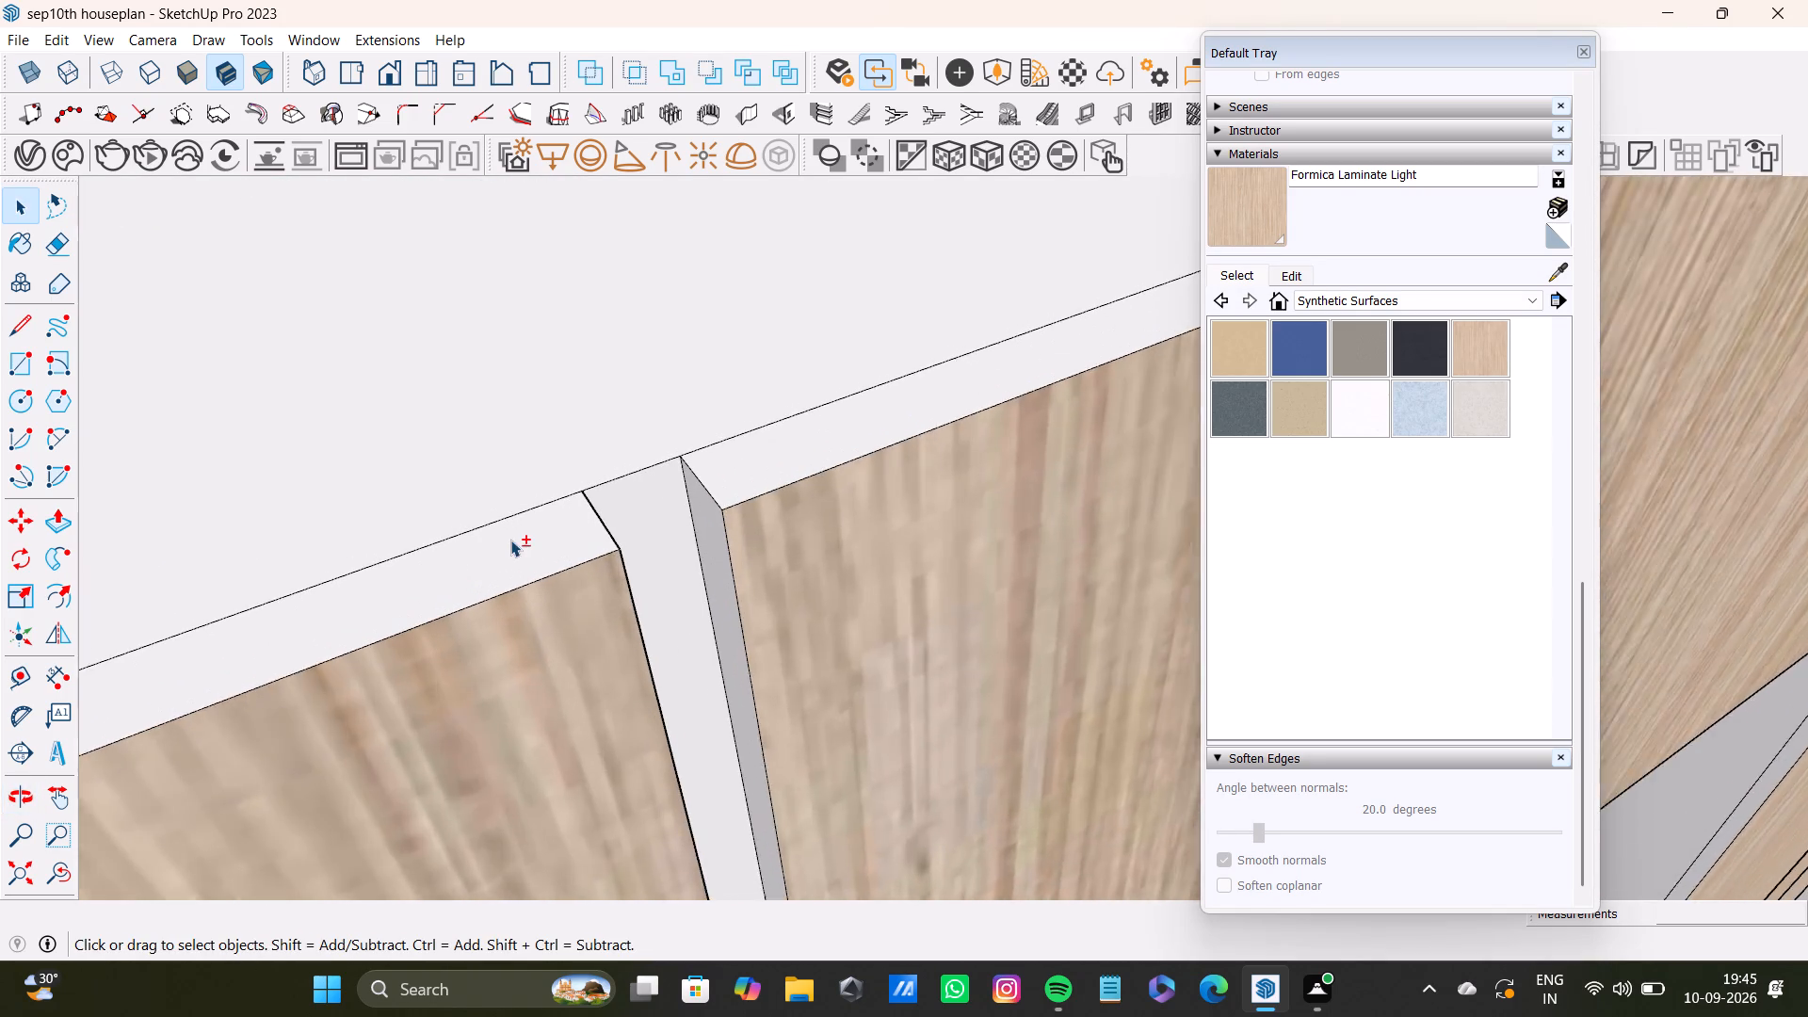
pyautogui.keyDown('shift'); pyautogui.scroll(3, 510, 540); pyautogui.keyUp('shift')
pyautogui.keyDown('shift'); pyautogui.click(704, 499); pyautogui.keyUp('shift')
pyautogui.keyDown('shift'); pyautogui.click(737, 503); pyautogui.keyUp('shift')
pyautogui.moveTo(768, 531); pyautogui.dragTo(783, 529, button='middle')
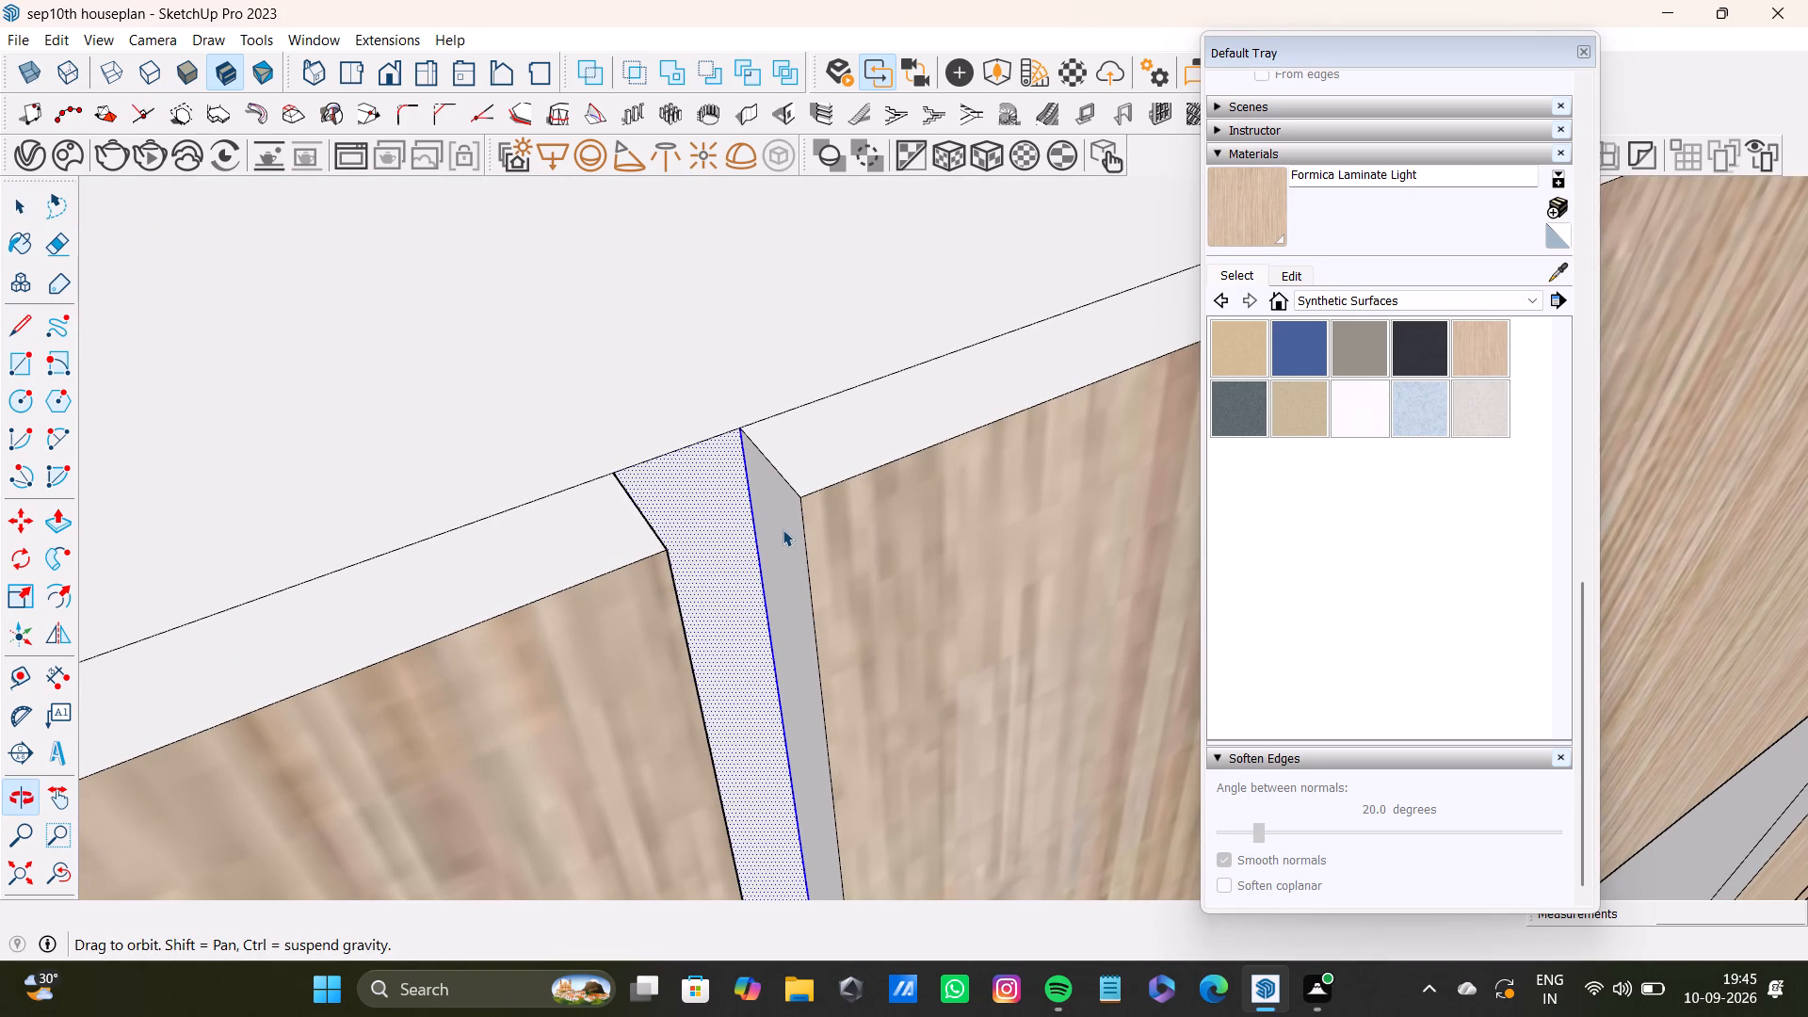
pyautogui.keyDown('shift'); pyautogui.click(789, 526); pyautogui.keyUp('shift')
pyautogui.moveTo(822, 562); pyautogui.dragTo(371, 627, button='middle')
pyautogui.keyDown('shift'); pyautogui.scroll(3, 663, 443); pyautogui.keyUp('shift')
pyautogui.keyDown('shift'); pyautogui.click(771, 382); pyautogui.keyUp('shift')
# Add the back and both side faces of the third groove past the corner on the adjoining wall to the selection.
pyautogui.keyDown('shift'); pyautogui.scroll(-2, 748, 373); pyautogui.keyUp('shift')
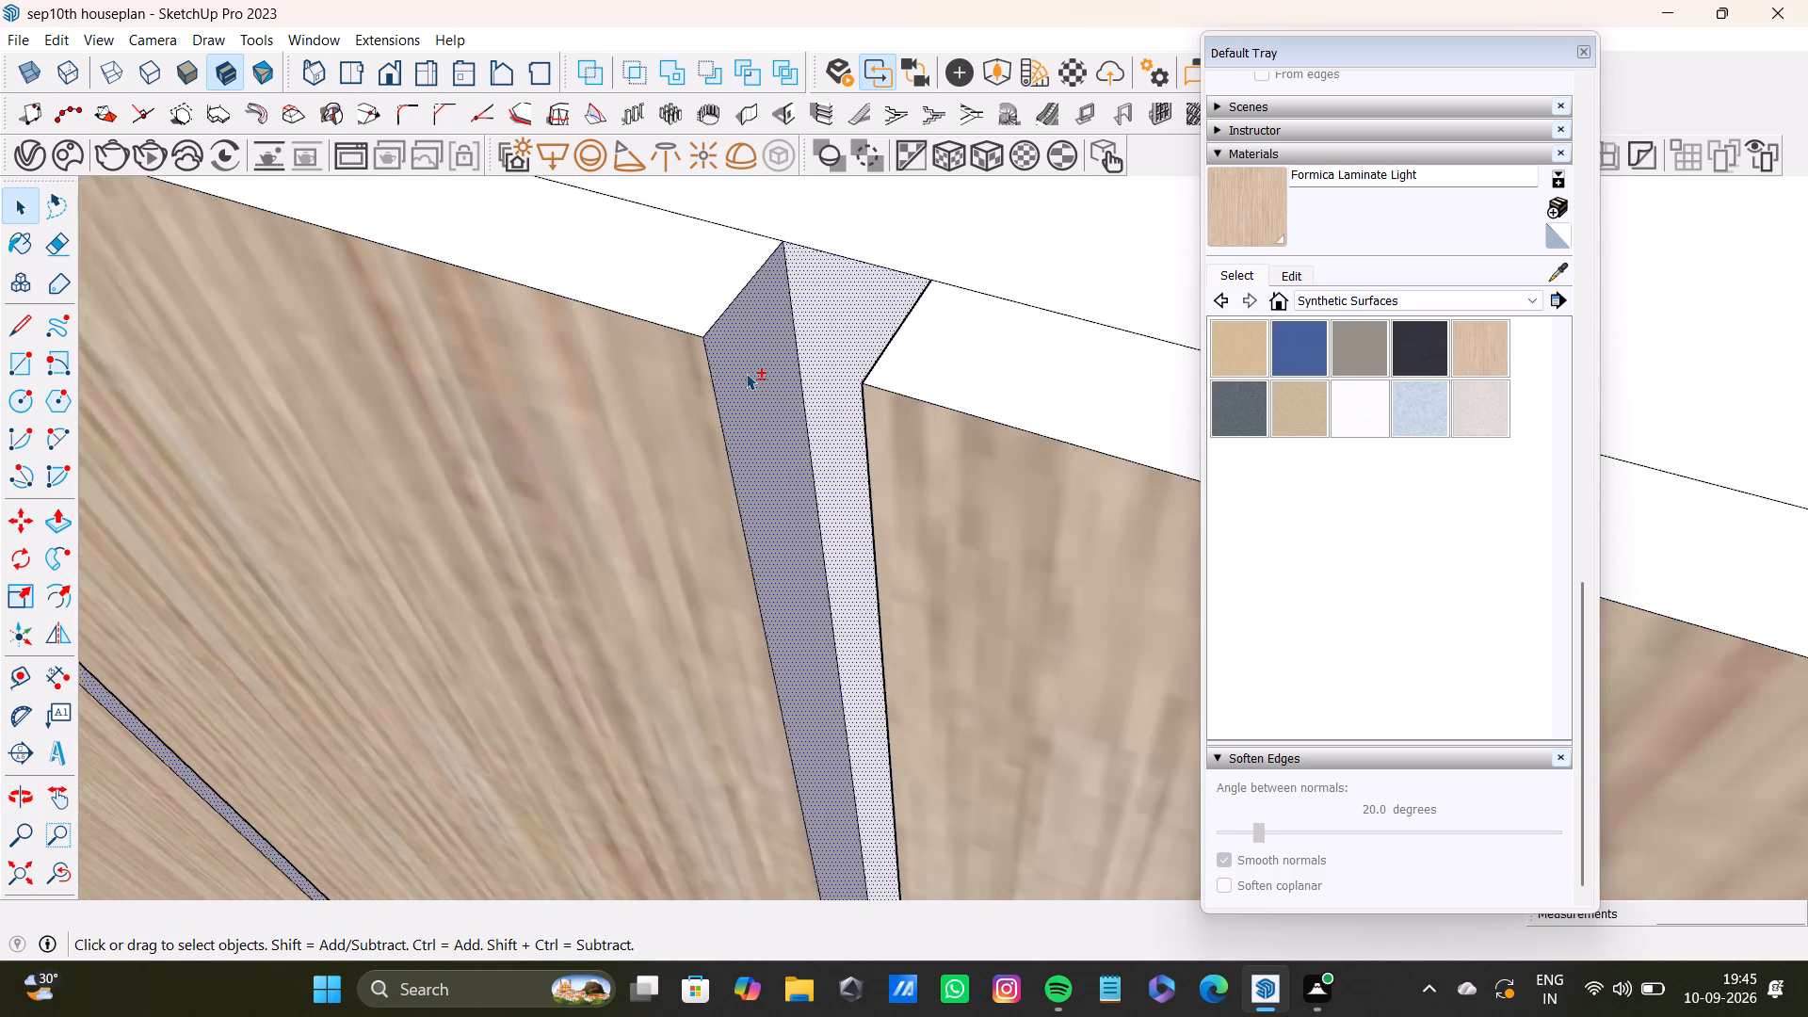
pyautogui.keyDown('shift'); pyautogui.scroll(-18, 746, 373); pyautogui.keyUp('shift')
pyautogui.keyDown('shift'); pyautogui.moveTo(745, 519); pyautogui.dragTo(538, 462, button='middle'); pyautogui.keyUp('shift')
pyautogui.keyDown('shift'); pyautogui.scroll(3, 615, 461); pyautogui.keyUp('shift')
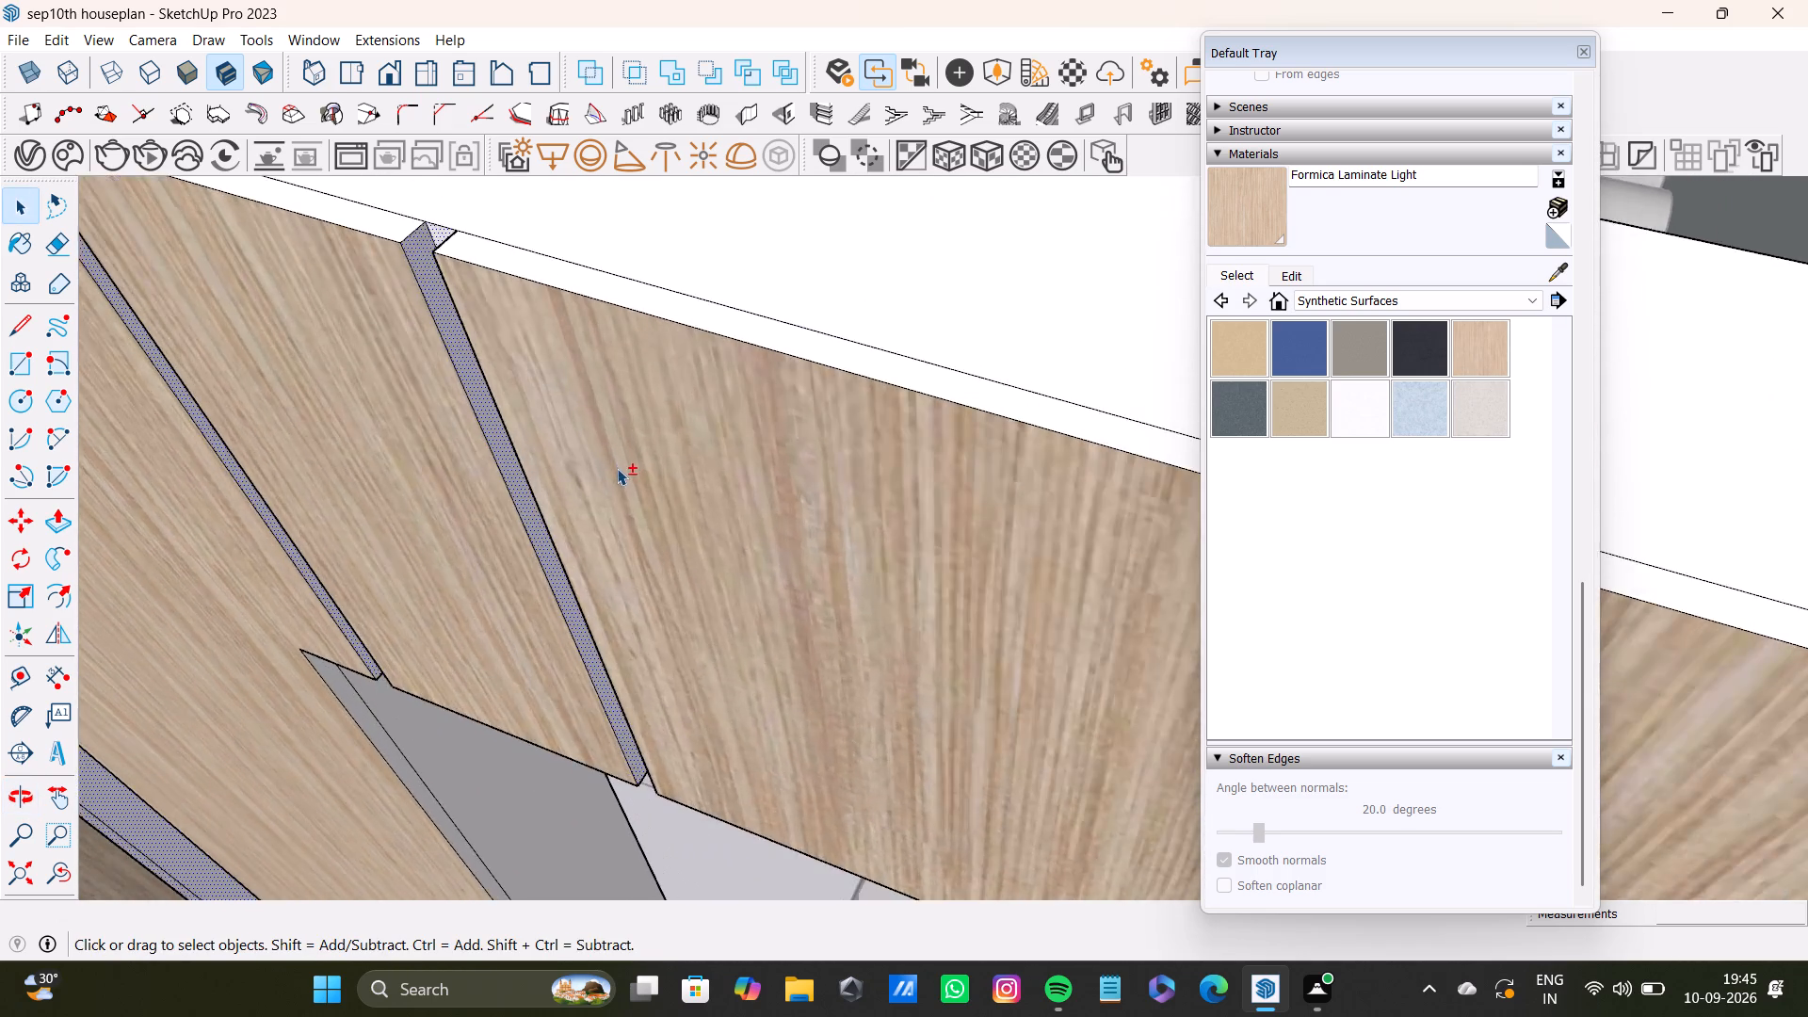
pyautogui.keyDown('shift'); pyautogui.scroll(-15, 617, 468); pyautogui.keyUp('shift')
pyautogui.keyDown('shift'); pyautogui.moveTo(980, 591); pyautogui.dragTo(856, 591, button='middle'); pyautogui.keyUp('shift')
pyautogui.keyDown('shift'); pyautogui.scroll(13, 864, 557); pyautogui.keyUp('shift')
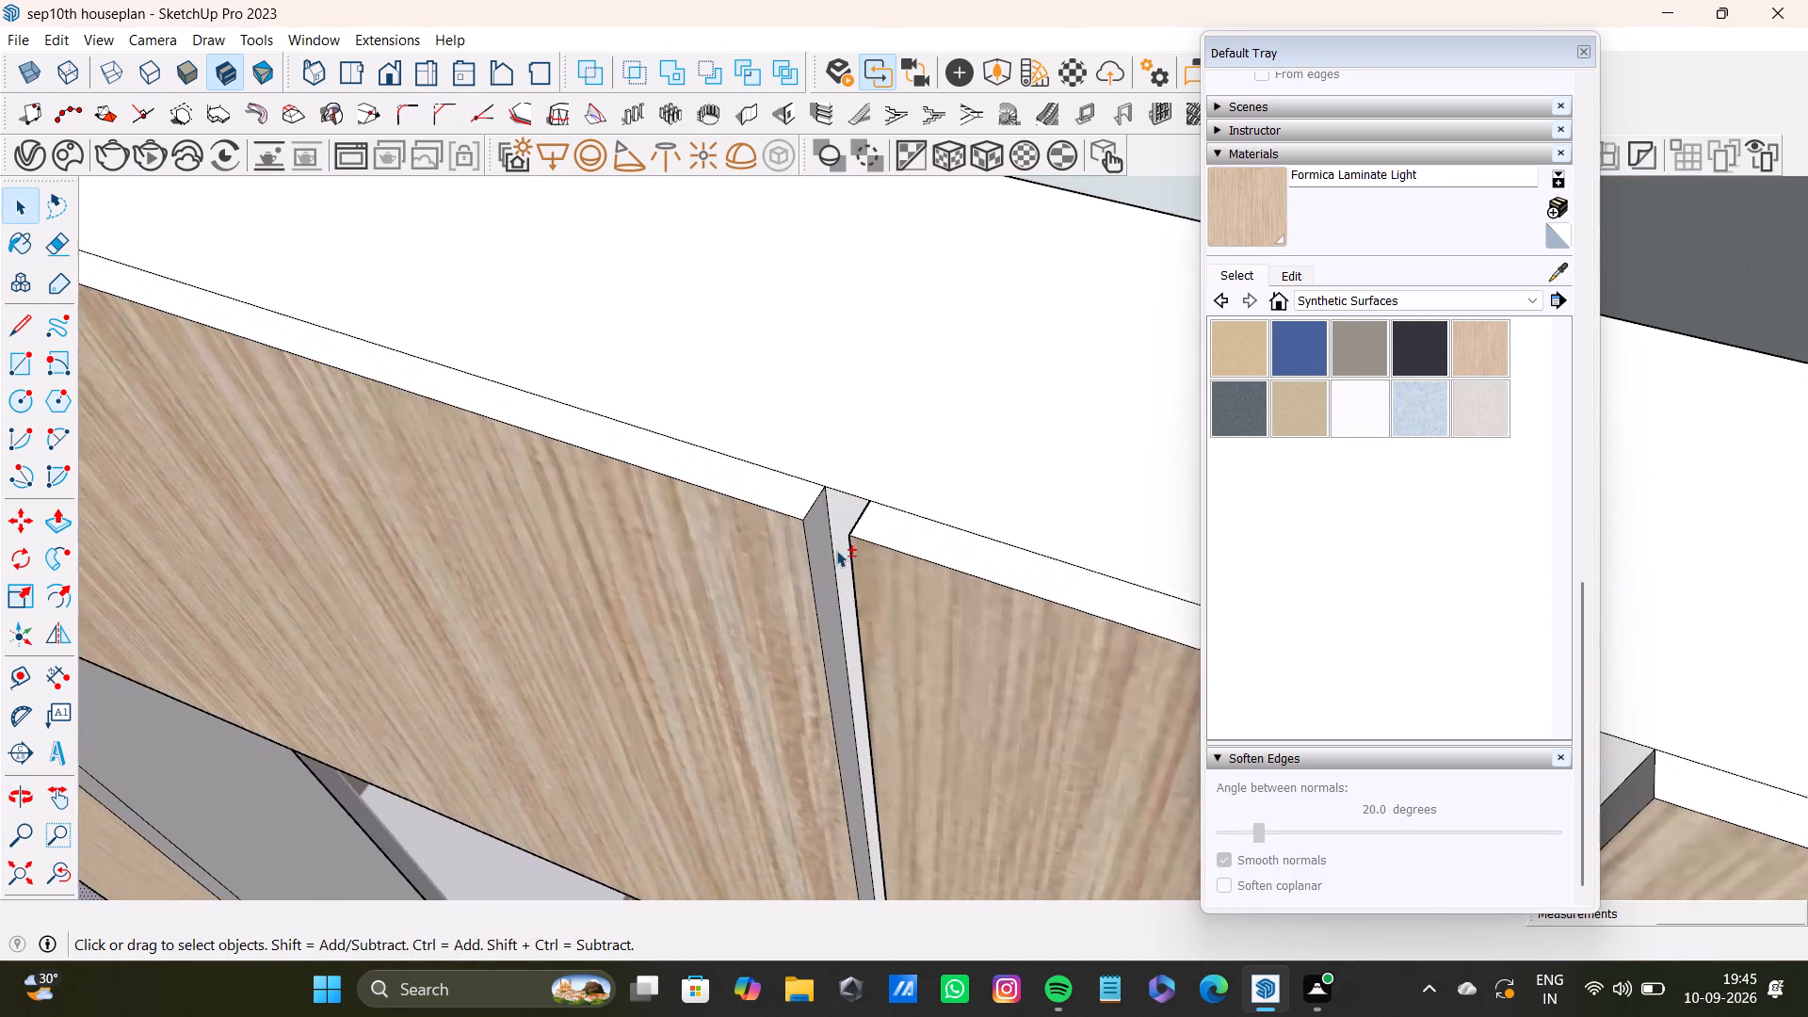
pyautogui.keyDown('shift'); pyautogui.scroll(6, 836, 550); pyautogui.keyUp('shift')
pyautogui.keyDown('shift'); pyautogui.click(816, 531); pyautogui.keyUp('shift')
pyautogui.keyDown('shift'); pyautogui.click(847, 499); pyautogui.keyUp('shift')
pyautogui.moveTo(809, 611); pyautogui.dragTo(1208, 607, button='middle')
pyautogui.scroll(3, 1027, 615)
pyautogui.keyDown('shift'); pyautogui.click(910, 555); pyautogui.keyUp('shift')
# Add the back and both side faces of the fourth groove past the corner on the adjoining wall to the selection.
pyautogui.keyDown('shift'); pyautogui.scroll(-12, 885, 582); pyautogui.keyUp('shift')
pyautogui.keyDown('shift'); pyautogui.moveTo(939, 619); pyautogui.dragTo(302, 629, button='middle'); pyautogui.keyUp('shift')
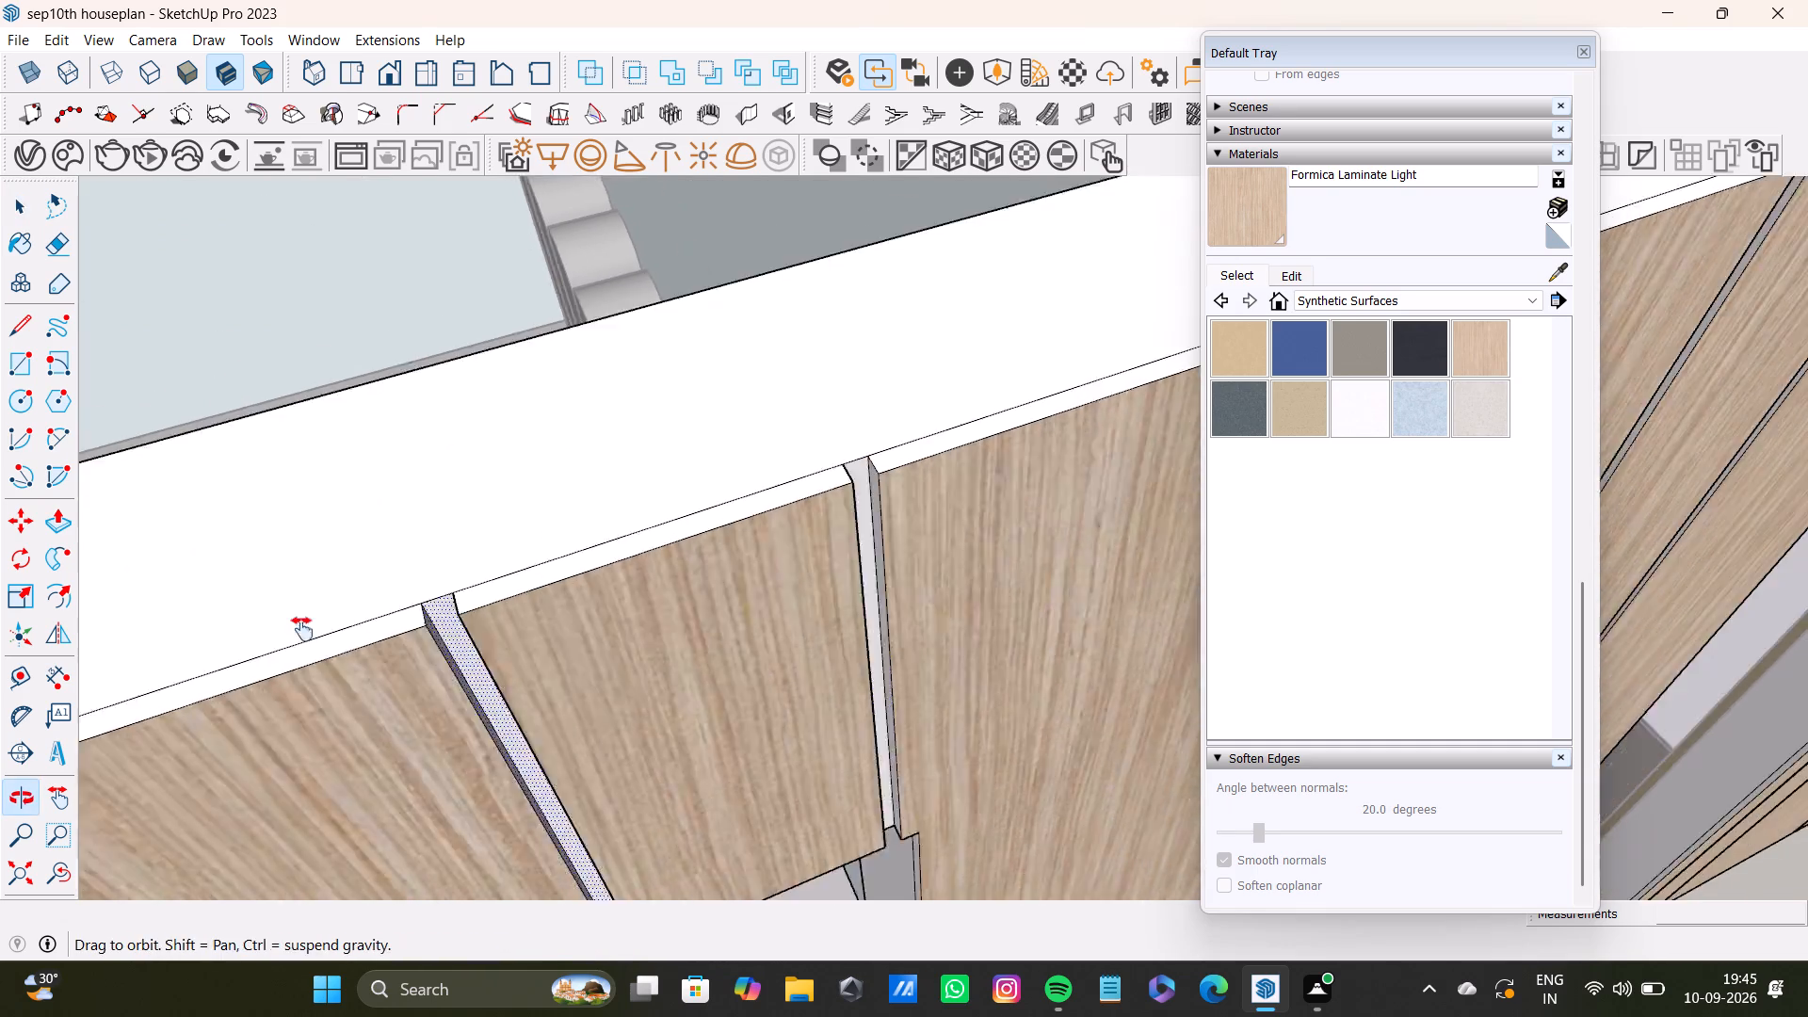
pyautogui.keyDown('shift'); pyautogui.moveTo(302, 629); pyautogui.dragTo(284, 624, button='middle'); pyautogui.keyUp('shift')
pyautogui.keyDown('shift'); pyautogui.scroll(6, 655, 551); pyautogui.keyUp('shift')
pyautogui.moveTo(717, 541); pyautogui.dragTo(413, 571, button='middle')
pyautogui.scroll(4, 666, 401)
pyautogui.keyDown('shift'); pyautogui.moveTo(723, 324); pyautogui.dragTo(730, 586, button='middle'); pyautogui.keyUp('shift')
pyautogui.keyDown('shift'); pyautogui.scroll(-1, 729, 587); pyautogui.keyUp('shift')
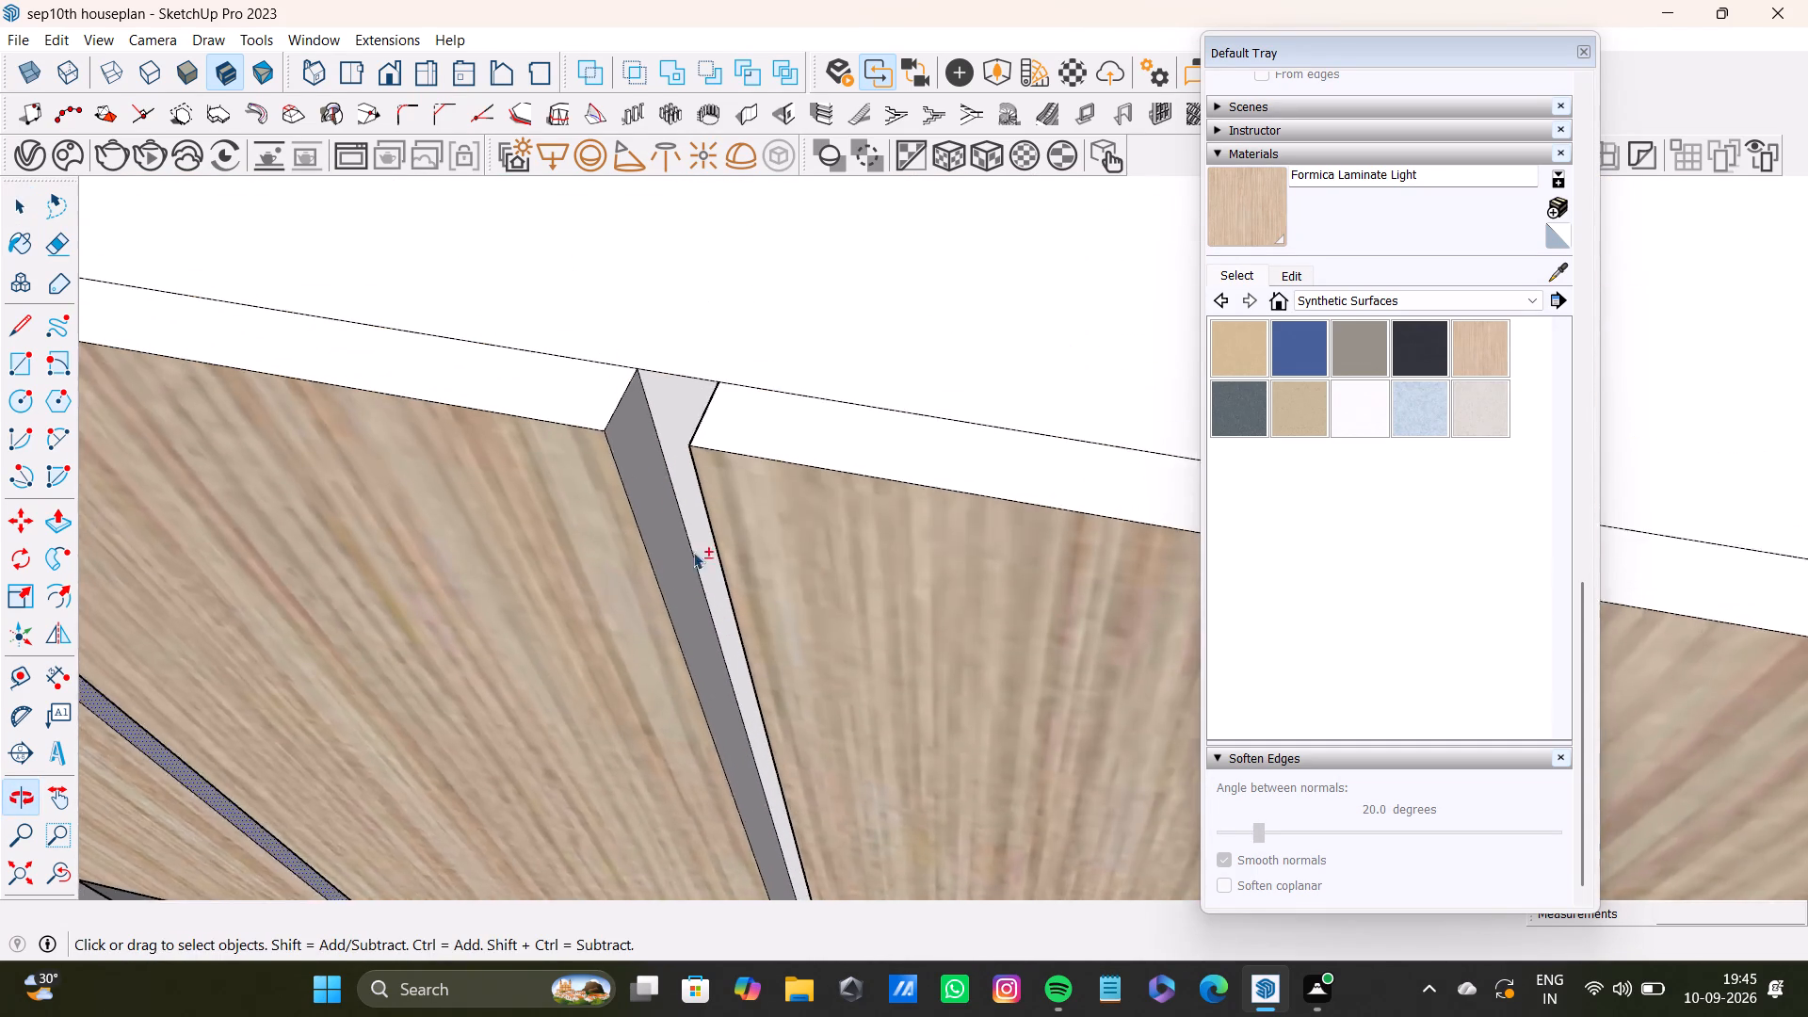
pyautogui.keyDown('shift'); pyautogui.scroll(3, 630, 457); pyautogui.keyUp('shift')
pyautogui.keyDown('shift'); pyautogui.click(644, 419); pyautogui.keyUp('shift')
pyautogui.keyDown('shift'); pyautogui.click(683, 415); pyautogui.keyUp('shift')
pyautogui.moveTo(633, 575); pyautogui.dragTo(1030, 526, button='middle')
pyautogui.keyDown('shift'); pyautogui.scroll(1, 805, 598); pyautogui.keyUp('shift')
pyautogui.keyDown('shift'); pyautogui.click(807, 598); pyautogui.keyUp('shift')
# Add the back and both side faces of the fifth groove past the corner on the adjoining wall to the selection.
pyautogui.keyDown('shift'); pyautogui.scroll(-19, 807, 600); pyautogui.keyUp('shift')
pyautogui.keyDown('shift'); pyautogui.moveTo(1028, 592); pyautogui.dragTo(249, 808, button='middle'); pyautogui.keyUp('shift')
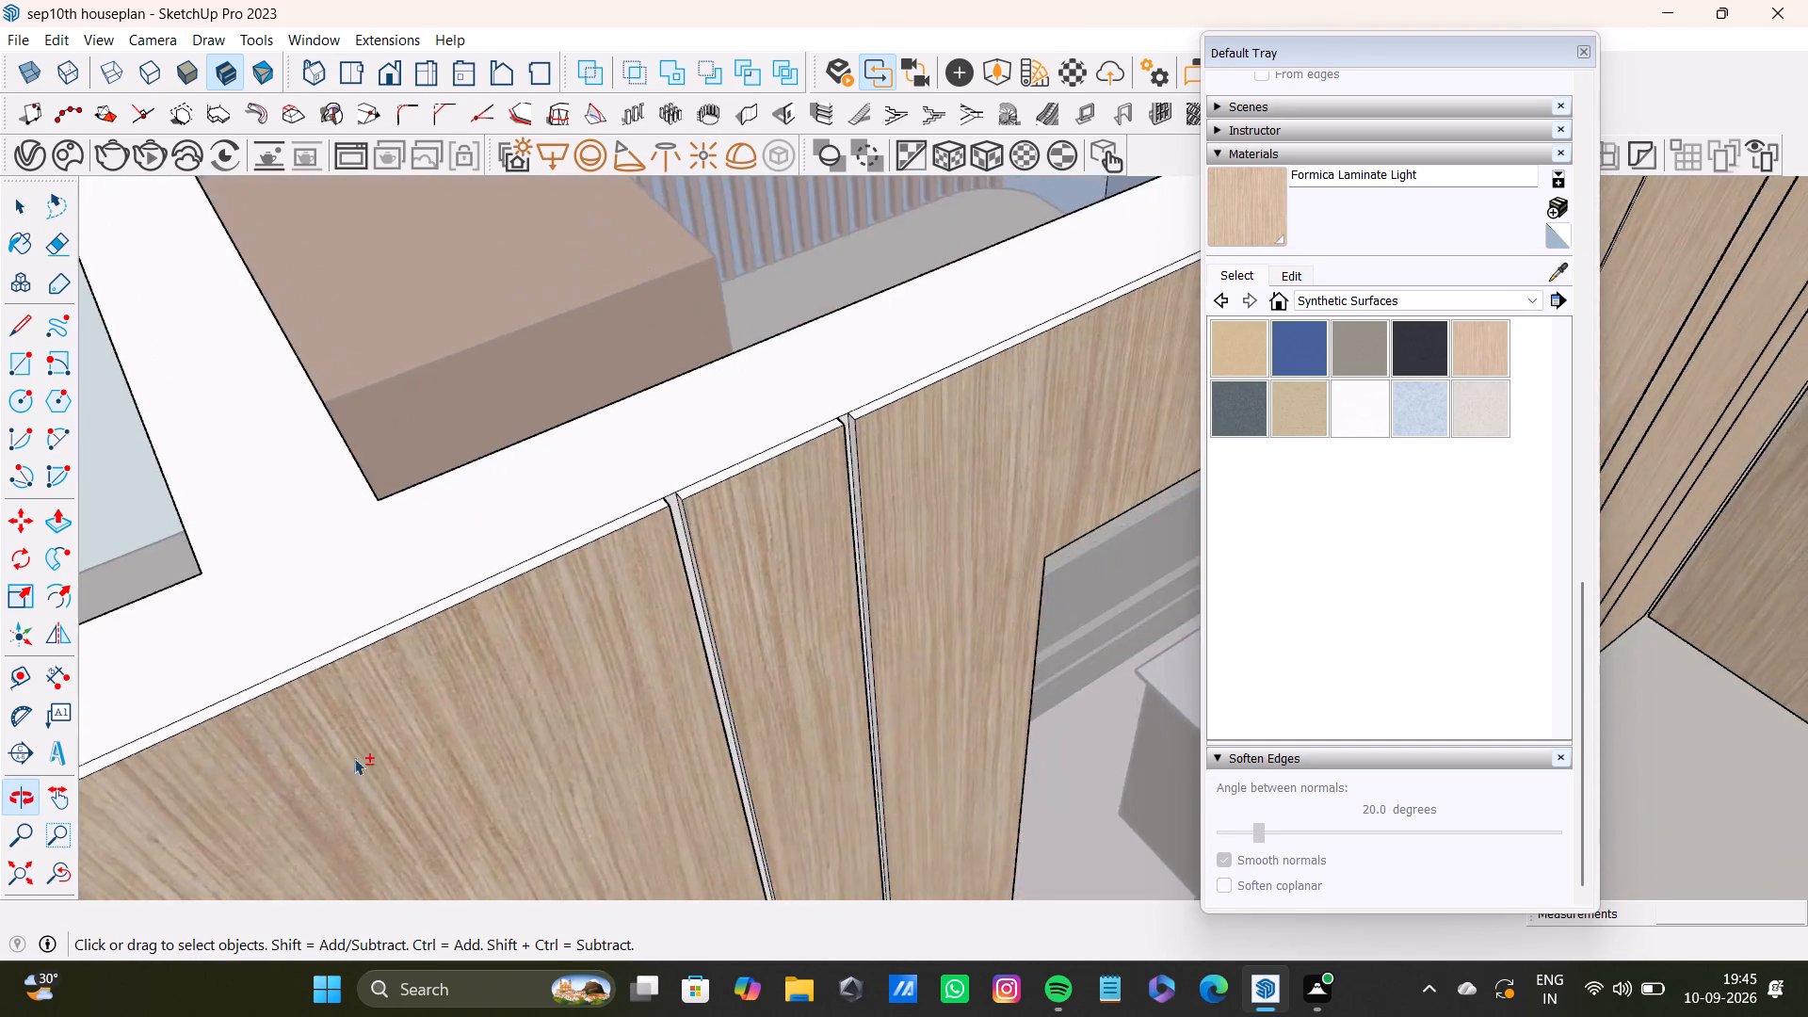
pyautogui.keyDown('shift'); pyautogui.scroll(8, 573, 670); pyautogui.keyUp('shift')
pyautogui.keyDown('shift'); pyautogui.moveTo(702, 592); pyautogui.dragTo(677, 793, button='middle'); pyautogui.keyUp('shift')
pyautogui.keyDown('shift'); pyautogui.scroll(10, 743, 673); pyautogui.keyUp('shift')
pyautogui.keyDown('shift'); pyautogui.click(714, 481); pyautogui.keyUp('shift')
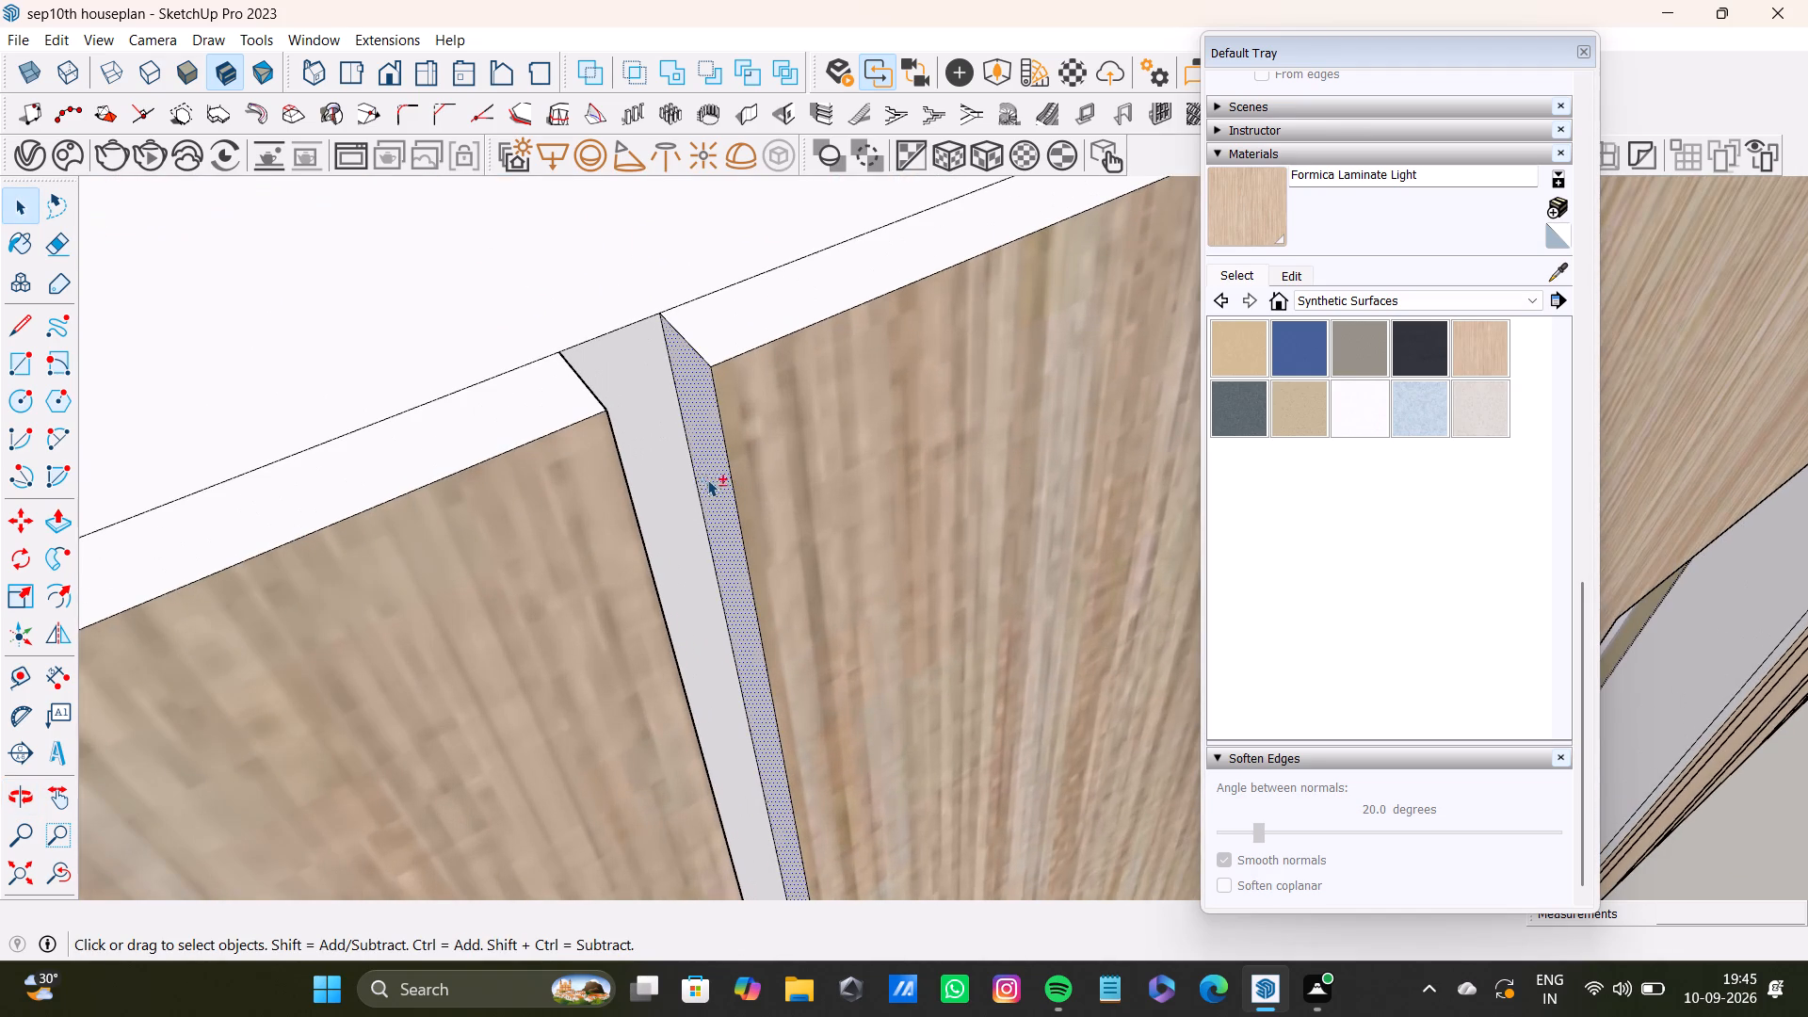
pyautogui.keyDown('shift'); pyautogui.click(671, 451); pyautogui.keyUp('shift')
pyautogui.moveTo(871, 509); pyautogui.dragTo(409, 596, button='middle')
pyautogui.keyDown('shift'); pyautogui.click(712, 266); pyautogui.keyUp('shift')
# Add the back and both side faces of the sixth groove past the corner on the adjoining wall to the selection.
pyautogui.keyDown('shift'); pyautogui.scroll(-14, 659, 278); pyautogui.keyUp('shift')
pyautogui.keyDown('shift'); pyautogui.moveTo(785, 364); pyautogui.dragTo(654, 395, button='middle'); pyautogui.keyUp('shift')
pyautogui.keyDown('shift'); pyautogui.scroll(9, 777, 379); pyautogui.keyUp('shift')
pyautogui.keyDown('shift'); pyautogui.moveTo(934, 432); pyautogui.dragTo(806, 363, button='middle'); pyautogui.keyUp('shift')
pyautogui.keyDown('shift'); pyautogui.scroll(1, 808, 364); pyautogui.keyUp('shift')
pyautogui.keyDown('shift'); pyautogui.scroll(-1, 803, 358); pyautogui.keyUp('shift')
pyautogui.keyDown('shift'); pyautogui.scroll(4, 820, 360); pyautogui.keyUp('shift')
pyautogui.keyDown('shift'); pyautogui.click(820, 362); pyautogui.keyUp('shift')
pyautogui.keyDown('shift'); pyautogui.click(867, 351); pyautogui.keyUp('shift')
pyautogui.moveTo(848, 489); pyautogui.dragTo(1226, 469, button='middle')
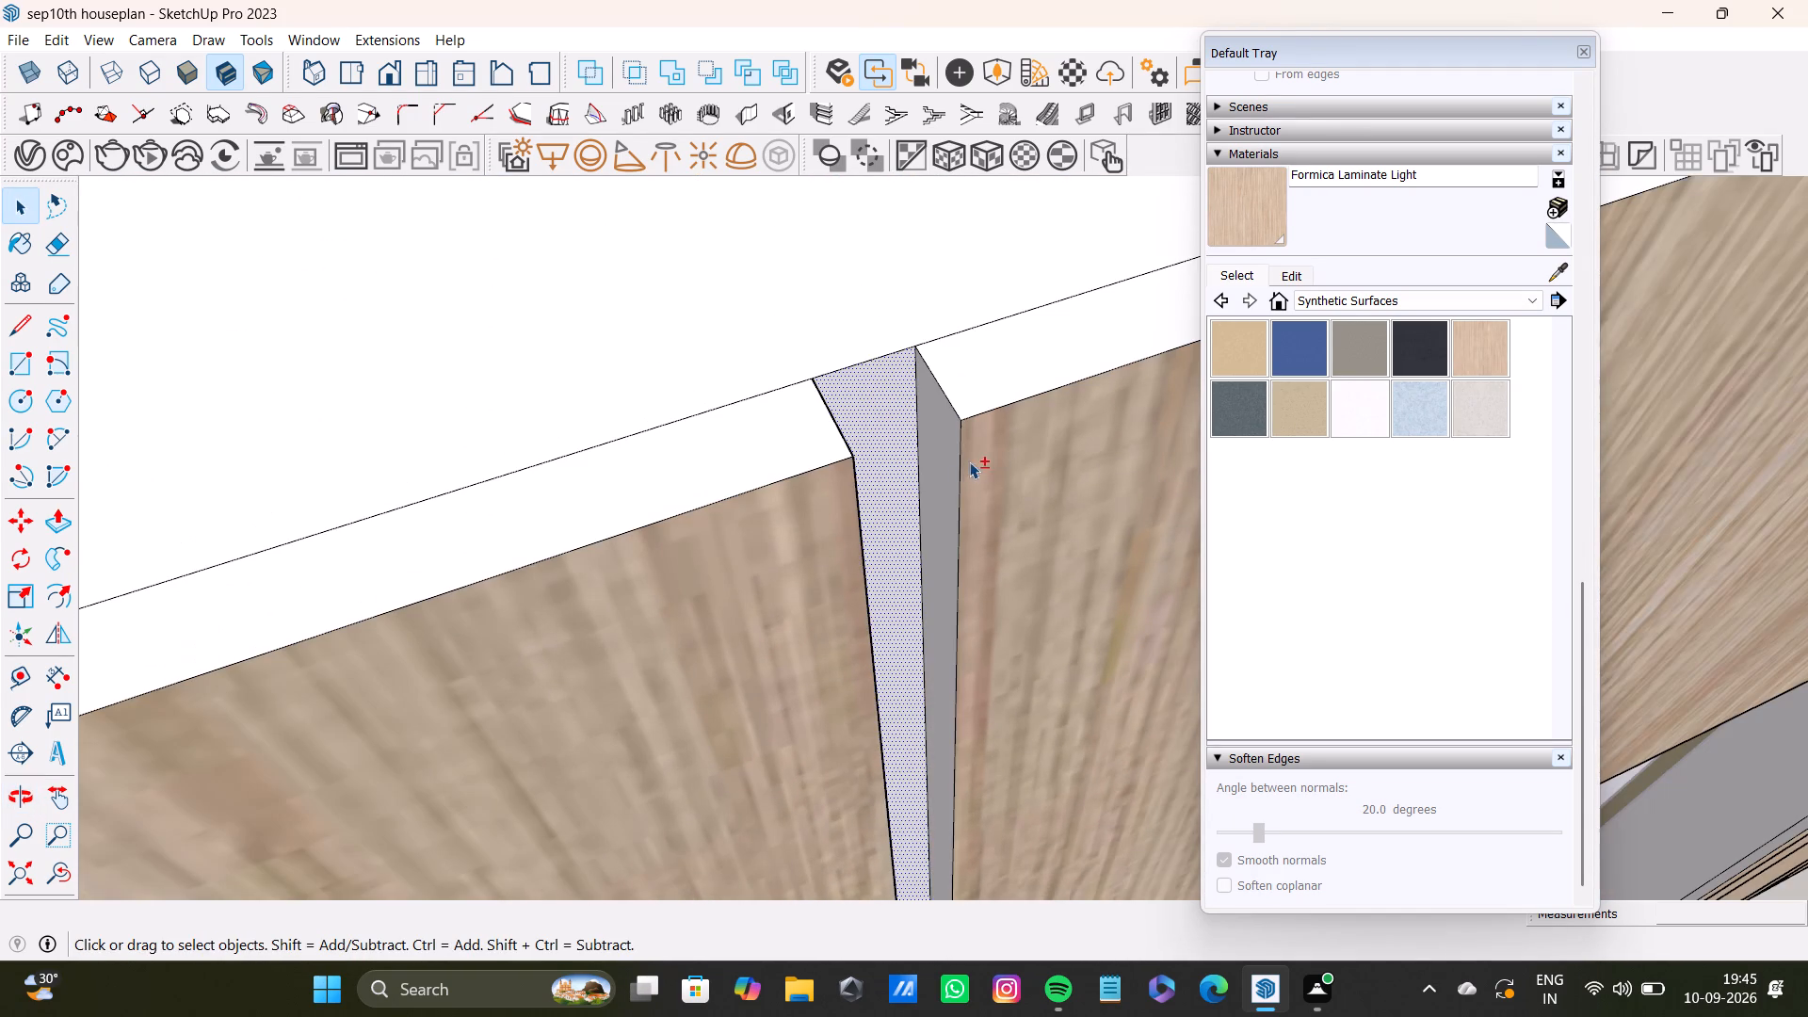
pyautogui.keyDown('shift'); pyautogui.click(938, 474); pyautogui.keyUp('shift')
# Add the back and both side faces of the seventh groove past the corner on the adjoining wall to the selection.
pyautogui.keyDown('shift'); pyautogui.scroll(-13, 940, 481); pyautogui.keyUp('shift')
pyautogui.keyDown('shift'); pyautogui.moveTo(945, 499); pyautogui.dragTo(196, 620, button='middle'); pyautogui.keyUp('shift')
pyautogui.keyDown('shift'); pyautogui.scroll(4, 827, 501); pyautogui.keyUp('shift')
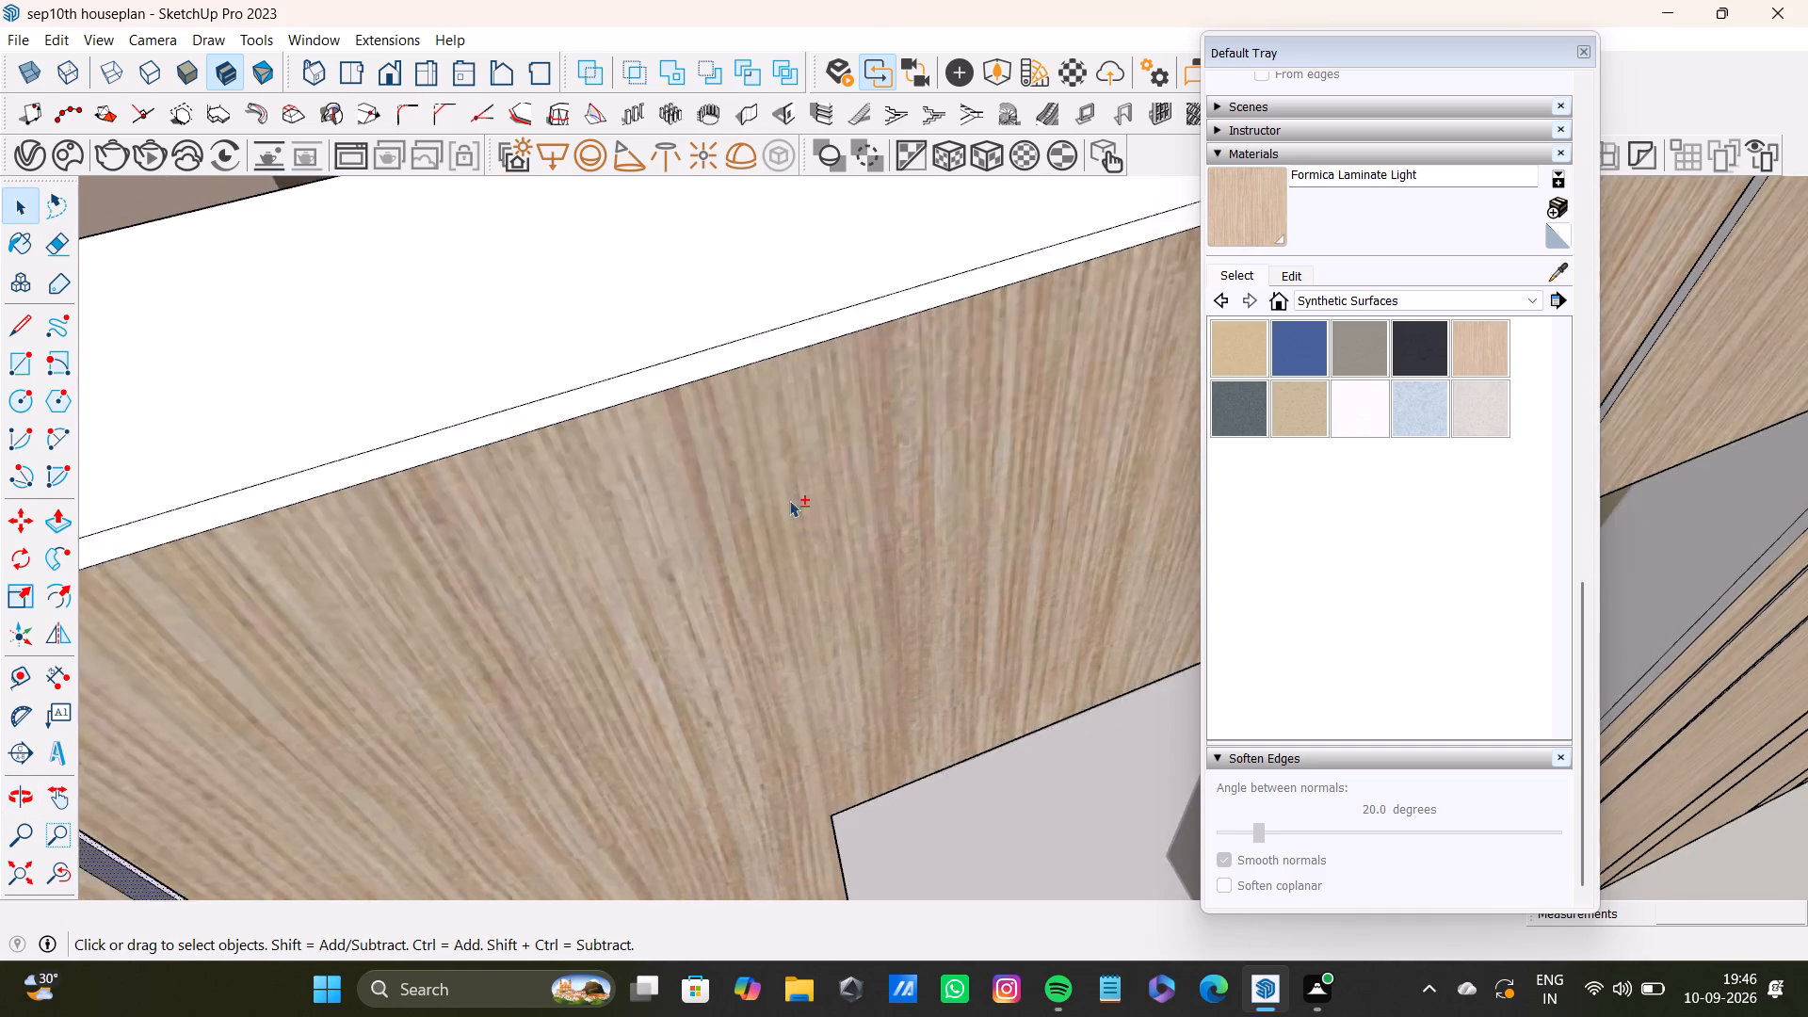
pyautogui.keyDown('shift'); pyautogui.scroll(-12, 787, 495); pyautogui.keyUp('shift')
pyautogui.keyDown('shift'); pyautogui.moveTo(967, 467); pyautogui.dragTo(810, 585, button='middle'); pyautogui.keyUp('shift')
pyautogui.keyDown('shift'); pyautogui.scroll(6, 846, 557); pyautogui.keyUp('shift')
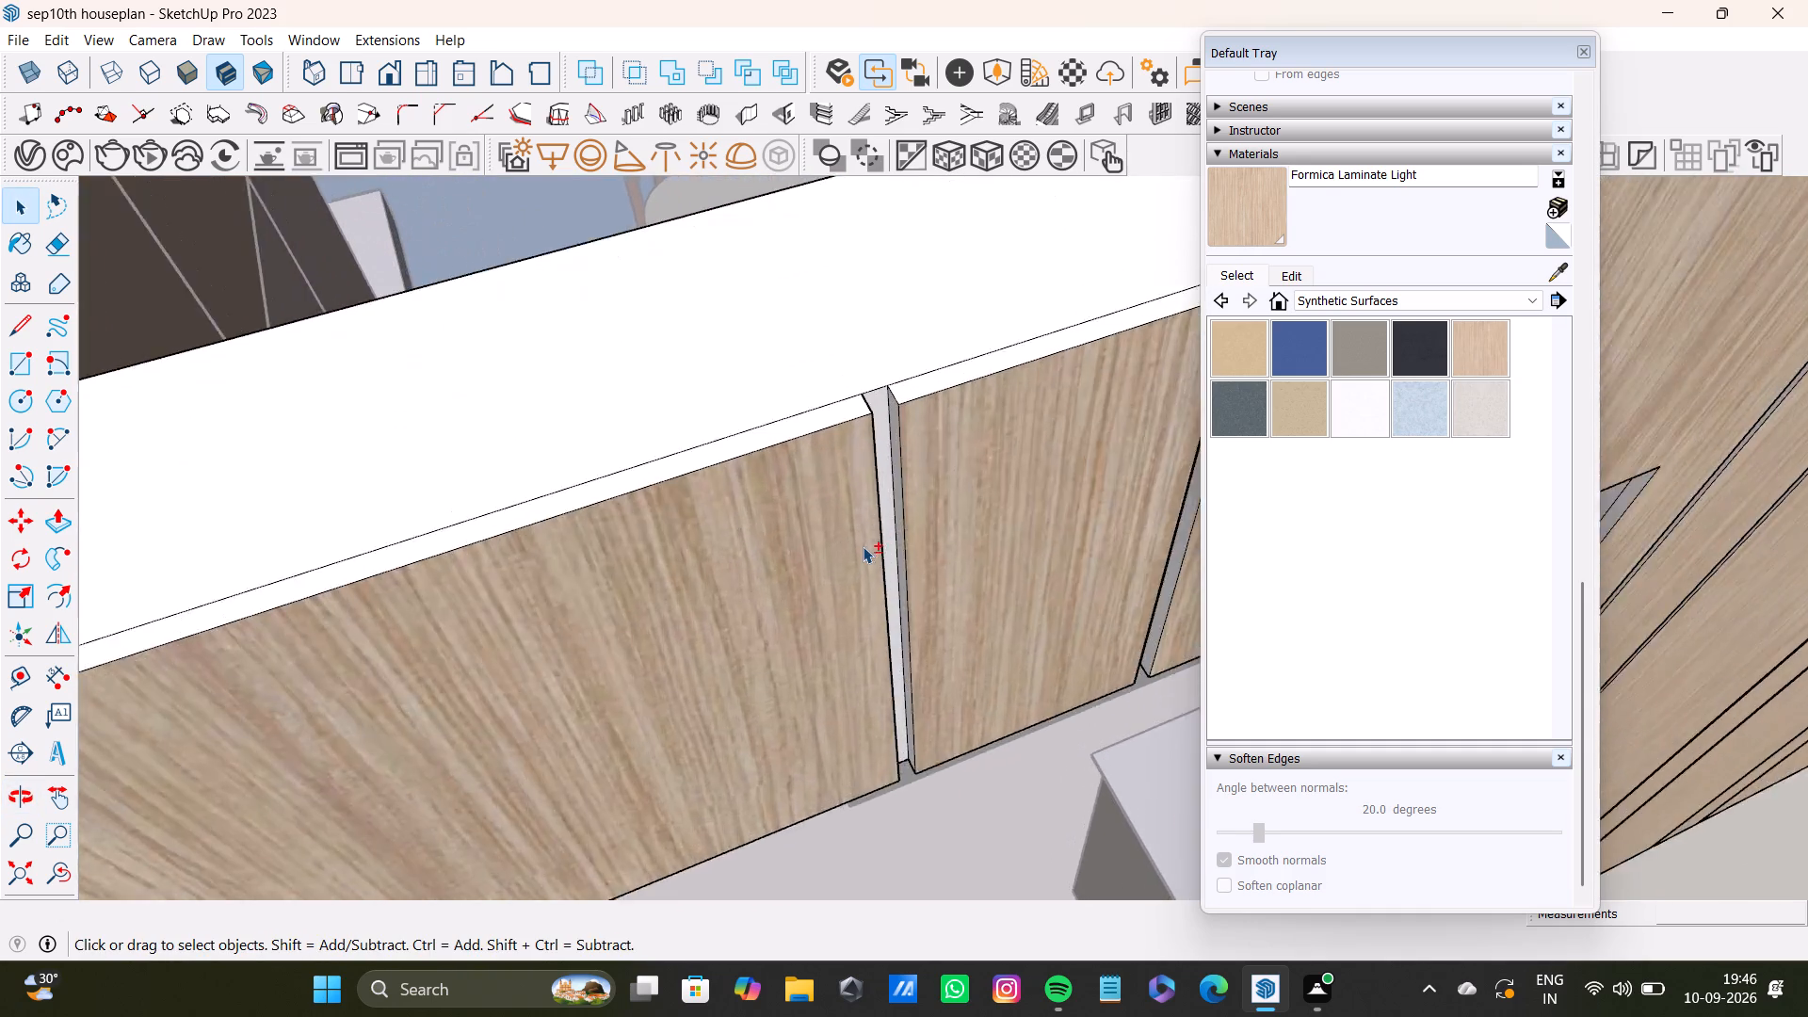
pyautogui.keyDown('shift'); pyautogui.scroll(6, 863, 546); pyautogui.keyUp('shift')
pyautogui.moveTo(882, 542); pyautogui.dragTo(682, 610, button='middle')
pyautogui.scroll(4, 909, 495)
pyautogui.keyDown('shift'); pyautogui.moveTo(927, 488); pyautogui.dragTo(708, 626, button='middle'); pyautogui.keyUp('shift')
pyautogui.keyDown('shift'); pyautogui.moveTo(760, 598); pyautogui.dragTo(623, 621, button='middle'); pyautogui.keyUp('shift')
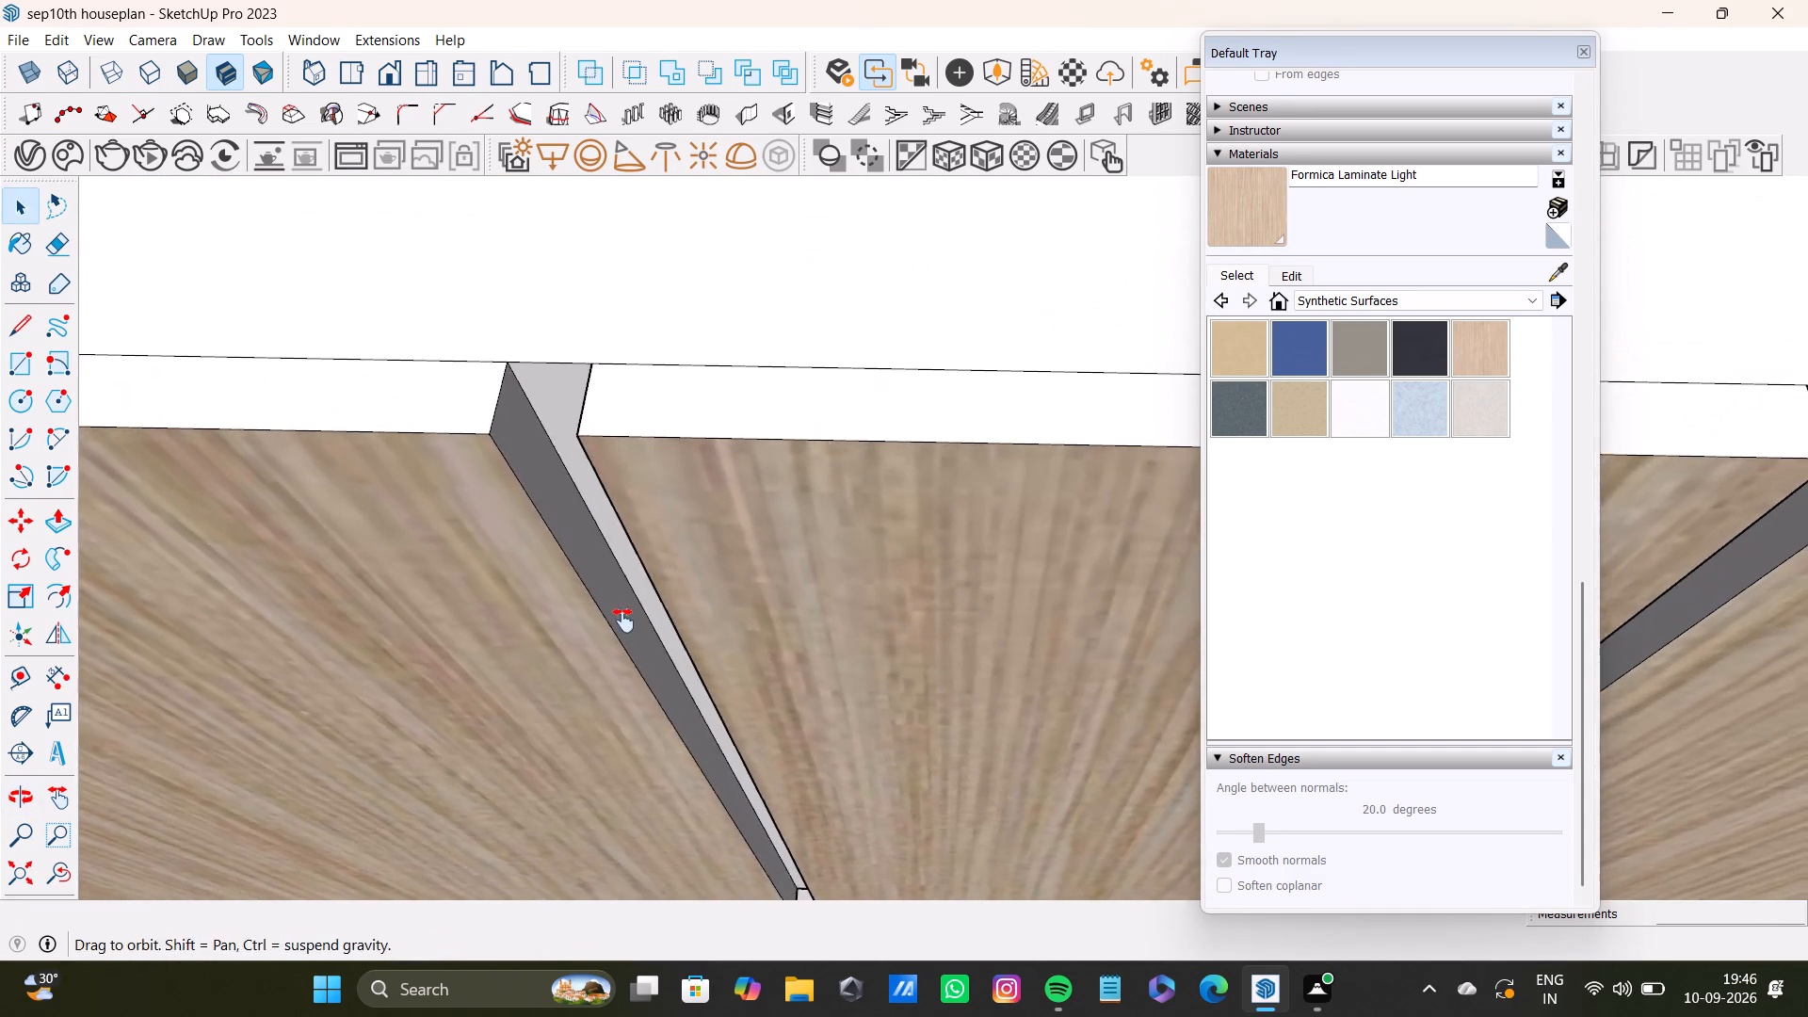
pyautogui.keyDown('shift'); pyautogui.moveTo(623, 621); pyautogui.dragTo(602, 624, button='middle'); pyautogui.keyUp('shift')
pyautogui.keyDown('shift'); pyautogui.click(374, 482); pyautogui.keyUp('shift')
pyautogui.keyDown('shift'); pyautogui.click(373, 425); pyautogui.keyUp('shift')
pyautogui.moveTo(425, 569); pyautogui.dragTo(771, 435, button='middle')
pyautogui.keyDown('shift'); pyautogui.scroll(2, 547, 732); pyautogui.keyUp('shift')
pyautogui.keyDown('shift'); pyautogui.moveTo(566, 693); pyautogui.dragTo(623, 529, button='middle'); pyautogui.keyUp('shift')
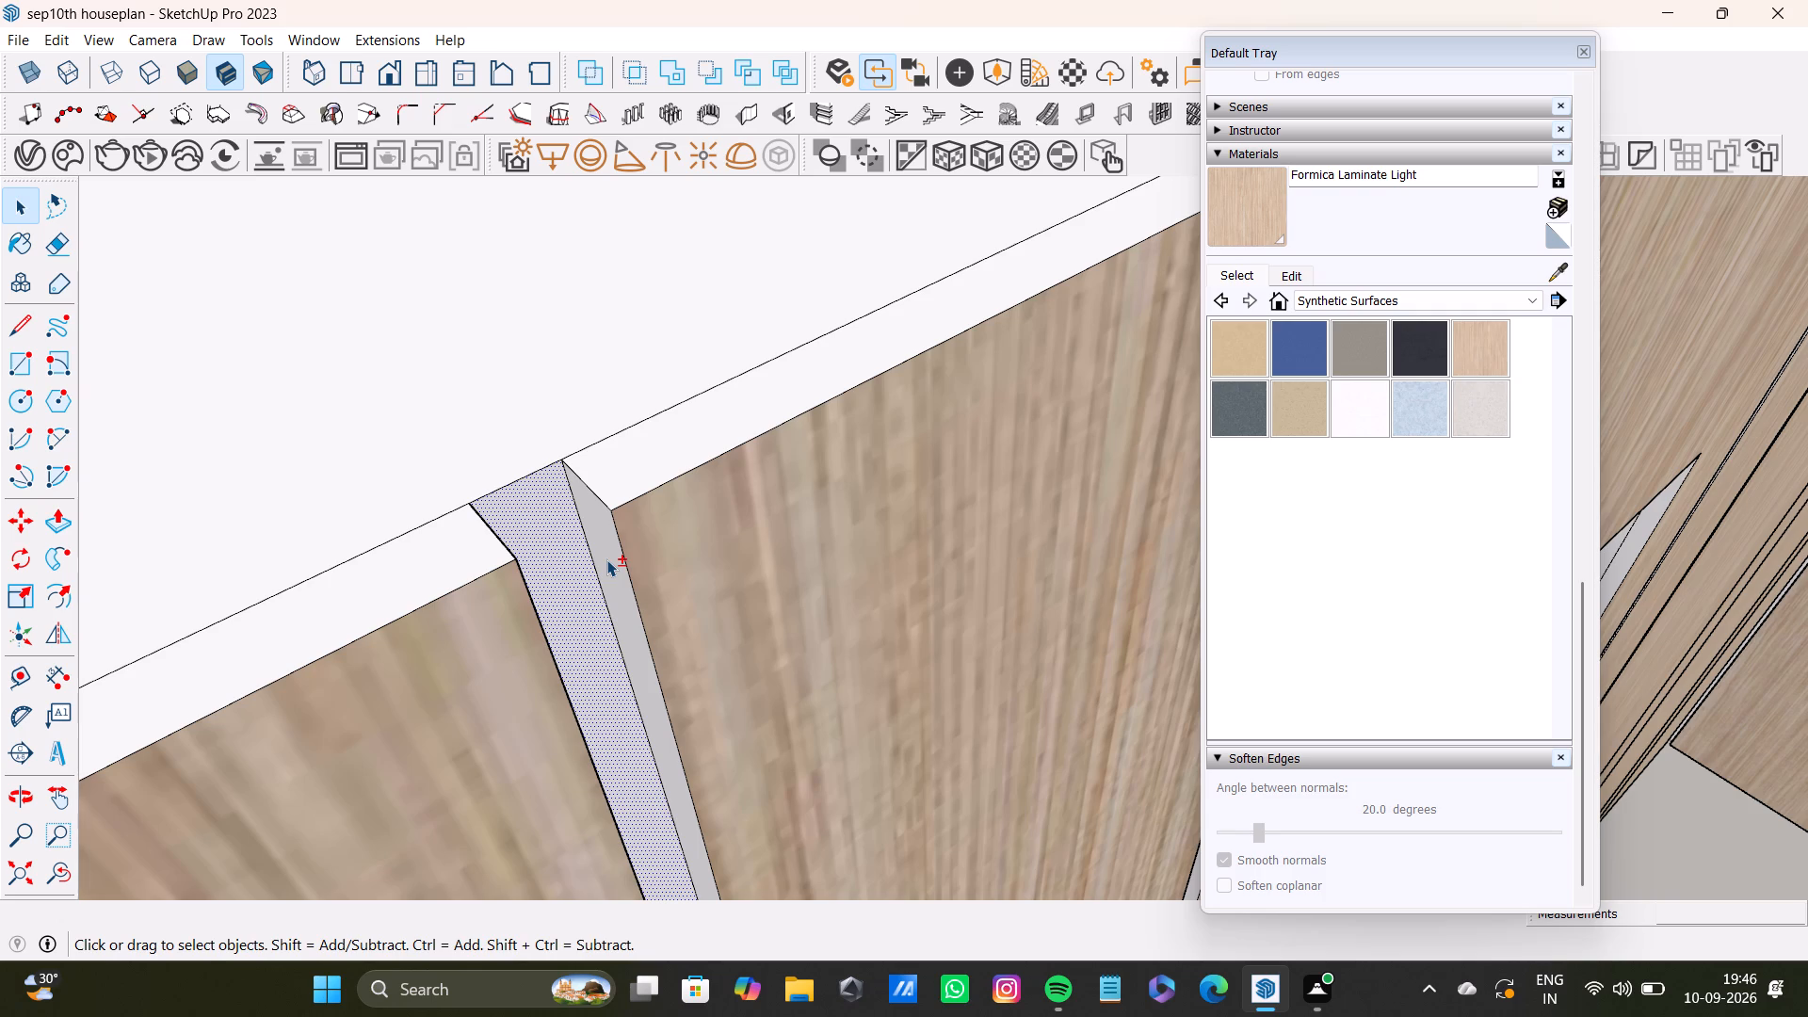
pyautogui.keyDown('shift'); pyautogui.click(606, 559); pyautogui.keyUp('shift')
# Add the back and both side faces of the eighth groove past the corner on the adjoining wall to the selection.
pyautogui.keyDown('shift'); pyautogui.scroll(-4, 699, 609); pyautogui.keyUp('shift')
pyautogui.keyDown('shift'); pyautogui.moveTo(739, 603); pyautogui.dragTo(315, 762, button='middle'); pyautogui.keyUp('shift')
pyautogui.keyDown('shift'); pyautogui.scroll(4, 878, 457); pyautogui.keyUp('shift')
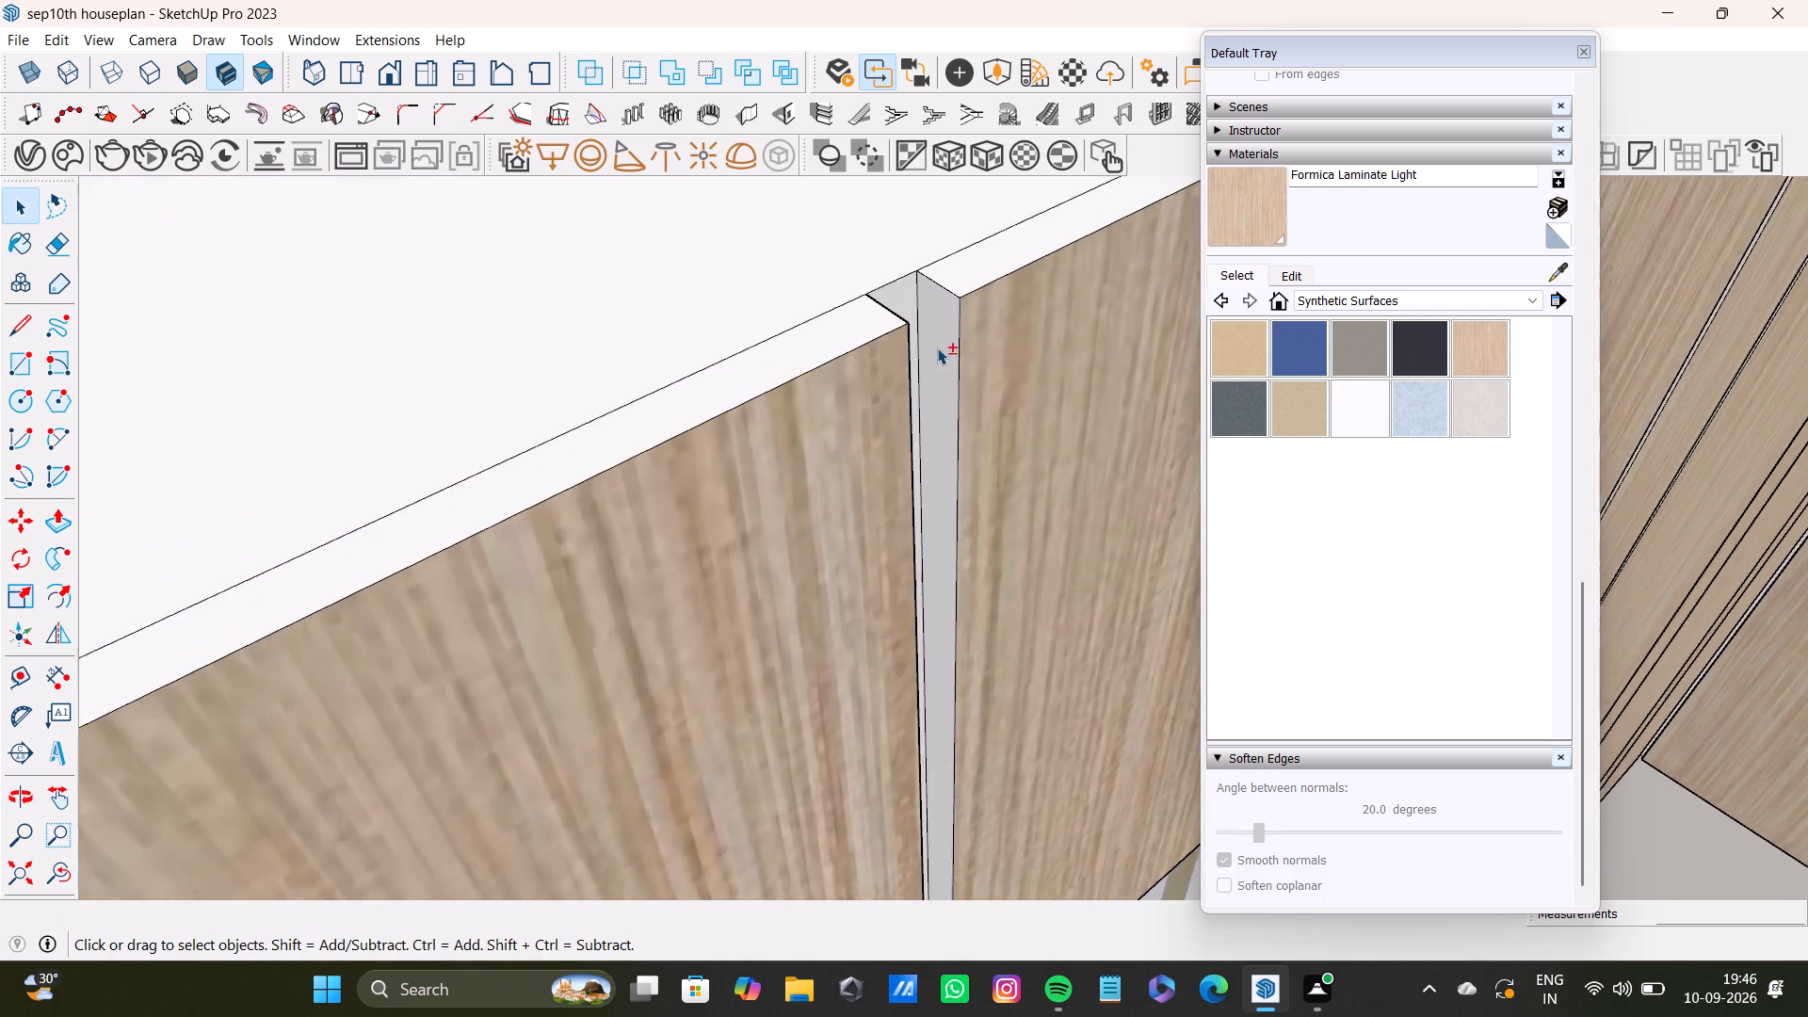
pyautogui.keyDown('shift'); pyautogui.scroll(1, 937, 347); pyautogui.keyUp('shift')
pyautogui.keyDown('shift'); pyautogui.click(943, 308); pyautogui.keyUp('shift')
pyautogui.keyDown('shift'); pyautogui.click(911, 286); pyautogui.keyUp('shift')
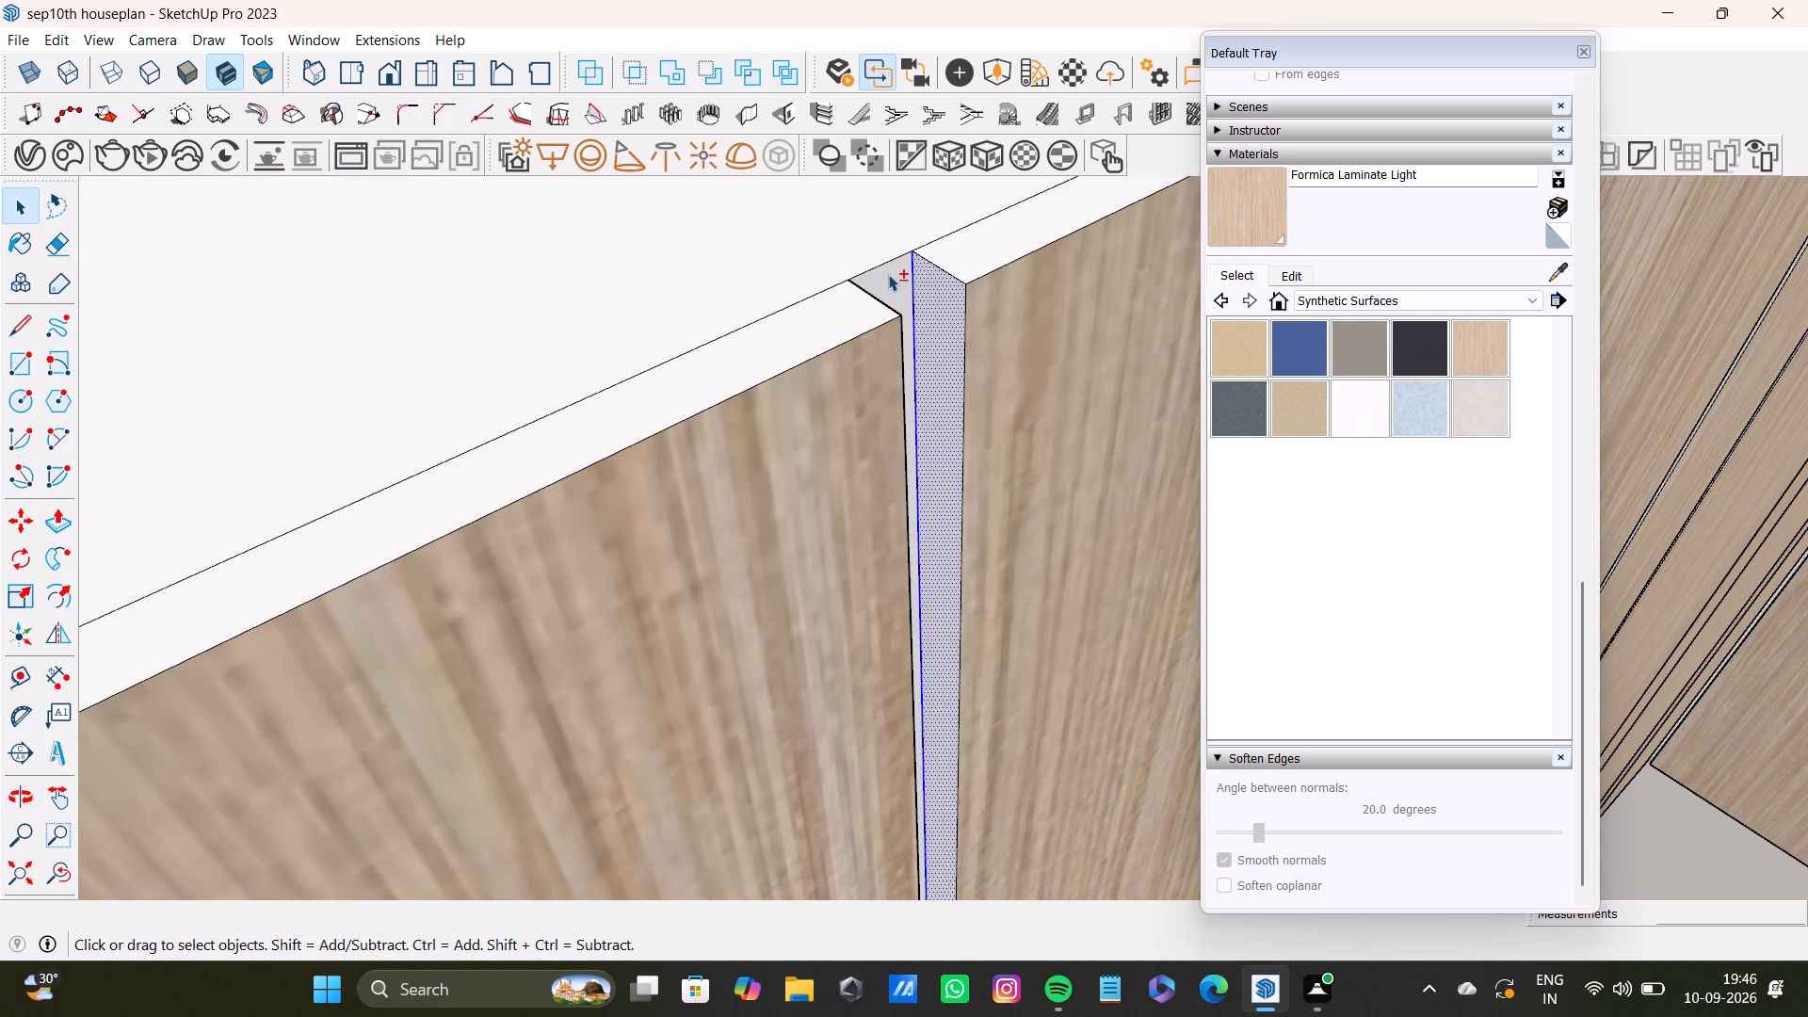
pyautogui.keyDown('shift'); pyautogui.click(888, 274); pyautogui.keyUp('shift')
pyautogui.moveTo(987, 381); pyautogui.dragTo(567, 434, button='middle')
pyautogui.scroll(3, 951, 329)
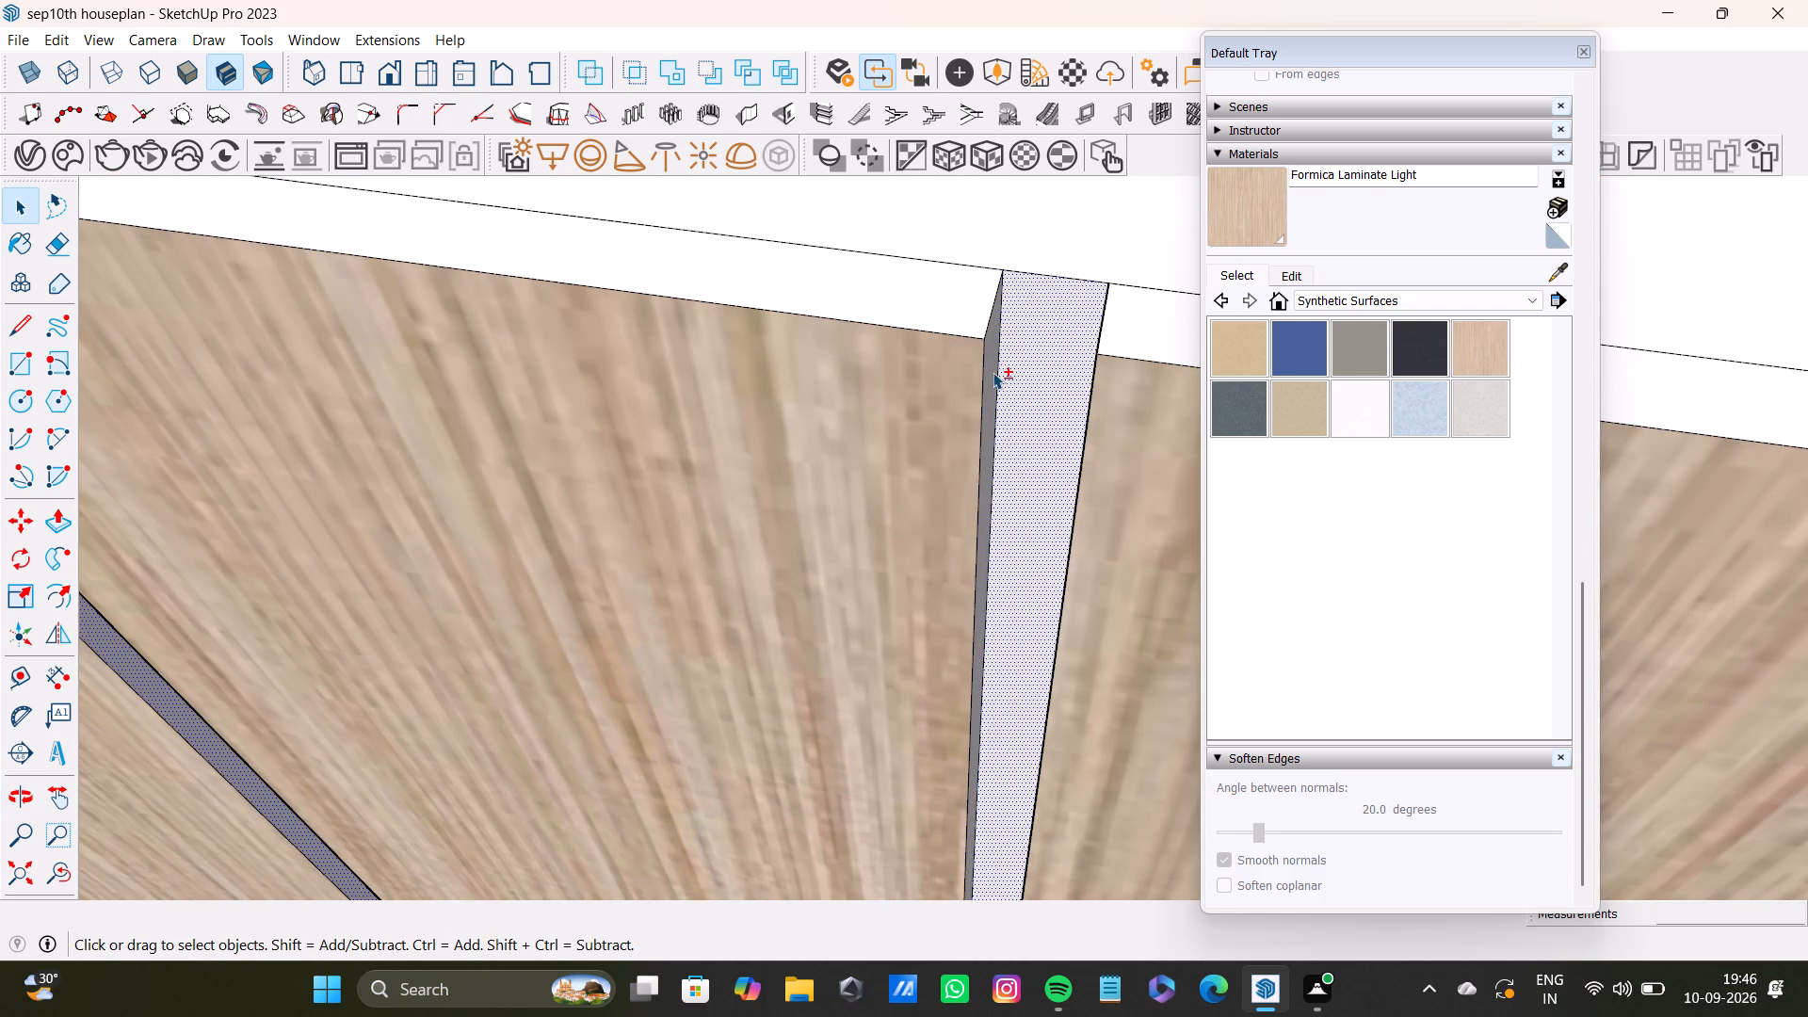
pyautogui.keyDown('shift'); pyautogui.click(993, 372); pyautogui.keyUp('shift')
# Add the back and both side faces of the ninth groove past the corner on the adjoining wall to the selection.
pyautogui.keyDown('shift'); pyautogui.scroll(-15, 982, 377); pyautogui.keyUp('shift')
pyautogui.keyDown('shift'); pyautogui.moveTo(989, 409); pyautogui.dragTo(388, 377, button='middle'); pyautogui.keyUp('shift')
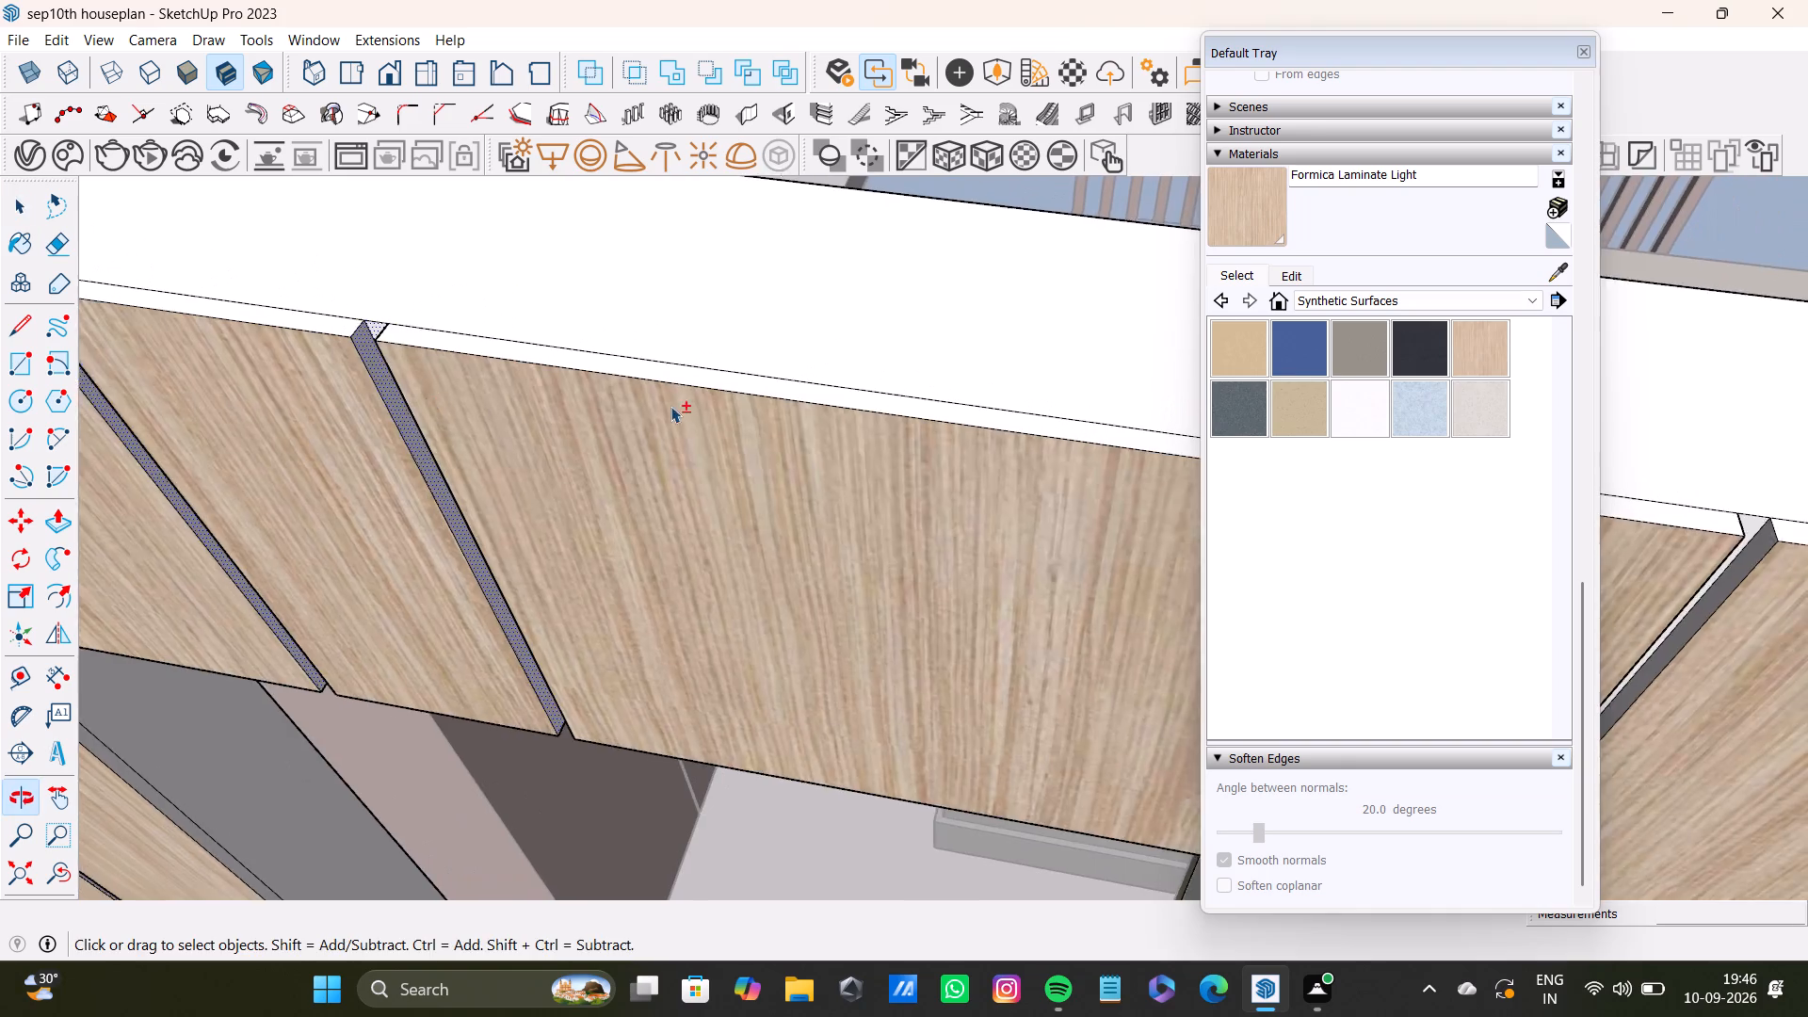
pyautogui.keyDown('shift'); pyautogui.scroll(-8, 672, 406); pyautogui.keyUp('shift')
pyautogui.keyDown('shift'); pyautogui.moveTo(929, 502); pyautogui.dragTo(603, 530, button='middle'); pyautogui.keyUp('shift')
pyautogui.keyDown('shift'); pyautogui.scroll(18, 827, 493); pyautogui.keyUp('shift')
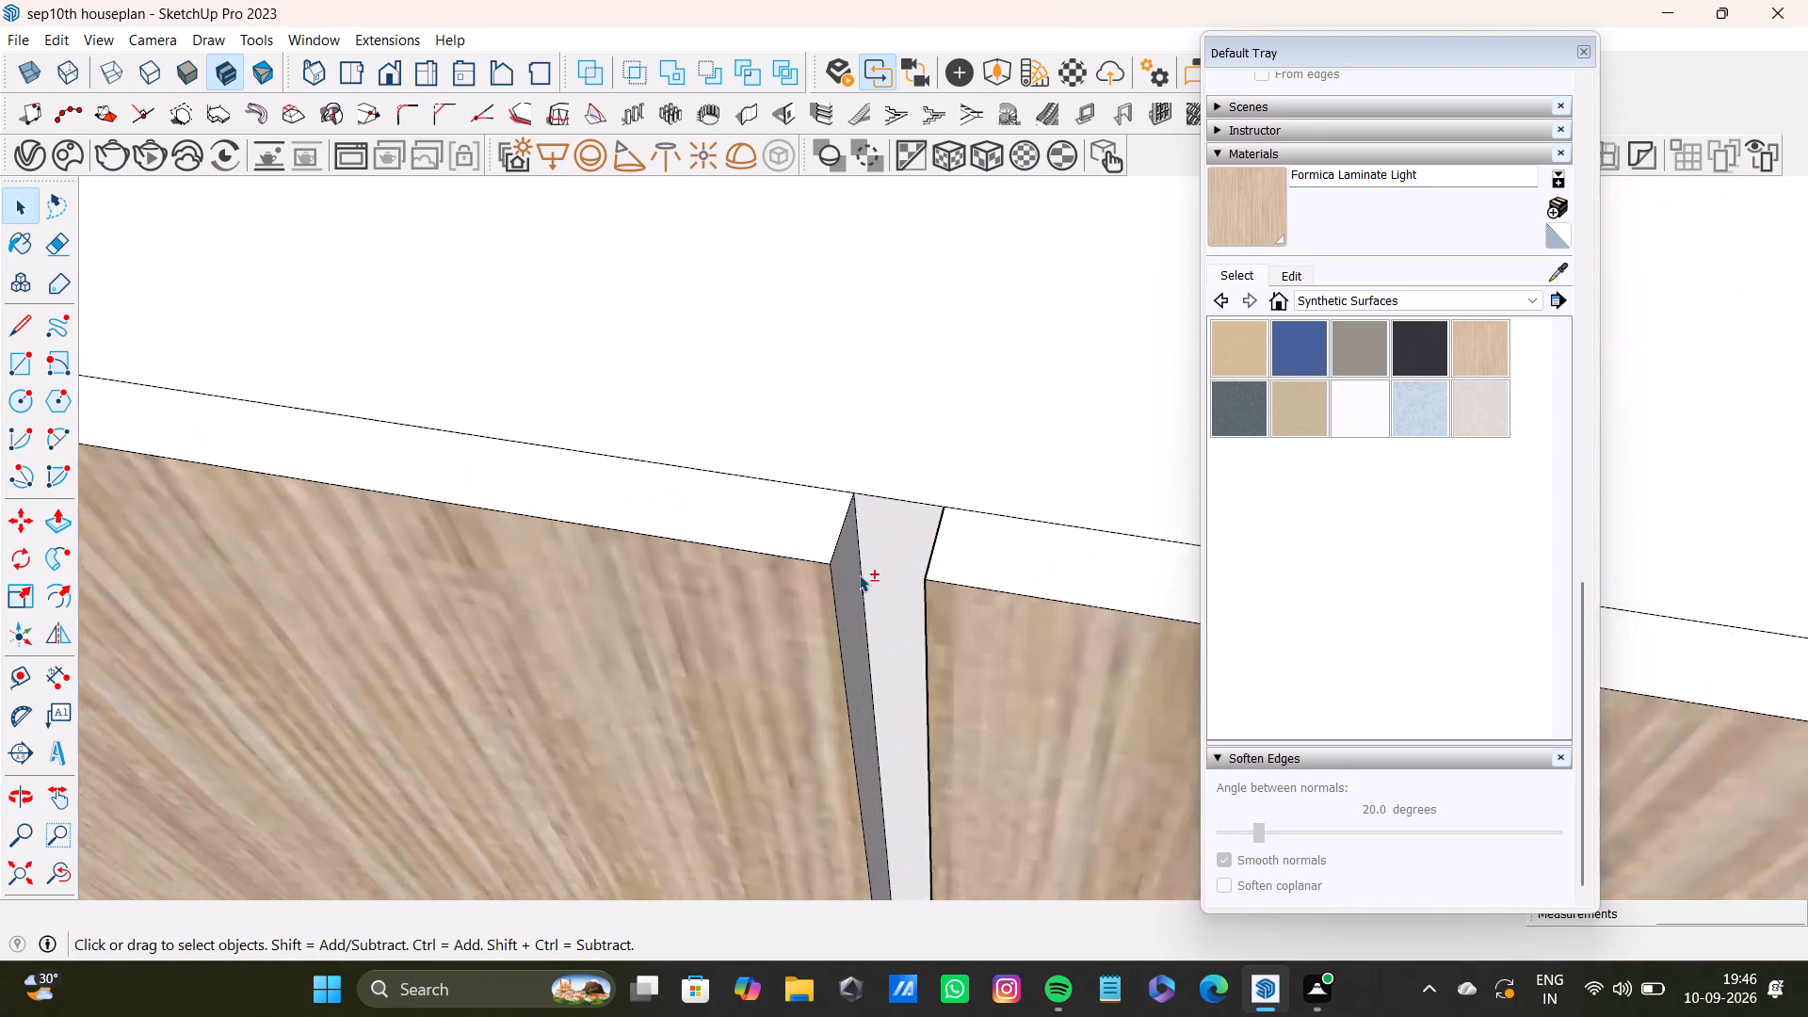
pyautogui.keyDown('shift'); pyautogui.scroll(1, 859, 574); pyautogui.keyUp('shift')
pyautogui.keyDown('shift'); pyautogui.click(852, 585); pyautogui.keyUp('shift')
pyautogui.keyDown('shift'); pyautogui.click(875, 540); pyautogui.keyUp('shift')
pyautogui.moveTo(852, 668); pyautogui.dragTo(1184, 646, button='middle')
pyautogui.keyDown('shift'); pyautogui.scroll(2, 1043, 609); pyautogui.keyUp('shift')
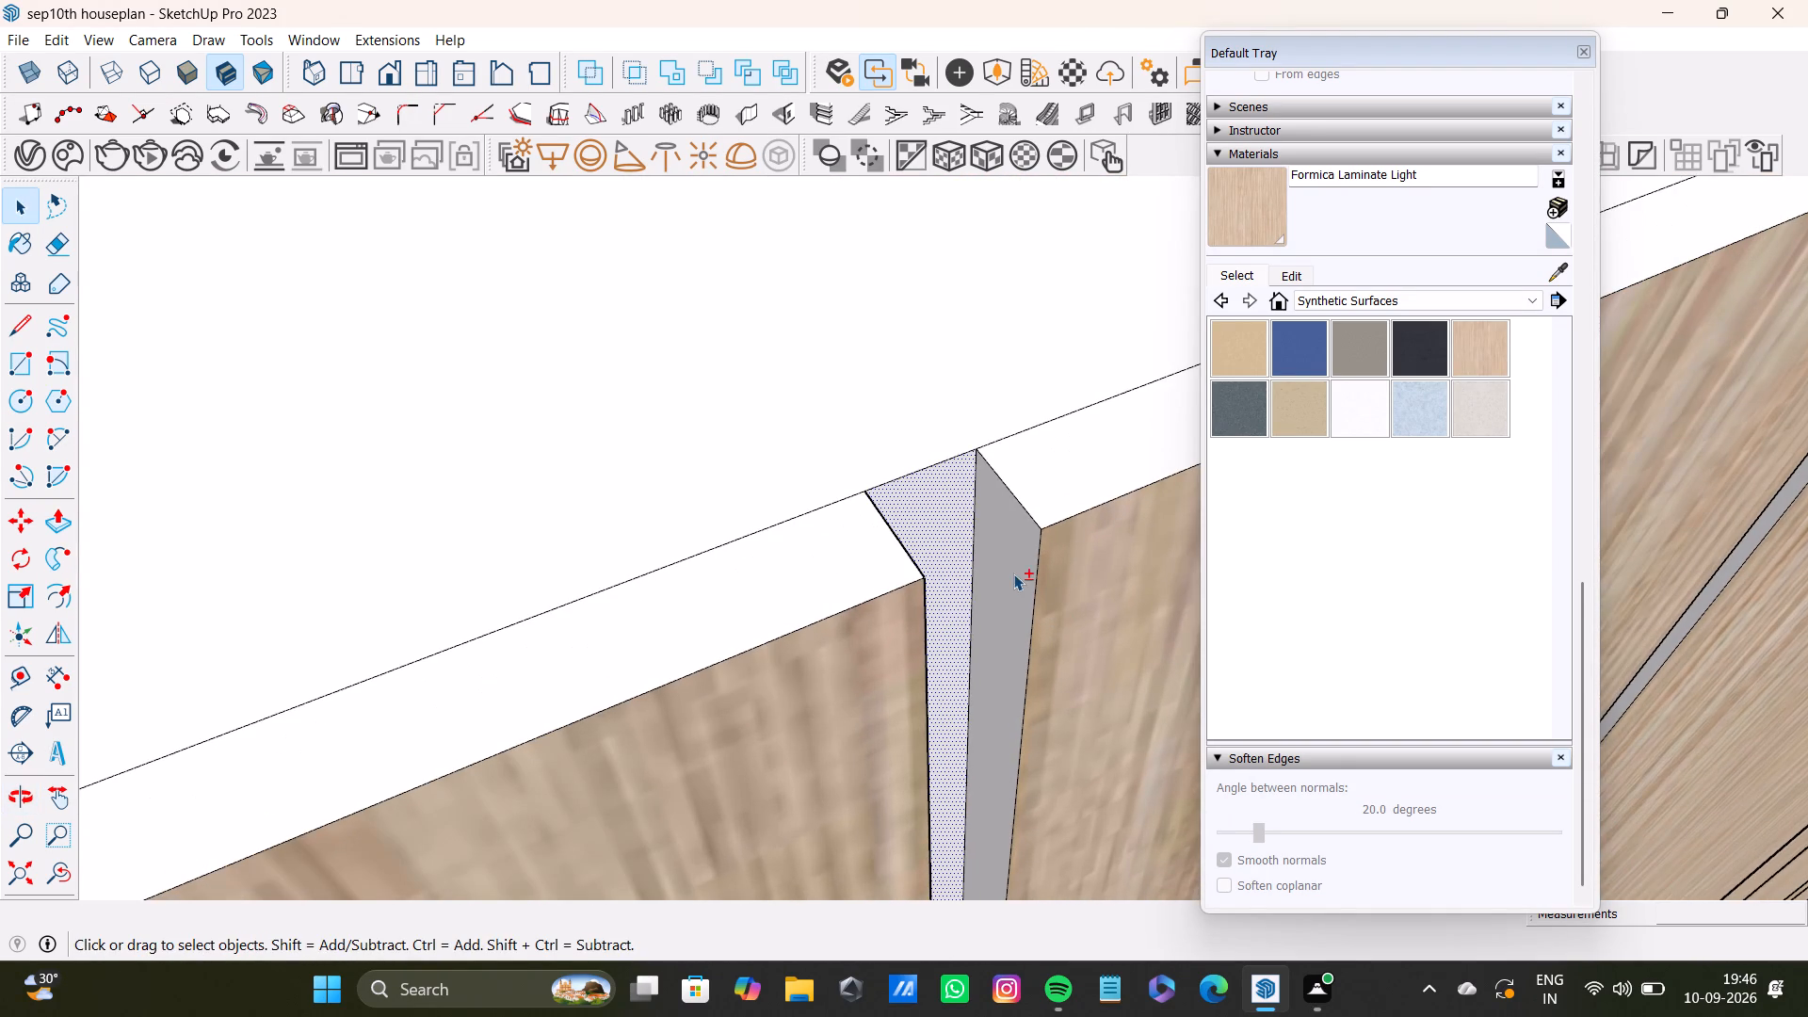
pyautogui.keyDown('shift'); pyautogui.click(1013, 573); pyautogui.keyUp('shift')
# Add the back and both side faces of the tenth groove past the corner on the adjoining wall to the selection.
pyautogui.keyDown('shift'); pyautogui.scroll(-4, 1003, 573); pyautogui.keyUp('shift')
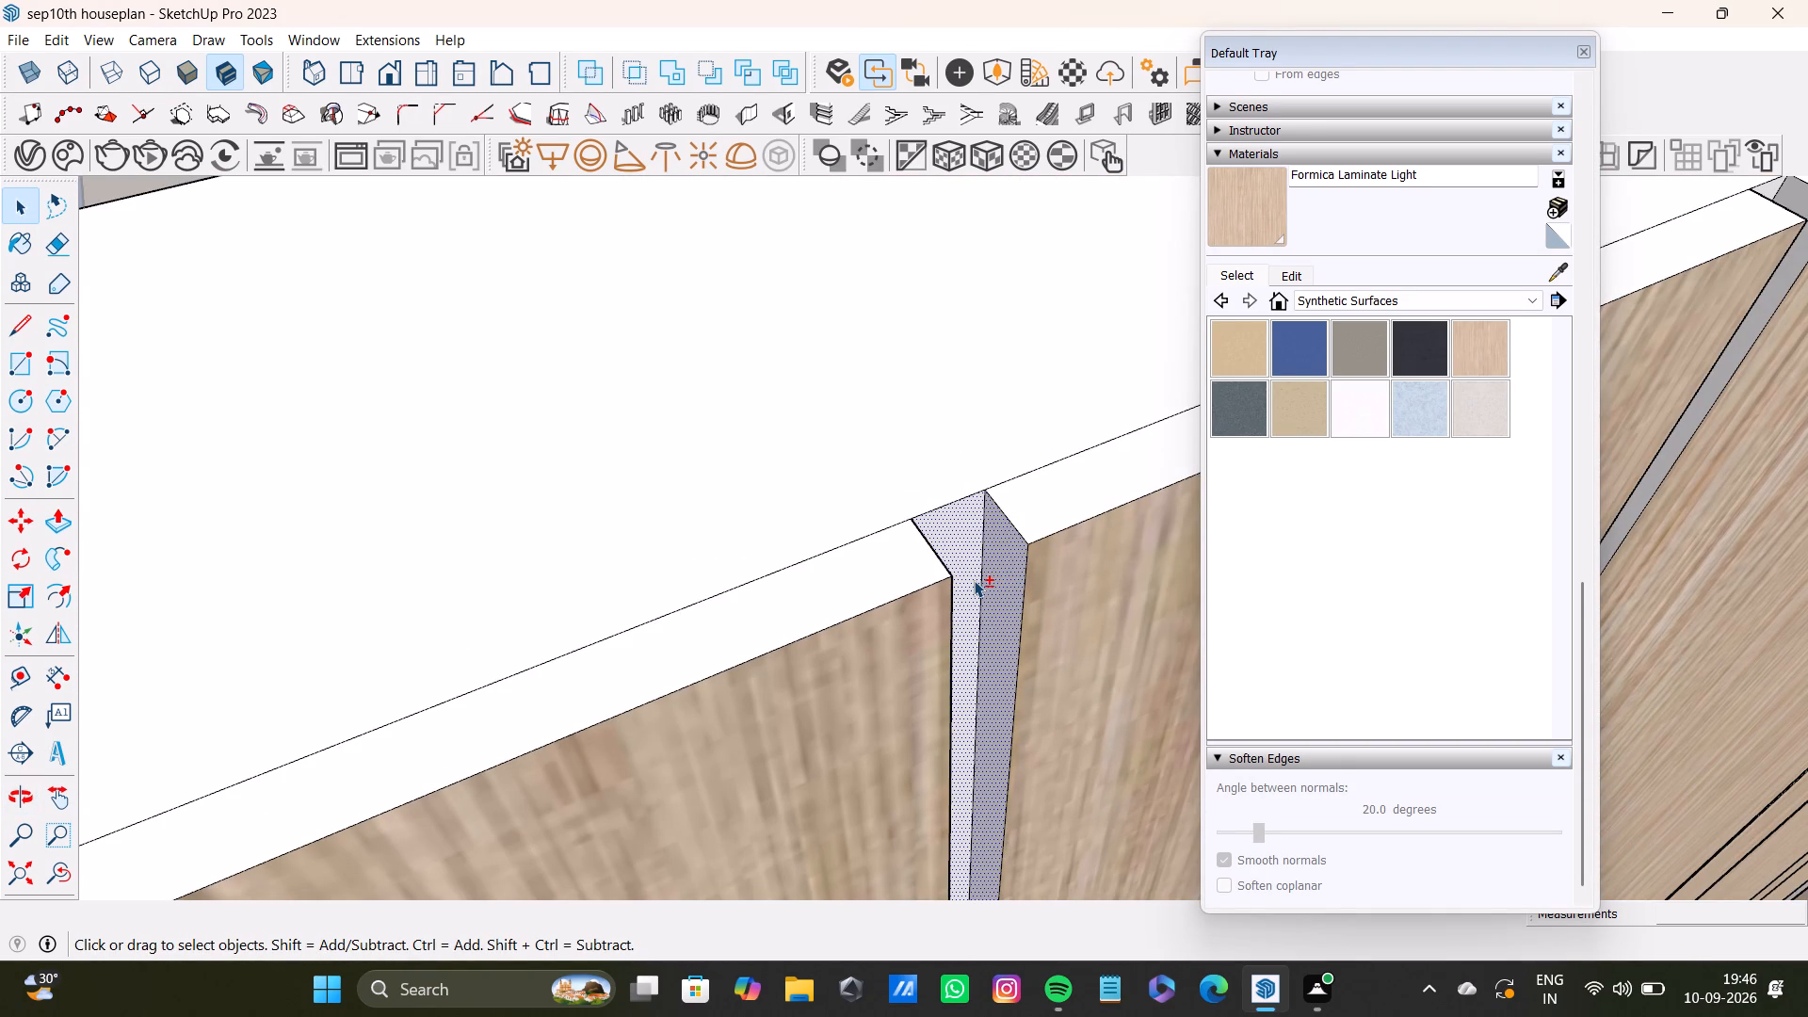
pyautogui.keyDown('shift'); pyautogui.scroll(-3, 1061, 497); pyautogui.keyUp('shift')
pyautogui.keyDown('shift'); pyautogui.scroll(3, 1025, 500); pyautogui.keyUp('shift')
pyautogui.keyDown('shift'); pyautogui.scroll(-8, 1025, 500); pyautogui.keyUp('shift')
pyautogui.keyDown('shift'); pyautogui.moveTo(1030, 541); pyautogui.dragTo(672, 614, button='middle'); pyautogui.keyUp('shift')
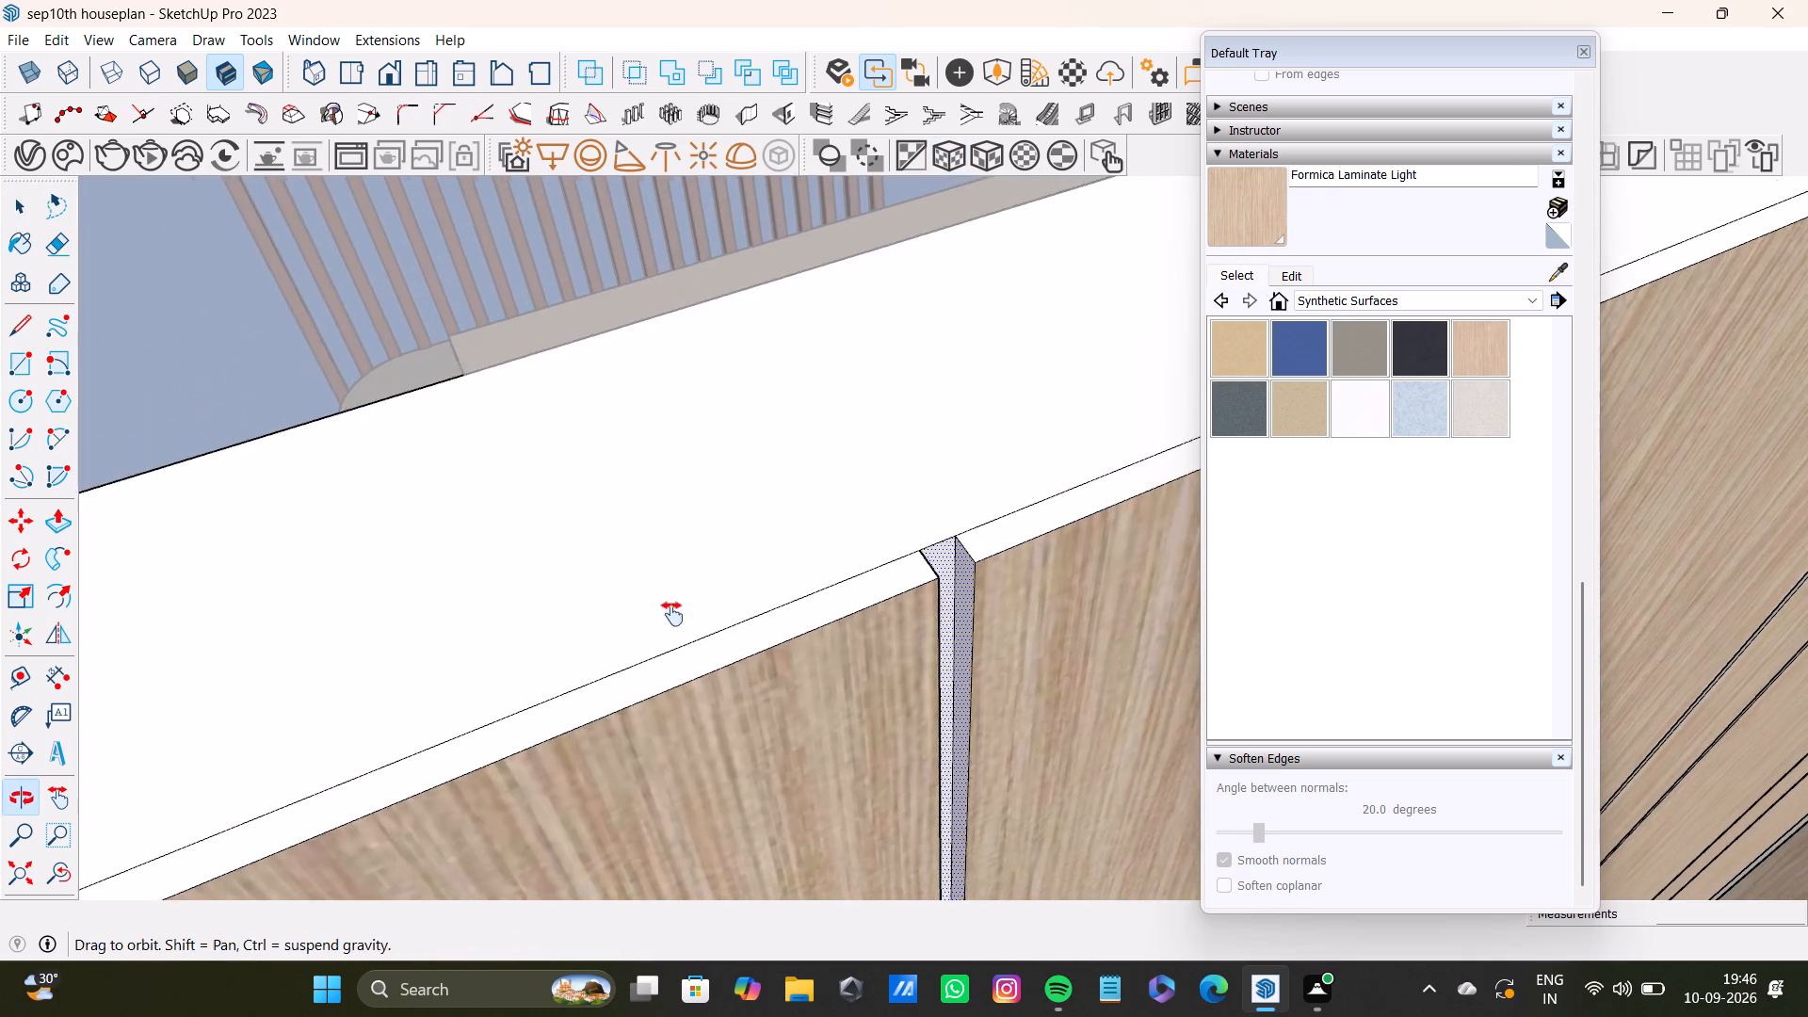
pyautogui.keyDown('shift'); pyautogui.moveTo(672, 614); pyautogui.dragTo(671, 614, button='middle'); pyautogui.keyUp('shift')
pyautogui.keyDown('shift'); pyautogui.scroll(6, 1116, 558); pyautogui.keyUp('shift')
pyautogui.keyDown('shift'); pyautogui.moveTo(1012, 515); pyautogui.dragTo(754, 768, button='middle'); pyautogui.keyUp('shift')
pyautogui.keyDown('shift'); pyautogui.scroll(6, 870, 612); pyautogui.keyUp('shift')
pyautogui.keyDown('shift'); pyautogui.click(936, 488); pyautogui.keyUp('shift')
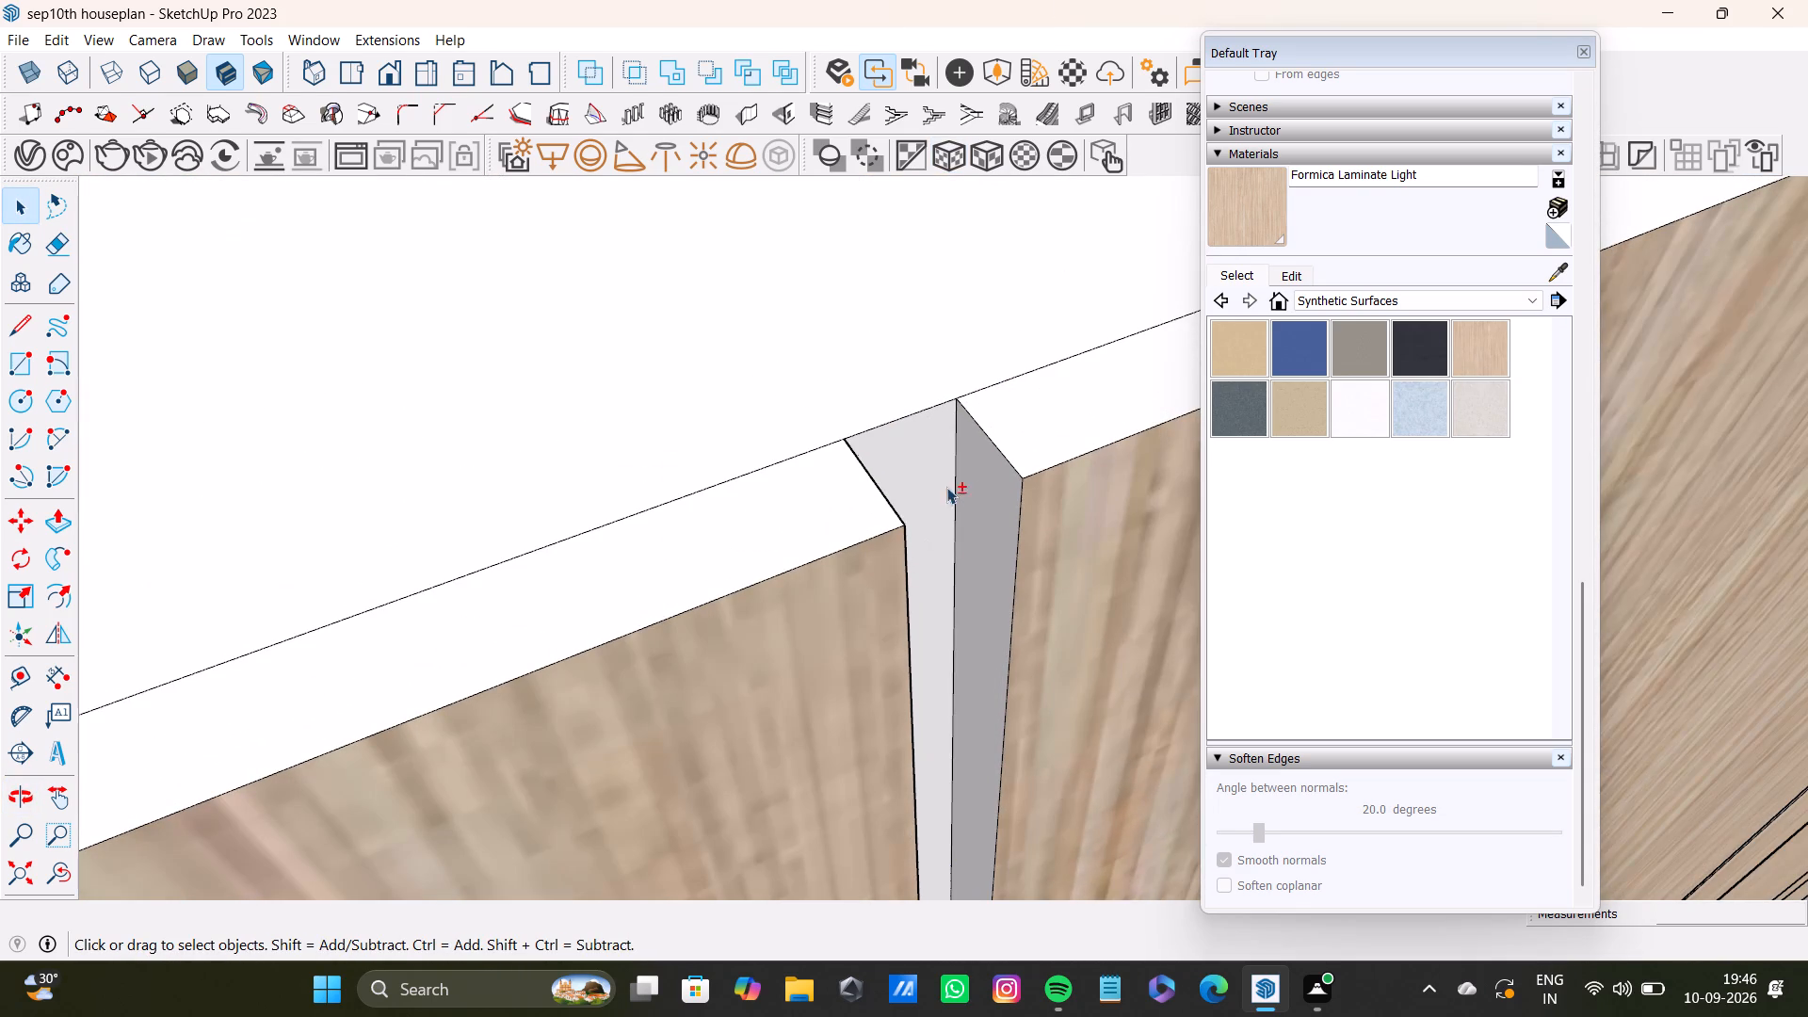
pyautogui.keyDown('shift'); pyautogui.click(989, 486); pyautogui.keyUp('shift')
pyautogui.moveTo(1039, 557); pyautogui.dragTo(475, 614, button='middle')
pyautogui.keyDown('shift'); pyautogui.scroll(2, 793, 504); pyautogui.keyUp('shift')
pyautogui.keyDown('shift'); pyautogui.click(938, 469); pyautogui.keyUp('shift')
# Add the back and both side faces of the eleventh groove past the corner on the adjoining wall to the selection.
pyautogui.keyDown('shift'); pyautogui.scroll(-6, 928, 542); pyautogui.keyUp('shift')
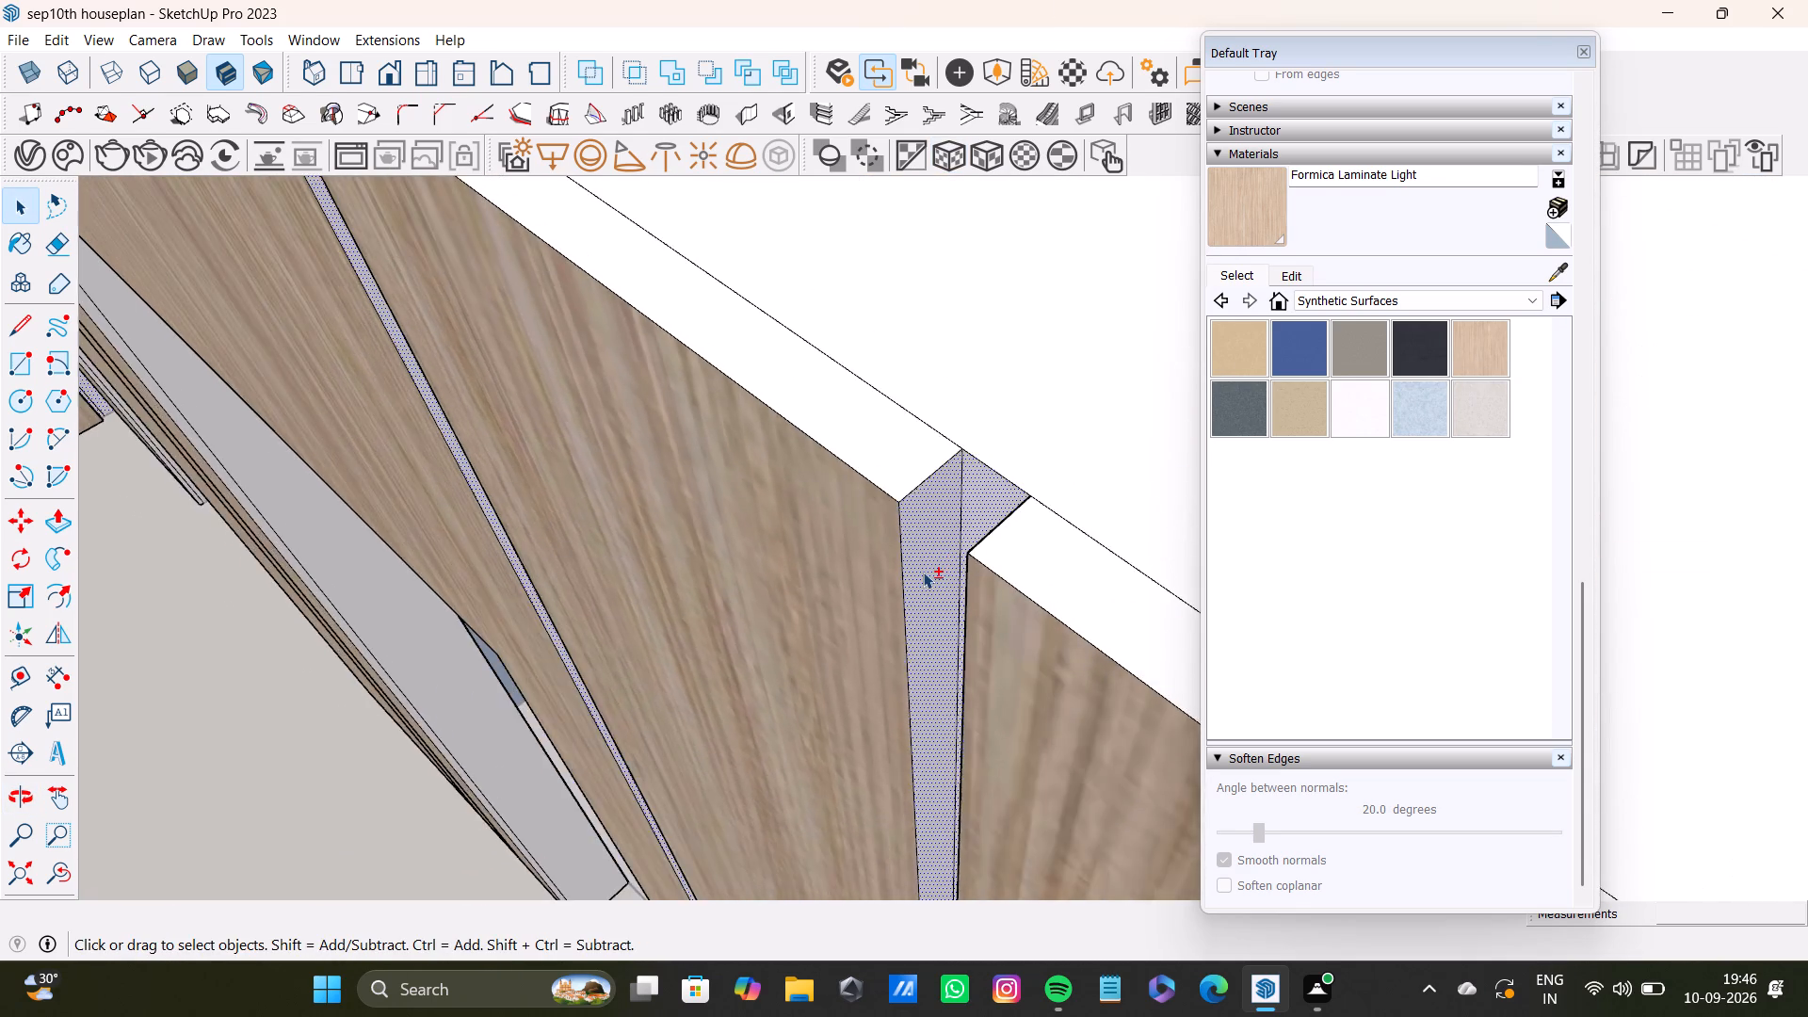
pyautogui.keyDown('shift'); pyautogui.scroll(-7, 923, 572); pyautogui.keyUp('shift')
pyautogui.keyDown('shift'); pyautogui.moveTo(817, 605); pyautogui.dragTo(743, 657, button='middle'); pyautogui.keyUp('shift')
pyautogui.keyDown('shift'); pyautogui.scroll(-1, 743, 657); pyautogui.keyUp('shift')
pyautogui.keyDown('shift'); pyautogui.moveTo(730, 683); pyautogui.dragTo(1086, 632, button='middle'); pyautogui.keyUp('shift')
pyautogui.keyDown('shift'); pyautogui.moveTo(1031, 535); pyautogui.dragTo(204, 498, button='middle'); pyautogui.keyUp('shift')
pyautogui.keyDown('shift'); pyautogui.moveTo(339, 620); pyautogui.dragTo(0, 384, button='middle'); pyautogui.keyUp('shift')
pyautogui.keyDown('shift'); pyautogui.scroll(-7, 526, 532); pyautogui.keyUp('shift')
pyautogui.keyDown('shift'); pyautogui.scroll(1, 884, 570); pyautogui.keyUp('shift')
pyautogui.keyDown('shift'); pyautogui.moveTo(832, 586); pyautogui.dragTo(725, 581, button='middle'); pyautogui.keyUp('shift')
pyautogui.keyDown('shift'); pyautogui.scroll(-1, 774, 562); pyautogui.keyUp('shift')
pyautogui.keyDown('shift'); pyautogui.scroll(2, 952, 515); pyautogui.keyUp('shift')
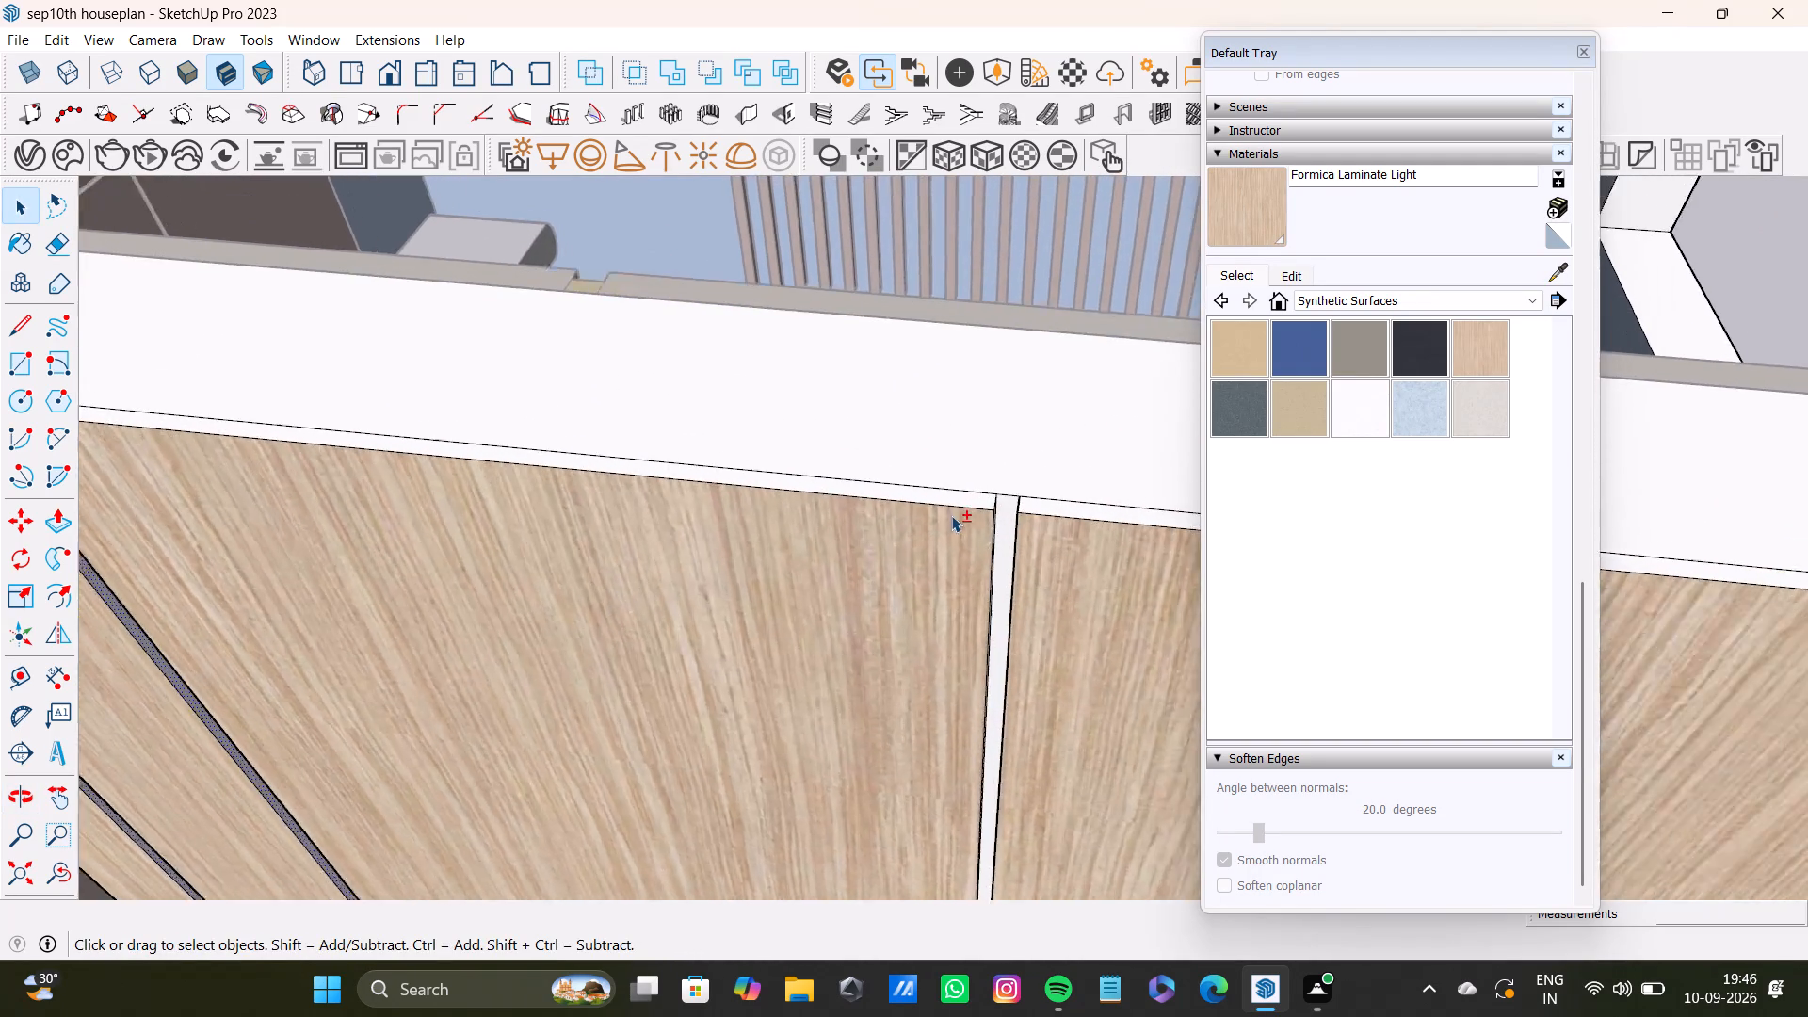
pyautogui.keyDown('shift'); pyautogui.scroll(9, 951, 515); pyautogui.keyUp('shift')
pyautogui.keyDown('shift'); pyautogui.moveTo(991, 535); pyautogui.dragTo(576, 541, button='middle'); pyautogui.keyUp('shift')
pyautogui.keyDown('shift'); pyautogui.scroll(7, 663, 506); pyautogui.keyUp('shift')
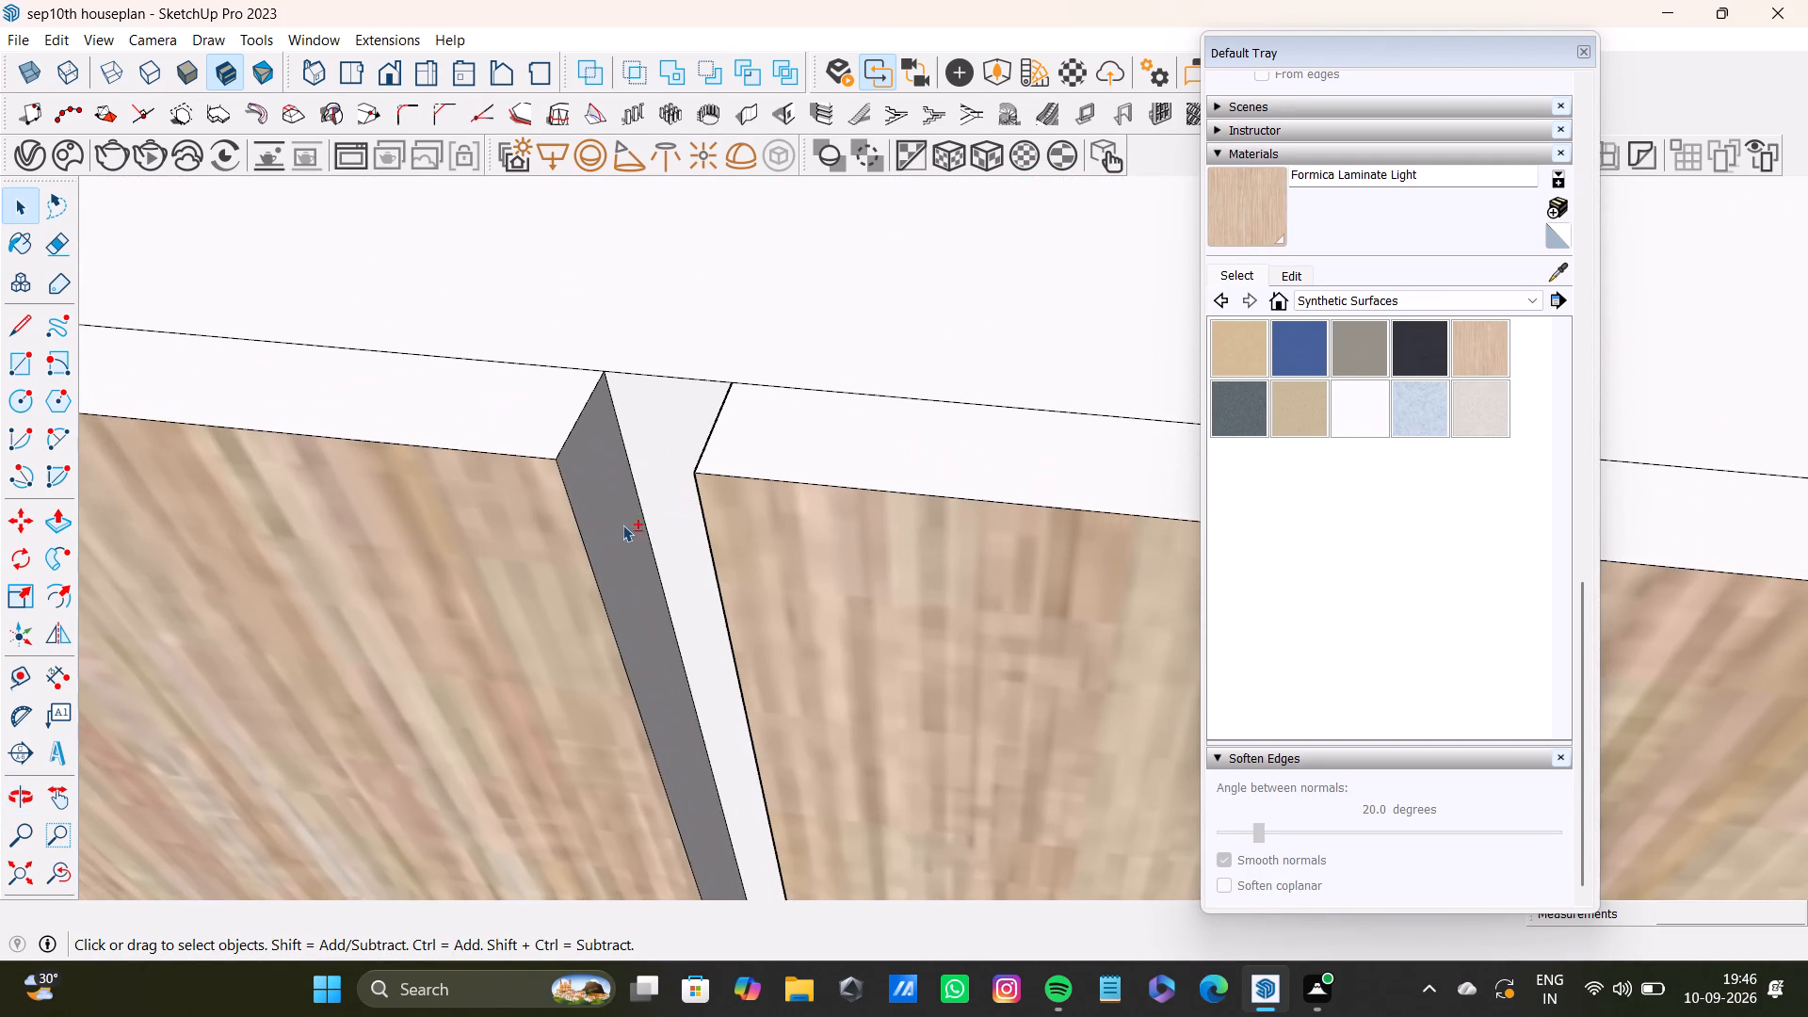
pyautogui.keyDown('shift'); pyautogui.click(619, 528); pyautogui.keyUp('shift')
pyautogui.keyDown('shift'); pyautogui.click(659, 439); pyautogui.keyUp('shift')
pyautogui.keyDown('shift'); pyautogui.middleClick(678, 562); pyautogui.keyUp('shift')
pyautogui.keyDown('shift'); pyautogui.moveTo(660, 588); pyautogui.dragTo(979, 543, button='middle'); pyautogui.keyUp('shift')
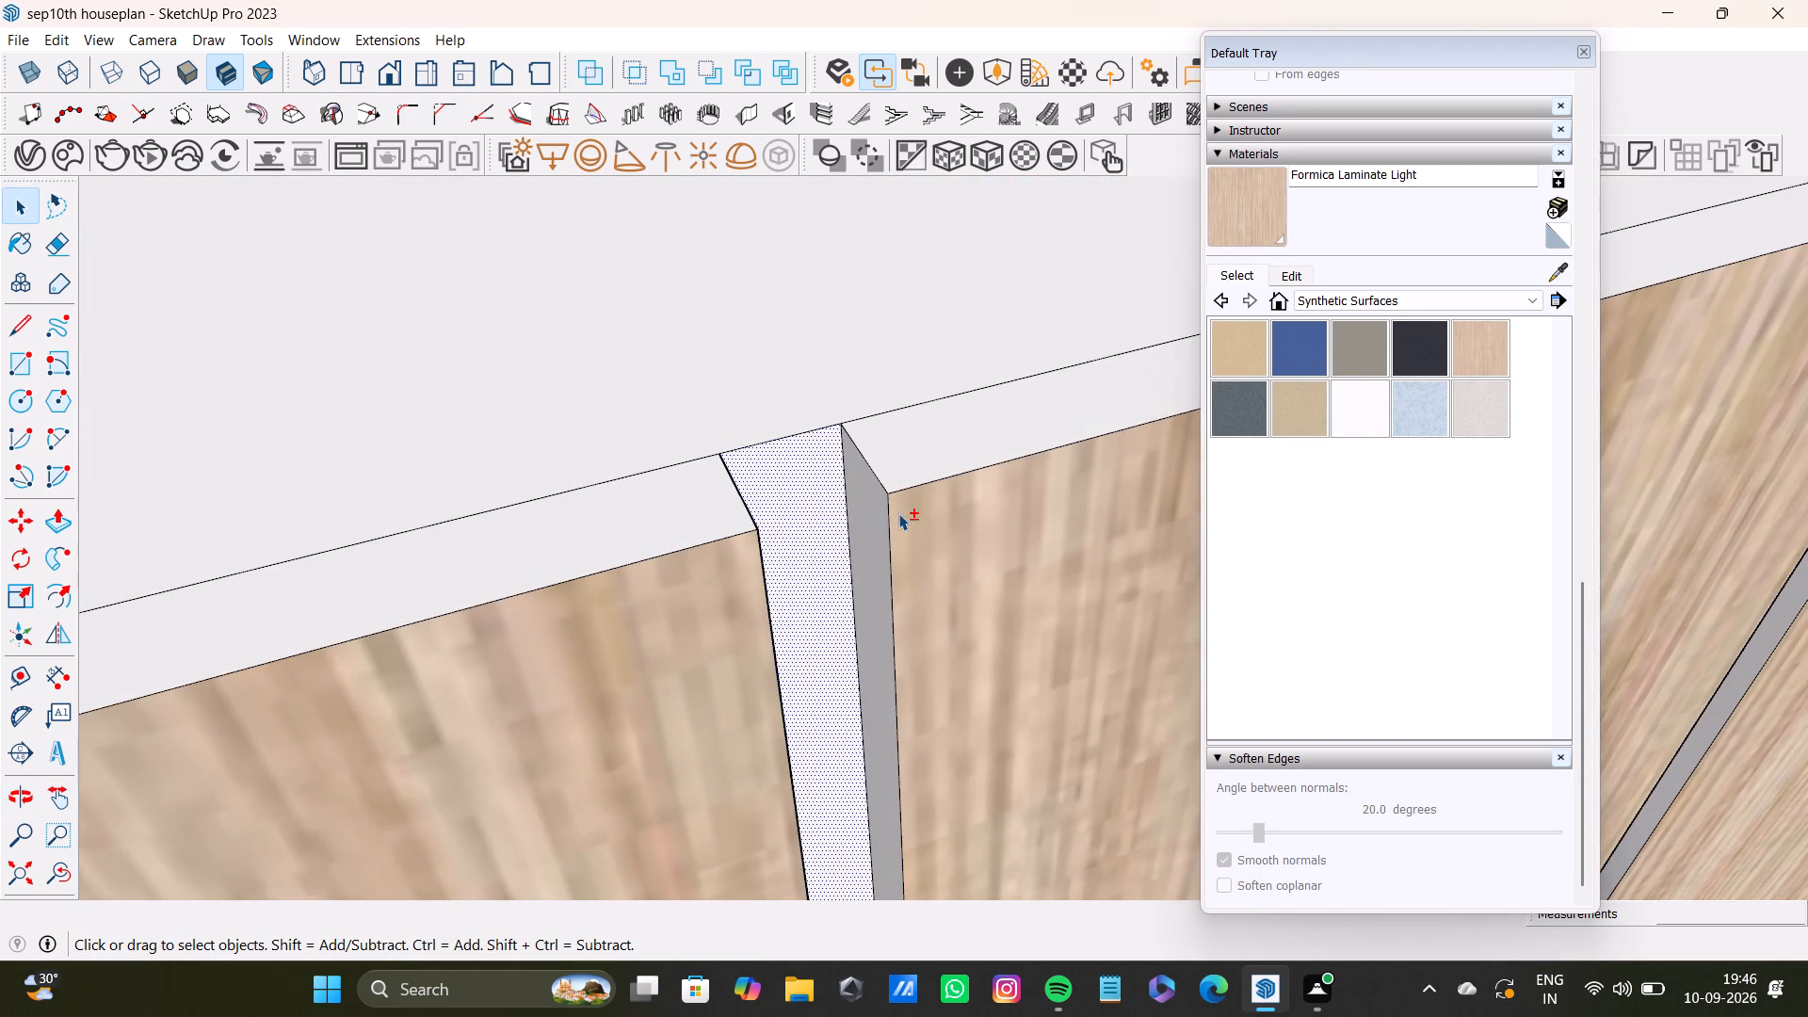
pyautogui.keyDown('shift'); pyautogui.click(875, 513); pyautogui.keyUp('shift')
# Add the back and both side faces of the twelfth groove past the corner on the adjoining wall to the selection.
pyautogui.keyDown('shift'); pyautogui.scroll(-18, 865, 523); pyautogui.keyUp('shift')
pyautogui.keyDown('shift'); pyautogui.moveTo(926, 508); pyautogui.dragTo(517, 550, button='middle'); pyautogui.keyUp('shift')
pyautogui.keyDown('shift'); pyautogui.scroll(3, 871, 493); pyautogui.keyUp('shift')
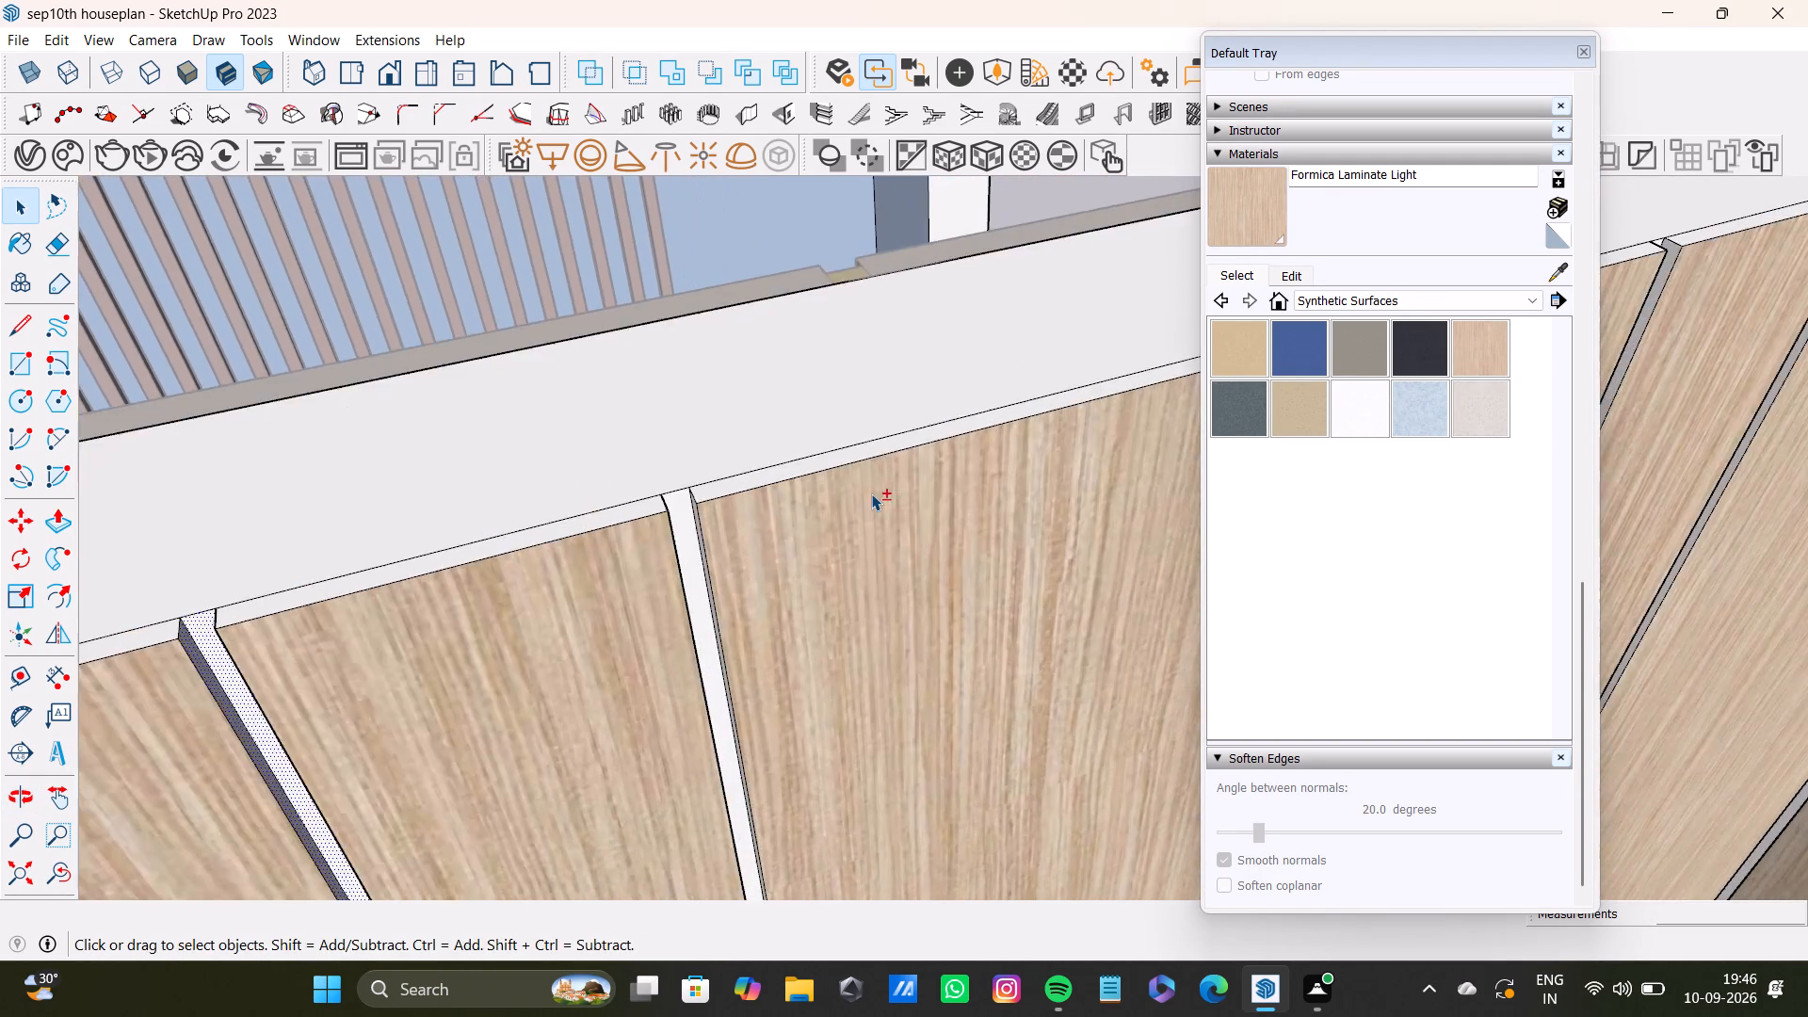
pyautogui.keyDown('shift'); pyautogui.scroll(12, 871, 493); pyautogui.keyUp('shift')
pyautogui.keyDown('shift'); pyautogui.click(574, 508); pyautogui.keyUp('shift')
pyautogui.moveTo(630, 685); pyautogui.dragTo(886, 594, button='middle')
pyautogui.keyDown('shift'); pyautogui.scroll(3, 792, 589); pyautogui.keyUp('shift')
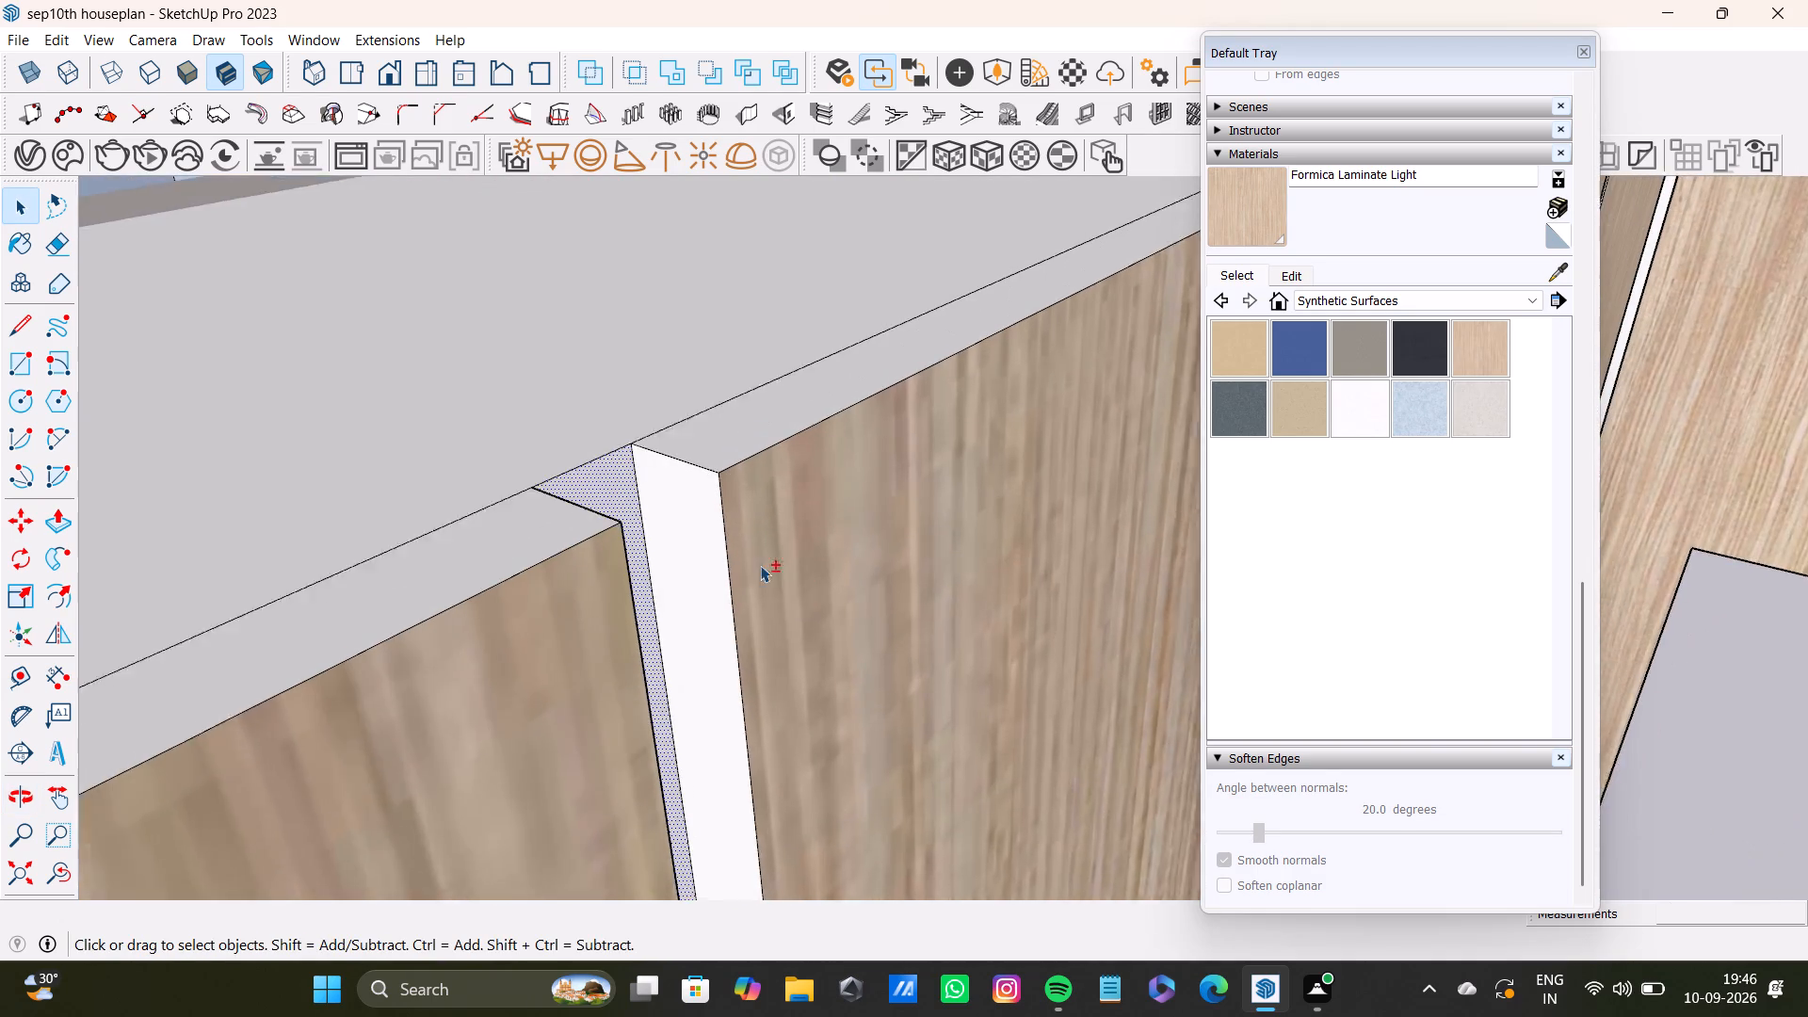
pyautogui.keyDown('shift'); pyautogui.click(690, 508); pyautogui.keyUp('shift')
pyautogui.keyDown('shift'); pyautogui.scroll(-4, 731, 553); pyautogui.keyUp('shift')
pyautogui.keyDown('shift'); pyautogui.moveTo(920, 618); pyautogui.dragTo(497, 663, button='middle'); pyautogui.keyUp('shift')
pyautogui.keyDown('shift'); pyautogui.moveTo(328, 509); pyautogui.dragTo(824, 531, button='middle'); pyautogui.keyUp('shift')
pyautogui.keyDown('shift'); pyautogui.scroll(6, 679, 477); pyautogui.keyUp('shift')
pyautogui.keyDown('shift'); pyautogui.click(722, 414); pyautogui.keyUp('shift')
# Add the back and both side faces of the thirteenth groove past the corner on the adjoining wall to the selection.
pyautogui.keyDown('shift'); pyautogui.scroll(-2, 722, 421); pyautogui.keyUp('shift')
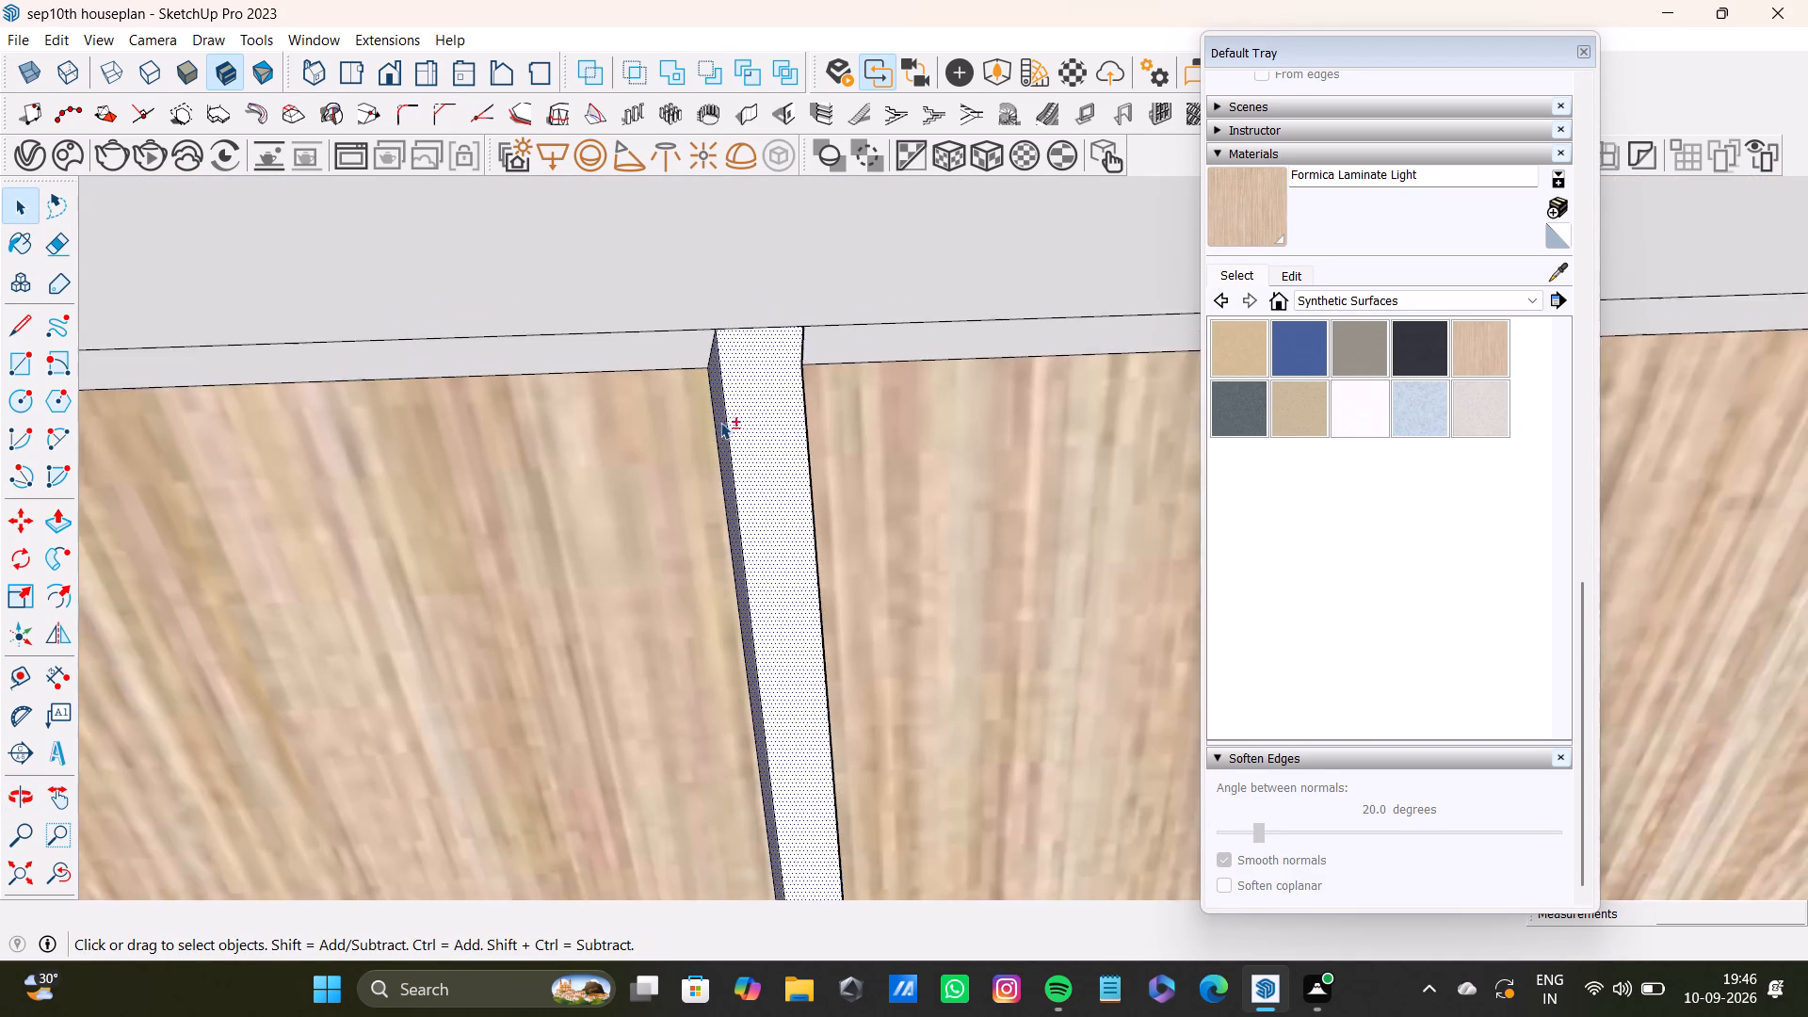
pyautogui.keyDown('shift'); pyautogui.scroll(-17, 720, 422); pyautogui.keyUp('shift')
pyautogui.keyDown('shift'); pyautogui.moveTo(940, 490); pyautogui.dragTo(378, 496, button='middle'); pyautogui.keyUp('shift')
pyautogui.keyDown('shift'); pyautogui.scroll(4, 909, 419); pyautogui.keyUp('shift')
pyautogui.keyDown('shift'); pyautogui.moveTo(974, 427); pyautogui.dragTo(573, 450, button='middle'); pyautogui.keyUp('shift')
pyautogui.keyDown('shift'); pyautogui.scroll(19, 760, 419); pyautogui.keyUp('shift')
pyautogui.keyDown('shift'); pyautogui.click(771, 428); pyautogui.keyUp('shift')
pyautogui.keyDown('shift'); pyautogui.click(832, 379); pyautogui.keyUp('shift')
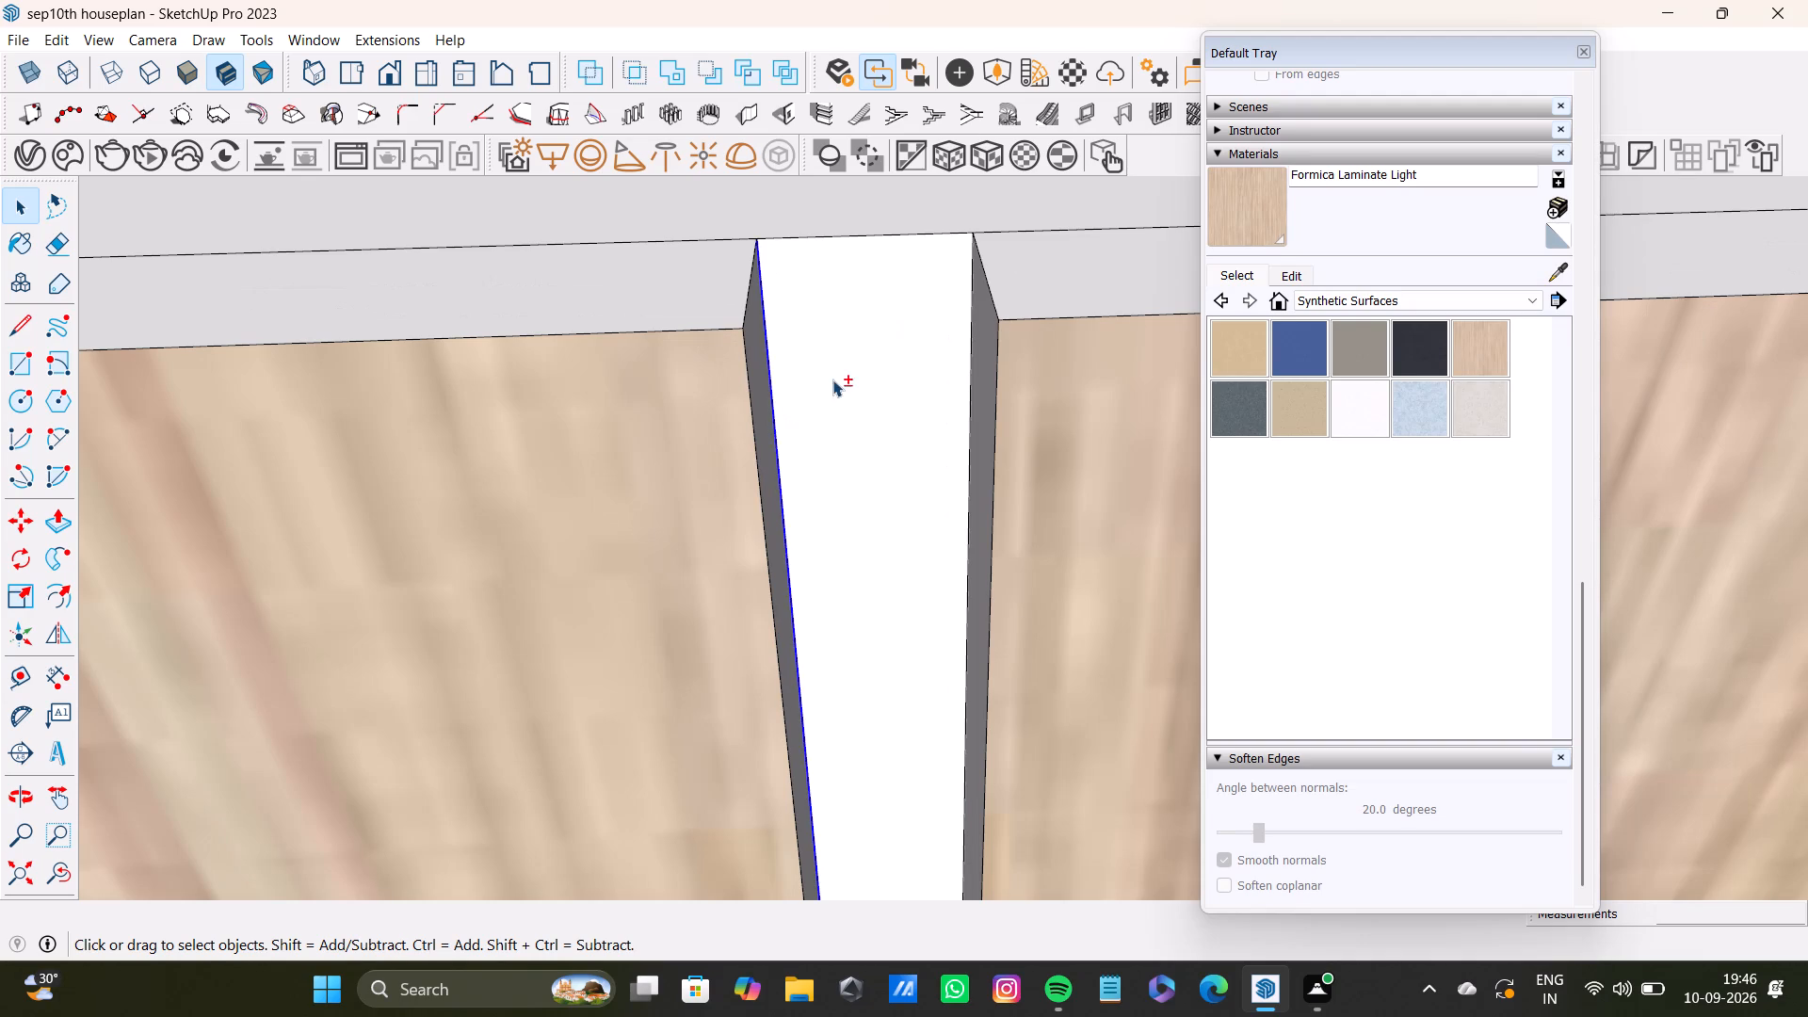
pyautogui.moveTo(835, 544); pyautogui.dragTo(1086, 545, button='middle')
pyautogui.keyDown('shift'); pyautogui.click(1031, 439); pyautogui.keyUp('shift')
pyautogui.keyDown('shift'); pyautogui.moveTo(1118, 515); pyautogui.dragTo(822, 573, button='middle'); pyautogui.keyUp('shift')
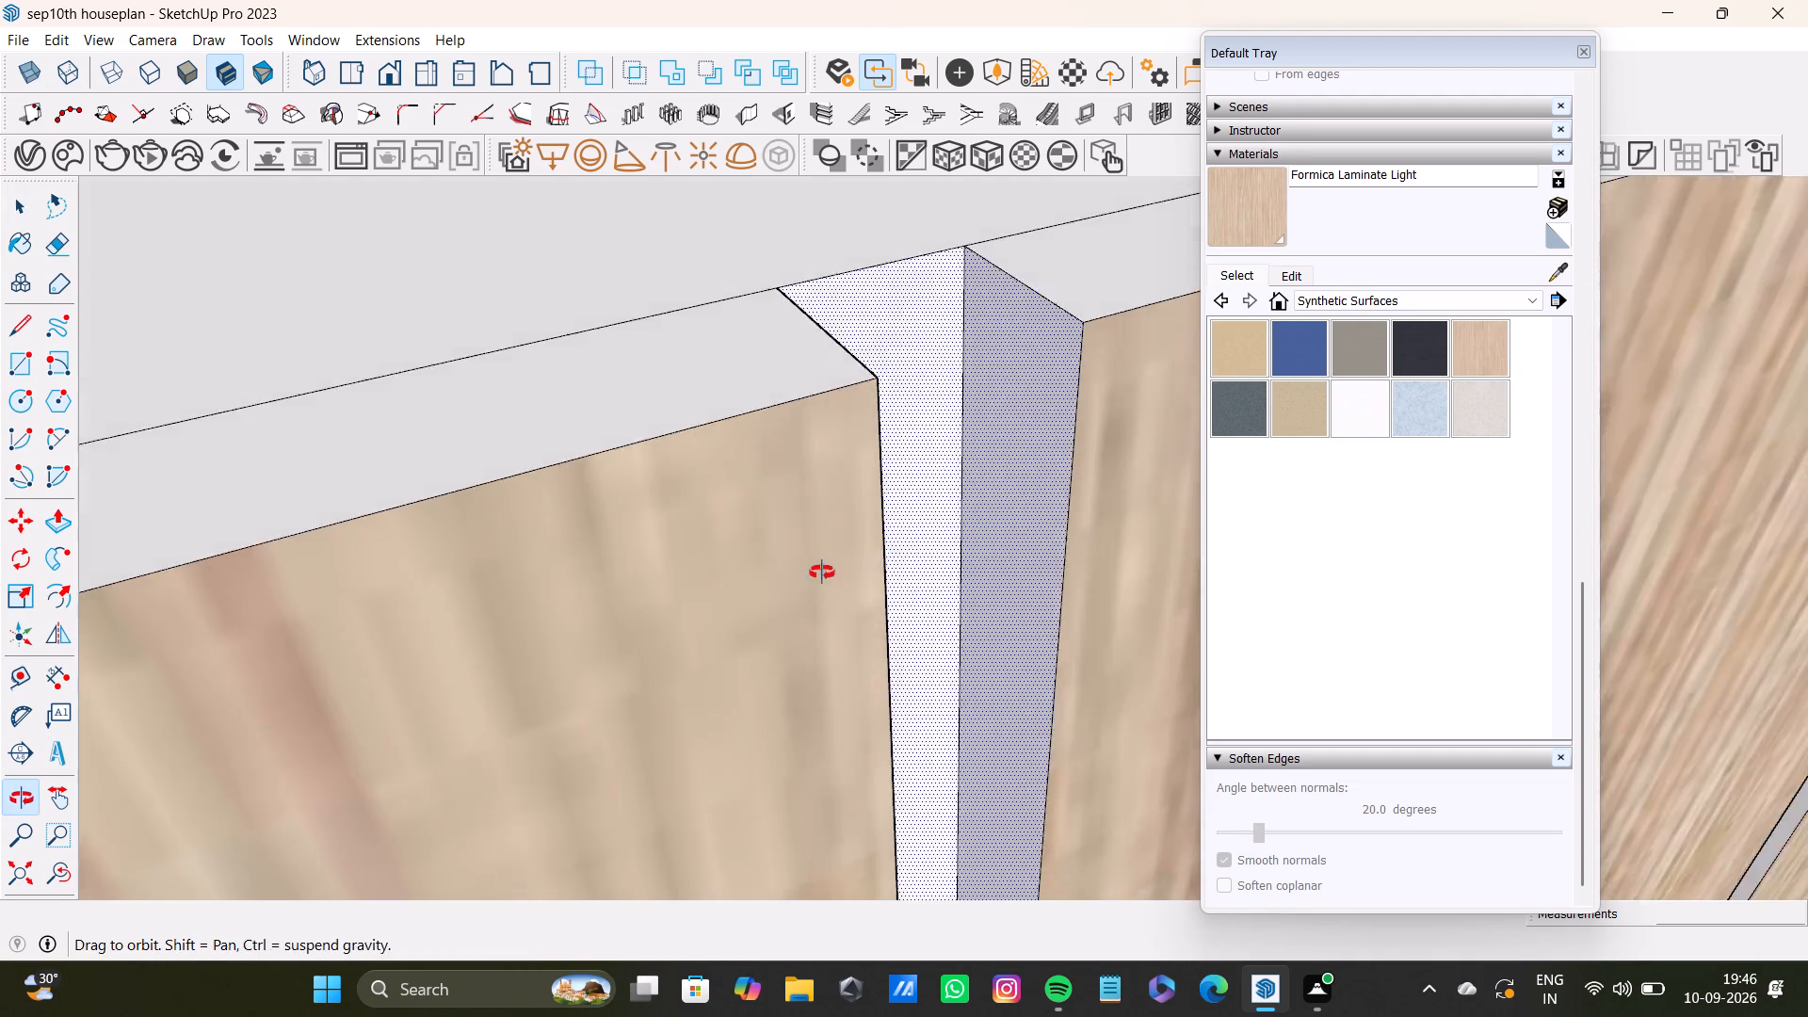
pyautogui.keyDown('shift'); pyautogui.moveTo(822, 573); pyautogui.dragTo(684, 589, button='middle'); pyautogui.keyUp('shift')
pyautogui.keyDown('shift'); pyautogui.scroll(3, 880, 416); pyautogui.keyUp('shift')
pyautogui.keyDown('shift'); pyautogui.click(872, 398); pyautogui.keyUp('shift')
# Add the back and both side faces of the fourteenth groove past the corner on the adjoining wall to the selection.
pyautogui.keyDown('shift'); pyautogui.scroll(-20, 856, 429); pyautogui.keyUp('shift')
pyautogui.keyDown('shift'); pyautogui.scroll(-2, 856, 429); pyautogui.keyUp('shift')
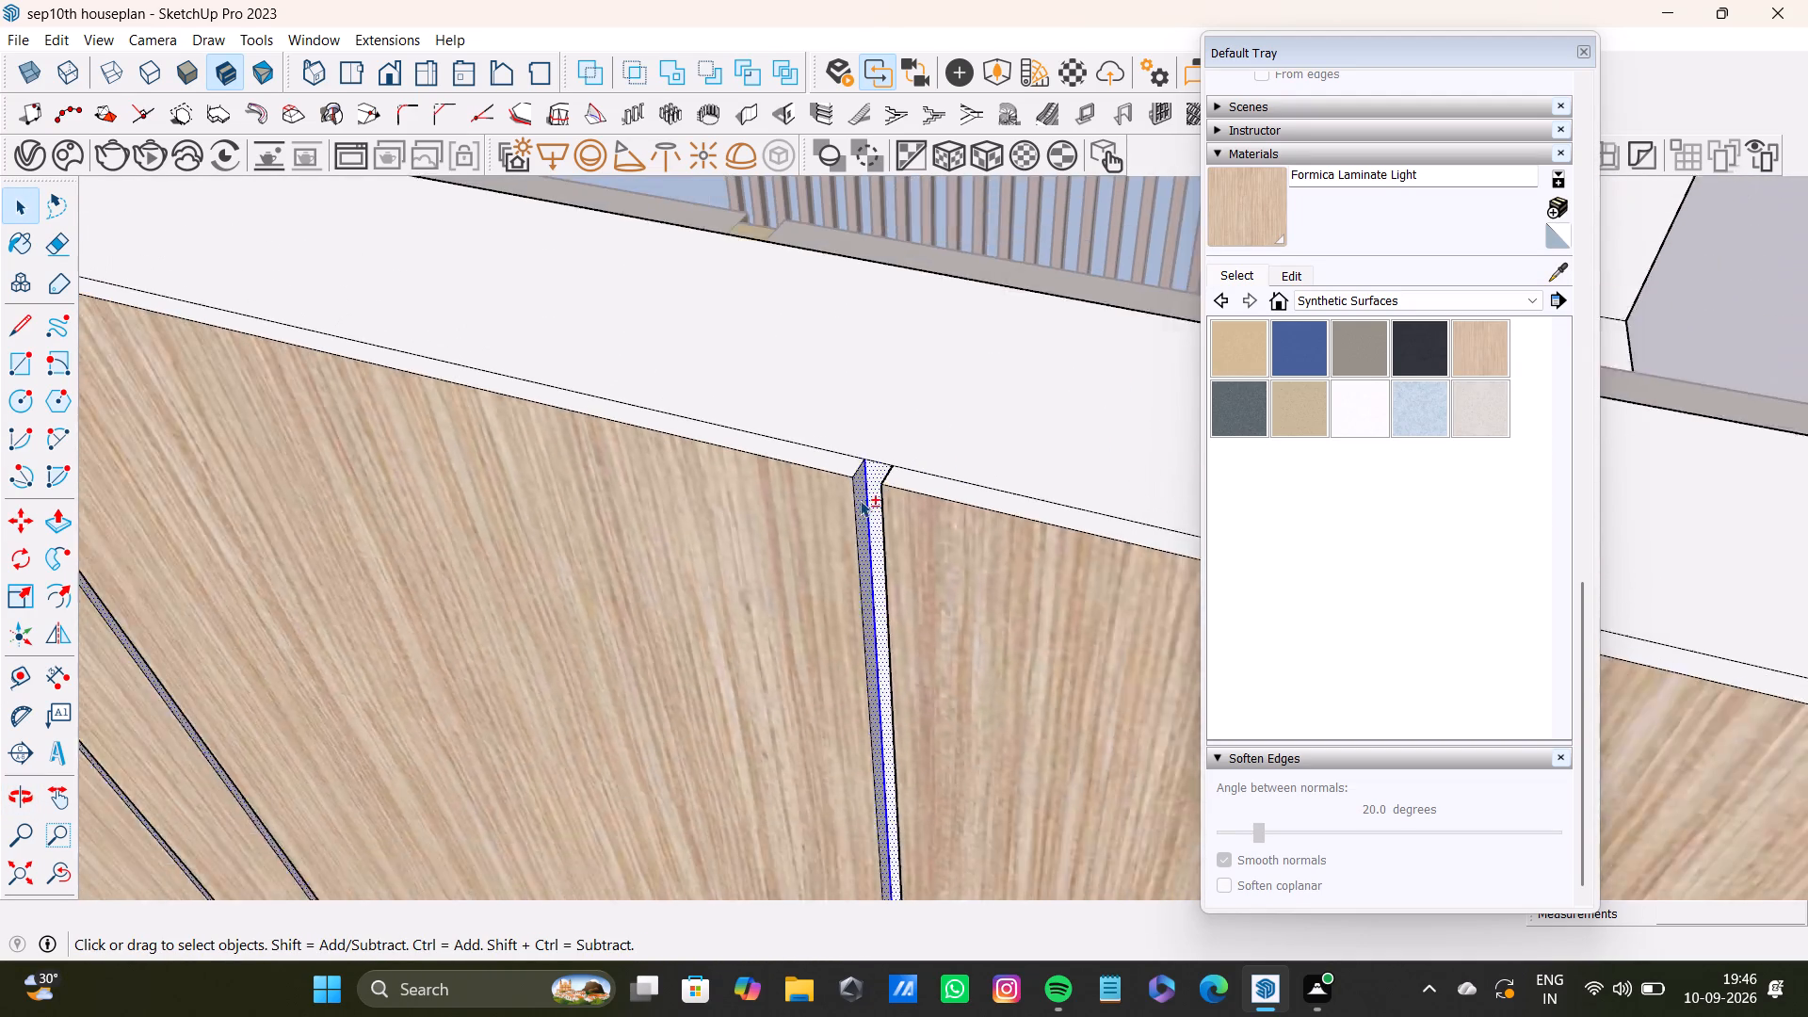
pyautogui.keyDown('shift'); pyautogui.scroll(-11, 860, 500); pyautogui.keyUp('shift')
pyautogui.keyDown('shift'); pyautogui.moveTo(905, 511); pyautogui.dragTo(868, 495, button='middle'); pyautogui.keyUp('shift')
pyautogui.keyDown('shift'); pyautogui.scroll(-1, 875, 492); pyautogui.keyUp('shift')
pyautogui.keyDown('shift'); pyautogui.scroll(16, 982, 501); pyautogui.keyUp('shift')
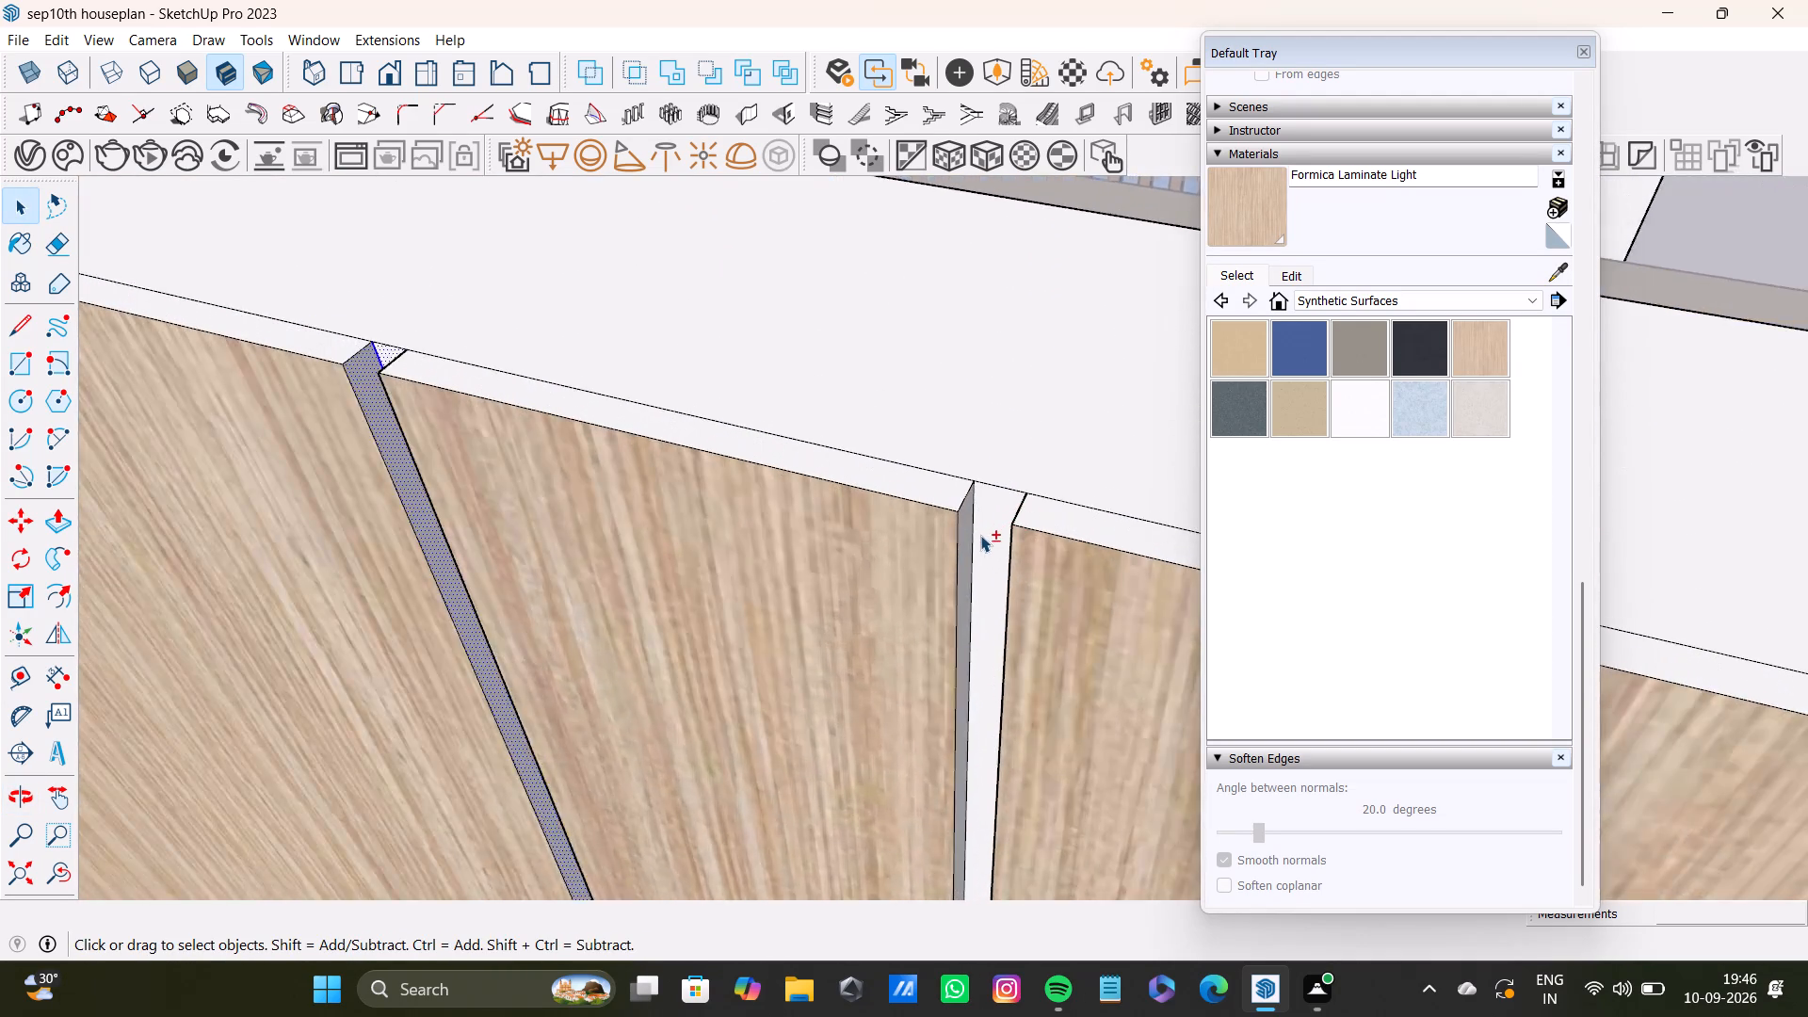
pyautogui.keyDown('shift'); pyautogui.scroll(6, 980, 535); pyautogui.keyUp('shift')
pyautogui.keyDown('shift'); pyautogui.click(948, 549); pyautogui.keyUp('shift')
pyautogui.keyDown('shift'); pyautogui.click(996, 525); pyautogui.keyUp('shift')
pyautogui.keyDown('shift'); pyautogui.moveTo(1013, 649); pyautogui.dragTo(869, 632, button='middle'); pyautogui.keyUp('shift')
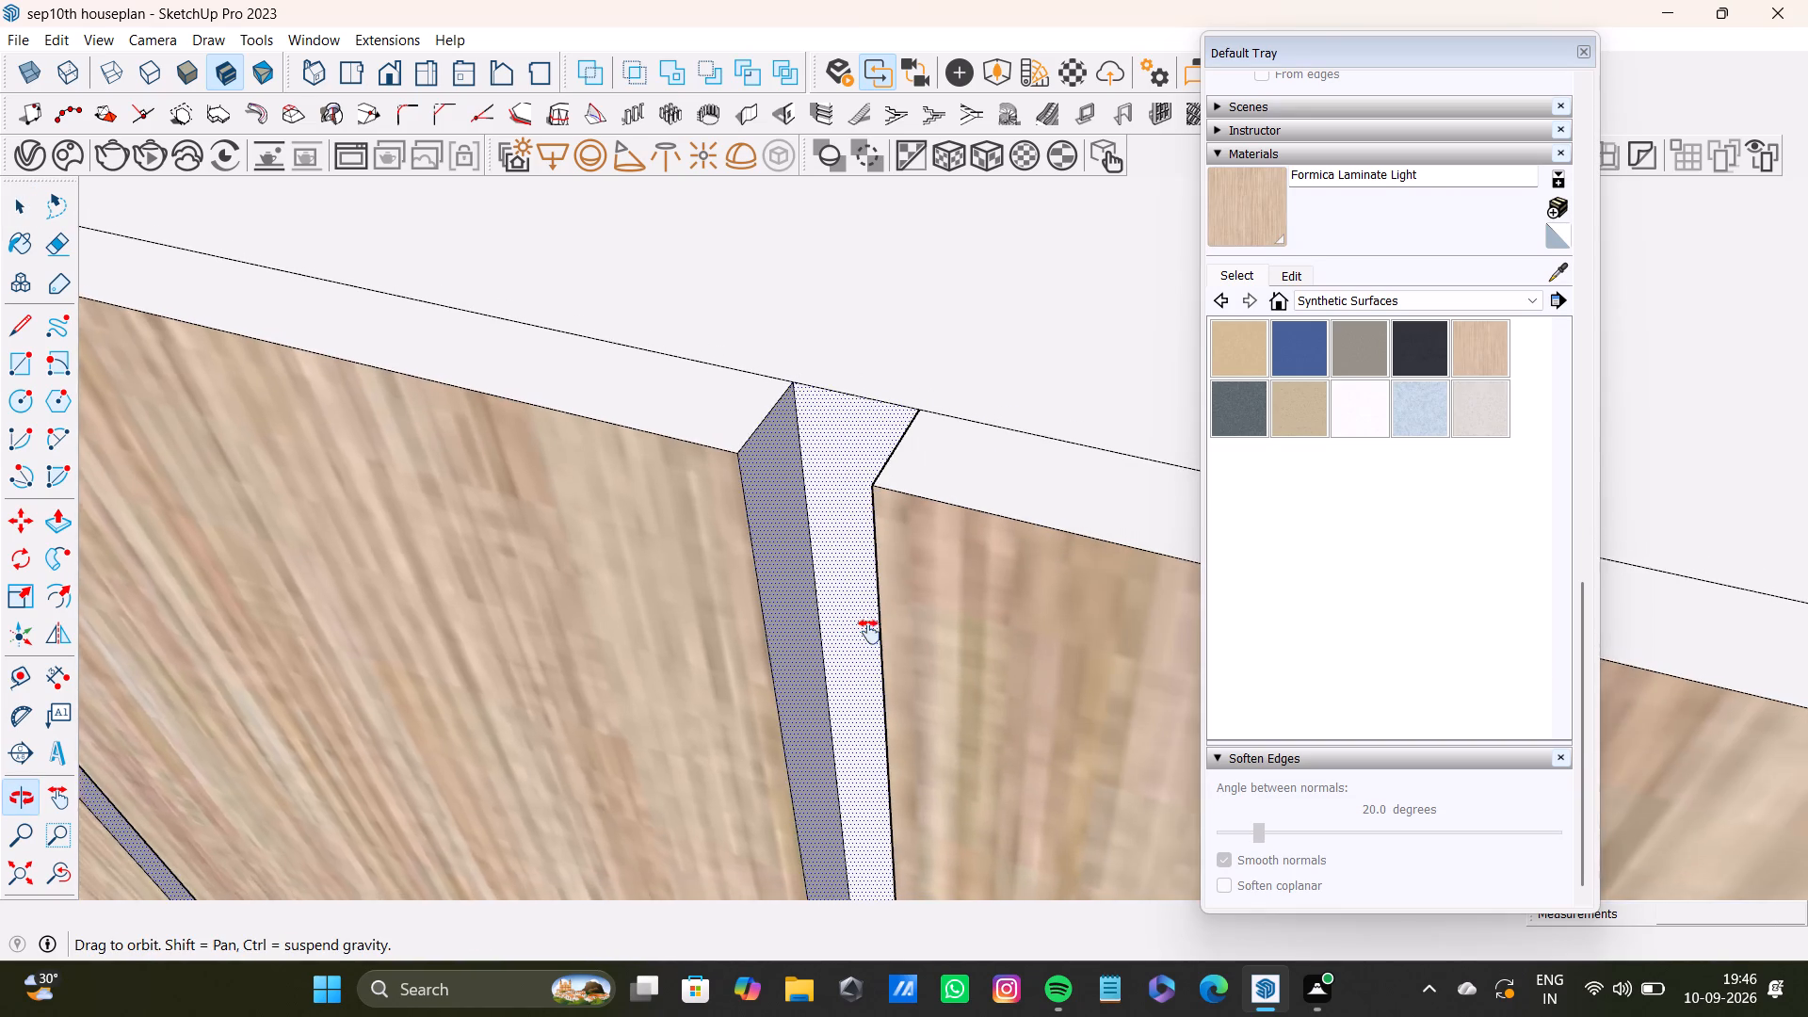
pyautogui.keyDown('shift'); pyautogui.moveTo(869, 632); pyautogui.dragTo(825, 631, button='middle'); pyautogui.keyUp('shift')
pyautogui.keyDown('shift'); pyautogui.moveTo(751, 612); pyautogui.dragTo(1272, 580, button='middle'); pyautogui.keyUp('shift')
pyautogui.keyDown('shift'); pyautogui.scroll(3, 1052, 609); pyautogui.keyUp('shift')
pyautogui.keyDown('shift'); pyautogui.click(982, 567); pyautogui.keyUp('shift')
# Add the adjoining panel's side face and the neighbouring back face of the groove at the wall's far corner to the selection.
pyautogui.keyDown('shift'); pyautogui.scroll(-4, 981, 566); pyautogui.keyUp('shift')
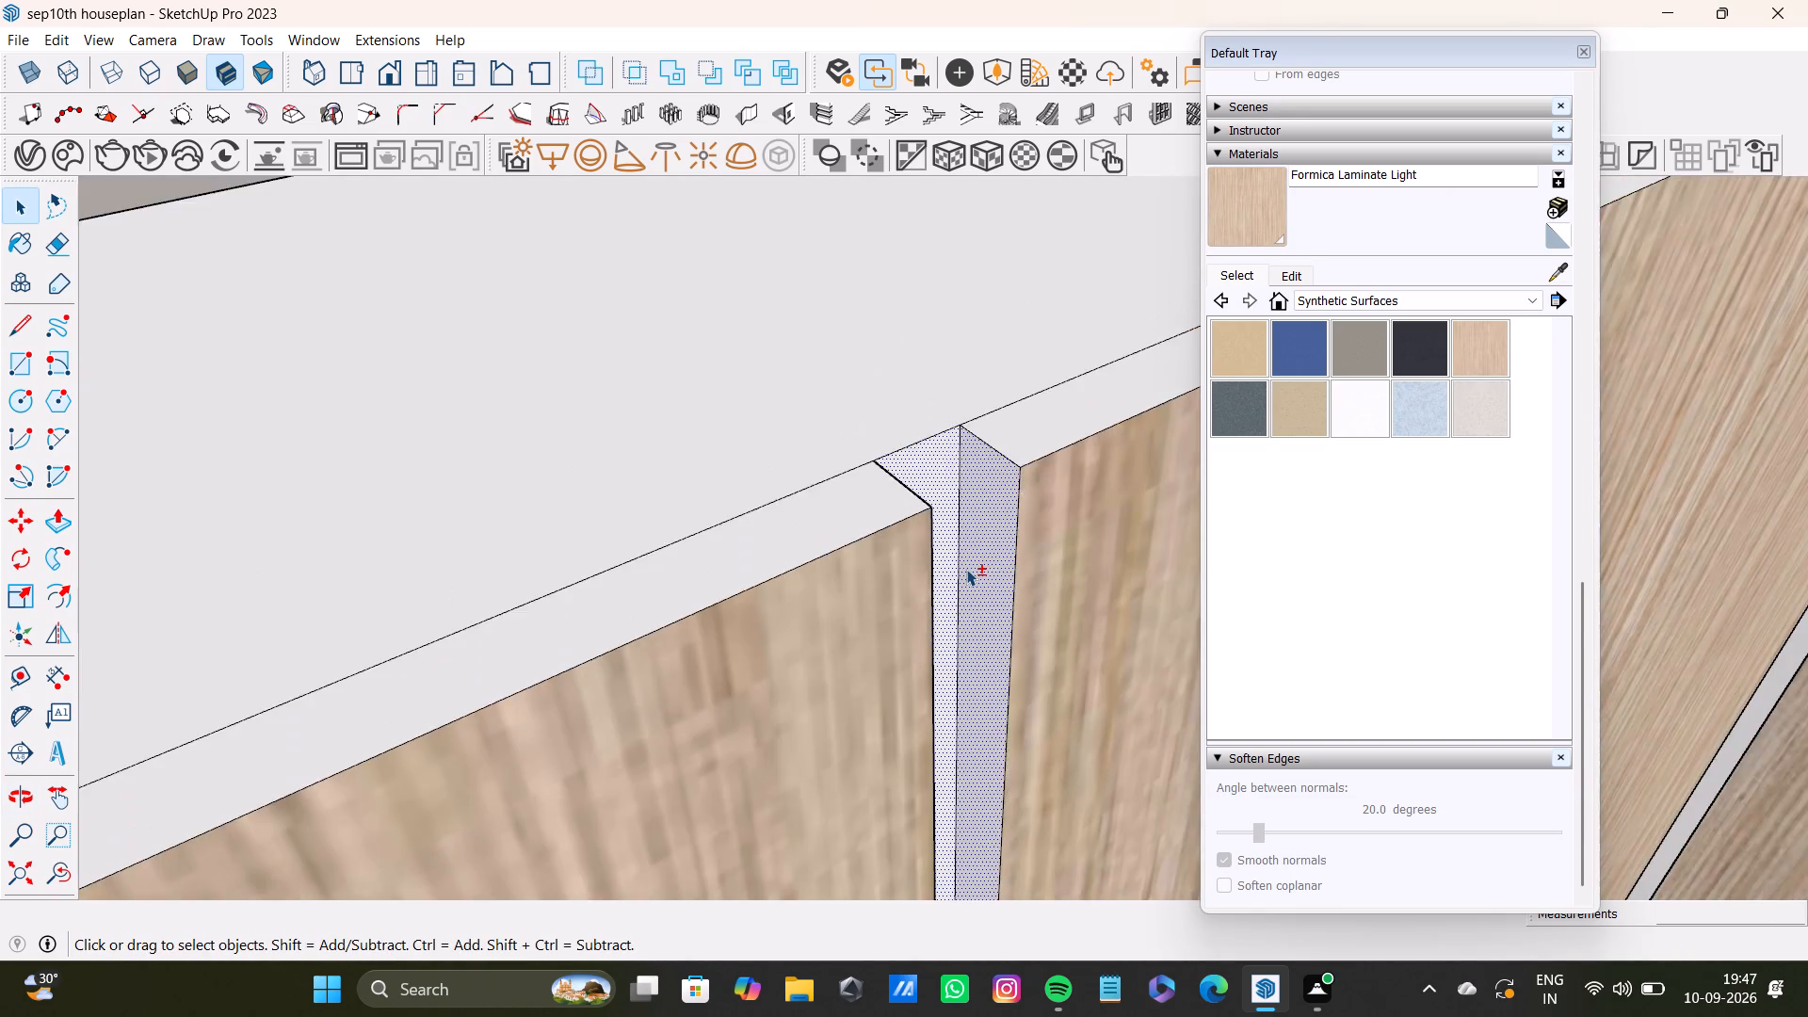
pyautogui.keyDown('shift'); pyautogui.scroll(-15, 966, 569); pyautogui.keyUp('shift')
pyautogui.keyDown('shift'); pyautogui.moveTo(922, 561); pyautogui.dragTo(312, 650, button='middle'); pyautogui.keyUp('shift')
pyautogui.keyDown('shift'); pyautogui.scroll(-1, 299, 640); pyautogui.keyUp('shift')
pyautogui.keyDown('shift'); pyautogui.scroll(3, 577, 490); pyautogui.keyUp('shift')
pyautogui.keyDown('shift'); pyautogui.moveTo(973, 412); pyautogui.dragTo(277, 588, button='middle'); pyautogui.keyUp('shift')
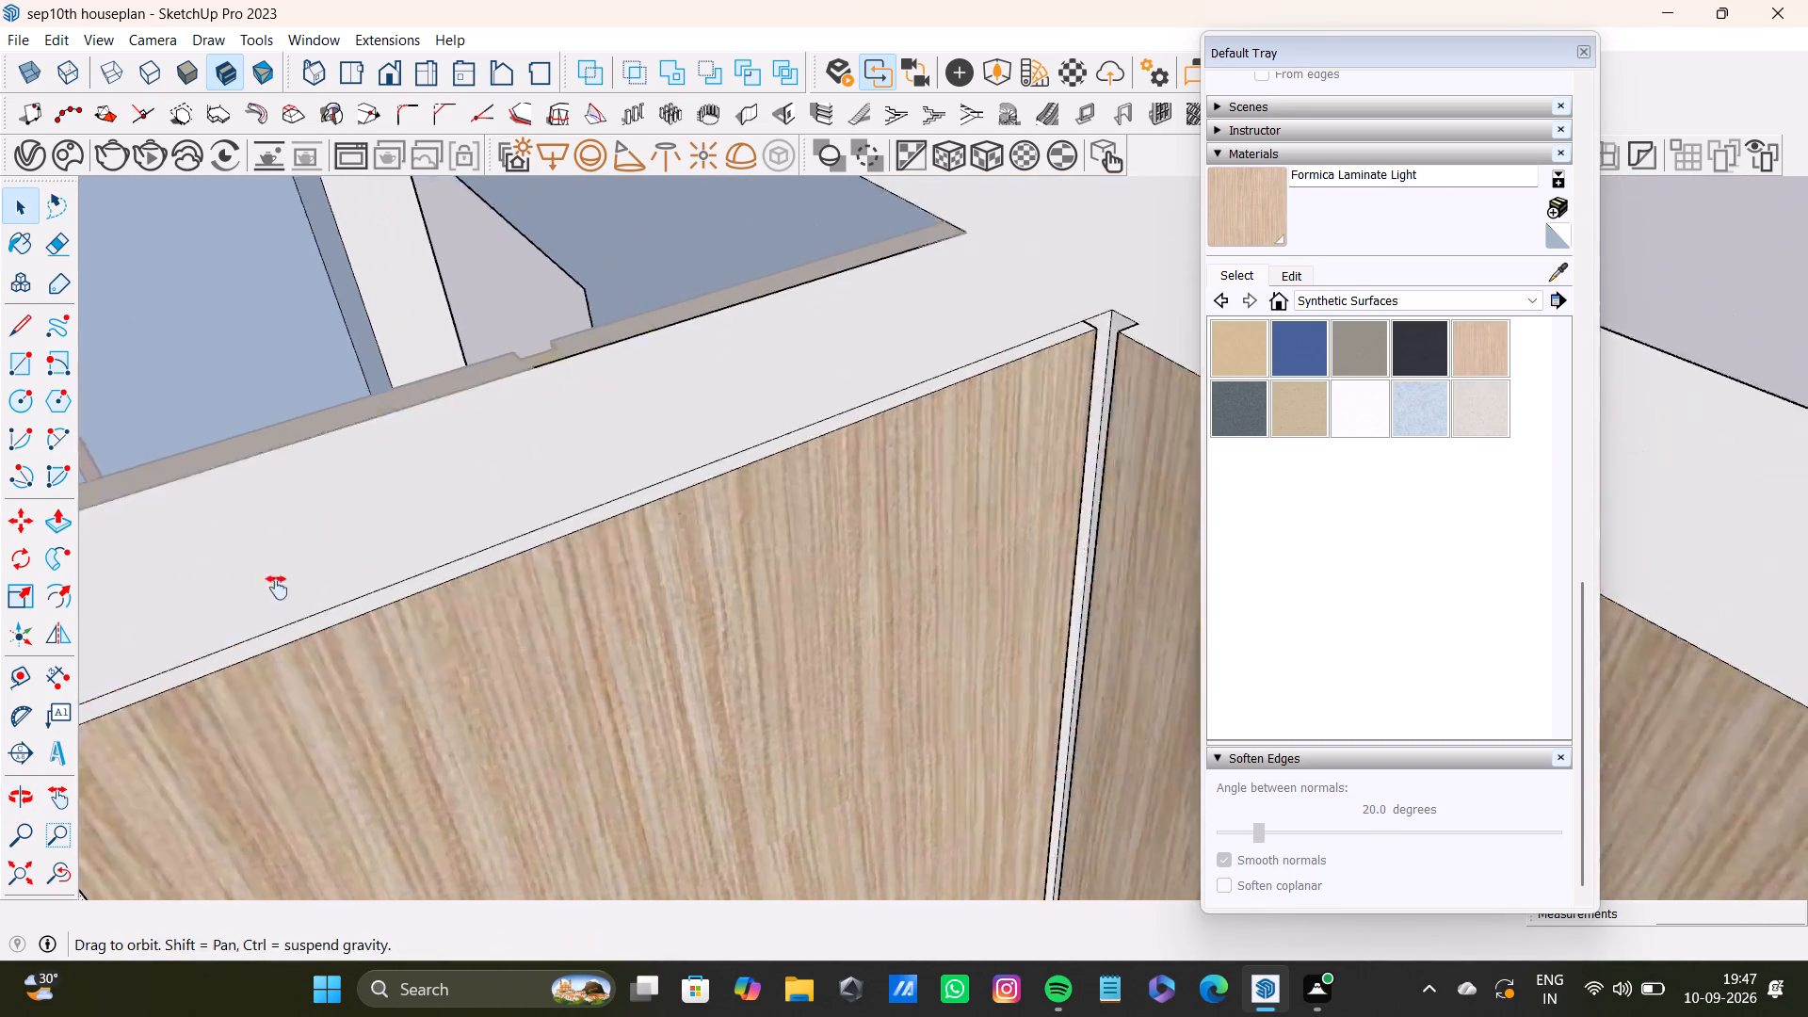
pyautogui.keyDown('shift'); pyautogui.moveTo(277, 588); pyautogui.dragTo(247, 596, button='middle'); pyautogui.keyUp('shift')
pyautogui.keyDown('shift'); pyautogui.scroll(8, 480, 476); pyautogui.keyUp('shift')
pyautogui.moveTo(665, 487); pyautogui.dragTo(325, 627, button='middle')
pyautogui.scroll(7, 548, 511)
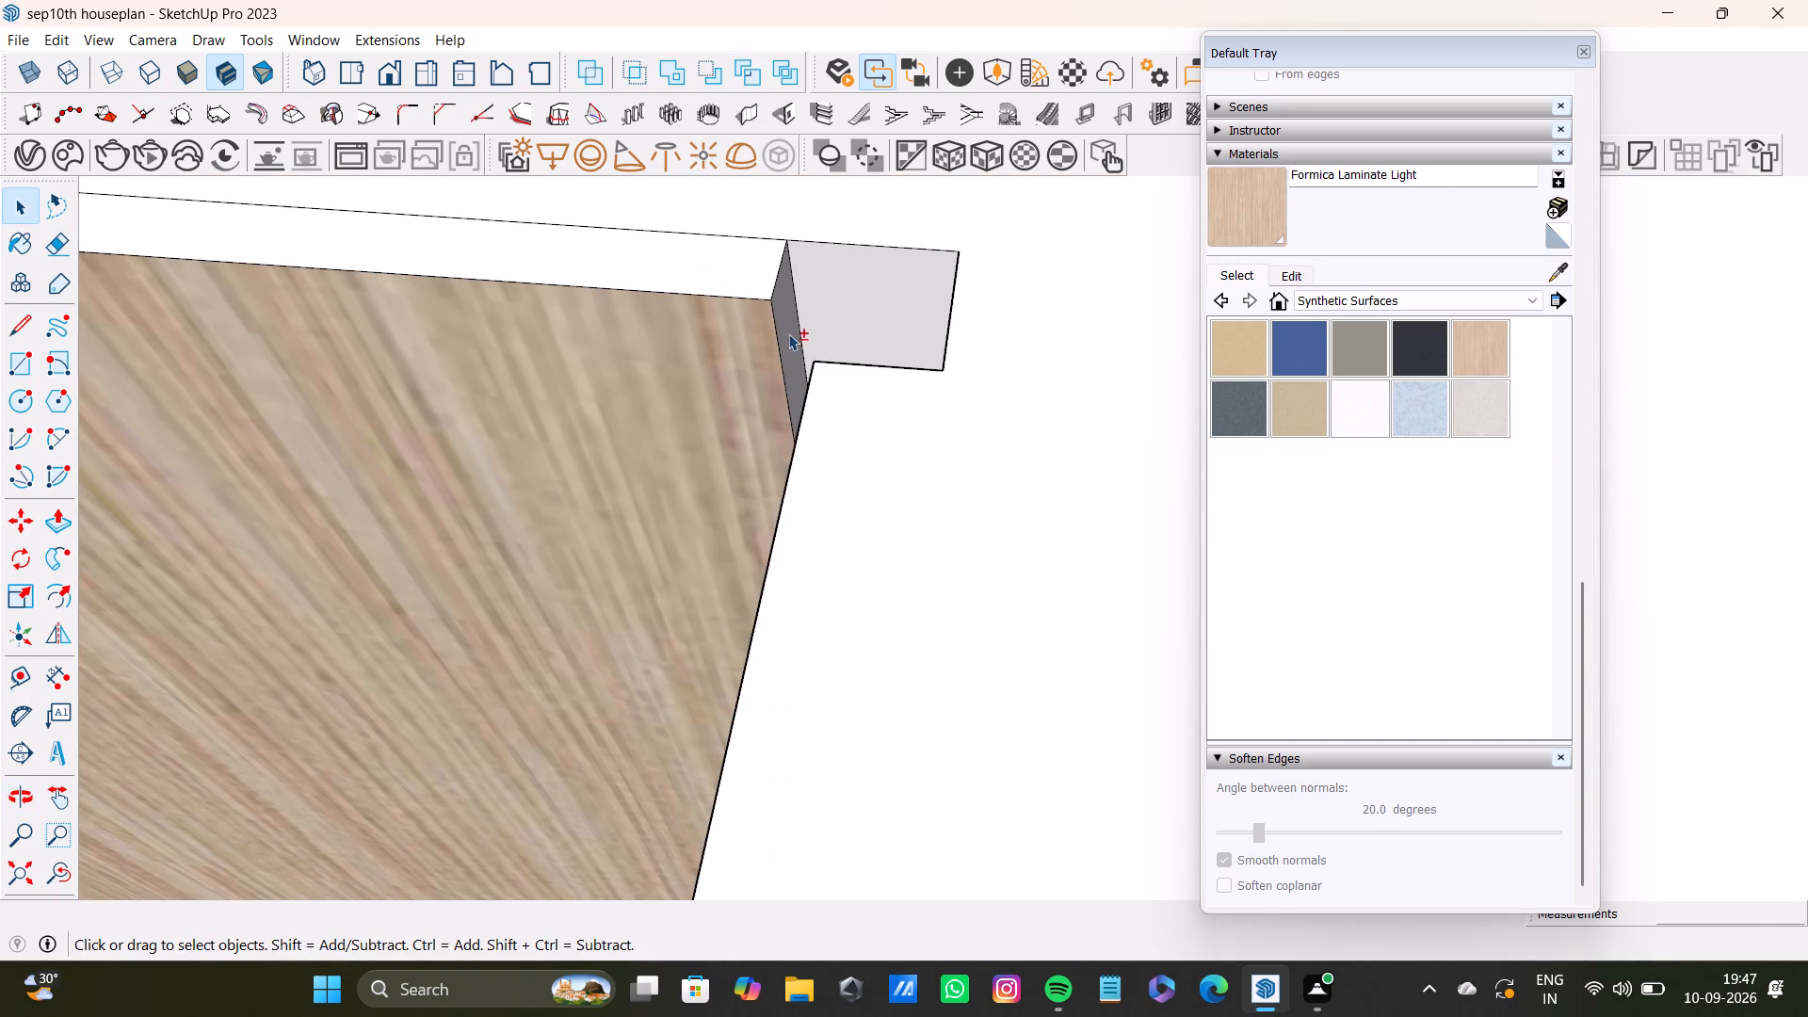
pyautogui.keyDown('shift'); pyautogui.click(788, 333); pyautogui.keyUp('shift')
pyautogui.keyDown('shift'); pyautogui.click(823, 302); pyautogui.keyUp('shift')
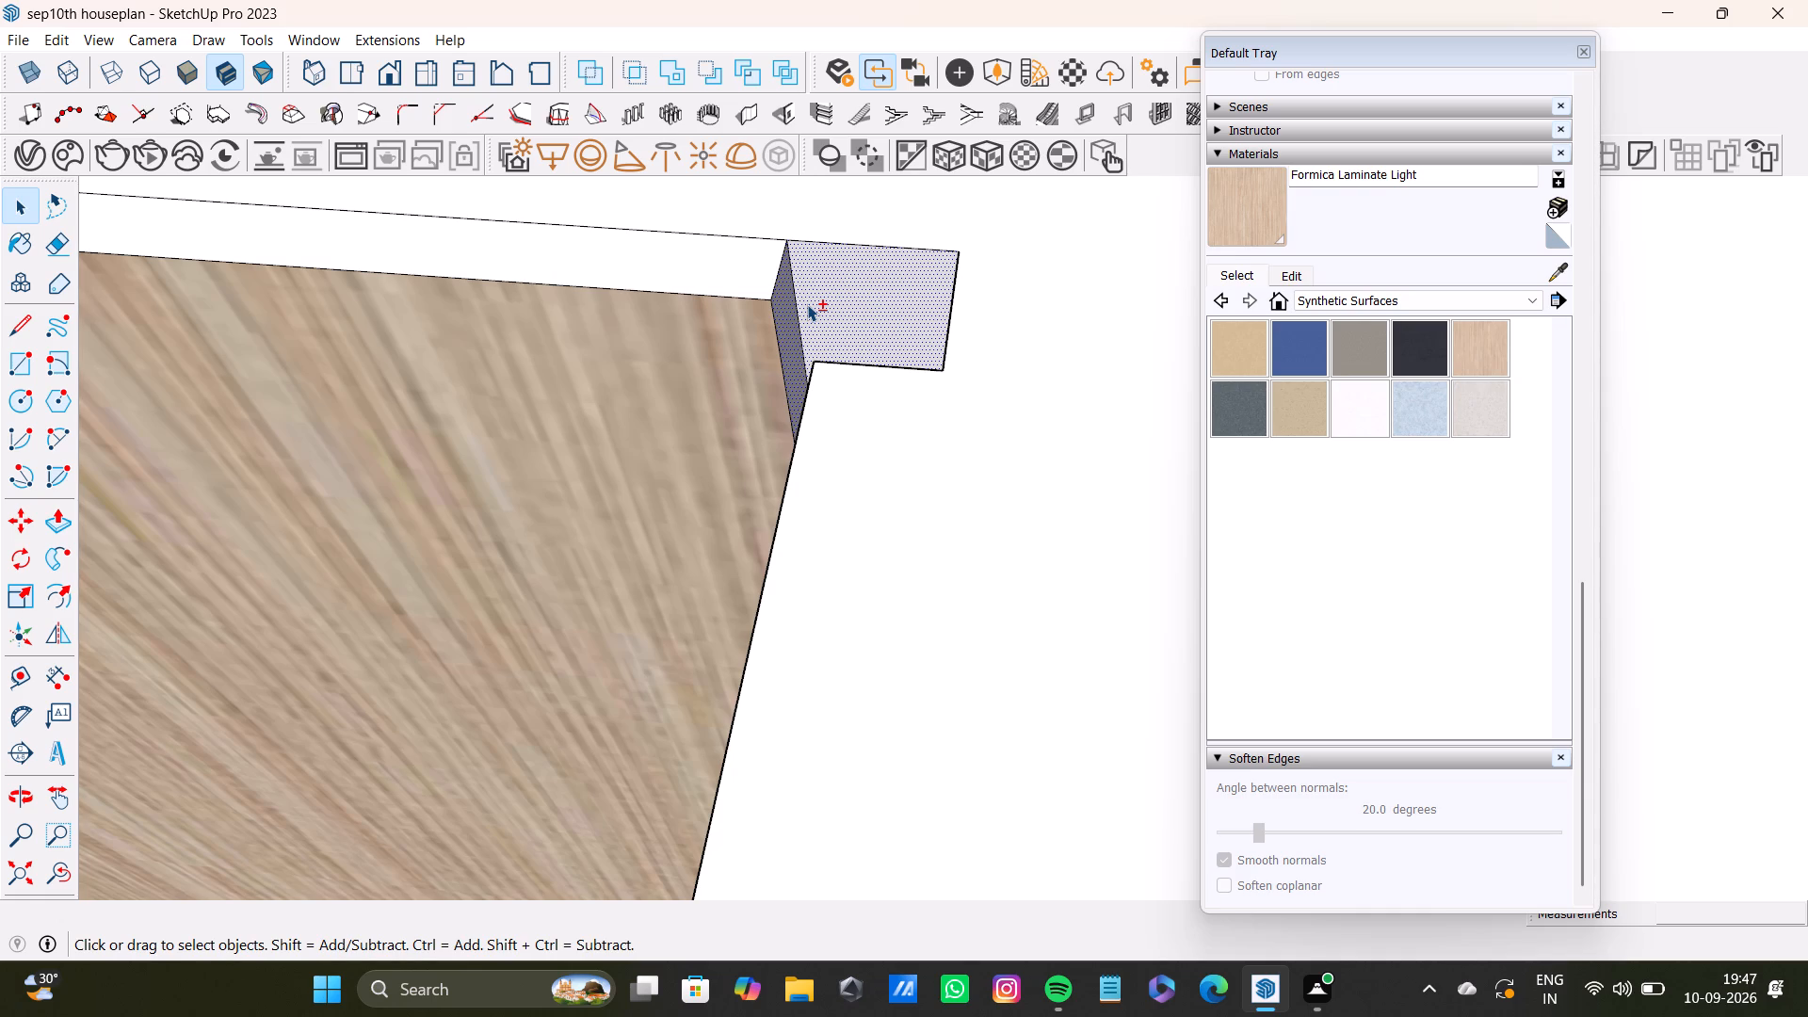
# Add the remaining side and back faces of that far corner groove, beside the next wall's panel, to the selection.
pyautogui.keyDown('shift'); pyautogui.scroll(-12, 650, 449); pyautogui.keyUp('shift')
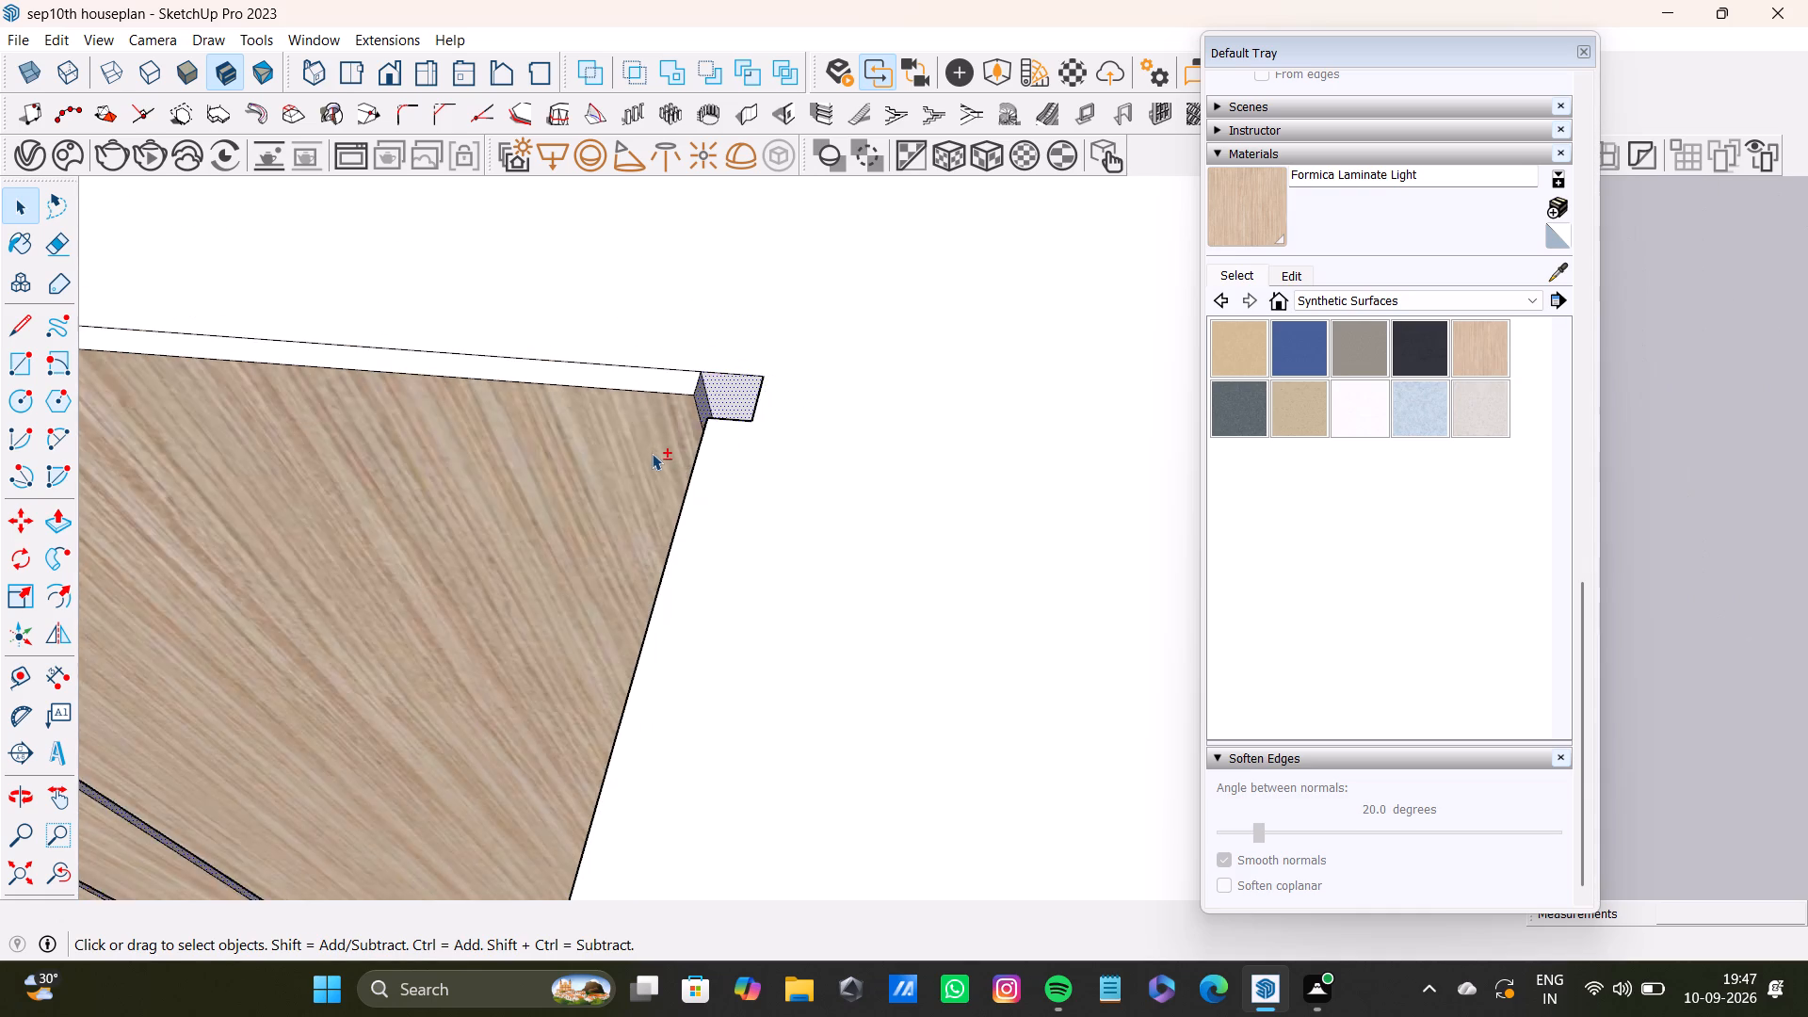
pyautogui.keyDown('shift'); pyautogui.scroll(-2, 652, 453); pyautogui.keyUp('shift')
pyautogui.moveTo(638, 525); pyautogui.dragTo(1009, 495, button='middle')
pyautogui.scroll(4, 796, 554)
pyautogui.keyDown('shift'); pyautogui.moveTo(785, 578); pyautogui.dragTo(778, 591, button='middle'); pyautogui.keyUp('shift')
pyautogui.moveTo(721, 640); pyautogui.dragTo(1133, 613, button='middle')
pyautogui.scroll(7, 1062, 630)
pyautogui.moveTo(886, 614); pyautogui.dragTo(1063, 608, button='middle')
pyautogui.keyDown('shift'); pyautogui.scroll(1, 979, 596); pyautogui.keyUp('shift')
pyautogui.keyDown('shift'); pyautogui.click(978, 521); pyautogui.keyUp('shift')
pyautogui.keyDown('shift'); pyautogui.click(908, 513); pyautogui.keyUp('shift')
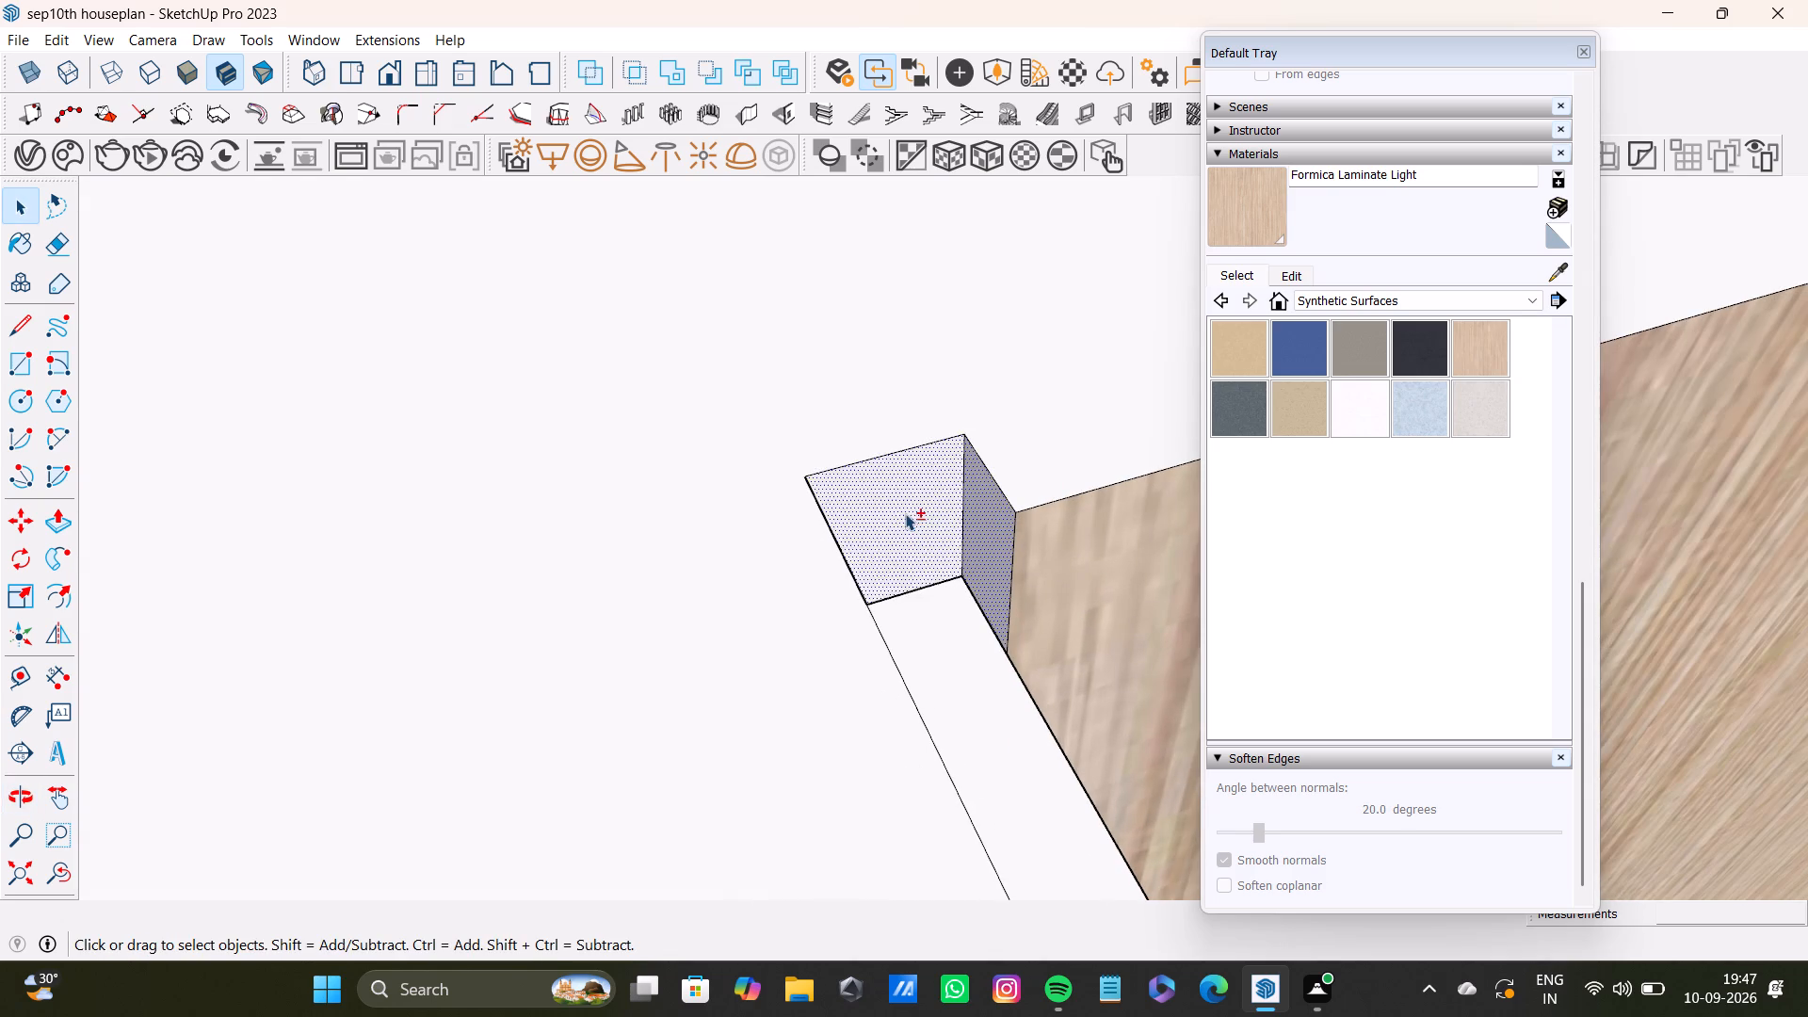
# Add the back and both side faces of the first groove past the far corner, on the next wall, to the selection.
pyautogui.keyDown('shift'); pyautogui.scroll(-14, 902, 513); pyautogui.keyUp('shift')
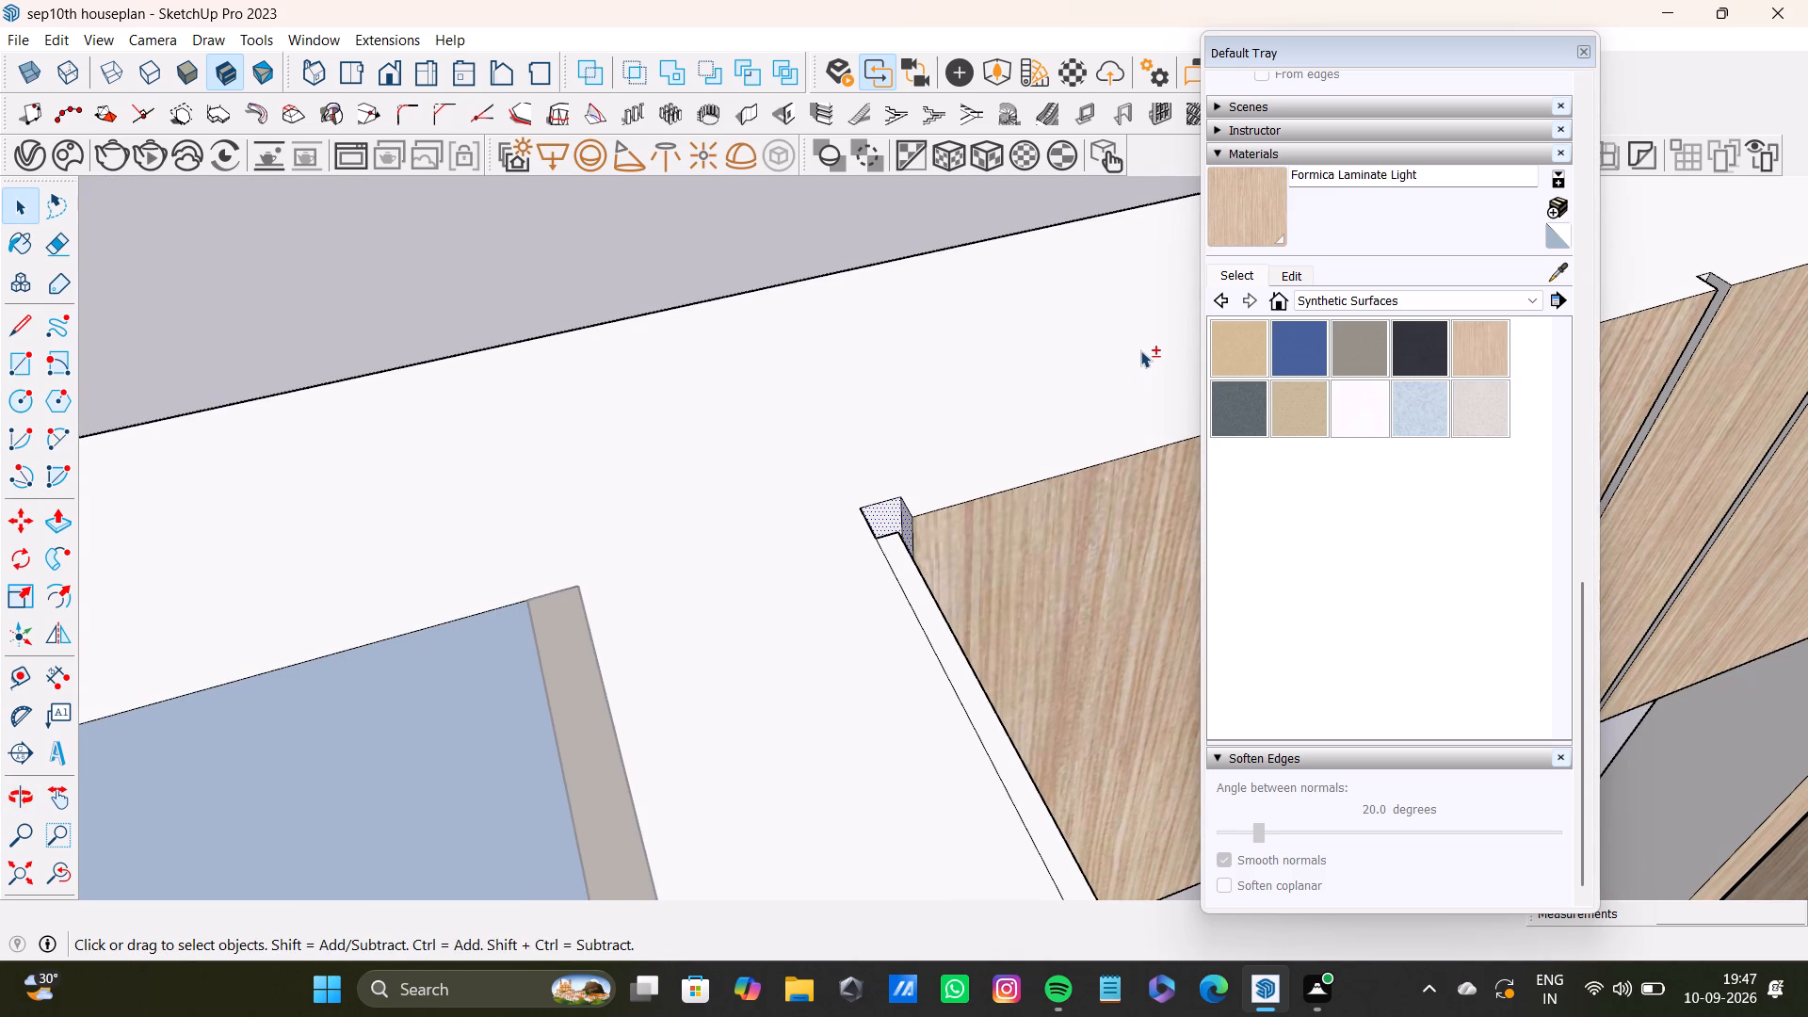
pyautogui.keyDown('shift'); pyautogui.scroll(-2, 939, 381); pyautogui.keyUp('shift')
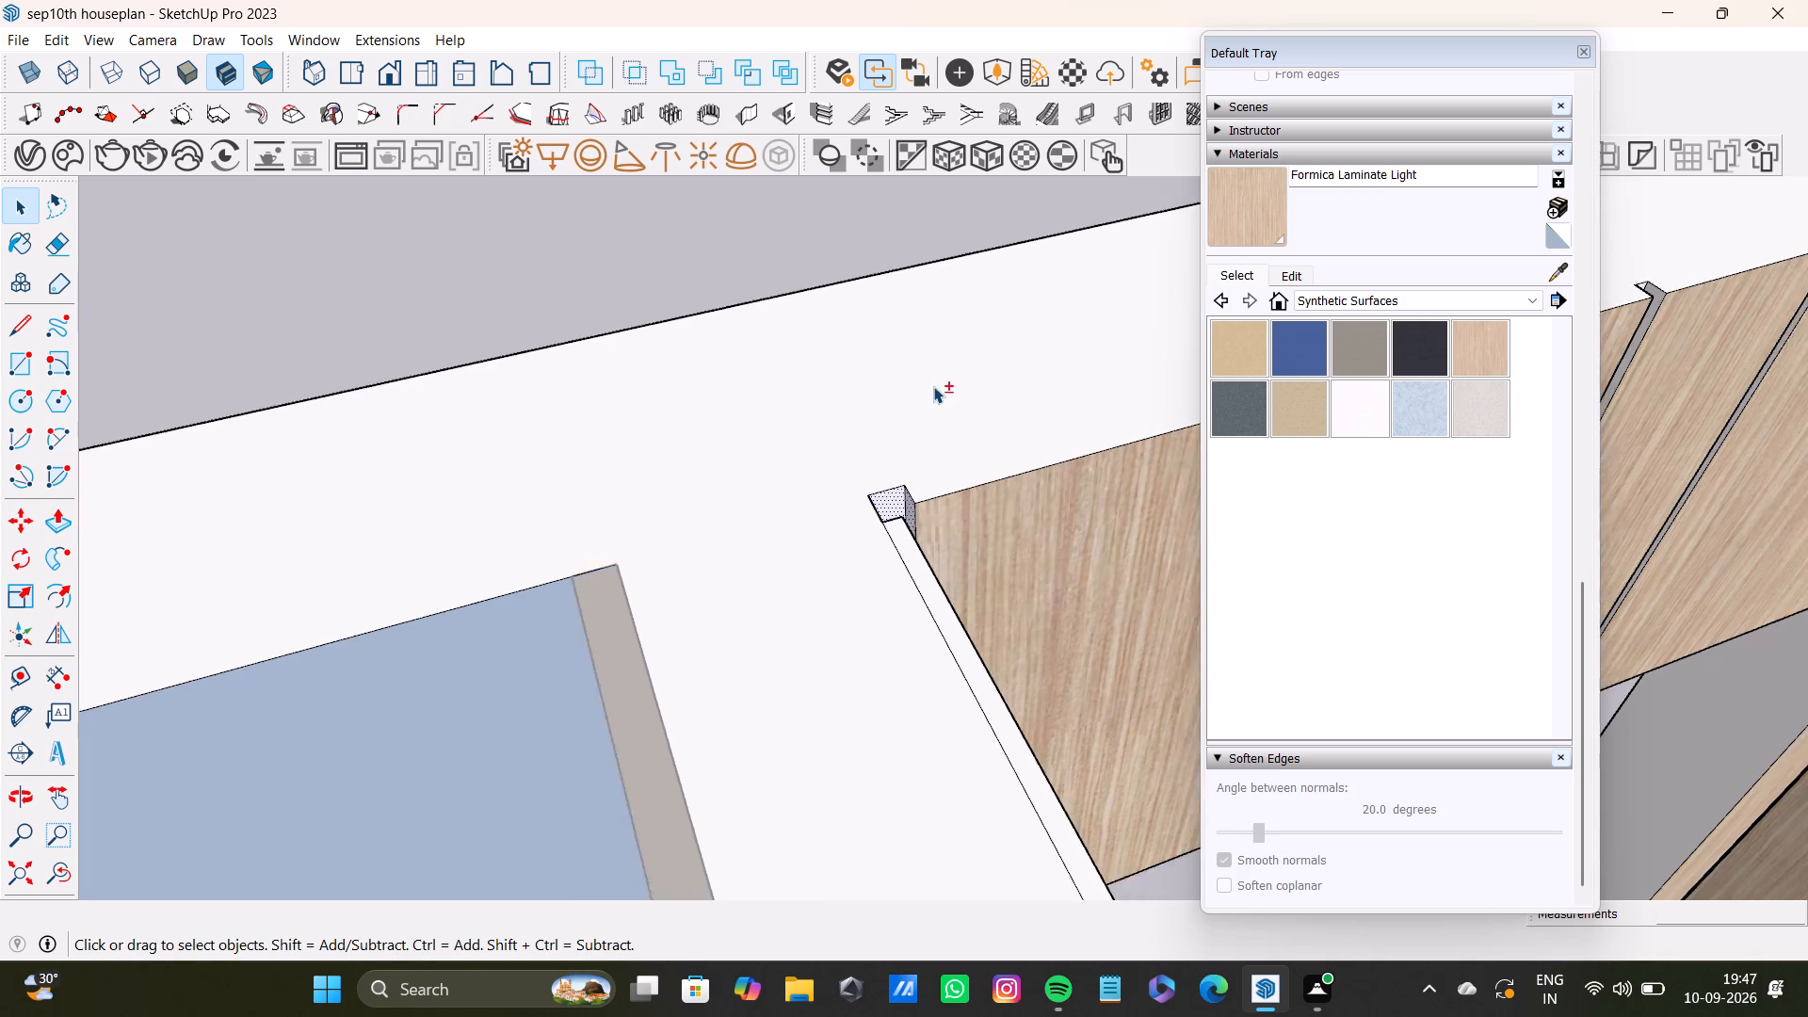
pyautogui.keyDown('shift'); pyautogui.scroll(-2, 933, 386); pyautogui.keyUp('shift')
pyautogui.keyDown('shift'); pyautogui.scroll(1, 931, 387); pyautogui.keyUp('shift')
pyautogui.keyDown('shift'); pyautogui.scroll(-8, 930, 391); pyautogui.keyUp('shift')
pyautogui.keyDown('shift'); pyautogui.moveTo(962, 430); pyautogui.dragTo(395, 521, button='middle'); pyautogui.keyUp('shift')
pyautogui.keyDown('shift'); pyautogui.scroll(15, 703, 451); pyautogui.keyUp('shift')
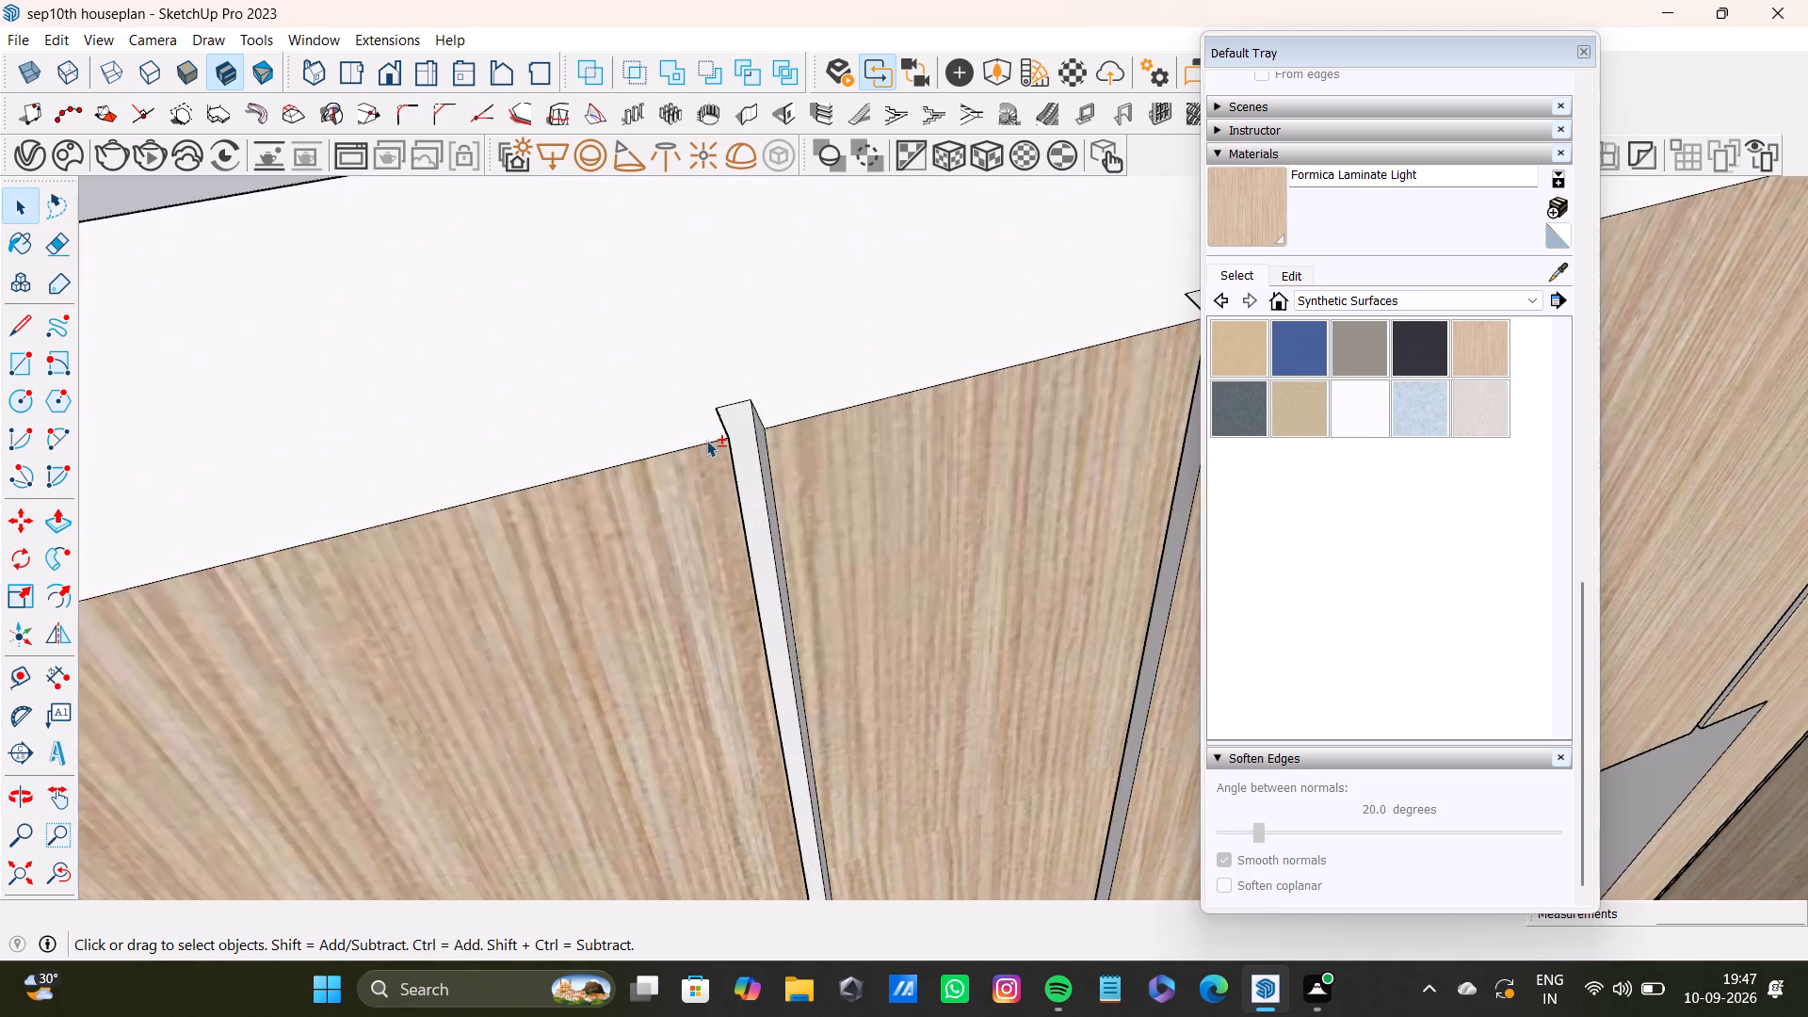
pyautogui.keyDown('shift'); pyautogui.scroll(13, 706, 440); pyautogui.keyUp('shift')
pyautogui.keyDown('shift'); pyautogui.click(710, 426); pyautogui.keyUp('shift')
pyautogui.keyDown('shift'); pyautogui.click(774, 440); pyautogui.keyUp('shift')
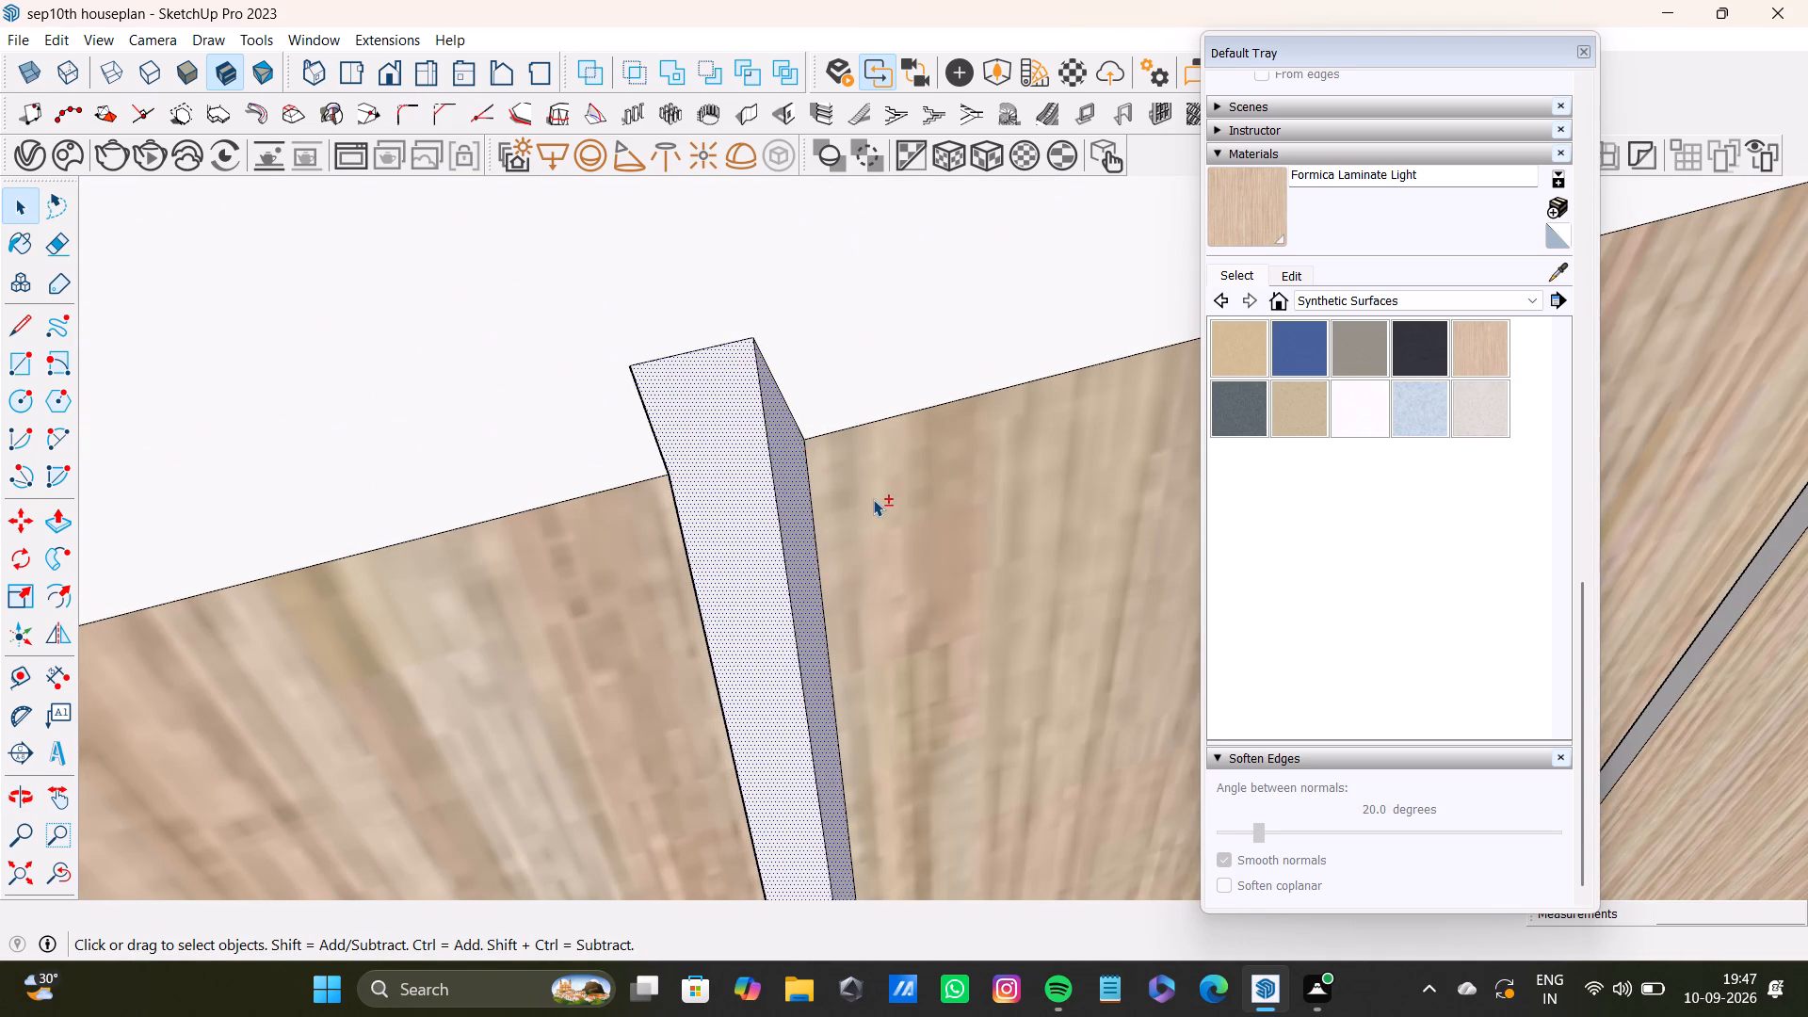
pyautogui.keyDown('shift'); pyautogui.moveTo(872, 500); pyautogui.dragTo(561, 557, button='middle'); pyautogui.keyUp('shift')
pyautogui.keyDown('shift'); pyautogui.scroll(3, 720, 444); pyautogui.keyUp('shift')
pyautogui.keyDown('shift'); pyautogui.click(707, 412); pyautogui.keyUp('shift')
# Add the back and both side faces of the second groove past the far corner to the selection.
pyautogui.keyDown('shift'); pyautogui.scroll(-18, 702, 412); pyautogui.keyUp('shift')
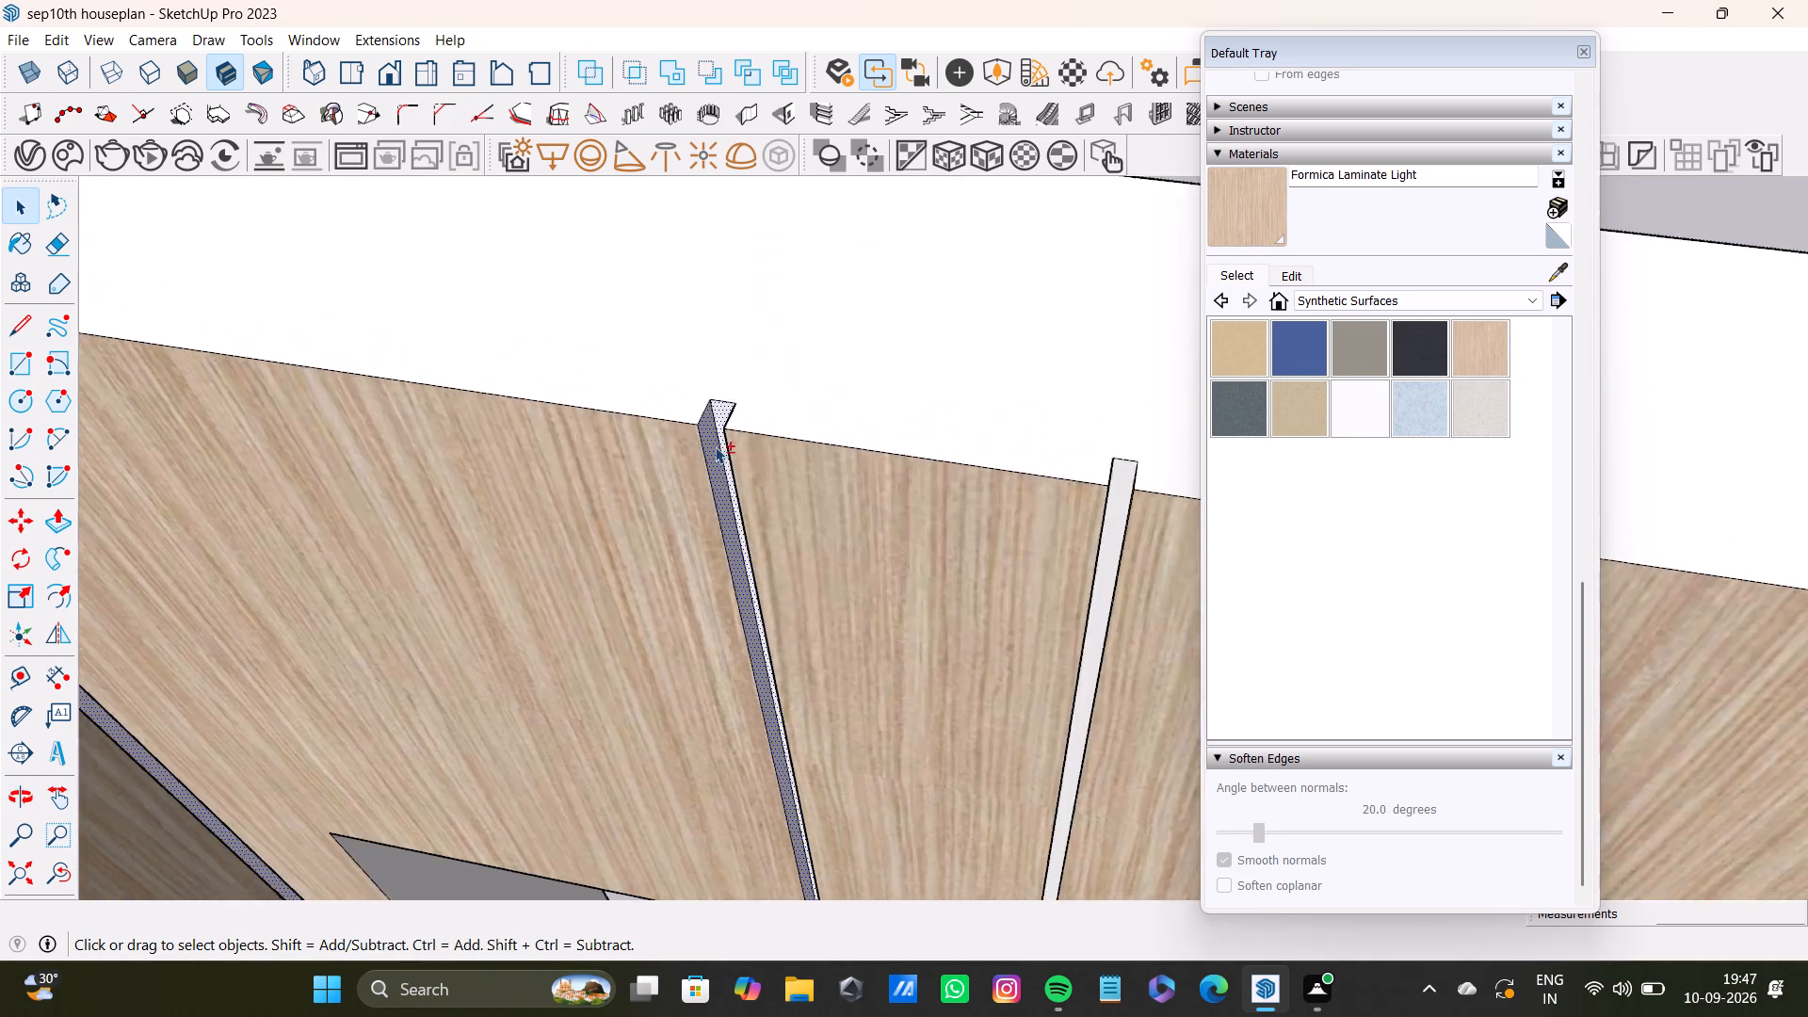
pyautogui.keyDown('shift'); pyautogui.scroll(-6, 715, 446); pyautogui.keyUp('shift')
pyautogui.keyDown('shift'); pyautogui.moveTo(887, 526); pyautogui.dragTo(791, 531, button='middle'); pyautogui.keyUp('shift')
pyautogui.keyDown('shift'); pyautogui.scroll(19, 923, 501); pyautogui.keyUp('shift')
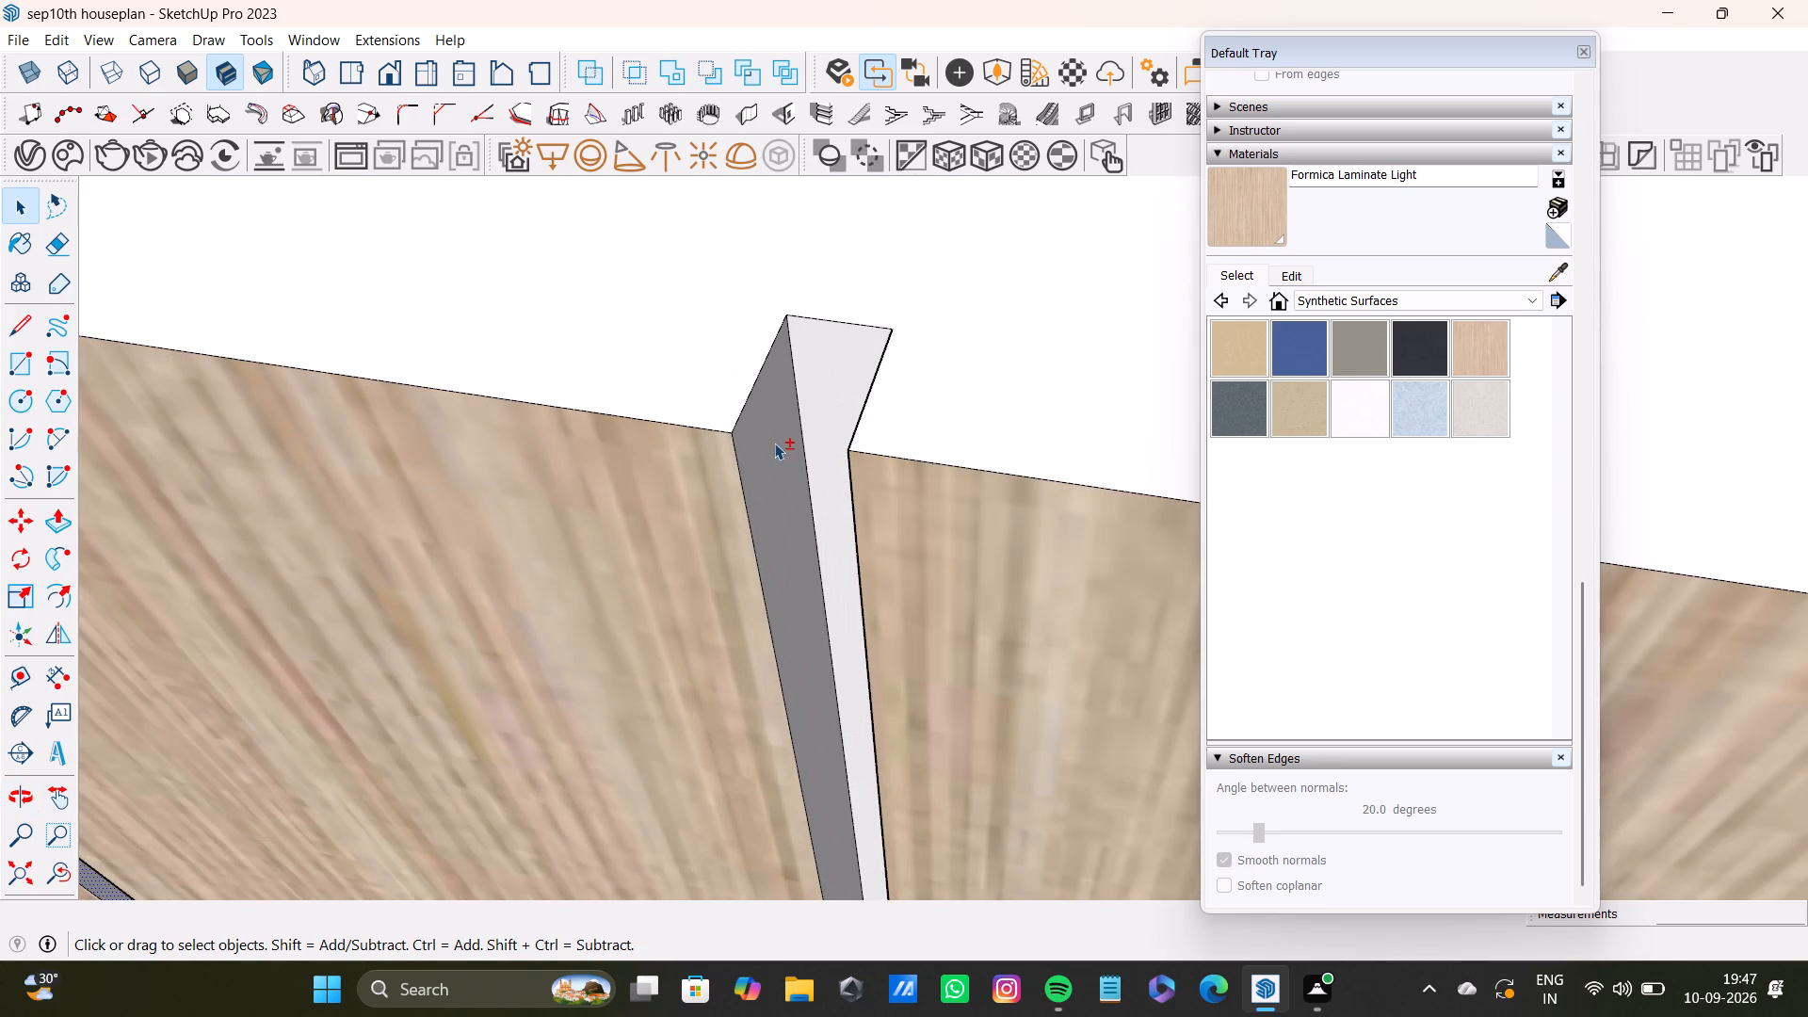
pyautogui.keyDown('shift'); pyautogui.click(774, 443); pyautogui.keyUp('shift')
pyautogui.keyDown('shift'); pyautogui.click(828, 390); pyautogui.keyUp('shift')
pyautogui.moveTo(799, 517); pyautogui.dragTo(1118, 491, button='middle')
pyautogui.scroll(3, 952, 523)
pyautogui.keyDown('shift'); pyautogui.click(869, 475); pyautogui.keyUp('shift')
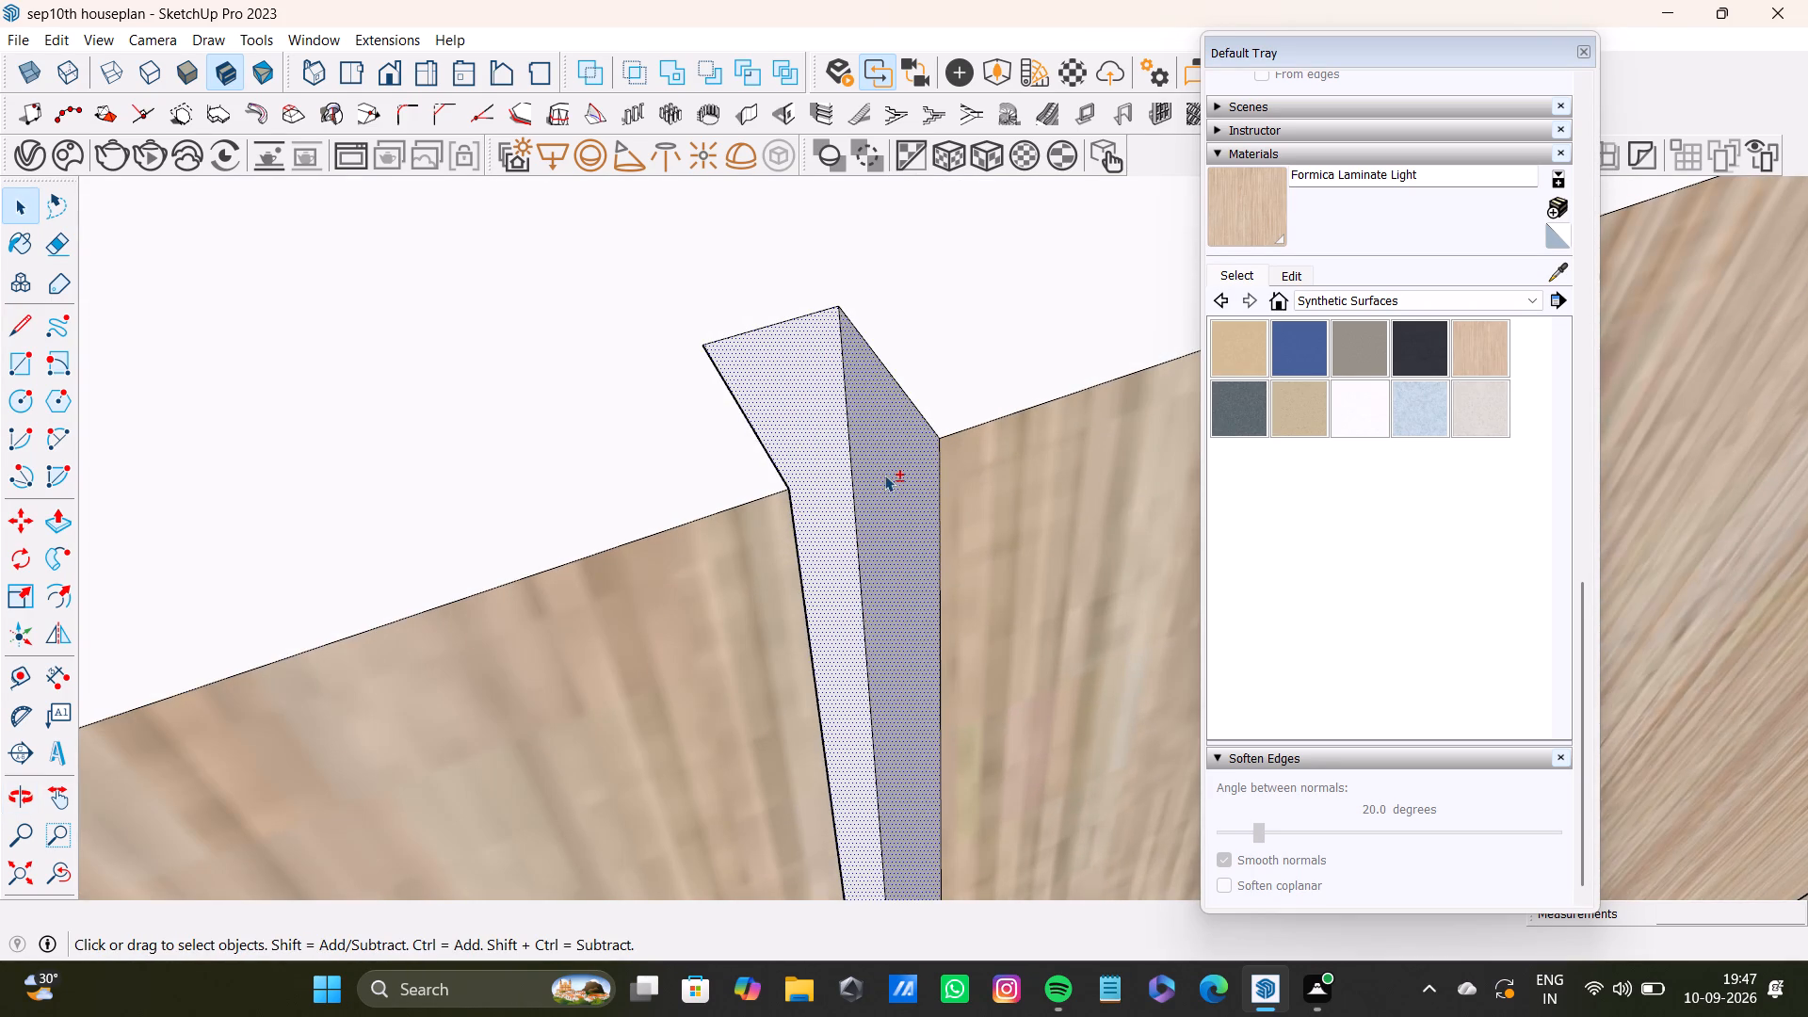
# Add the back and both side faces of the third groove past the far corner, above the wall opening, to the selection.
pyautogui.keyDown('shift'); pyautogui.scroll(-20, 879, 477); pyautogui.keyUp('shift')
pyautogui.keyDown('shift'); pyautogui.scroll(-5, 879, 477); pyautogui.keyUp('shift')
pyautogui.keyDown('shift'); pyautogui.moveTo(1017, 505); pyautogui.dragTo(175, 600, button='middle'); pyautogui.keyUp('shift')
pyautogui.keyDown('shift'); pyautogui.scroll(2, 513, 513); pyautogui.keyUp('shift')
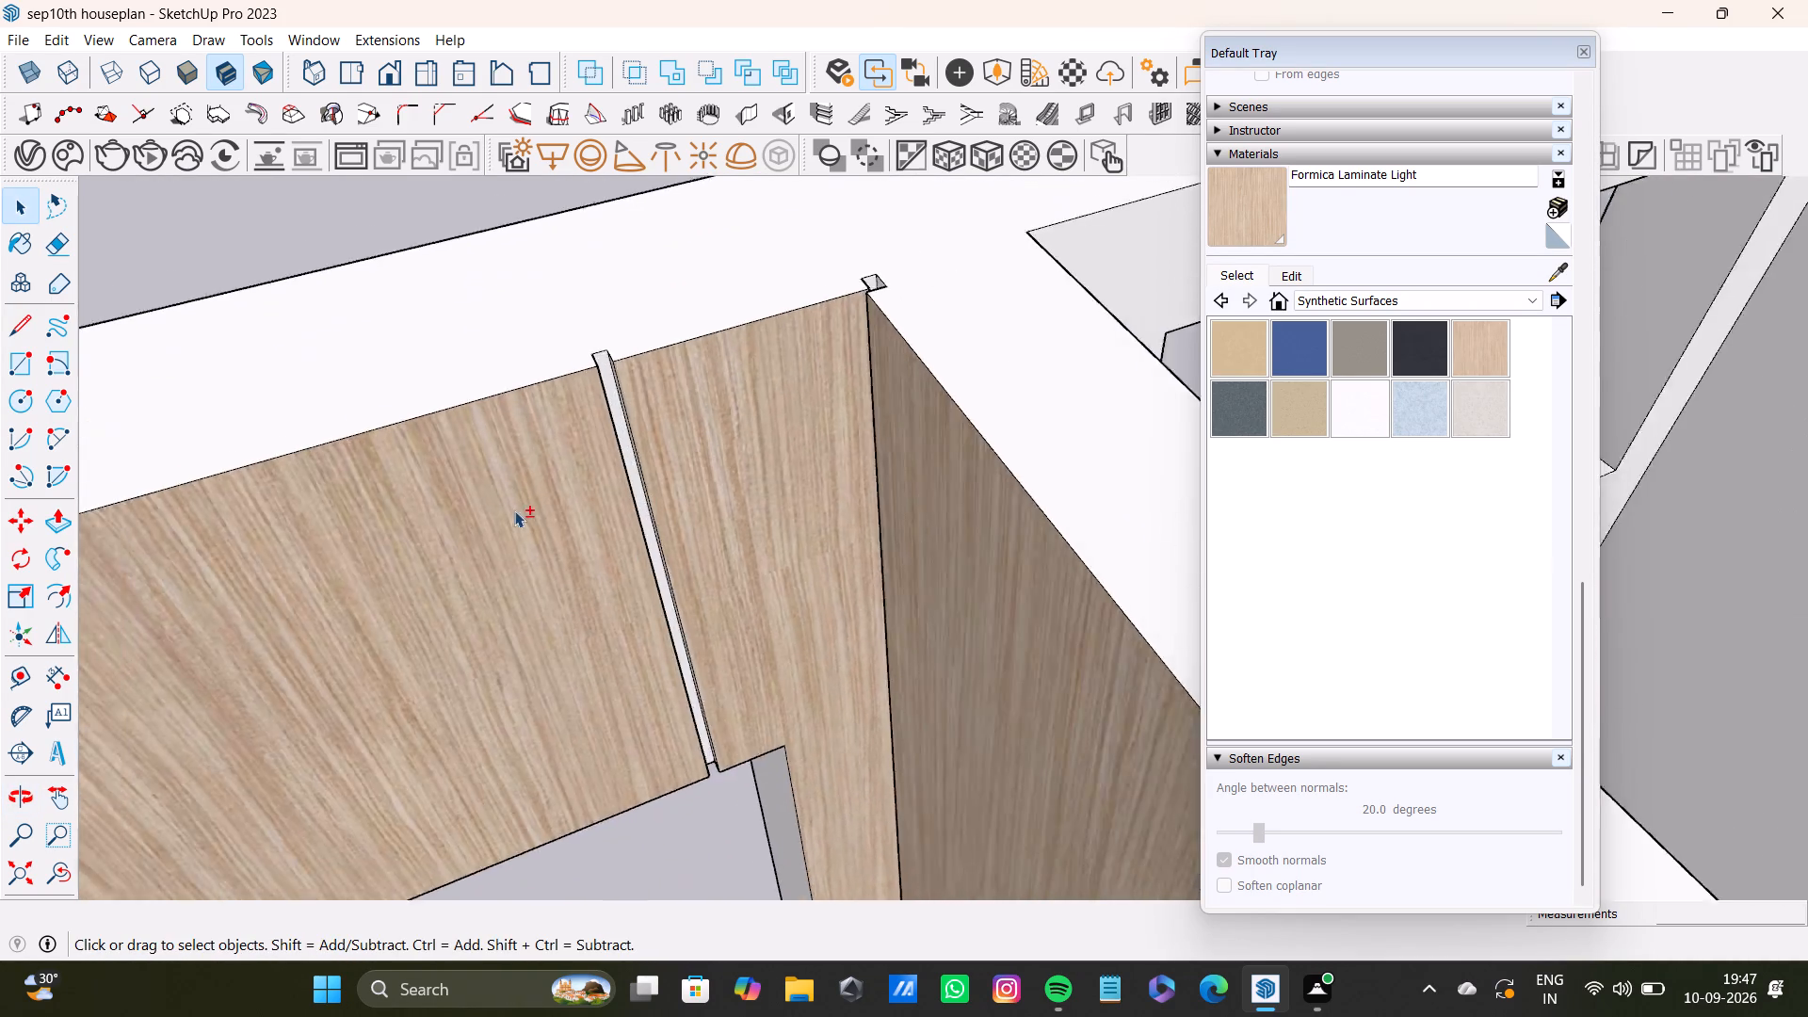
pyautogui.keyDown('shift'); pyautogui.scroll(9, 514, 510); pyautogui.keyUp('shift')
pyautogui.keyDown('shift'); pyautogui.moveTo(713, 334); pyautogui.dragTo(740, 512, button='middle'); pyautogui.keyUp('shift')
pyautogui.keyDown('shift'); pyautogui.moveTo(793, 553); pyautogui.dragTo(608, 603, button='middle'); pyautogui.keyUp('shift')
pyautogui.scroll(4, 569, 444)
pyautogui.keyDown('shift'); pyautogui.moveTo(689, 395); pyautogui.dragTo(693, 453, button='middle'); pyautogui.keyUp('shift')
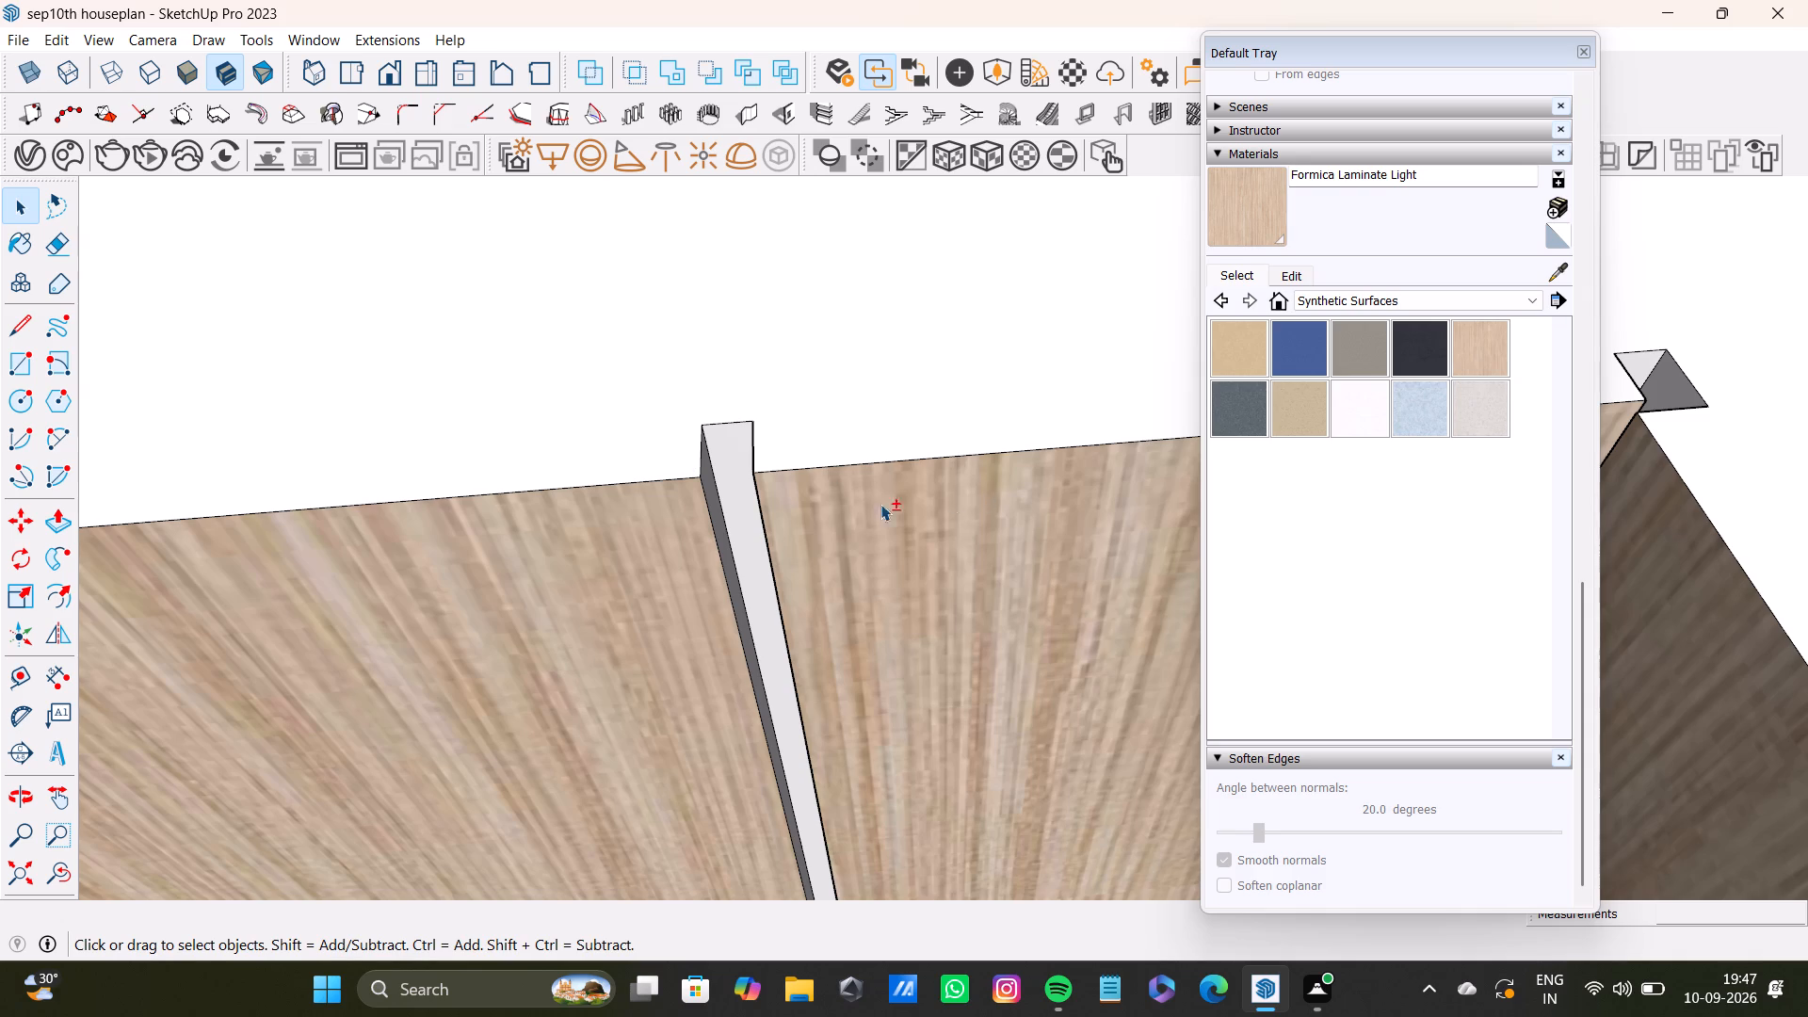
pyautogui.keyDown('shift'); pyautogui.scroll(11, 712, 481); pyautogui.keyUp('shift')
pyautogui.keyDown('shift'); pyautogui.click(718, 483); pyautogui.keyUp('shift')
pyautogui.keyDown('shift'); pyautogui.click(756, 429); pyautogui.keyUp('shift')
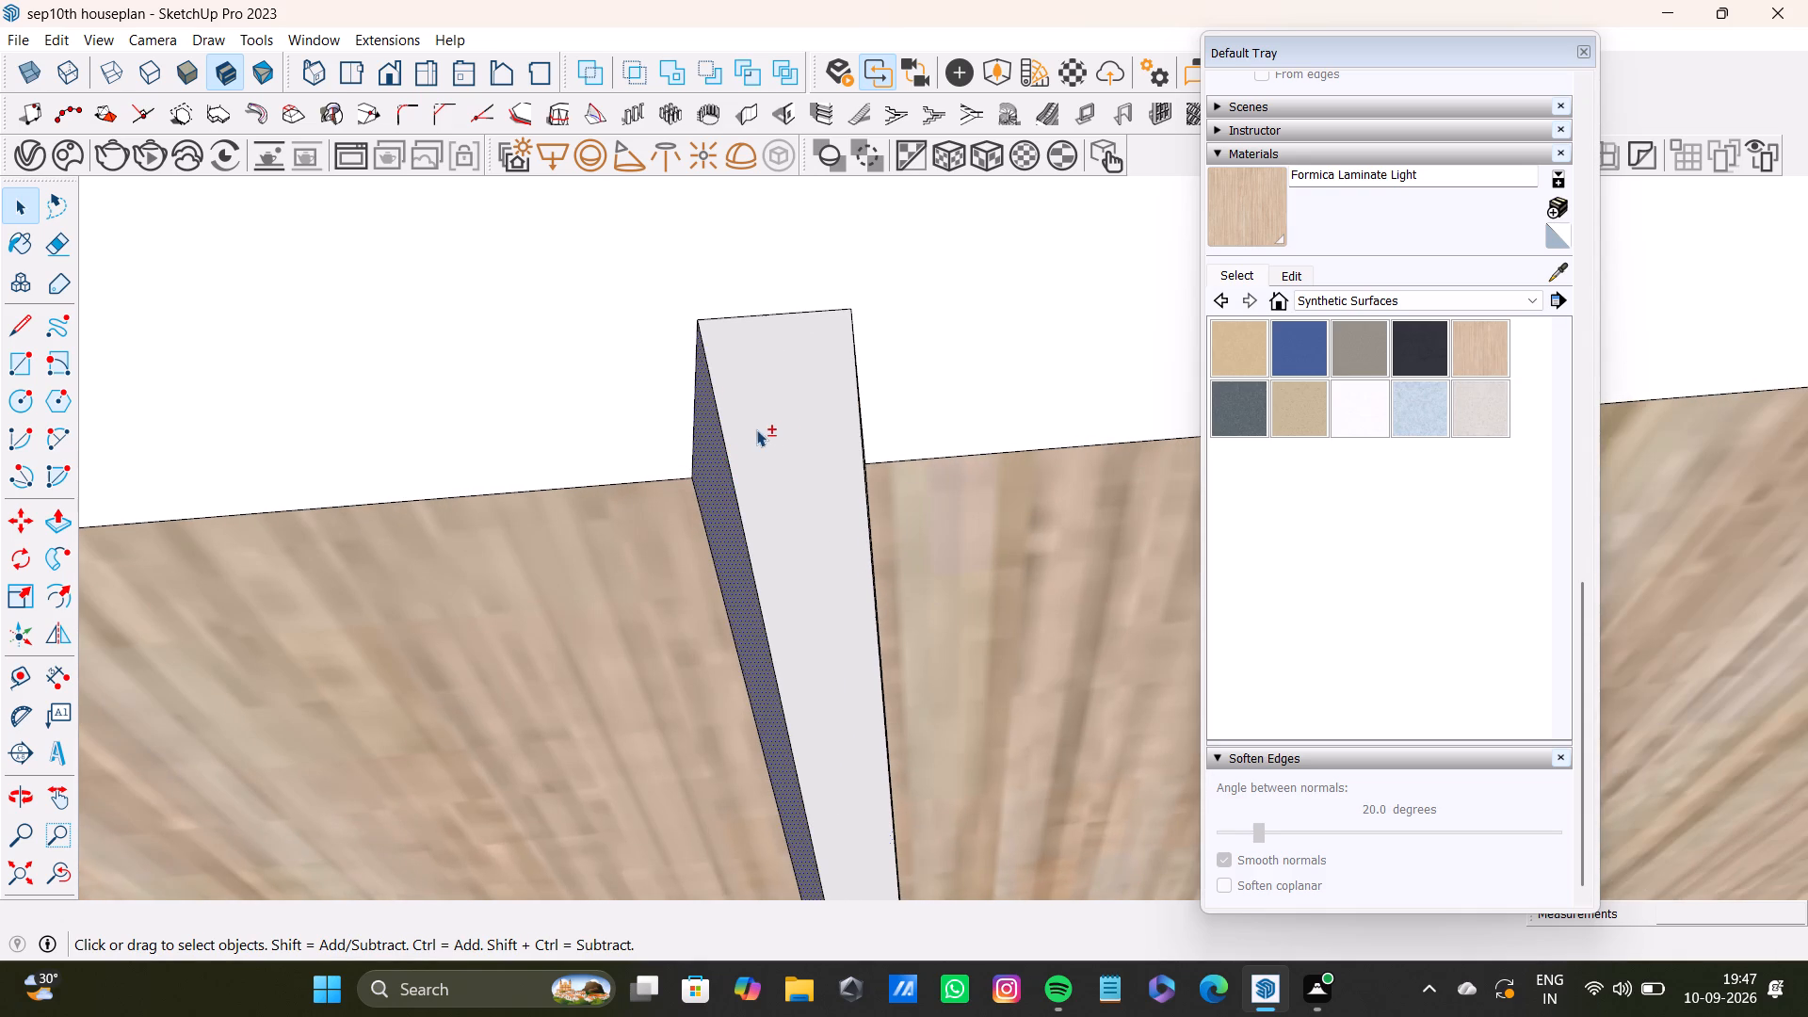
pyautogui.keyDown('shift'); pyautogui.scroll(-4, 758, 524); pyautogui.keyUp('shift')
pyautogui.moveTo(753, 596); pyautogui.dragTo(1092, 543, button='middle')
pyautogui.keyDown('shift'); pyautogui.scroll(3, 944, 571); pyautogui.keyUp('shift')
pyautogui.keyDown('shift'); pyautogui.click(836, 540); pyautogui.keyUp('shift')
# Add the two back faces and the following panel's side face of the groove at the next wall corner to the selection.
pyautogui.keyDown('shift'); pyautogui.scroll(-7, 836, 540); pyautogui.keyUp('shift')
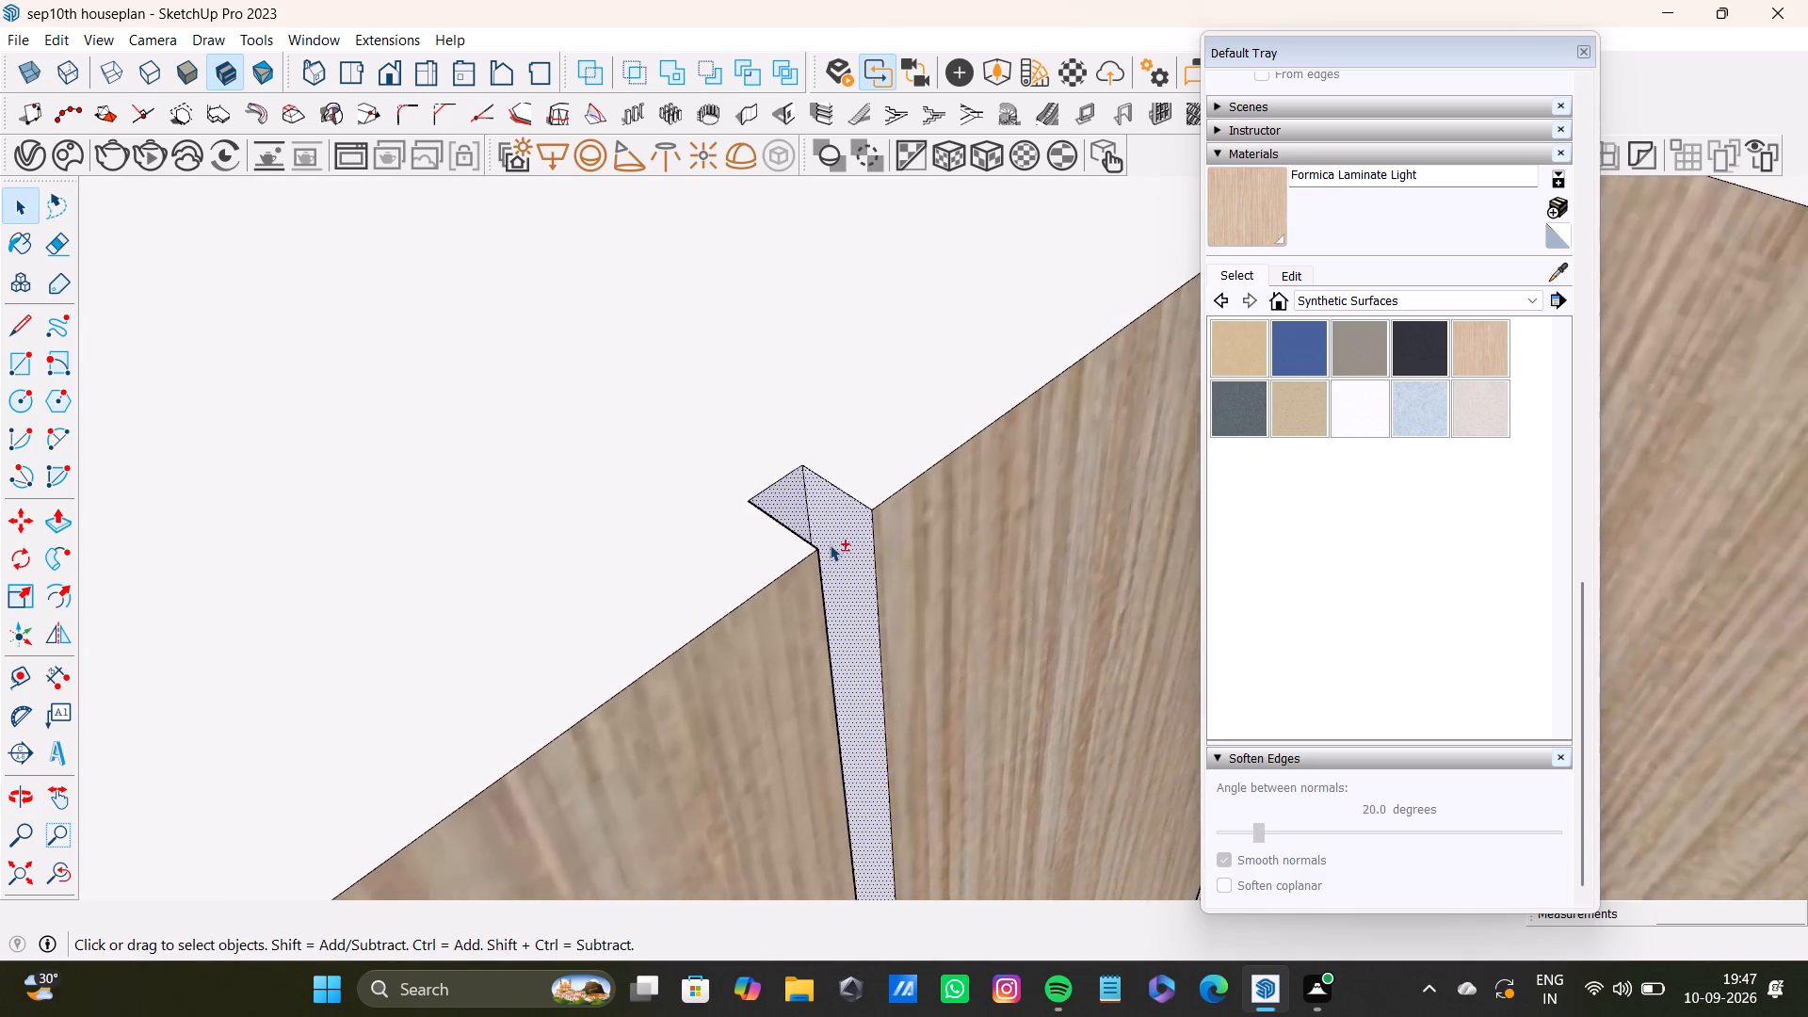
pyautogui.keyDown('shift'); pyautogui.scroll(-13, 830, 544); pyautogui.keyUp('shift')
pyautogui.keyDown('shift'); pyautogui.moveTo(947, 500); pyautogui.dragTo(690, 569, button='middle'); pyautogui.keyUp('shift')
pyautogui.keyDown('shift'); pyautogui.scroll(13, 793, 492); pyautogui.keyUp('shift')
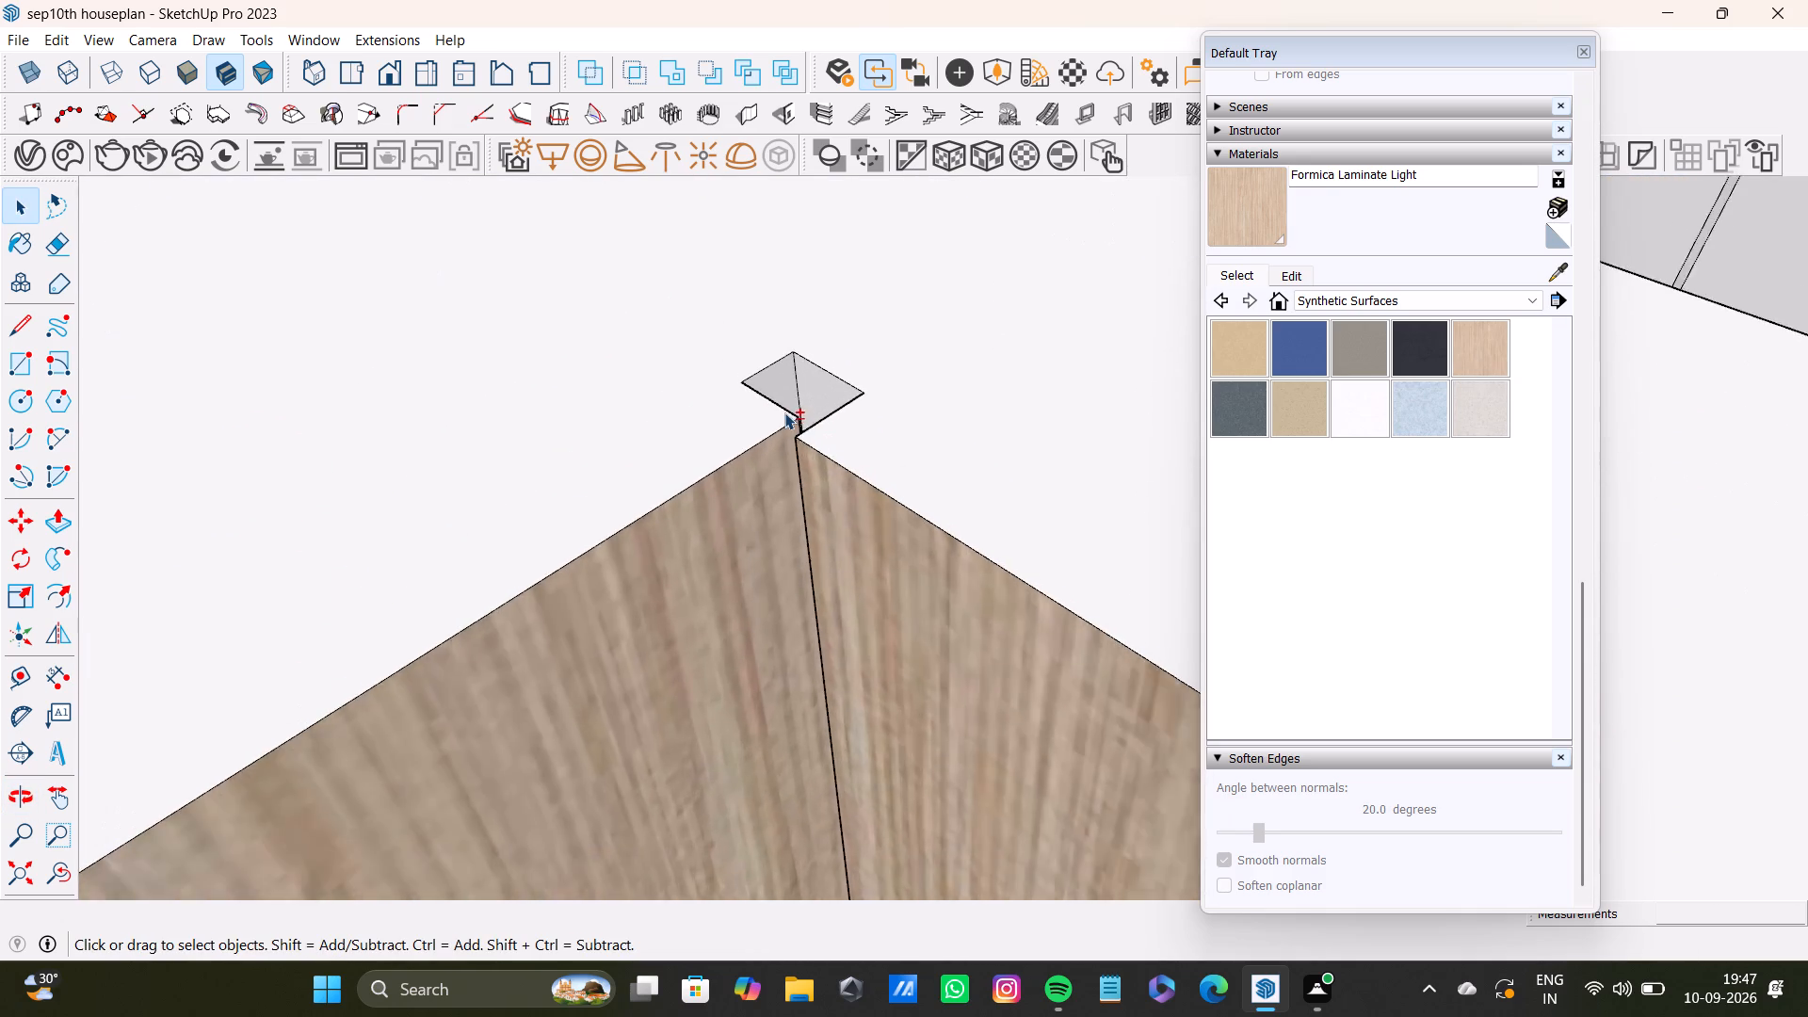
pyautogui.keyDown('shift'); pyautogui.scroll(8, 784, 412); pyautogui.keyUp('shift')
pyautogui.keyDown('shift'); pyautogui.click(783, 356); pyautogui.keyUp('shift')
pyautogui.keyDown('shift'); pyautogui.click(831, 339); pyautogui.keyUp('shift')
pyautogui.keyDown('shift'); pyautogui.scroll(-4, 826, 376); pyautogui.keyUp('shift')
pyautogui.moveTo(753, 513); pyautogui.dragTo(1096, 501, button='middle')
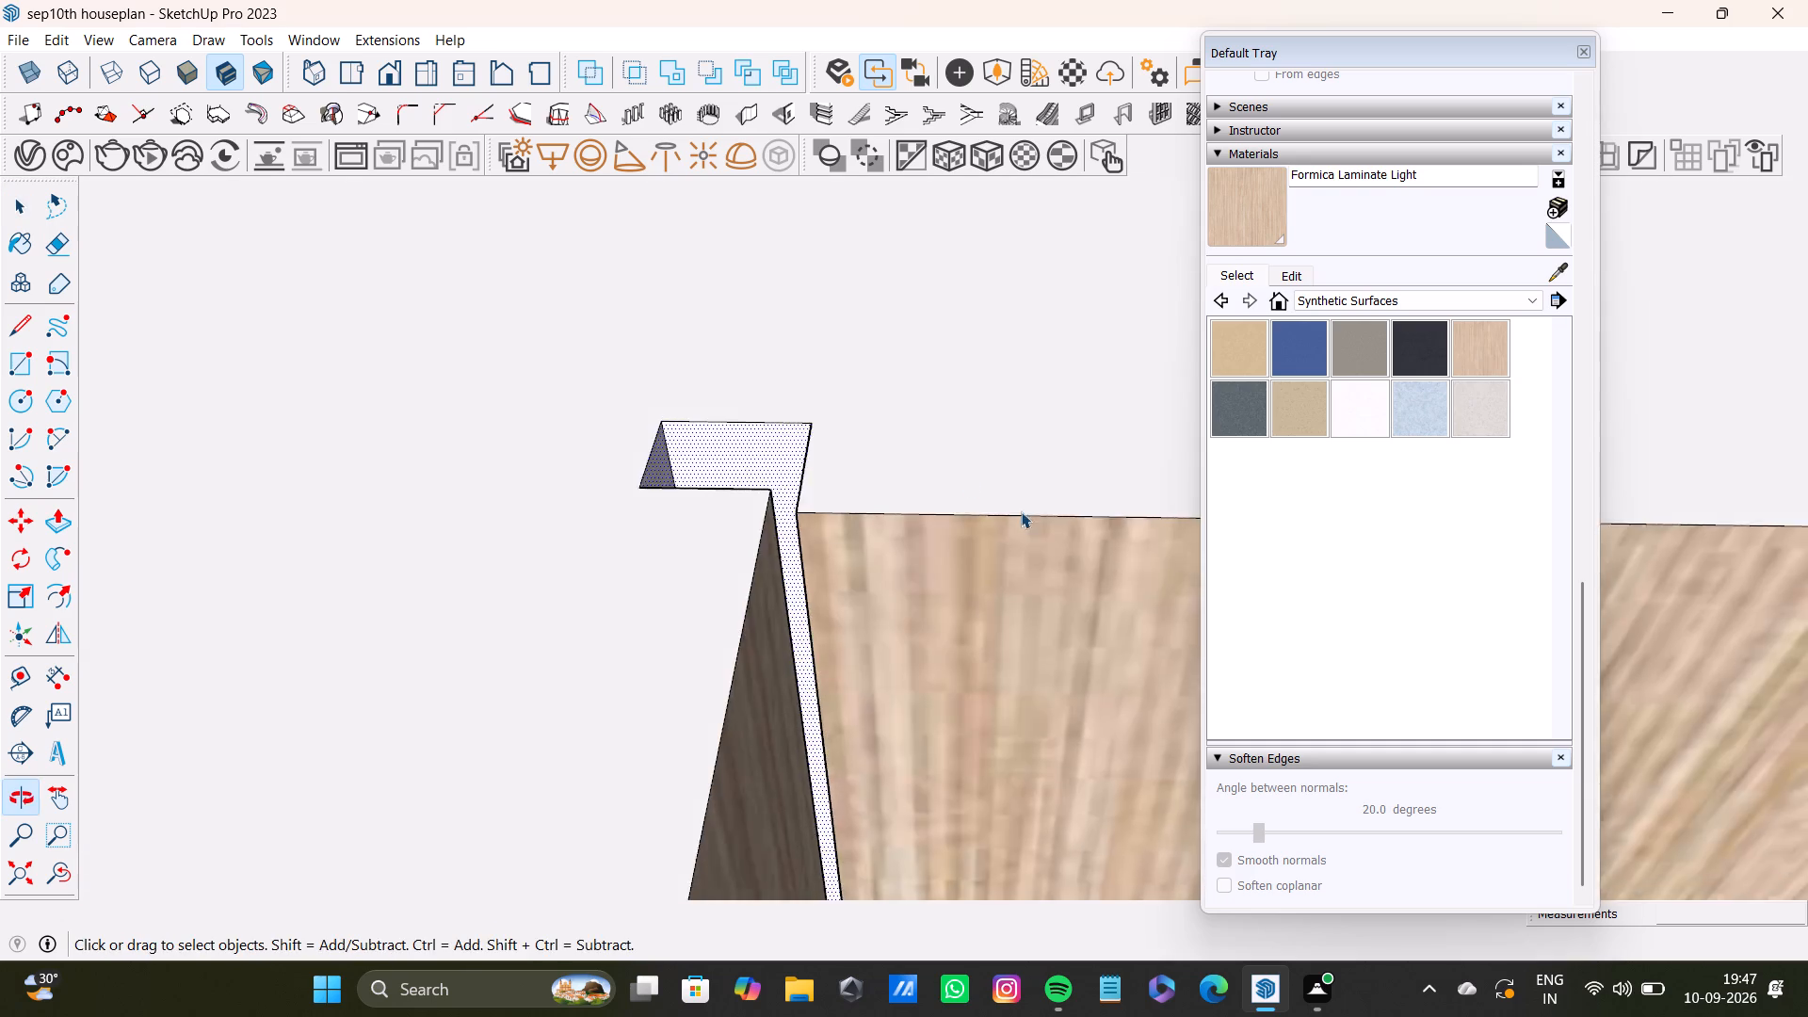
pyautogui.scroll(4, 954, 473)
pyautogui.moveTo(733, 584); pyautogui.dragTo(1026, 523, button='middle')
pyautogui.keyDown('shift'); pyautogui.scroll(3, 803, 585); pyautogui.keyUp('shift')
pyautogui.keyDown('shift'); pyautogui.click(716, 621); pyautogui.keyUp('shift')
# Add the back and both side faces of the first groove past the finished corner groove, on the following wall, to the selection.
pyautogui.keyDown('shift'); pyautogui.scroll(-11, 714, 621); pyautogui.keyUp('shift')
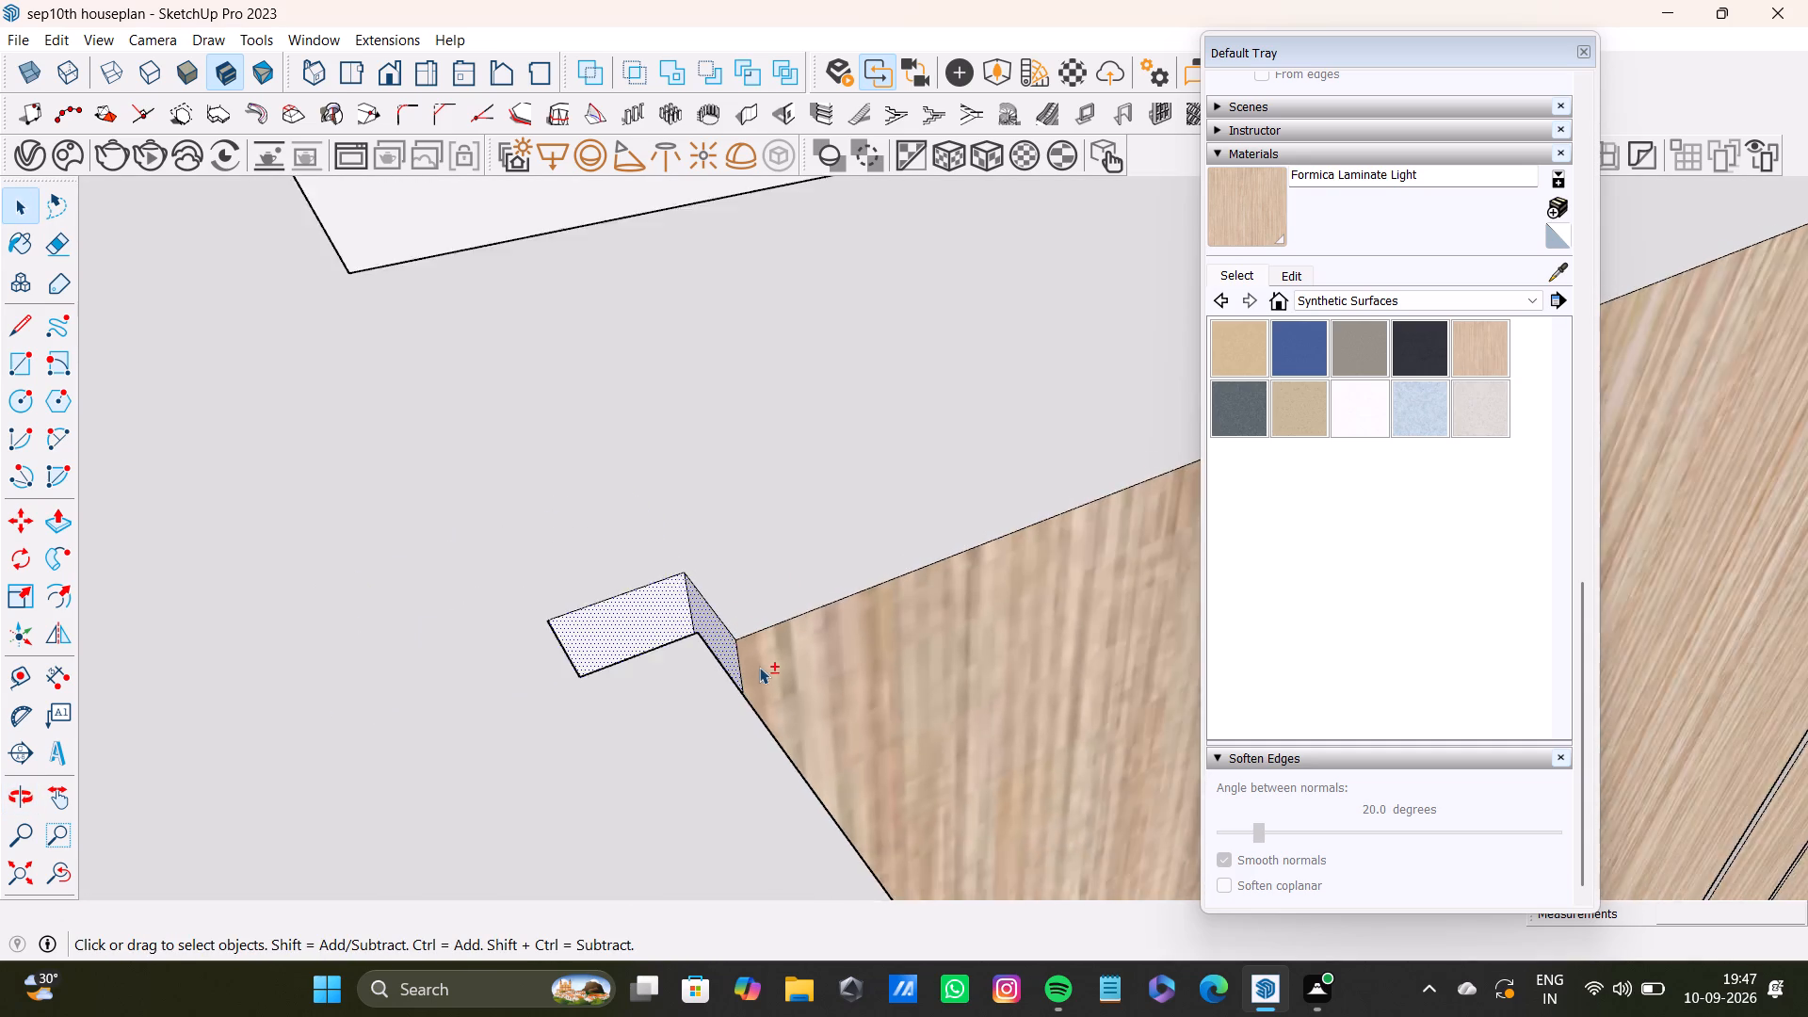
pyautogui.keyDown('shift'); pyautogui.scroll(-4, 759, 667); pyautogui.keyUp('shift')
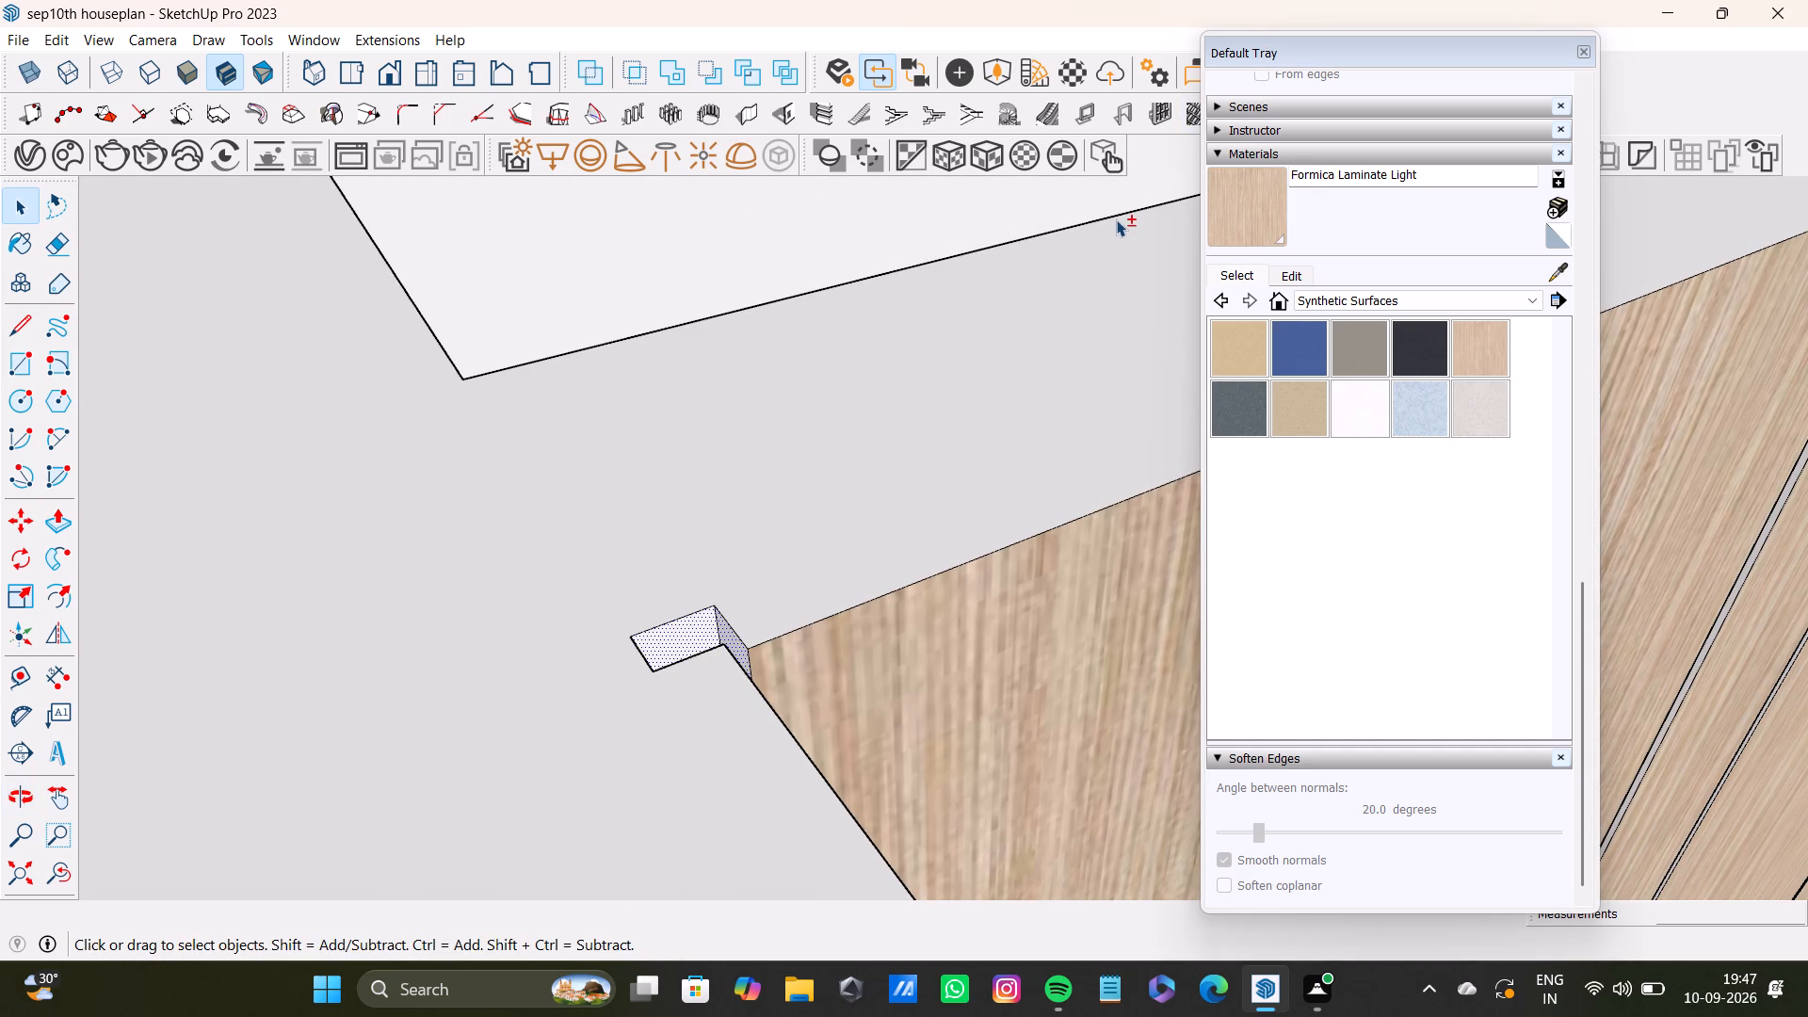
pyautogui.keyDown('shift'); pyautogui.scroll(-9, 1041, 613); pyautogui.keyUp('shift')
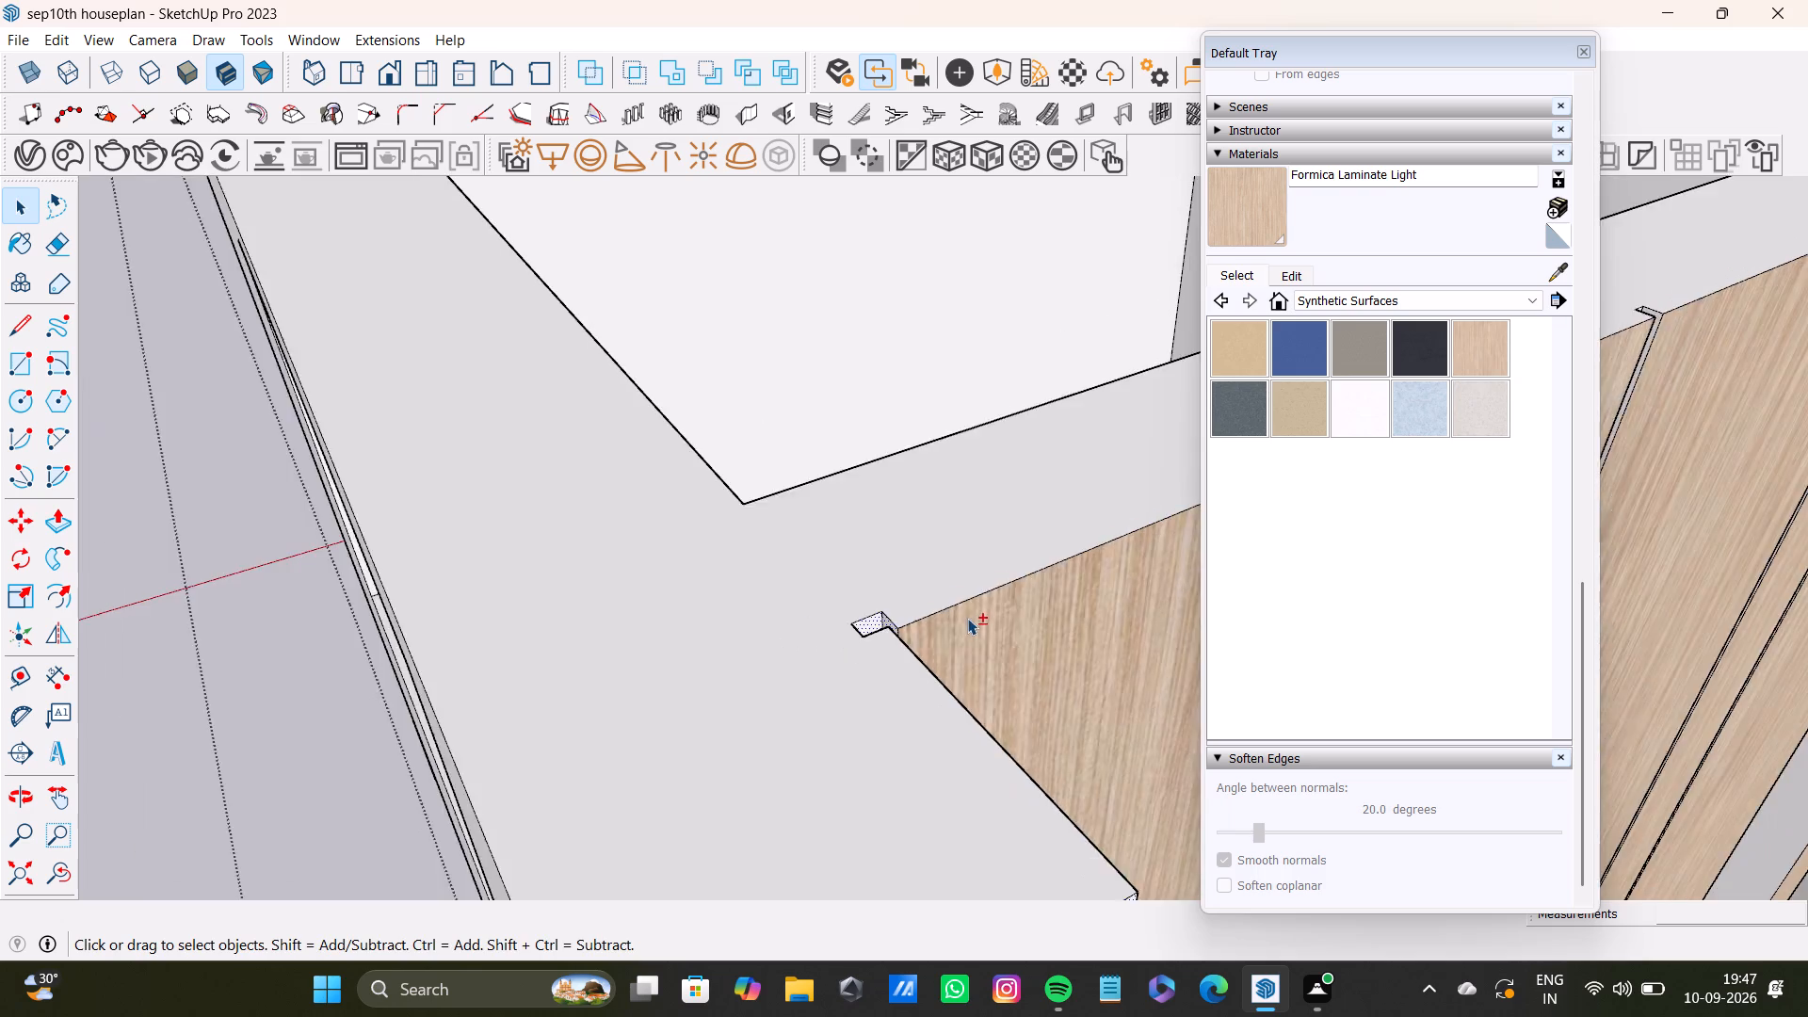
pyautogui.keyDown('shift'); pyautogui.scroll(-4, 967, 618); pyautogui.keyUp('shift')
pyautogui.keyDown('shift'); pyautogui.moveTo(998, 587); pyautogui.dragTo(490, 629, button='middle'); pyautogui.keyUp('shift')
pyautogui.keyDown('shift'); pyautogui.scroll(9, 775, 546); pyautogui.keyUp('shift')
pyautogui.keyDown('shift'); pyautogui.moveTo(993, 448); pyautogui.dragTo(669, 605, button='middle'); pyautogui.keyUp('shift')
pyautogui.keyDown('shift'); pyautogui.scroll(6, 760, 578); pyautogui.keyUp('shift')
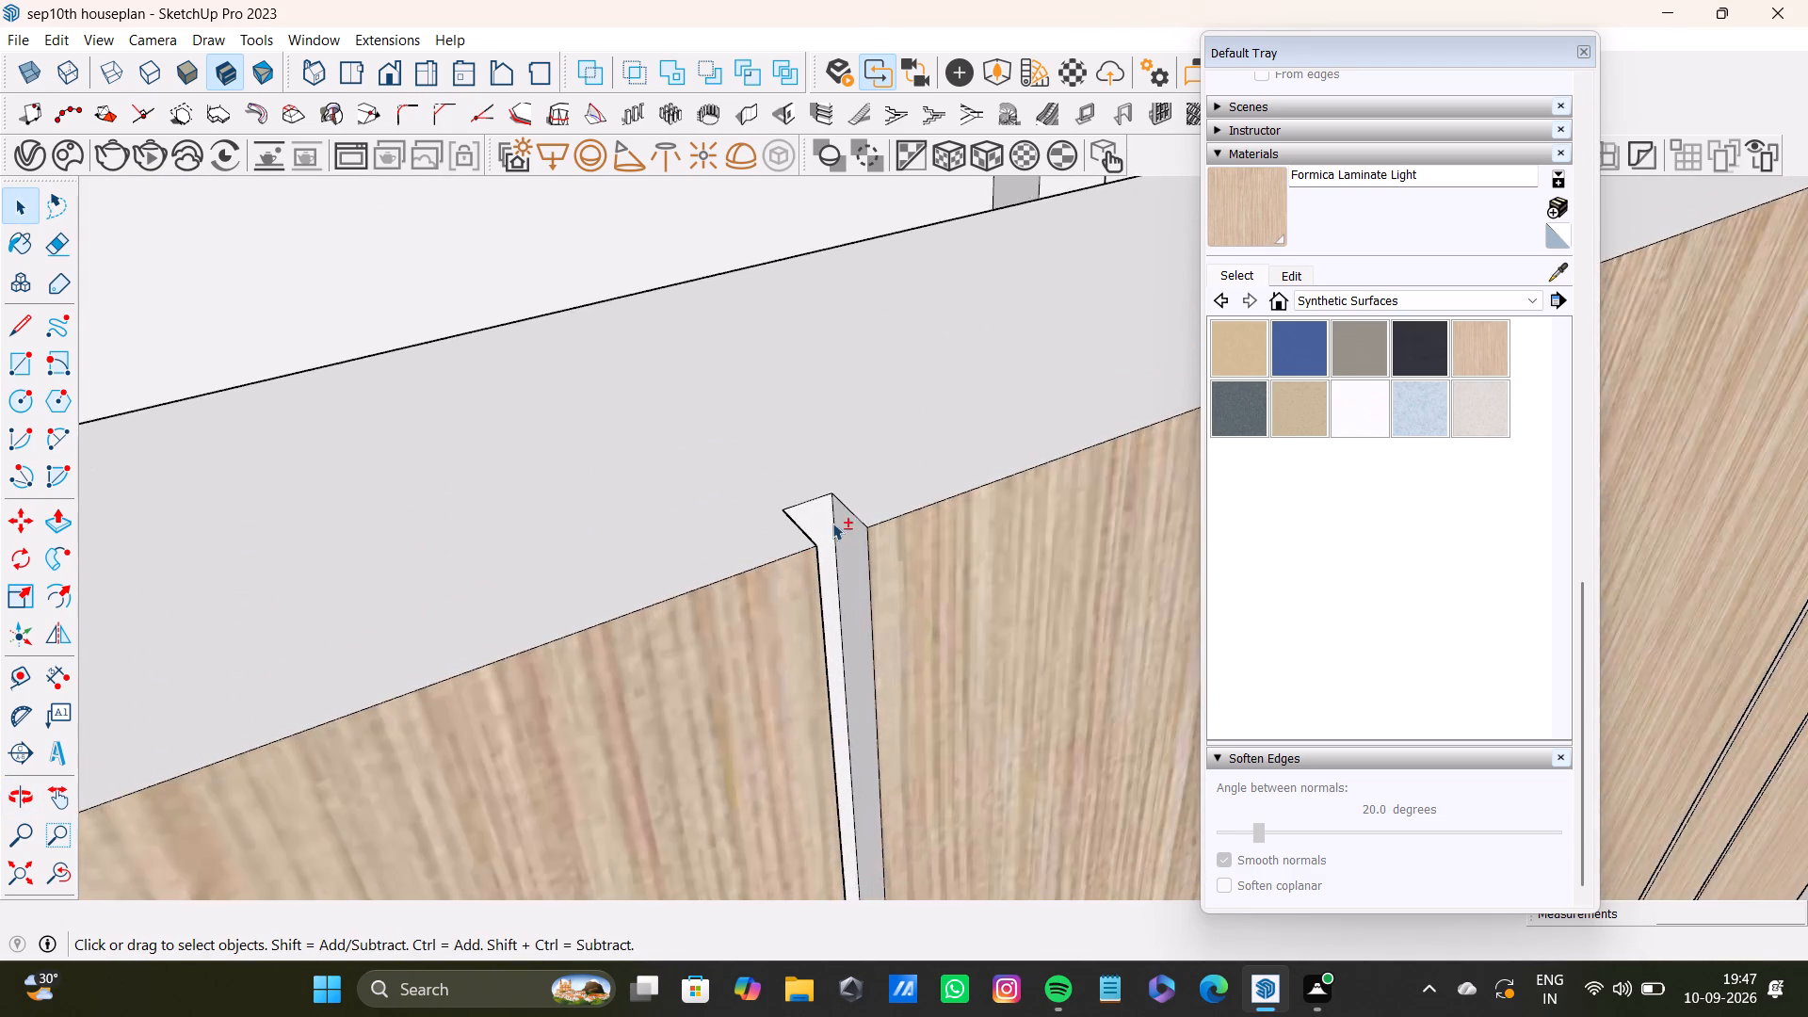
pyautogui.keyDown('shift'); pyautogui.scroll(8, 832, 523); pyautogui.keyUp('shift')
pyautogui.keyDown('shift'); pyautogui.click(814, 520); pyautogui.keyUp('shift')
pyautogui.keyDown('shift'); pyautogui.click(877, 508); pyautogui.keyUp('shift')
pyautogui.keyDown('shift'); pyautogui.moveTo(960, 595); pyautogui.dragTo(453, 696, button='middle'); pyautogui.keyUp('shift')
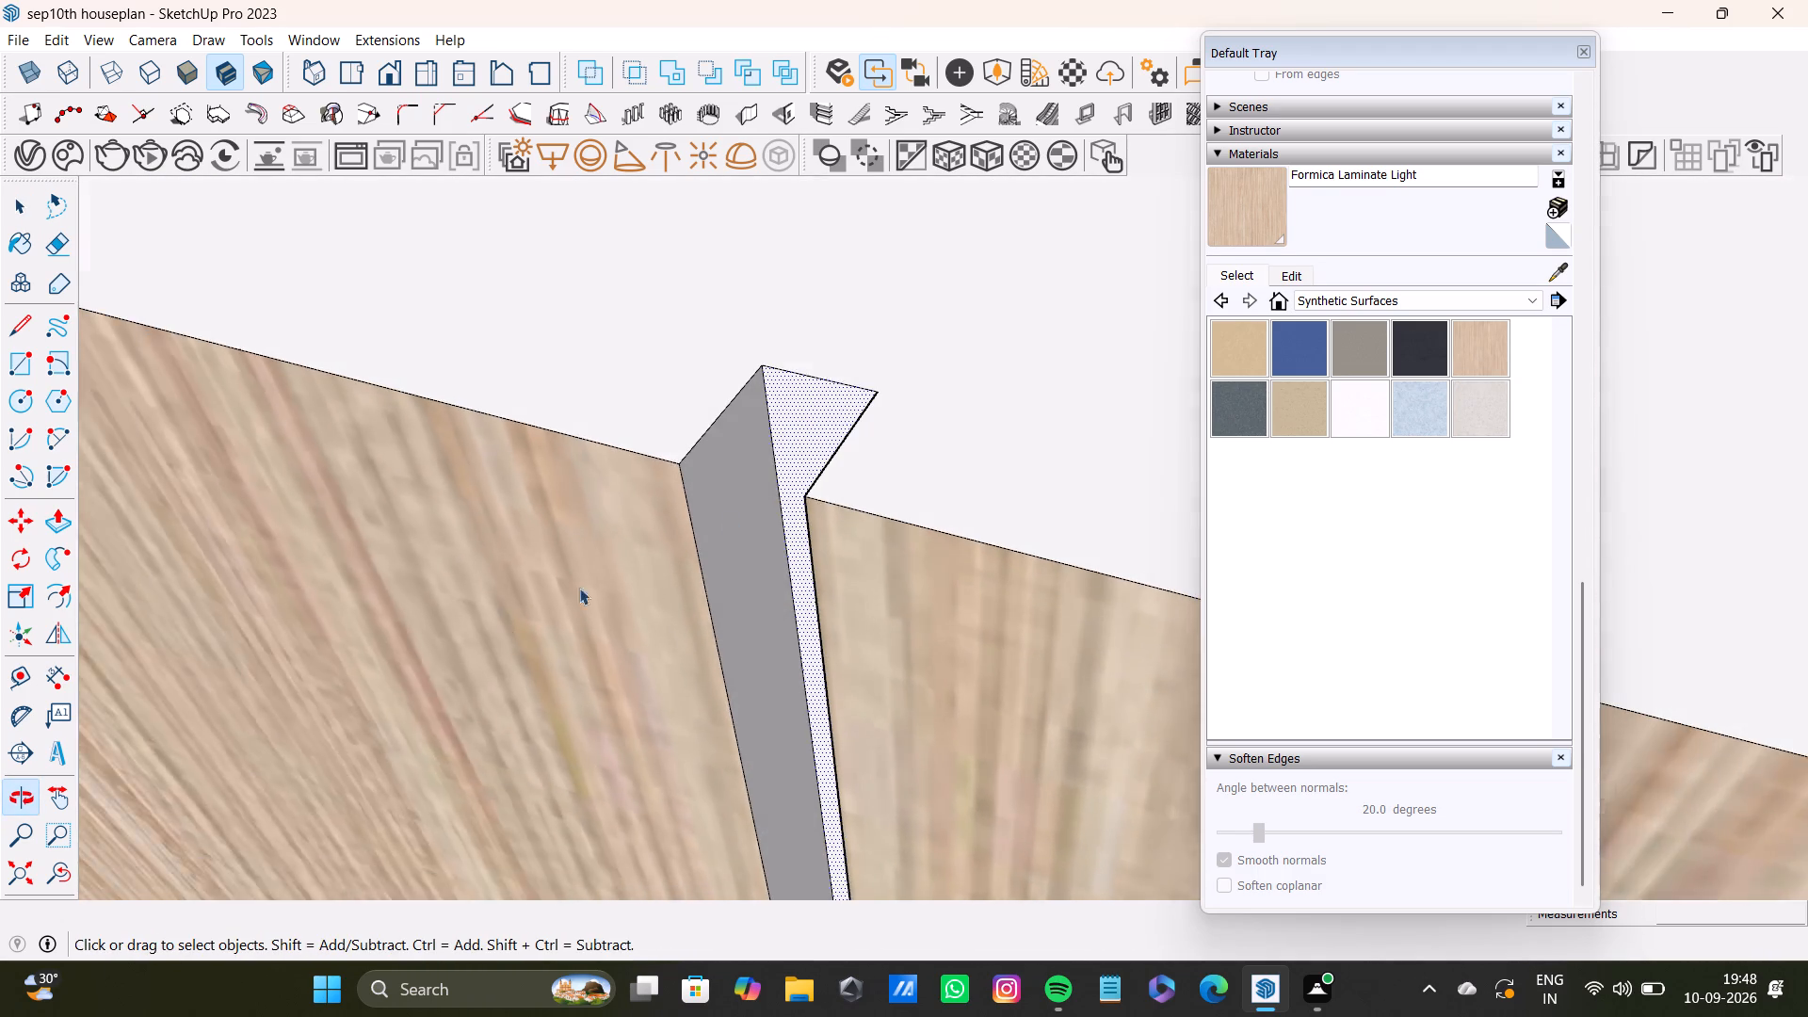
pyautogui.keyDown('shift'); pyautogui.scroll(3, 746, 482); pyautogui.keyUp('shift')
pyautogui.keyDown('shift'); pyautogui.click(745, 470); pyautogui.keyUp('shift')
# Add the back and both side faces of the second groove on this wall to the selection.
pyautogui.keyDown('shift'); pyautogui.scroll(-20, 741, 472); pyautogui.keyUp('shift')
pyautogui.keyDown('shift'); pyautogui.moveTo(1009, 643); pyautogui.dragTo(849, 654, button='middle'); pyautogui.keyUp('shift')
pyautogui.keyDown('shift'); pyautogui.scroll(2, 901, 608); pyautogui.keyUp('shift')
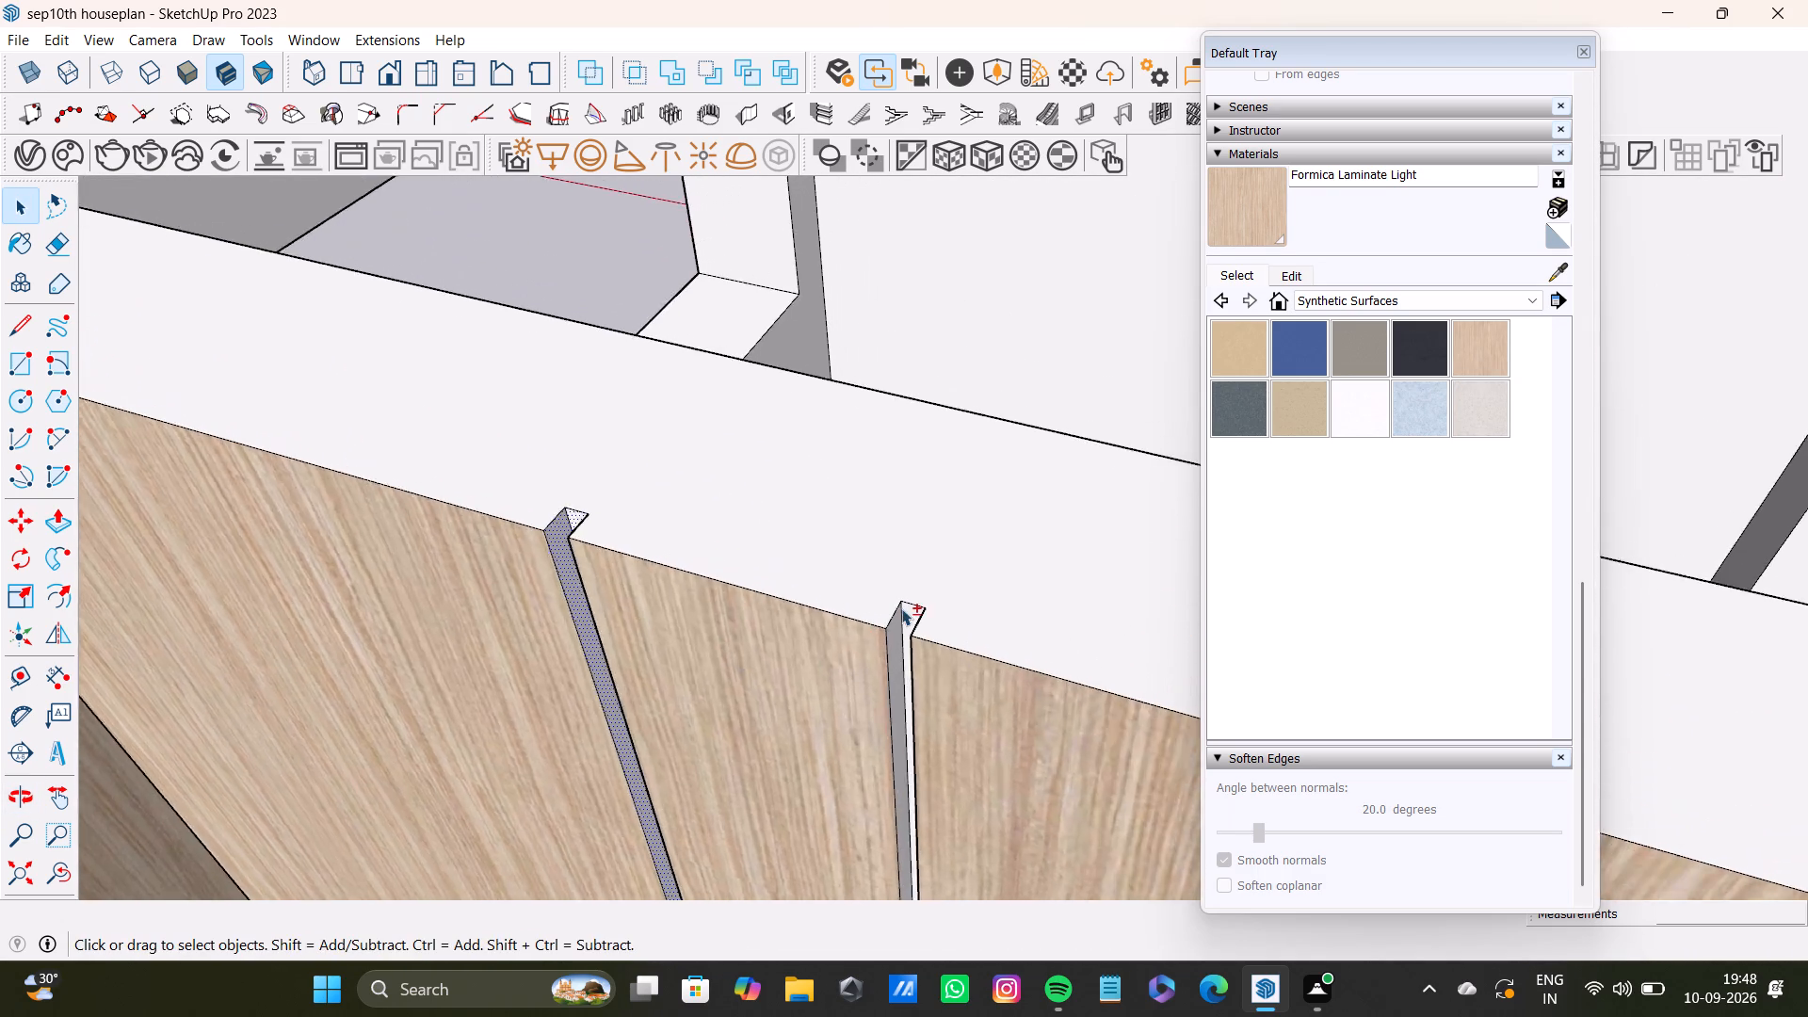
pyautogui.keyDown('shift'); pyautogui.scroll(10, 901, 608); pyautogui.keyUp('shift')
pyautogui.keyDown('shift'); pyautogui.click(895, 650); pyautogui.keyUp('shift')
pyautogui.keyDown('shift'); pyautogui.click(945, 616); pyautogui.keyUp('shift')
pyautogui.moveTo(912, 734); pyautogui.dragTo(1244, 672, button='middle')
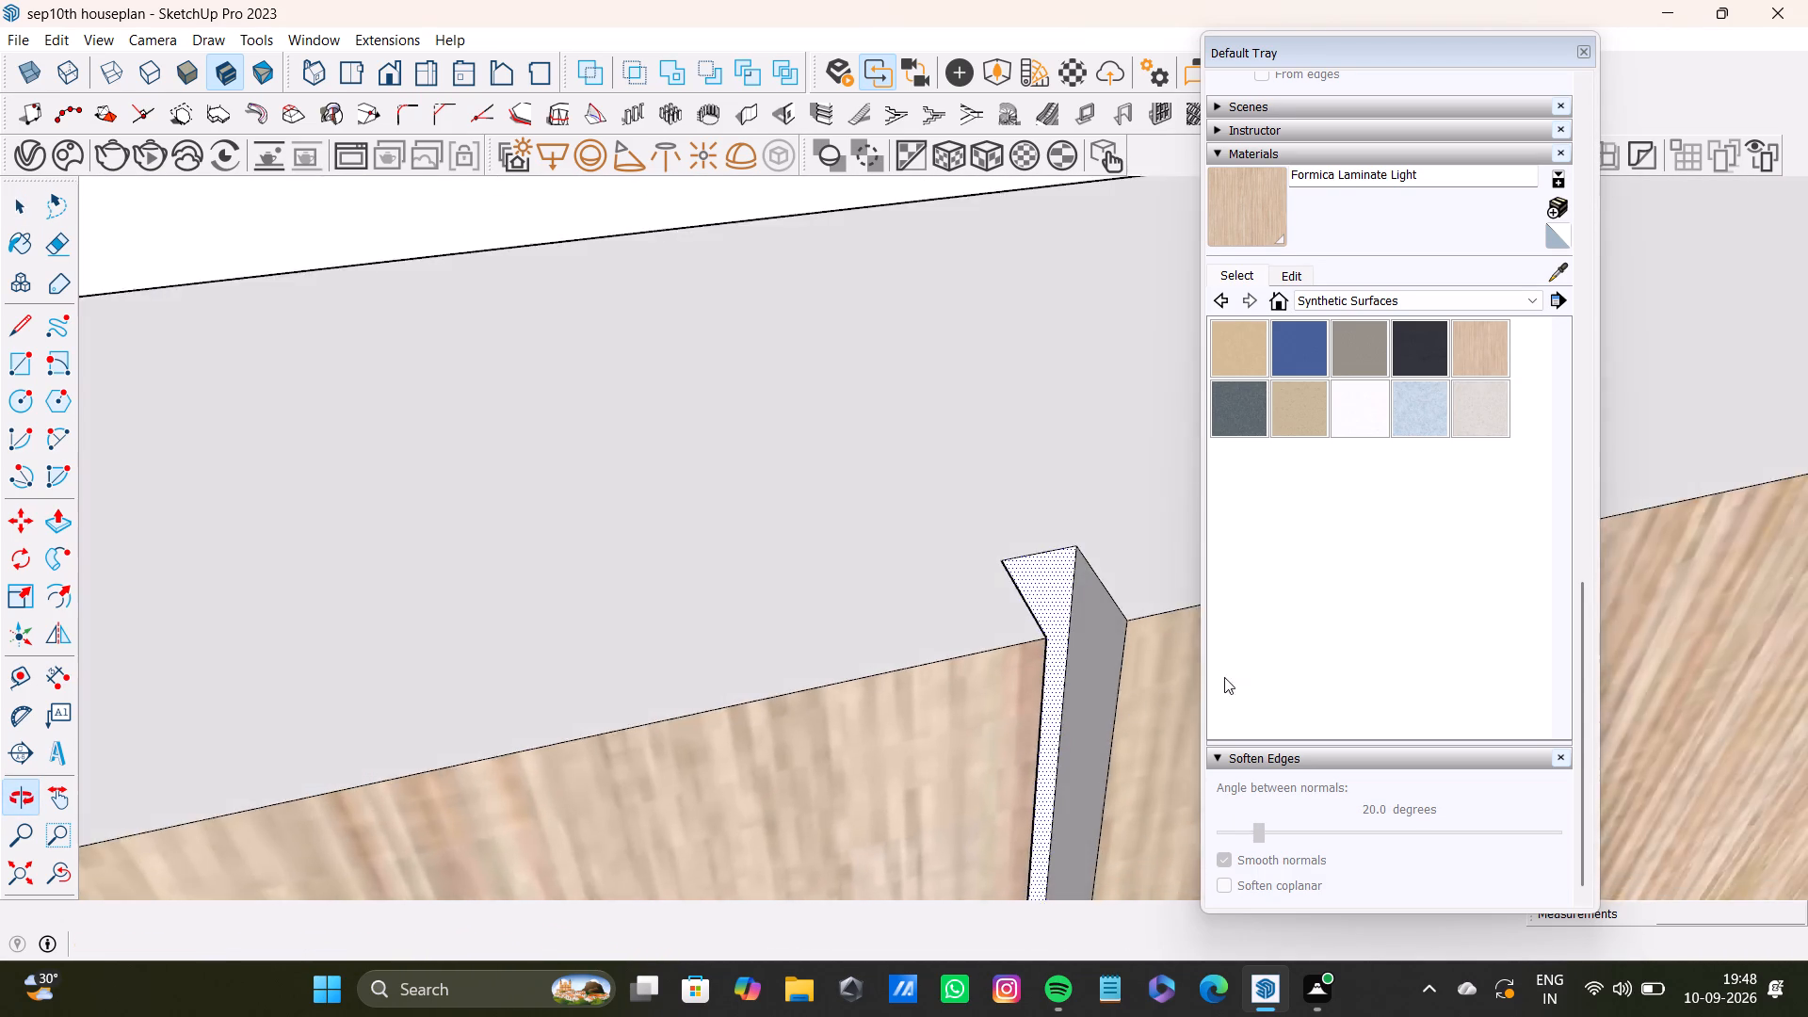
pyautogui.keyDown('shift'); pyautogui.scroll(3, 1128, 701); pyautogui.keyUp('shift')
pyautogui.keyDown('shift'); pyautogui.click(1080, 639); pyautogui.keyUp('shift')
# Add the back and both side faces of the third groove on this wall to the selection.
pyautogui.keyDown('shift'); pyautogui.scroll(-15, 1074, 639); pyautogui.keyUp('shift')
pyautogui.keyDown('shift'); pyautogui.moveTo(1083, 641); pyautogui.dragTo(98, 616, button='middle'); pyautogui.keyUp('shift')
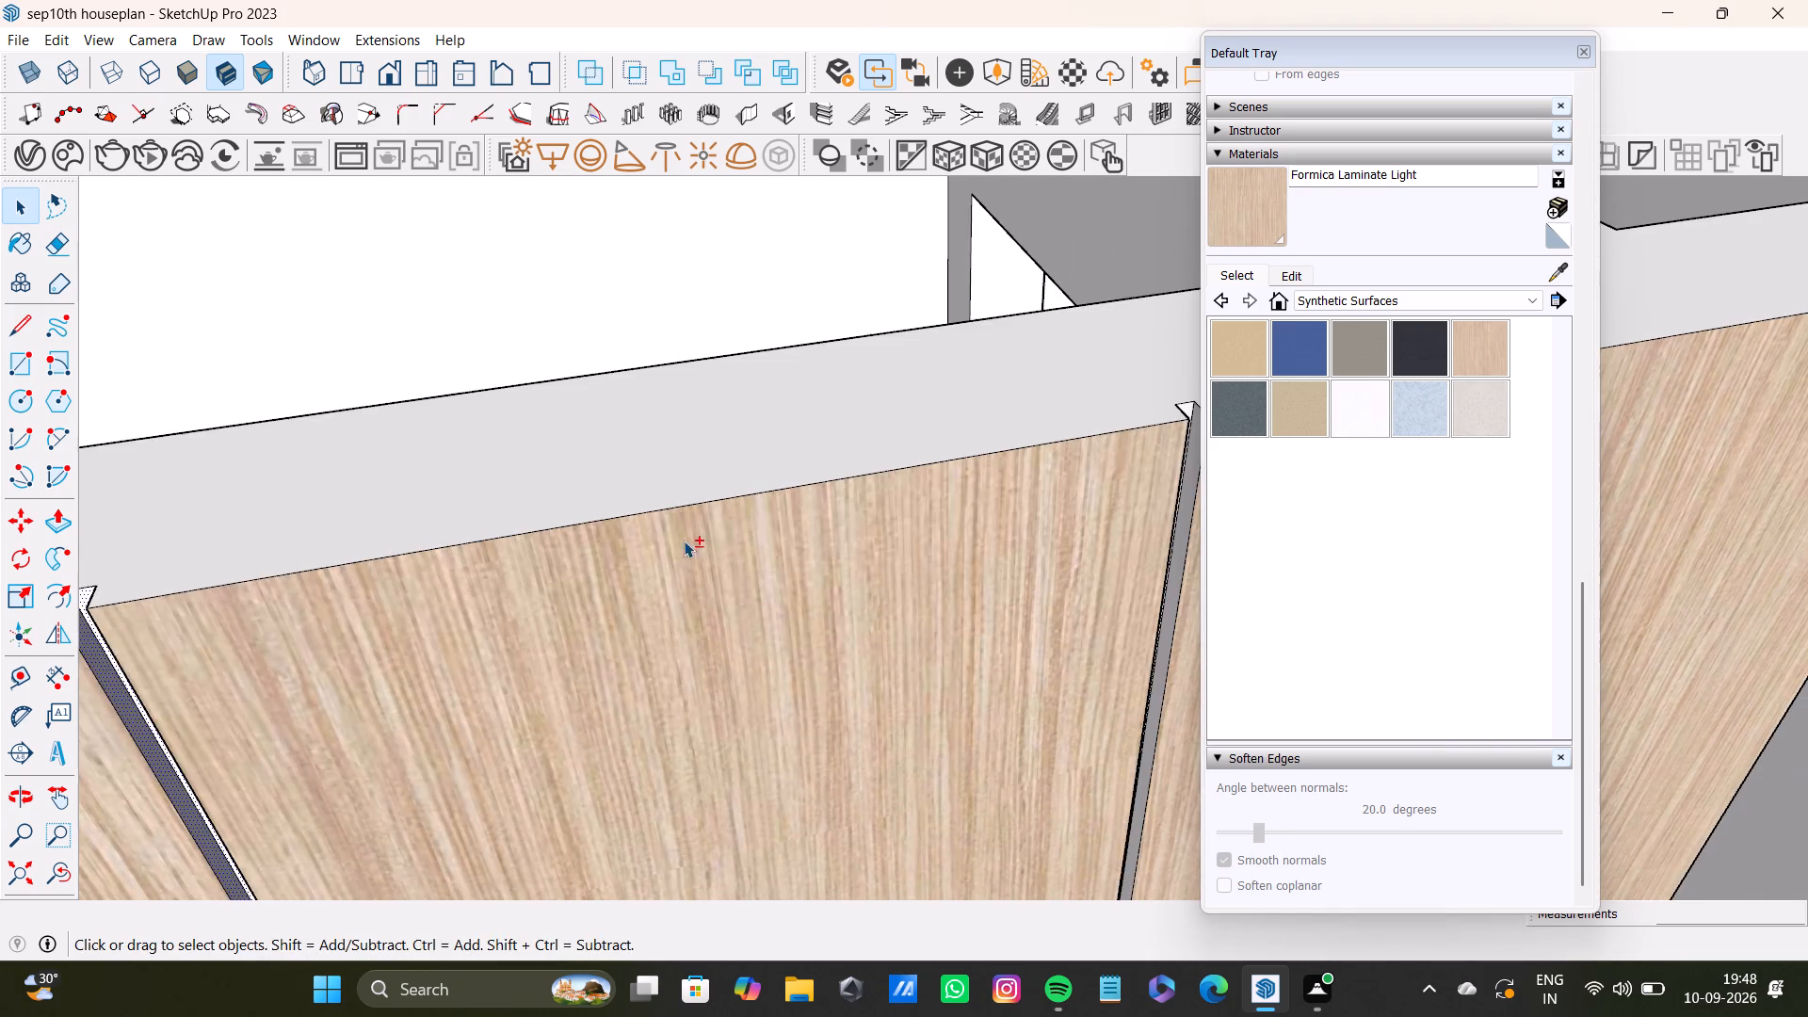
pyautogui.keyDown('shift'); pyautogui.moveTo(1106, 436); pyautogui.dragTo(700, 624, button='middle'); pyautogui.keyUp('shift')
pyautogui.keyDown('shift'); pyautogui.scroll(15, 758, 611); pyautogui.keyUp('shift')
pyautogui.keyDown('shift'); pyautogui.click(855, 582); pyautogui.keyUp('shift')
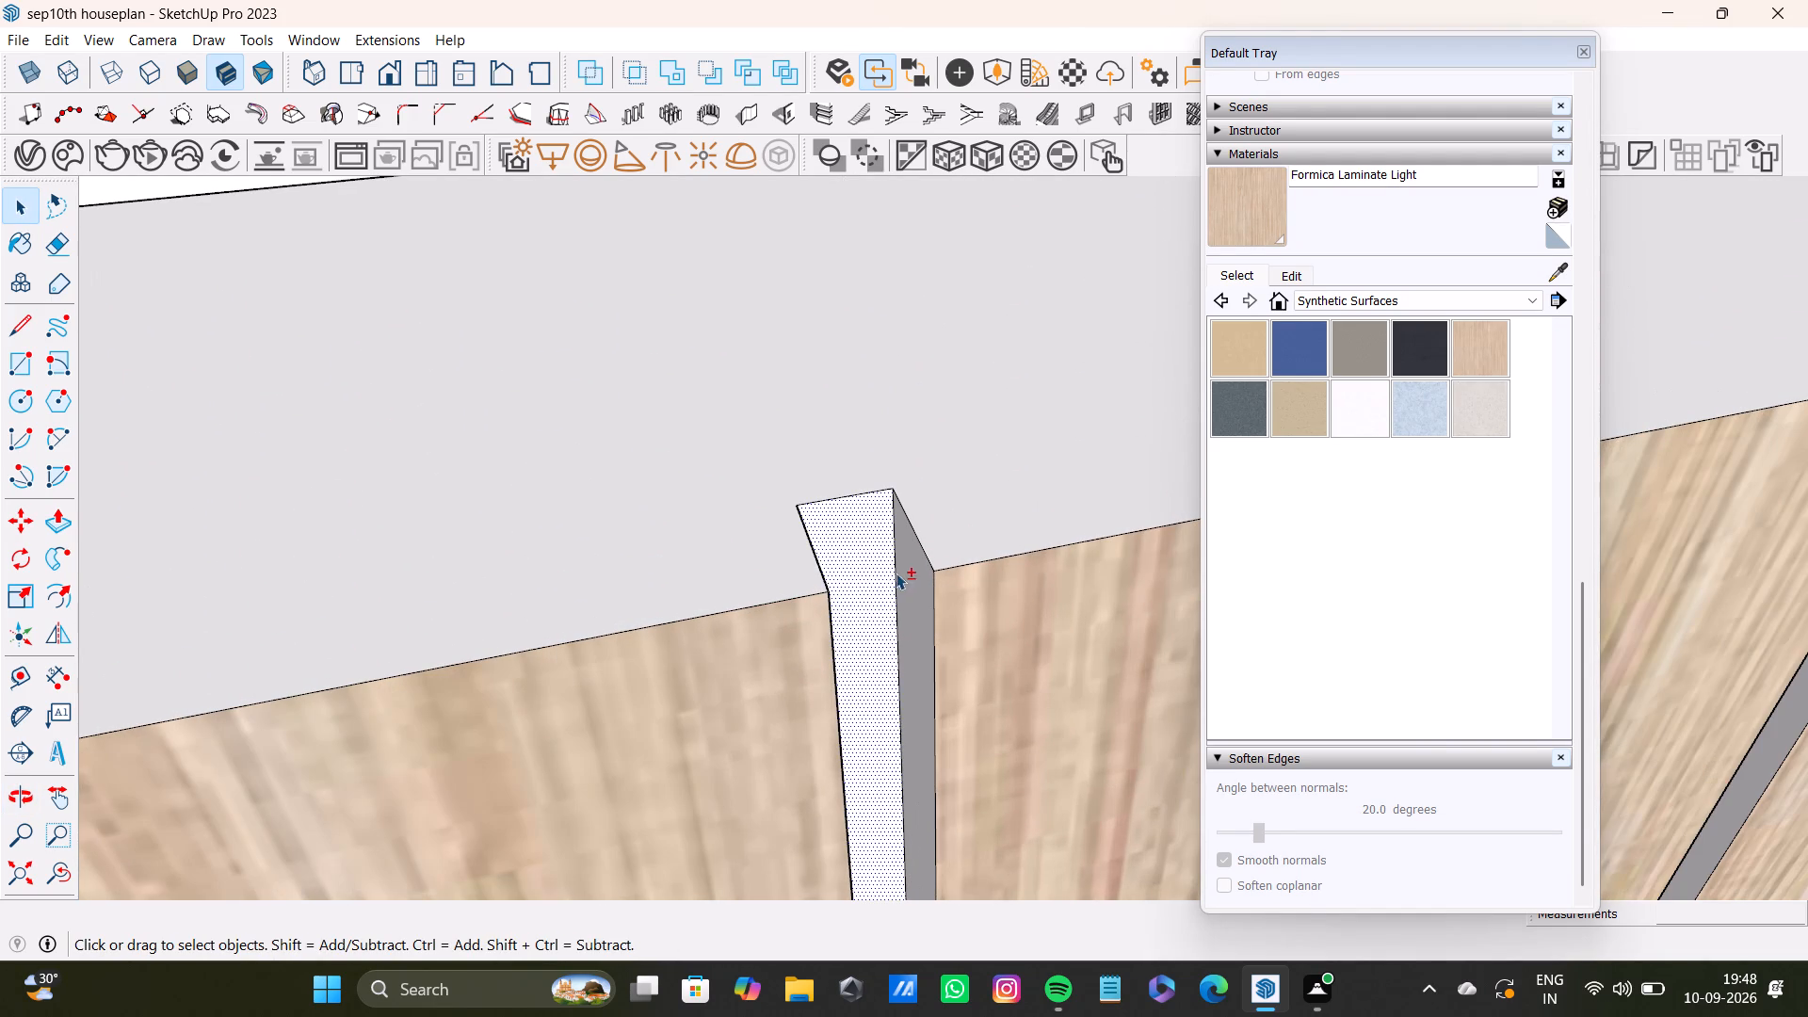
pyautogui.keyDown('shift'); pyautogui.click(913, 575); pyautogui.keyUp('shift')
pyautogui.keyDown('shift'); pyautogui.moveTo(995, 654); pyautogui.dragTo(644, 737, button='middle'); pyautogui.keyUp('shift')
pyautogui.scroll(3, 743, 528)
pyautogui.keyDown('shift'); pyautogui.click(832, 534); pyautogui.keyUp('shift')
pyautogui.keyDown('shift'); pyautogui.scroll(-4, 822, 538); pyautogui.keyUp('shift')
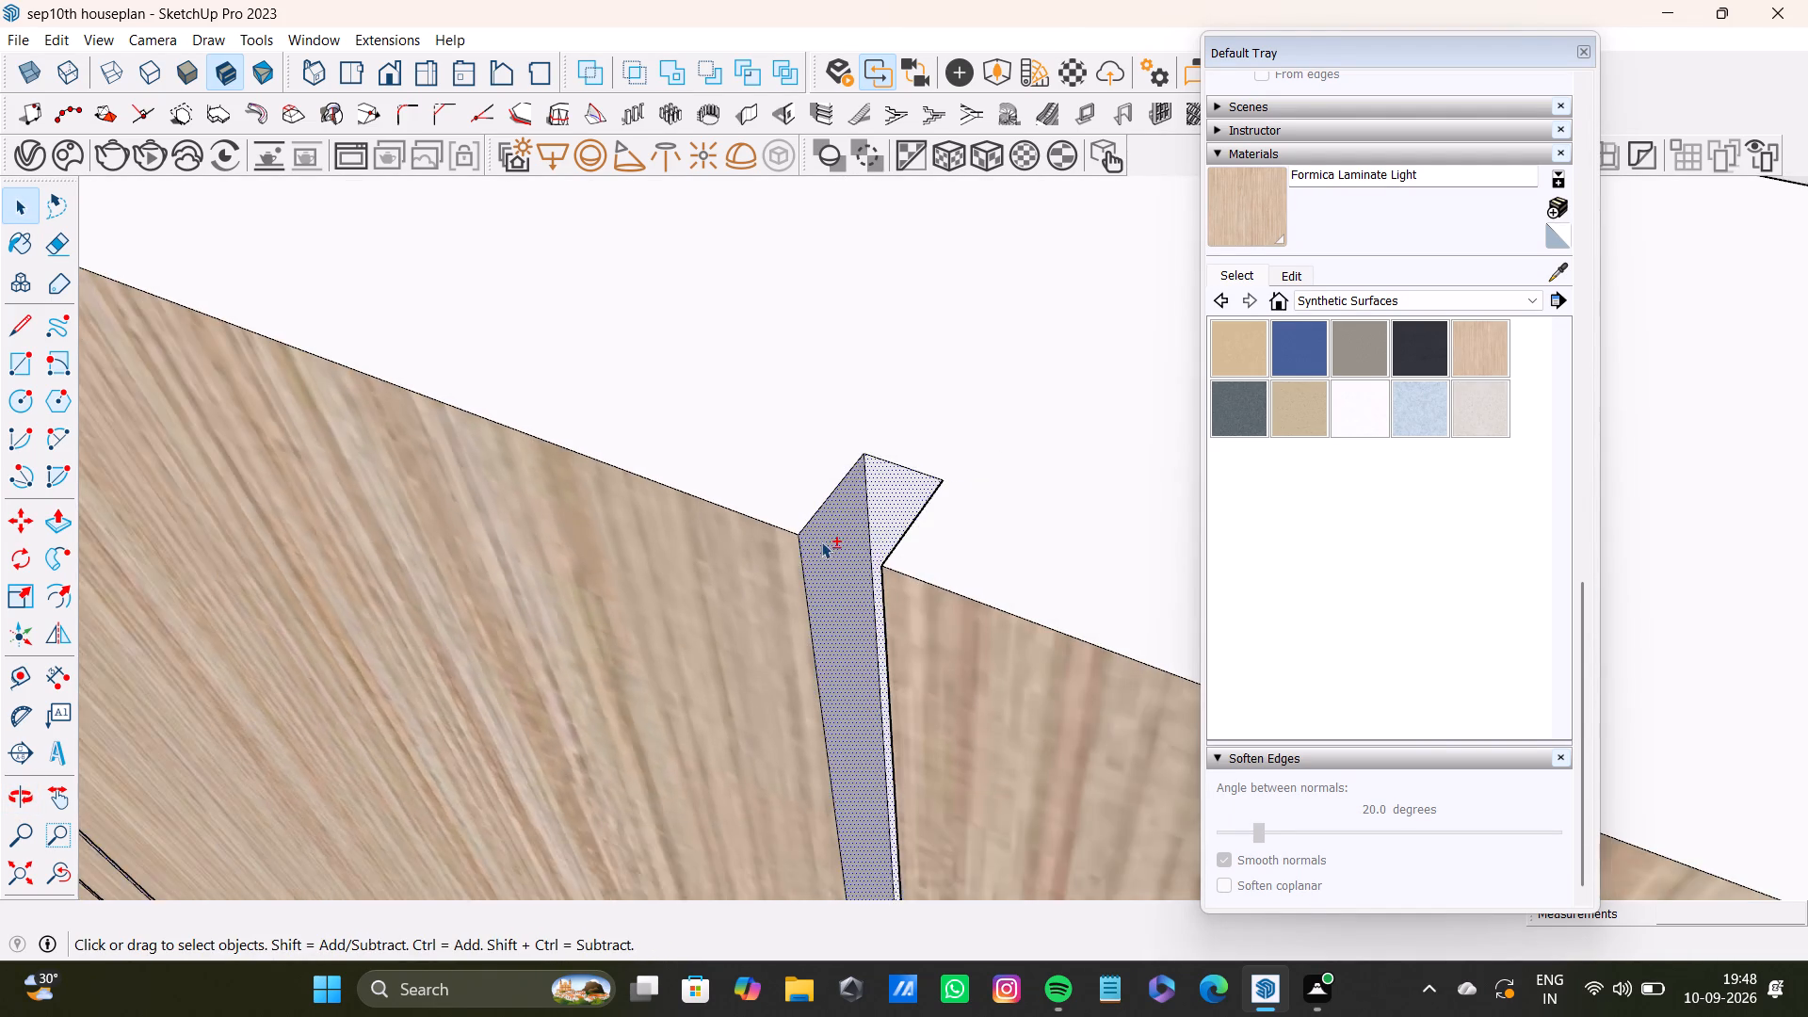
pyautogui.keyDown('shift'); pyautogui.scroll(-8, 821, 541); pyautogui.keyUp('shift')
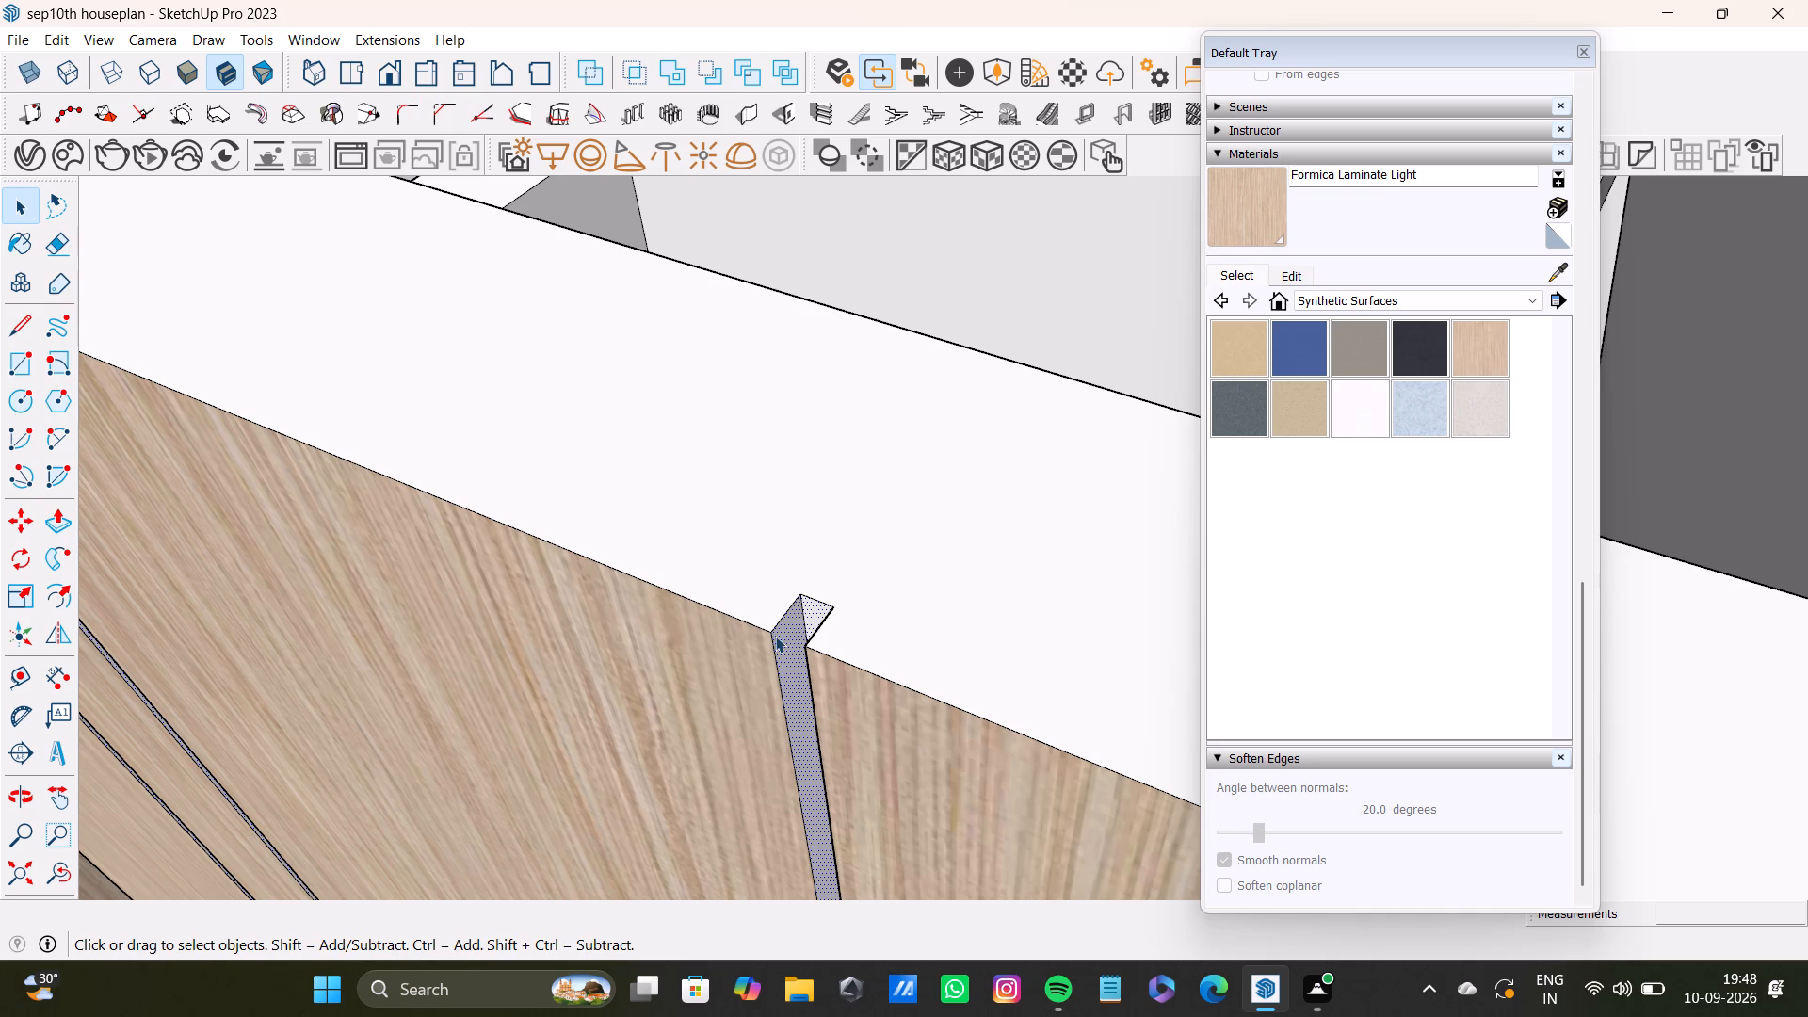
# Browse the downloaded Chaos Cosmos material categories and 3D models alongside the V-Ray Asset Editor, closing both windows when done.
pyautogui.click(15, 152)
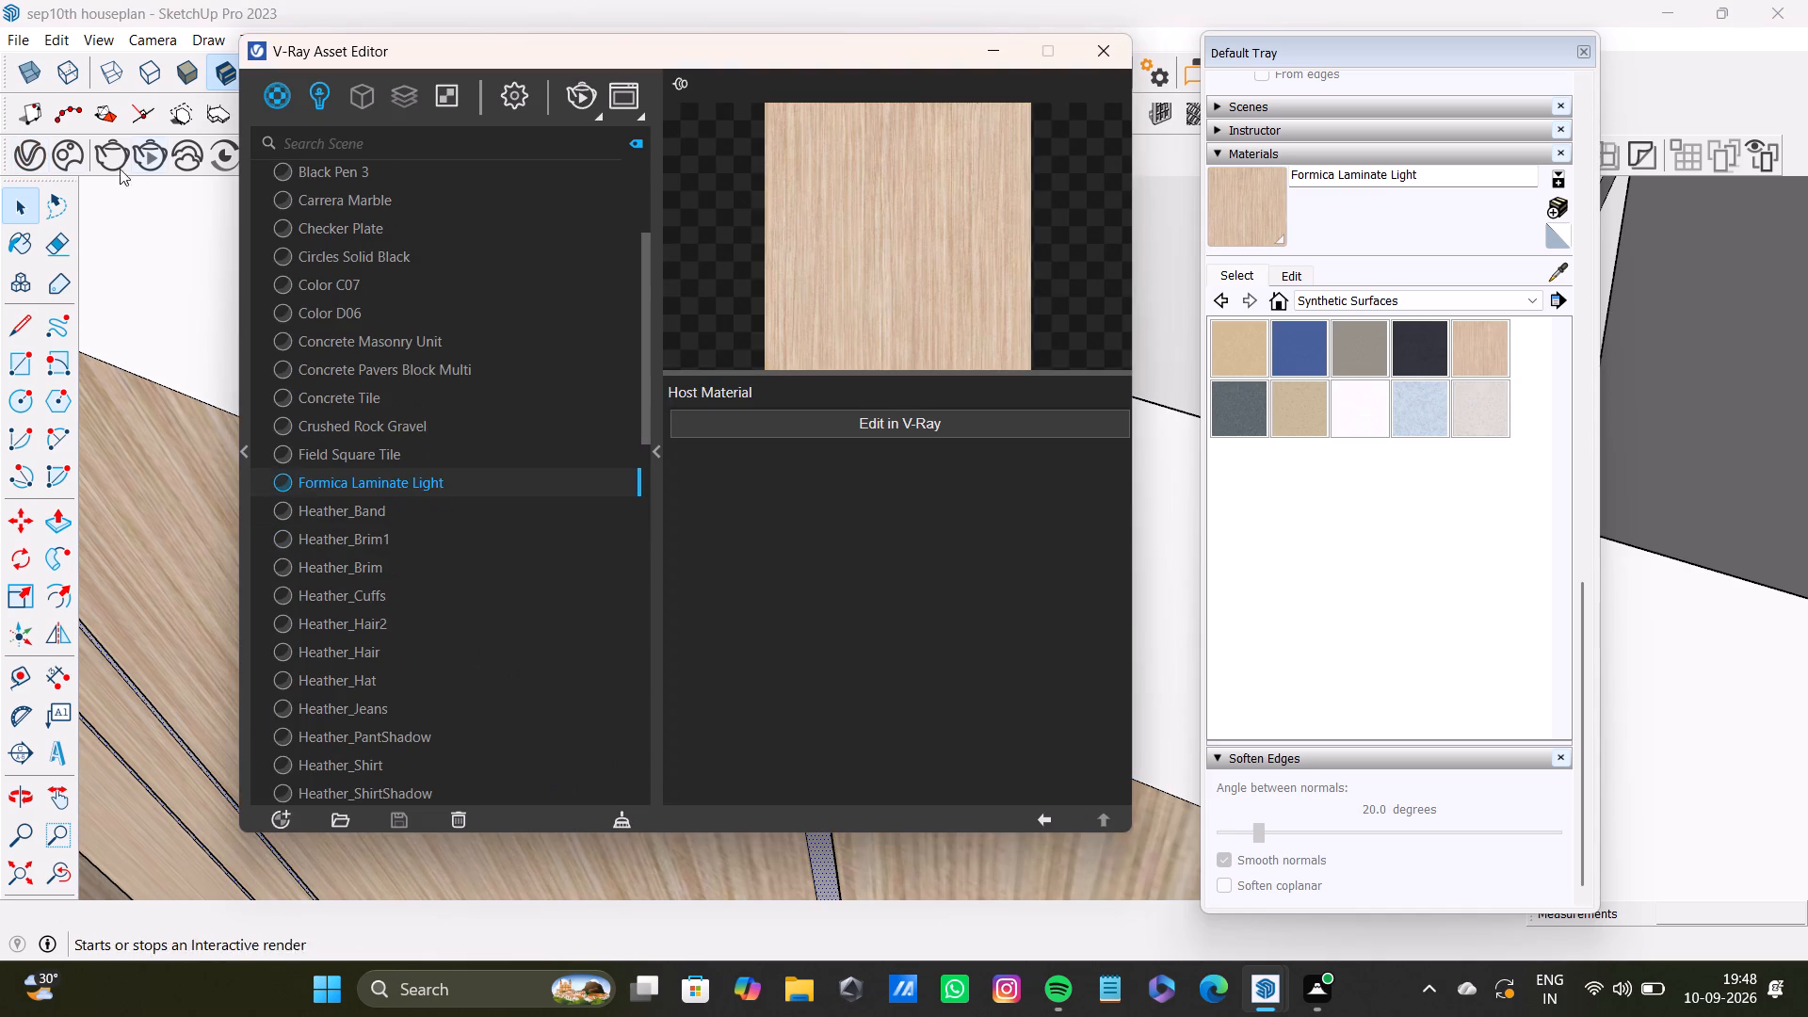
pyautogui.click(45, 151)
pyautogui.click(67, 153)
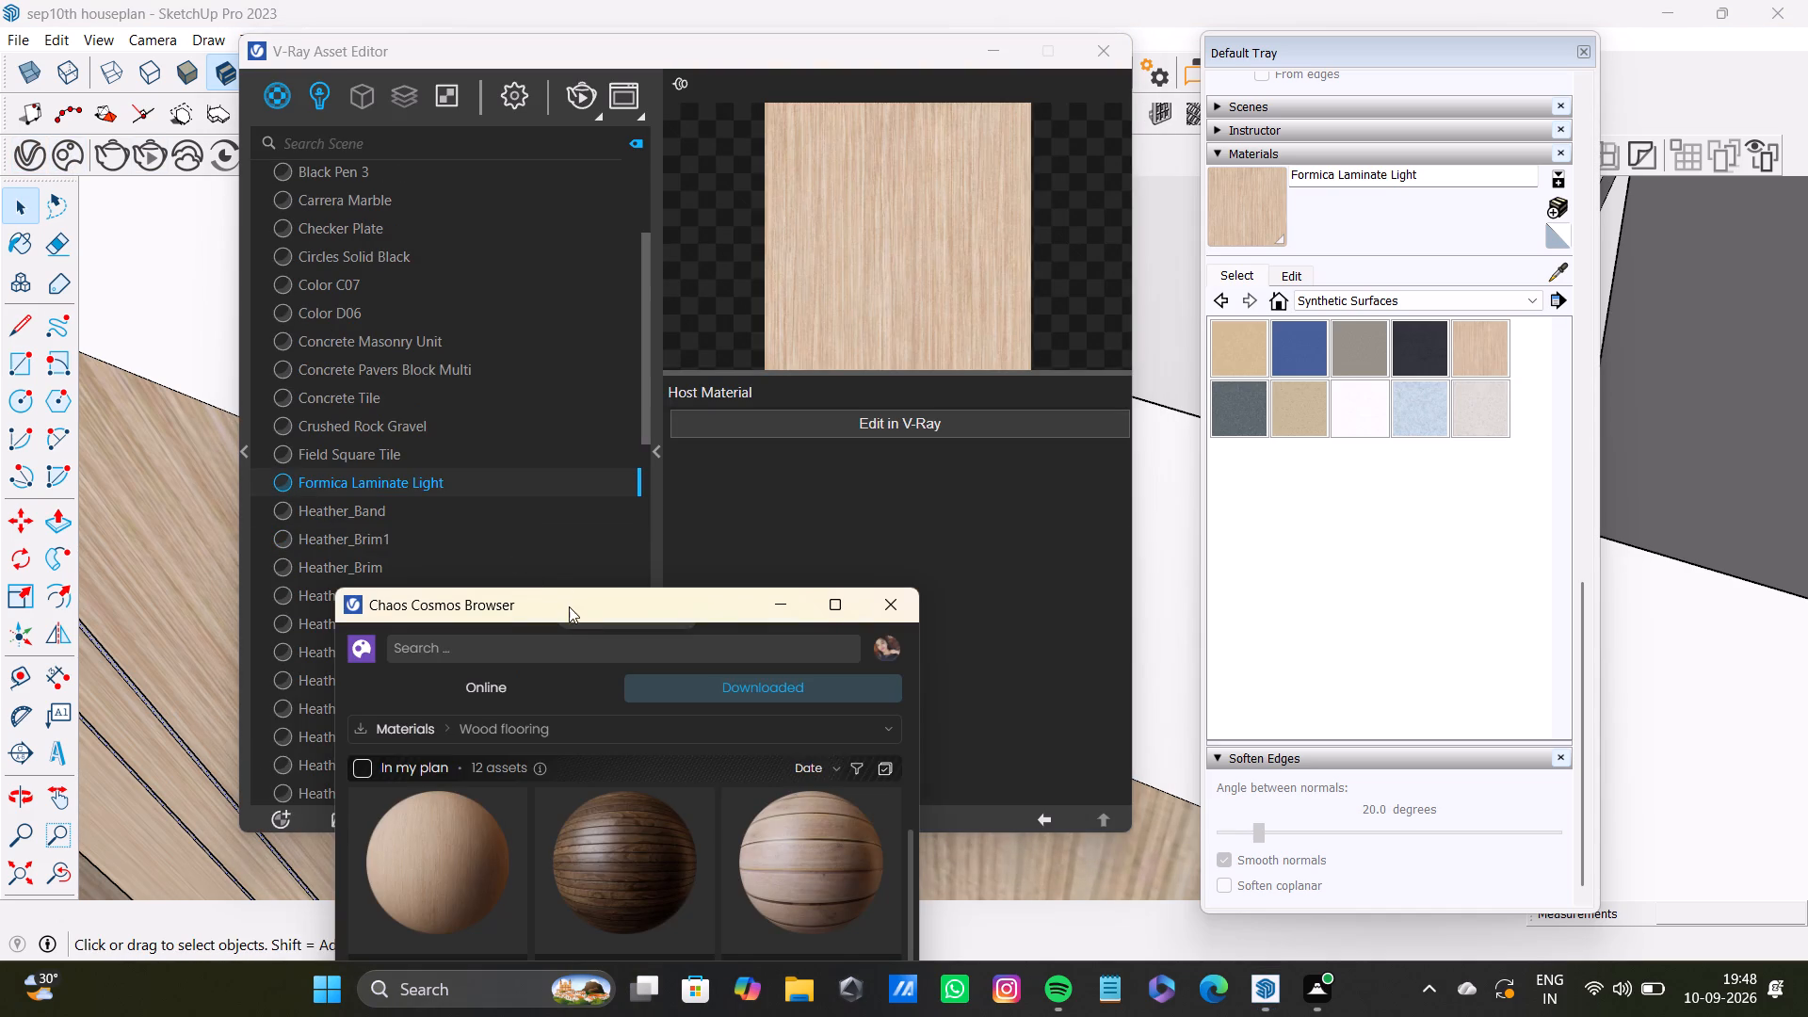
pyautogui.moveTo(570, 607); pyautogui.dragTo(842, 148)
pyautogui.click(936, 265)
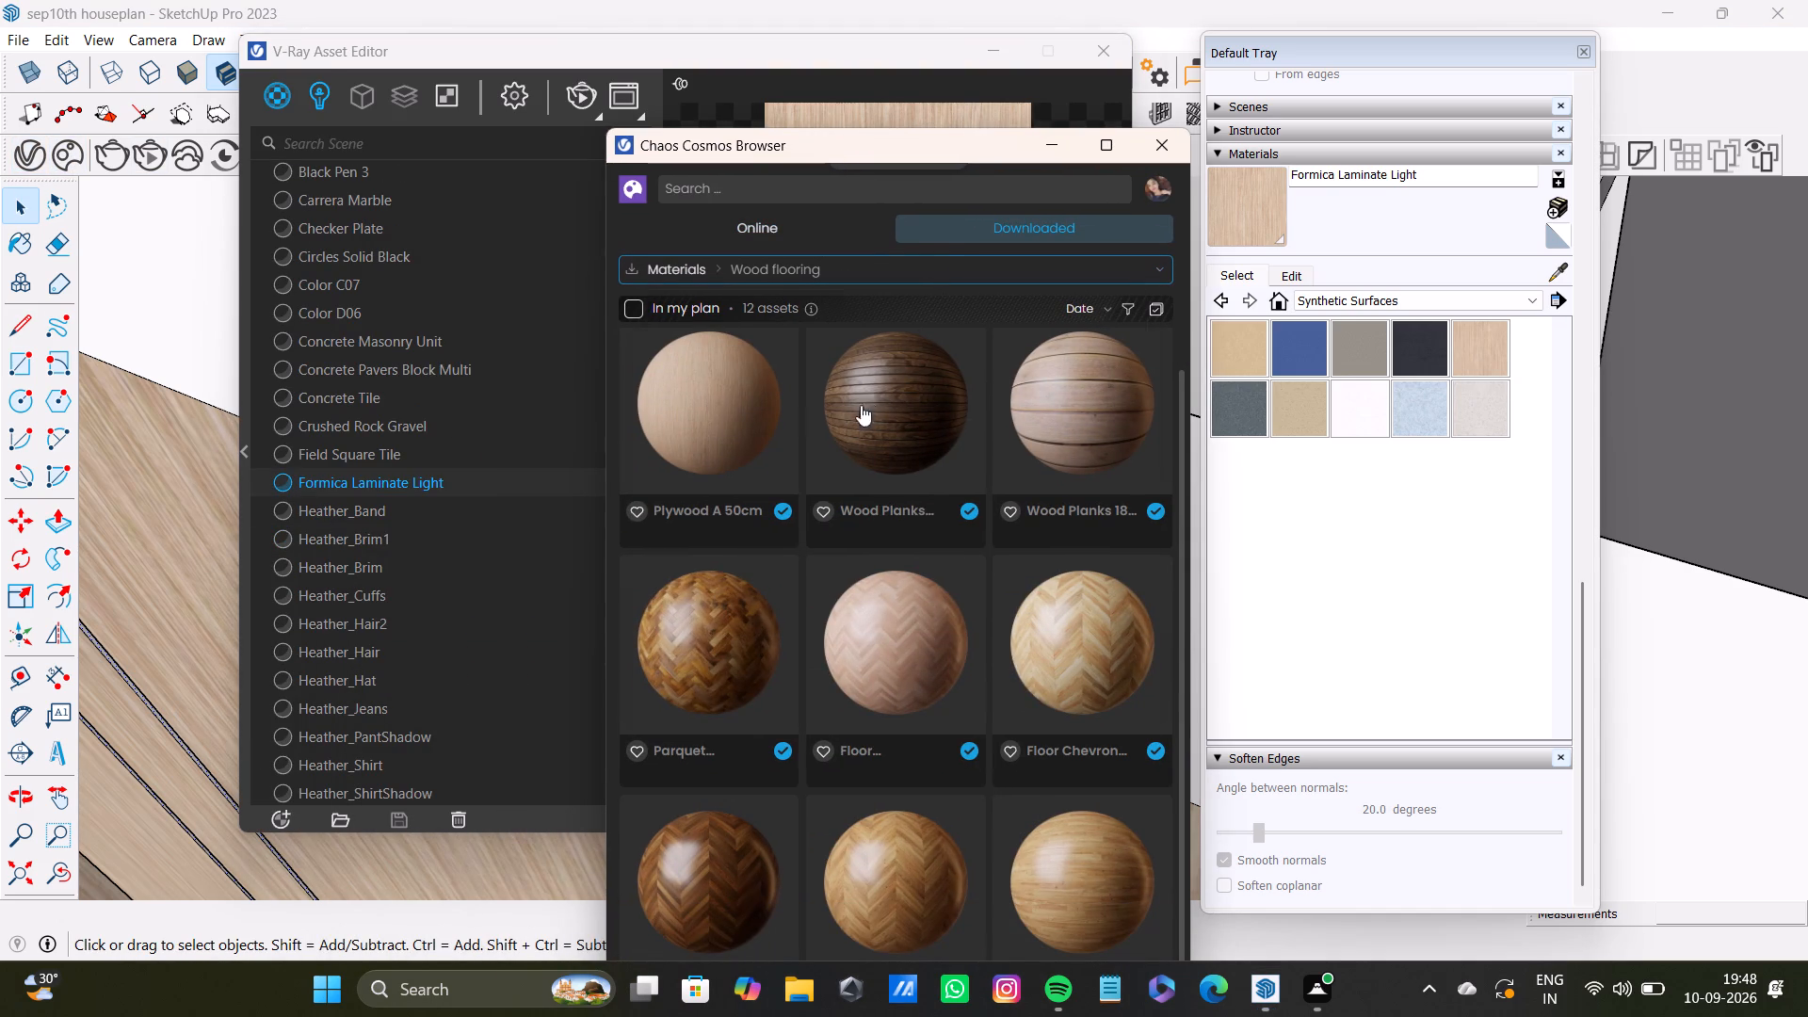
pyautogui.click(710, 319)
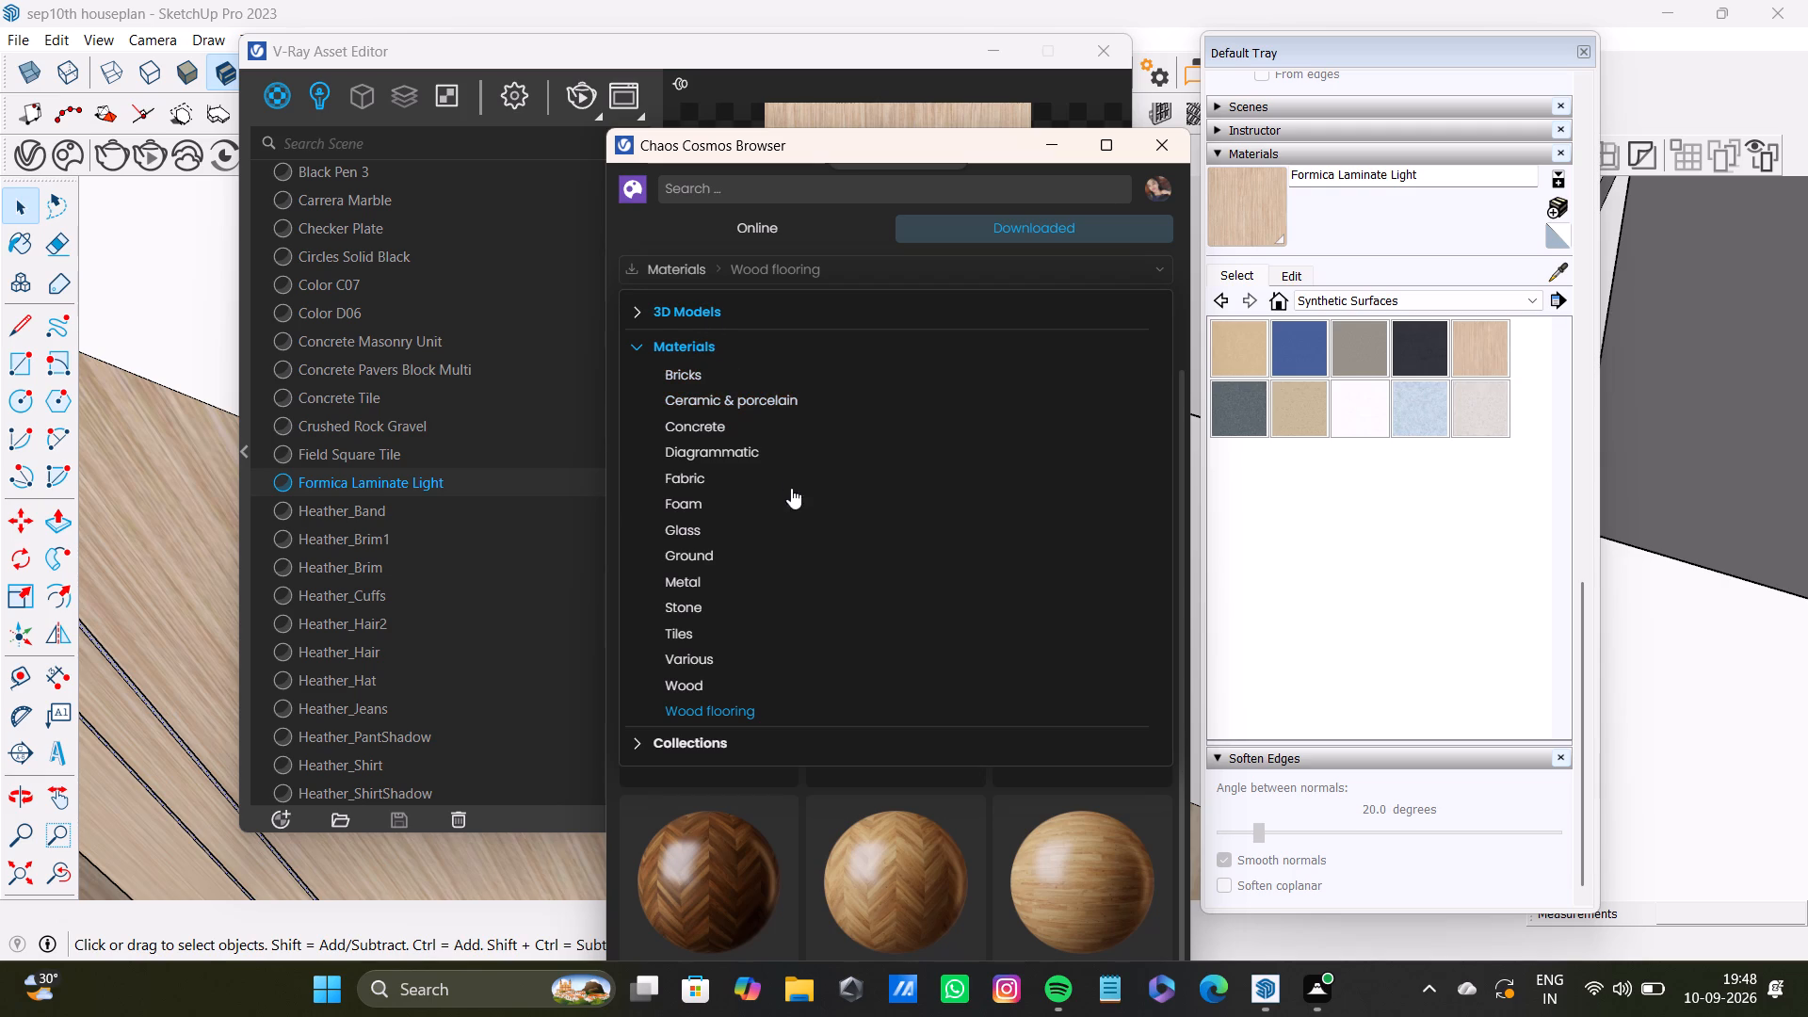
pyautogui.scroll(-6, 819, 630)
pyautogui.scroll(-3, 964, 754)
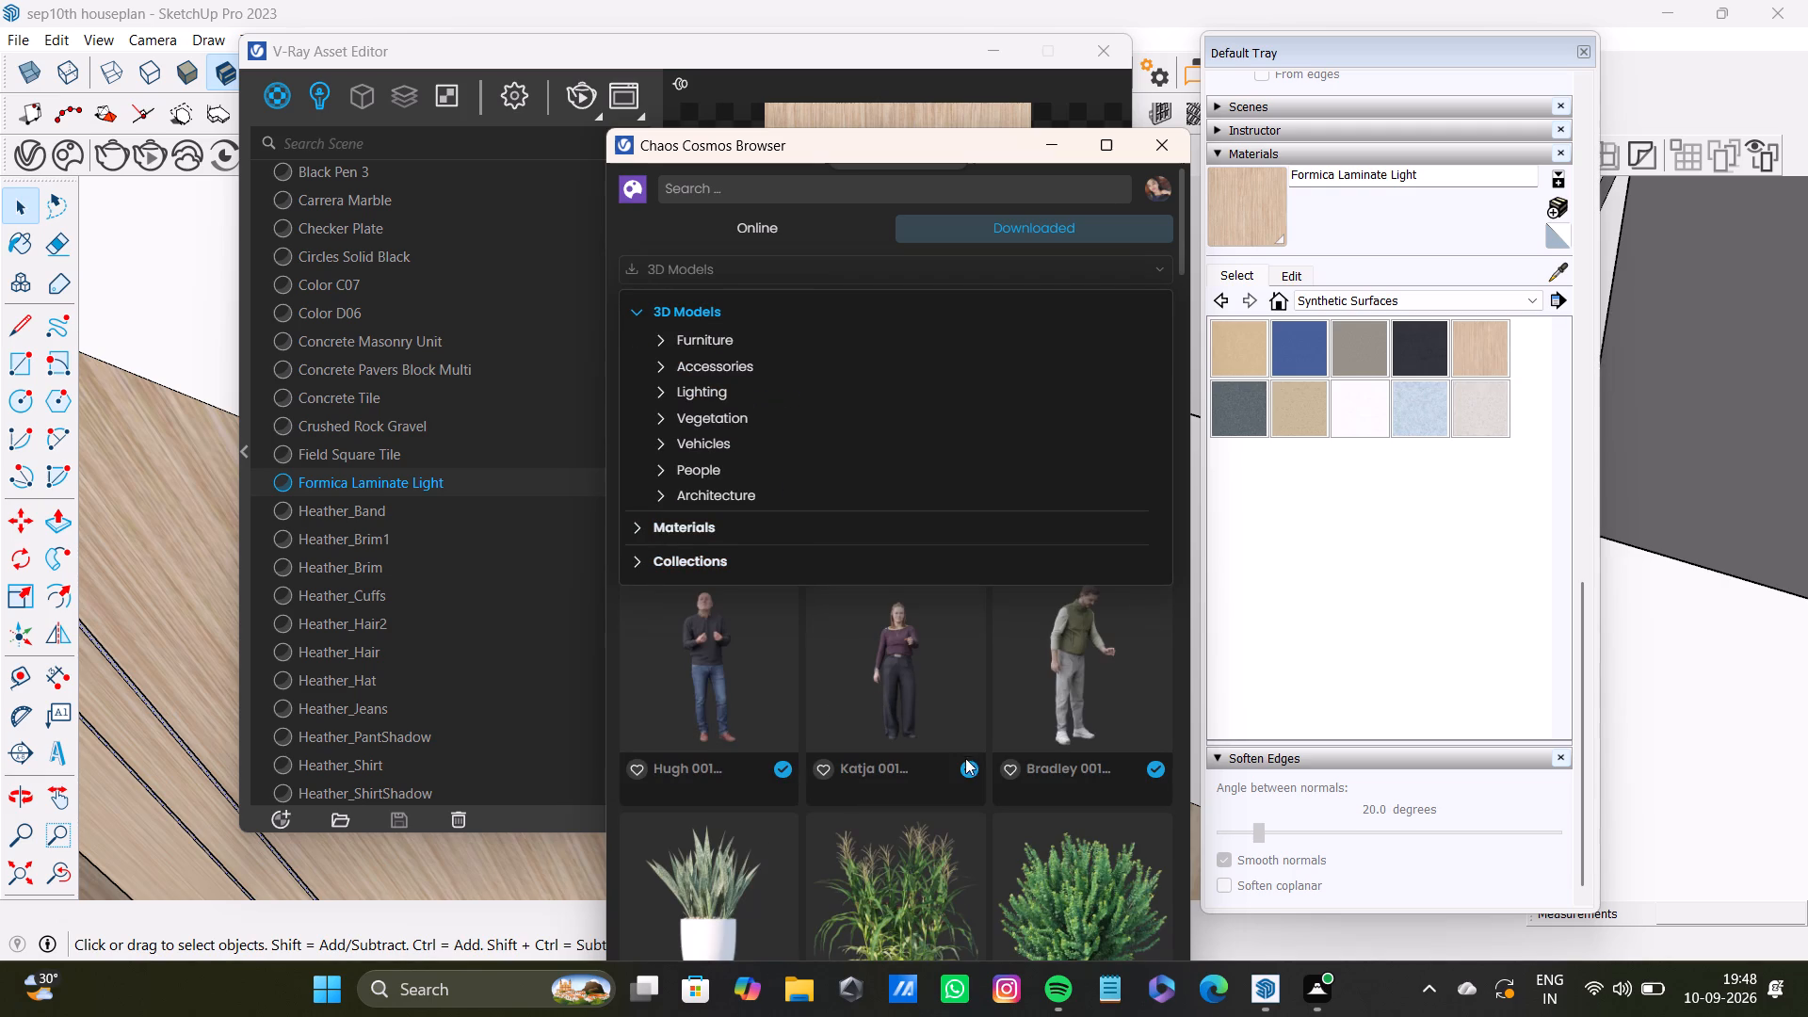
pyautogui.scroll(-4, 965, 758)
pyautogui.scroll(-9, 942, 874)
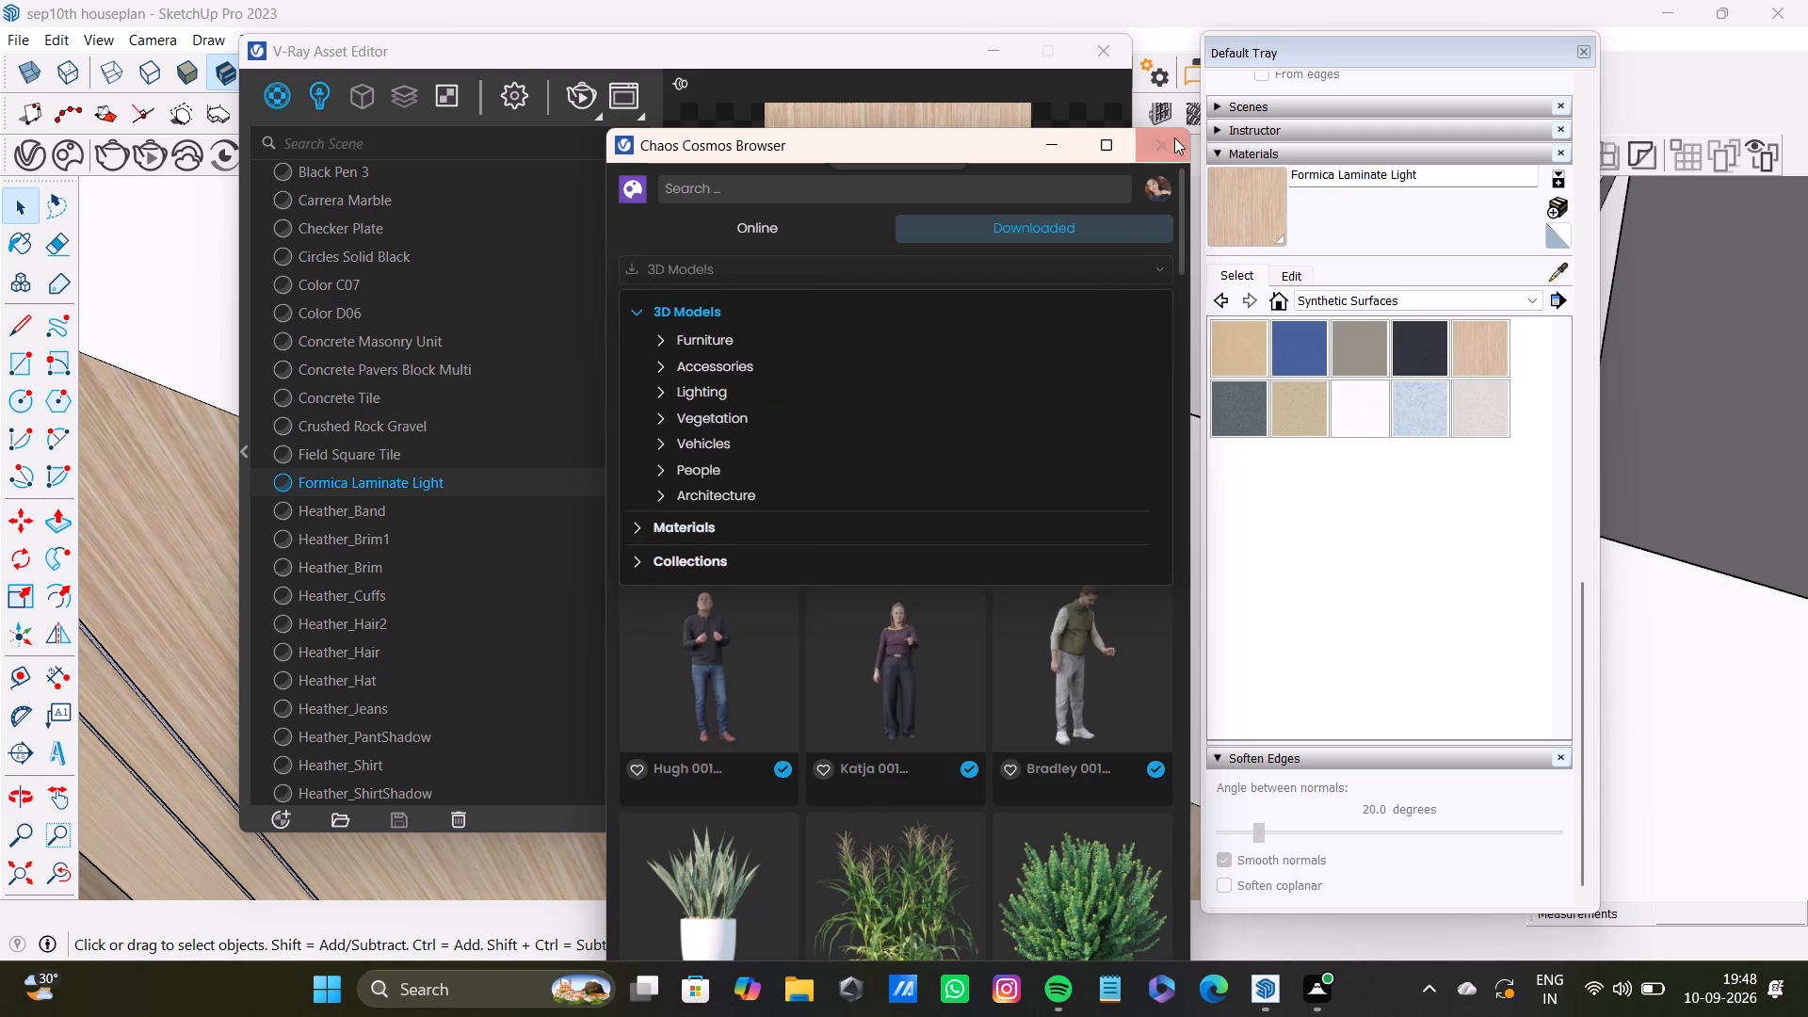
pyautogui.click(1161, 138)
pyautogui.click(1103, 48)
# Add the back and both side faces of the fourth groove on this wall to the selection.
pyautogui.scroll(-10, 559, 904)
pyautogui.keyDown('shift'); pyautogui.moveTo(863, 750); pyautogui.dragTo(835, 478, button='middle'); pyautogui.keyUp('shift')
pyautogui.keyDown('shift'); pyautogui.scroll(17, 882, 550); pyautogui.keyUp('shift')
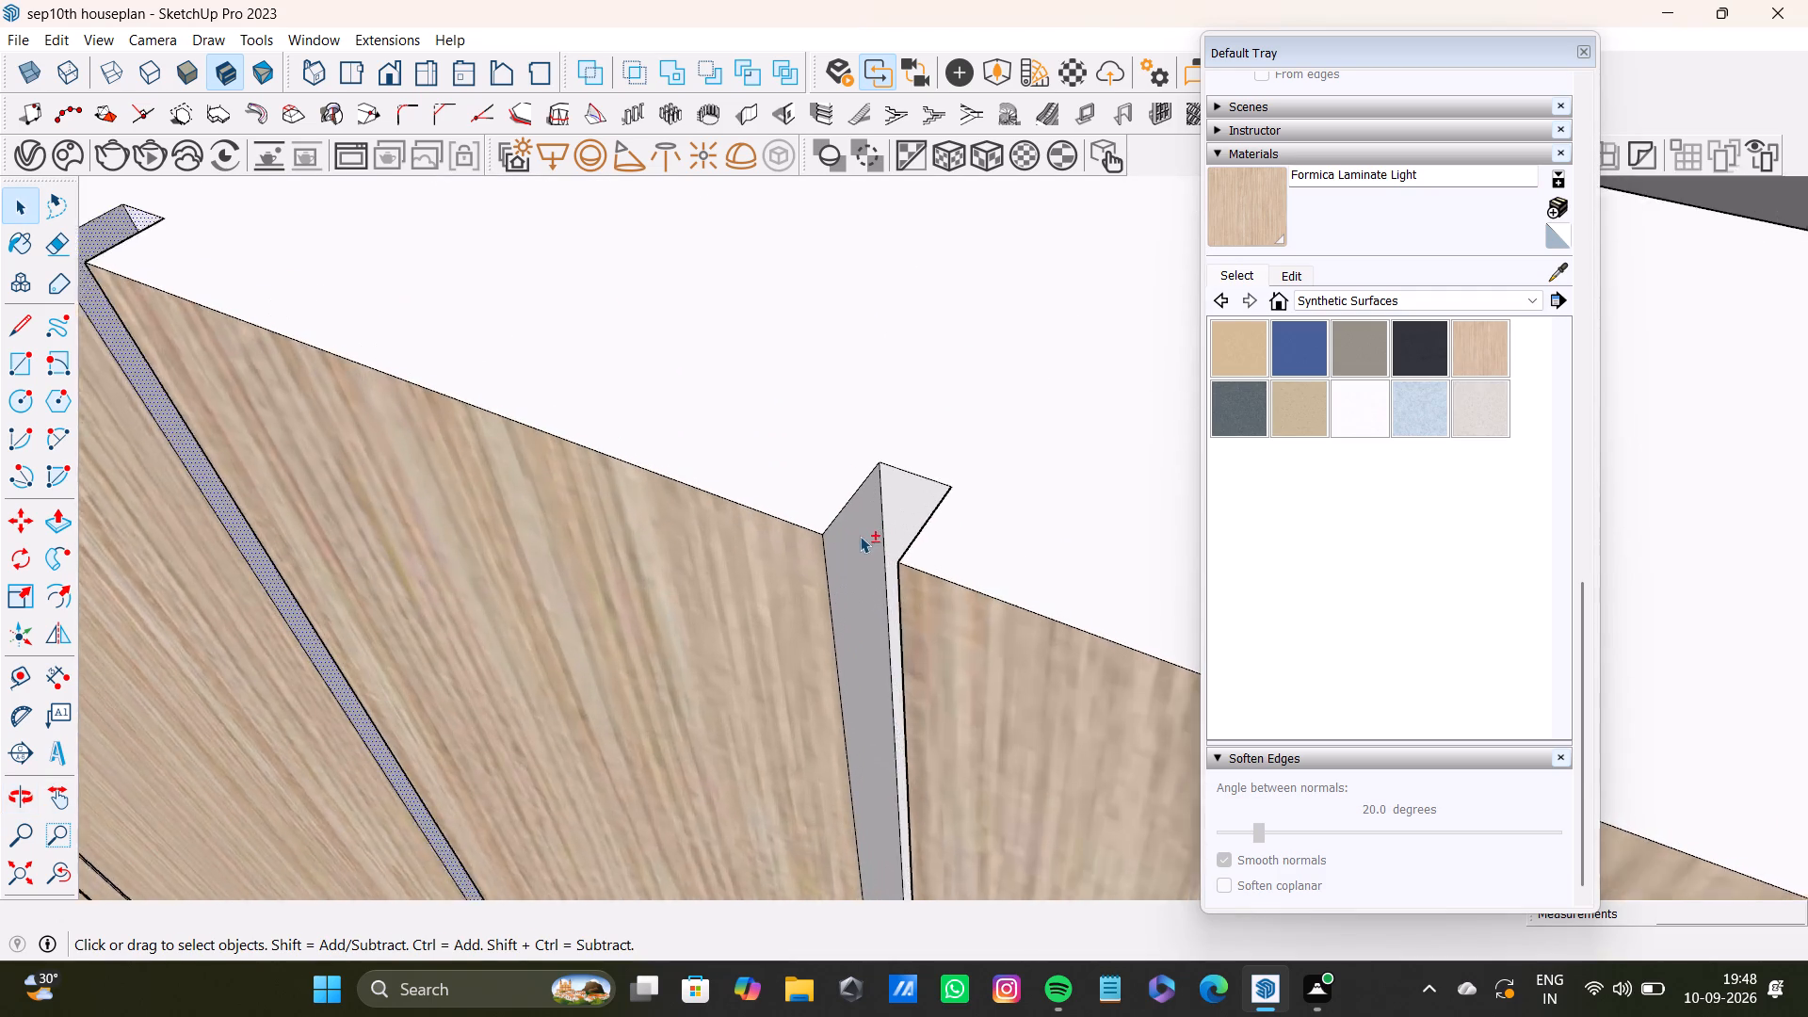
pyautogui.keyDown('shift'); pyautogui.scroll(2, 860, 536); pyautogui.keyUp('shift')
pyautogui.keyDown('shift'); pyautogui.click(852, 535); pyautogui.keyUp('shift')
pyautogui.keyDown('shift'); pyautogui.click(925, 514); pyautogui.keyUp('shift')
pyautogui.keyDown('shift'); pyautogui.moveTo(896, 672); pyautogui.dragTo(1343, 615, button='middle'); pyautogui.keyUp('shift')
pyautogui.keyDown('shift'); pyautogui.scroll(3, 1114, 555); pyautogui.keyUp('shift')
pyautogui.keyDown('shift'); pyautogui.click(1144, 449); pyautogui.keyUp('shift')
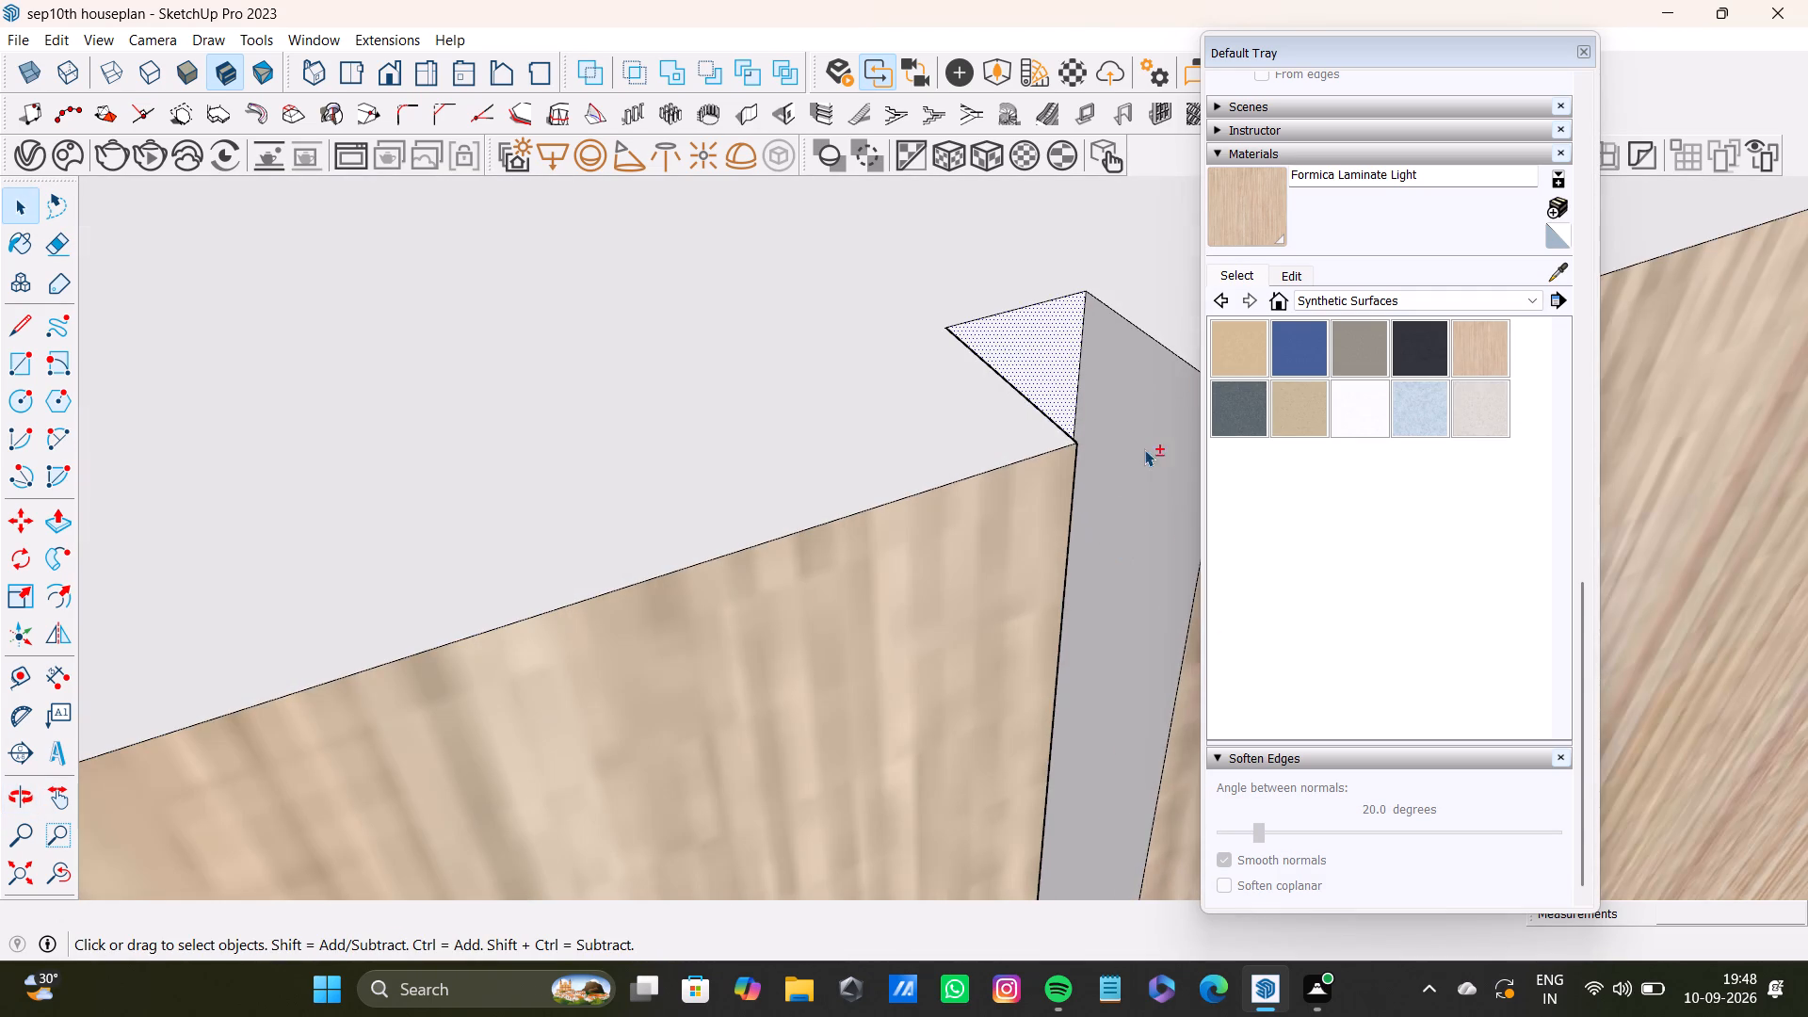
# Add the back and both side faces of the first groove around the outer corner beyond the doorway to the selection.
pyautogui.keyDown('shift'); pyautogui.scroll(-15, 1114, 456); pyautogui.keyUp('shift')
pyautogui.keyDown('shift'); pyautogui.moveTo(1125, 466); pyautogui.dragTo(316, 586, button='middle'); pyautogui.keyUp('shift')
pyautogui.keyDown('shift'); pyautogui.scroll(-14, 473, 528); pyautogui.keyUp('shift')
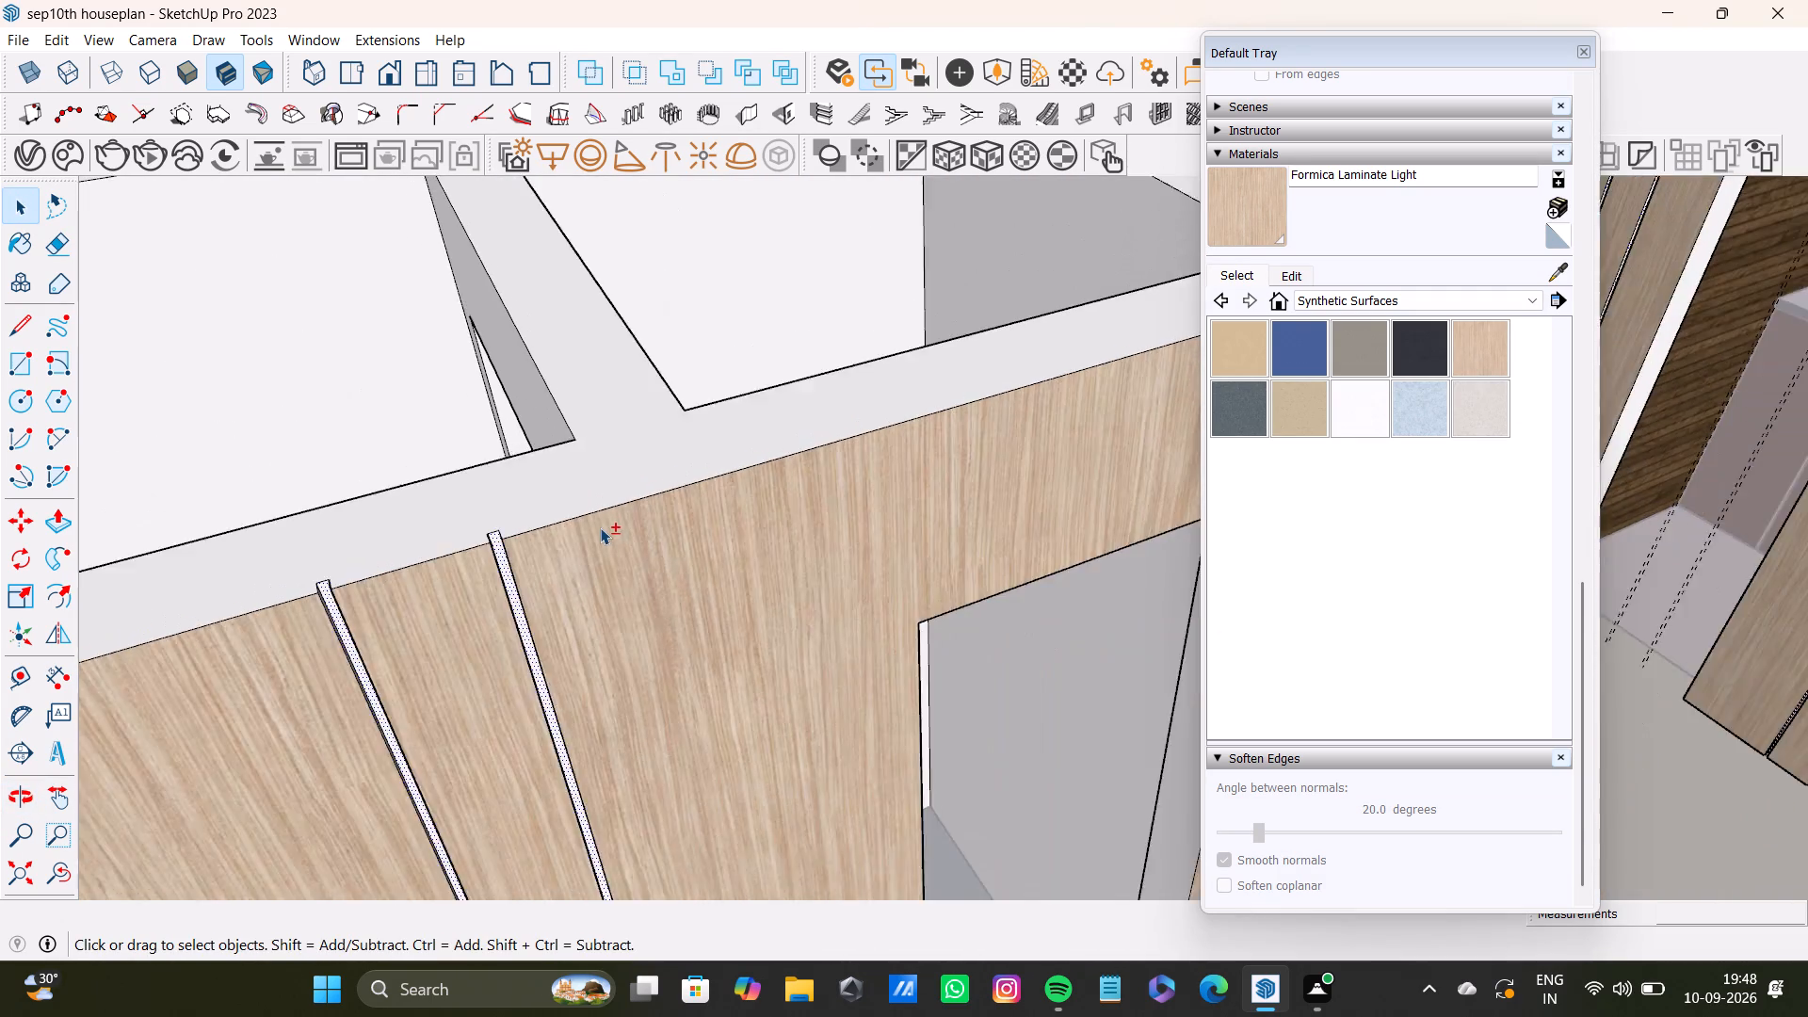
pyautogui.keyDown('shift'); pyautogui.scroll(-9, 600, 527); pyautogui.keyUp('shift')
pyautogui.keyDown('shift'); pyautogui.moveTo(914, 524); pyautogui.dragTo(928, 646, button='middle'); pyautogui.keyUp('shift')
pyautogui.keyDown('shift'); pyautogui.moveTo(1048, 612); pyautogui.dragTo(1075, 607, button='middle'); pyautogui.keyUp('shift')
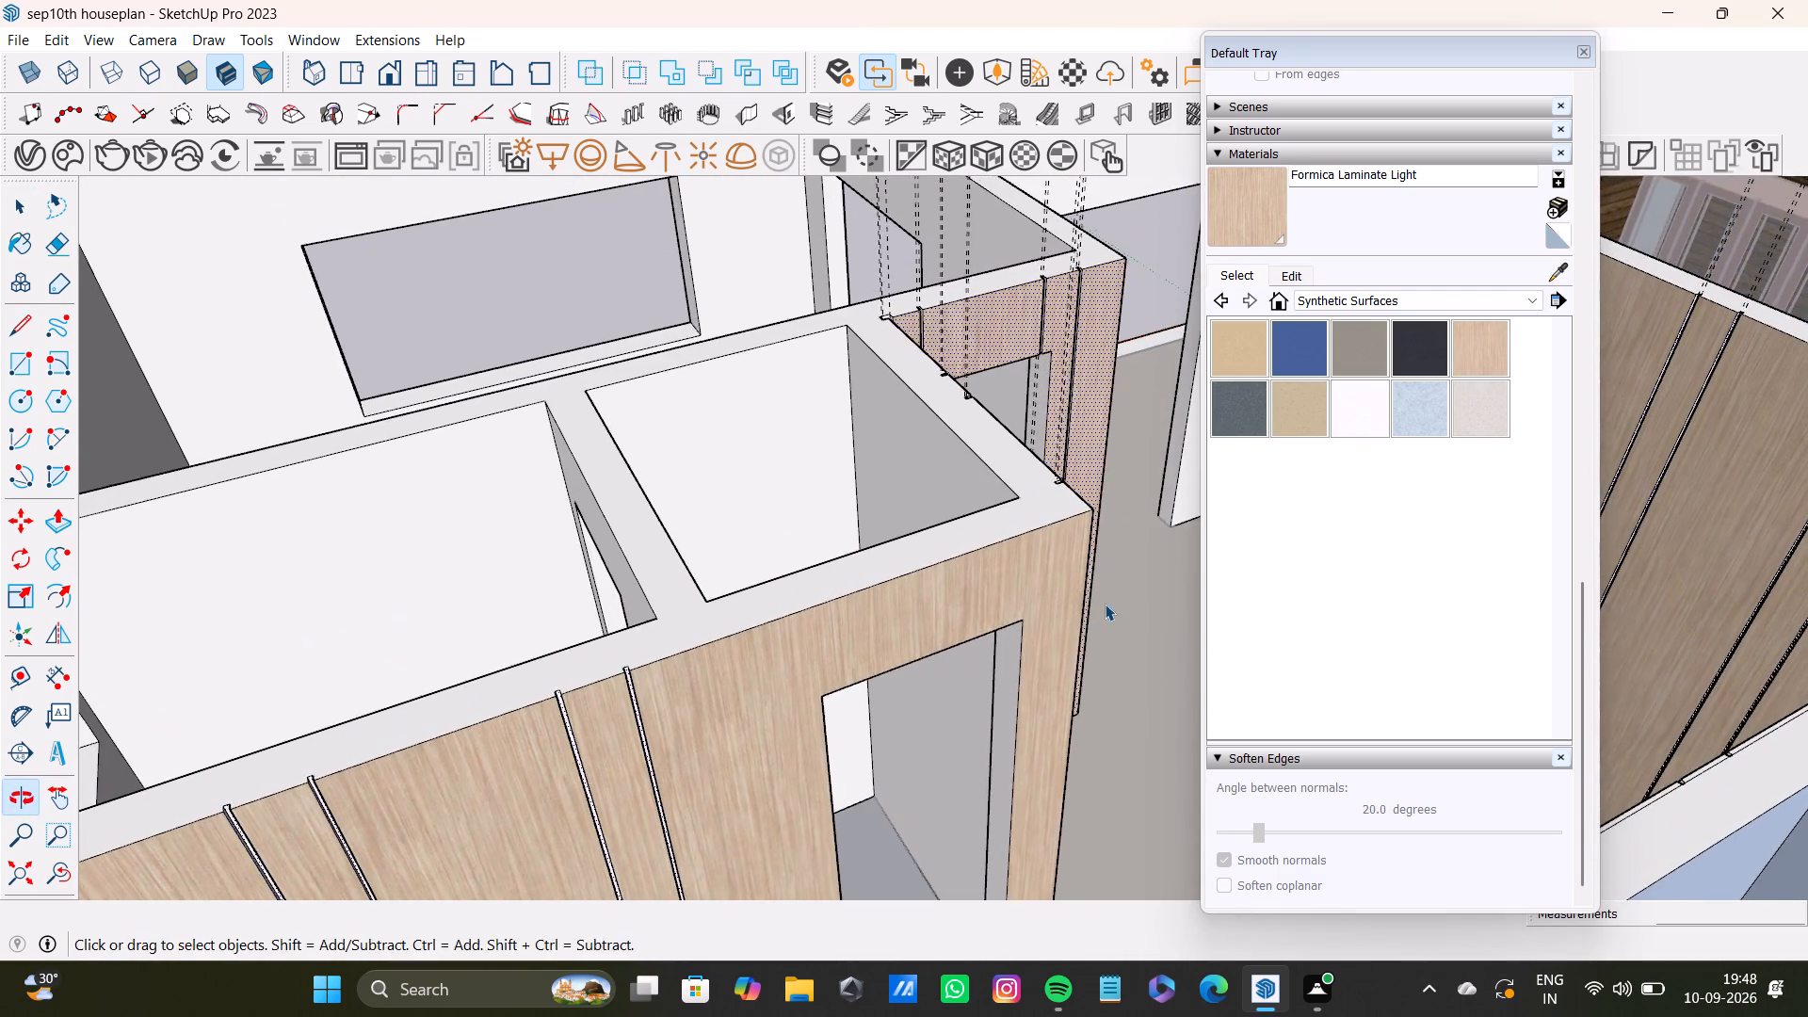
pyautogui.moveTo(1089, 609); pyautogui.dragTo(737, 681, button='middle')
pyautogui.scroll(20, 714, 615)
pyautogui.scroll(6, 714, 615)
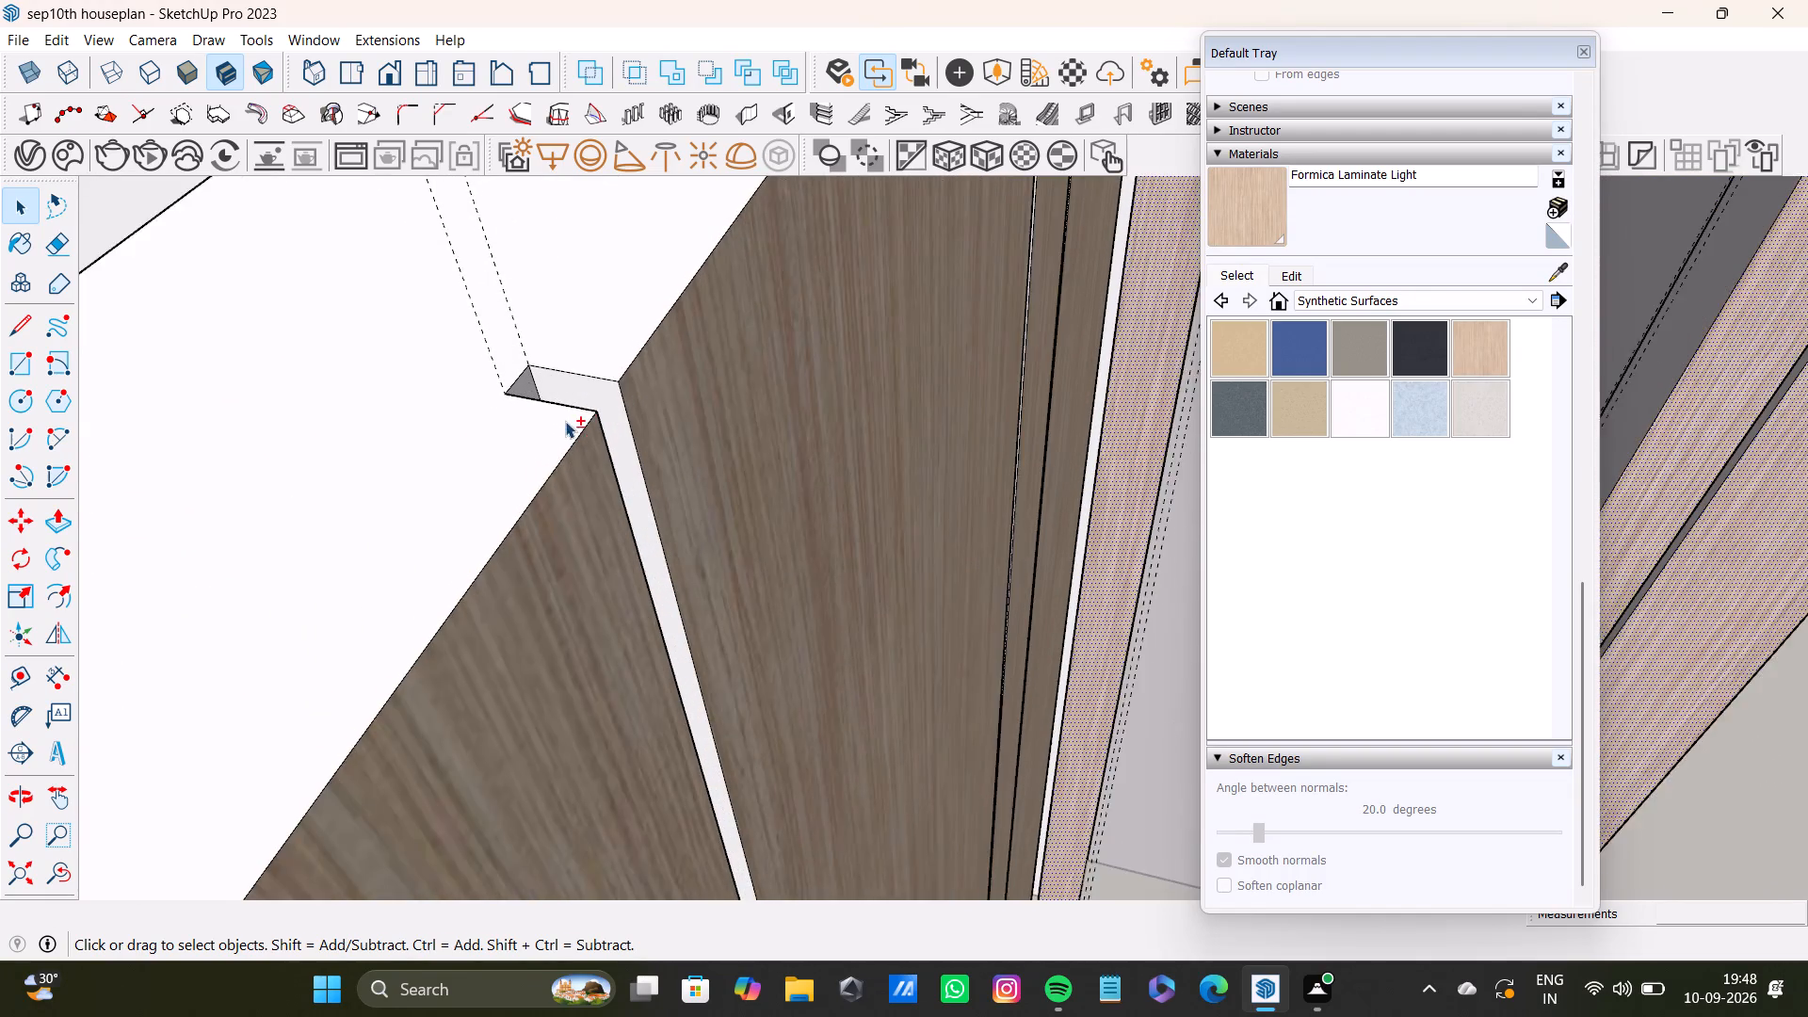
pyautogui.scroll(3, 565, 421)
pyautogui.keyDown('shift'); pyautogui.click(596, 385); pyautogui.keyUp('shift')
pyautogui.keyDown('shift'); pyautogui.moveTo(754, 460); pyautogui.dragTo(164, 477, button='middle'); pyautogui.keyUp('shift')
pyautogui.keyDown('shift'); pyautogui.moveTo(511, 294); pyautogui.dragTo(655, 751, button='middle'); pyautogui.keyUp('shift')
pyautogui.keyDown('shift'); pyautogui.scroll(4, 840, 631); pyautogui.keyUp('shift')
pyautogui.keyDown('shift'); pyautogui.click(876, 547); pyautogui.keyUp('shift')
pyautogui.keyDown('shift'); pyautogui.click(832, 628); pyautogui.keyUp('shift')
pyautogui.keyDown('shift'); pyautogui.scroll(-9, 835, 638); pyautogui.keyUp('shift')
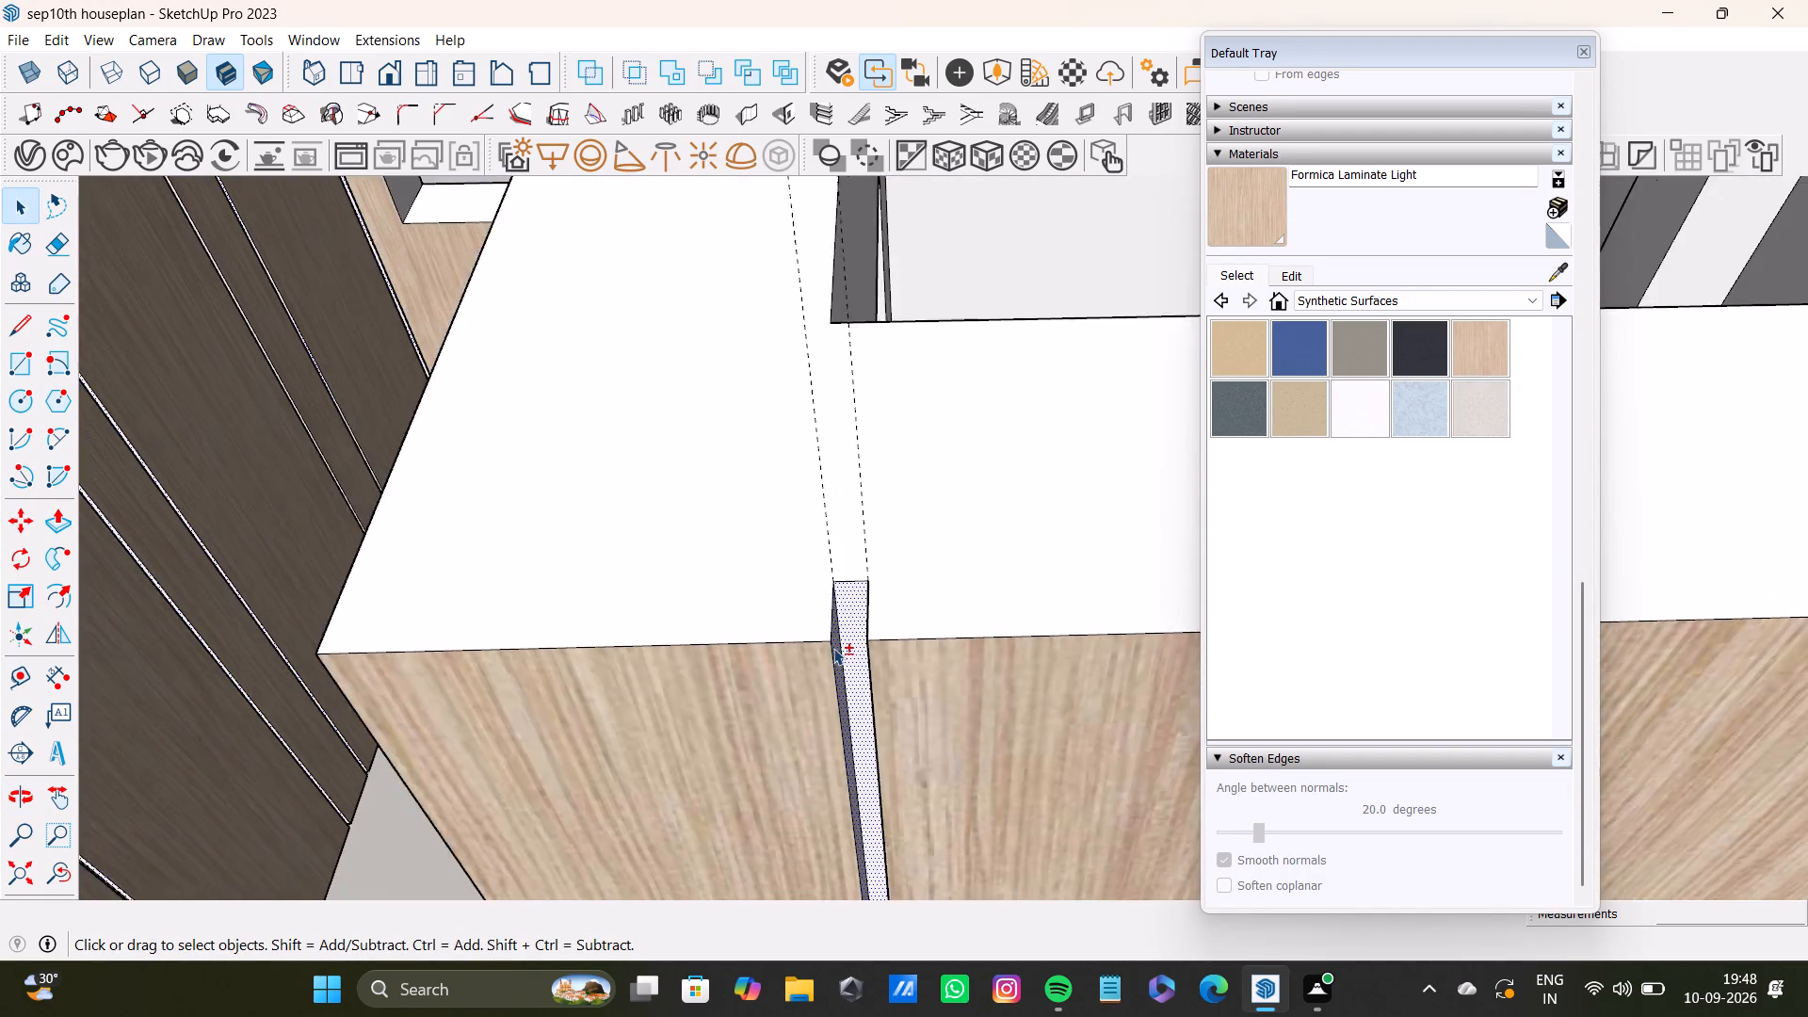
pyautogui.keyDown('shift'); pyautogui.scroll(-6, 833, 648); pyautogui.keyUp('shift')
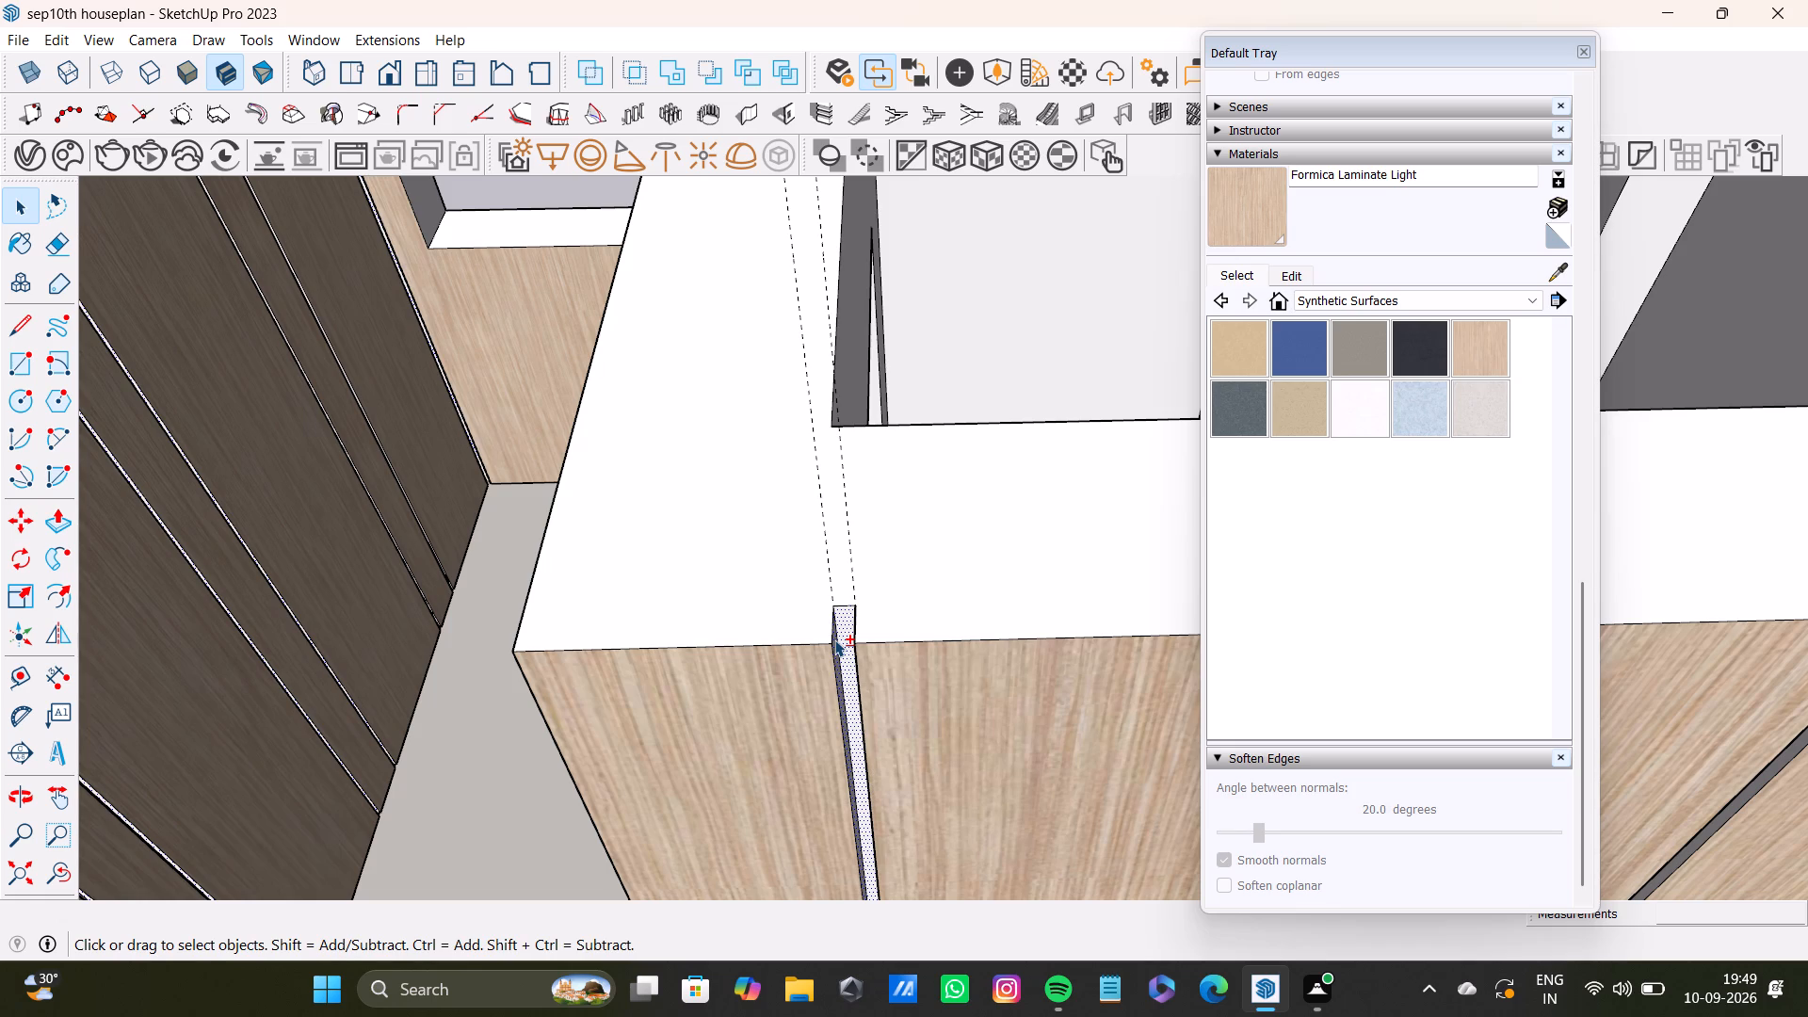
pyautogui.keyDown('shift'); pyautogui.scroll(20, 1021, 579); pyautogui.keyUp('shift')
pyautogui.keyDown('shift'); pyautogui.scroll(4, 835, 638); pyautogui.keyUp('shift')
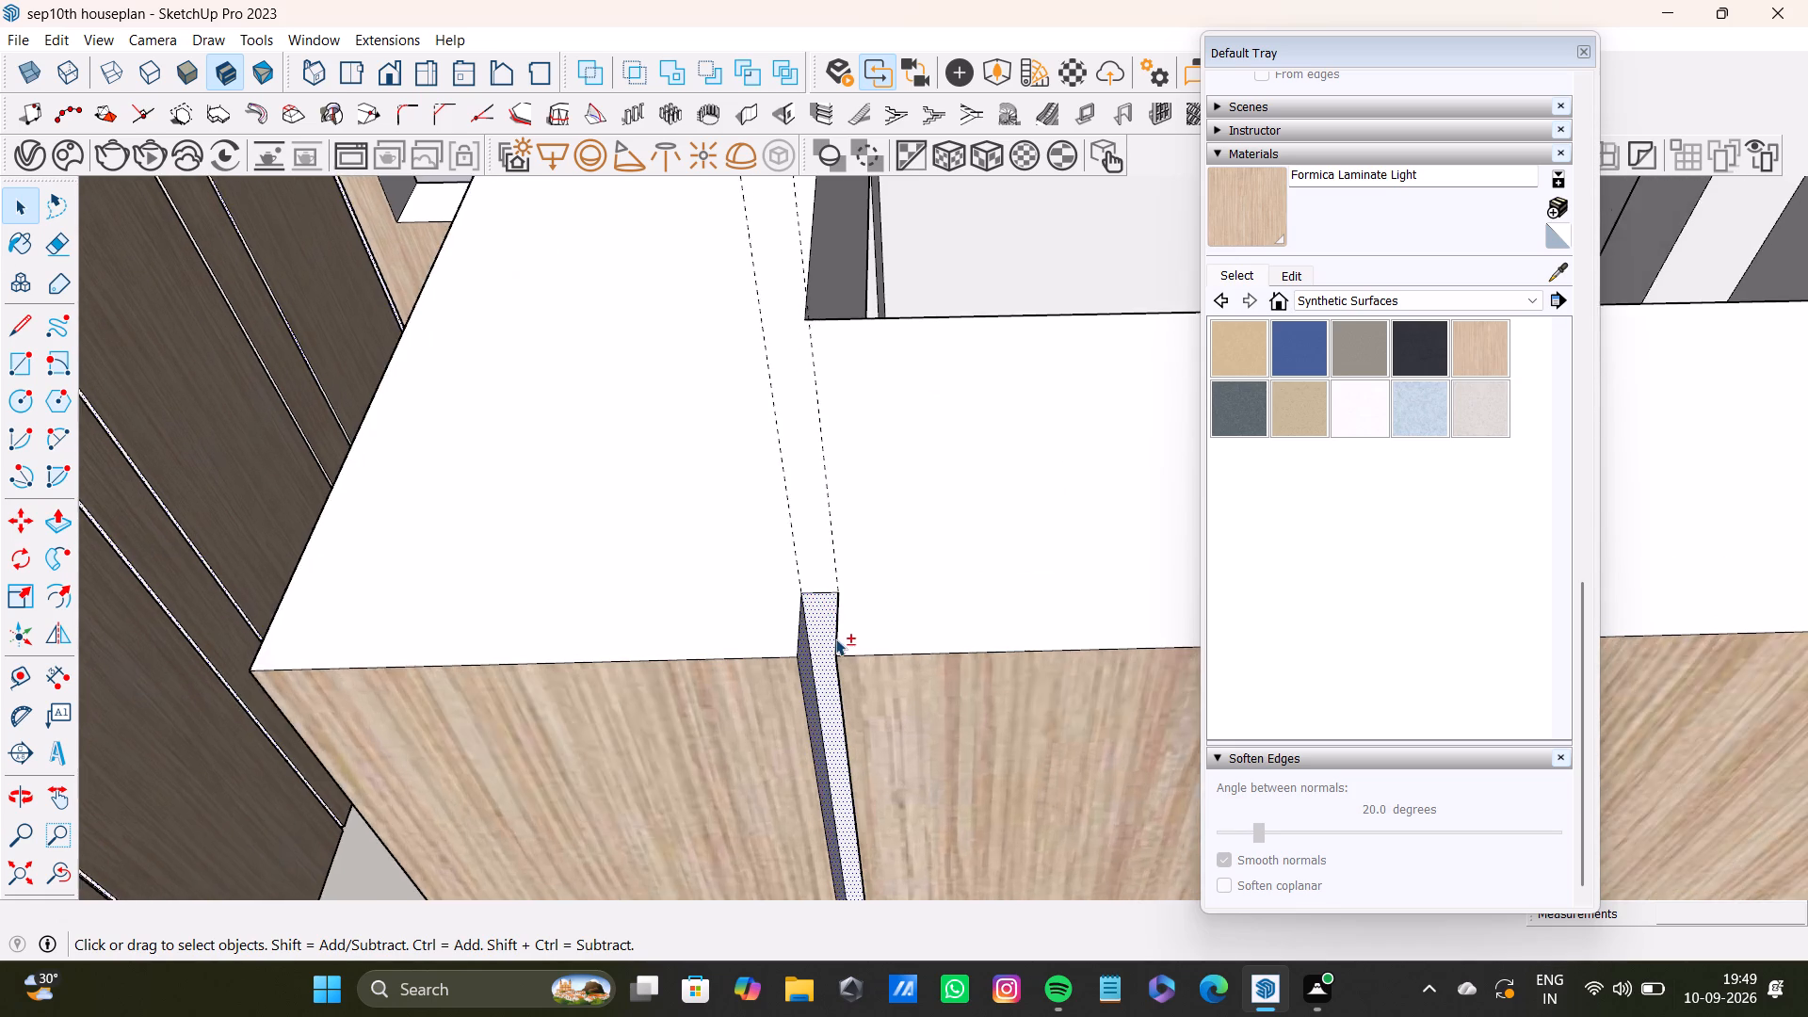
pyautogui.keyDown('shift'); pyautogui.scroll(7, 835, 638); pyautogui.keyUp('shift')
pyautogui.moveTo(769, 673); pyautogui.dragTo(1079, 640, button='middle')
pyautogui.keyDown('shift'); pyautogui.scroll(2, 946, 671); pyautogui.keyUp('shift')
pyautogui.keyDown('shift'); pyautogui.scroll(-9, 946, 671); pyautogui.keyUp('shift')
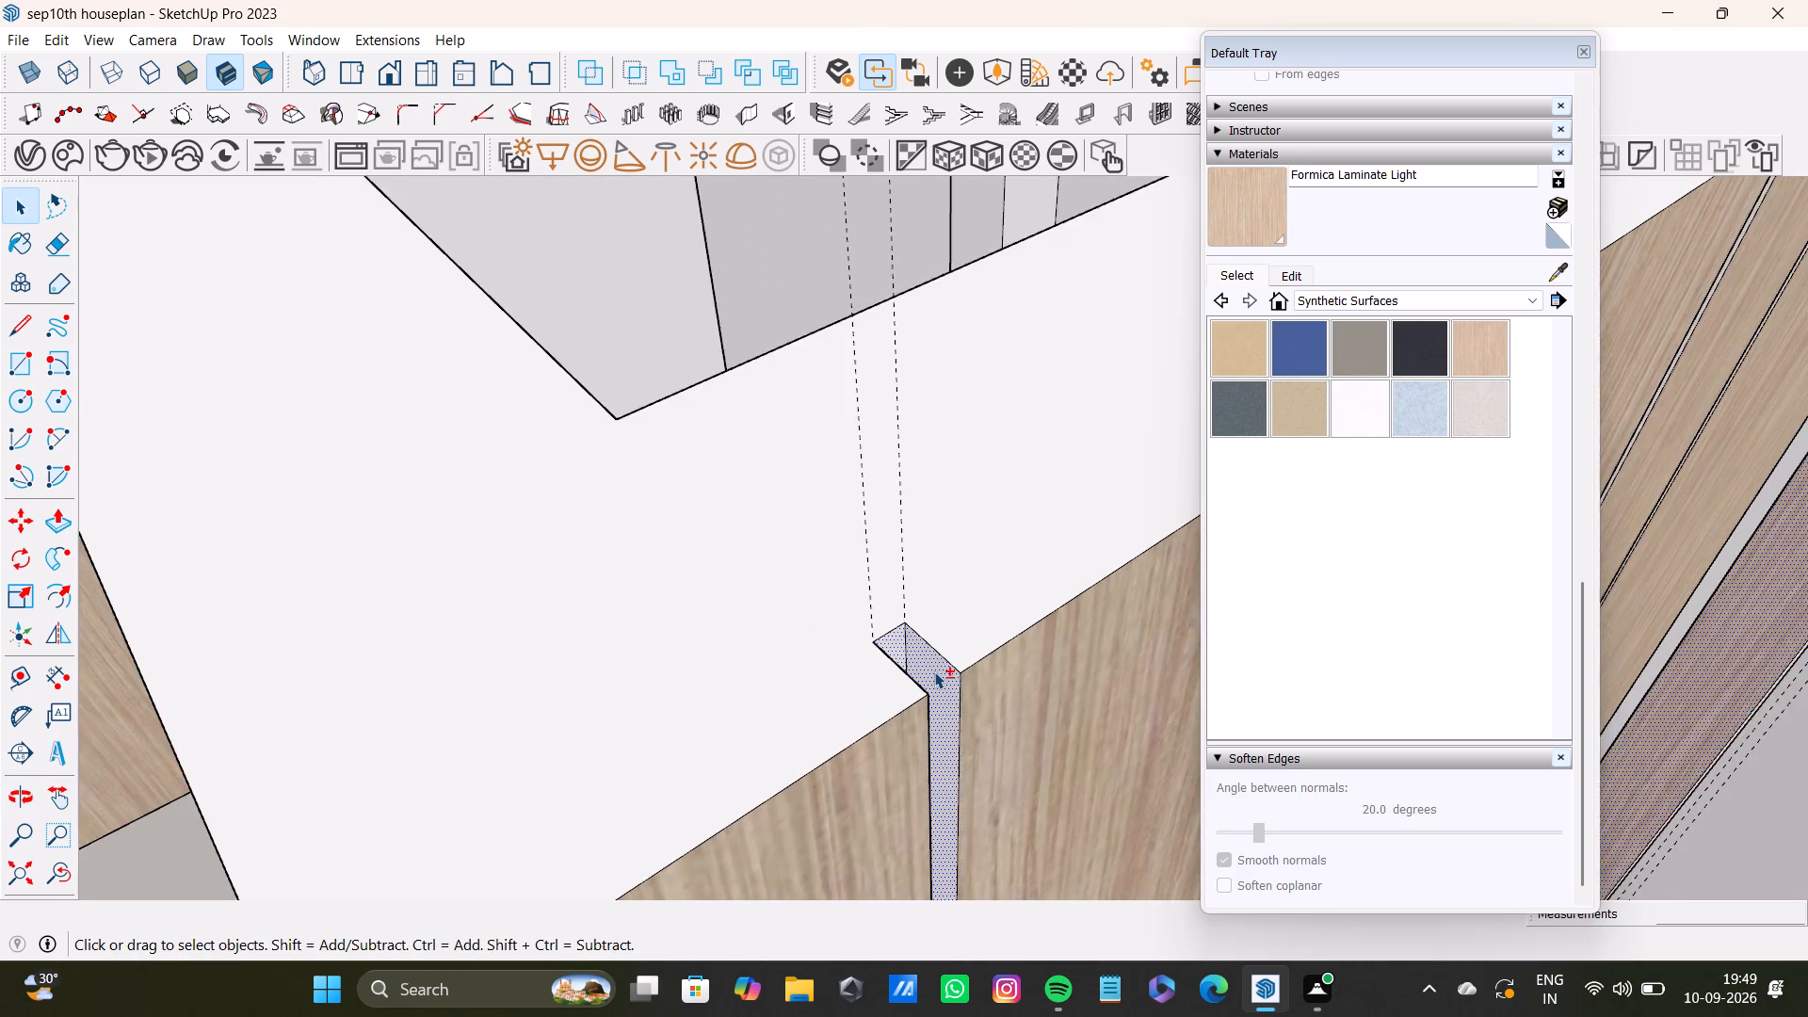
# Add the back and both side faces of the second groove past the doorway's outer corner to the selection.
pyautogui.keyDown('shift'); pyautogui.scroll(-16, 934, 671); pyautogui.keyUp('shift')
pyautogui.keyDown('shift'); pyautogui.moveTo(1009, 576); pyautogui.dragTo(604, 649, button='middle'); pyautogui.keyUp('shift')
pyautogui.keyDown('shift'); pyautogui.scroll(15, 831, 512); pyautogui.keyUp('shift')
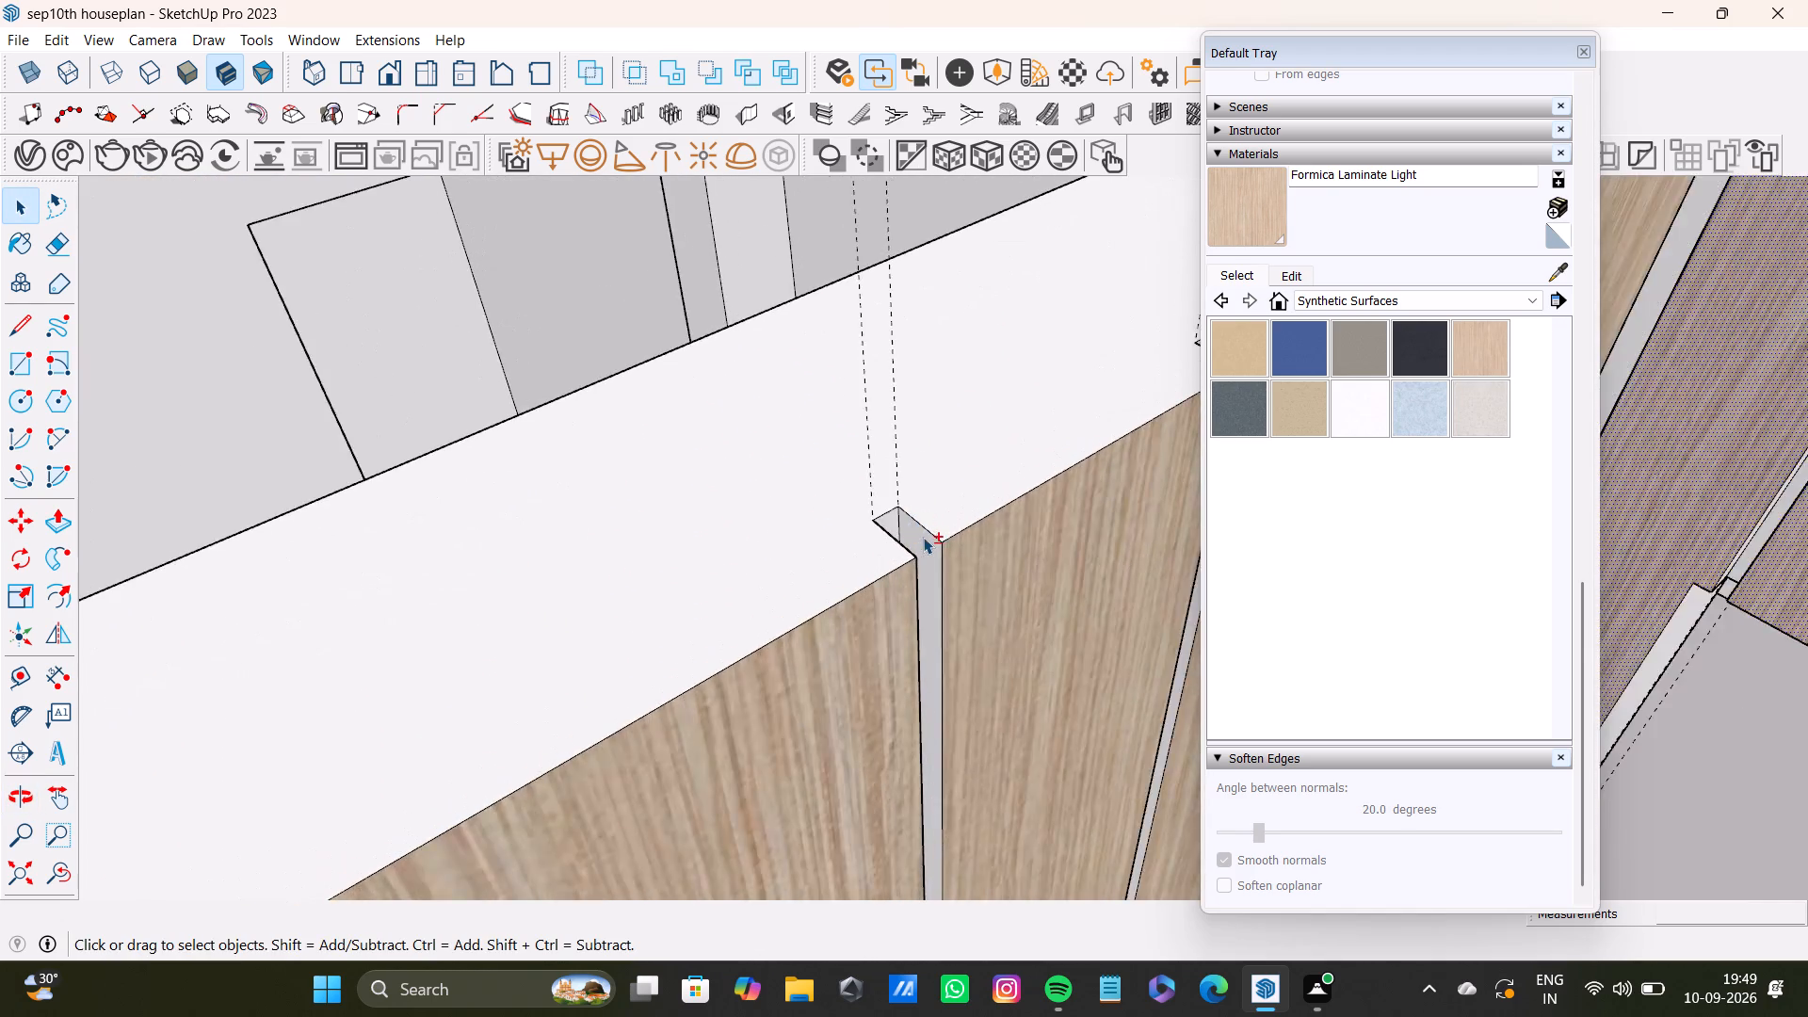
pyautogui.keyDown('shift'); pyautogui.scroll(8, 923, 537); pyautogui.keyUp('shift')
pyautogui.keyDown('shift'); pyautogui.click(910, 554); pyautogui.keyUp('shift')
pyautogui.keyDown('shift'); pyautogui.click(839, 500); pyautogui.keyUp('shift')
pyautogui.keyDown('shift'); pyautogui.moveTo(960, 591); pyautogui.dragTo(945, 600, button='middle'); pyautogui.keyUp('shift')
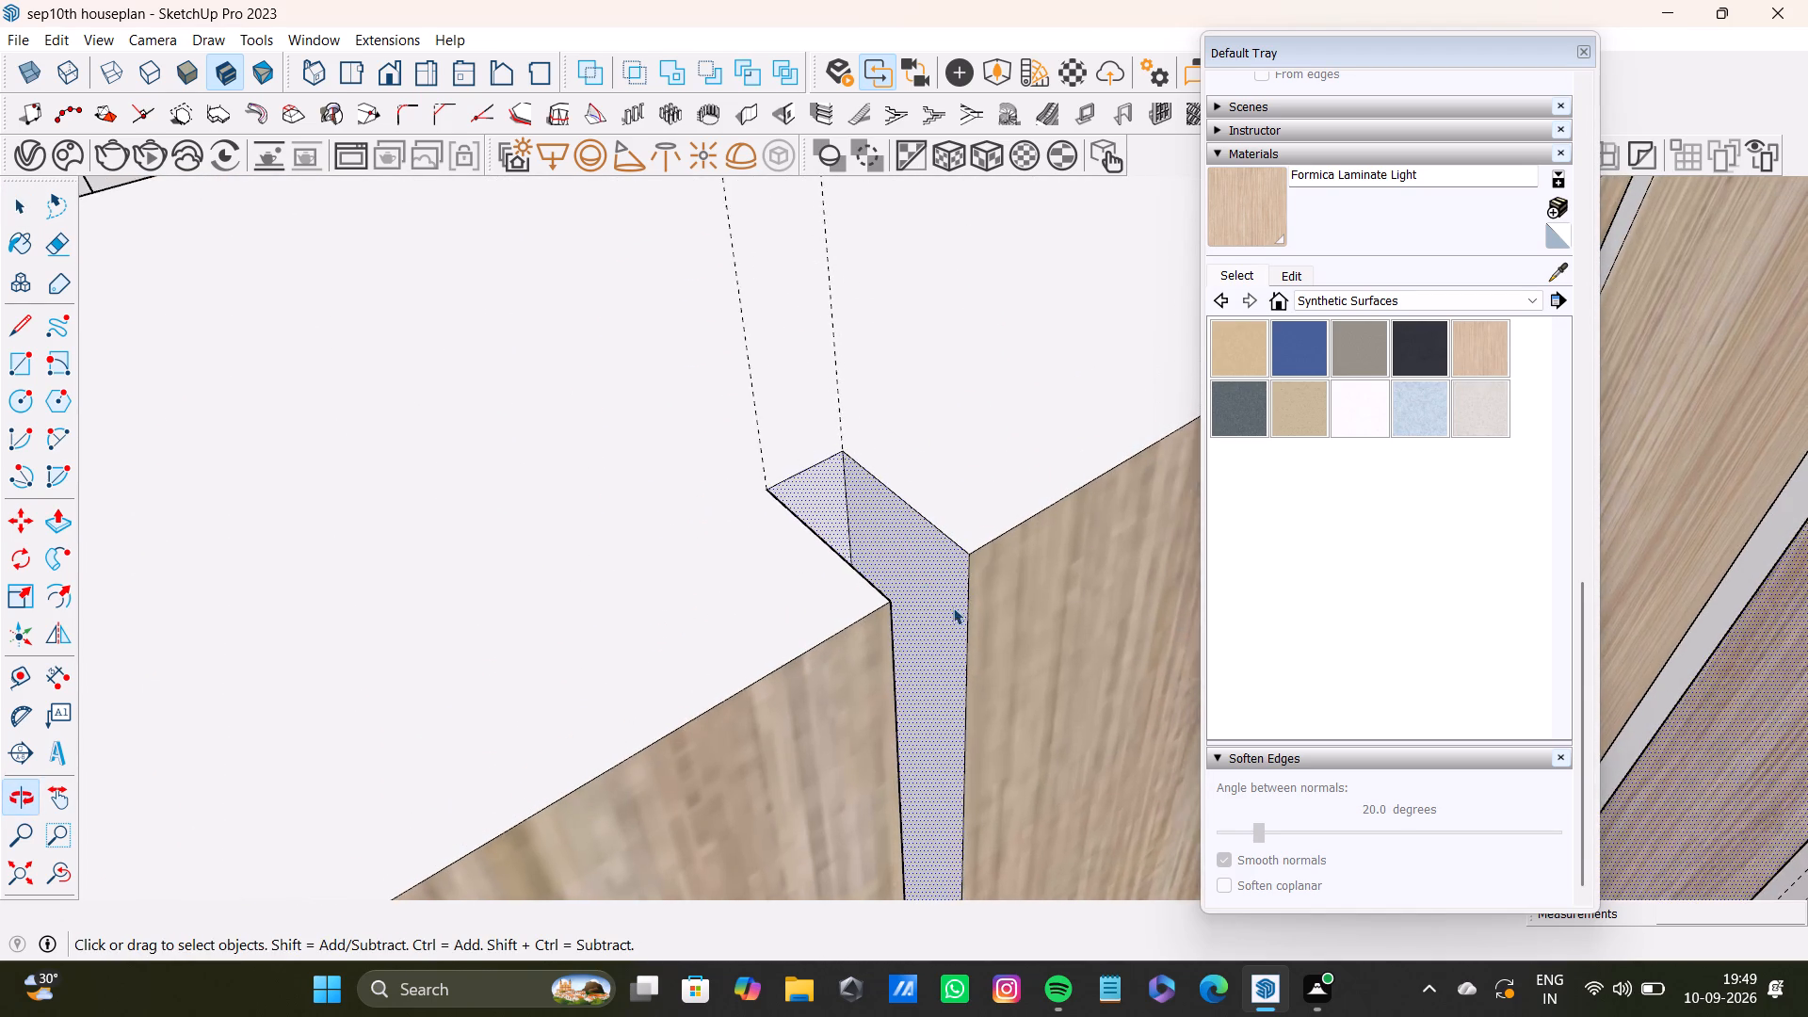
pyautogui.moveTo(953, 607); pyautogui.dragTo(361, 597, button='middle')
pyautogui.keyDown('shift'); pyautogui.scroll(4, 833, 492); pyautogui.keyUp('shift')
pyautogui.keyDown('shift'); pyautogui.click(845, 485); pyautogui.keyUp('shift')
# Add the back and both side faces of the third groove past the doorway's outer corner to the selection.
pyautogui.keyDown('shift'); pyautogui.scroll(-19, 818, 494); pyautogui.keyUp('shift')
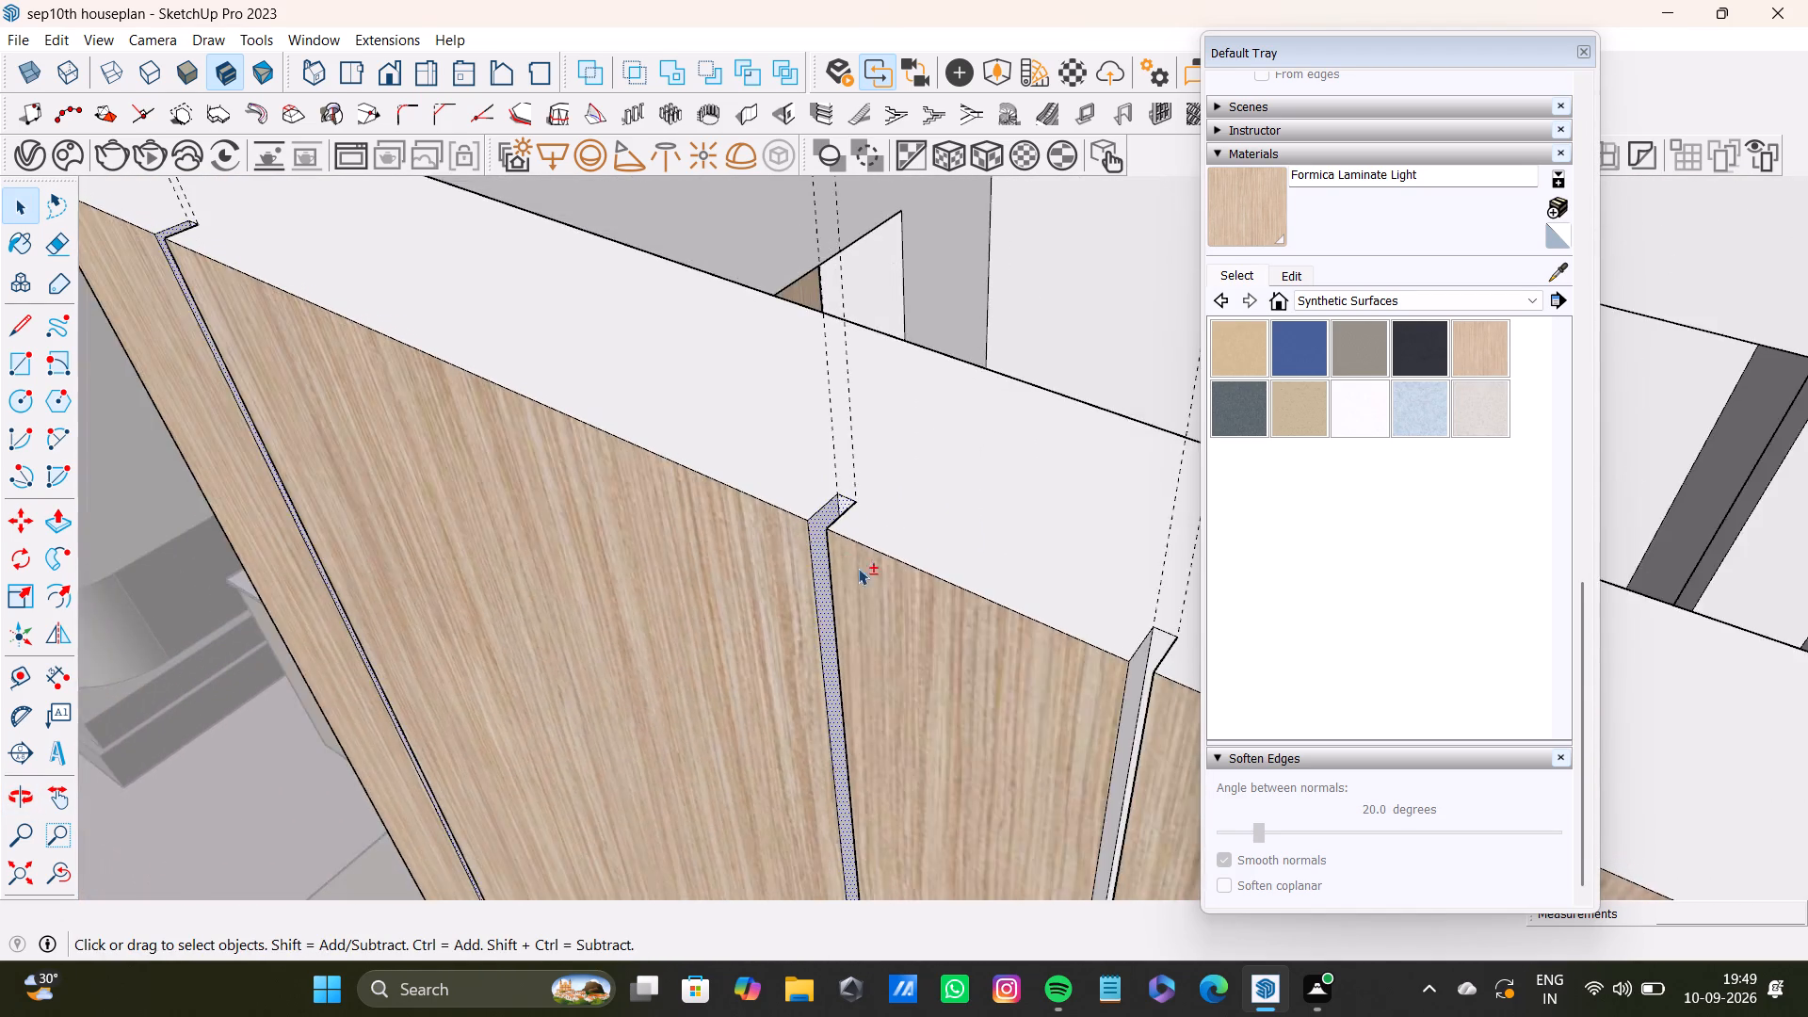
pyautogui.keyDown('shift'); pyautogui.moveTo(868, 567); pyautogui.dragTo(512, 356, button='middle'); pyautogui.keyUp('shift')
pyautogui.keyDown('shift'); pyautogui.scroll(17, 859, 463); pyautogui.keyUp('shift')
pyautogui.keyDown('shift'); pyautogui.click(673, 358); pyautogui.keyUp('shift')
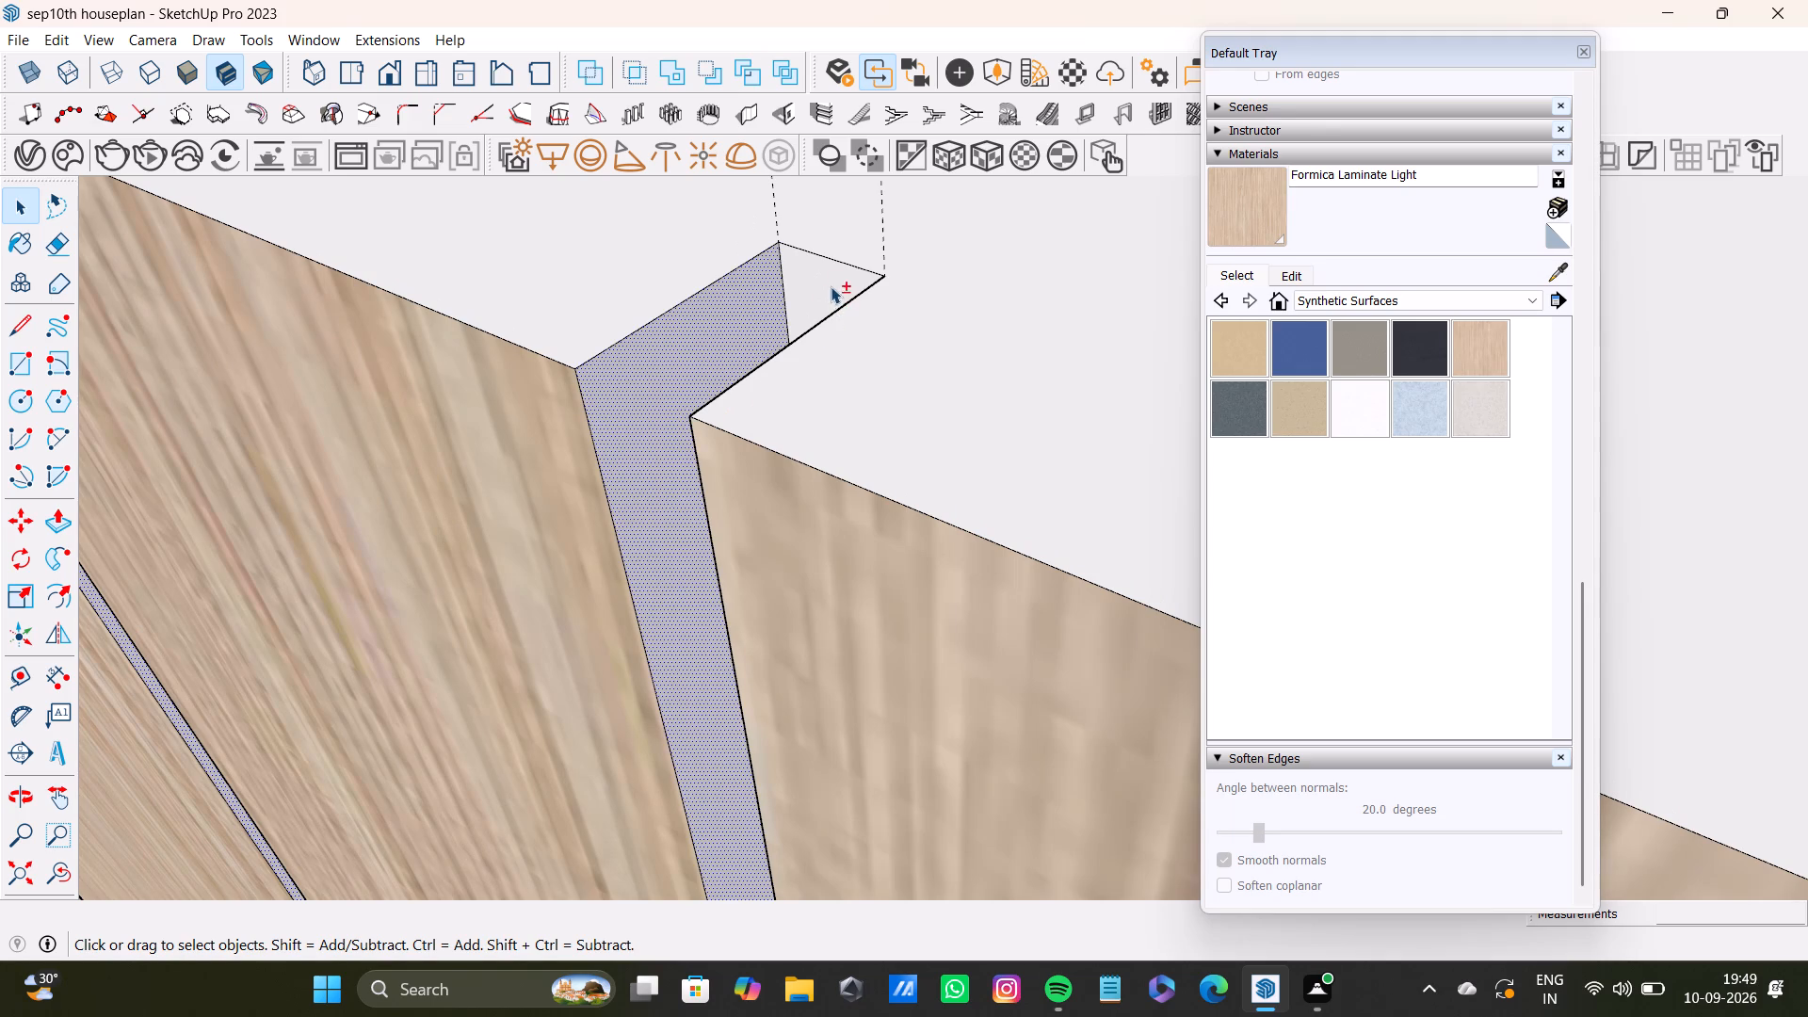
pyautogui.keyDown('shift'); pyautogui.click(831, 286); pyautogui.keyUp('shift')
pyautogui.keyDown('shift'); pyautogui.moveTo(702, 569); pyautogui.dragTo(1290, 556, button='middle'); pyautogui.keyUp('shift')
pyautogui.keyDown('shift'); pyautogui.scroll(2, 1047, 523); pyautogui.keyUp('shift')
pyautogui.keyDown('shift'); pyautogui.click(882, 546); pyautogui.keyUp('shift')
# Add both back faces and both panel side faces of the inner corner groove at this wall's end to the selection.
pyautogui.keyDown('shift'); pyautogui.scroll(-9, 882, 546); pyautogui.keyUp('shift')
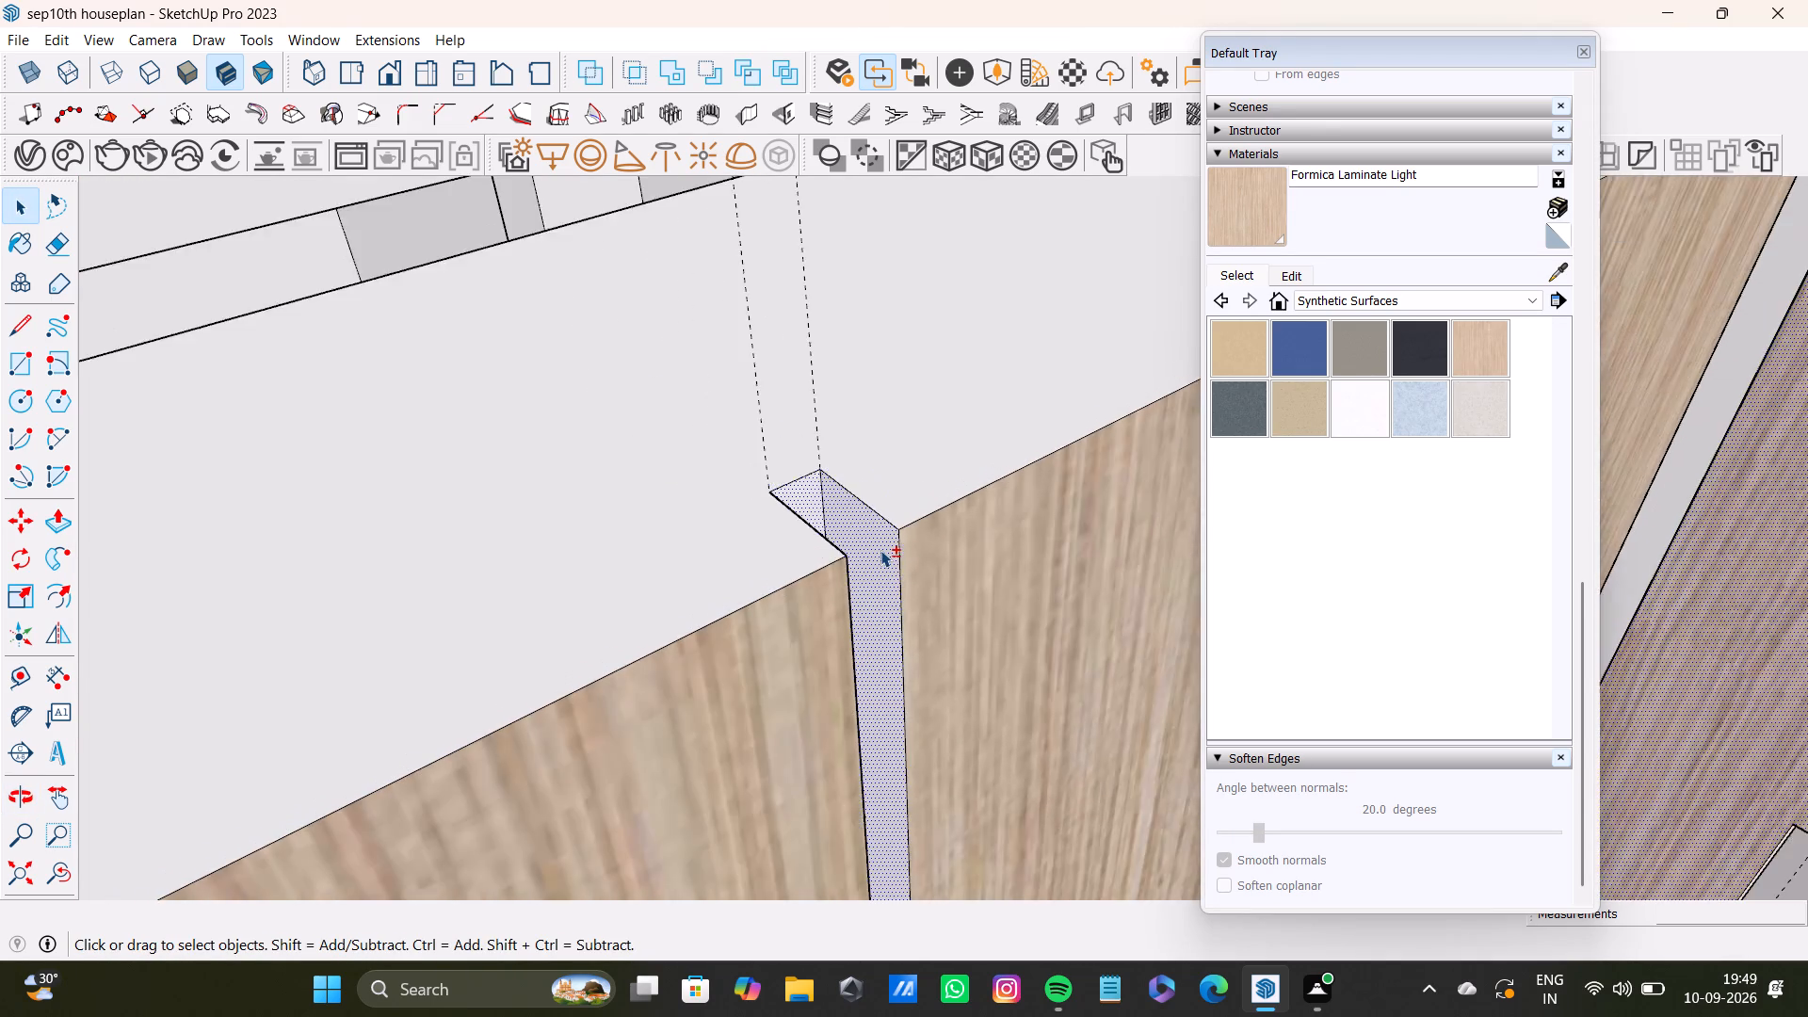
pyautogui.keyDown('shift'); pyautogui.scroll(-11, 880, 550); pyautogui.keyUp('shift')
pyautogui.keyDown('shift'); pyautogui.moveTo(979, 536); pyautogui.dragTo(463, 597, button='middle'); pyautogui.keyUp('shift')
pyautogui.keyDown('shift'); pyautogui.scroll(6, 813, 437); pyautogui.keyUp('shift')
pyautogui.keyDown('shift'); pyautogui.moveTo(994, 362); pyautogui.dragTo(555, 579, button='middle'); pyautogui.keyUp('shift')
pyautogui.keyDown('shift'); pyautogui.scroll(4, 686, 435); pyautogui.keyUp('shift')
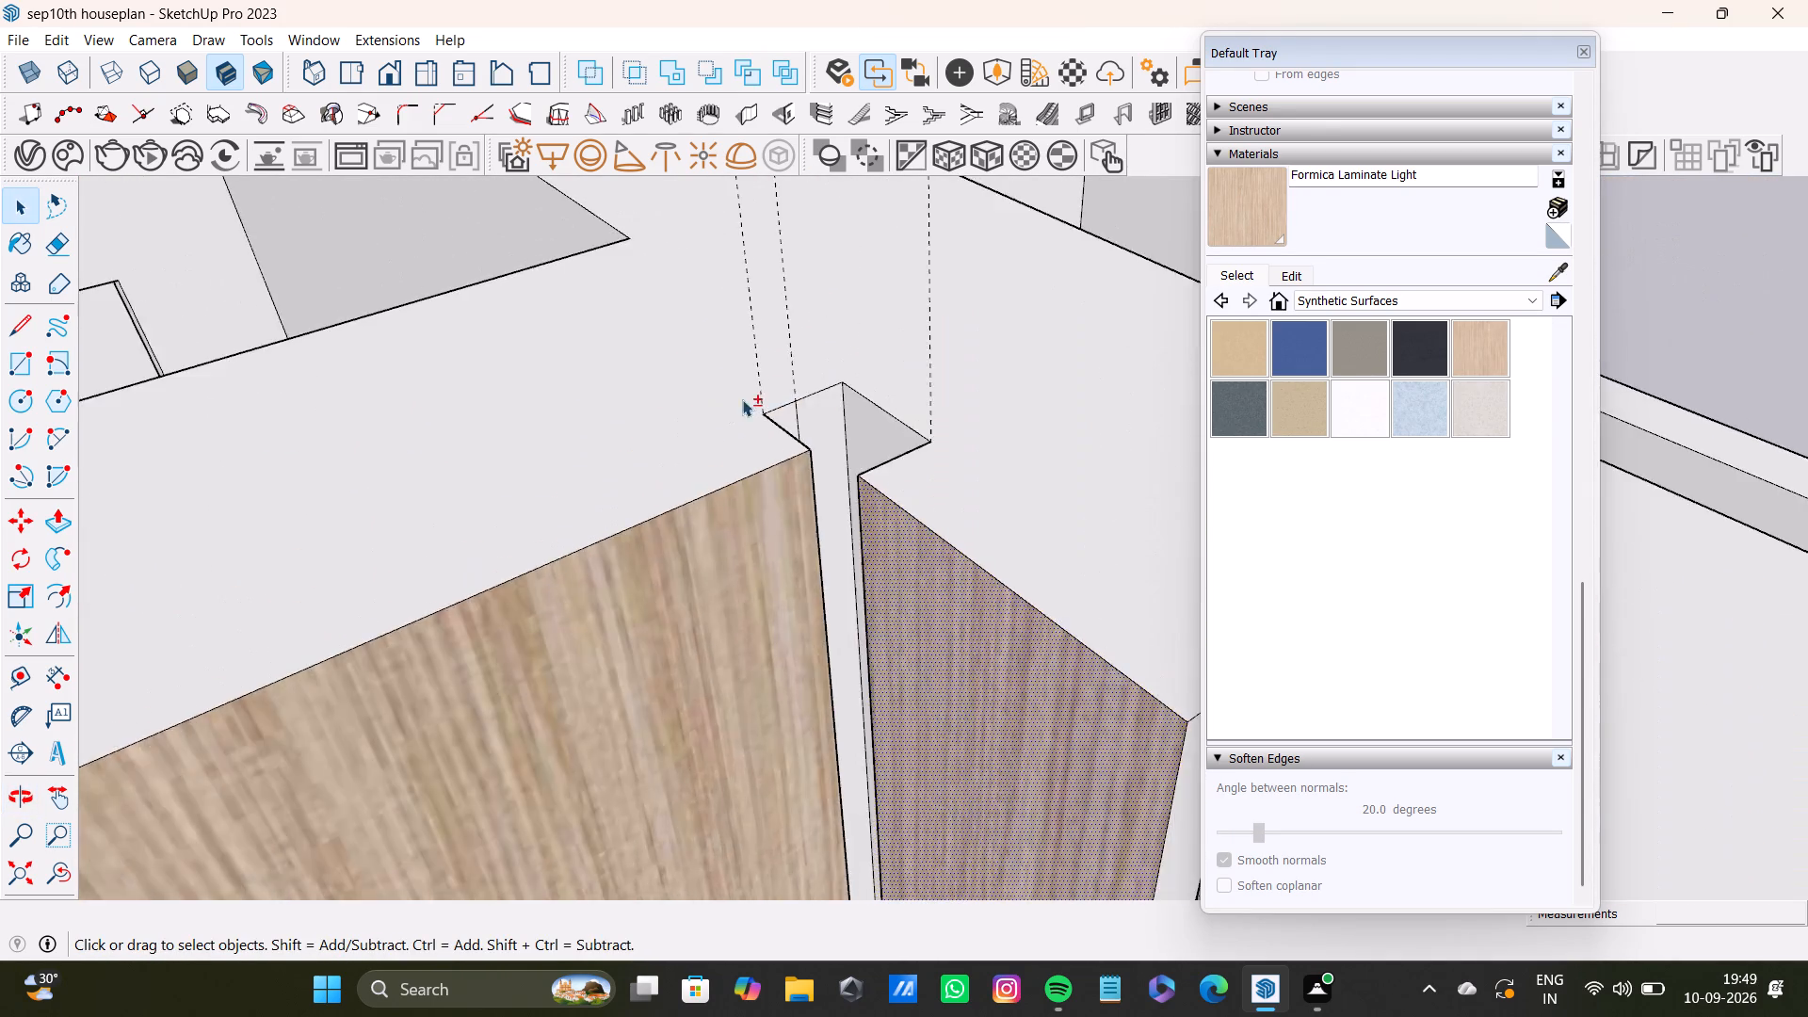
pyautogui.keyDown('shift'); pyautogui.scroll(7, 742, 399); pyautogui.keyUp('shift')
pyautogui.keyDown('shift'); pyautogui.click(830, 476); pyautogui.keyUp('shift')
pyautogui.keyDown('shift'); pyautogui.click(767, 460); pyautogui.keyUp('shift')
pyautogui.keyDown('shift'); pyautogui.click(946, 431); pyautogui.keyUp('shift')
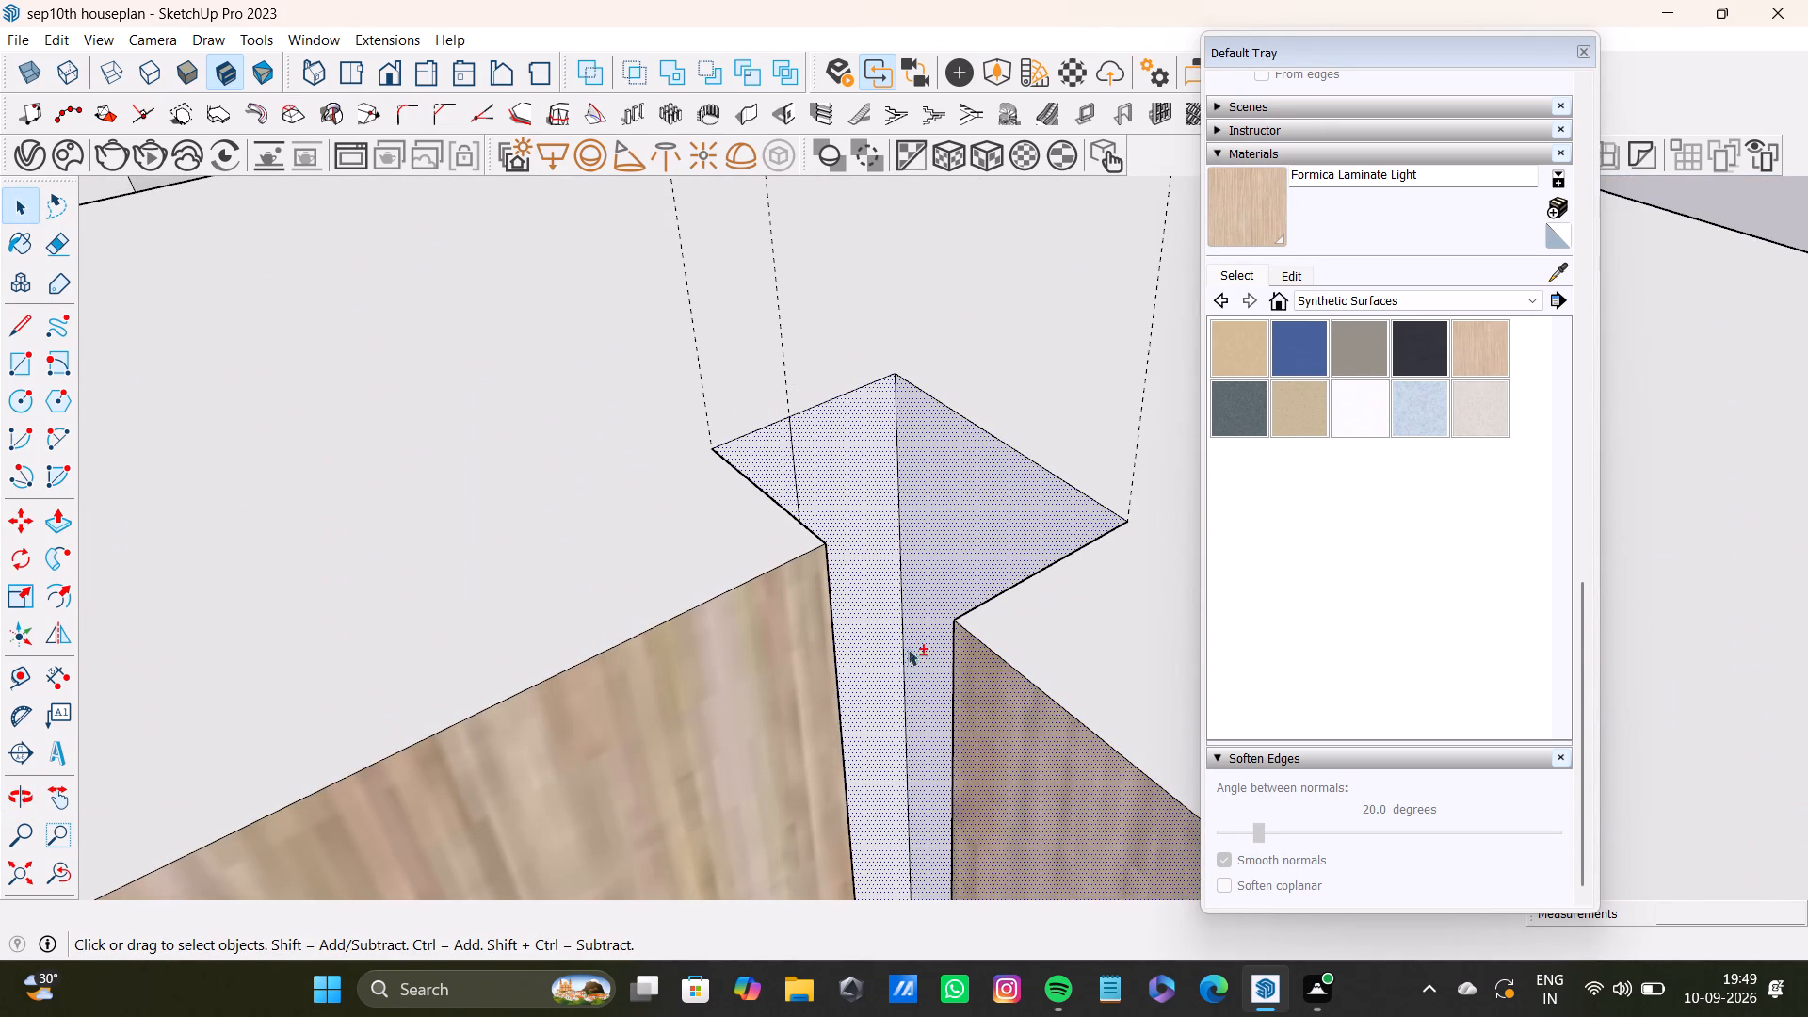
pyautogui.moveTo(871, 659); pyautogui.dragTo(1349, 670, button='middle')
pyautogui.keyDown('shift'); pyautogui.moveTo(1047, 507); pyautogui.dragTo(560, 698, button='middle'); pyautogui.keyUp('shift')
pyautogui.moveTo(630, 644); pyautogui.dragTo(965, 635, button='middle')
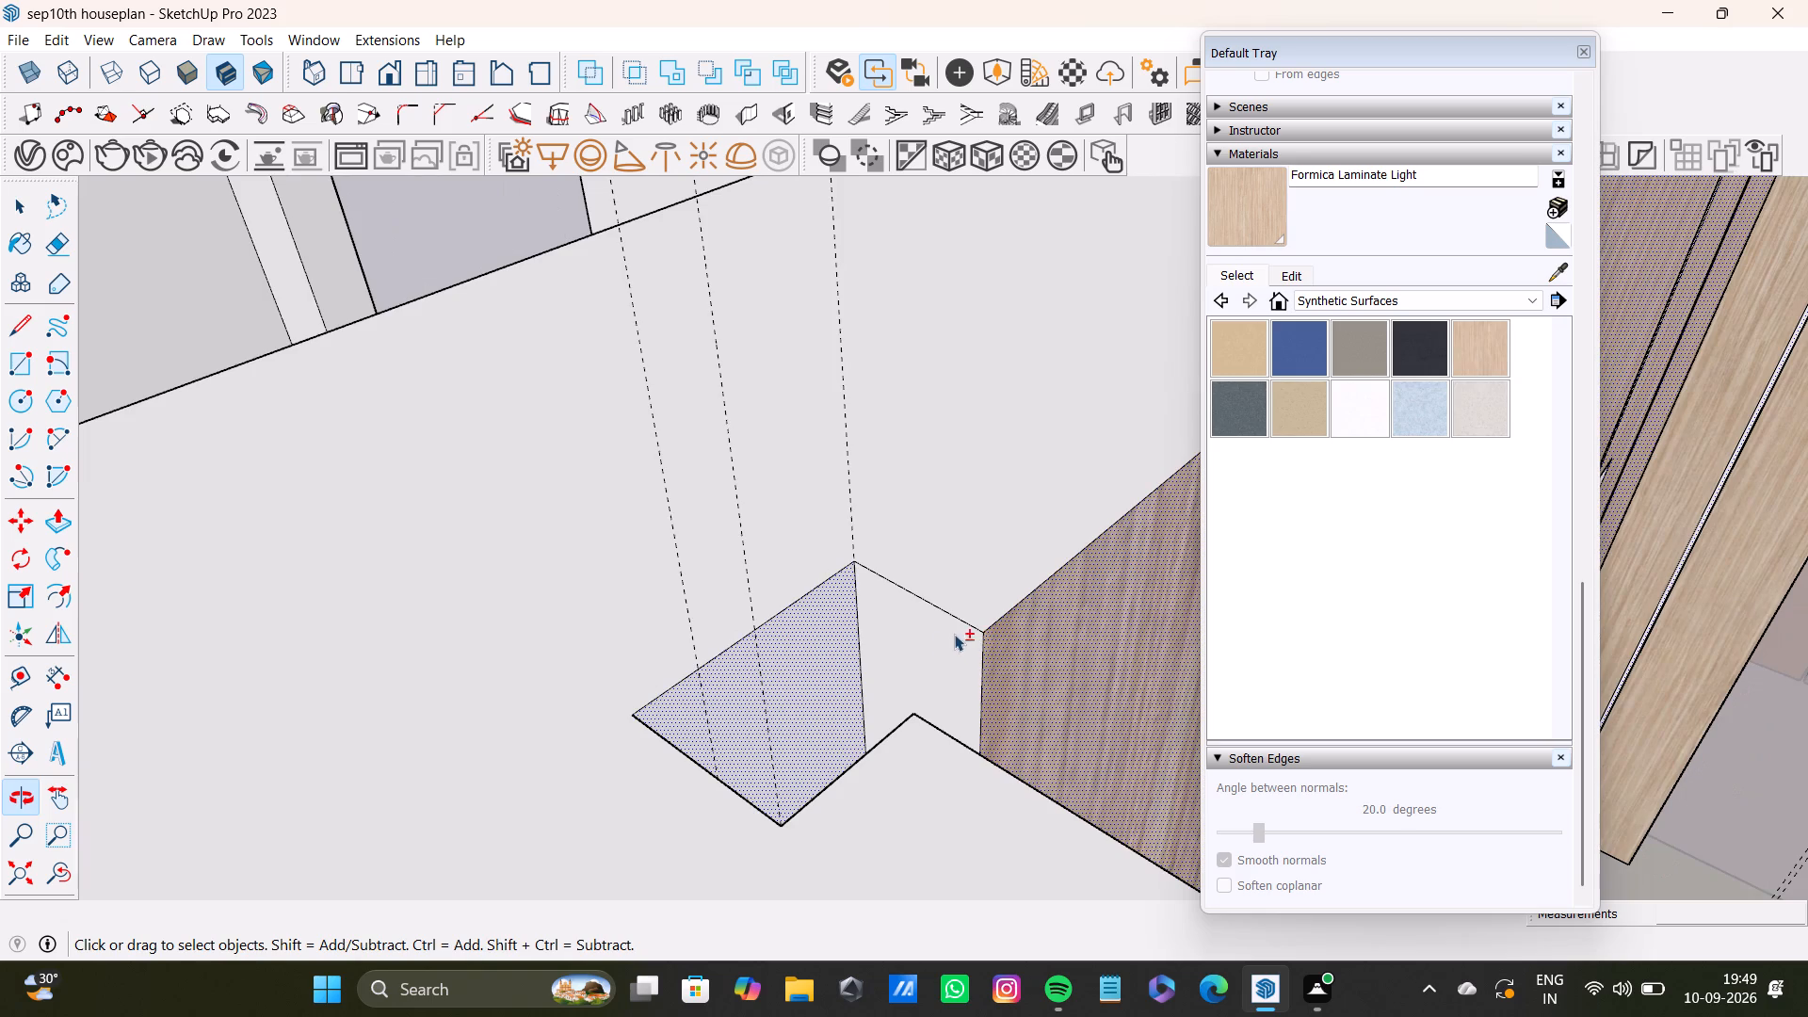
pyautogui.keyDown('shift'); pyautogui.click(934, 636); pyautogui.keyUp('shift')
pyautogui.keyDown('shift'); pyautogui.scroll(-3, 928, 681); pyautogui.keyUp('shift')
pyautogui.keyDown('shift'); pyautogui.moveTo(1037, 715); pyautogui.dragTo(311, 725, button='middle'); pyautogui.keyUp('shift')
pyautogui.keyDown('shift'); pyautogui.moveTo(633, 528); pyautogui.dragTo(718, 700, button='middle'); pyautogui.keyUp('shift')
pyautogui.moveTo(721, 708); pyautogui.dragTo(478, 760, button='middle')
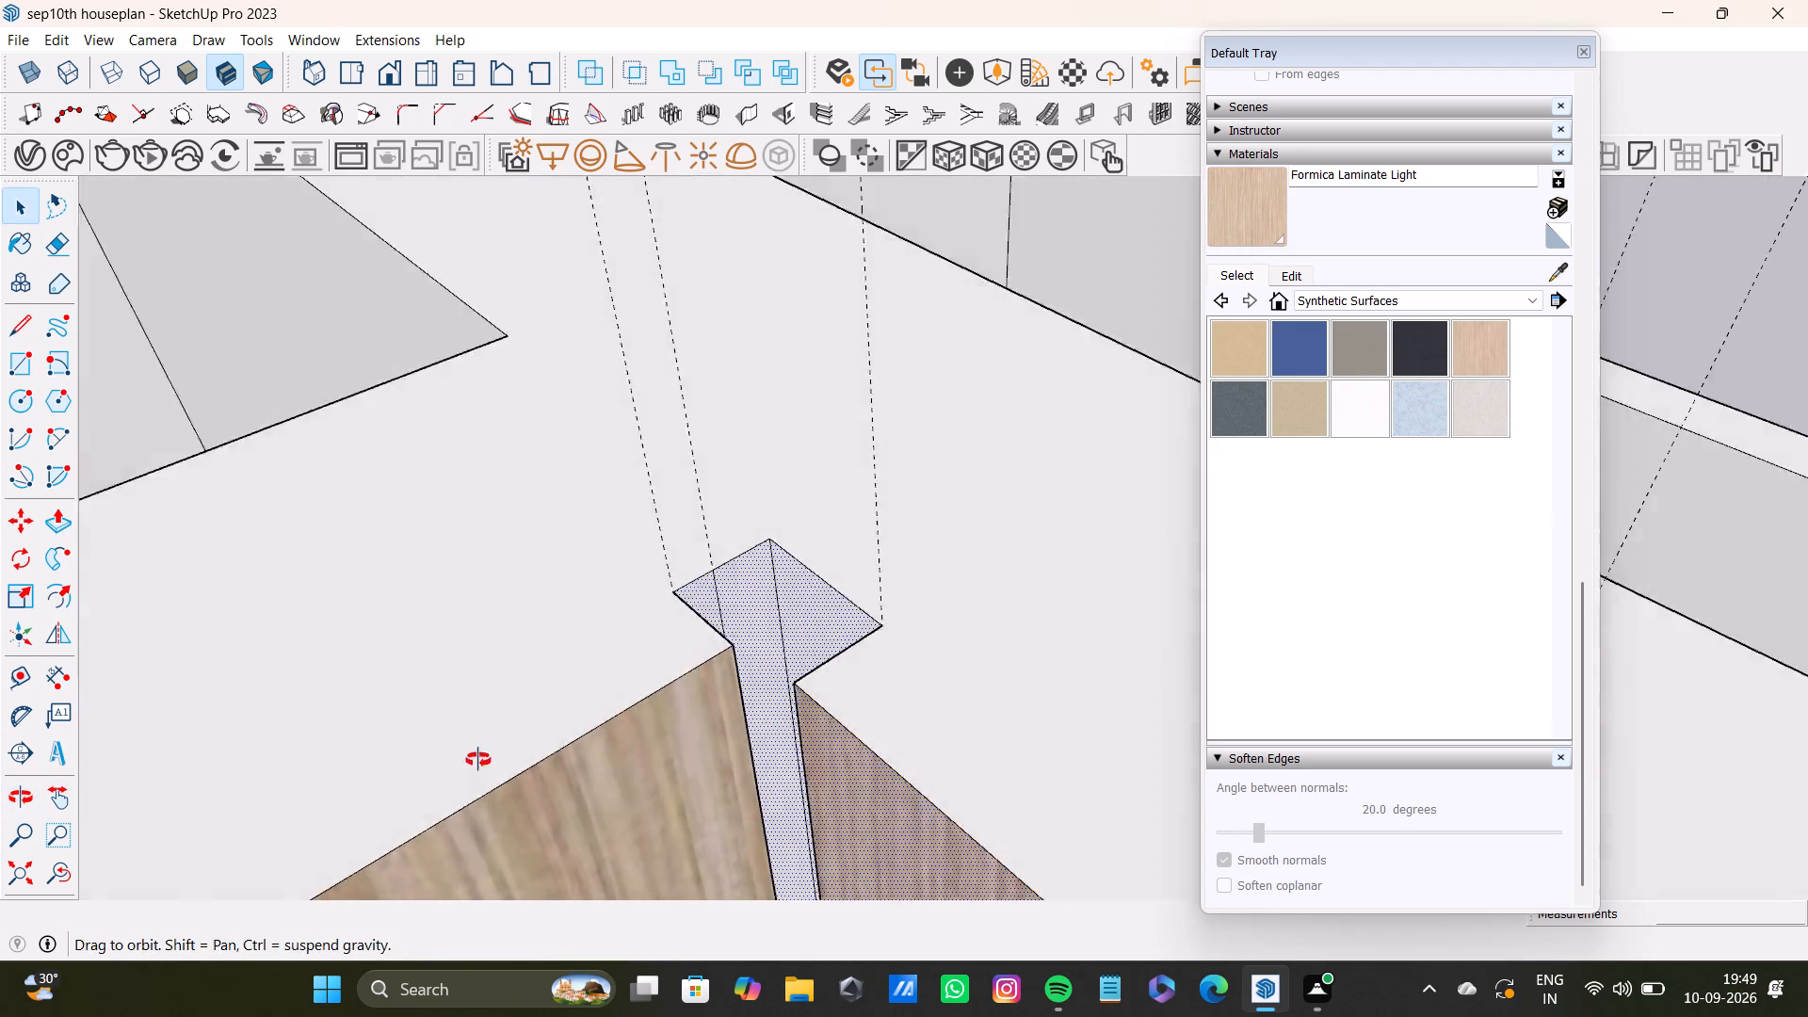
# Add the remaining narrow face of the inner corner groove to the selection.
pyautogui.moveTo(478, 760); pyautogui.dragTo(234, 715, button='middle')
pyautogui.keyDown('shift'); pyautogui.scroll(7, 620, 508); pyautogui.keyUp('shift')
pyautogui.keyDown('shift'); pyautogui.click(718, 580); pyautogui.keyUp('shift')
# Add the back and both side faces of the first groove past the inner corner, on the doorway wall, to the selection.
pyautogui.keyDown('shift'); pyautogui.scroll(-11, 711, 580); pyautogui.keyUp('shift')
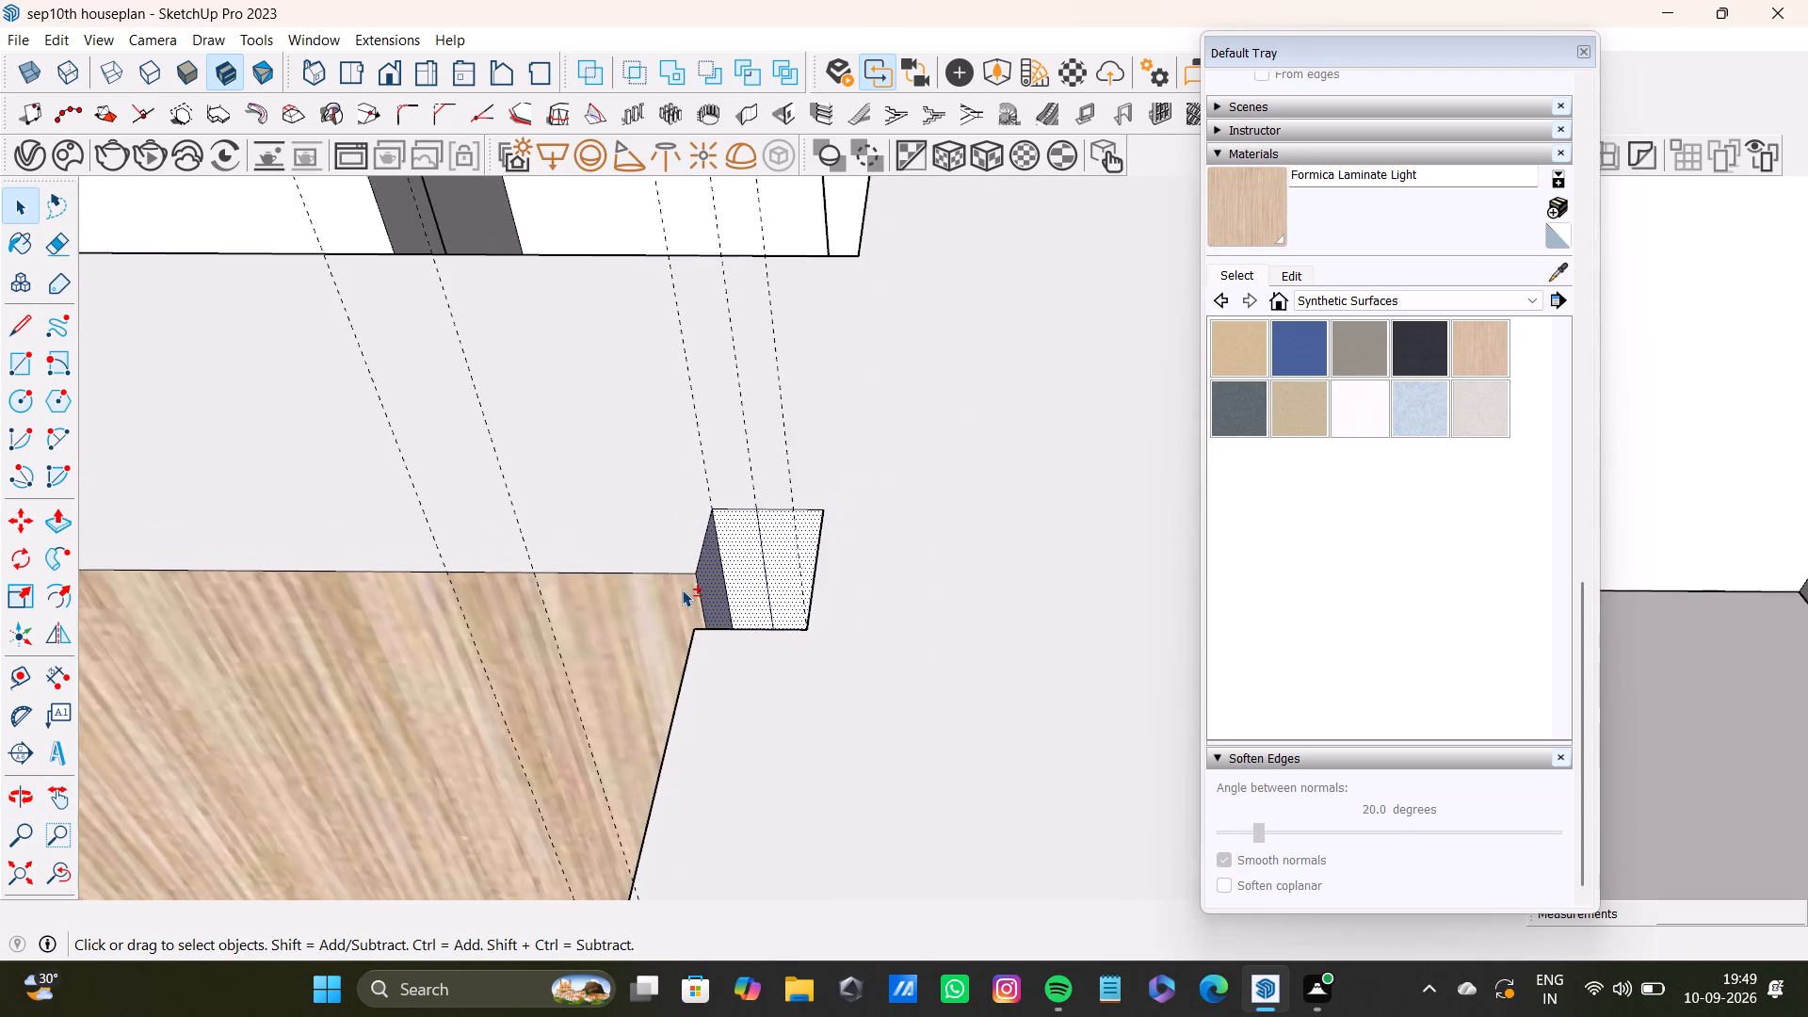
pyautogui.keyDown('shift'); pyautogui.scroll(-2, 682, 589); pyautogui.keyUp('shift')
pyautogui.keyDown('shift'); pyautogui.moveTo(674, 689); pyautogui.dragTo(708, 338, button='middle'); pyautogui.keyUp('shift')
pyautogui.scroll(-3, 638, 551)
pyautogui.moveTo(621, 653); pyautogui.dragTo(998, 622, button='middle')
pyautogui.scroll(4, 831, 639)
pyautogui.keyDown('shift'); pyautogui.moveTo(622, 738); pyautogui.dragTo(764, 492, button='middle'); pyautogui.keyUp('shift')
pyautogui.keyDown('shift'); pyautogui.scroll(2, 671, 532); pyautogui.keyUp('shift')
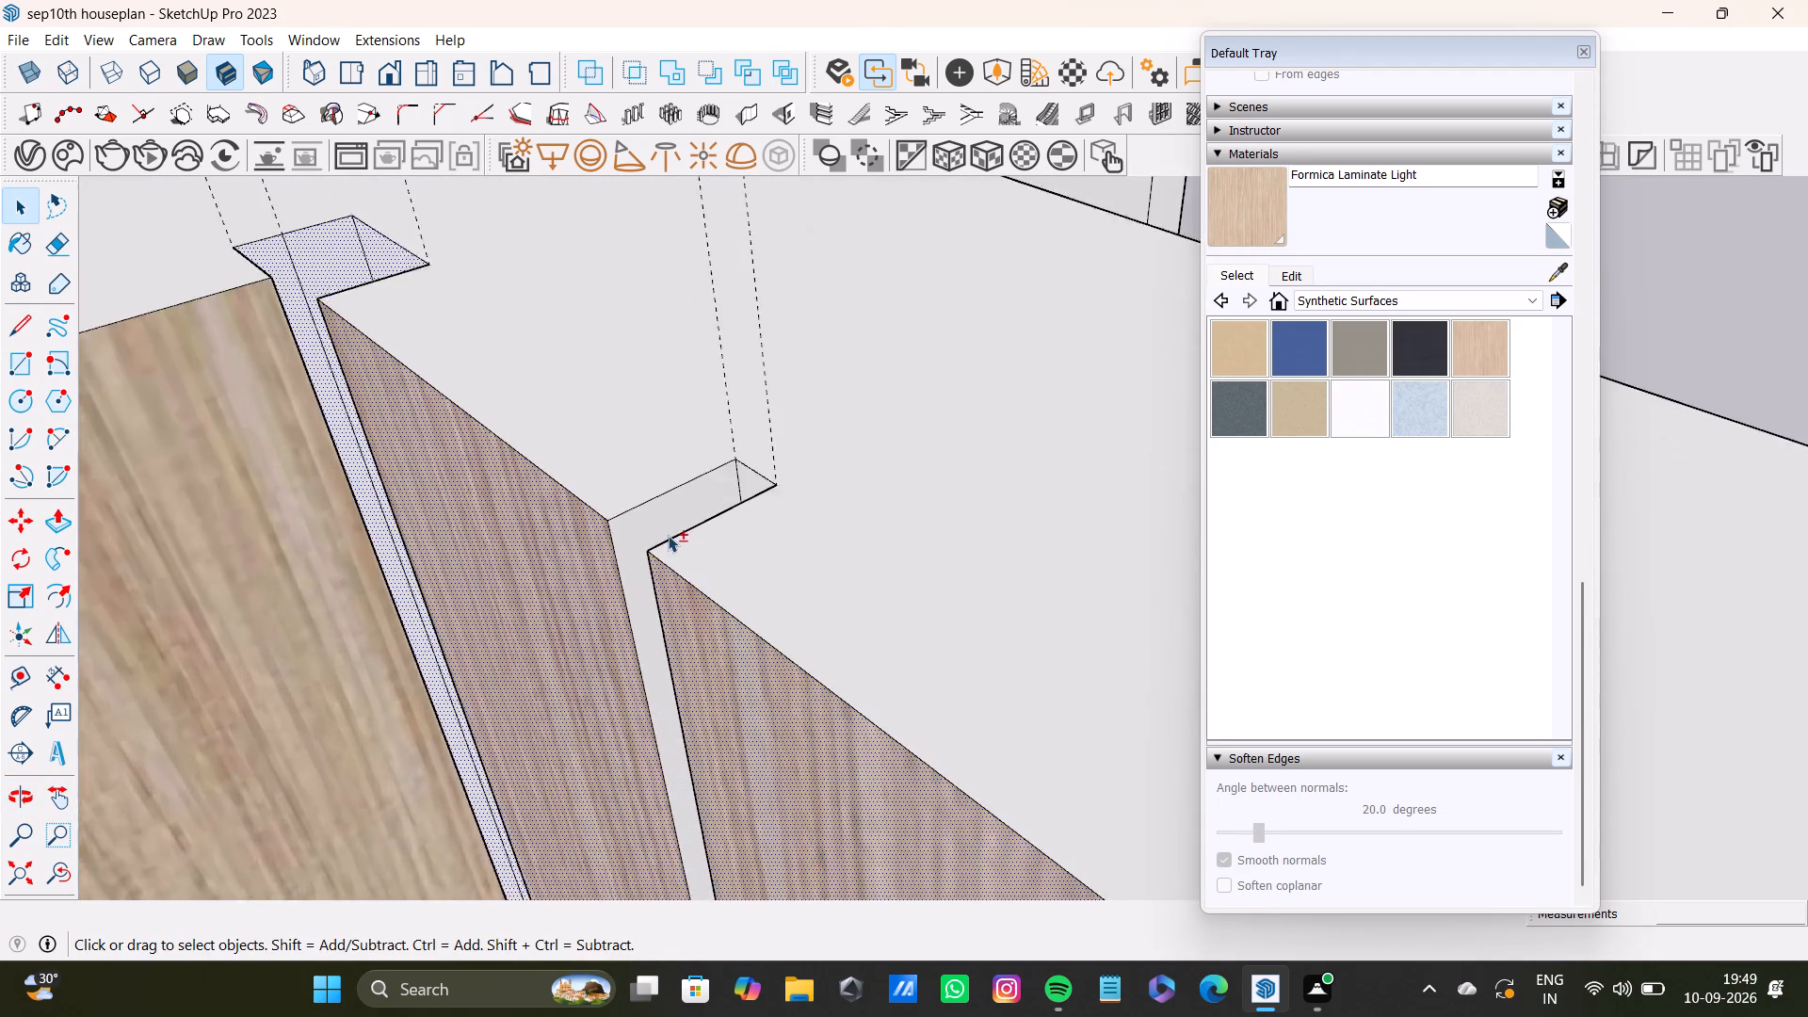
pyautogui.keyDown('shift'); pyautogui.scroll(5, 668, 535); pyautogui.keyUp('shift')
pyautogui.keyDown('shift'); pyautogui.click(652, 528); pyautogui.keyUp('shift')
pyautogui.keyDown('shift'); pyautogui.scroll(-3, 640, 626); pyautogui.keyUp('shift')
pyautogui.moveTo(636, 672); pyautogui.dragTo(1008, 643, button='middle')
pyautogui.scroll(4, 836, 681)
pyautogui.keyDown('shift'); pyautogui.moveTo(731, 734); pyautogui.dragTo(1051, 734, button='middle'); pyautogui.keyUp('shift')
pyautogui.keyDown('shift'); pyautogui.click(996, 661); pyautogui.keyUp('shift')
pyautogui.keyDown('shift'); pyautogui.click(928, 567); pyautogui.keyUp('shift')
# Add the back and both side faces of the groove at the far edge of the door opening to the selection.
pyautogui.keyDown('shift'); pyautogui.scroll(-9, 886, 579); pyautogui.keyUp('shift')
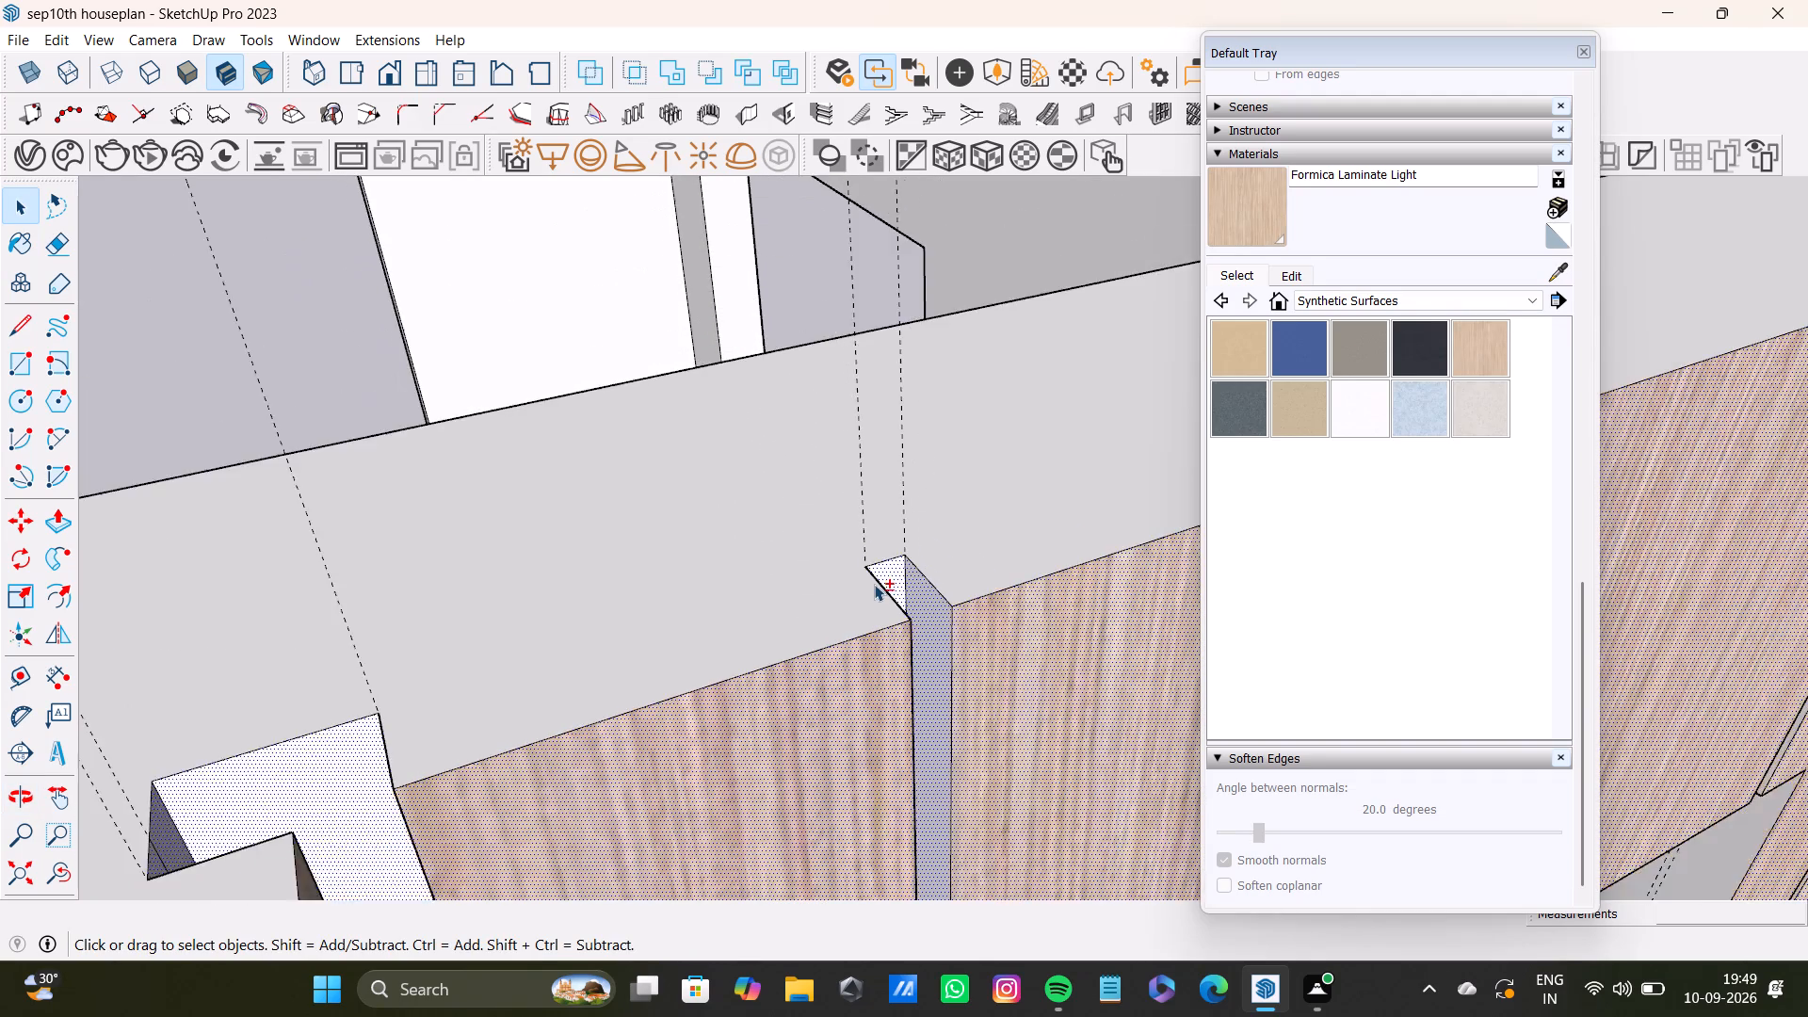
pyautogui.keyDown('shift'); pyautogui.scroll(-10, 874, 584); pyautogui.keyUp('shift')
pyautogui.keyDown('shift'); pyautogui.moveTo(1018, 554); pyautogui.dragTo(332, 699, button='middle'); pyautogui.keyUp('shift')
pyautogui.keyDown('shift'); pyautogui.scroll(16, 871, 536); pyautogui.keyUp('shift')
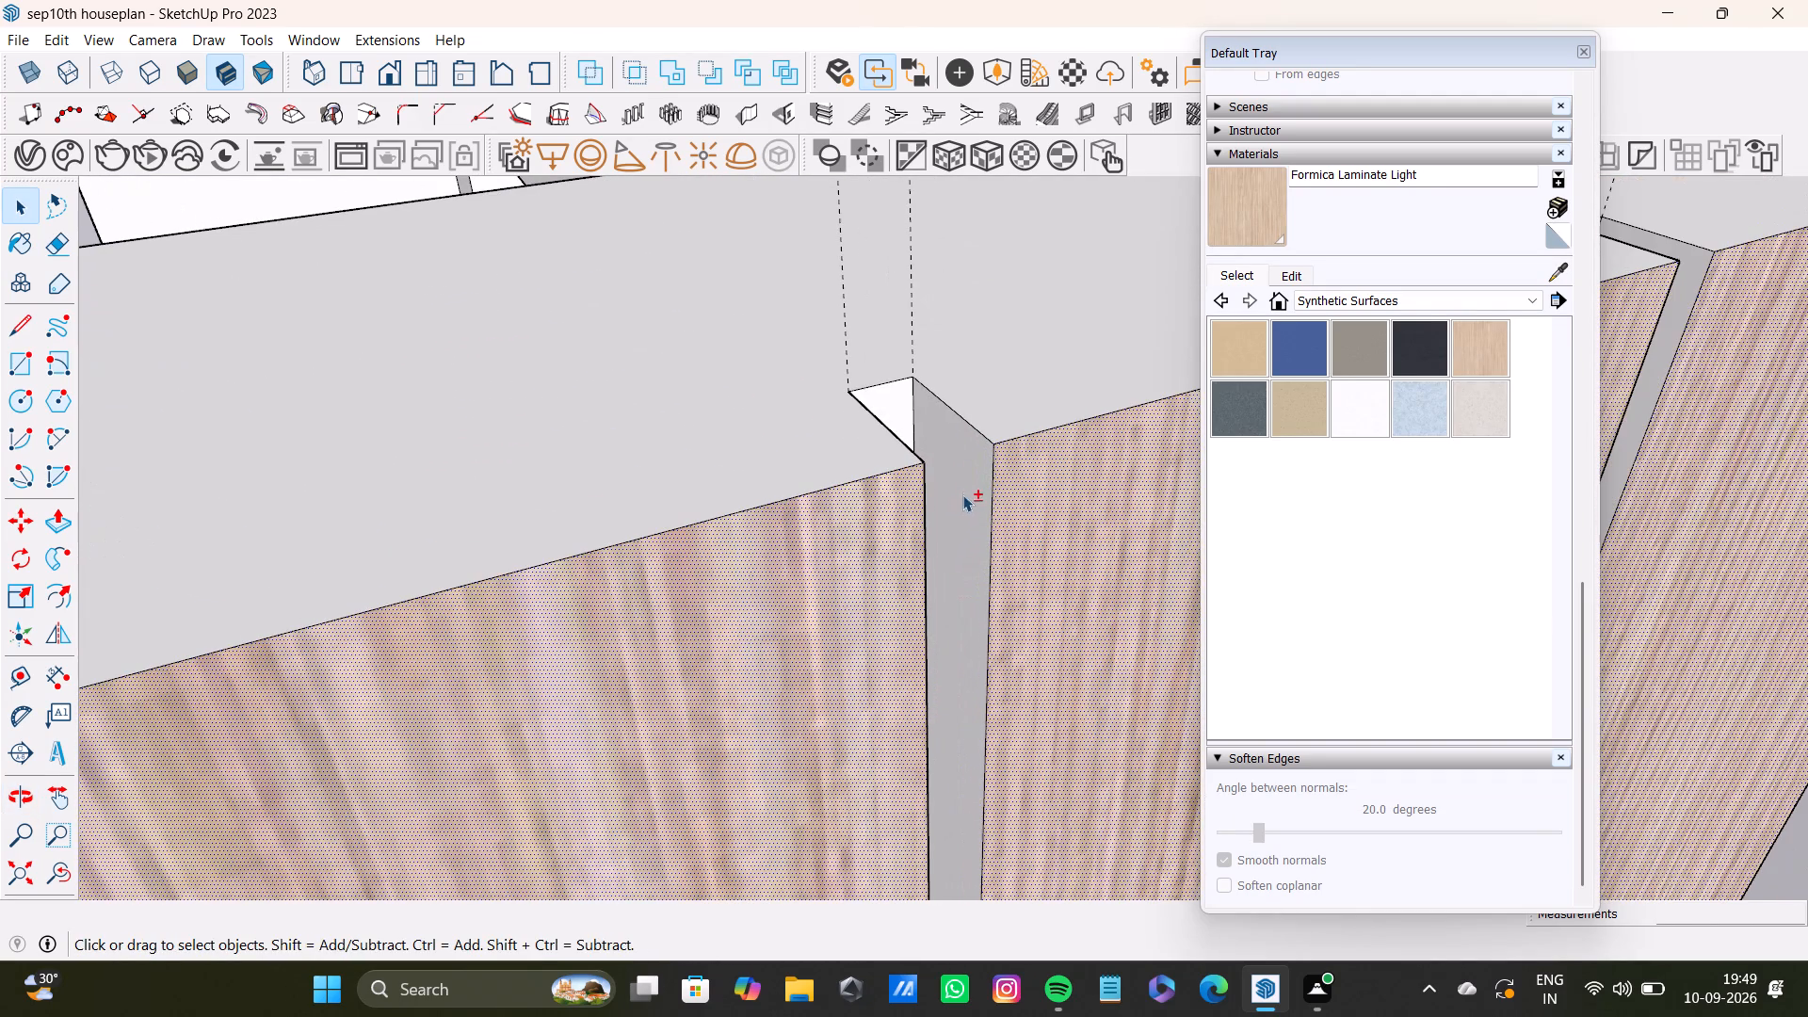
pyautogui.keyDown('shift'); pyautogui.click(963, 480); pyautogui.keyUp('shift')
pyautogui.keyDown('shift'); pyautogui.click(895, 400); pyautogui.keyUp('shift')
pyautogui.keyDown('shift'); pyautogui.moveTo(983, 524); pyautogui.dragTo(541, 628, button='middle'); pyautogui.keyUp('shift')
pyautogui.keyDown('shift'); pyautogui.scroll(3, 767, 469); pyautogui.keyUp('shift')
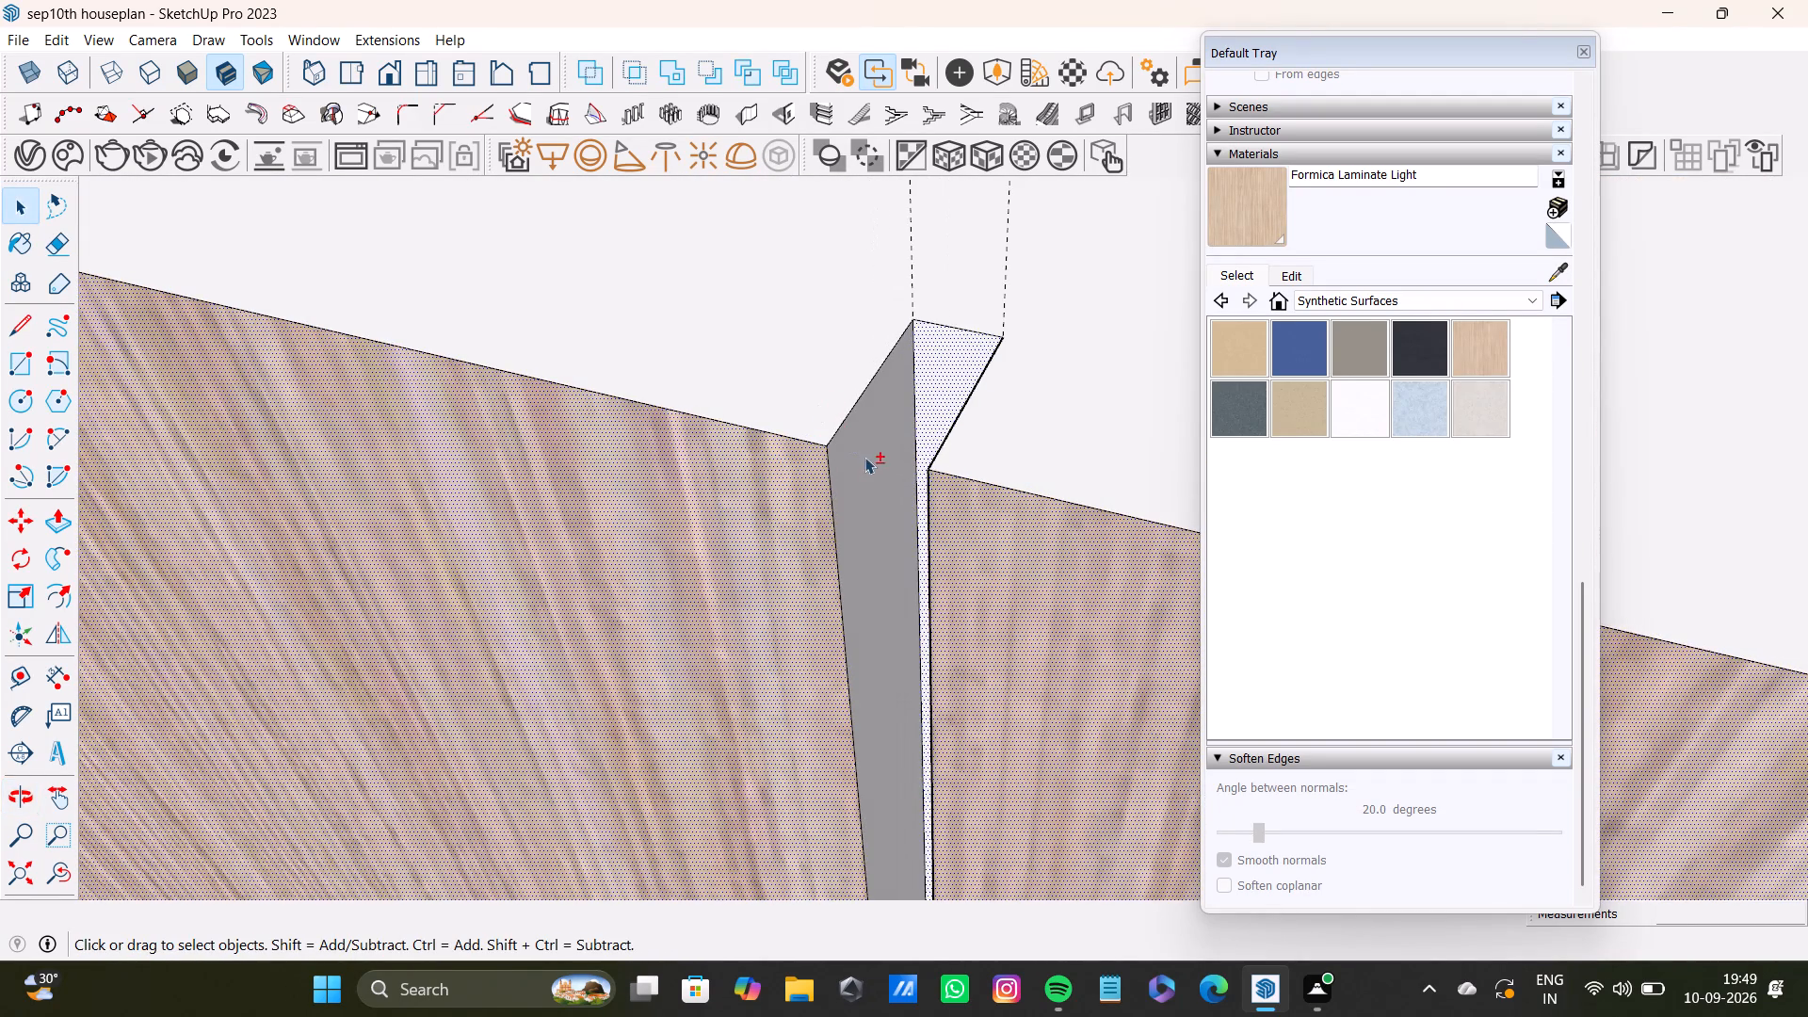
pyautogui.keyDown('shift'); pyautogui.click(865, 459); pyautogui.keyUp('shift')
# Add the back and both side faces of the last groove before this wall's outer corner to the selection.
pyautogui.keyDown('shift'); pyautogui.scroll(-20, 832, 498); pyautogui.keyUp('shift')
pyautogui.keyDown('shift'); pyautogui.moveTo(874, 631); pyautogui.dragTo(770, 567, button='middle'); pyautogui.keyUp('shift')
pyautogui.keyDown('shift'); pyautogui.scroll(4, 840, 547); pyautogui.keyUp('shift')
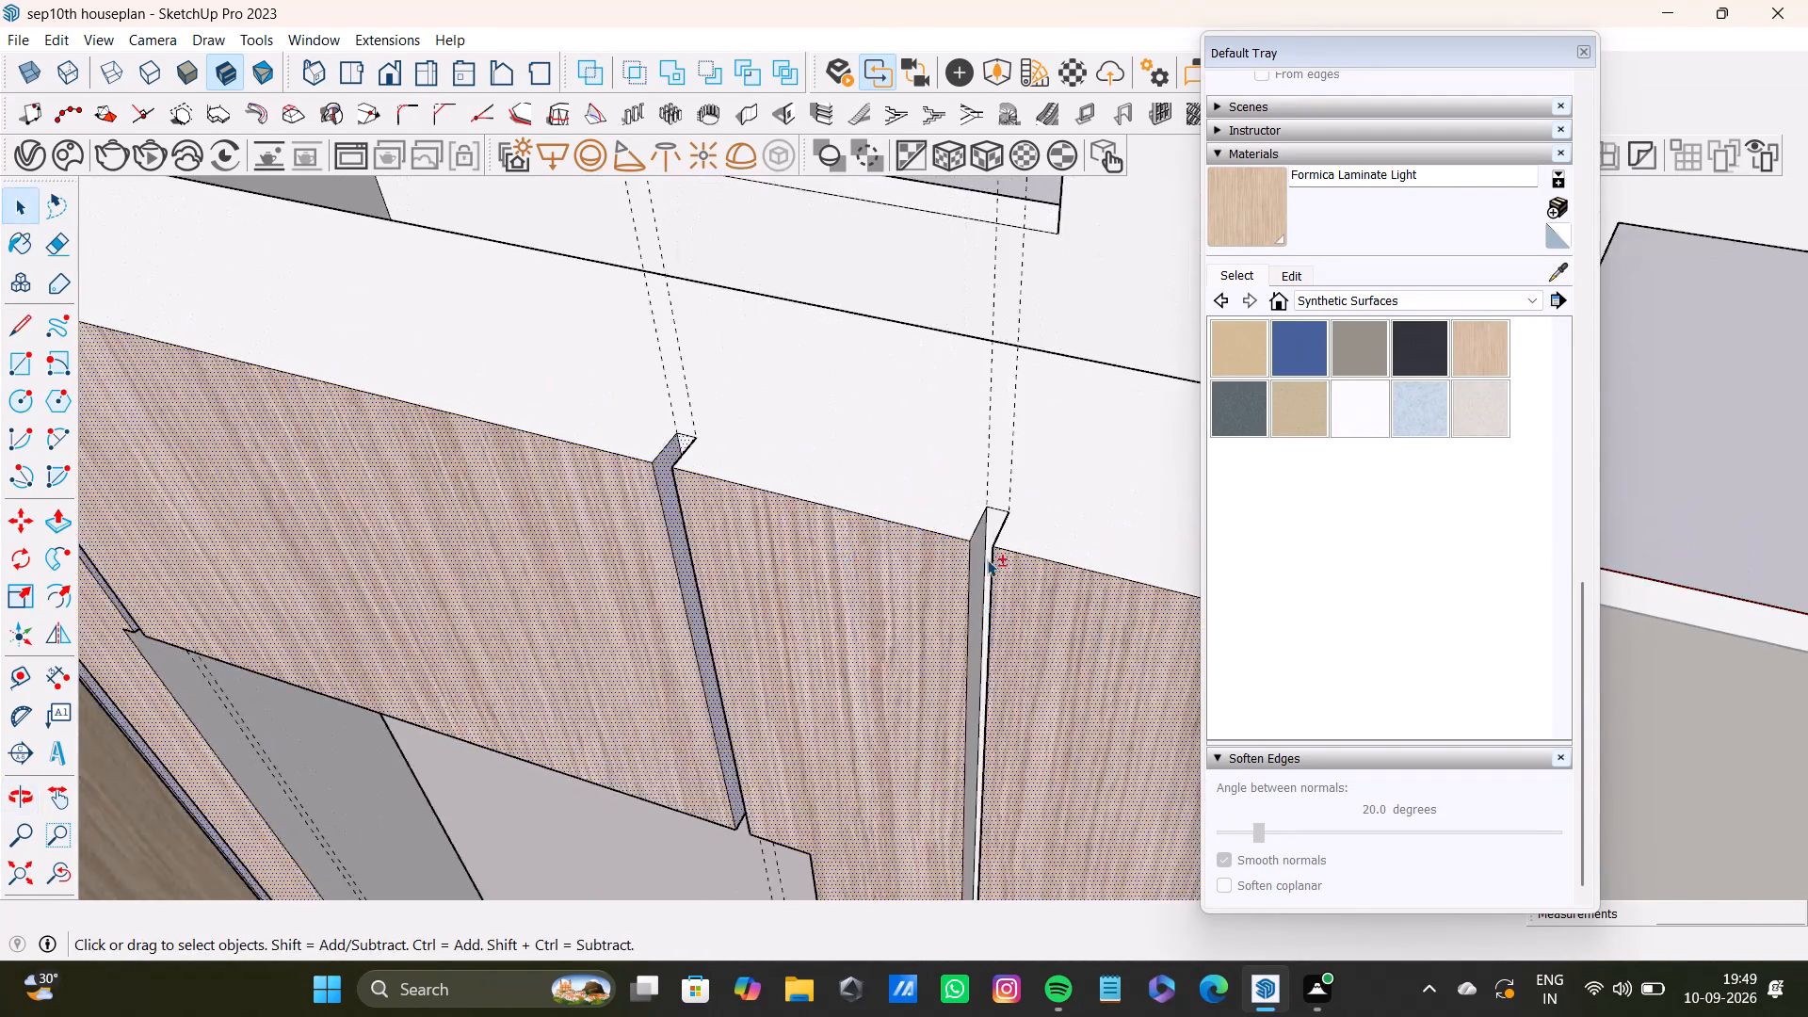
pyautogui.keyDown('shift'); pyautogui.scroll(12, 987, 559); pyautogui.keyUp('shift')
pyautogui.keyDown('shift'); pyautogui.click(949, 527); pyautogui.keyUp('shift')
pyautogui.keyDown('shift'); pyautogui.click(1009, 461); pyautogui.keyUp('shift')
pyautogui.keyDown('shift'); pyautogui.moveTo(934, 655); pyautogui.dragTo(1217, 626, button='middle'); pyautogui.keyUp('shift')
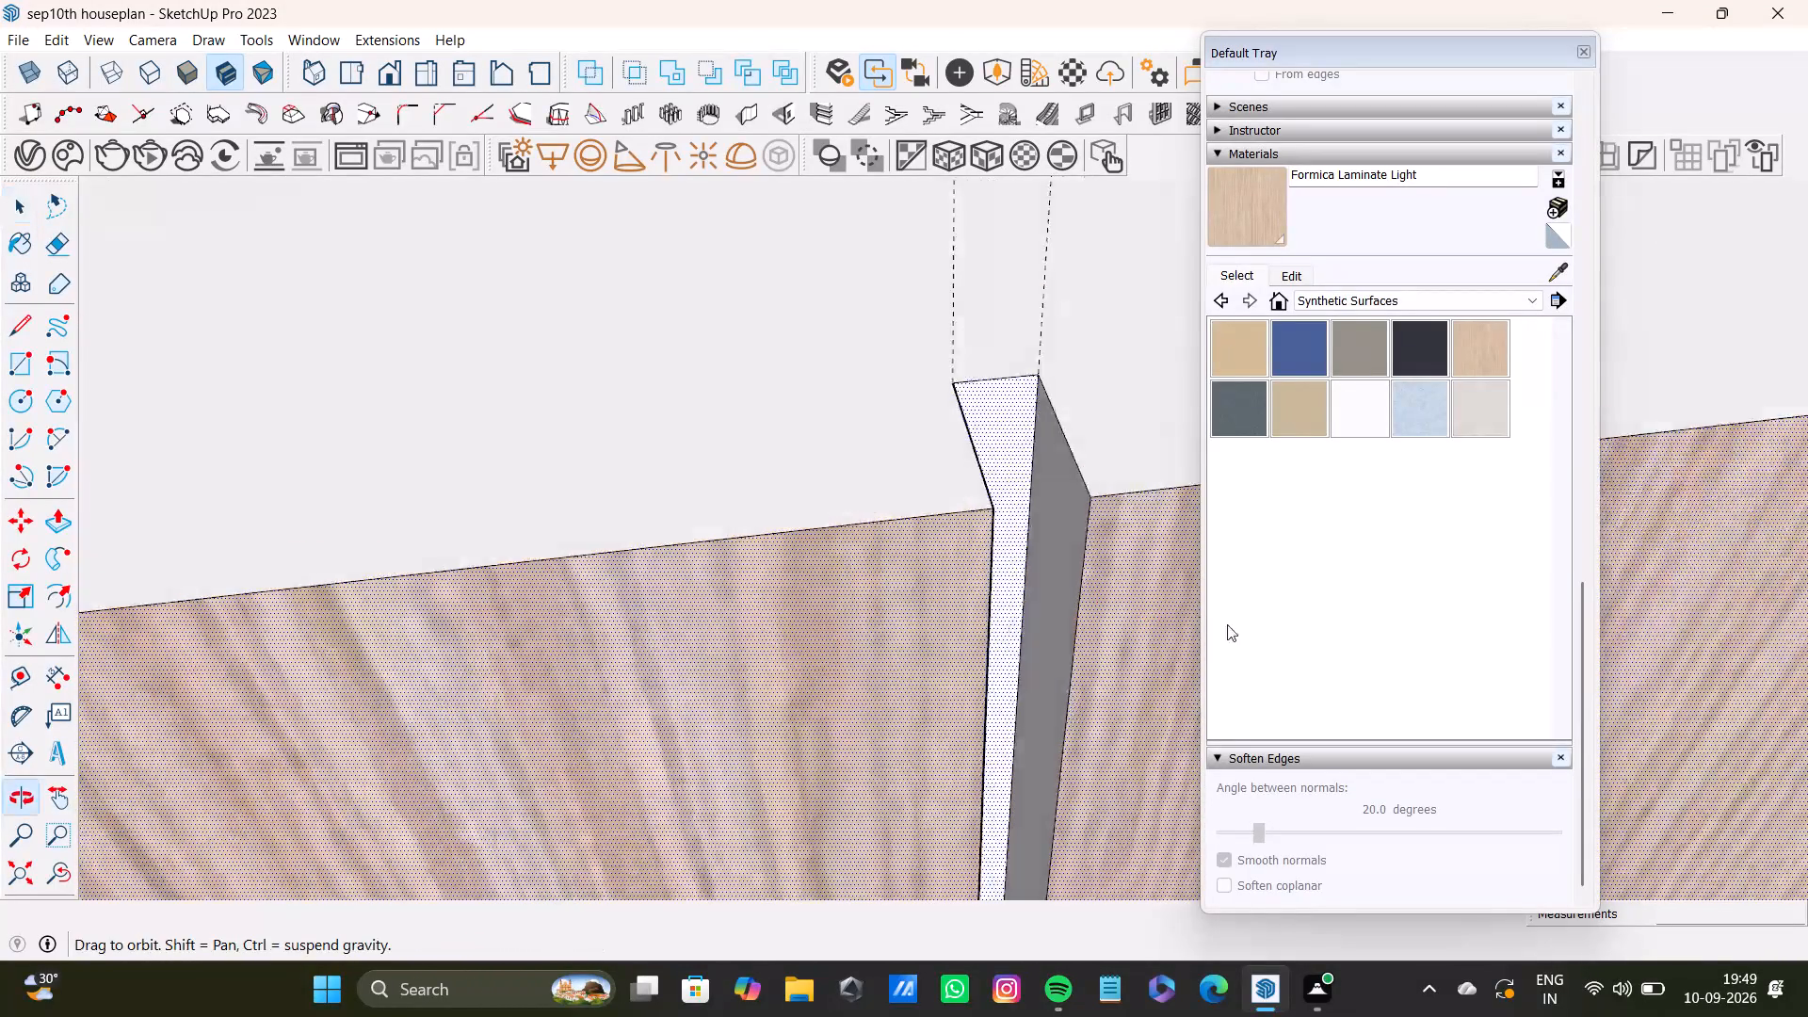
pyautogui.keyDown('shift'); pyautogui.scroll(3, 1073, 588); pyautogui.keyUp('shift')
pyautogui.keyDown('shift'); pyautogui.click(1073, 532); pyautogui.keyUp('shift')
# Switch the material library to Colors-Named and bring up its brown shades.
pyautogui.keyDown('shift'); pyautogui.scroll(-20, 1073, 532); pyautogui.keyUp('shift')
pyautogui.keyDown('shift'); pyautogui.scroll(-5, 1073, 532); pyautogui.keyUp('shift')
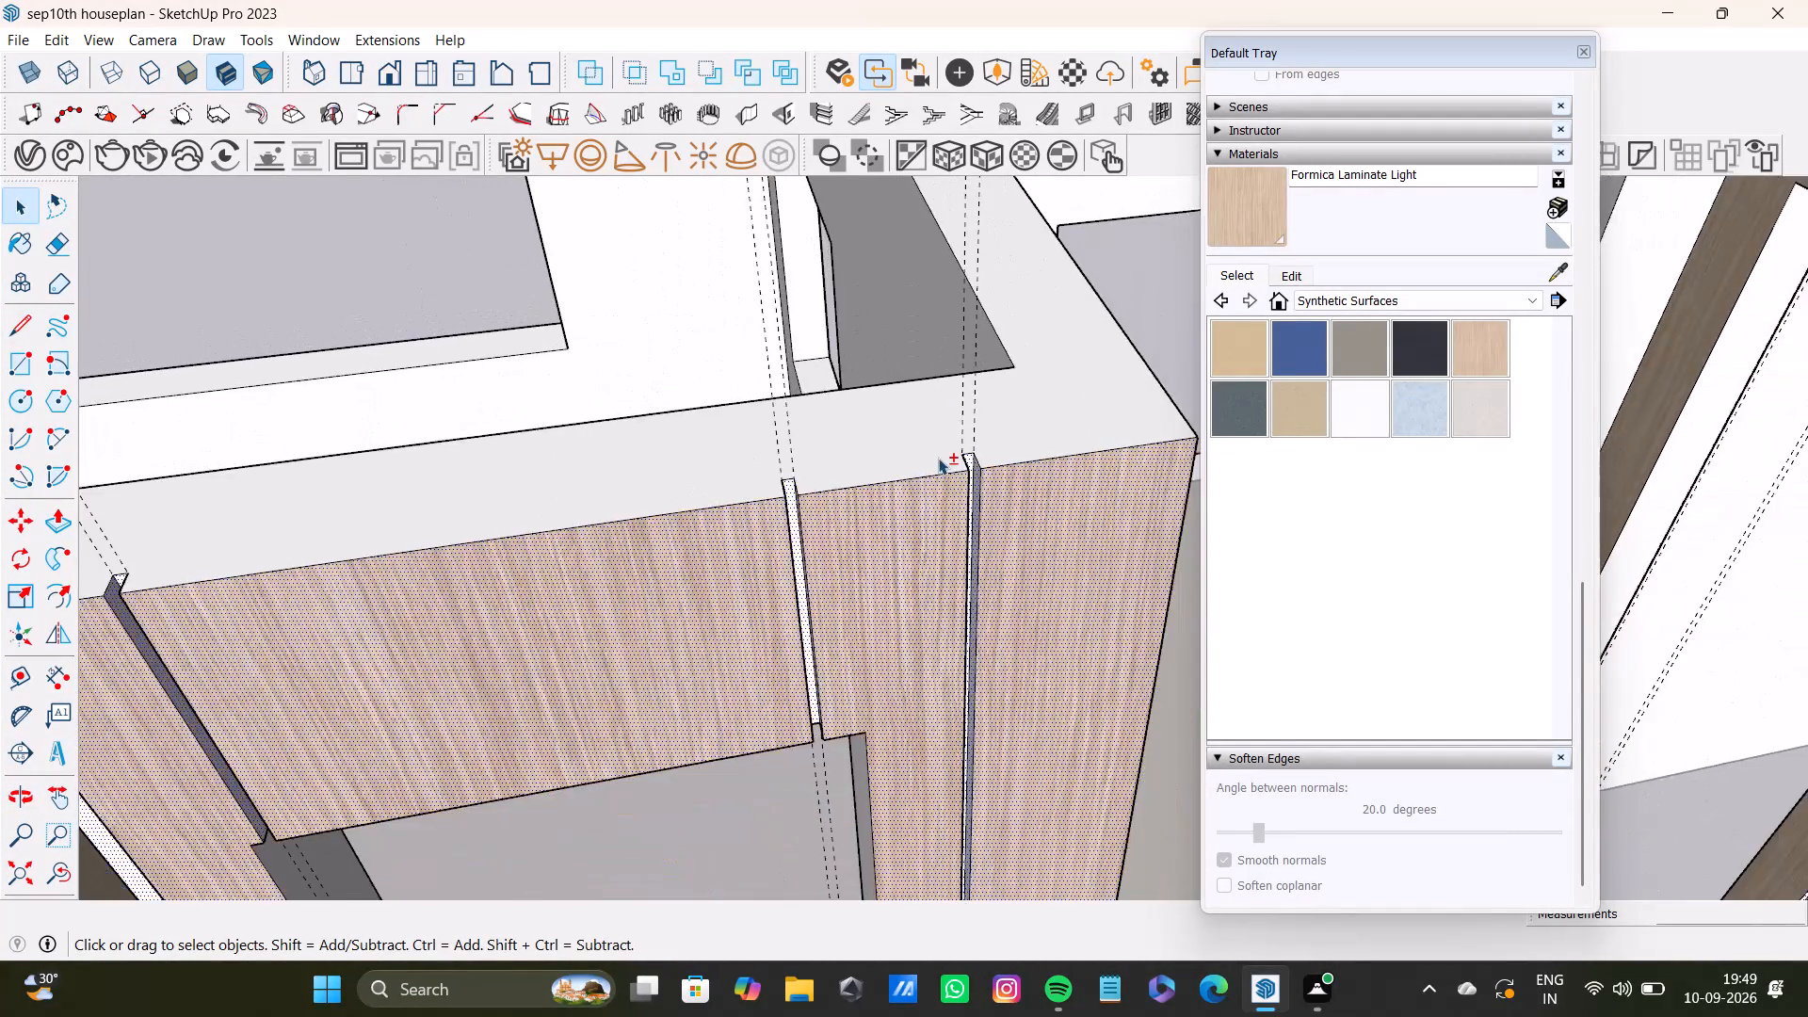
pyautogui.keyDown('shift'); pyautogui.scroll(-9, 938, 458); pyautogui.keyUp('shift')
pyautogui.keyDown('shift'); pyautogui.moveTo(1025, 476); pyautogui.dragTo(740, 567, button='middle'); pyautogui.keyUp('shift')
pyautogui.keyDown('shift'); pyautogui.scroll(-10, 754, 563); pyautogui.keyUp('shift')
pyautogui.keyDown('shift'); pyautogui.moveTo(829, 559); pyautogui.dragTo(911, 536, button='middle'); pyautogui.keyUp('shift')
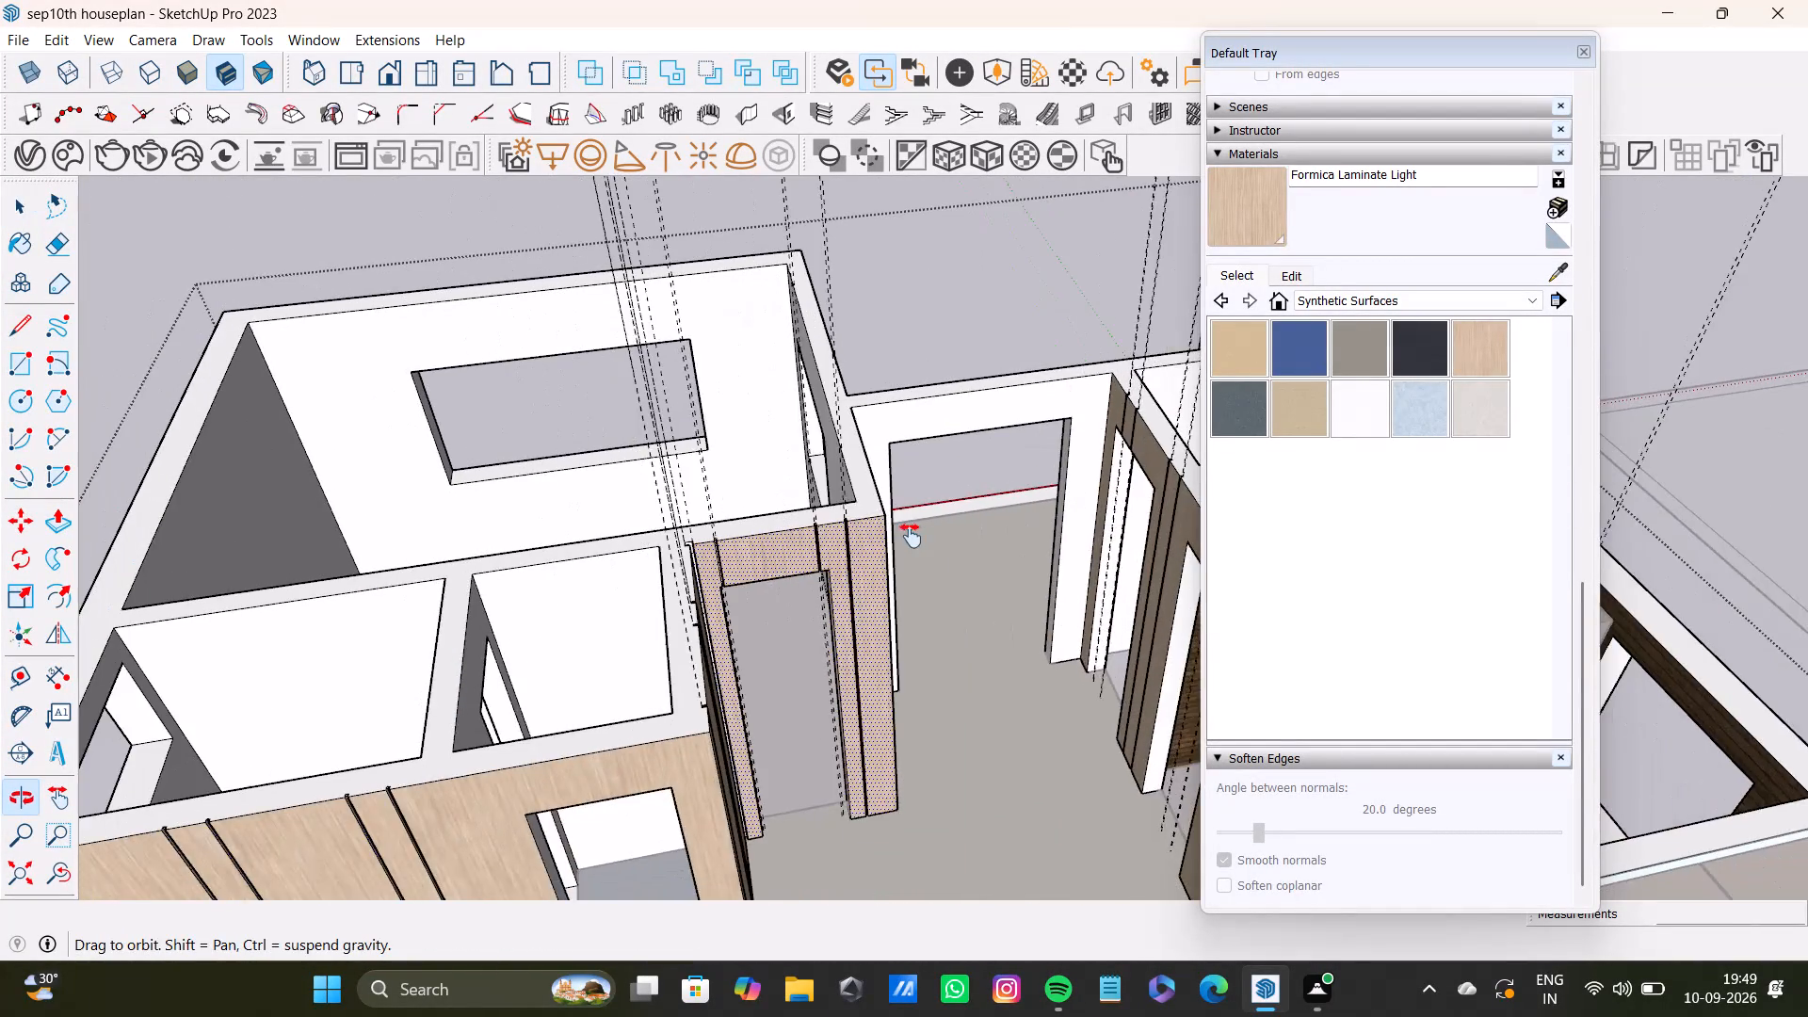
pyautogui.keyDown('shift'); pyautogui.moveTo(911, 536); pyautogui.dragTo(957, 568, button='middle'); pyautogui.keyUp('shift')
pyautogui.click(1340, 299)
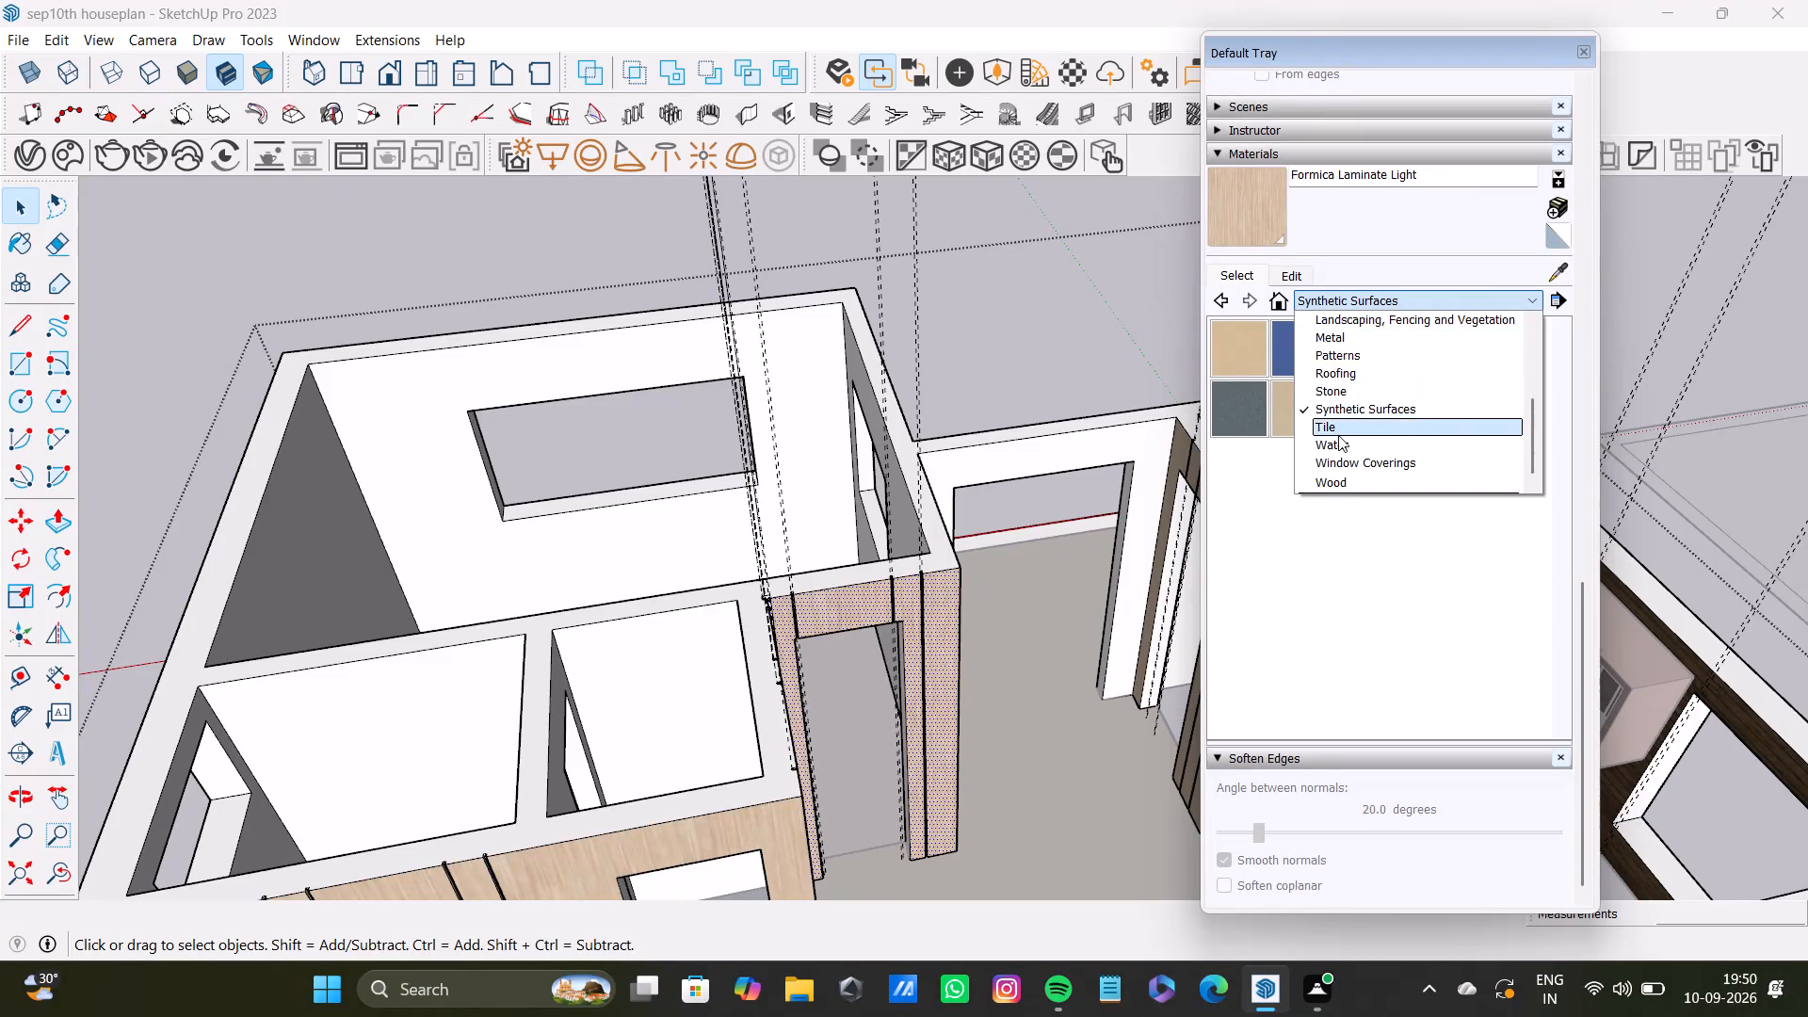
pyautogui.scroll(2, 1338, 435)
pyautogui.click(1366, 402)
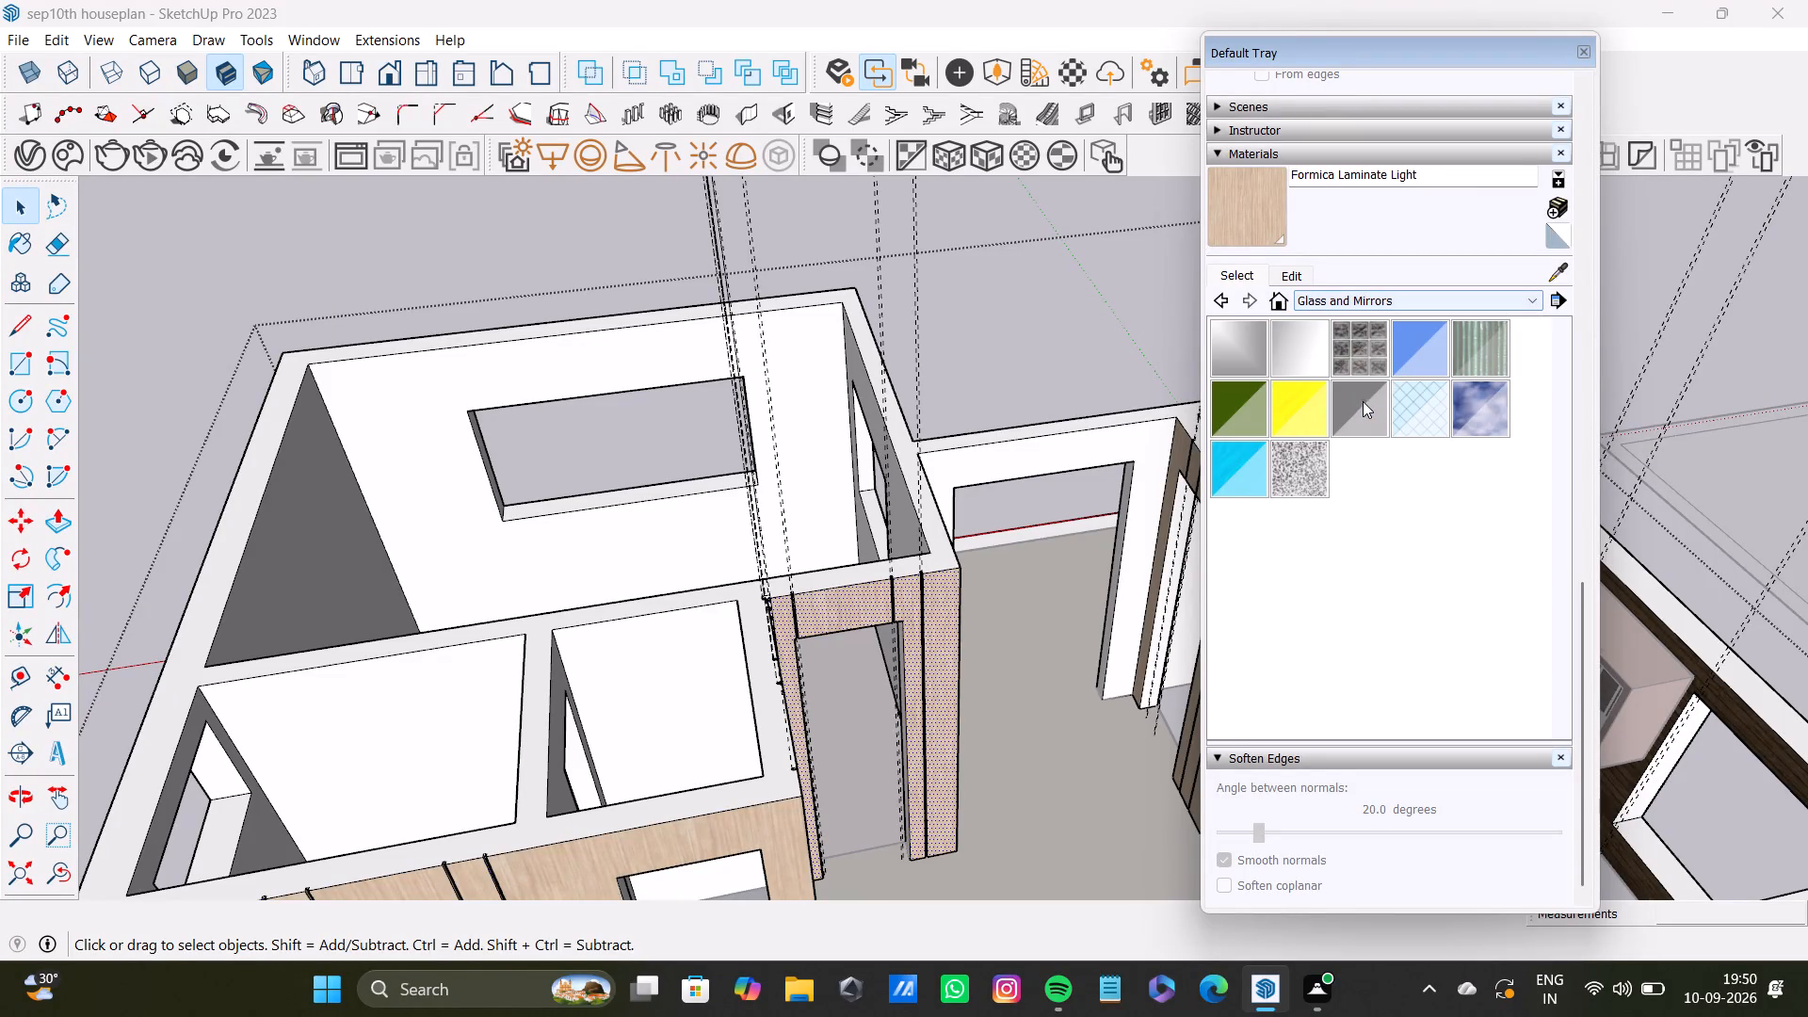
pyautogui.click(1358, 303)
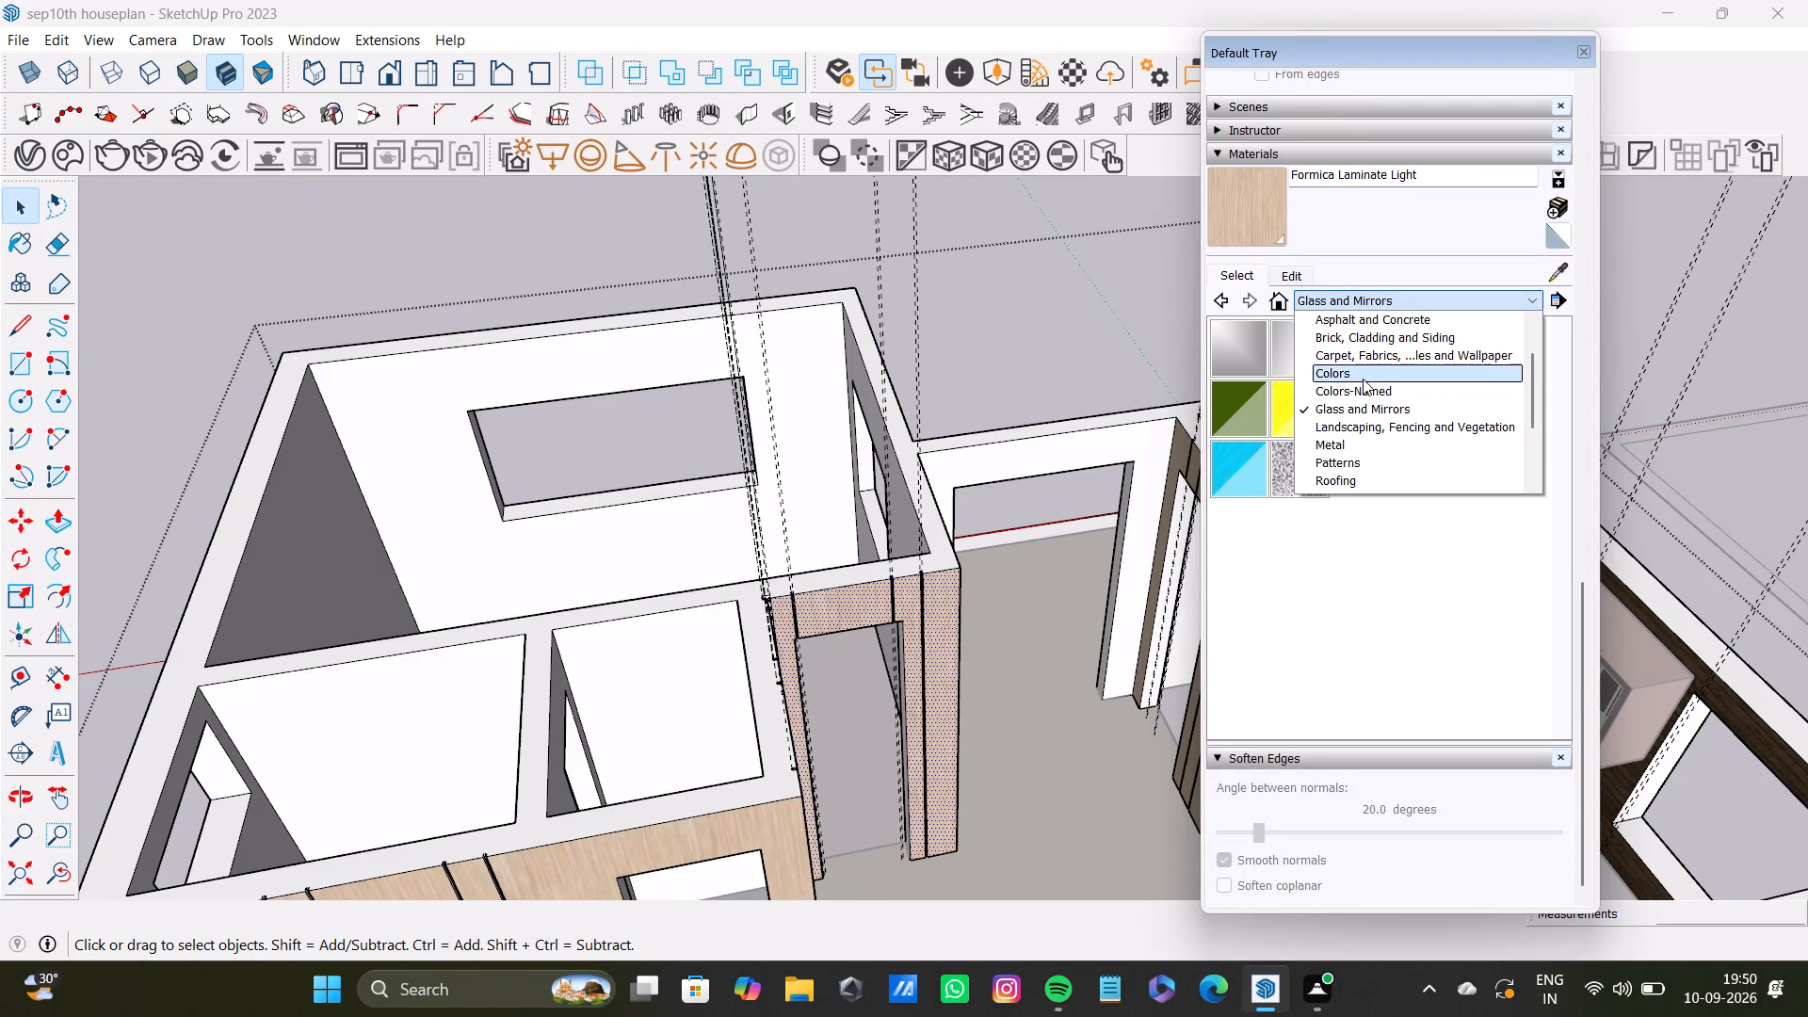
pyautogui.click(1364, 385)
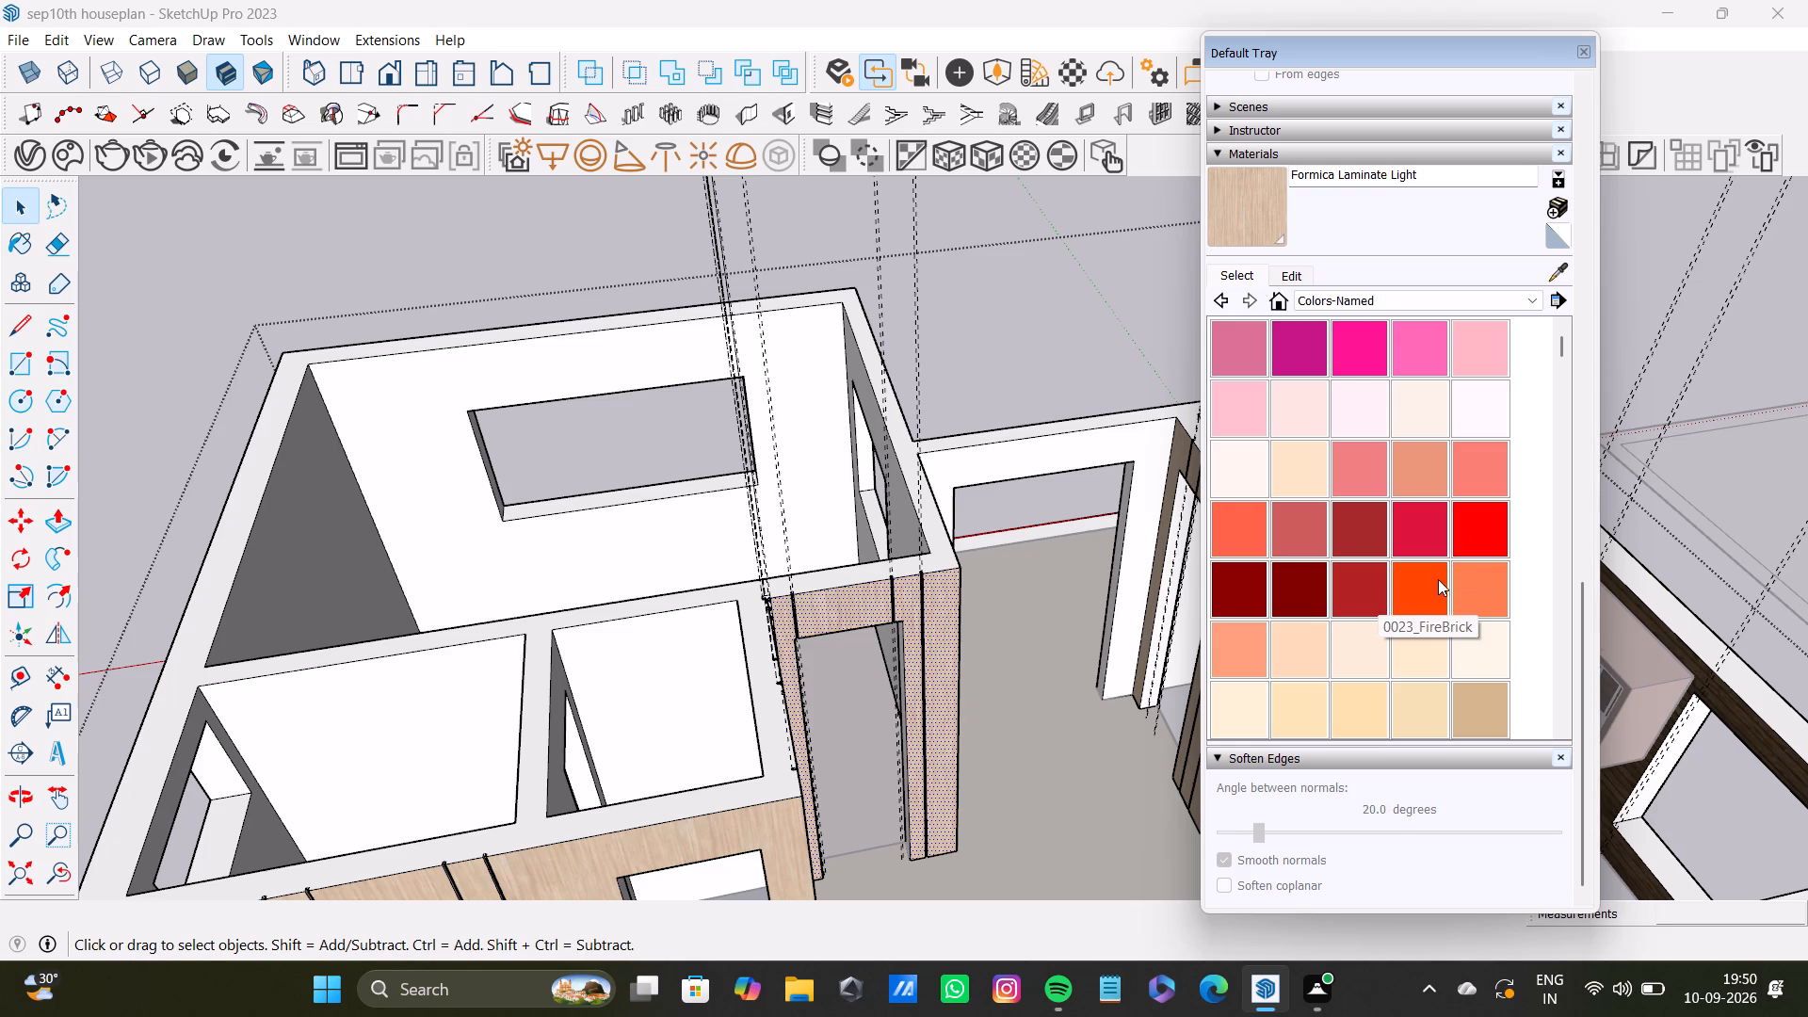
pyautogui.scroll(-6, 1441, 612)
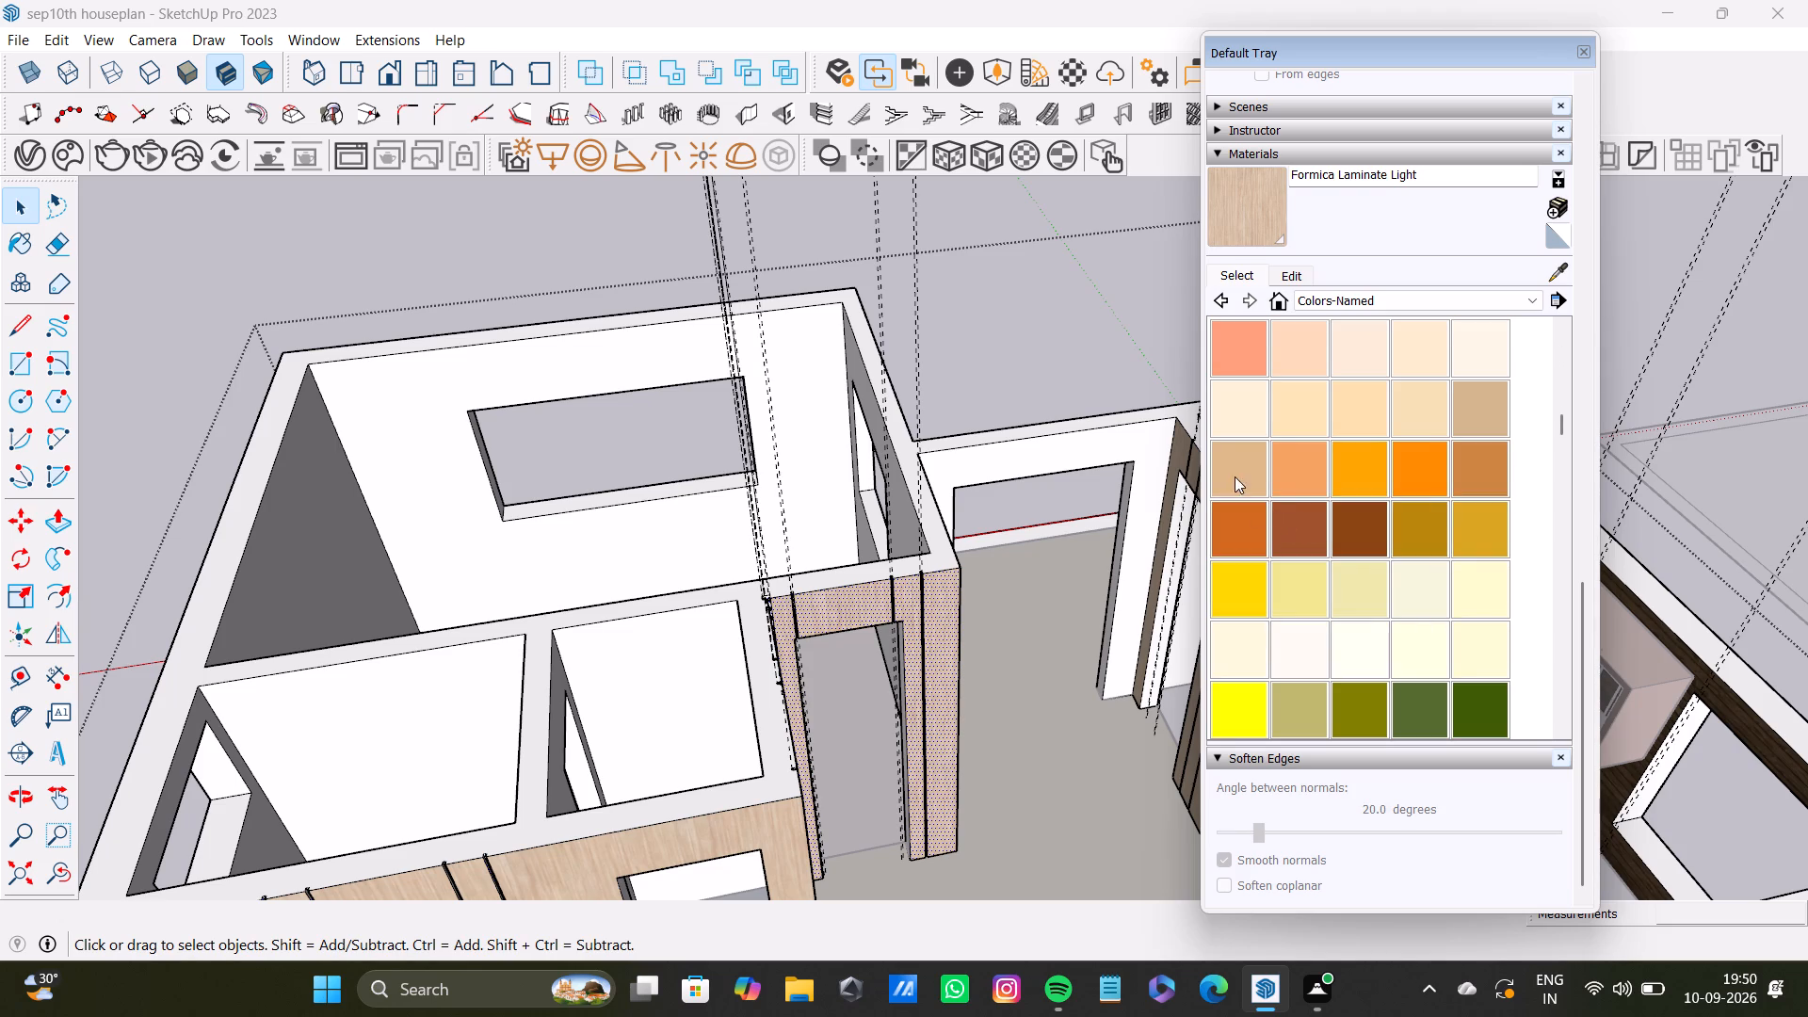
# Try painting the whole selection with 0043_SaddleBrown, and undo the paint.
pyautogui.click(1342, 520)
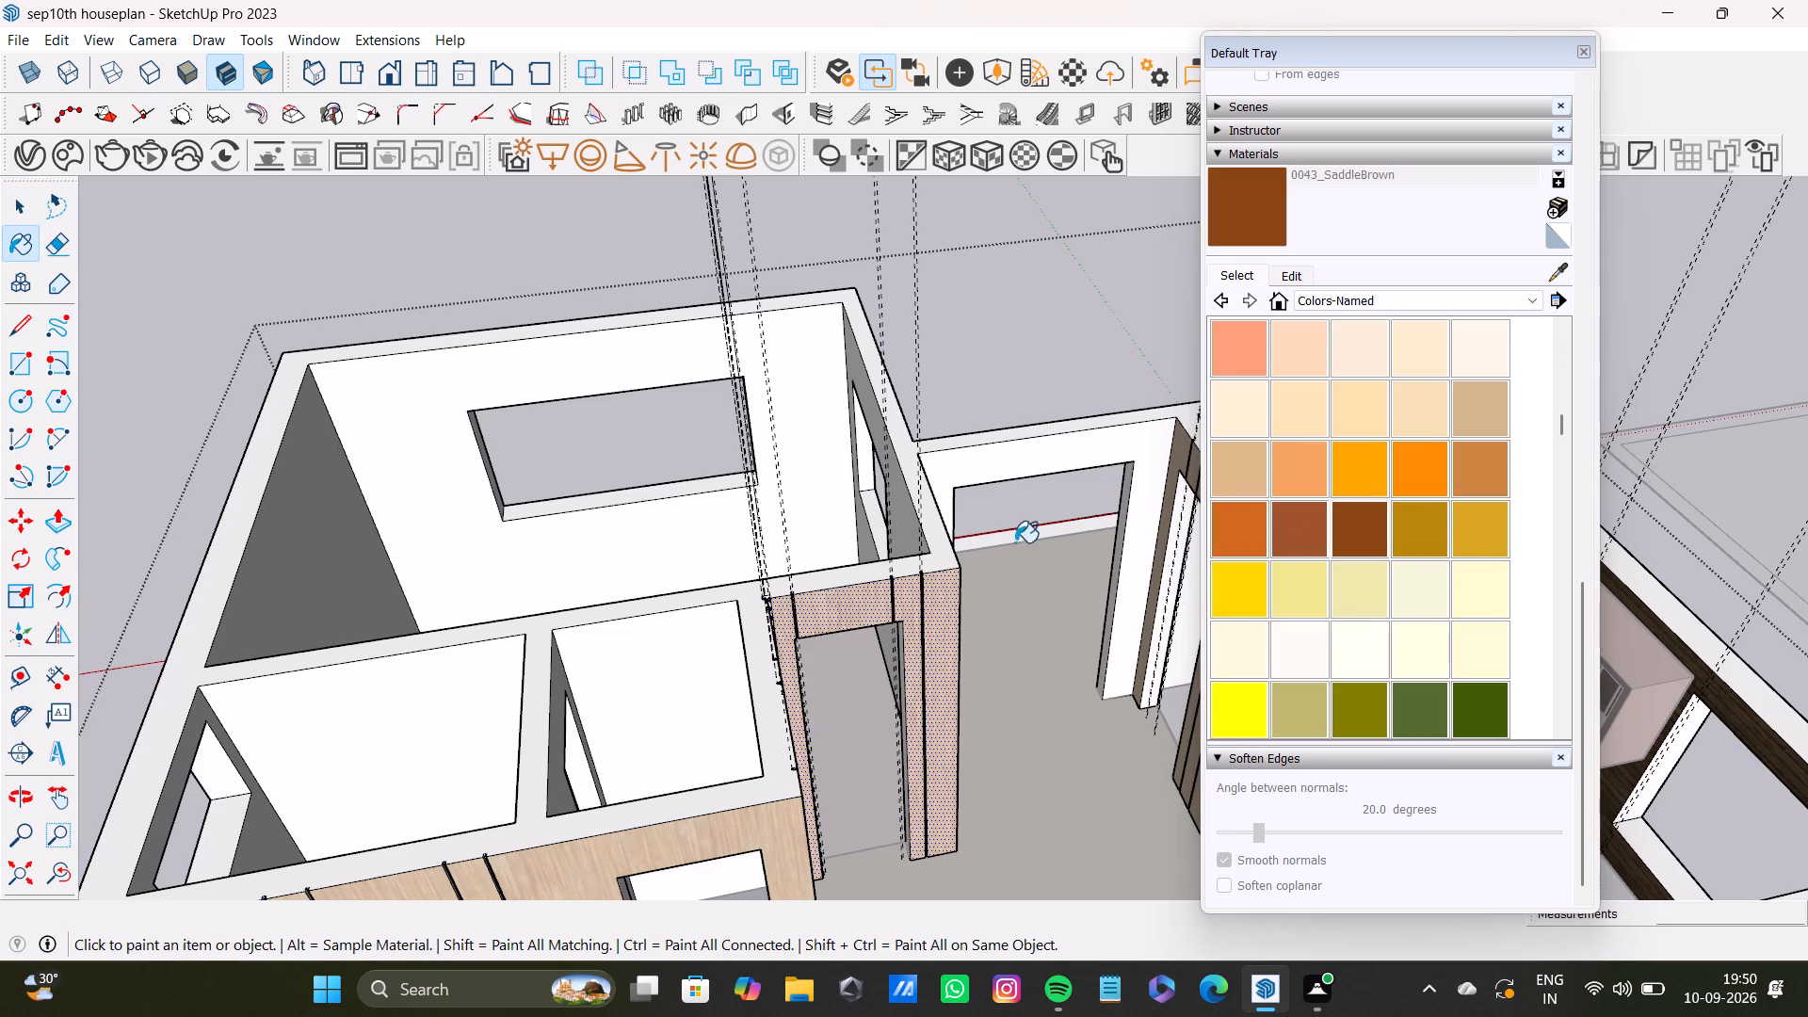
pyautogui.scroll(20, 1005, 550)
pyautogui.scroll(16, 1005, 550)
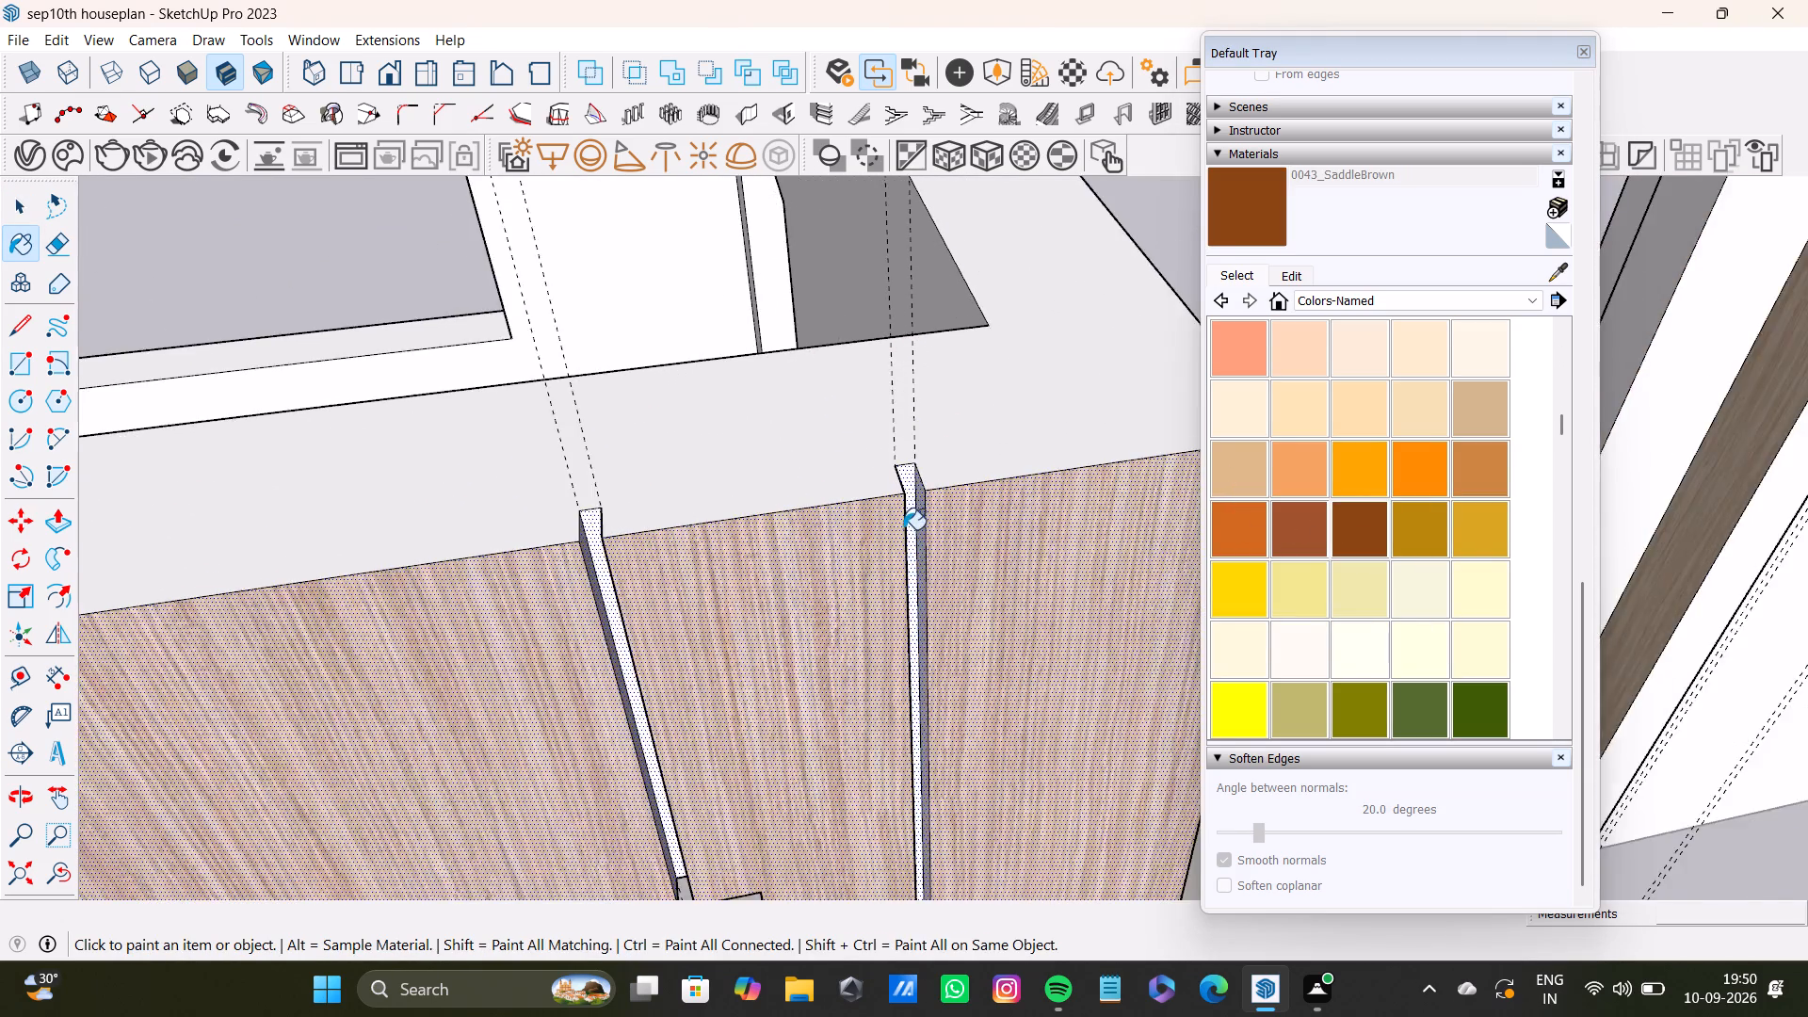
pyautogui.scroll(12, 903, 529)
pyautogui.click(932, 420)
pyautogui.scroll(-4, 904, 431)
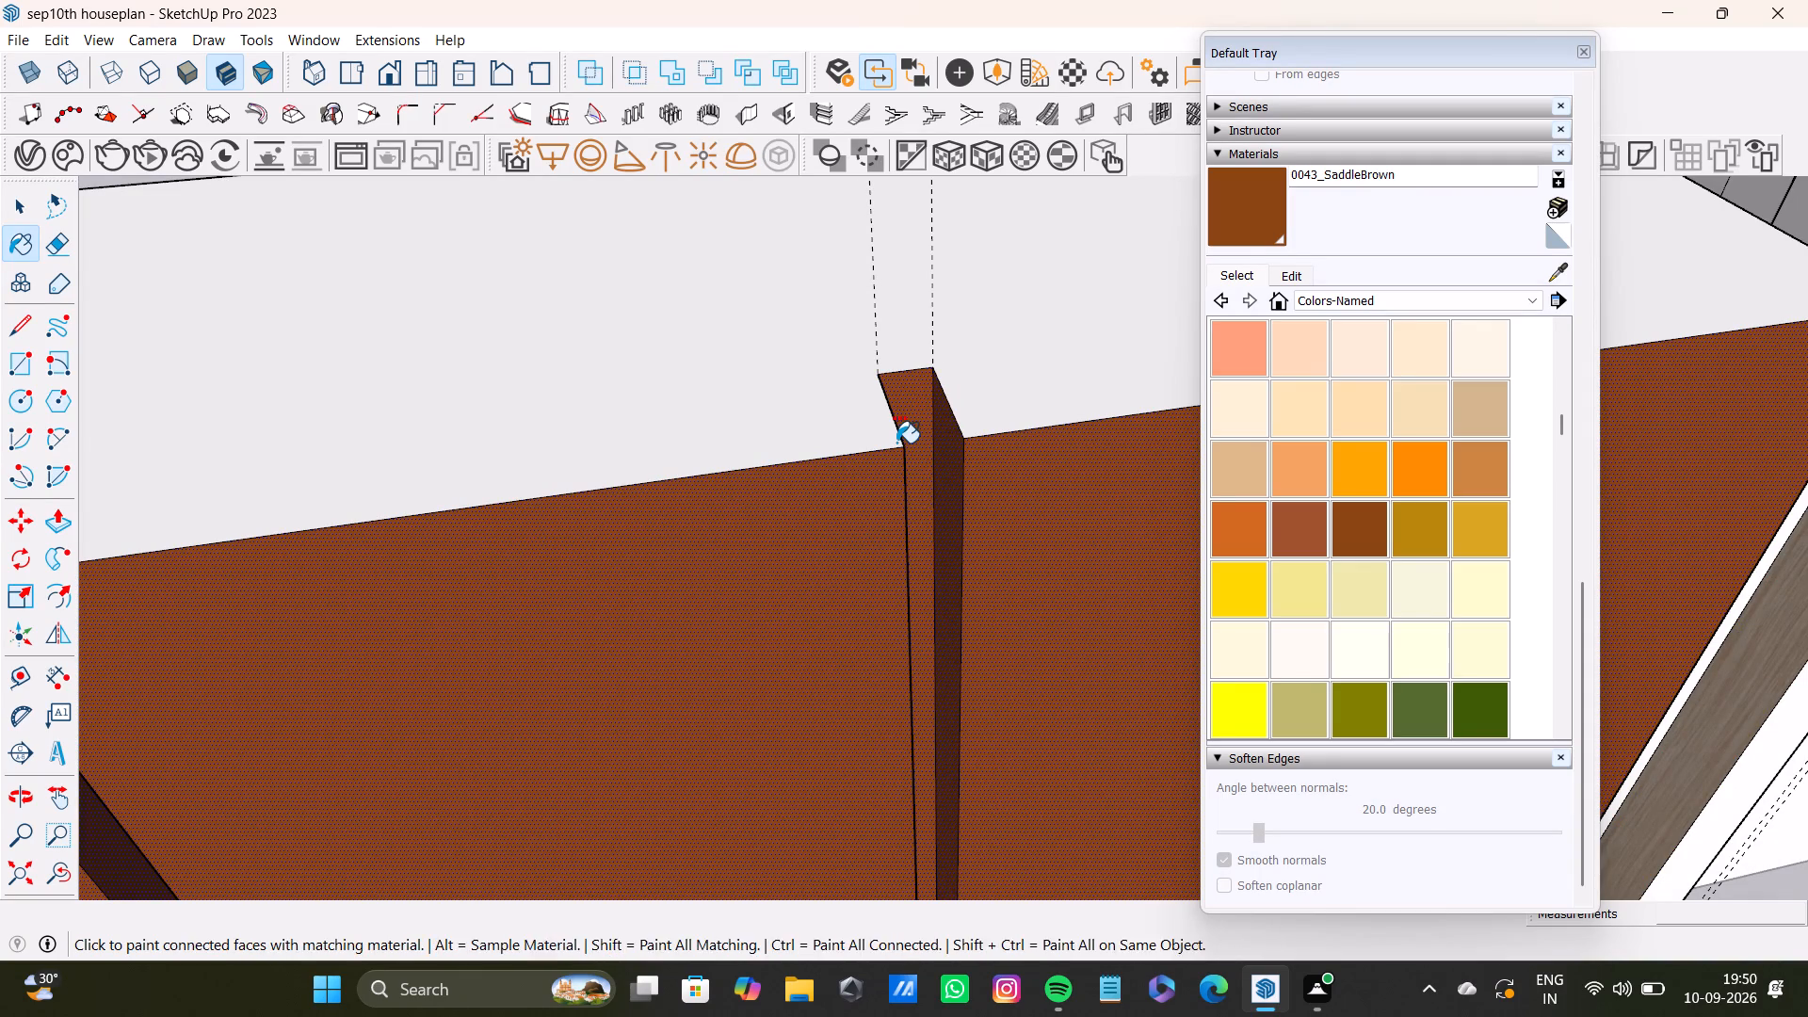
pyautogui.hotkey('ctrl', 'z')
# Remove the four wood panel faces of the doorway wall from the selection, keeping its groove faces selected.
pyautogui.press('space')
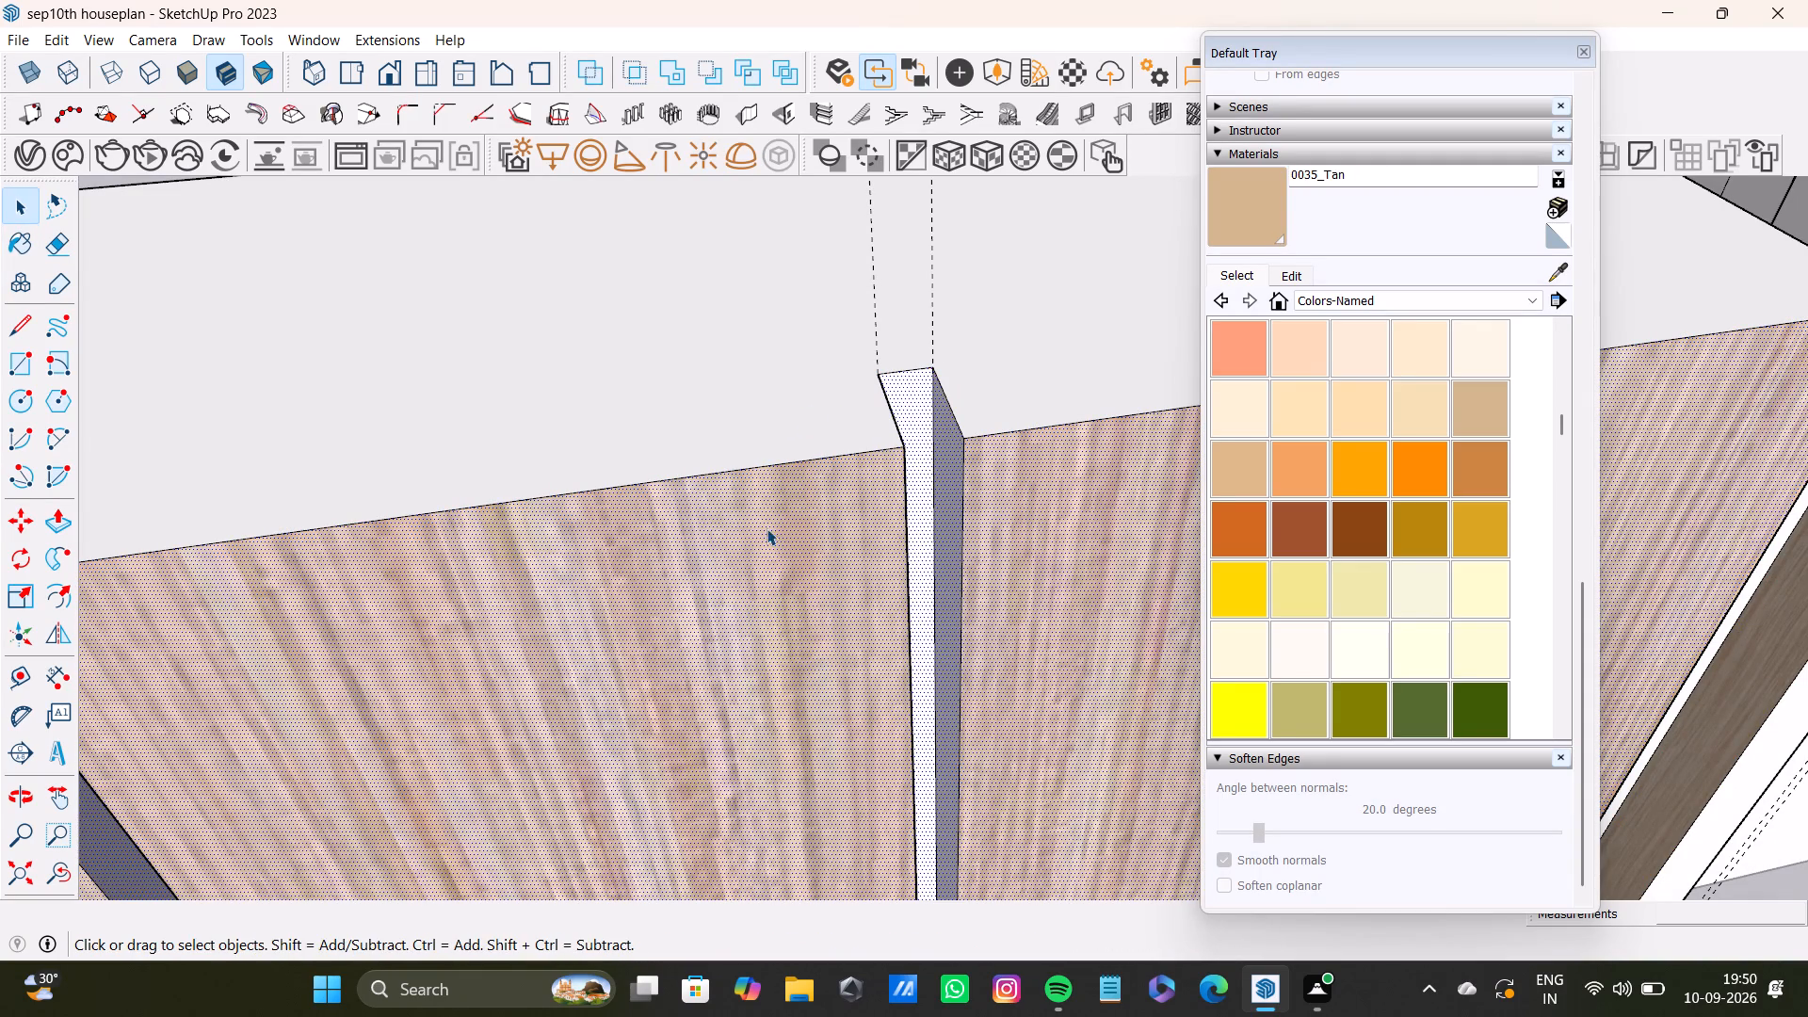
pyautogui.keyDown('ctrl'); pyautogui.click(776, 573); pyautogui.keyUp('ctrl')
pyautogui.keyDown('shift'); pyautogui.scroll(-2, 776, 573); pyautogui.keyUp('shift')
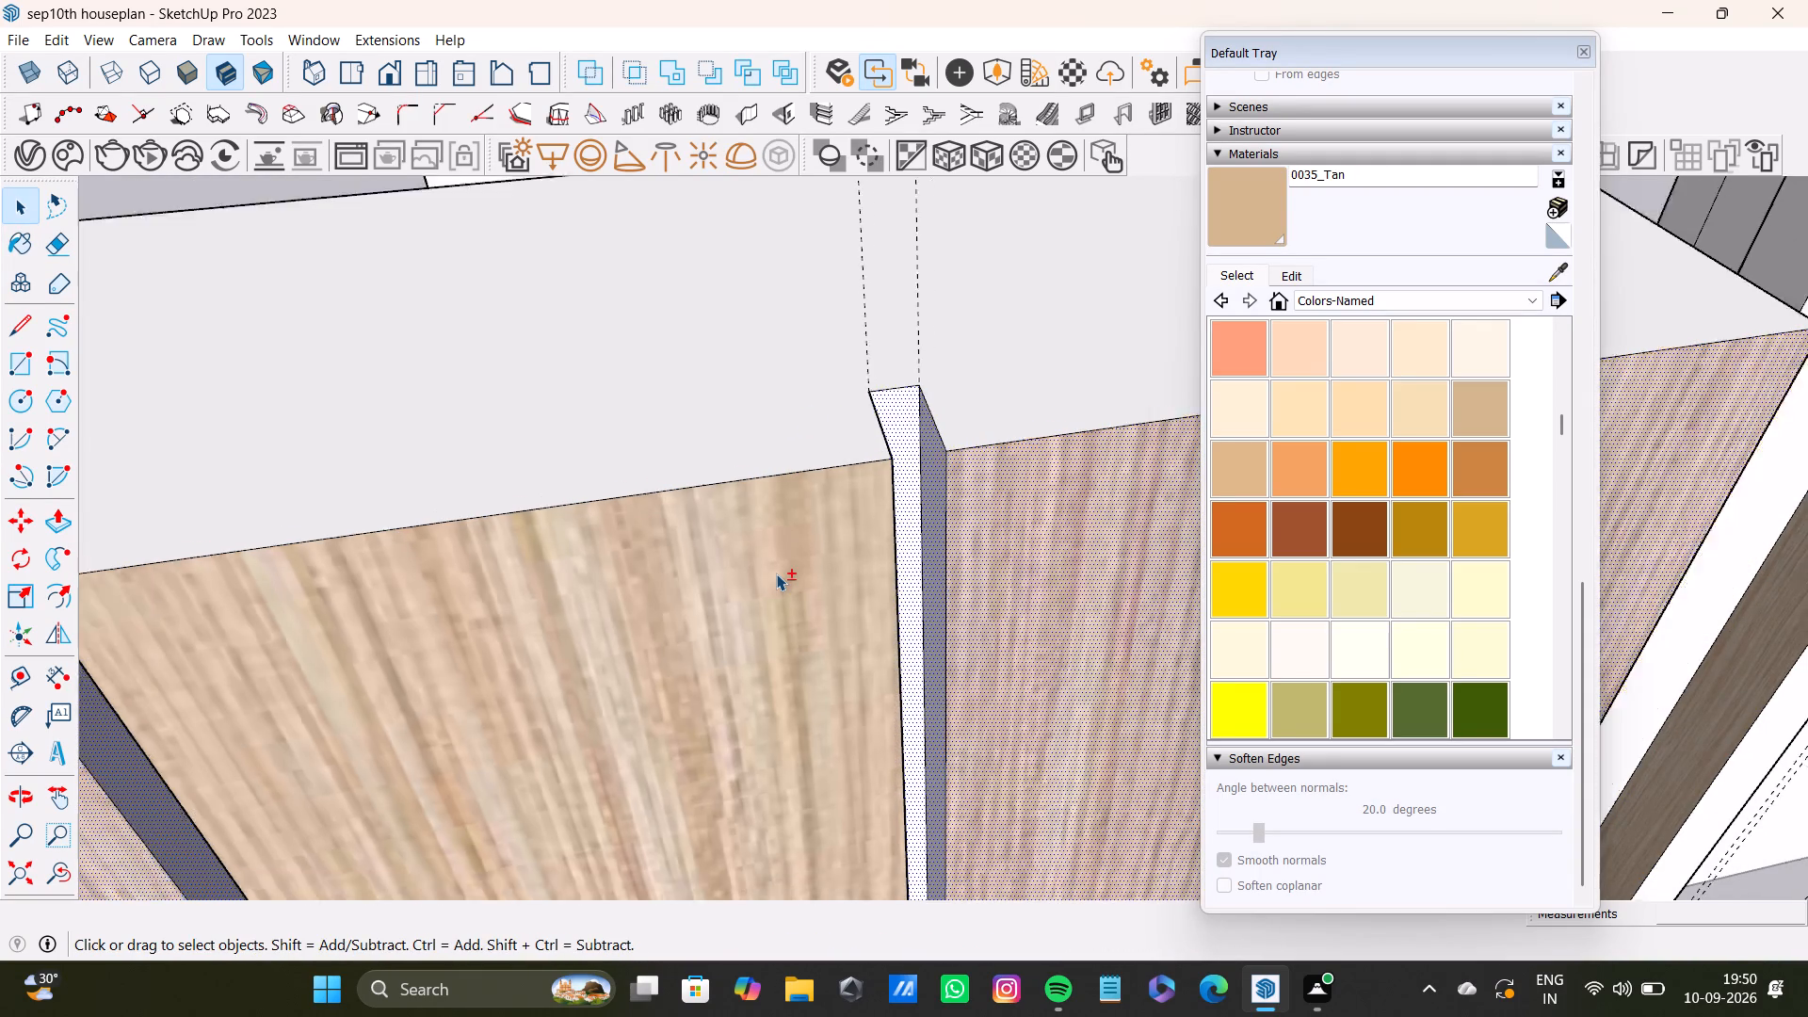
pyautogui.keyDown('shift'); pyautogui.scroll(-6, 776, 573); pyautogui.keyUp('shift')
pyautogui.keyDown('shift'); pyautogui.click(982, 585); pyautogui.keyUp('shift')
pyautogui.keyDown('shift'); pyautogui.click(333, 685); pyautogui.keyUp('shift')
pyautogui.keyDown('shift'); pyautogui.scroll(-4, 346, 670); pyautogui.keyUp('shift')
pyautogui.keyDown('shift'); pyautogui.moveTo(298, 660); pyautogui.dragTo(927, 435, button='middle'); pyautogui.keyUp('shift')
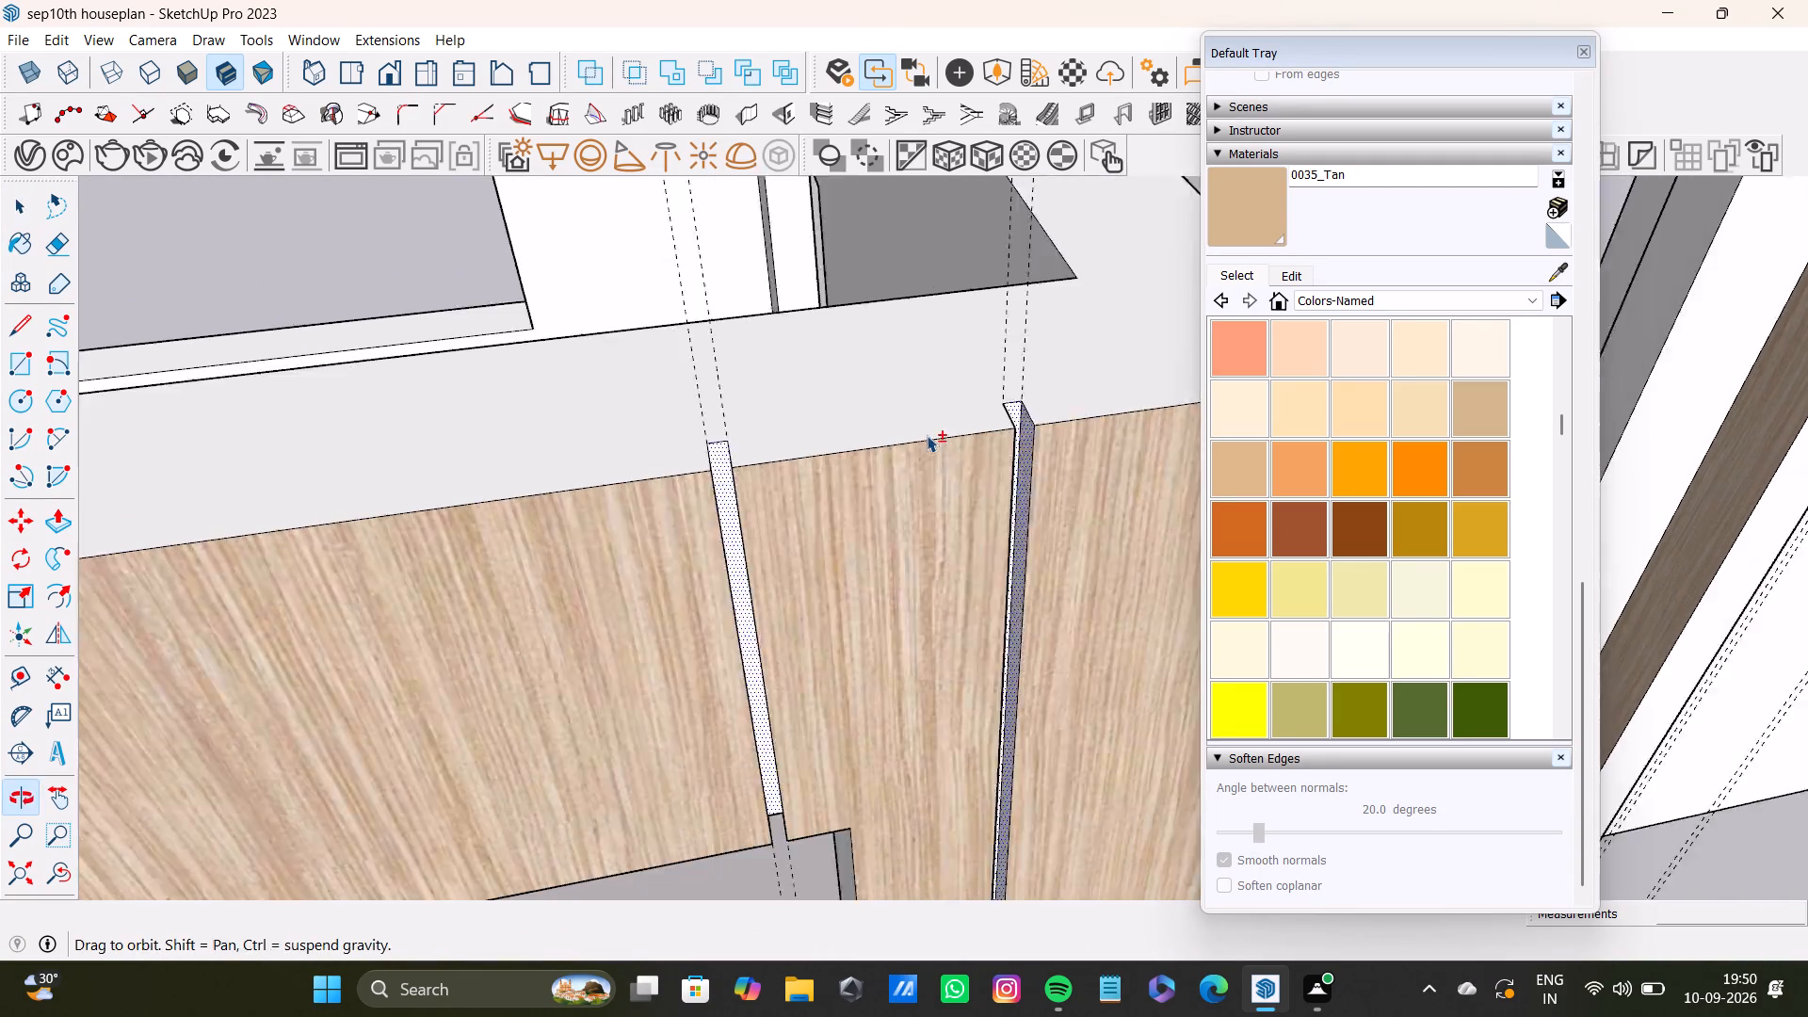
pyautogui.keyDown('shift'); pyautogui.moveTo(927, 435); pyautogui.dragTo(914, 439, button='middle'); pyautogui.keyUp('shift')
pyautogui.keyDown('shift'); pyautogui.scroll(-9, 385, 592); pyautogui.keyUp('shift')
pyautogui.keyDown('shift'); pyautogui.moveTo(382, 597); pyautogui.dragTo(623, 486, button='middle'); pyautogui.keyUp('shift')
pyautogui.keyDown('shift'); pyautogui.click(395, 534); pyautogui.keyUp('shift')
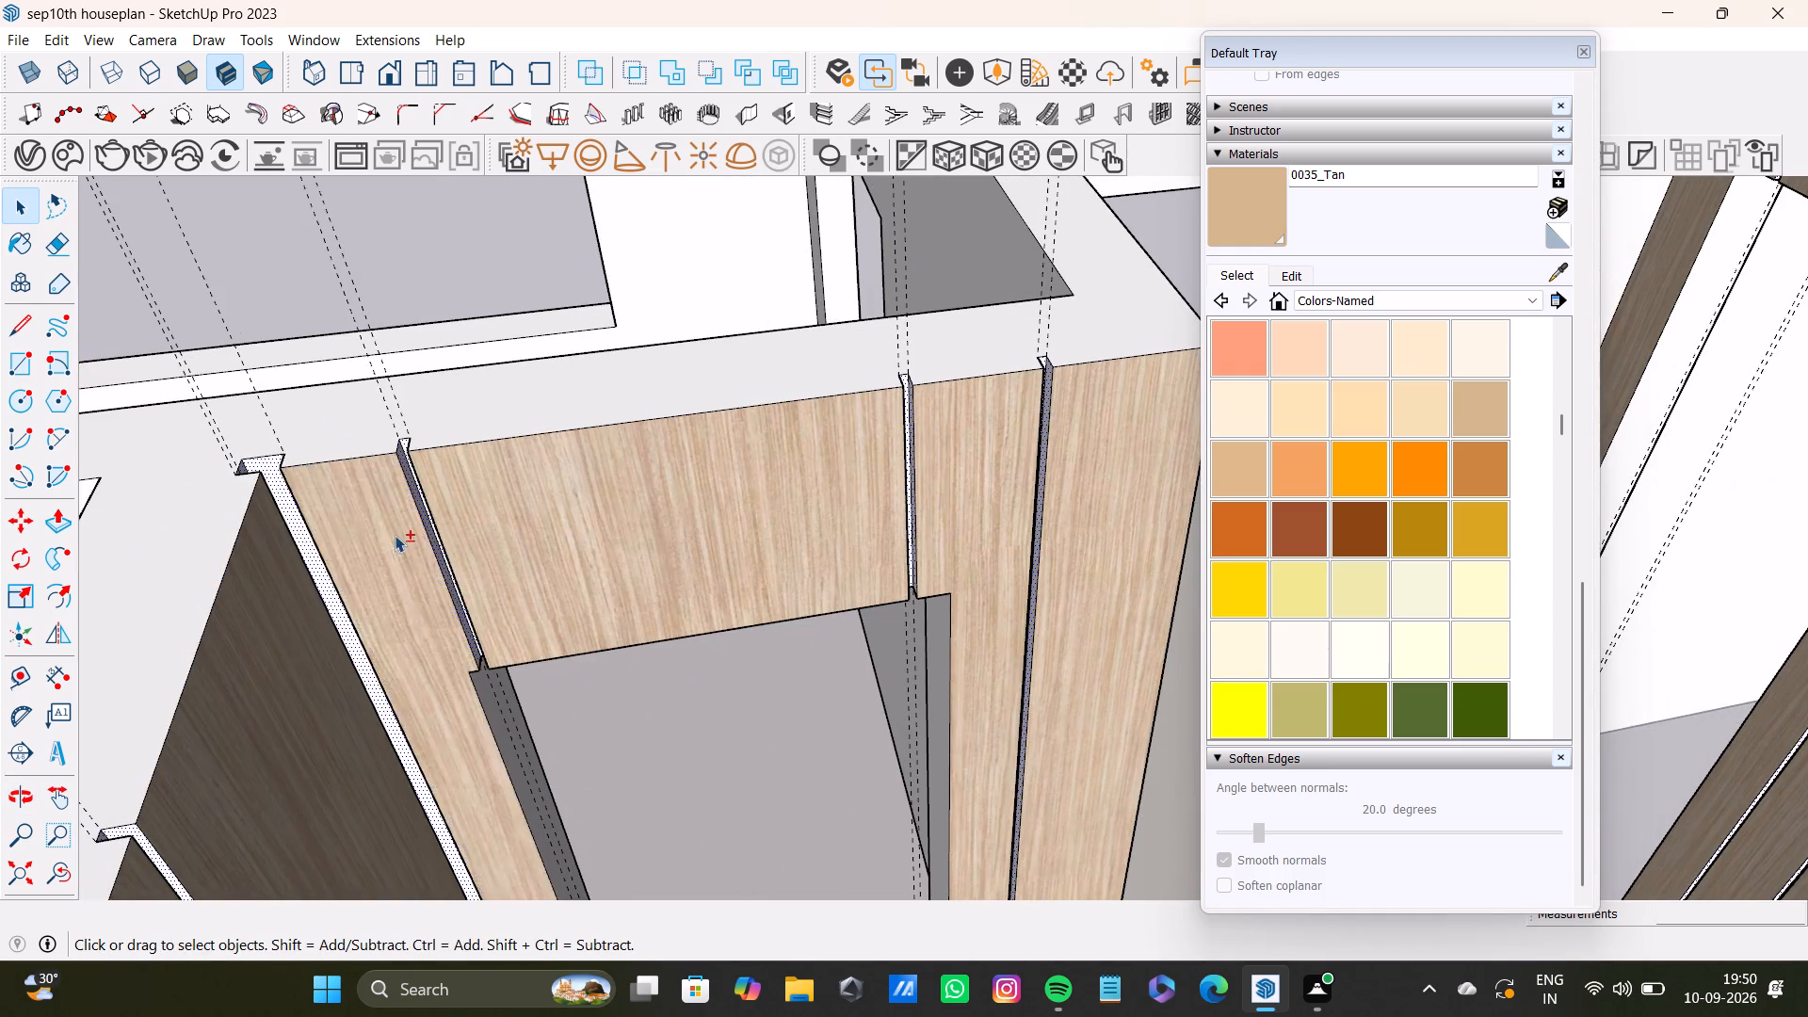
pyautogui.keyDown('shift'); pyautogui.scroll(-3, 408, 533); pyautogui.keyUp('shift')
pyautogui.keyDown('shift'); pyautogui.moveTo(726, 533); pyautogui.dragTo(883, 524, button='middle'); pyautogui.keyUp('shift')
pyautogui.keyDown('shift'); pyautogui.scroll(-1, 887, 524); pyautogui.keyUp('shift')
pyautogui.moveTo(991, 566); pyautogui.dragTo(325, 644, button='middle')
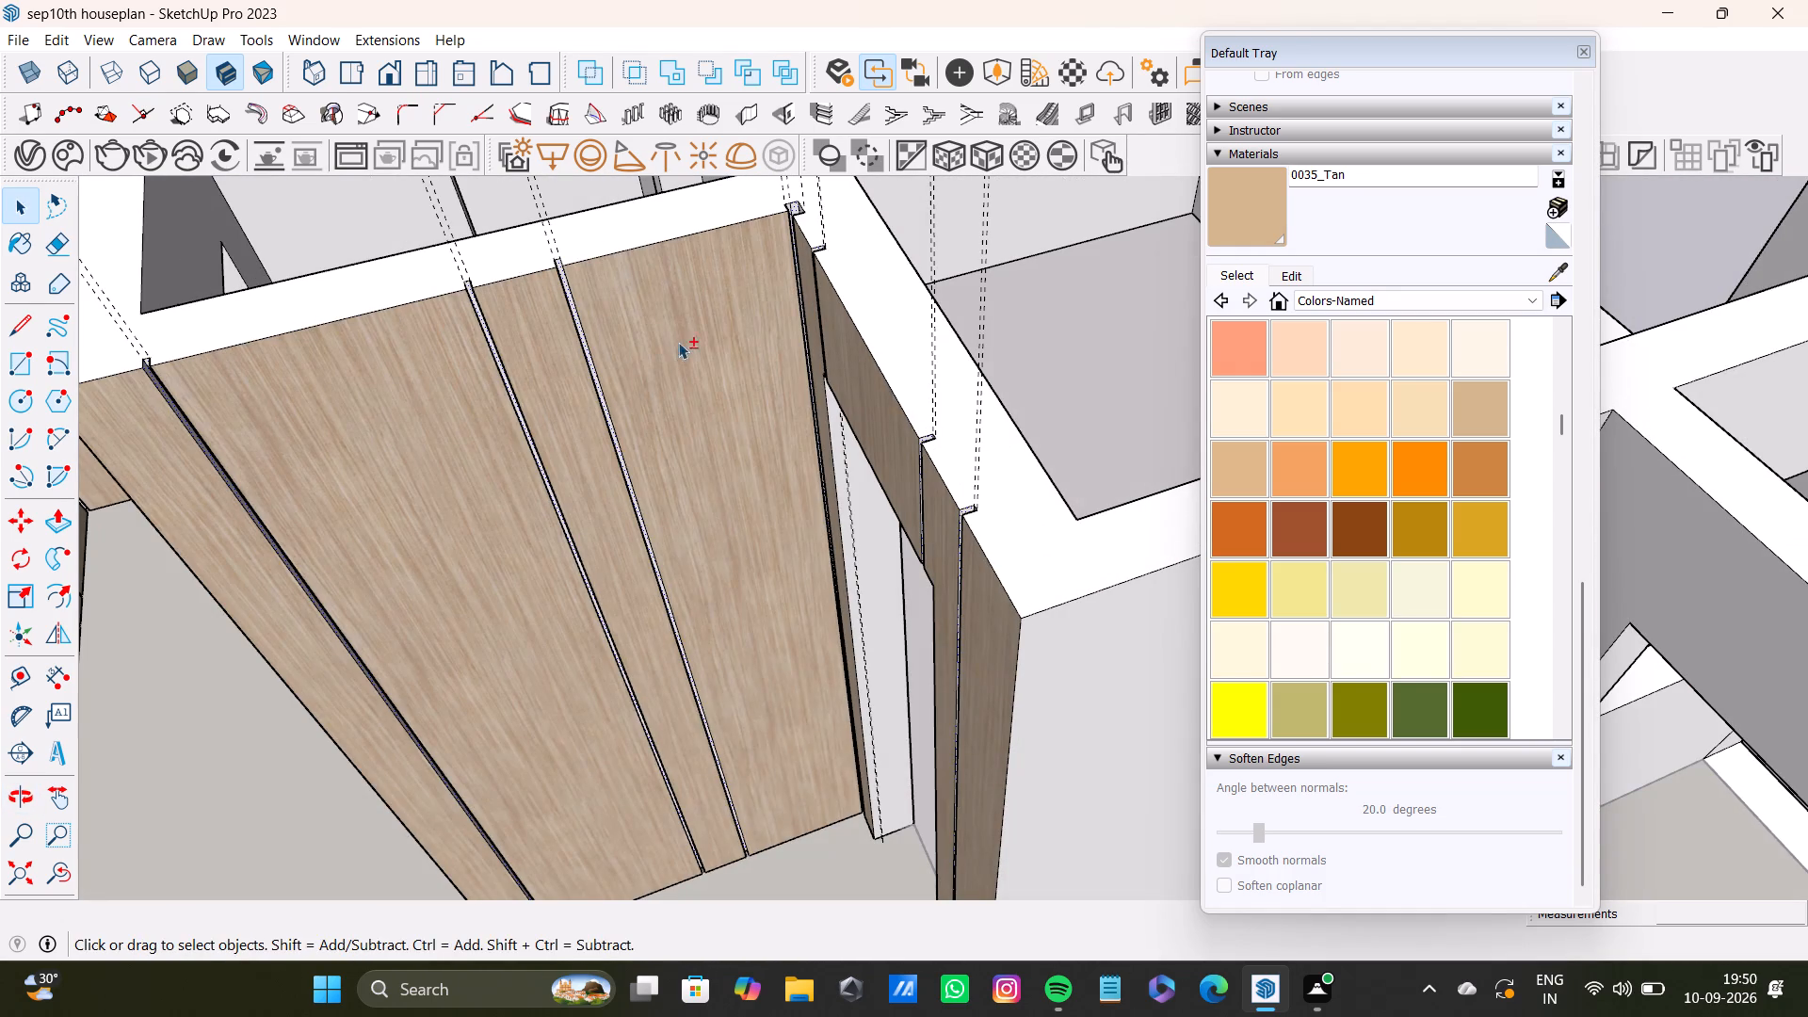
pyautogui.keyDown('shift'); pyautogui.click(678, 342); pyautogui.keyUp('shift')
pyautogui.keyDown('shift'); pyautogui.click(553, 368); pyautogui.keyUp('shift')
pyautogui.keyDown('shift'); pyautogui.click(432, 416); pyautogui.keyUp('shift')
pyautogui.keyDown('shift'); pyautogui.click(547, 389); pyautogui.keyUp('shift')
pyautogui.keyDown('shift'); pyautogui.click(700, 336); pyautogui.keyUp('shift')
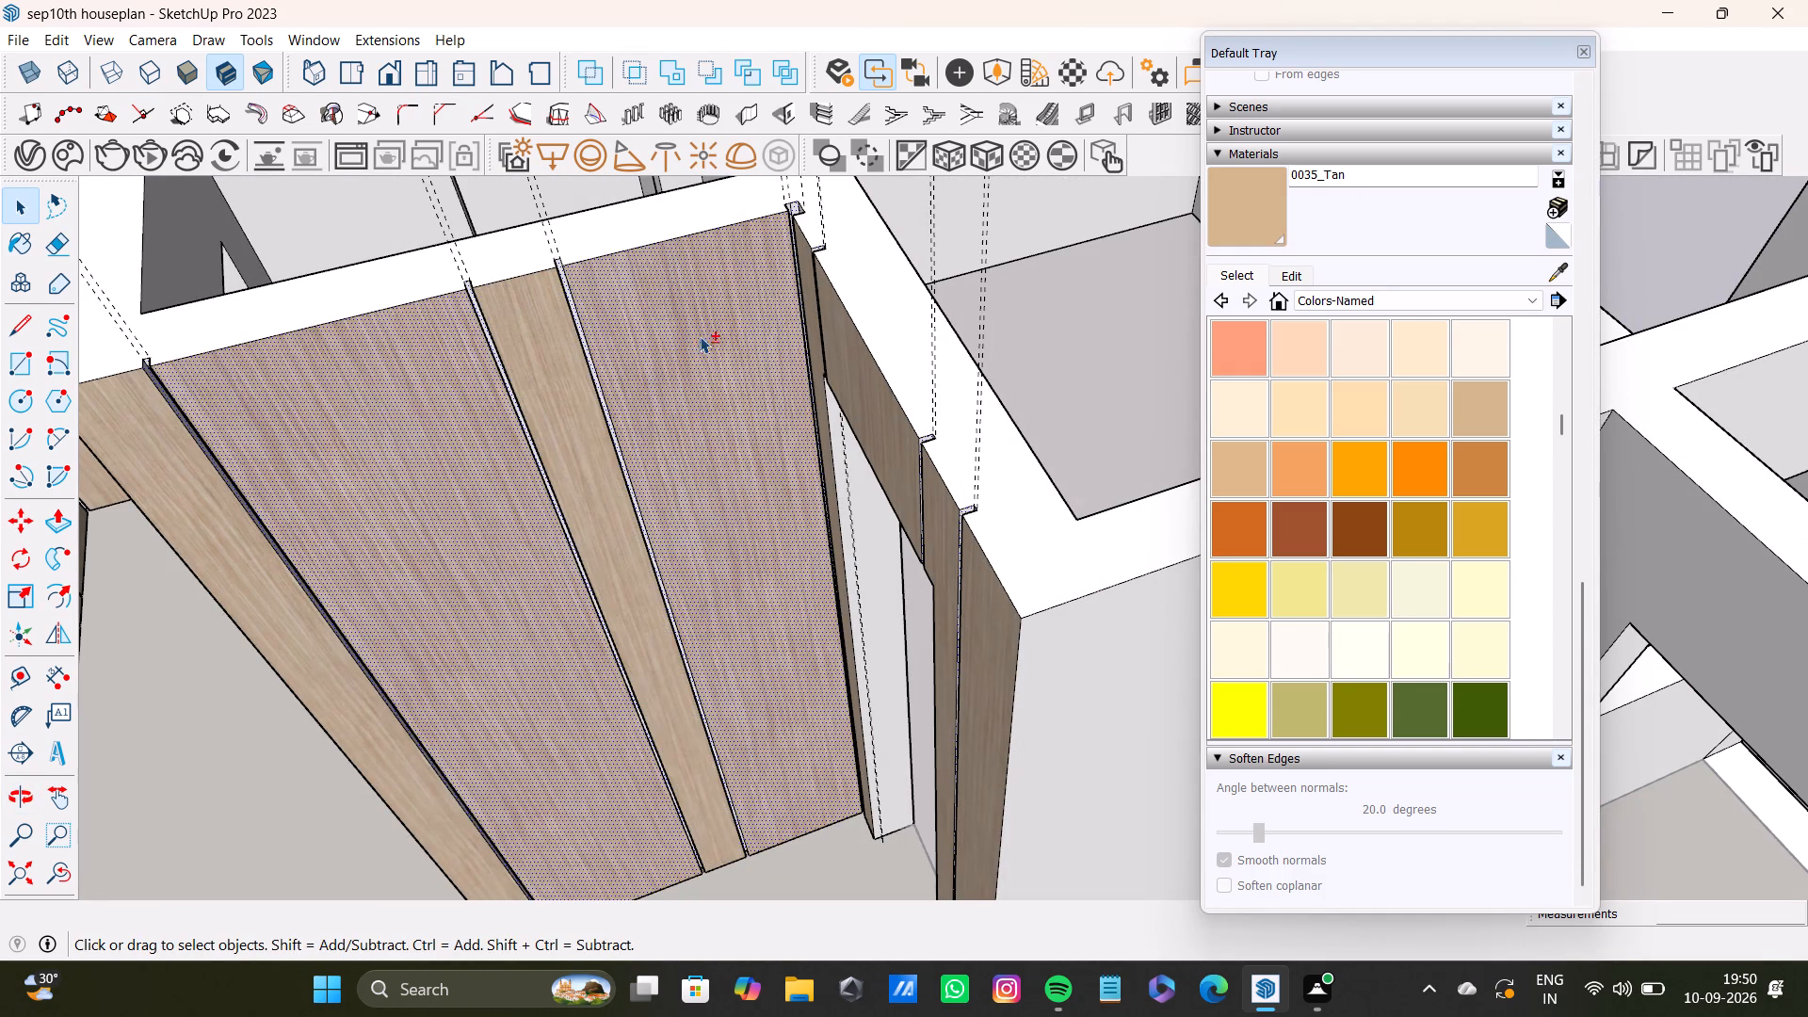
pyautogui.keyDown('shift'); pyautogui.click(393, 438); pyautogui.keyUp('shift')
# Examine the panelled hall walls all around for any panel faces still included in the groove selection.
pyautogui.keyDown('shift'); pyautogui.scroll(-7, 403, 431); pyautogui.keyUp('shift')
pyautogui.keyDown('shift'); pyautogui.moveTo(350, 460); pyautogui.dragTo(896, 434, button='middle'); pyautogui.keyUp('shift')
pyautogui.moveTo(925, 446); pyautogui.dragTo(899, 476, button='middle')
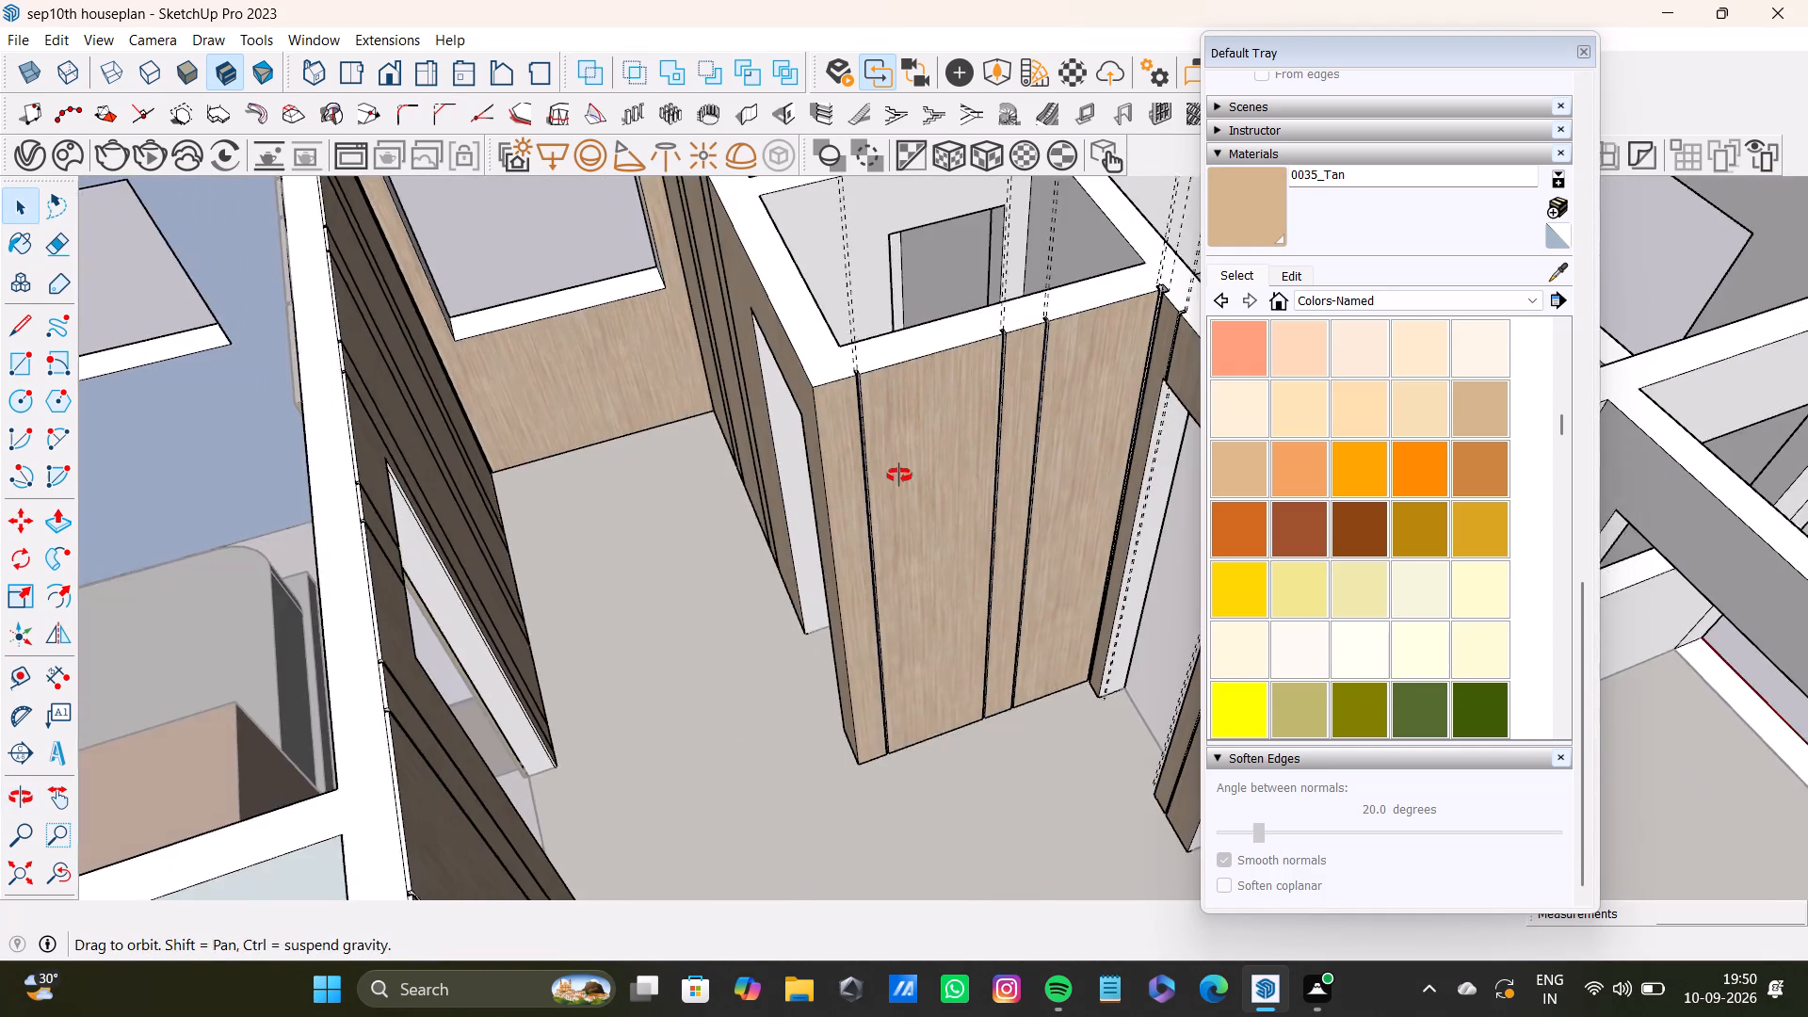
pyautogui.moveTo(899, 476); pyautogui.dragTo(1337, 326, button='middle')
pyautogui.keyDown('shift'); pyautogui.moveTo(828, 354); pyautogui.dragTo(902, 495, button='middle'); pyautogui.keyUp('shift')
pyautogui.moveTo(963, 504); pyautogui.dragTo(578, 548, button='middle')
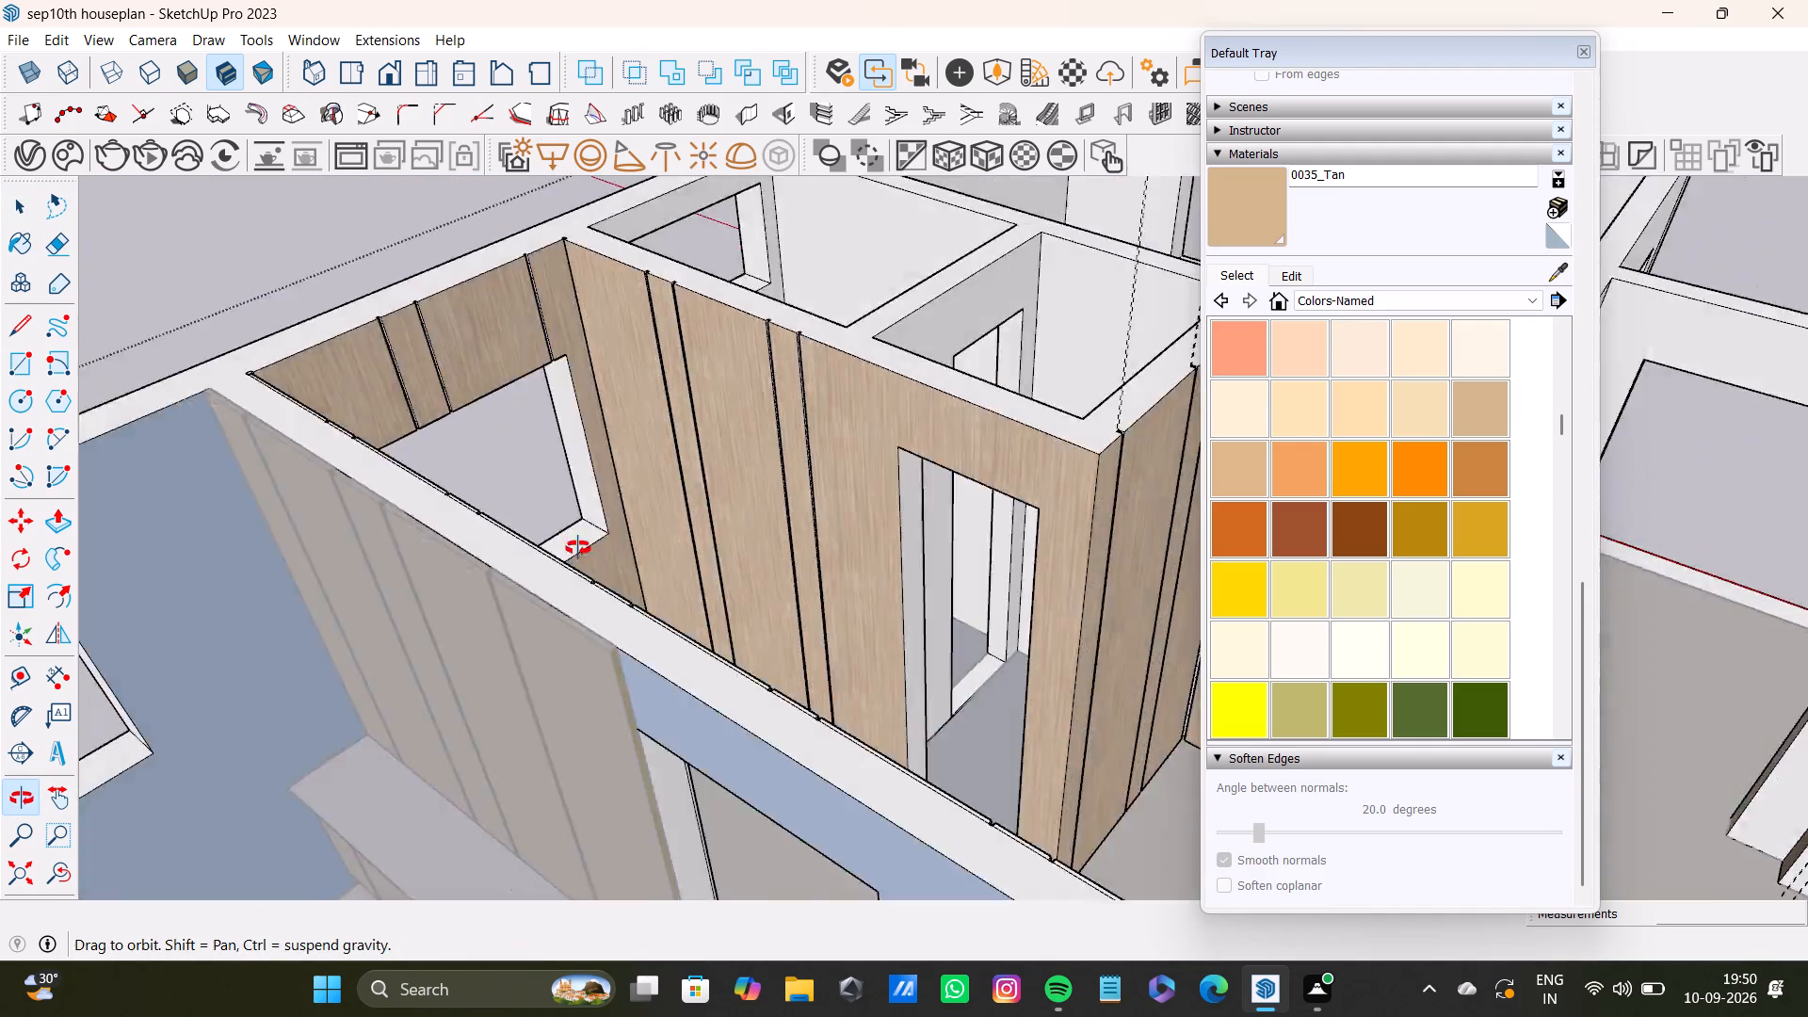
pyautogui.moveTo(578, 548); pyautogui.dragTo(205, 497, button='middle')
pyautogui.keyDown('shift'); pyautogui.moveTo(756, 347); pyautogui.dragTo(823, 589, button='middle'); pyautogui.keyUp('shift')
pyautogui.moveTo(873, 577); pyautogui.dragTo(1012, 508, button='middle')
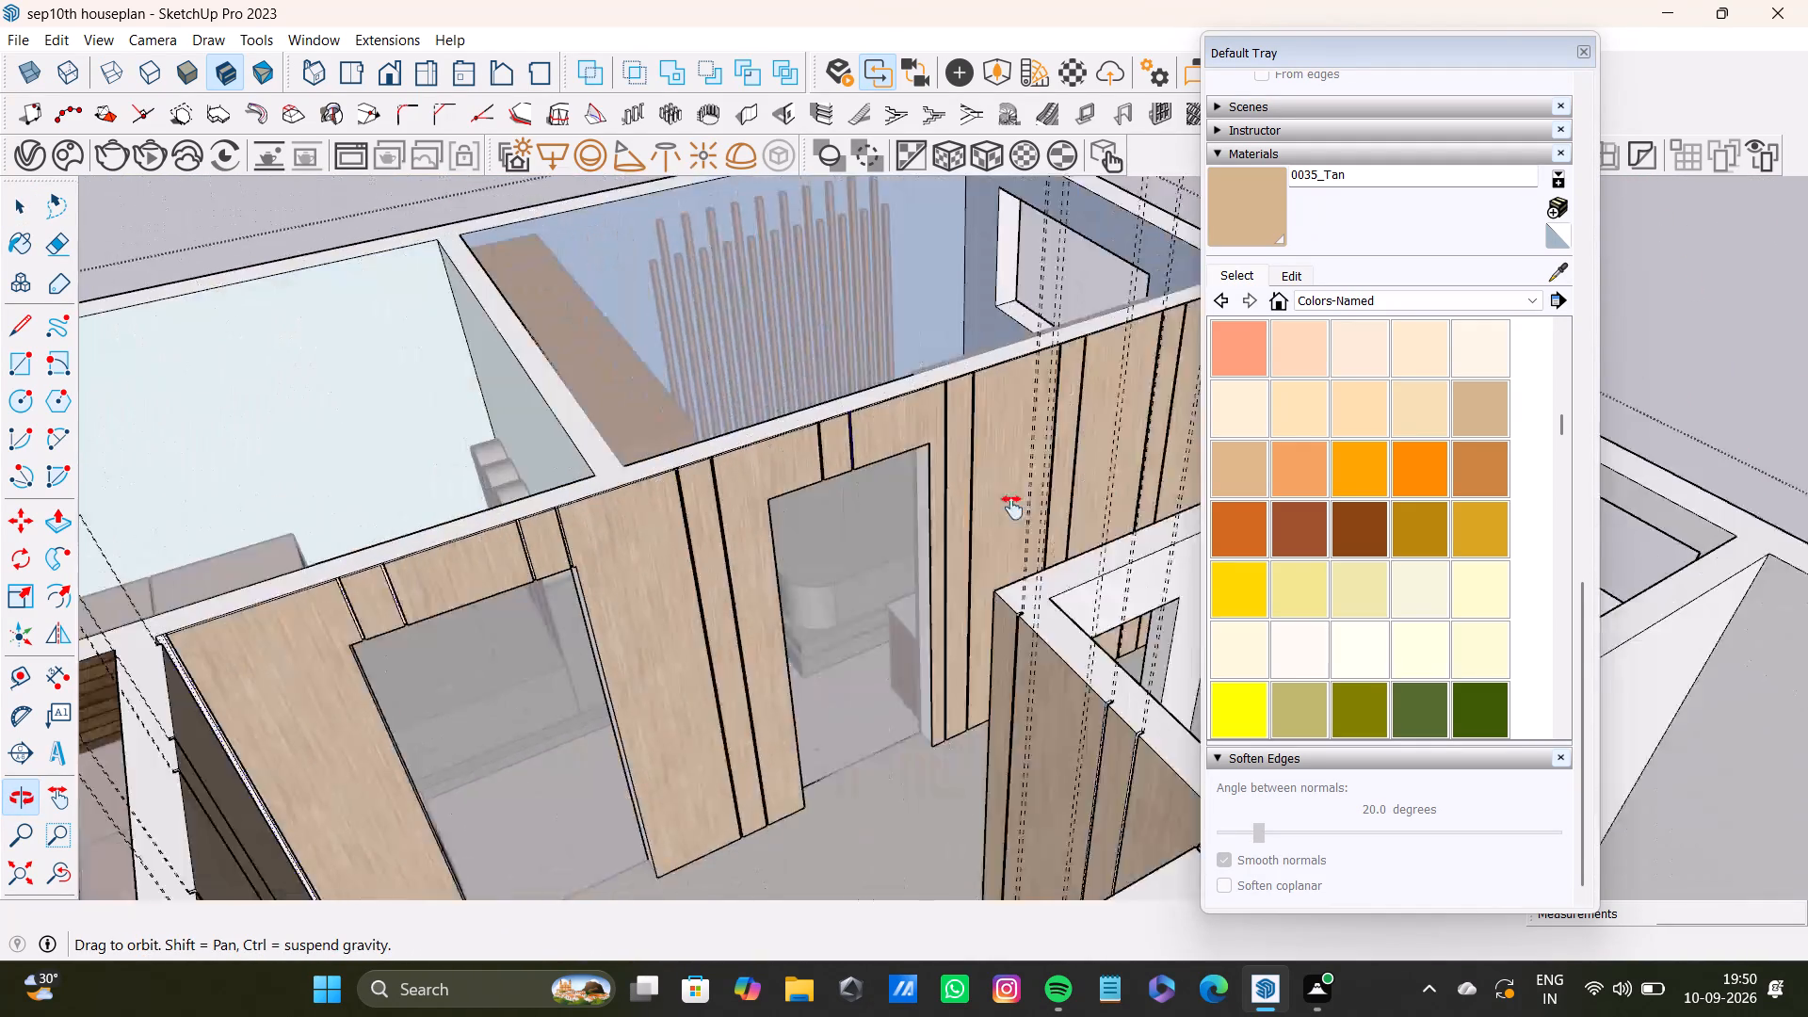
pyautogui.moveTo(1012, 508); pyautogui.dragTo(1013, 508, button='middle')
pyautogui.keyDown('shift'); pyautogui.scroll(3, 589, 603); pyautogui.keyUp('shift')
pyautogui.keyDown('shift'); pyautogui.moveTo(556, 589); pyautogui.dragTo(879, 444, button='middle'); pyautogui.keyUp('shift')
pyautogui.moveTo(924, 533); pyautogui.dragTo(216, 531, button='middle')
pyautogui.scroll(-4, 772, 582)
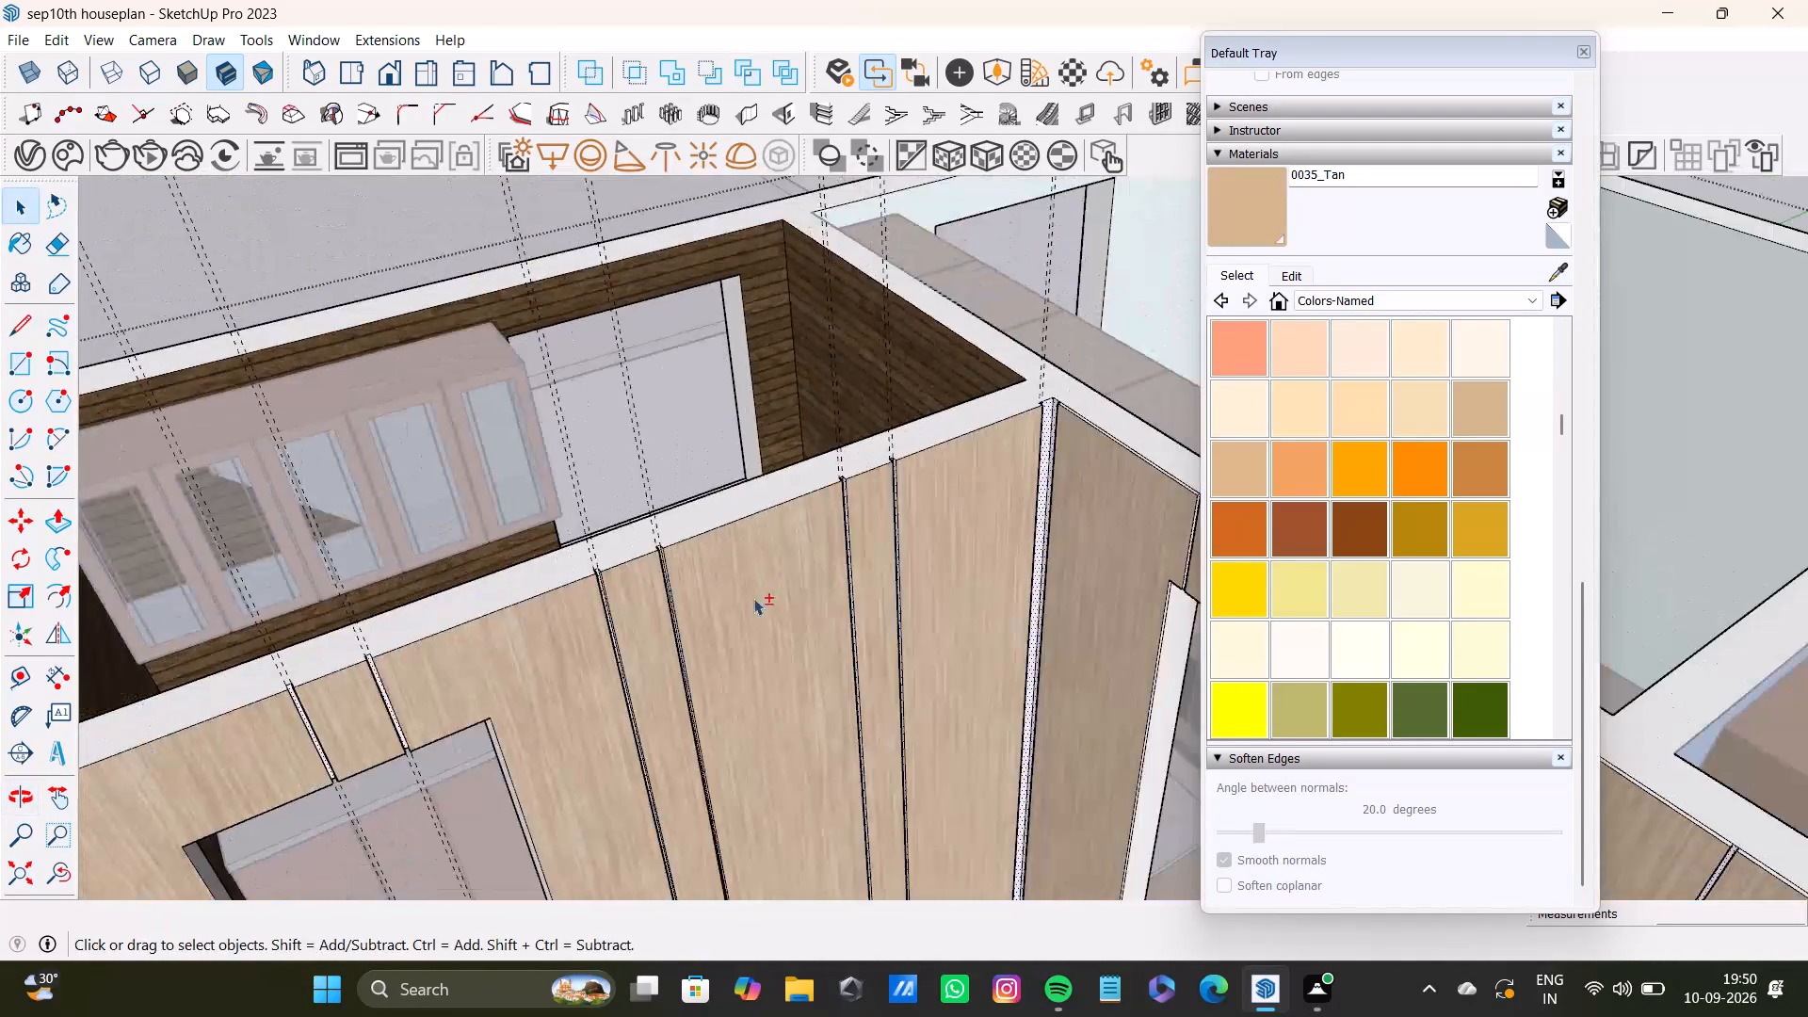
pyautogui.keyDown('shift'); pyautogui.moveTo(753, 598); pyautogui.dragTo(752, 365, button='middle'); pyautogui.keyUp('shift')
pyautogui.keyDown('shift'); pyautogui.scroll(-6, 733, 515); pyautogui.keyUp('shift')
pyautogui.keyDown('shift'); pyautogui.moveTo(687, 561); pyautogui.dragTo(879, 491, button='middle'); pyautogui.keyUp('shift')
pyautogui.moveTo(780, 589); pyautogui.dragTo(588, 638, button='middle')
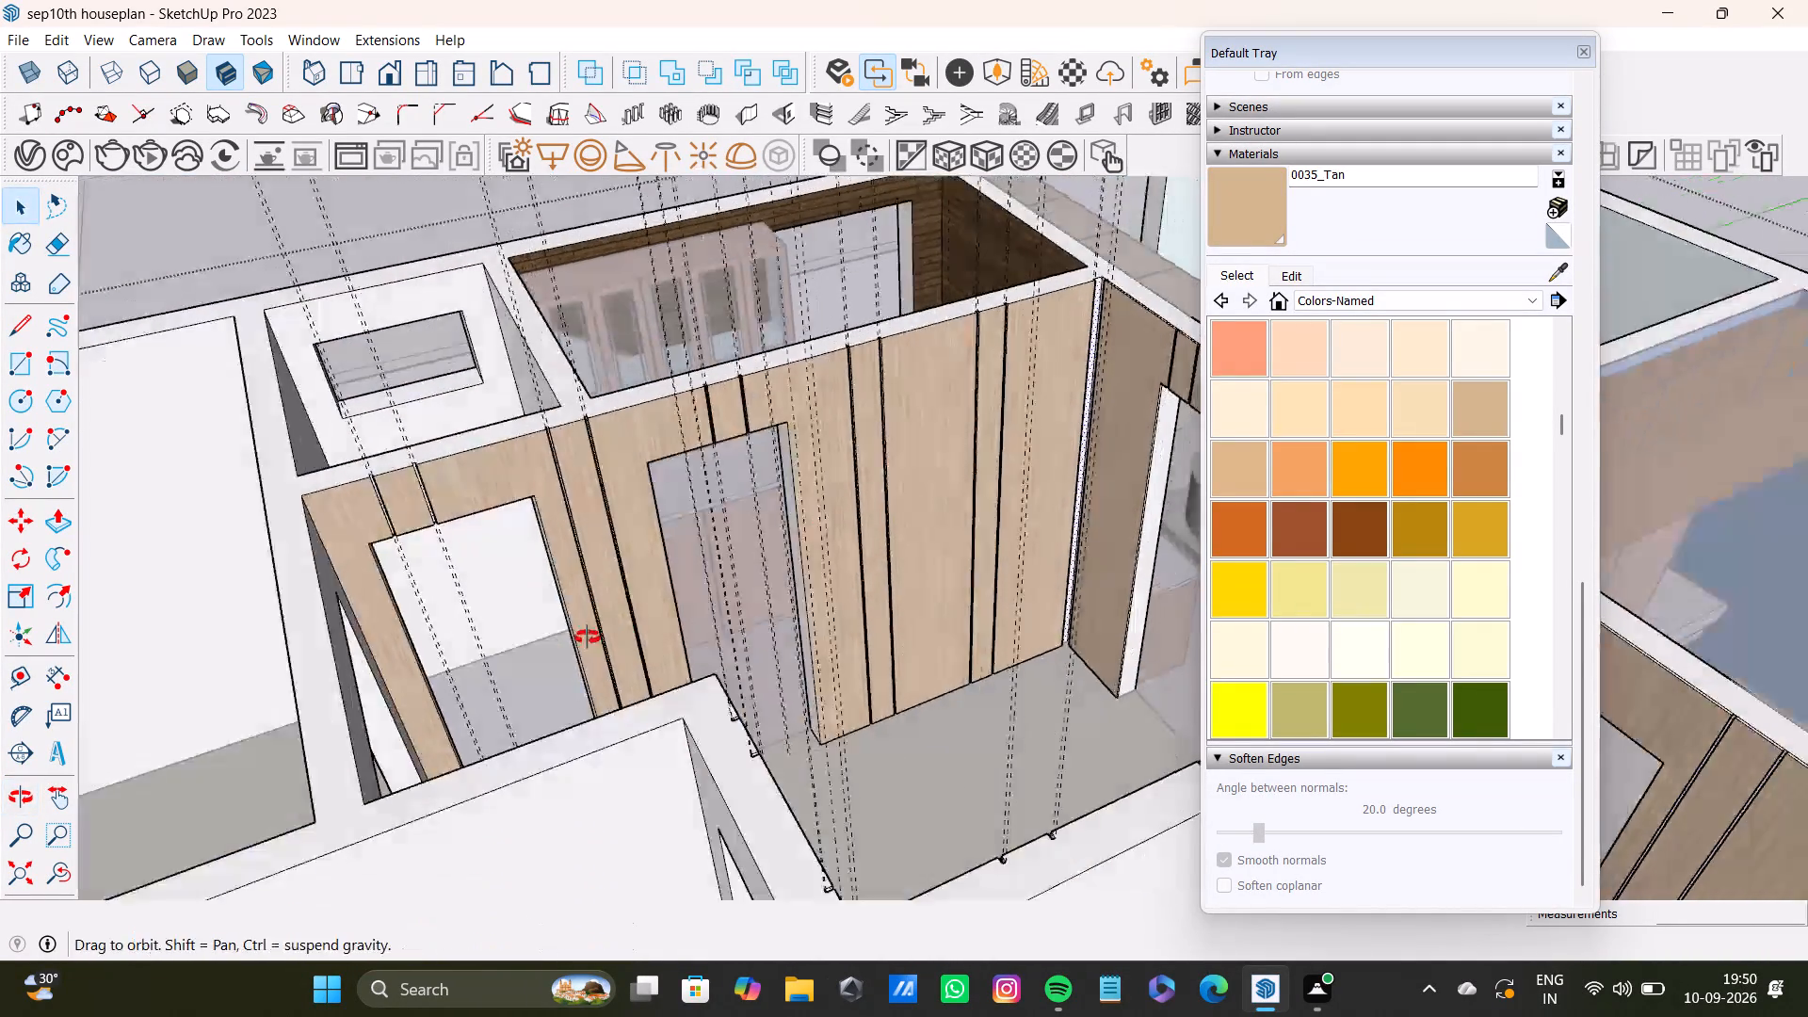
pyautogui.moveTo(588, 638); pyautogui.dragTo(182, 592, button='middle')
pyautogui.keyDown('shift'); pyautogui.moveTo(526, 417); pyautogui.dragTo(573, 547, button='middle'); pyautogui.keyUp('shift')
# Paint all the selected groove faces with 0042_Sienna from the Colors-Named library.
pyautogui.keyDown('shift'); pyautogui.scroll(9, 433, 703); pyautogui.keyUp('shift')
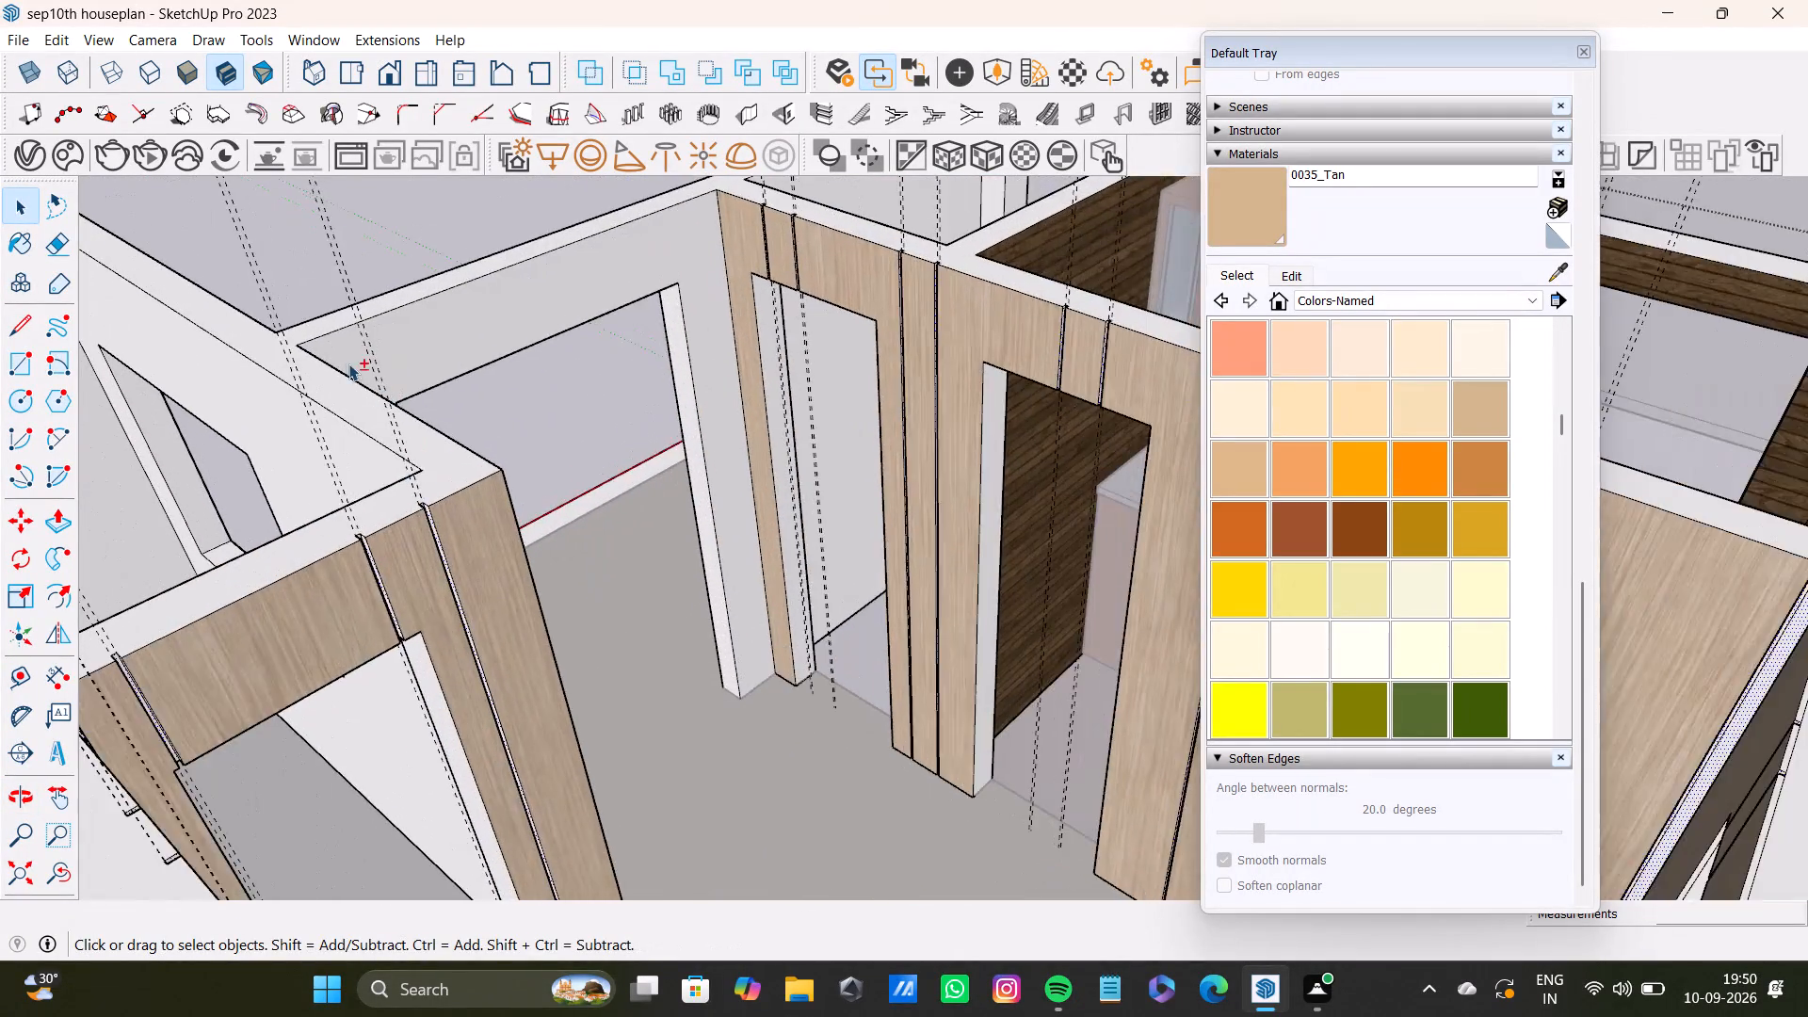
pyautogui.keyDown('shift'); pyautogui.scroll(20, 348, 363); pyautogui.keyUp('shift')
pyautogui.keyDown('shift'); pyautogui.scroll(9, 348, 363); pyautogui.keyUp('shift')
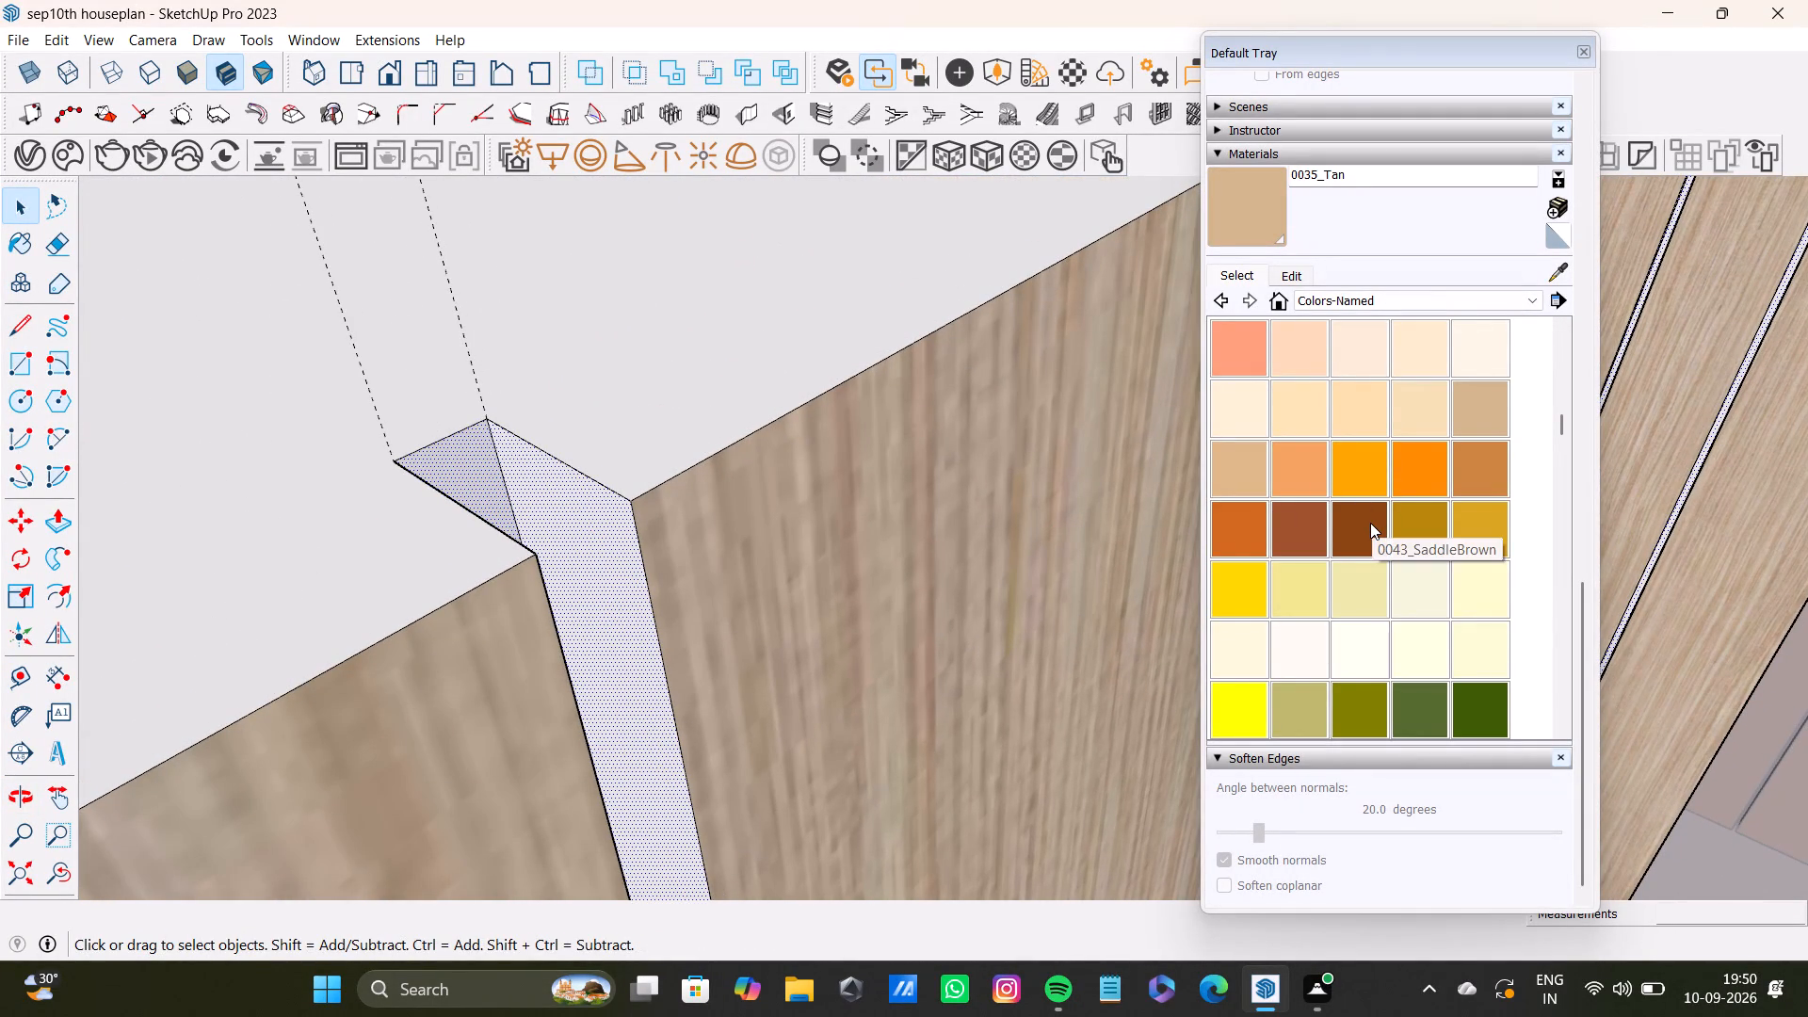
pyautogui.keyDown('shift'); pyautogui.click(1341, 519); pyautogui.keyUp('shift')
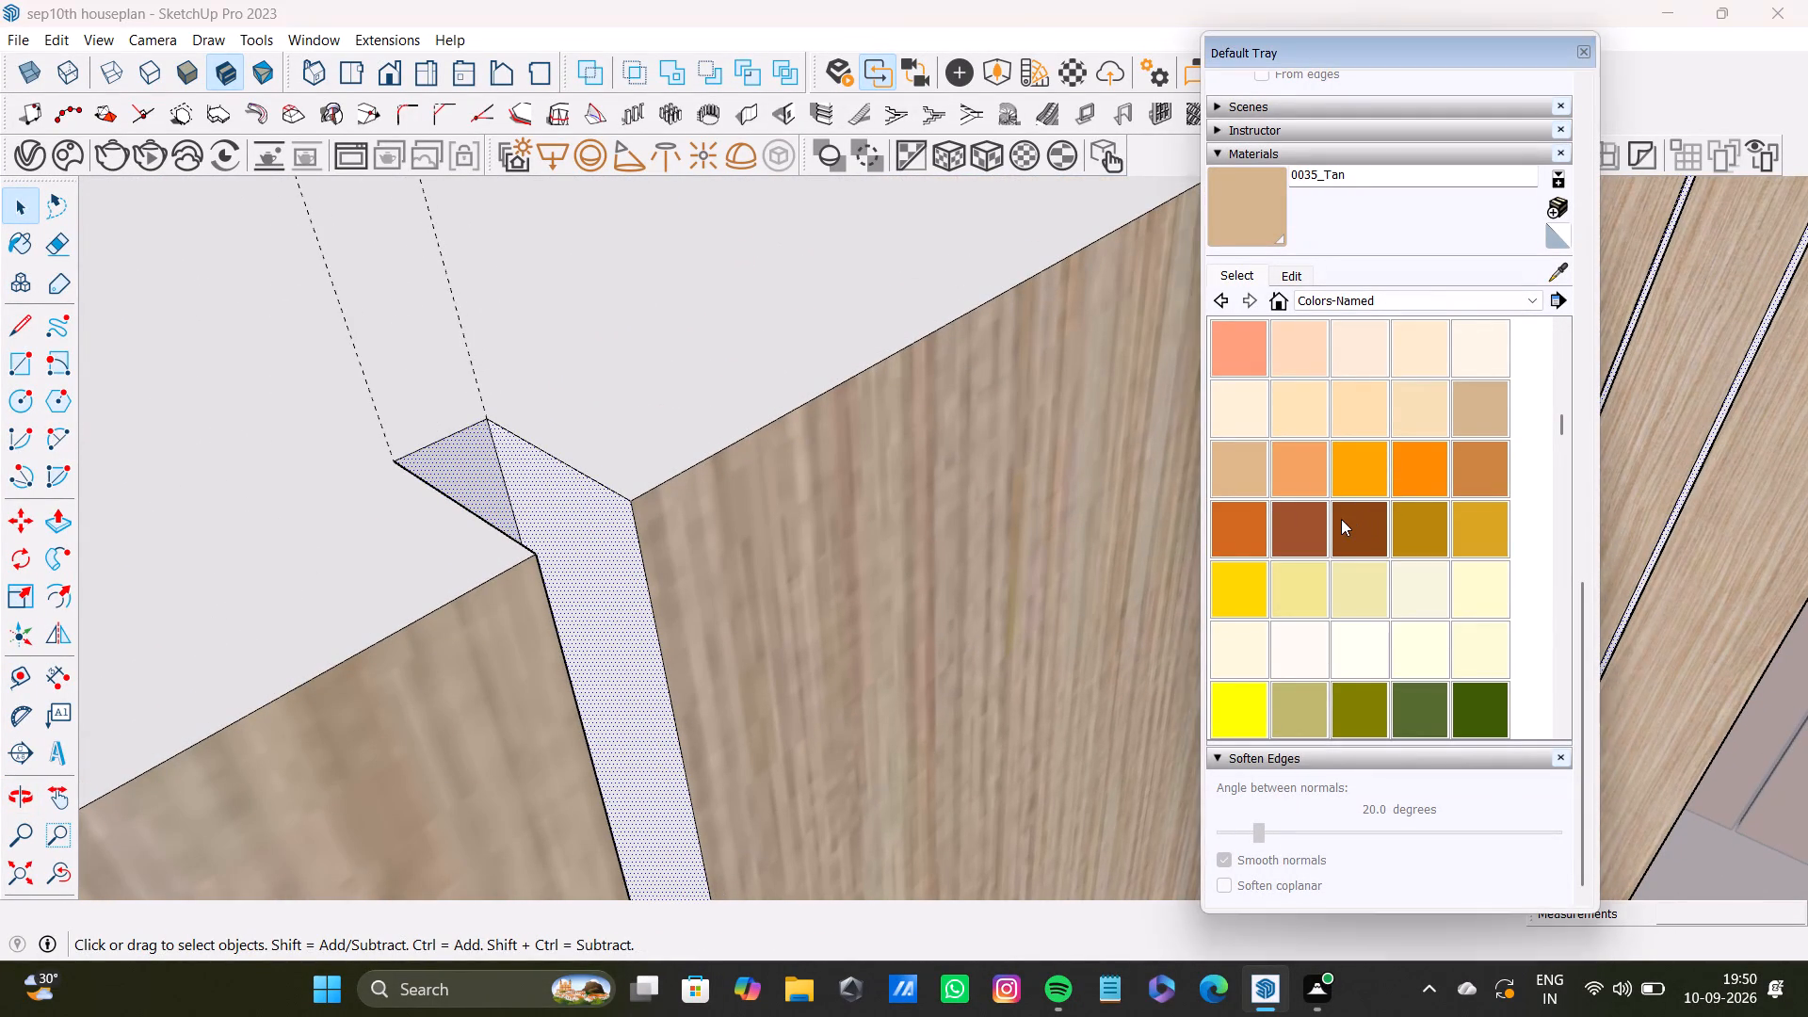
pyautogui.keyDown('shift'); pyautogui.click(1309, 525); pyautogui.keyUp('shift')
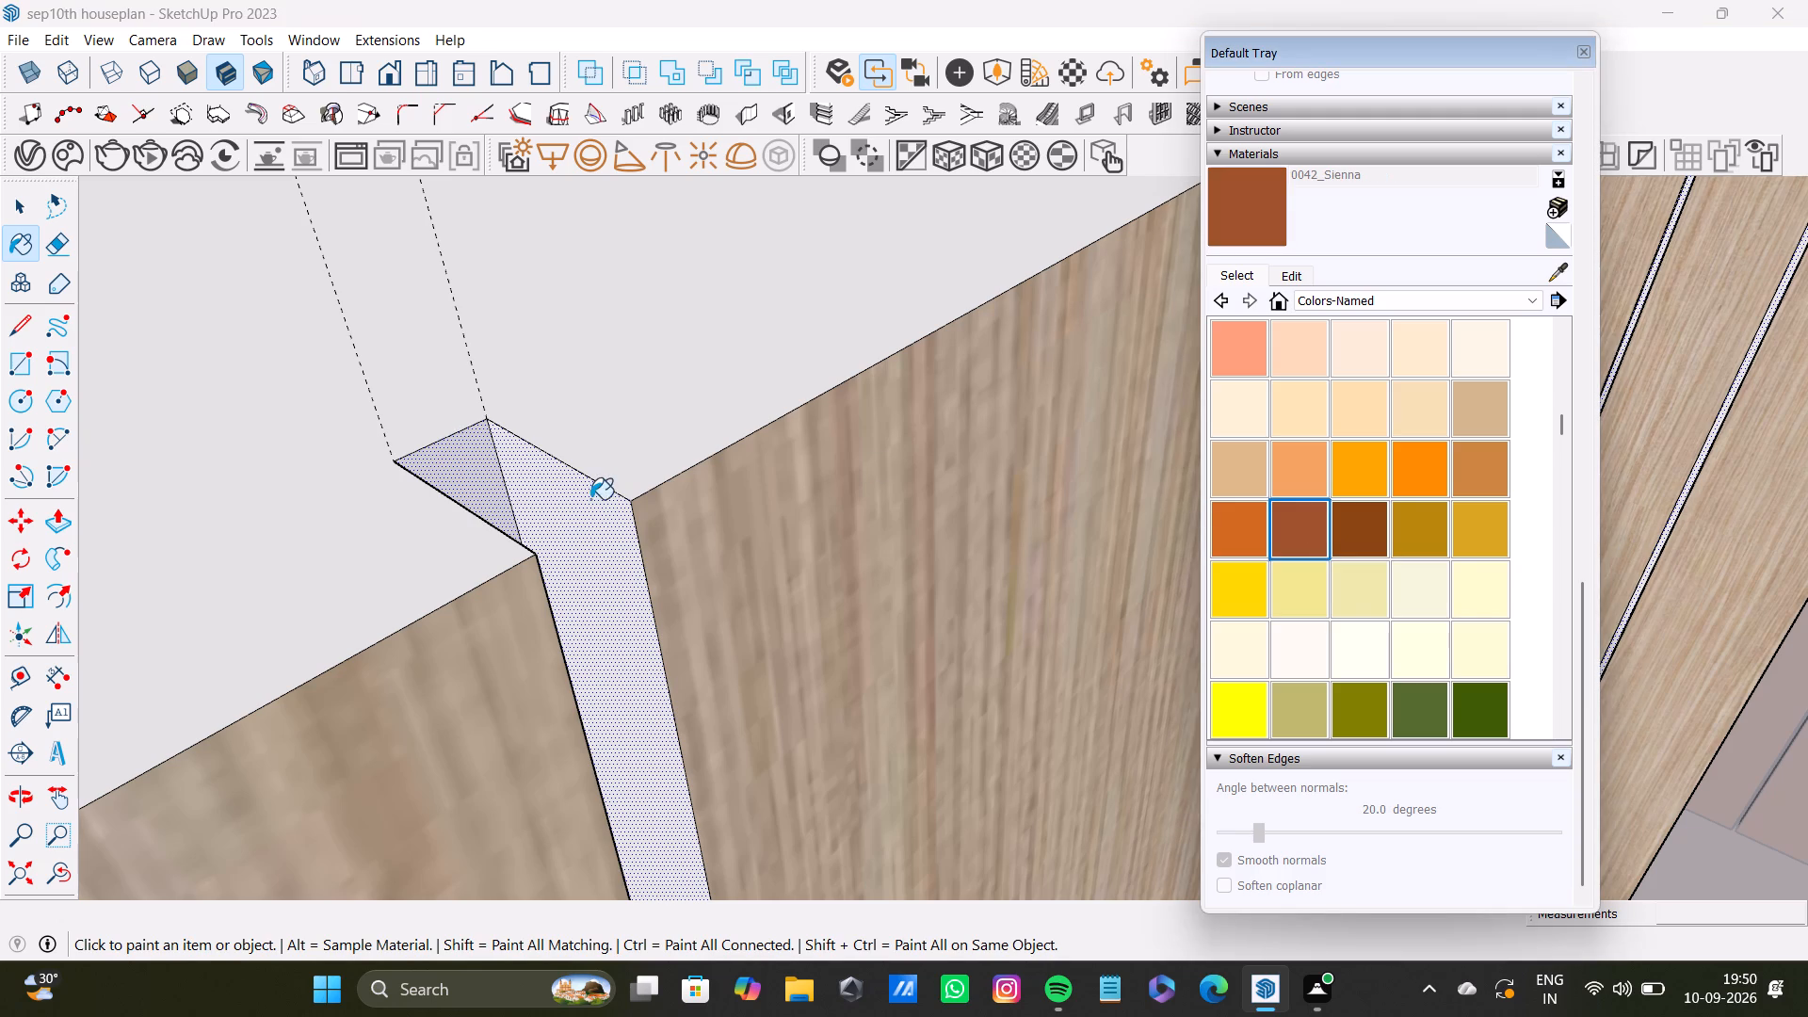
pyautogui.keyDown('shift'); pyautogui.click(591, 500); pyautogui.keyUp('shift')
pyautogui.keyDown('shift'); pyautogui.scroll(-20, 600, 564); pyautogui.keyUp('shift')
pyautogui.keyDown('shift'); pyautogui.scroll(-2, 600, 564); pyautogui.keyUp('shift')
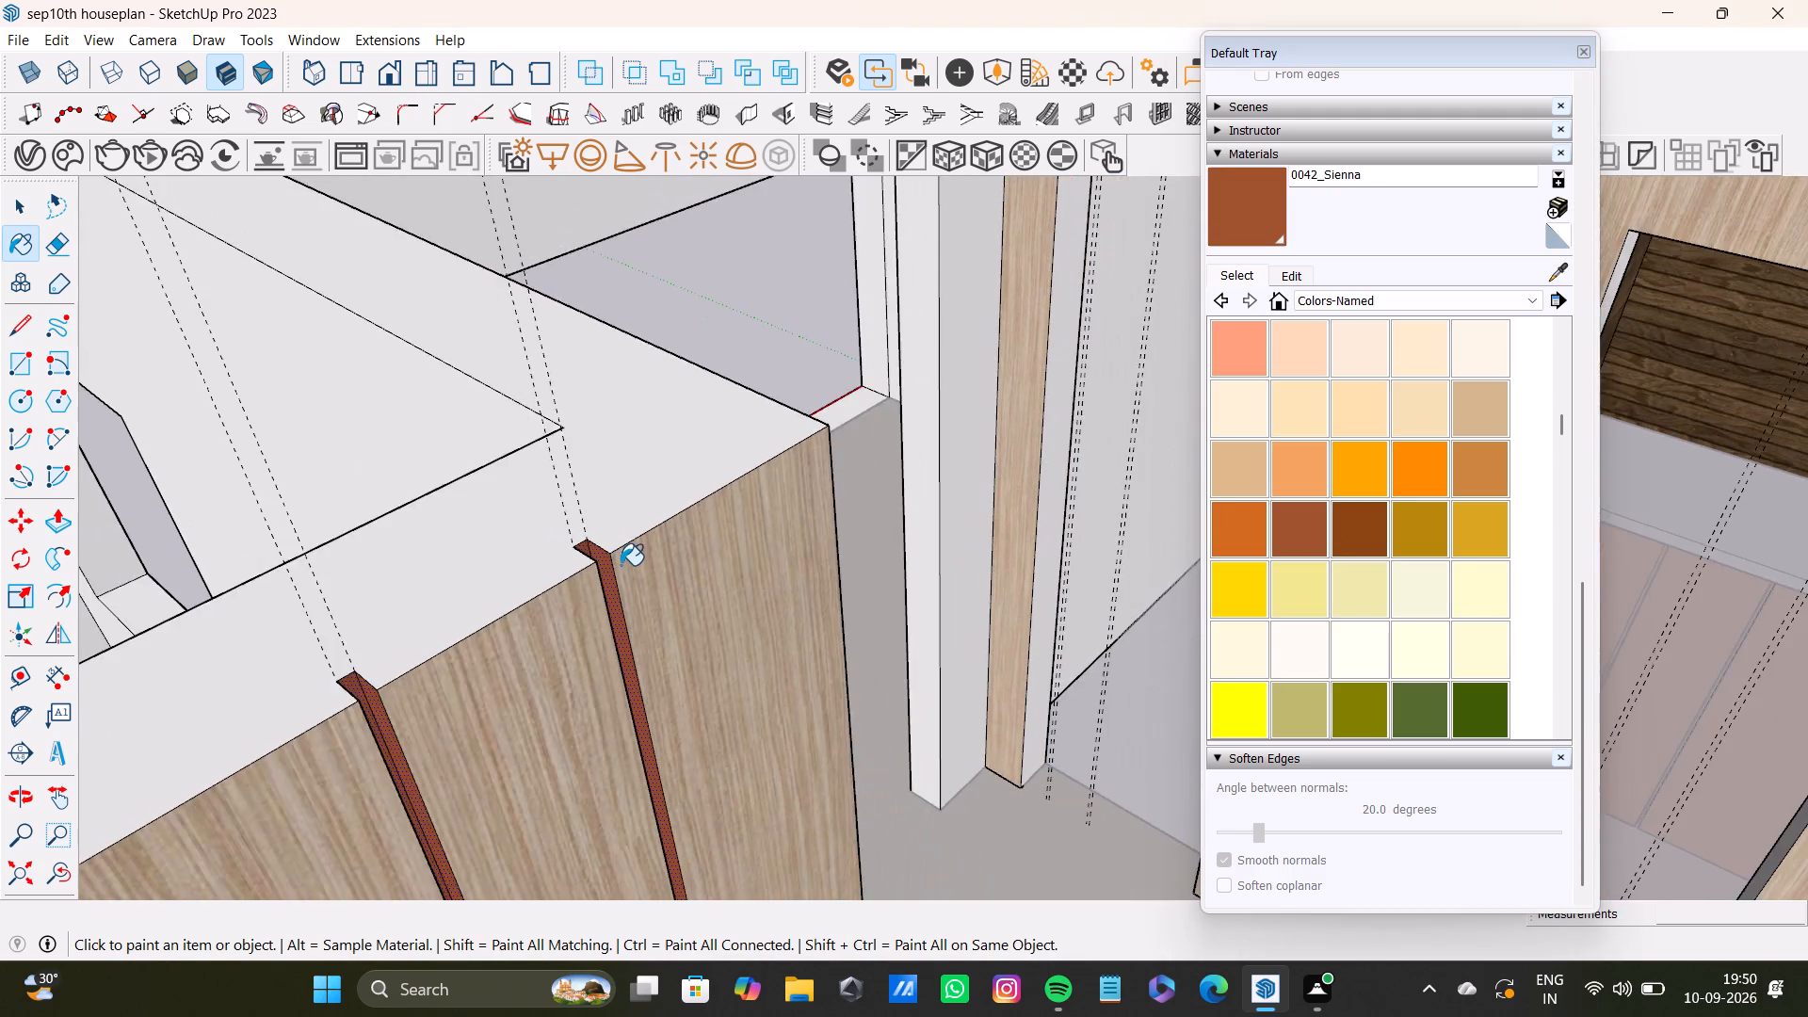
pyautogui.keyDown('shift'); pyautogui.scroll(-10, 621, 565); pyautogui.keyUp('shift')
pyautogui.scroll(2, 627, 566)
pyautogui.scroll(-6, 630, 567)
# Return to the Select tool, clear the selection and close the wall group being edited.
pyautogui.press('space')
pyautogui.scroll(-4, 630, 567)
pyautogui.scroll(-8, 615, 491)
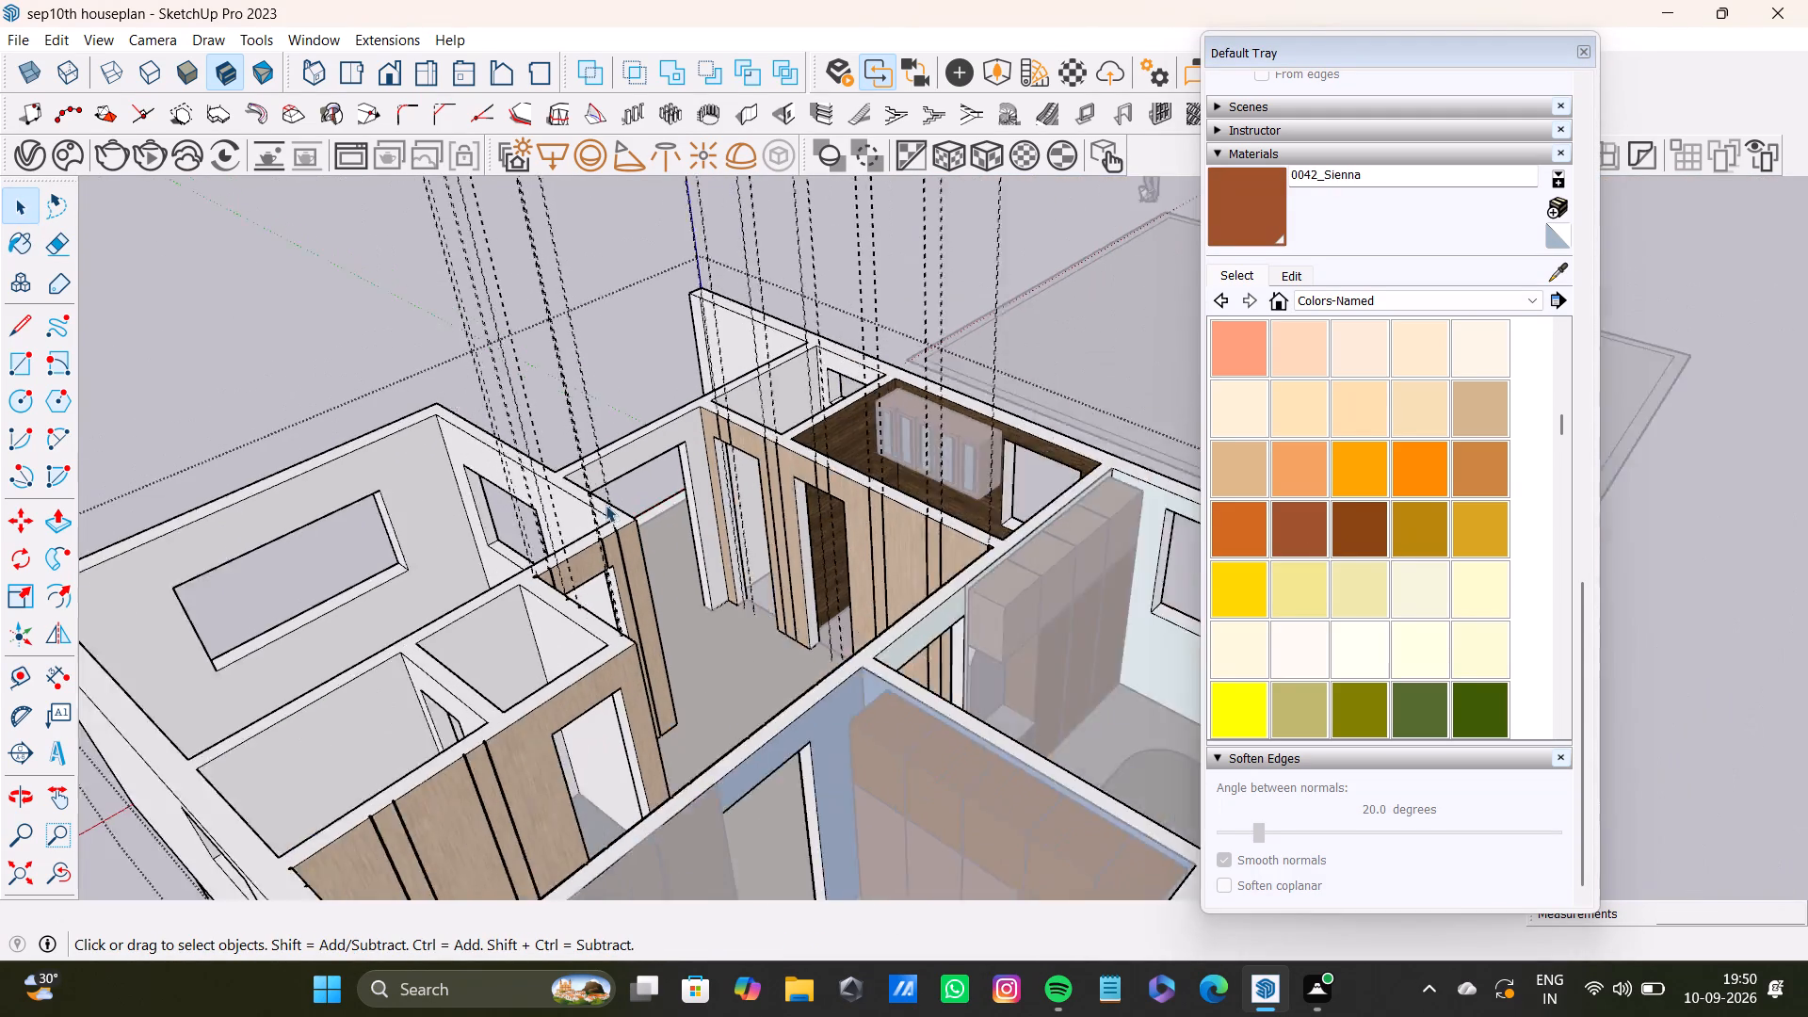
pyautogui.scroll(-2, 605, 505)
pyautogui.click(999, 329)
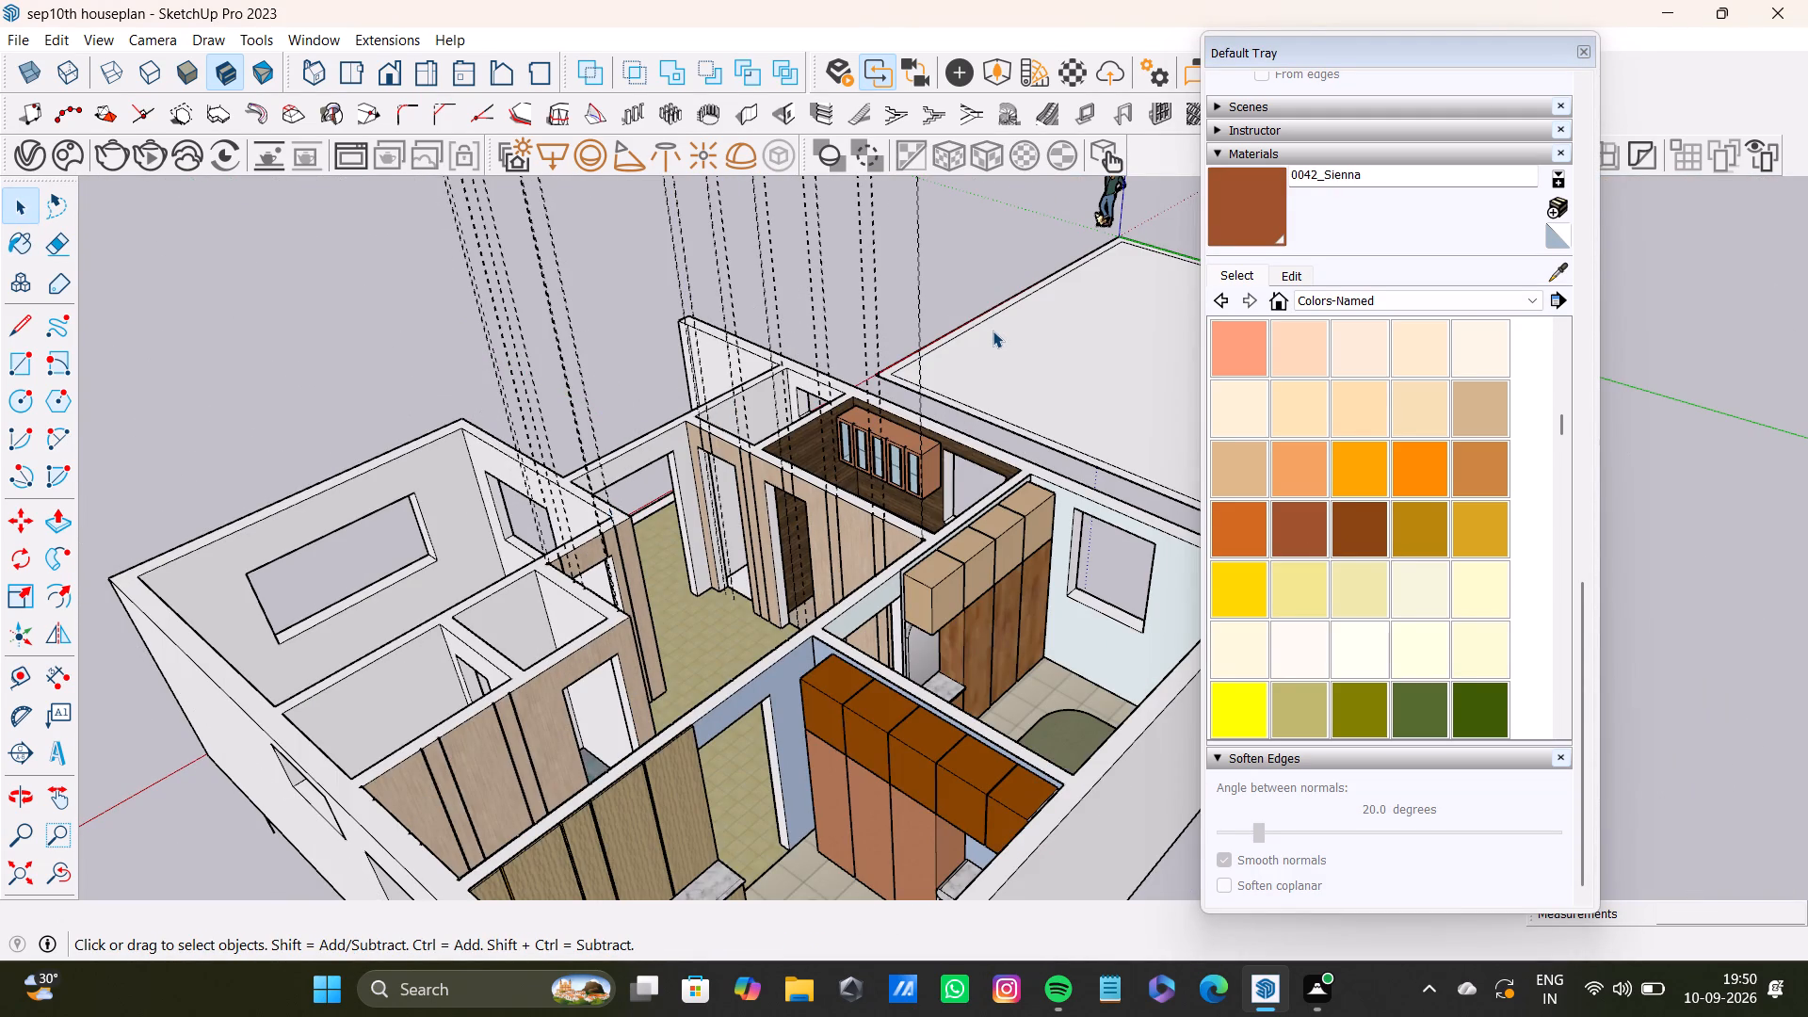
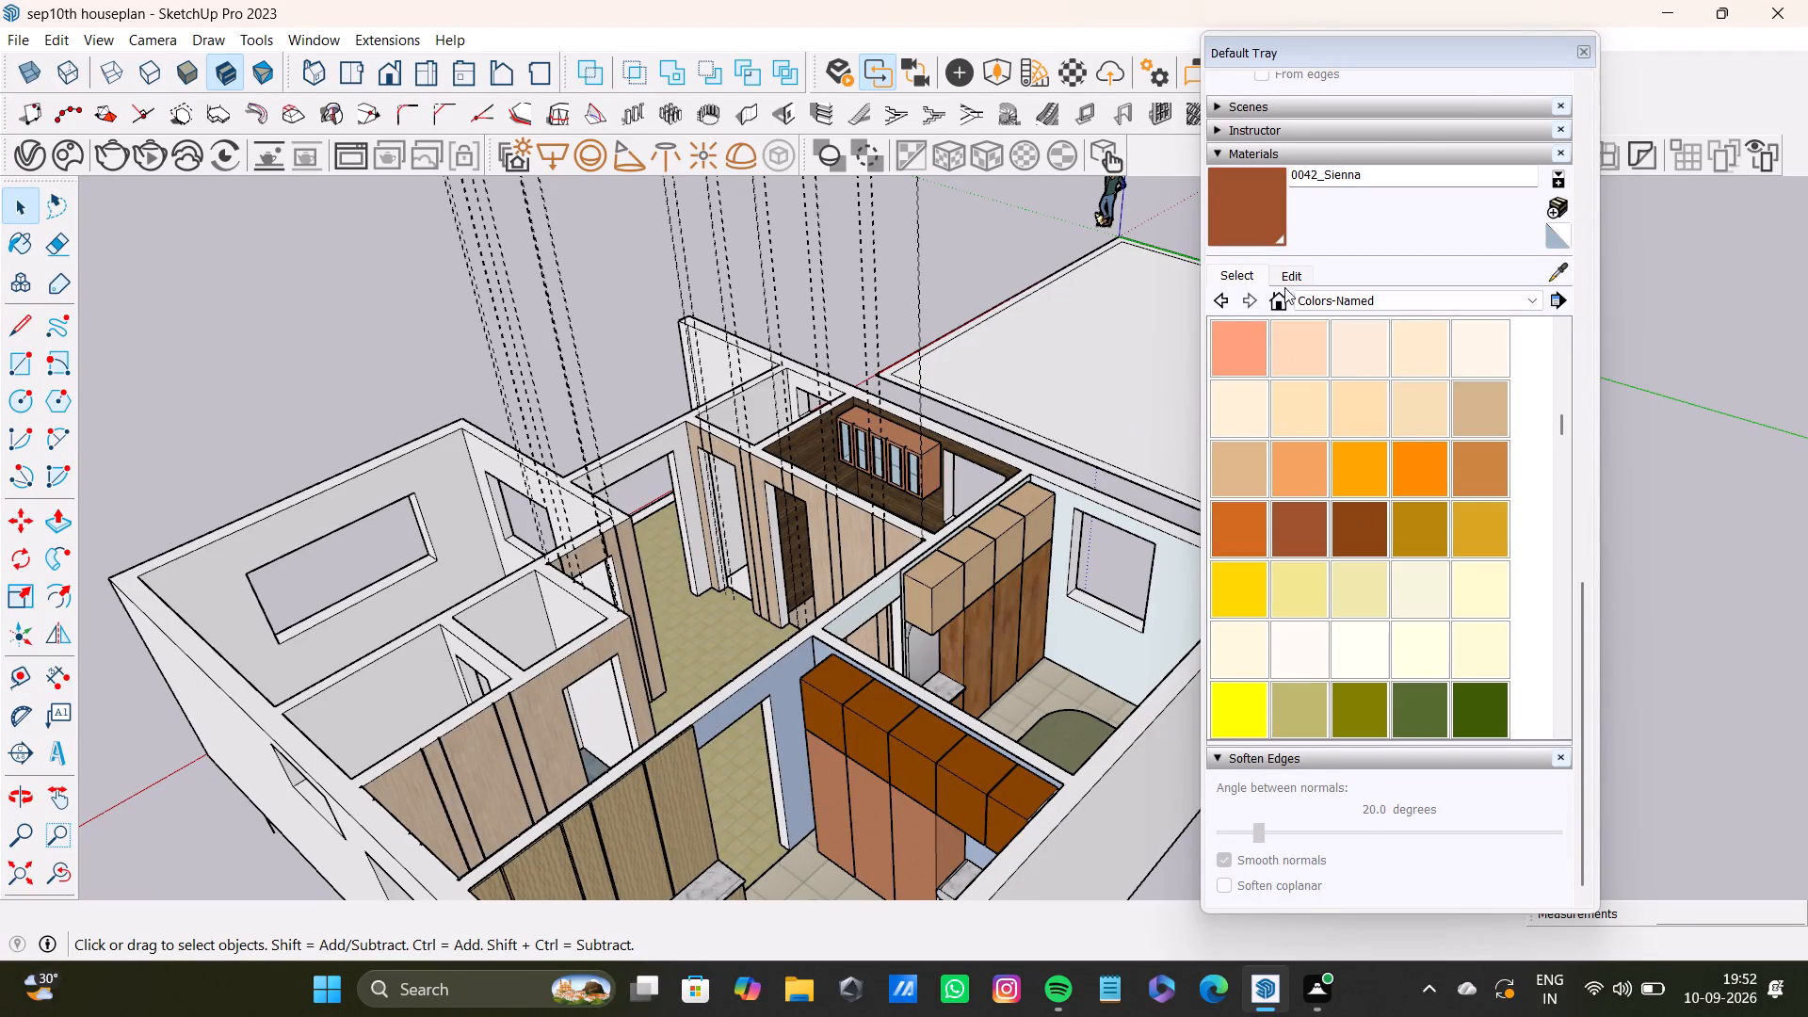
# Close the Default Tray and delete all construction guides from the house model.
pyautogui.click(1580, 53)
pyautogui.click(65, 39)
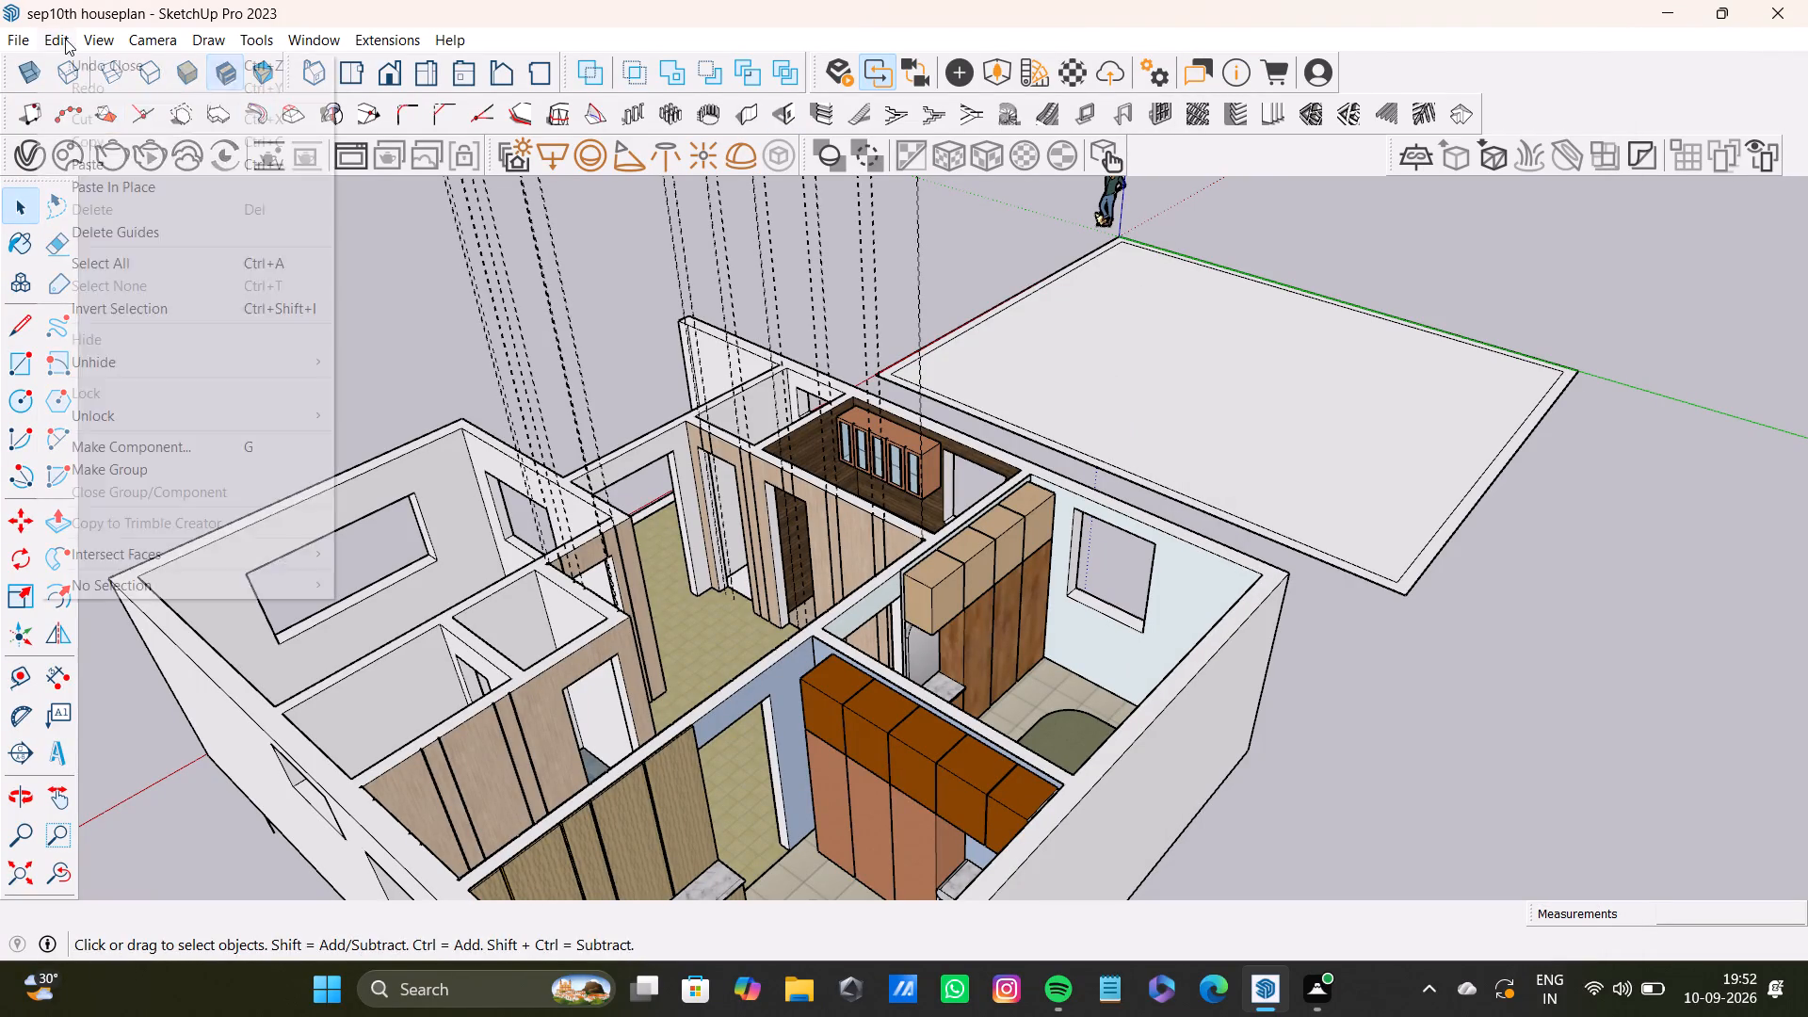
pyautogui.click(136, 233)
# Examine the panelled hall and adjoining rooms from the opposite side of the house and from above.
pyautogui.scroll(-3, 909, 474)
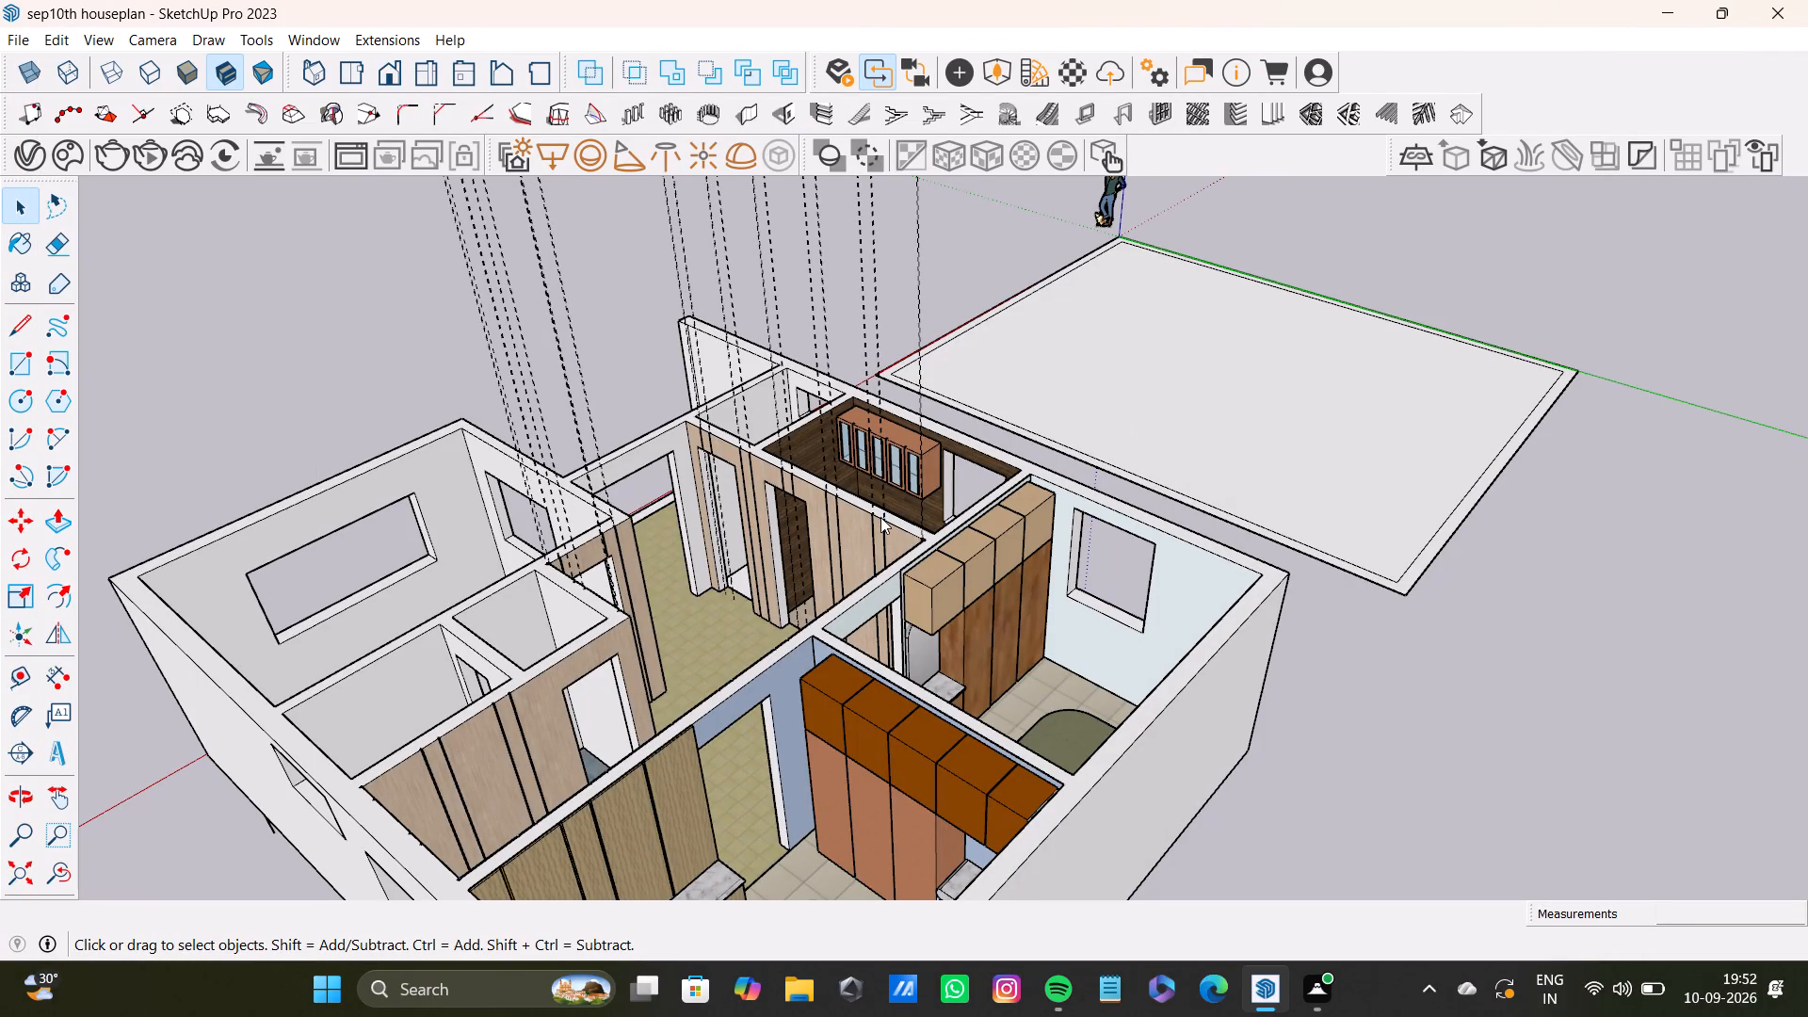
pyautogui.scroll(-13, 880, 517)
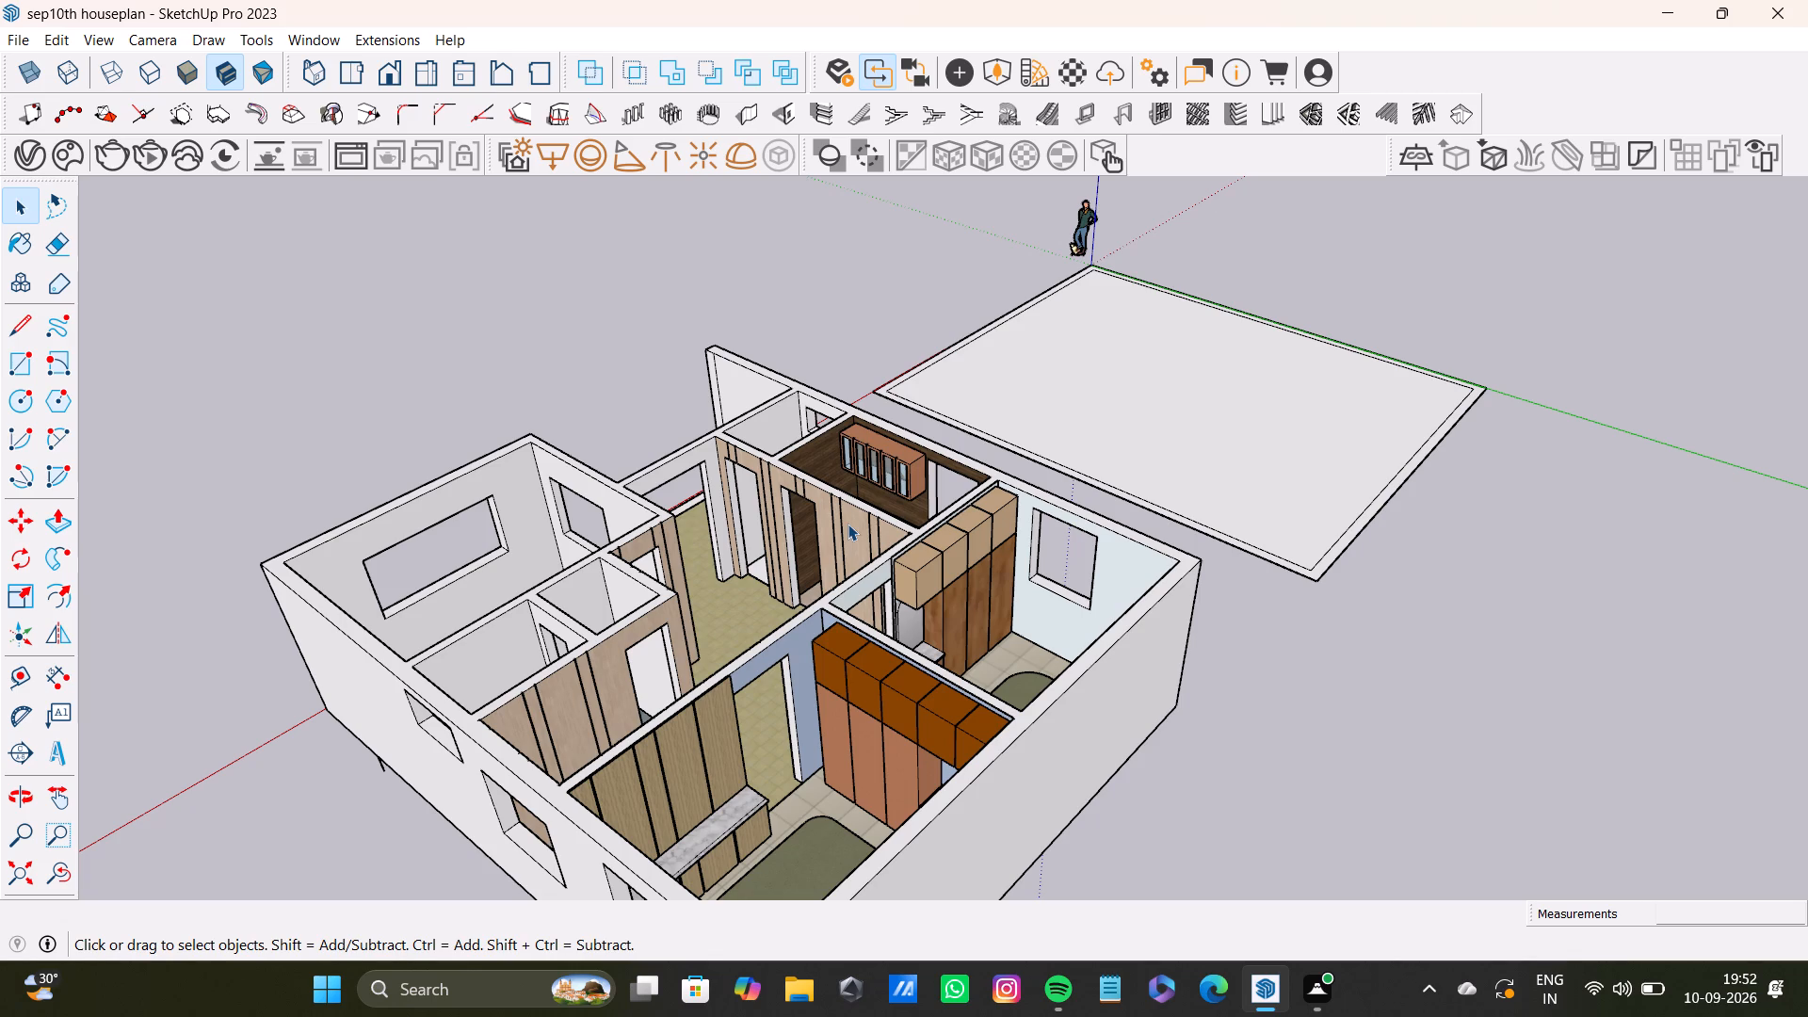
pyautogui.scroll(-8, 774, 666)
pyautogui.moveTo(762, 679); pyautogui.dragTo(1234, 682, button='middle')
pyautogui.scroll(10, 968, 718)
pyautogui.moveTo(944, 731); pyautogui.dragTo(1522, 671, button='middle')
pyautogui.scroll(8, 1396, 687)
pyautogui.moveTo(1269, 674); pyautogui.dragTo(1269, 983, button='middle')
pyautogui.scroll(-9, 1270, 982)
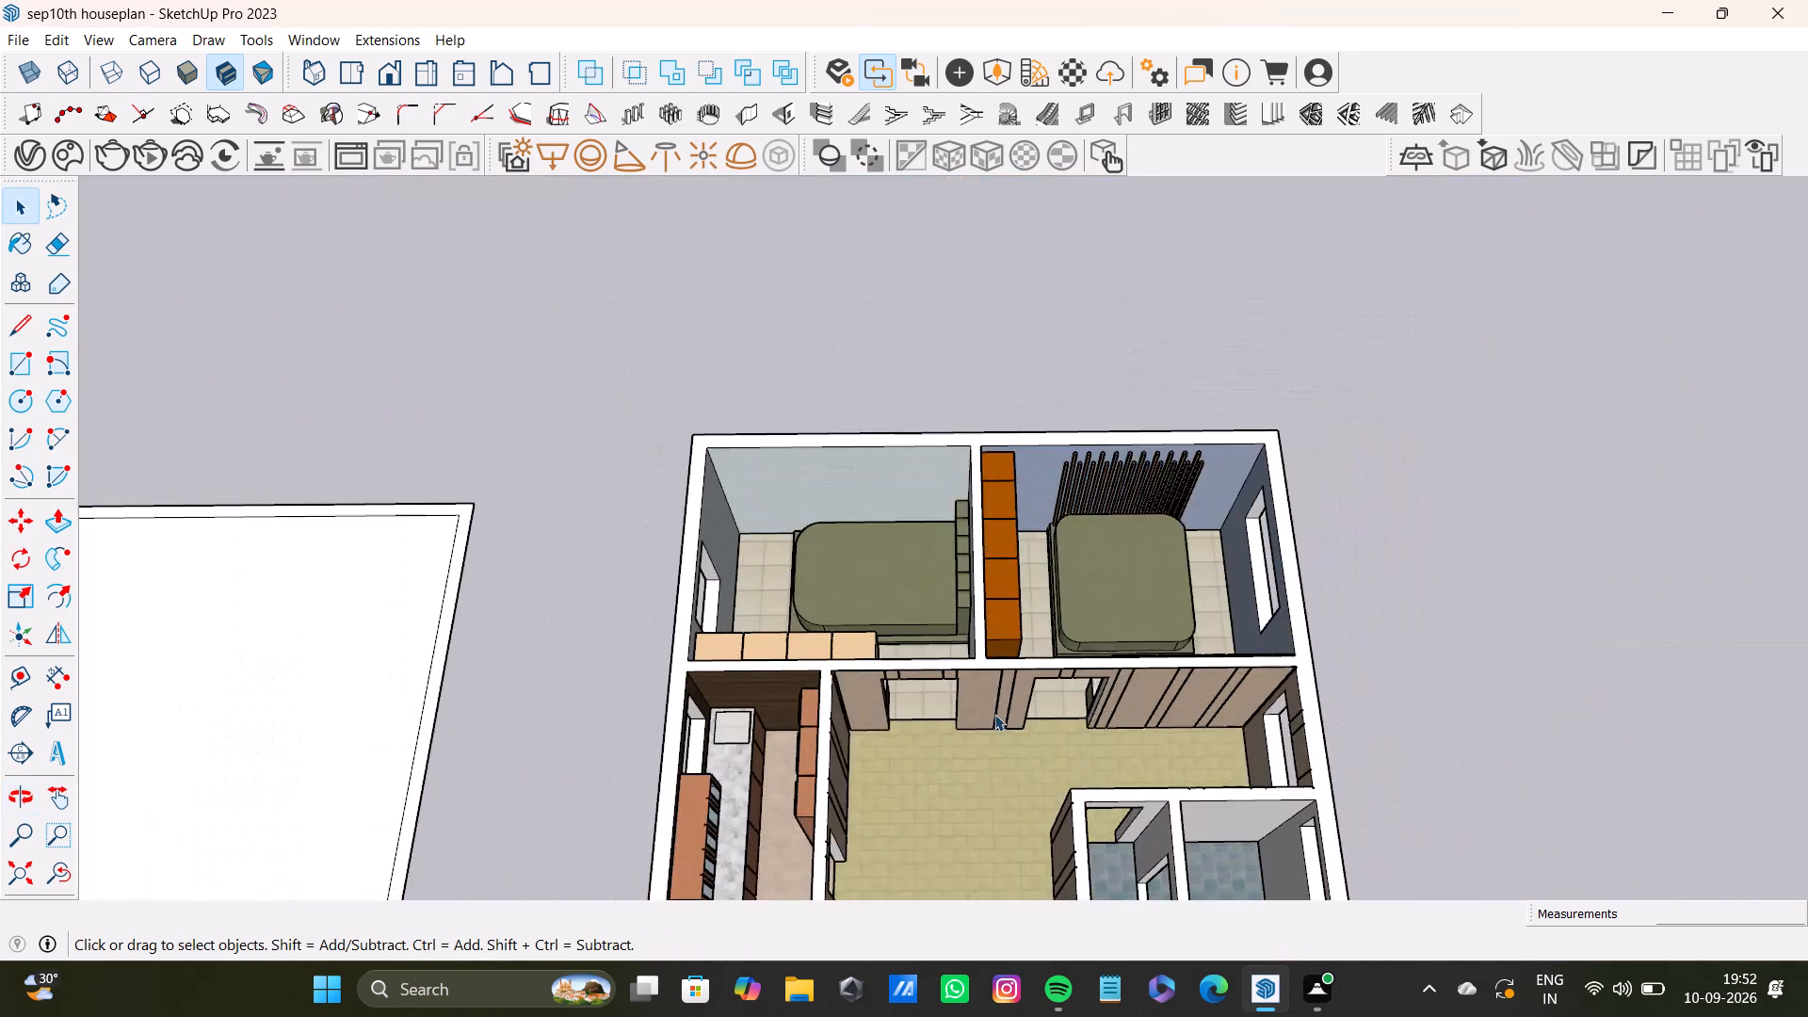
pyautogui.moveTo(994, 704); pyautogui.dragTo(972, 847, button='middle')
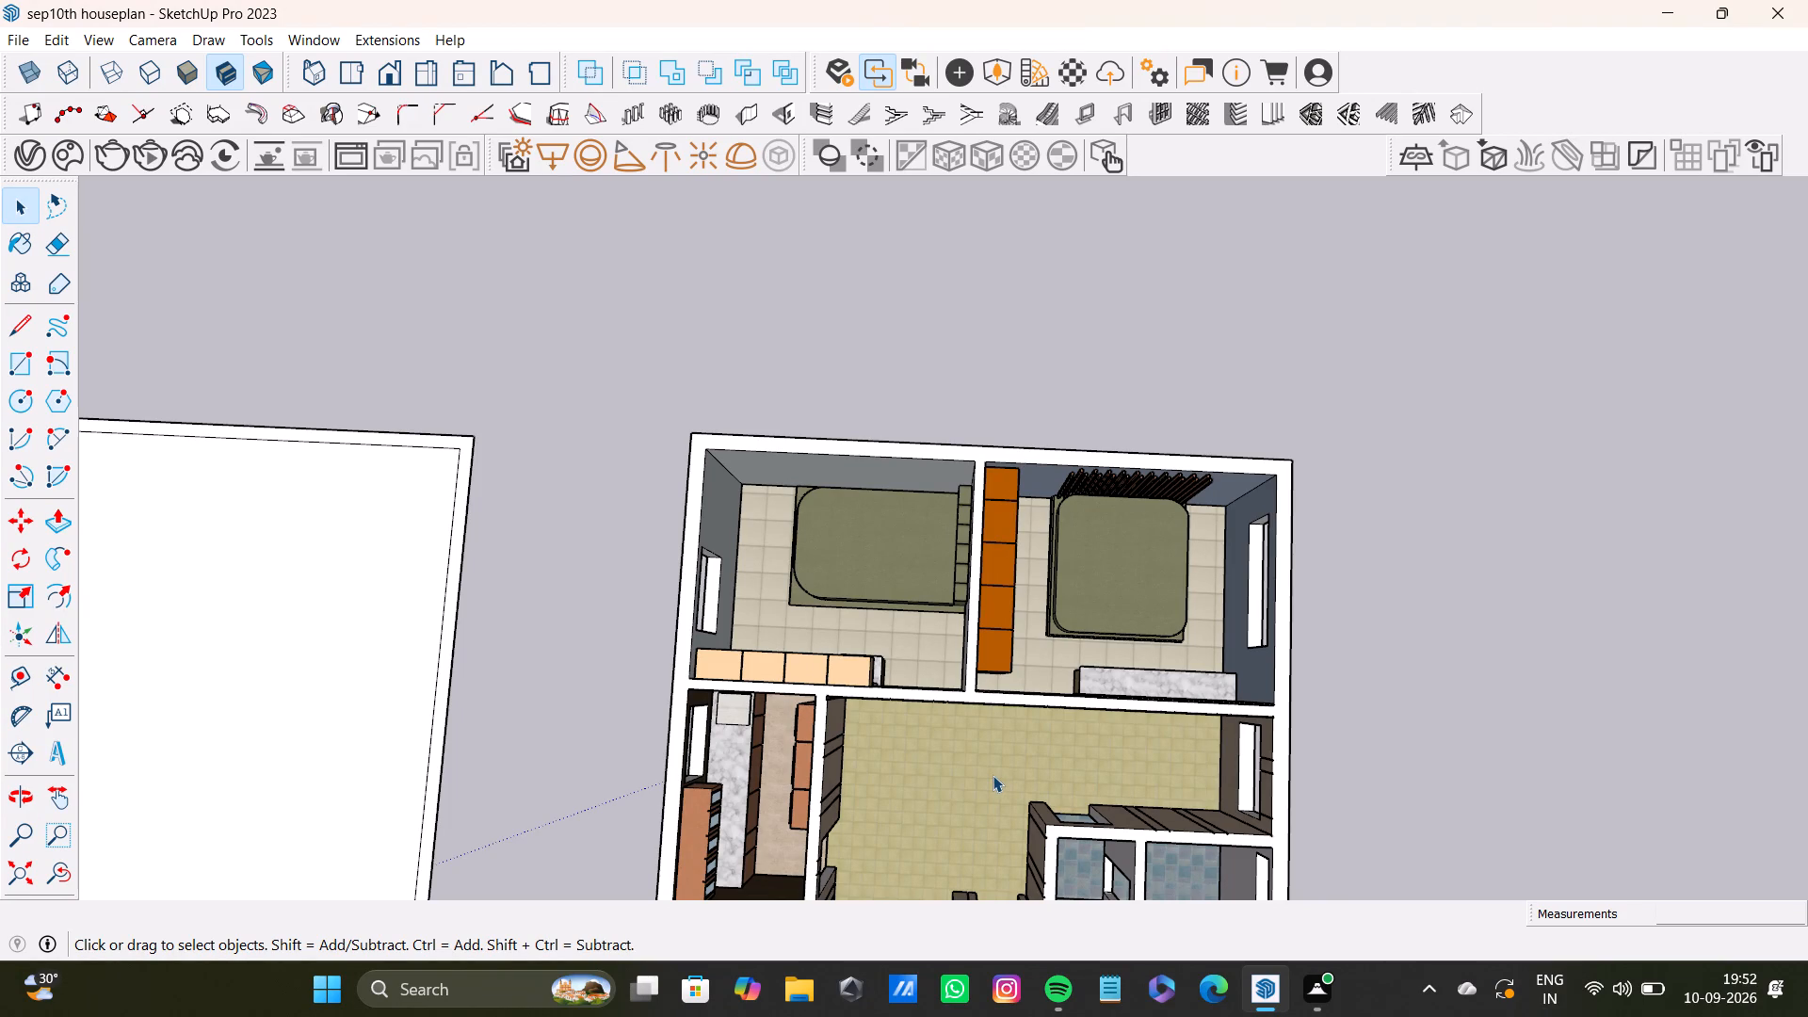
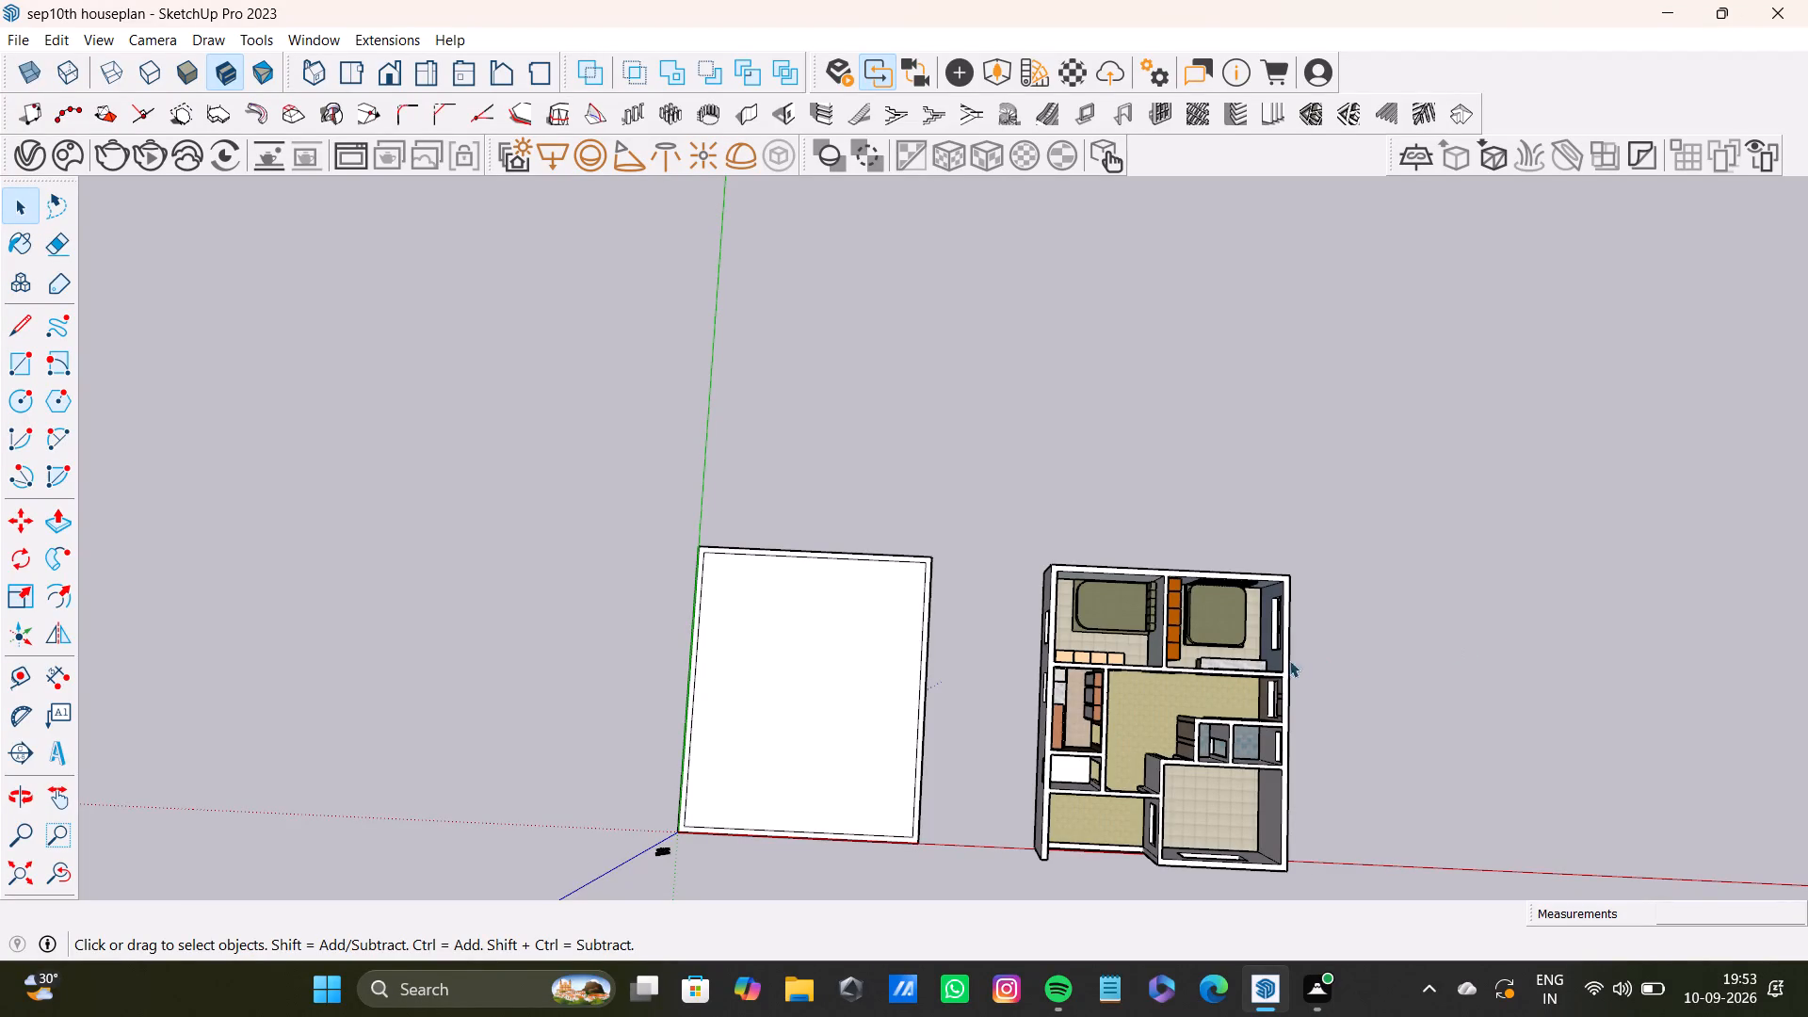
# Examine the bedrooms and the whole house layout from above and from the exterior side.
pyautogui.scroll(16, 1149, 719)
pyautogui.moveTo(1056, 620); pyautogui.dragTo(1233, 474, button='middle')
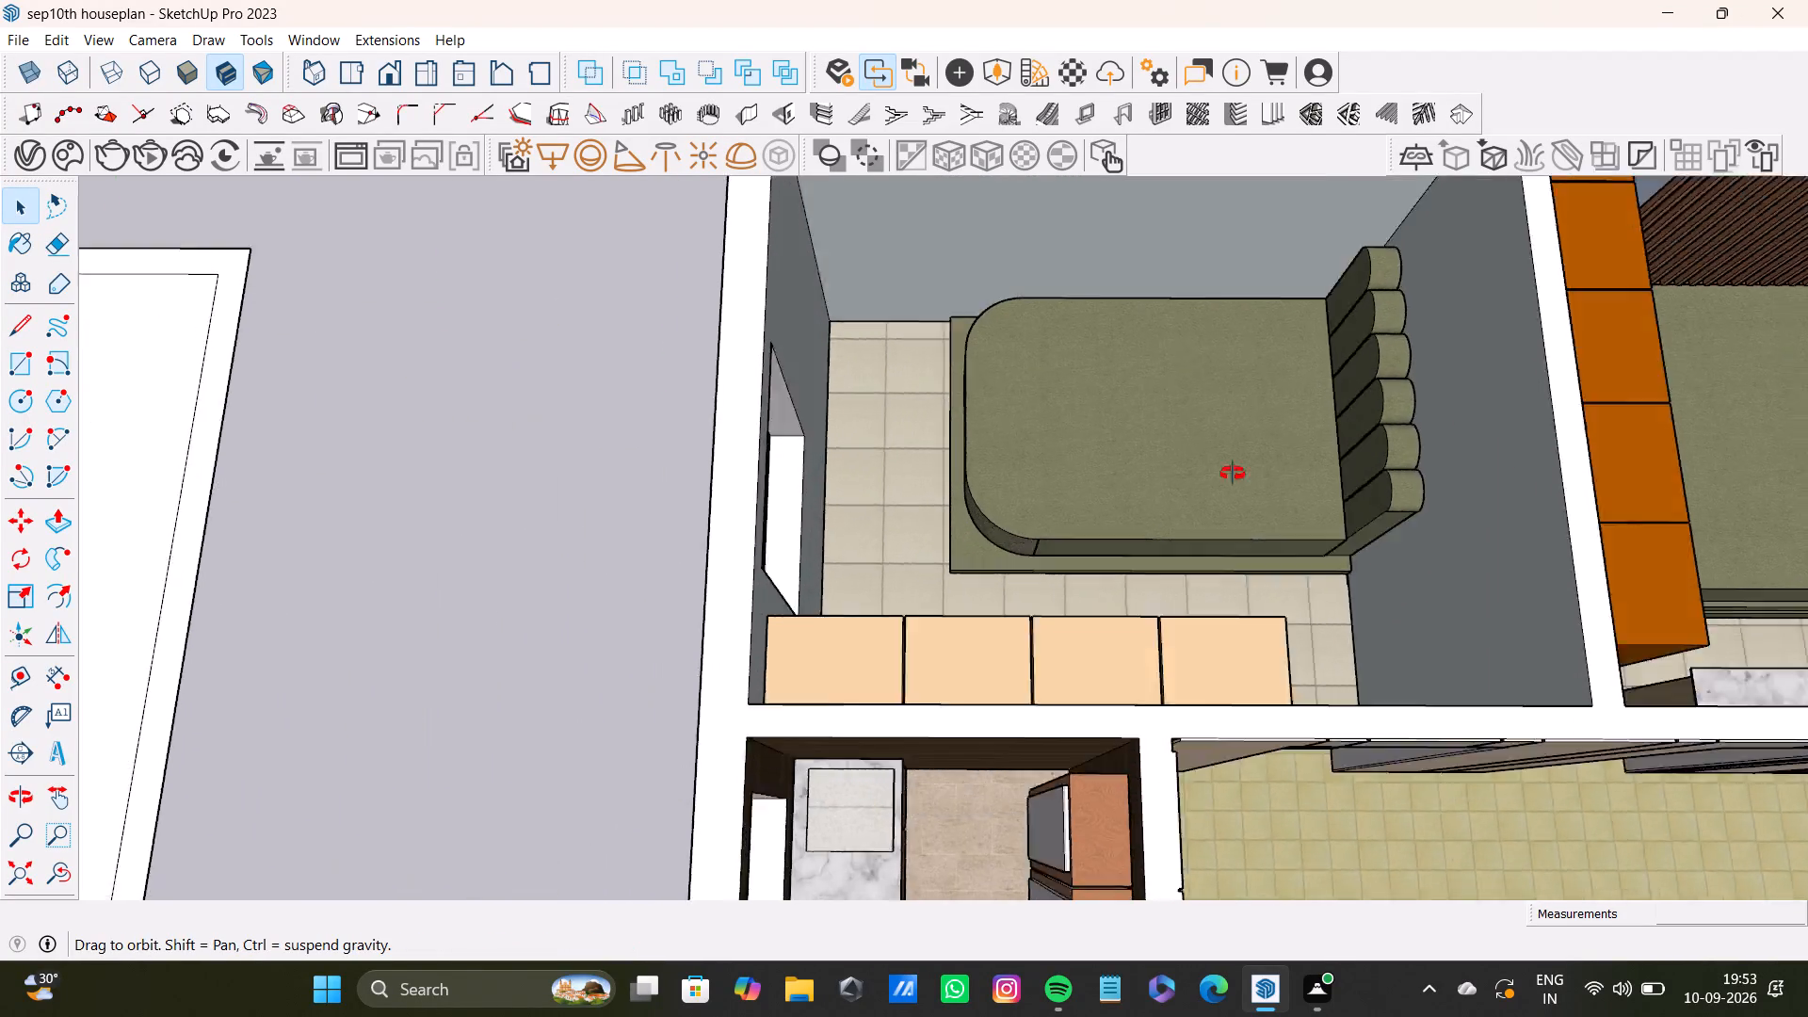
pyautogui.moveTo(1233, 474); pyautogui.dragTo(1378, 434, button='middle')
pyautogui.scroll(-13, 1256, 458)
pyautogui.moveTo(1244, 469); pyautogui.dragTo(1189, 340, button='middle')
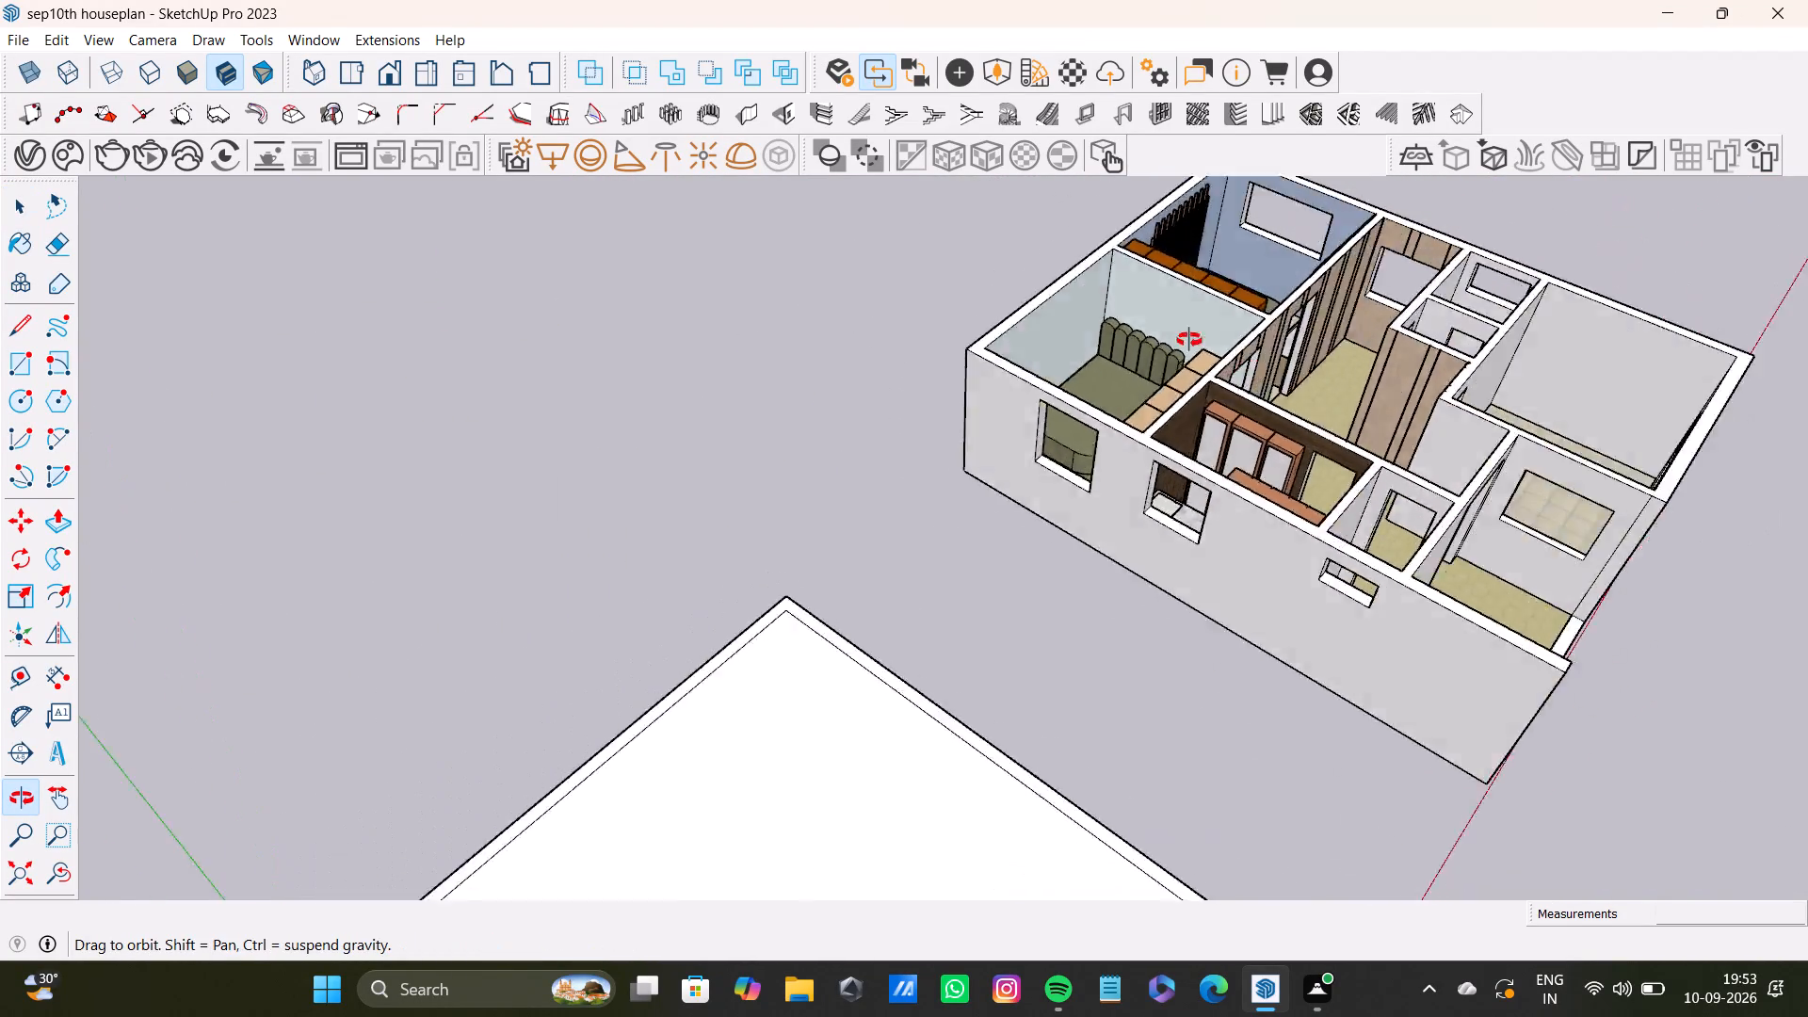
pyautogui.moveTo(1189, 340); pyautogui.dragTo(1089, 324, button='middle')
pyautogui.scroll(-4, 1565, 500)
pyautogui.moveTo(1548, 504); pyautogui.dragTo(1338, 533, button='middle')
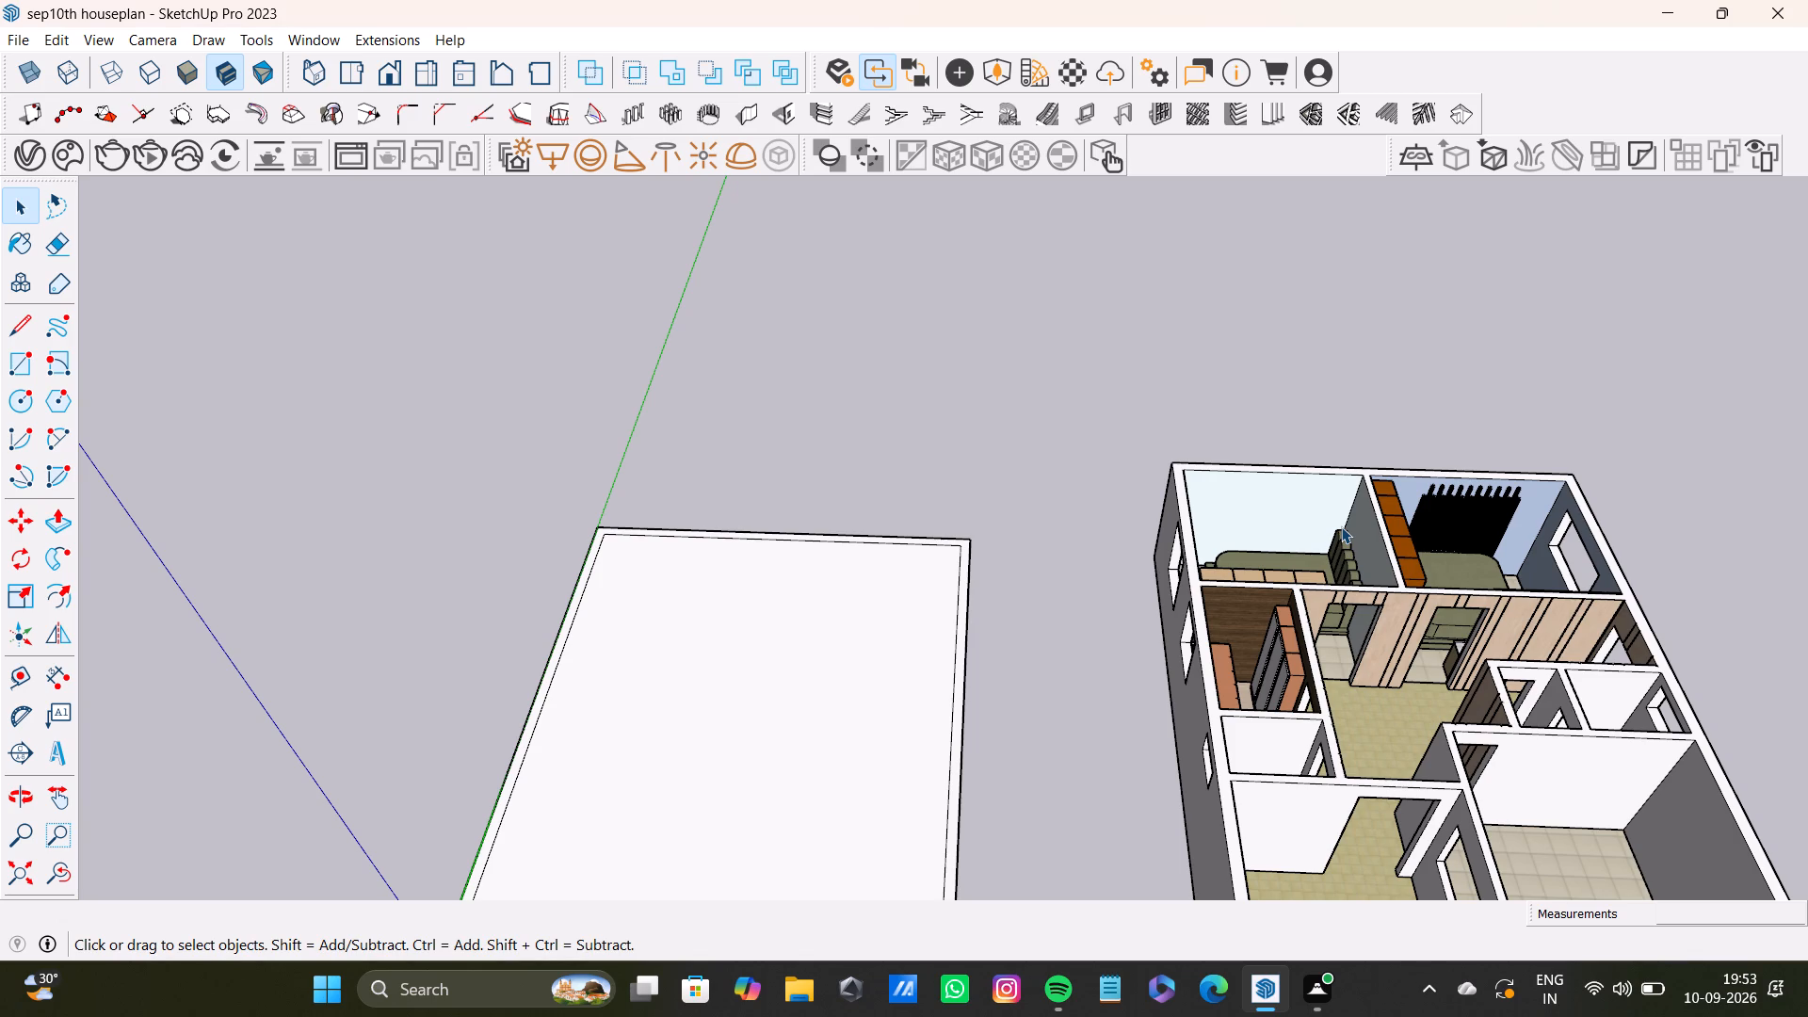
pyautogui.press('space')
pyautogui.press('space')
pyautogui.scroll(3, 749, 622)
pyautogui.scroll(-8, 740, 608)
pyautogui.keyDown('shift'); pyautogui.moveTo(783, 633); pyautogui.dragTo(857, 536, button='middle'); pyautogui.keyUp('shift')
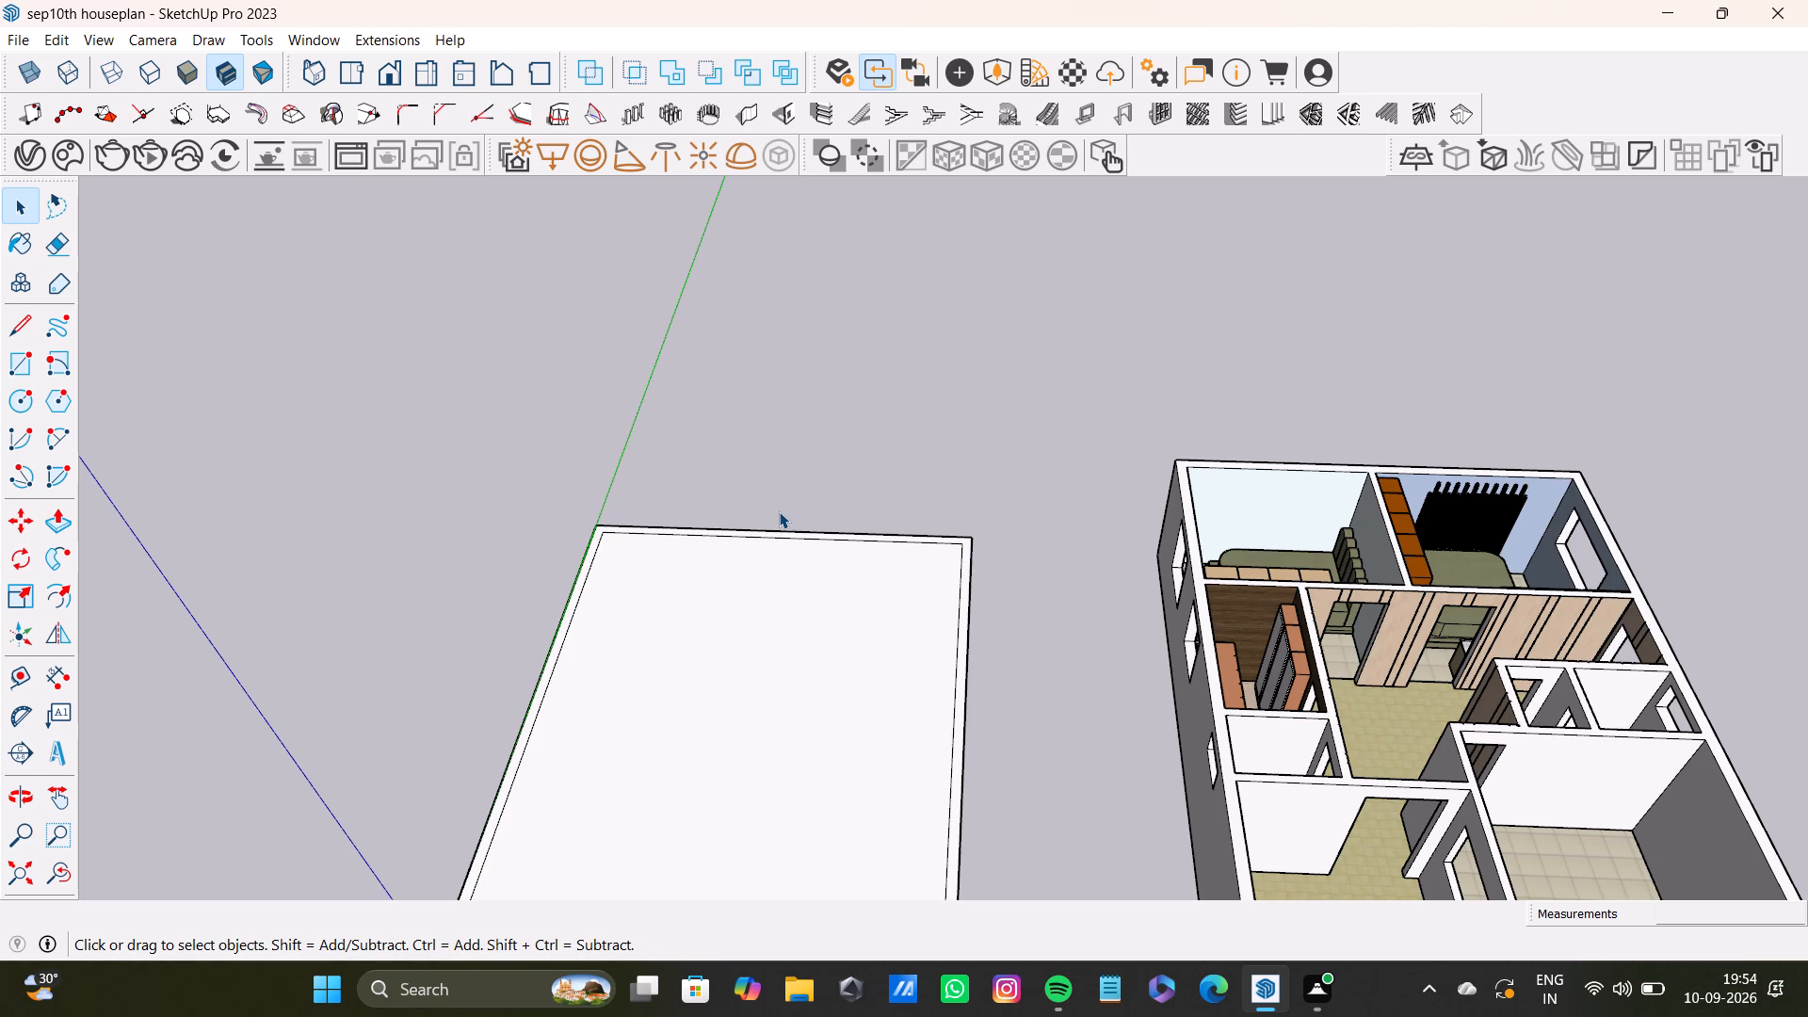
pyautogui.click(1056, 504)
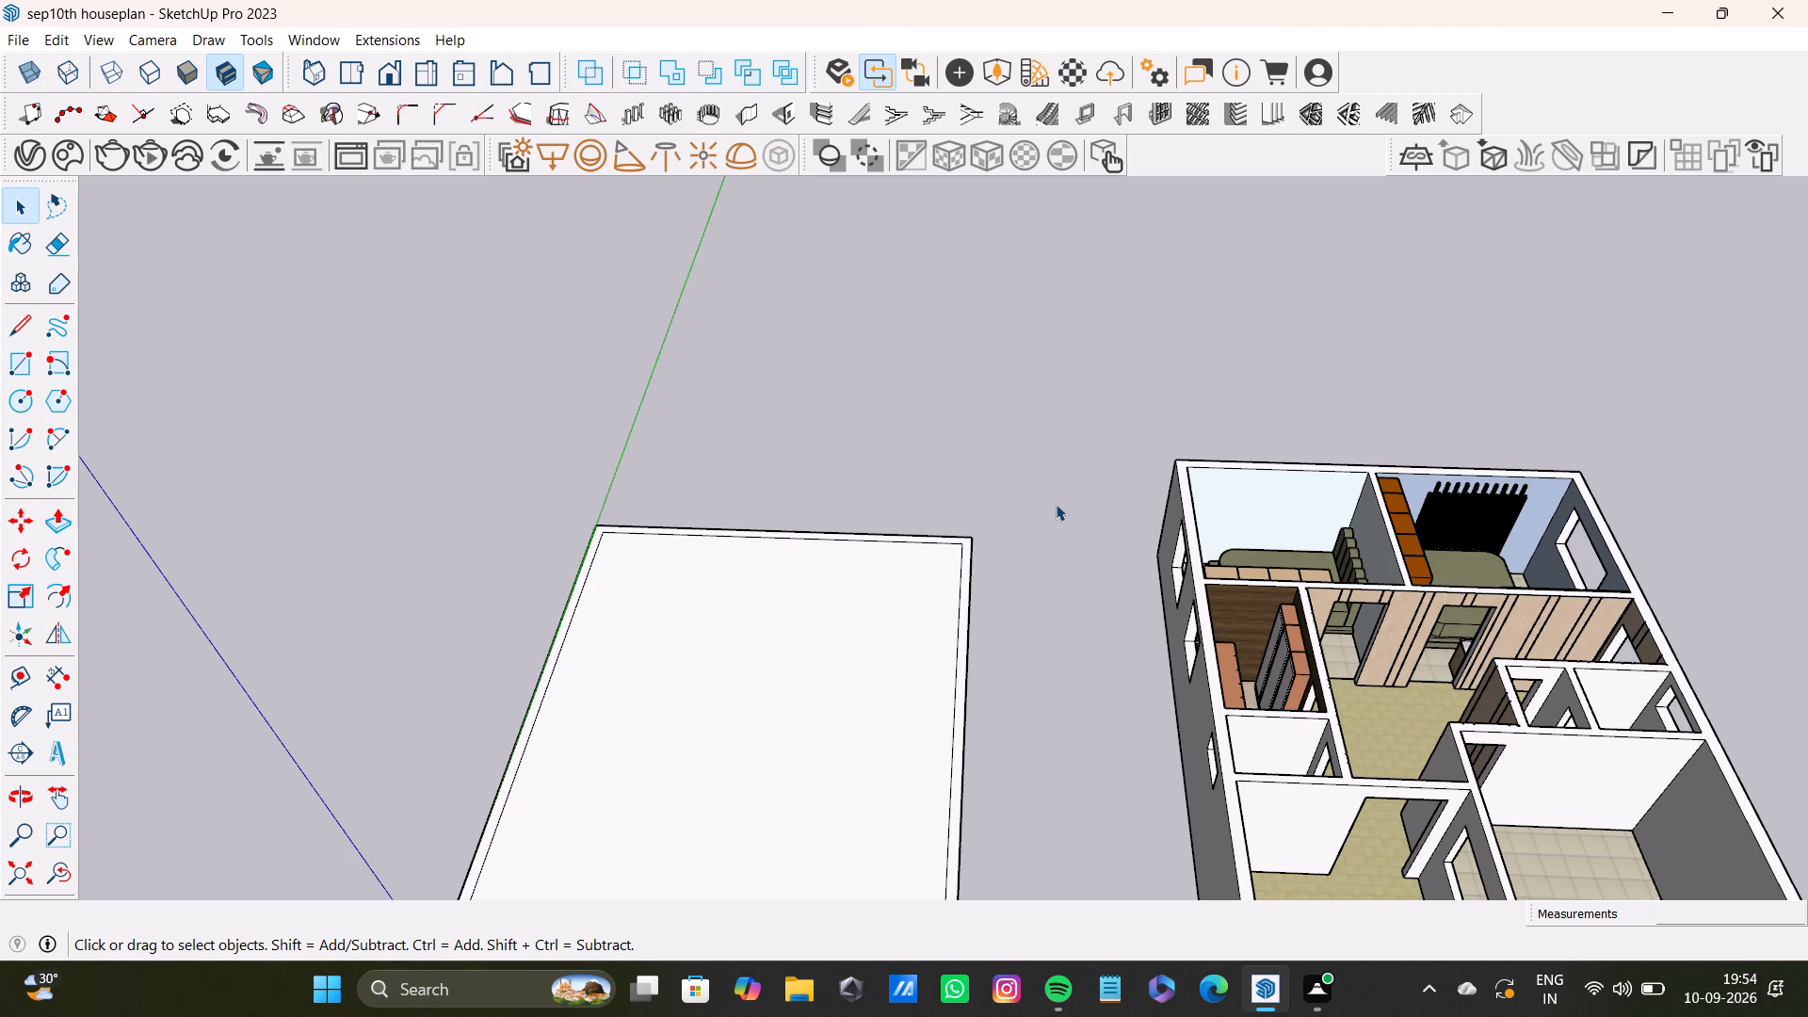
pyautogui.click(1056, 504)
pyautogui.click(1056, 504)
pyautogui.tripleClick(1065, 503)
# Delete the spare white double-outlined rectangle at the origin beside the house, including its remaining edges along the green and red axes.
pyautogui.moveTo(1054, 515); pyautogui.dragTo(986, 800, button='middle')
pyautogui.scroll(-5, 986, 795)
pyautogui.moveTo(986, 791); pyautogui.dragTo(979, 740, button='middle')
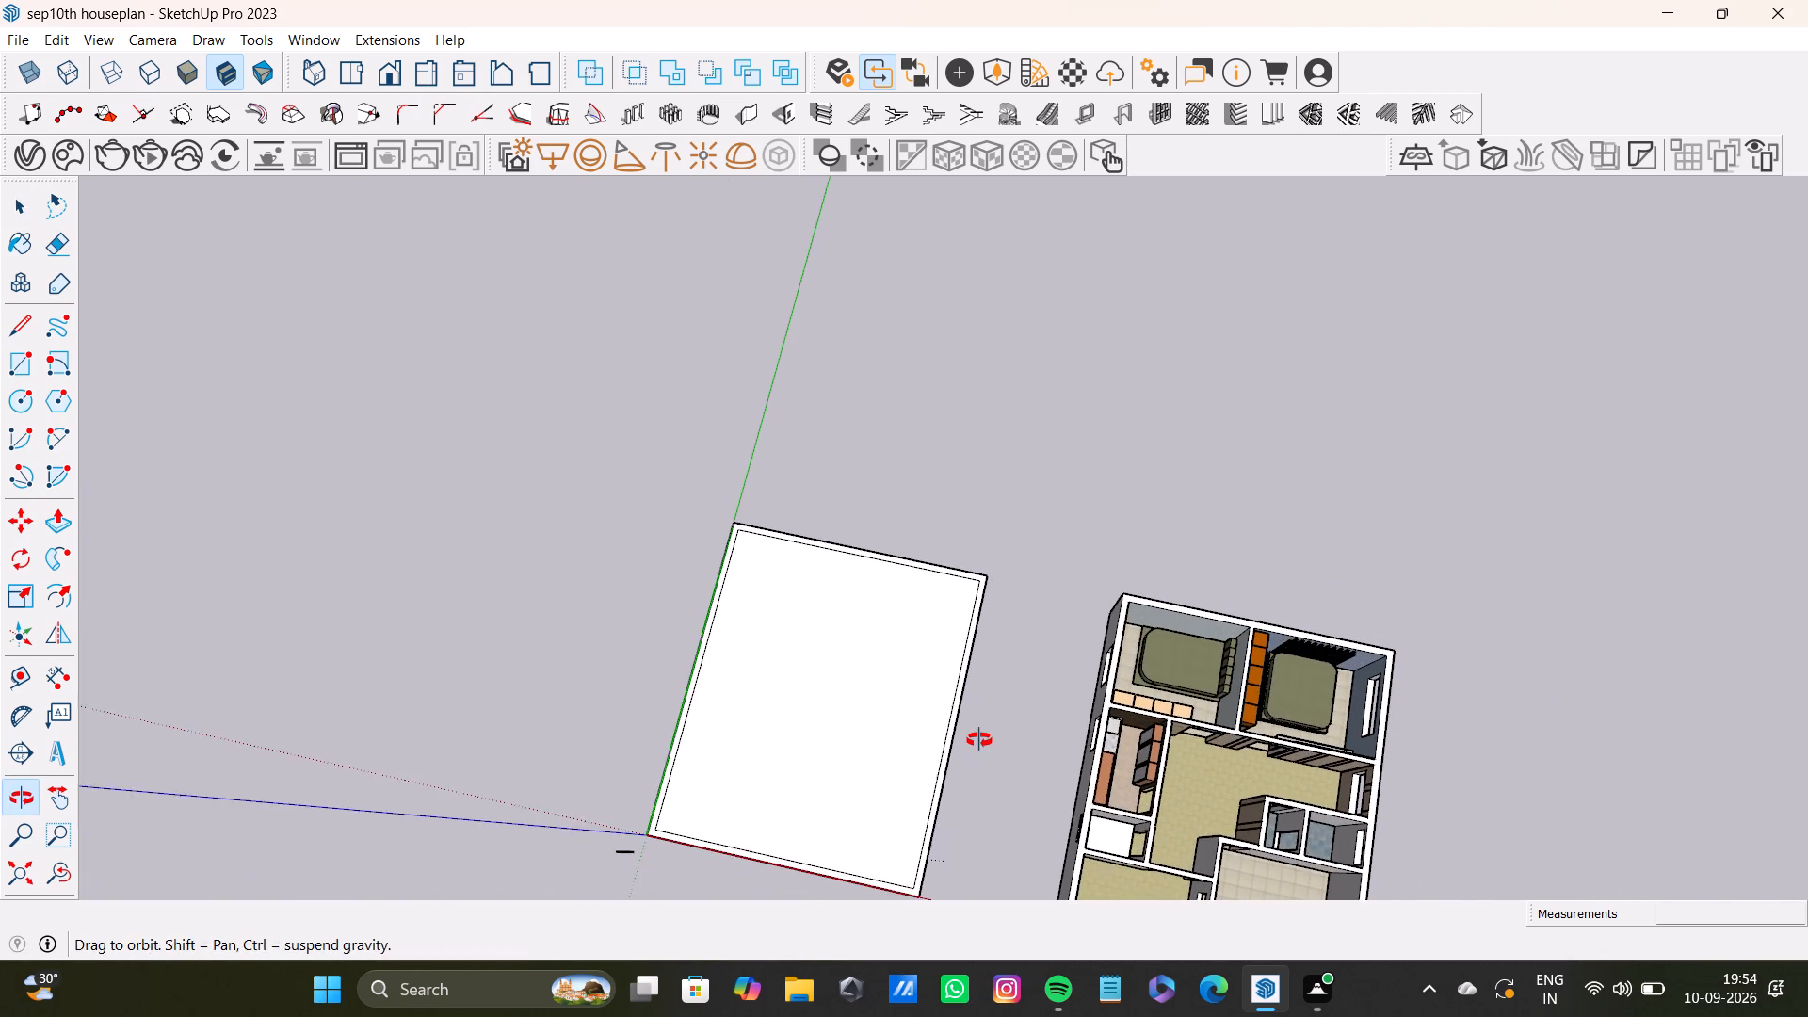
pyautogui.moveTo(979, 740); pyautogui.dragTo(979, 750, button='middle')
pyautogui.tripleClick(1027, 552)
pyautogui.moveTo(1023, 551); pyautogui.dragTo(665, 863)
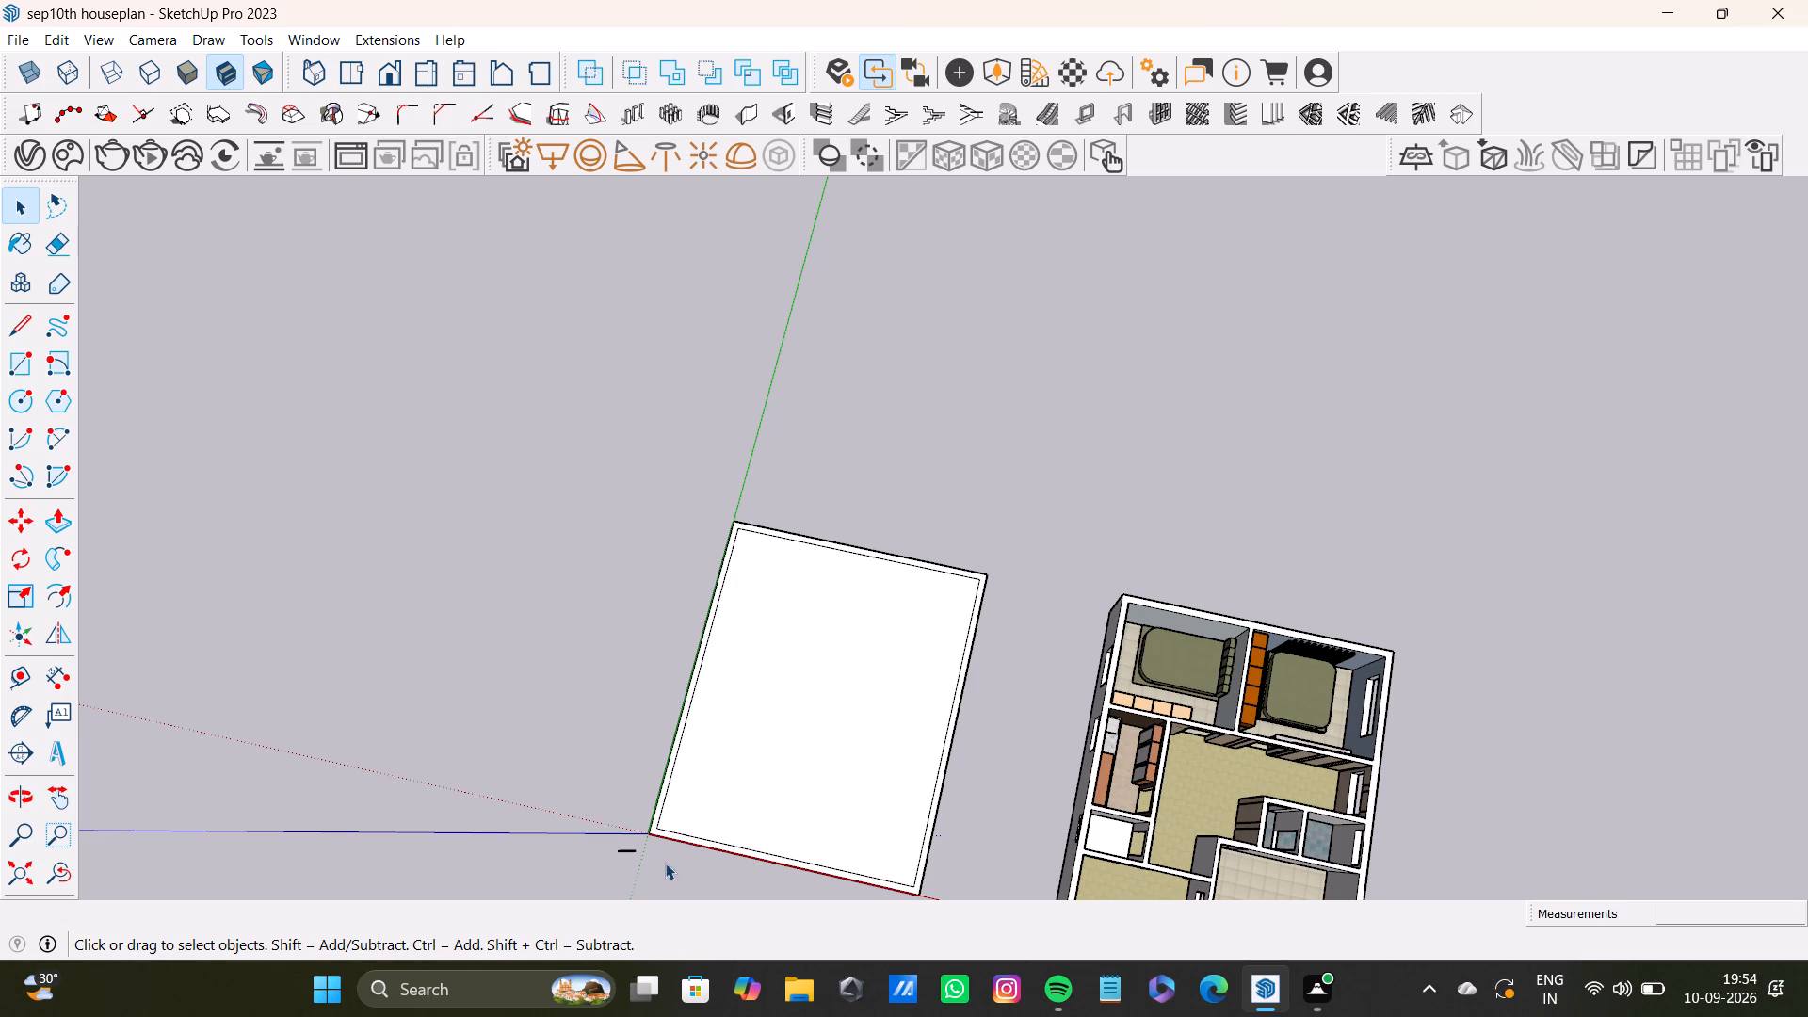
pyautogui.moveTo(665, 863); pyautogui.dragTo(663, 869)
pyautogui.moveTo(655, 425); pyautogui.dragTo(989, 974)
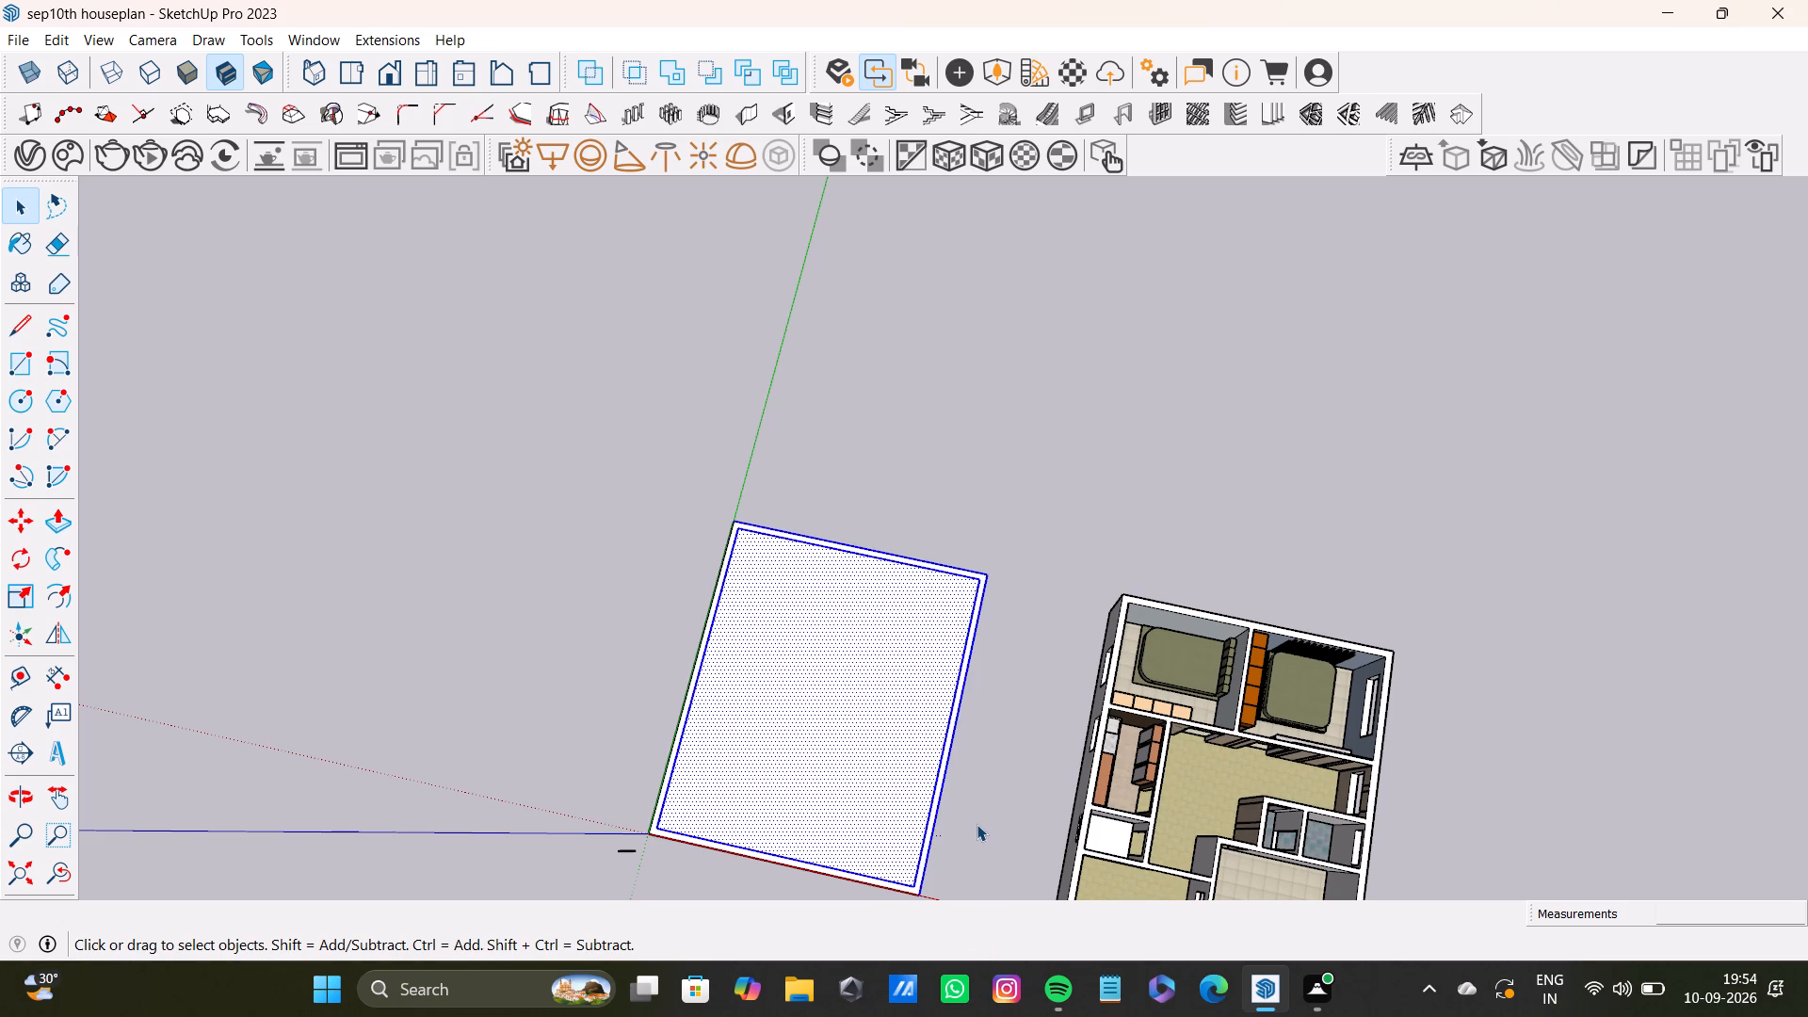
pyautogui.press('Delete')
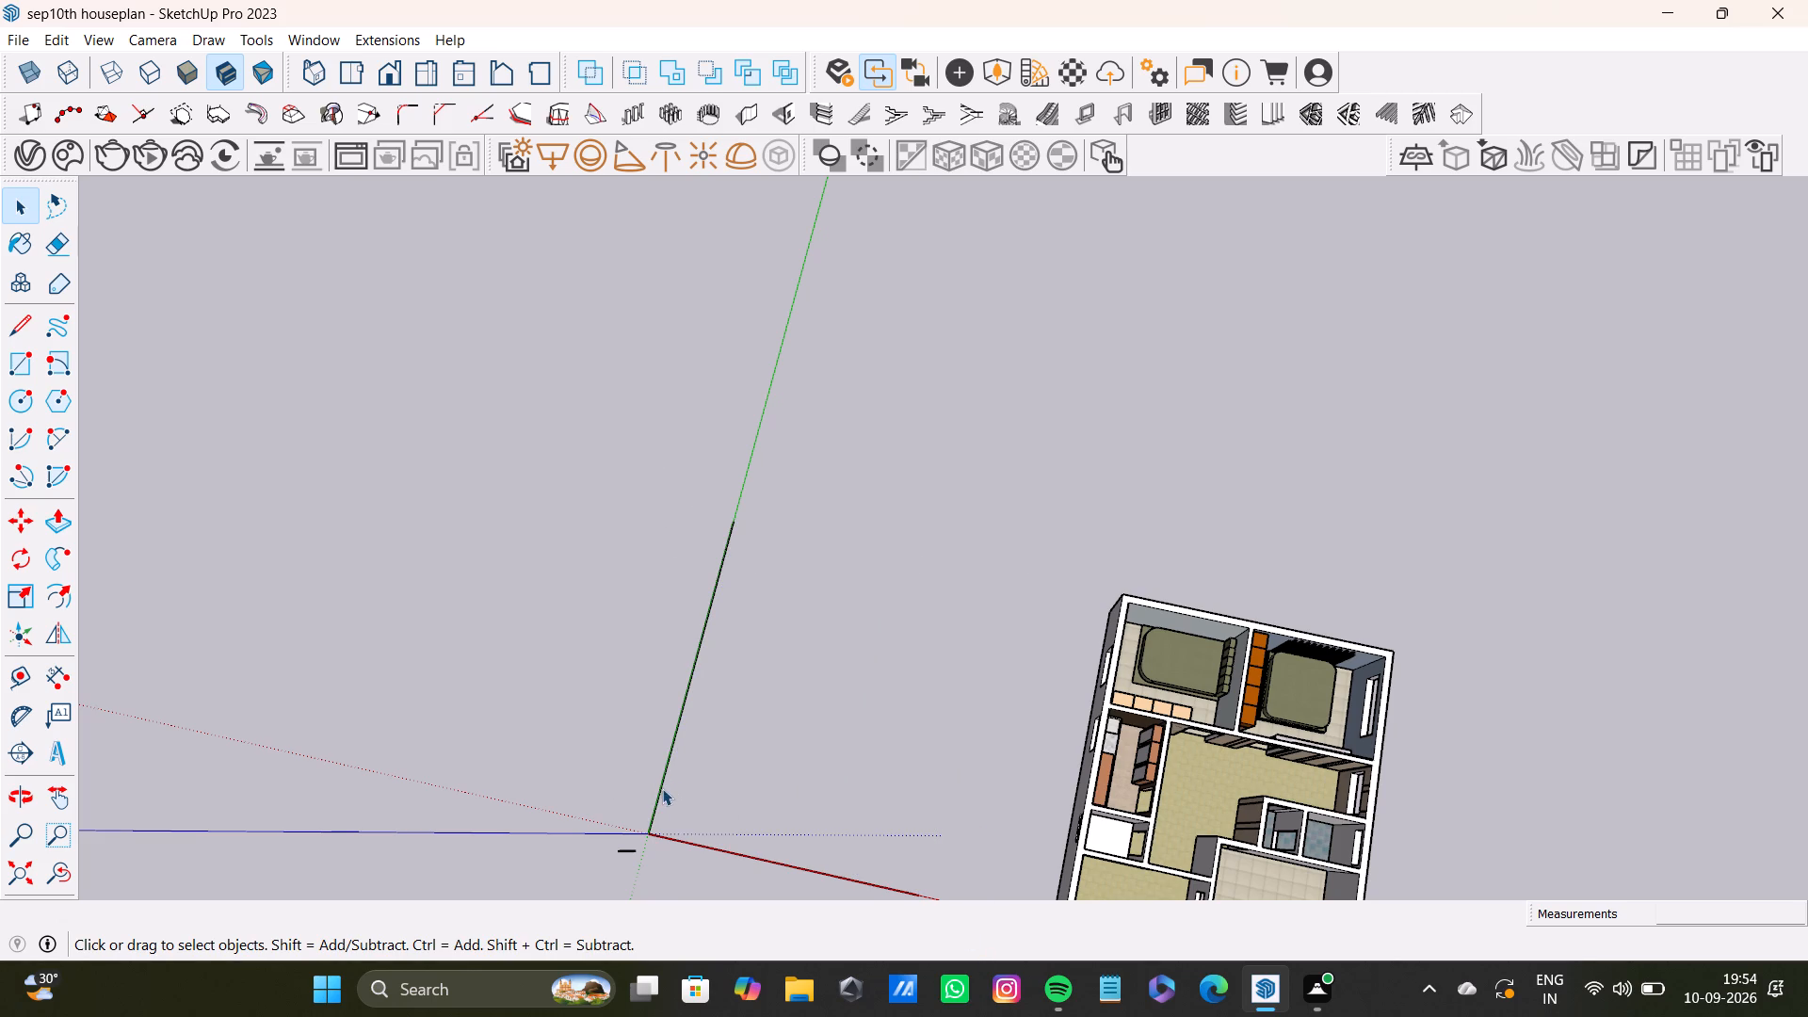
pyautogui.click(661, 789)
pyautogui.press('Delete')
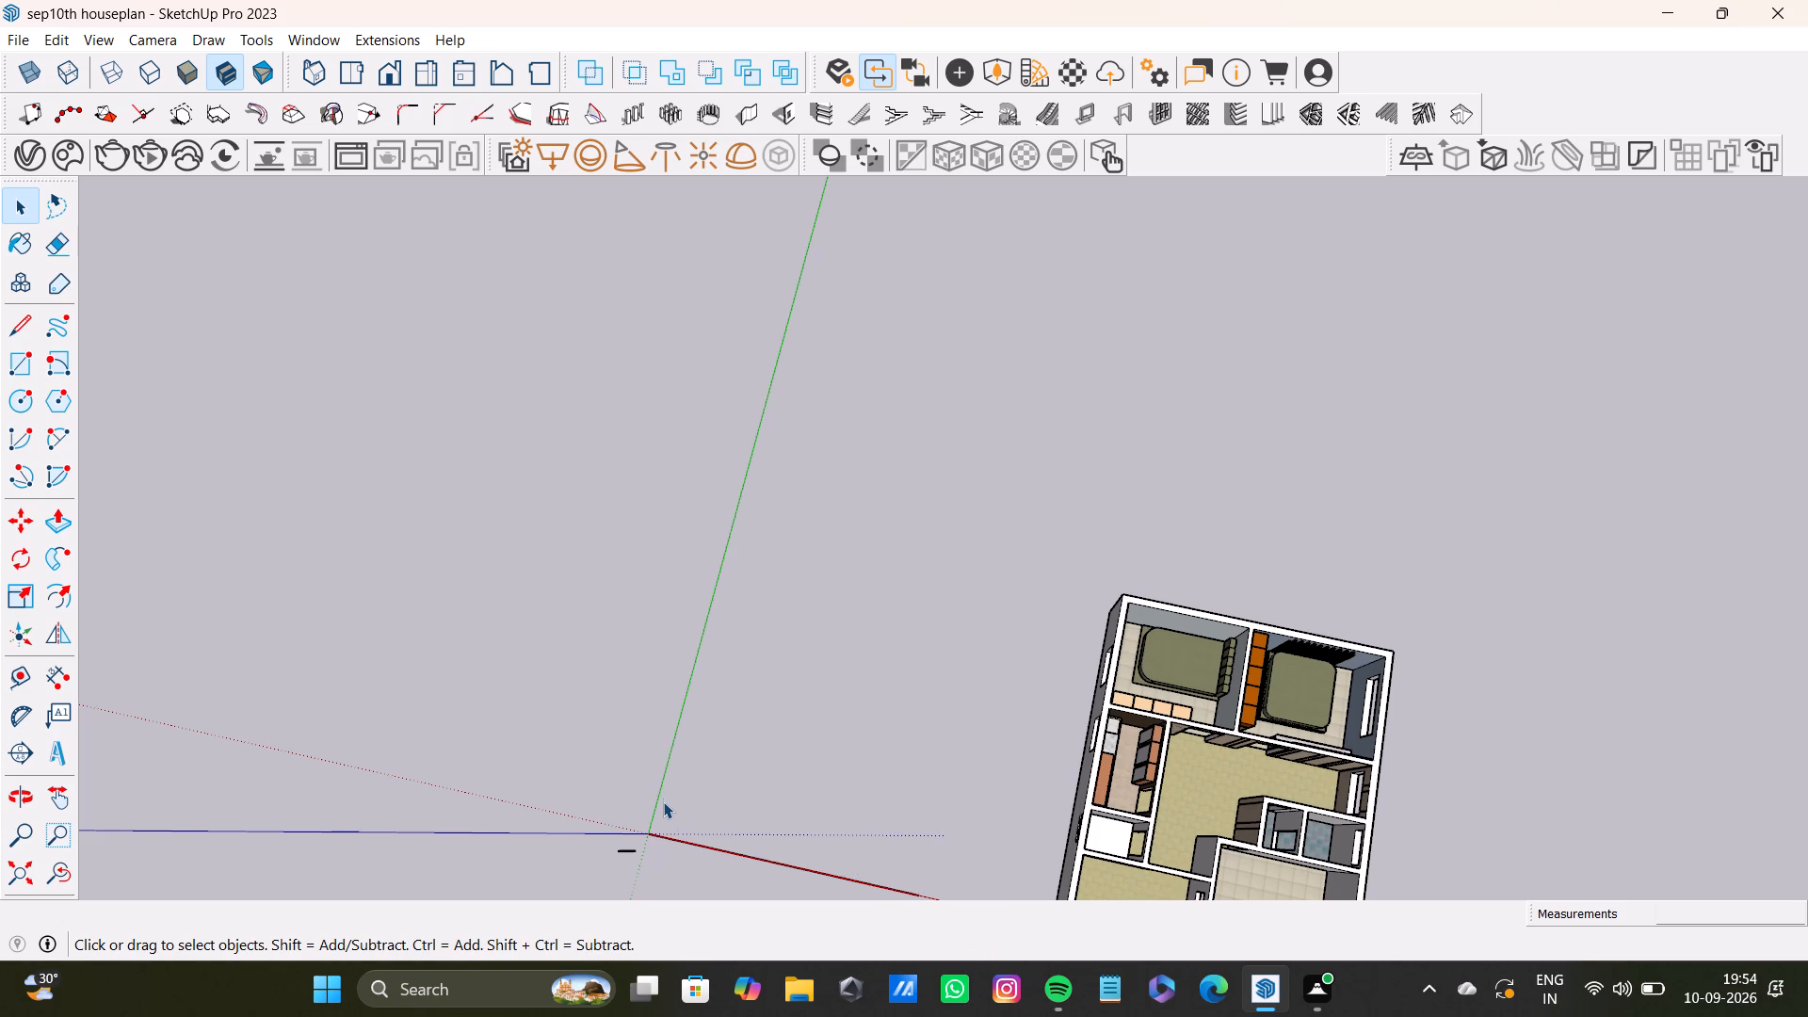
pyautogui.click(727, 849)
pyautogui.press('Delete')
# Examine the hall's laminate panelling and its Sienna grooves up close, including the wall corner and the strips above the kitchen doorway.
pyautogui.scroll(-9, 892, 766)
pyautogui.scroll(14, 967, 770)
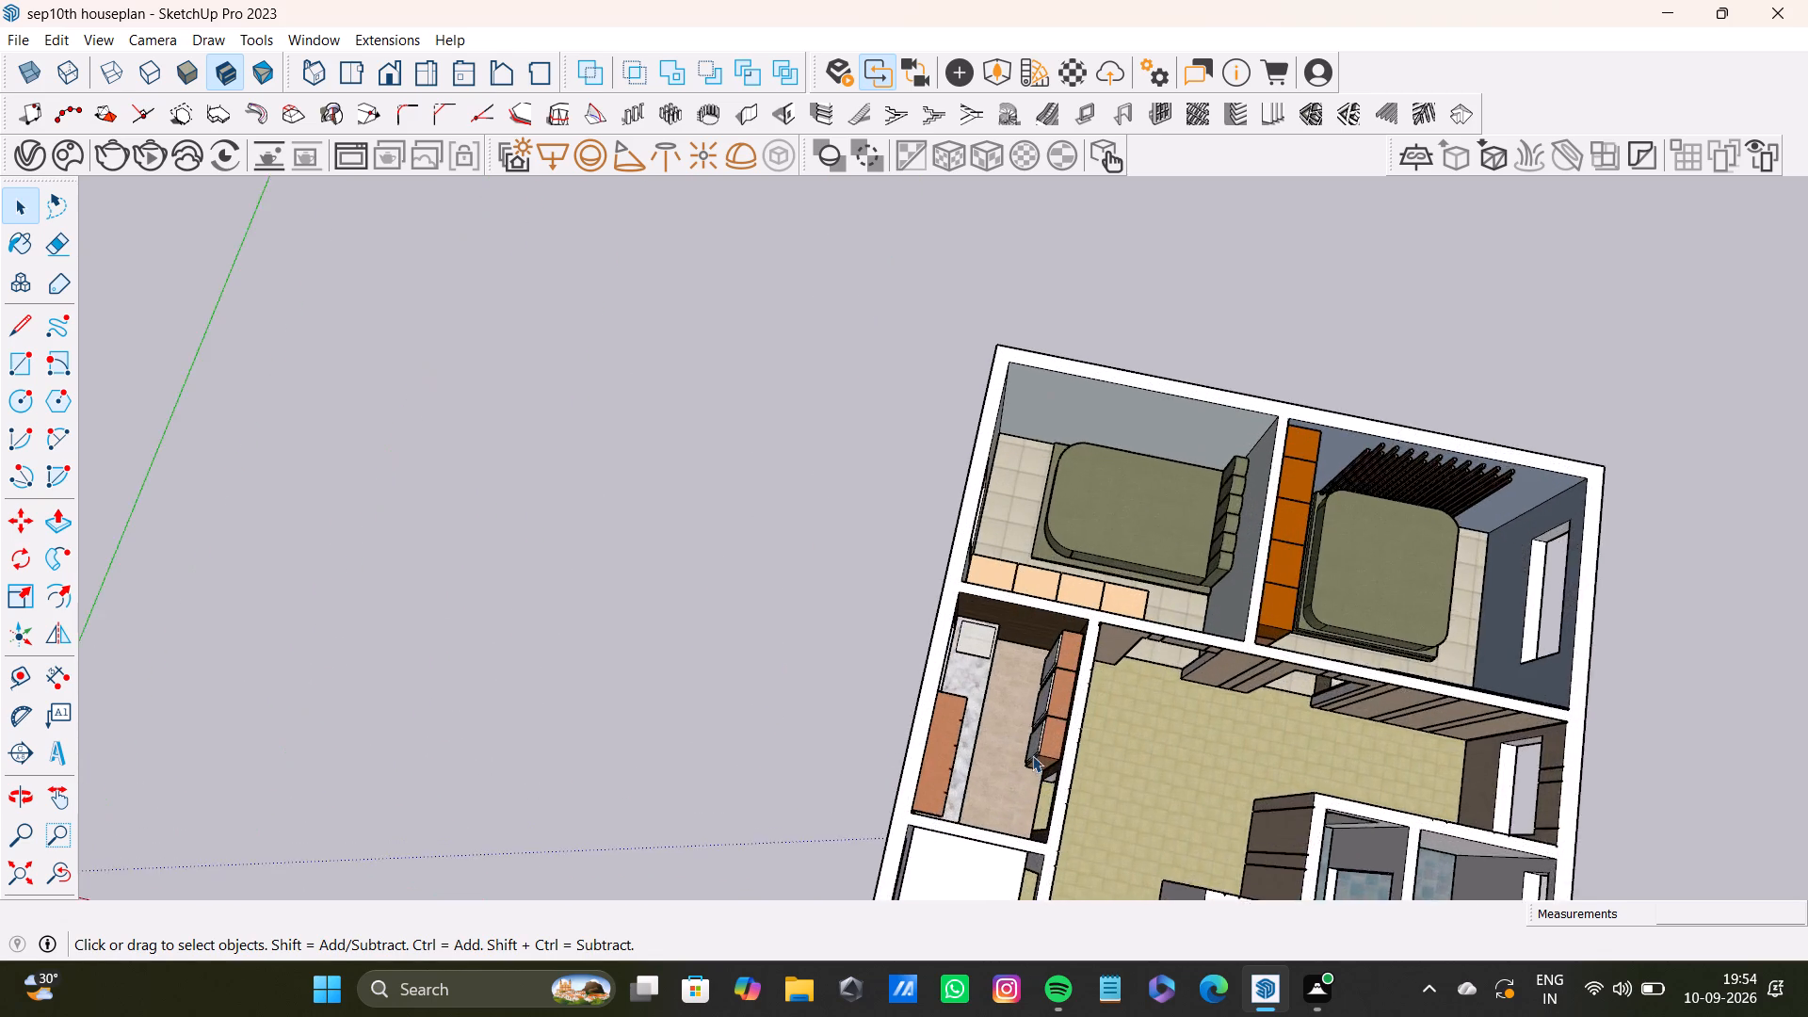
pyautogui.scroll(7, 1032, 755)
pyautogui.scroll(-14, 1028, 743)
pyautogui.moveTo(1026, 751); pyautogui.dragTo(1253, 505, button='middle')
pyautogui.scroll(4, 1148, 610)
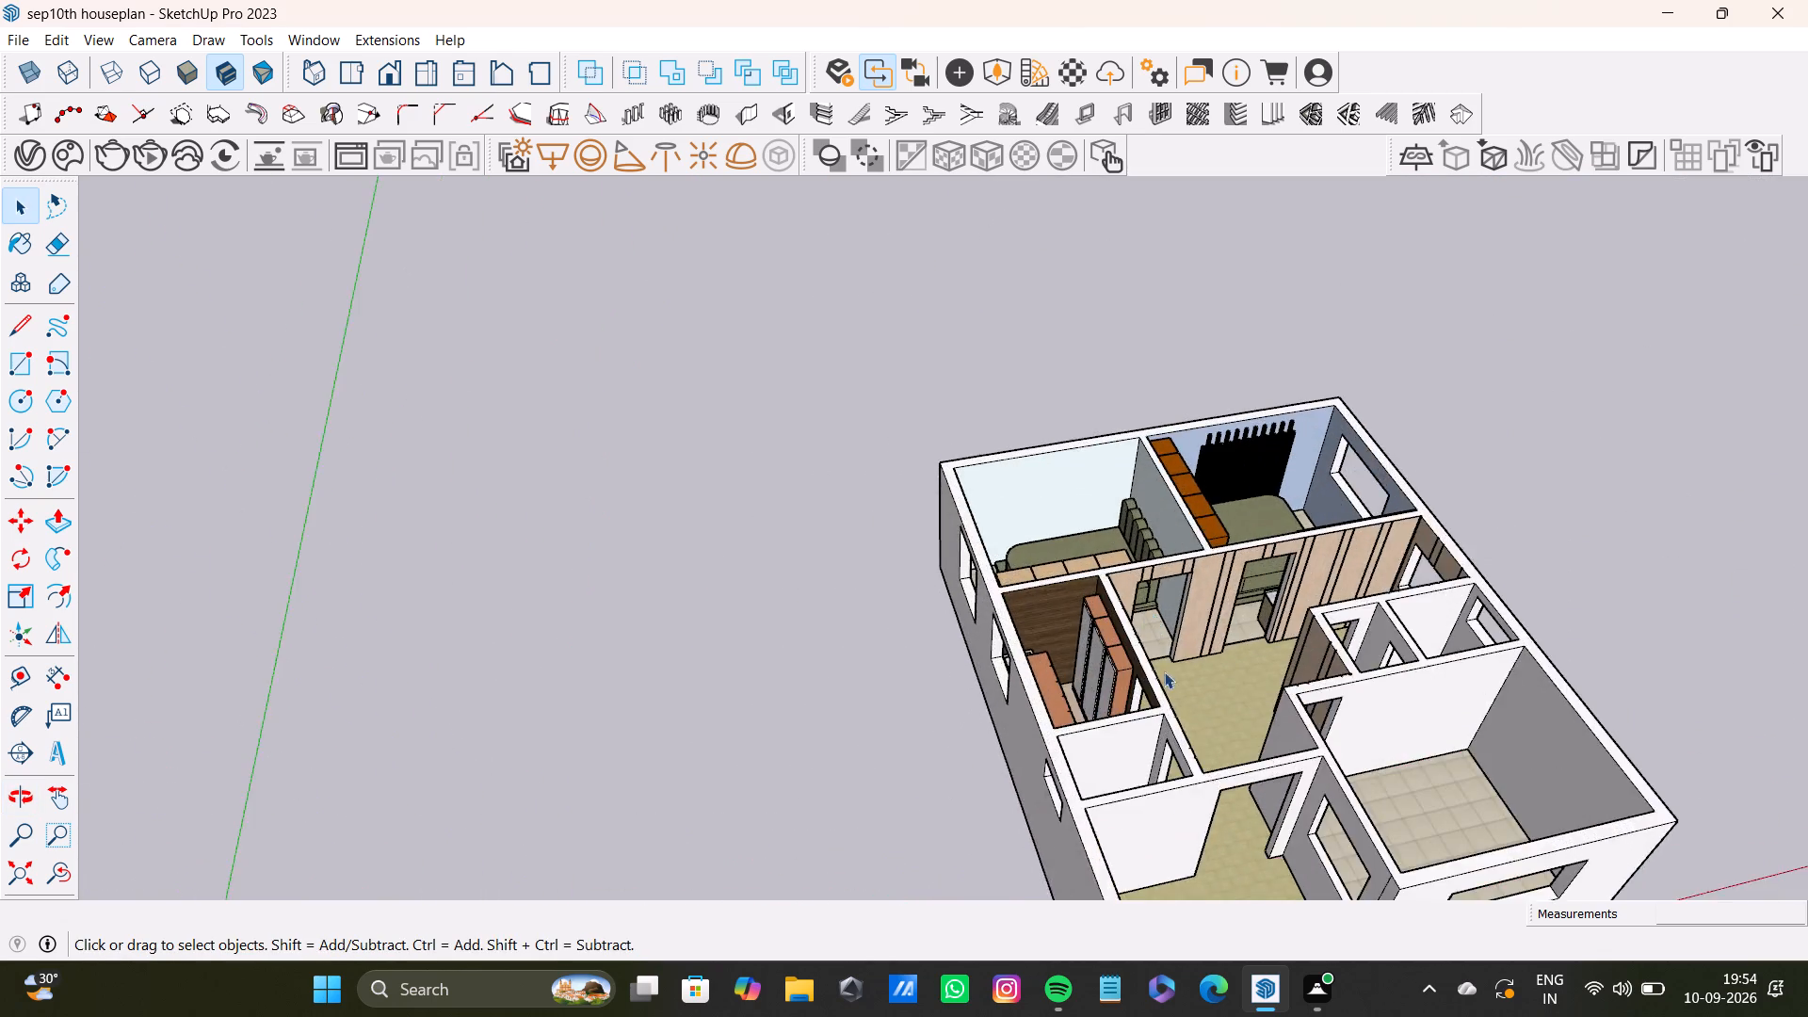
pyautogui.scroll(3, 1164, 671)
pyautogui.moveTo(1176, 659); pyautogui.dragTo(844, 568, button='middle')
pyautogui.scroll(7, 929, 550)
pyautogui.moveTo(982, 553); pyautogui.dragTo(759, 603, button='middle')
pyautogui.scroll(5, 955, 530)
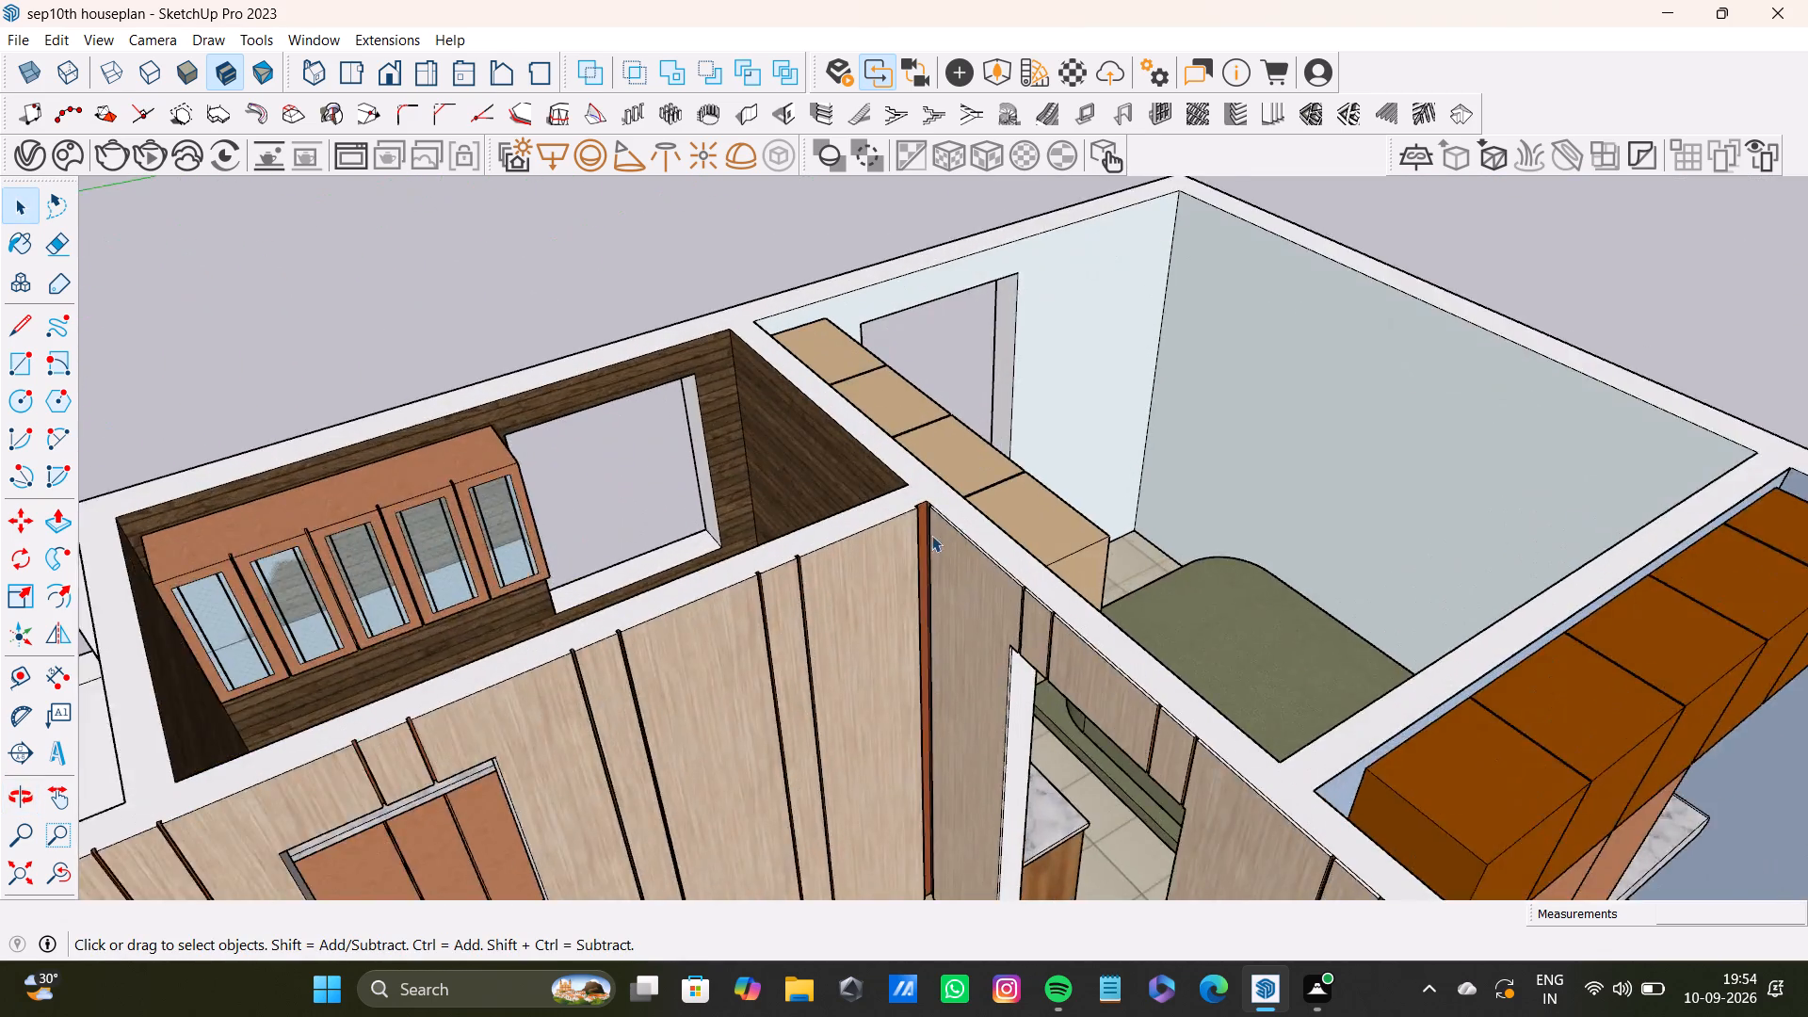
pyautogui.scroll(17, 931, 535)
pyautogui.scroll(-13, 879, 482)
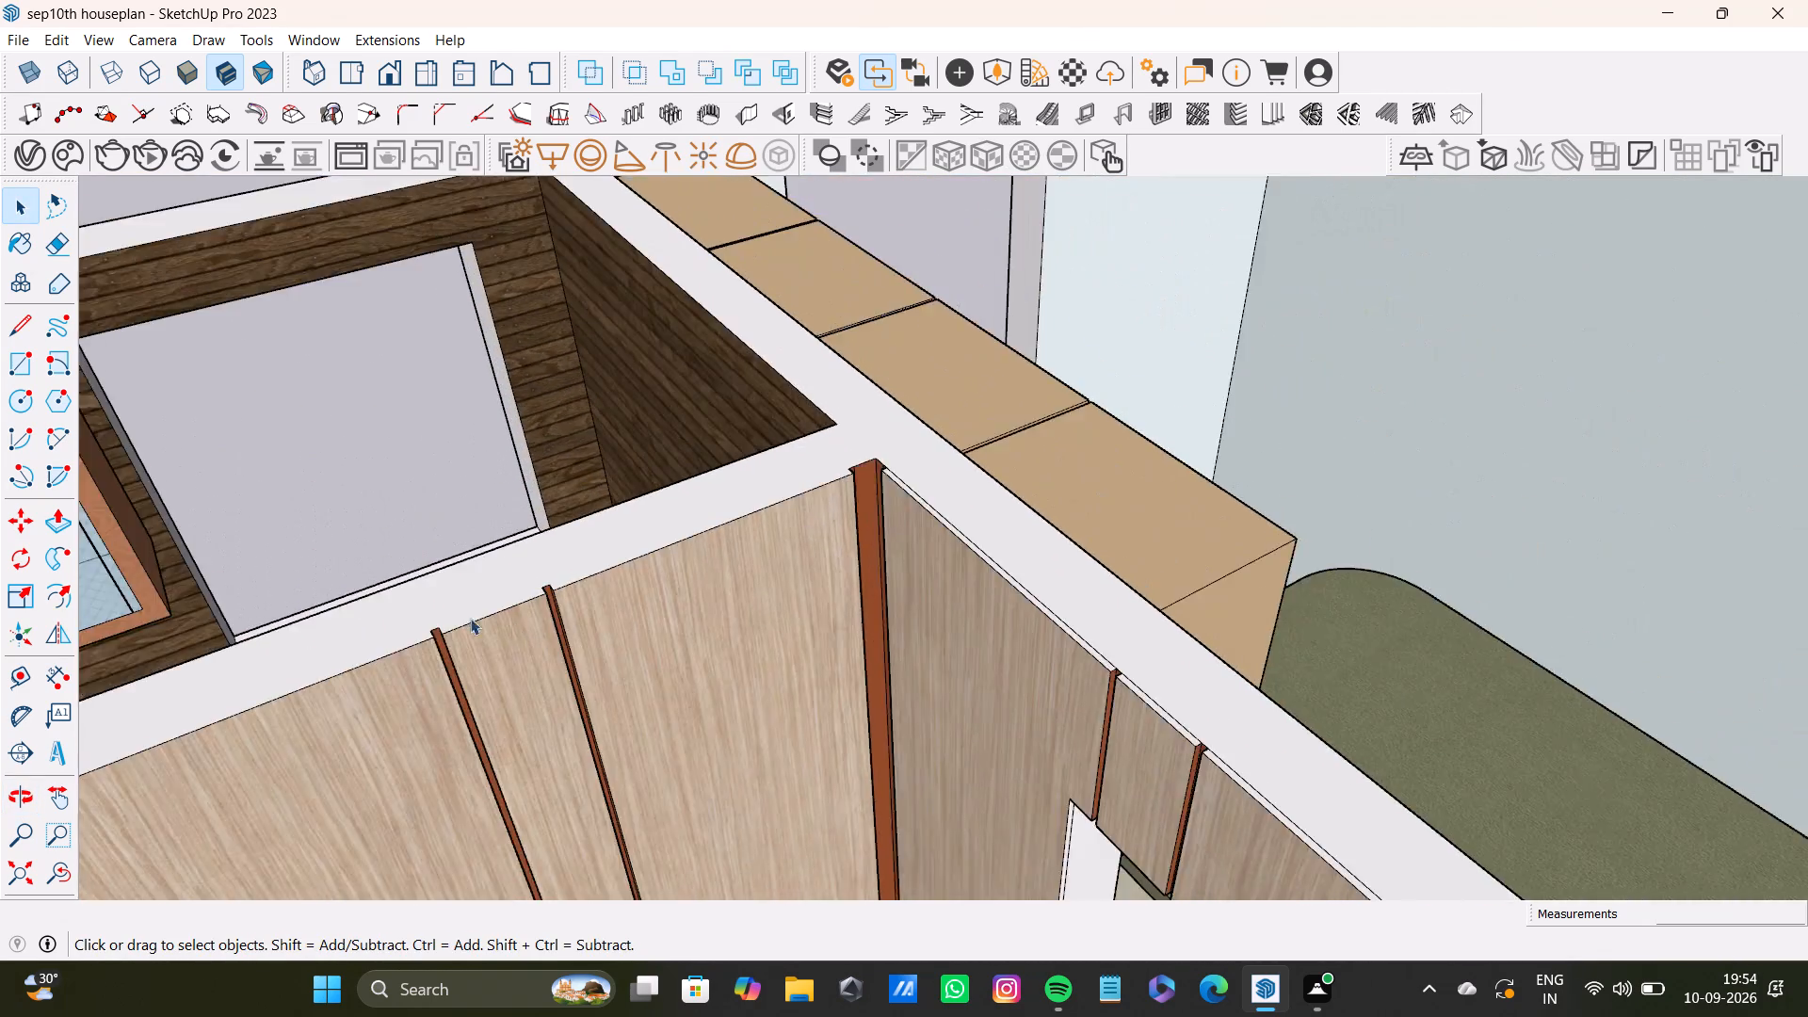
pyautogui.scroll(3, 470, 618)
pyautogui.scroll(-12, 465, 618)
pyautogui.scroll(-7, 607, 610)
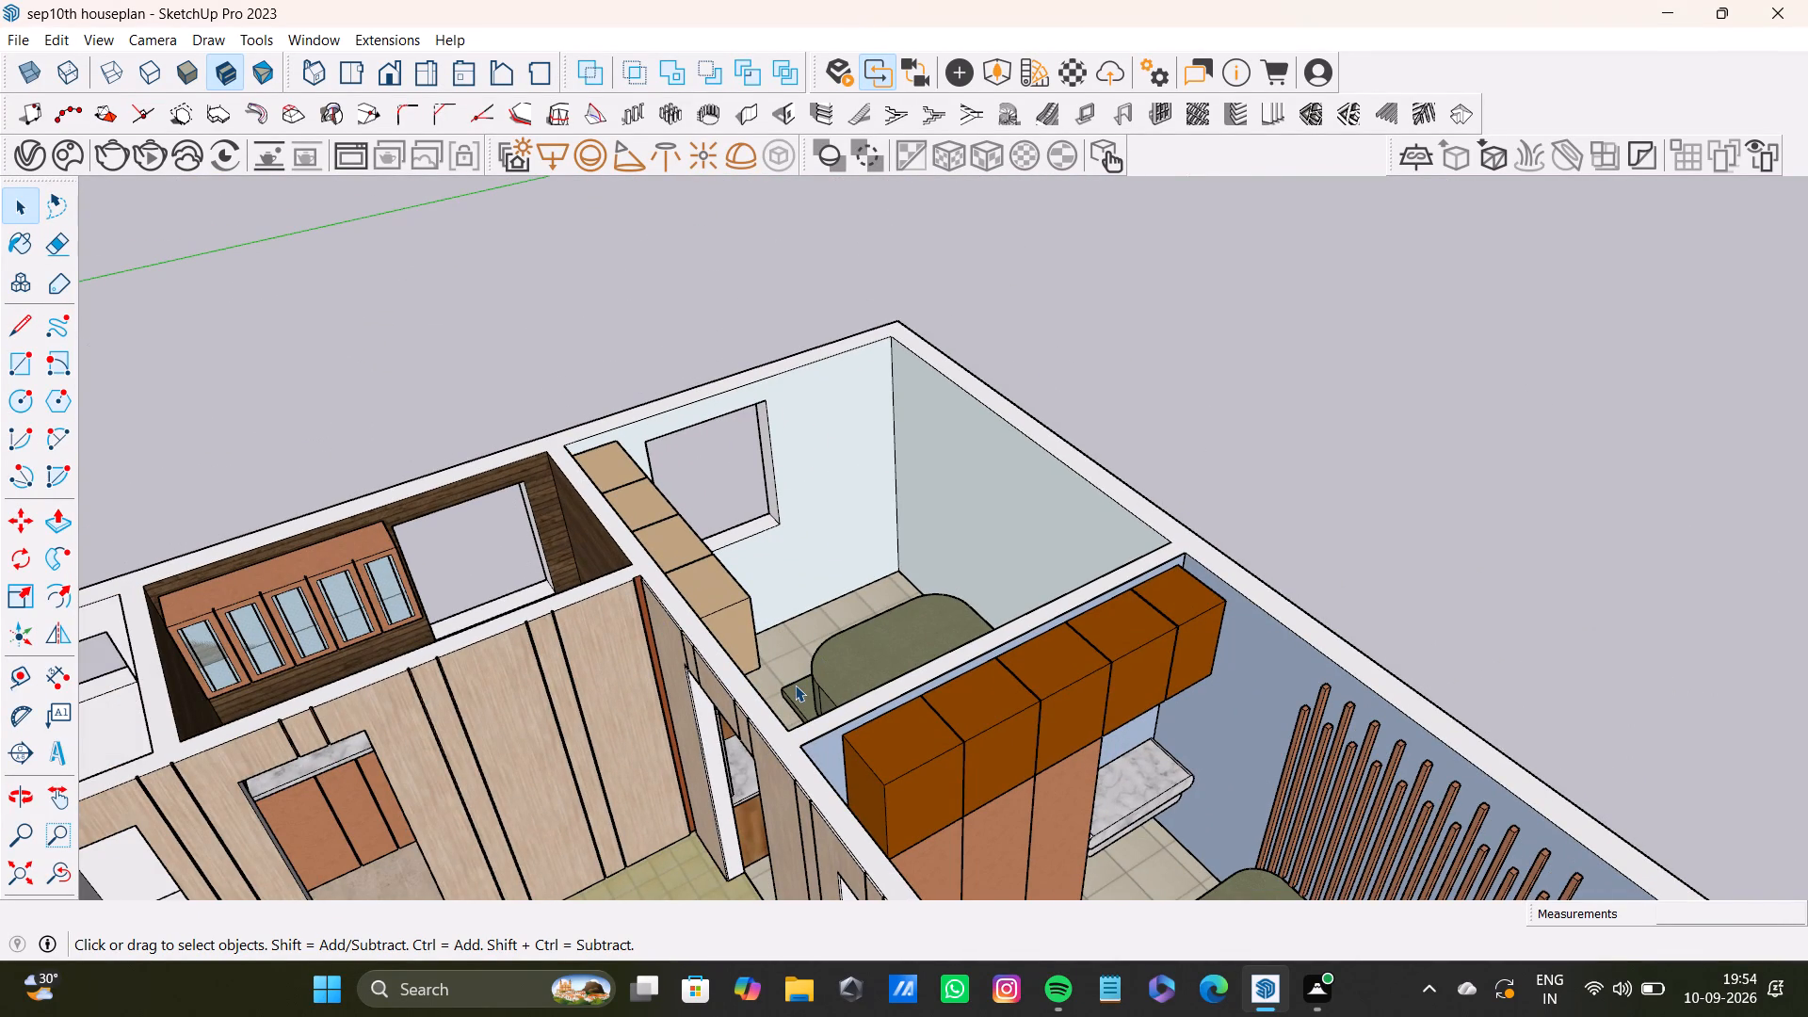
pyautogui.scroll(-14, 446, 666)
pyautogui.scroll(3, 432, 712)
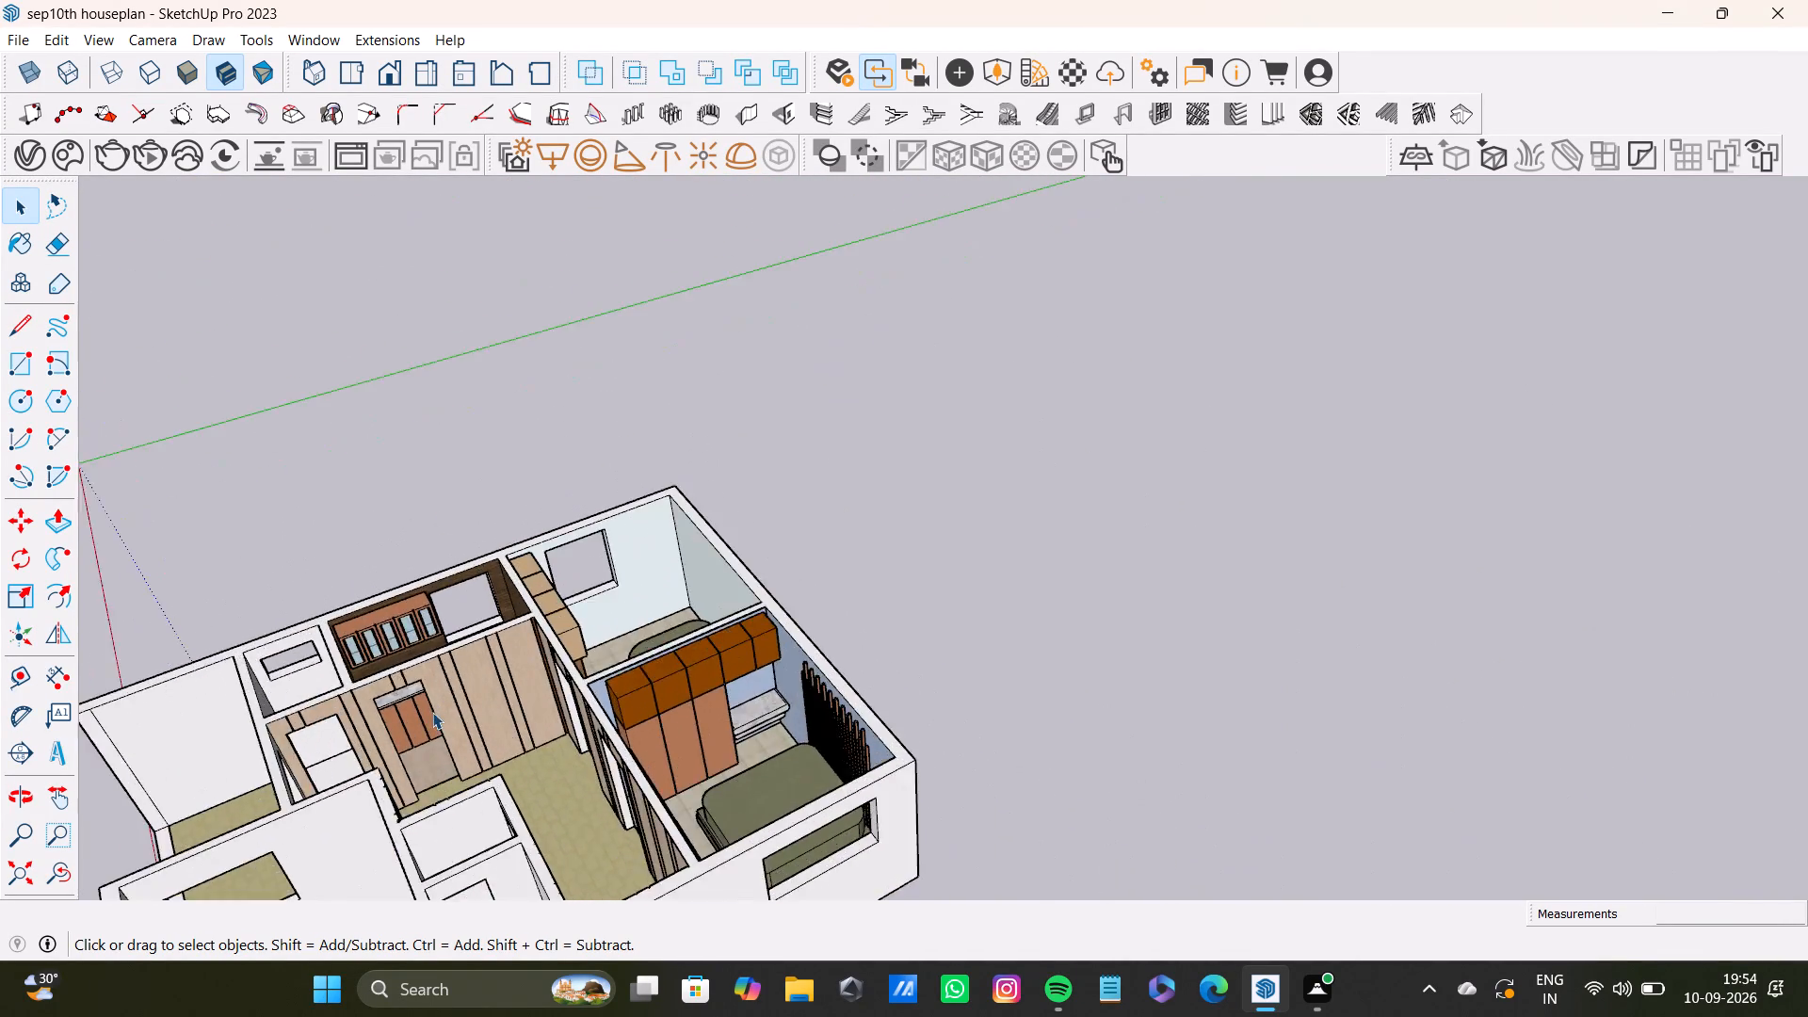
pyautogui.scroll(4, 432, 712)
pyautogui.scroll(20, 421, 711)
pyautogui.scroll(1, 421, 711)
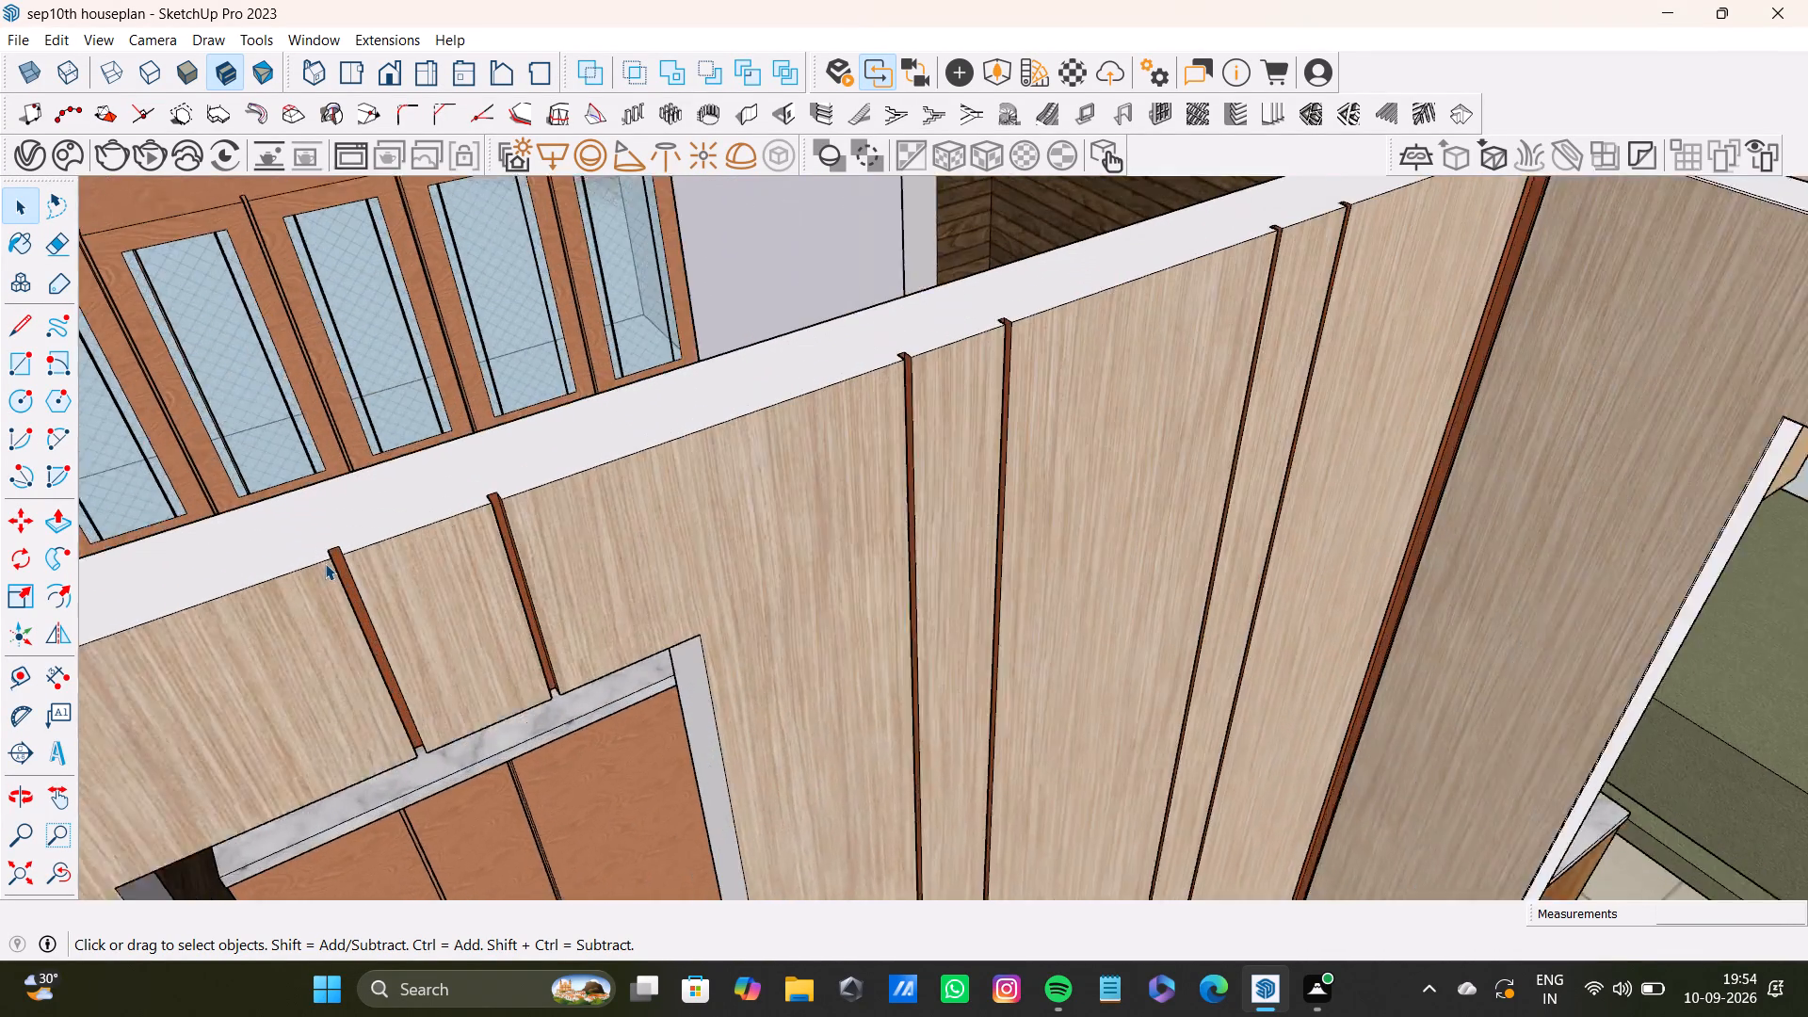
pyautogui.scroll(20, 325, 563)
pyautogui.scroll(2, 325, 563)
pyautogui.moveTo(447, 527); pyautogui.dragTo(140, 577, button='middle')
pyautogui.scroll(-1, 140, 573)
pyautogui.scroll(4, 365, 472)
pyautogui.scroll(-3, 374, 468)
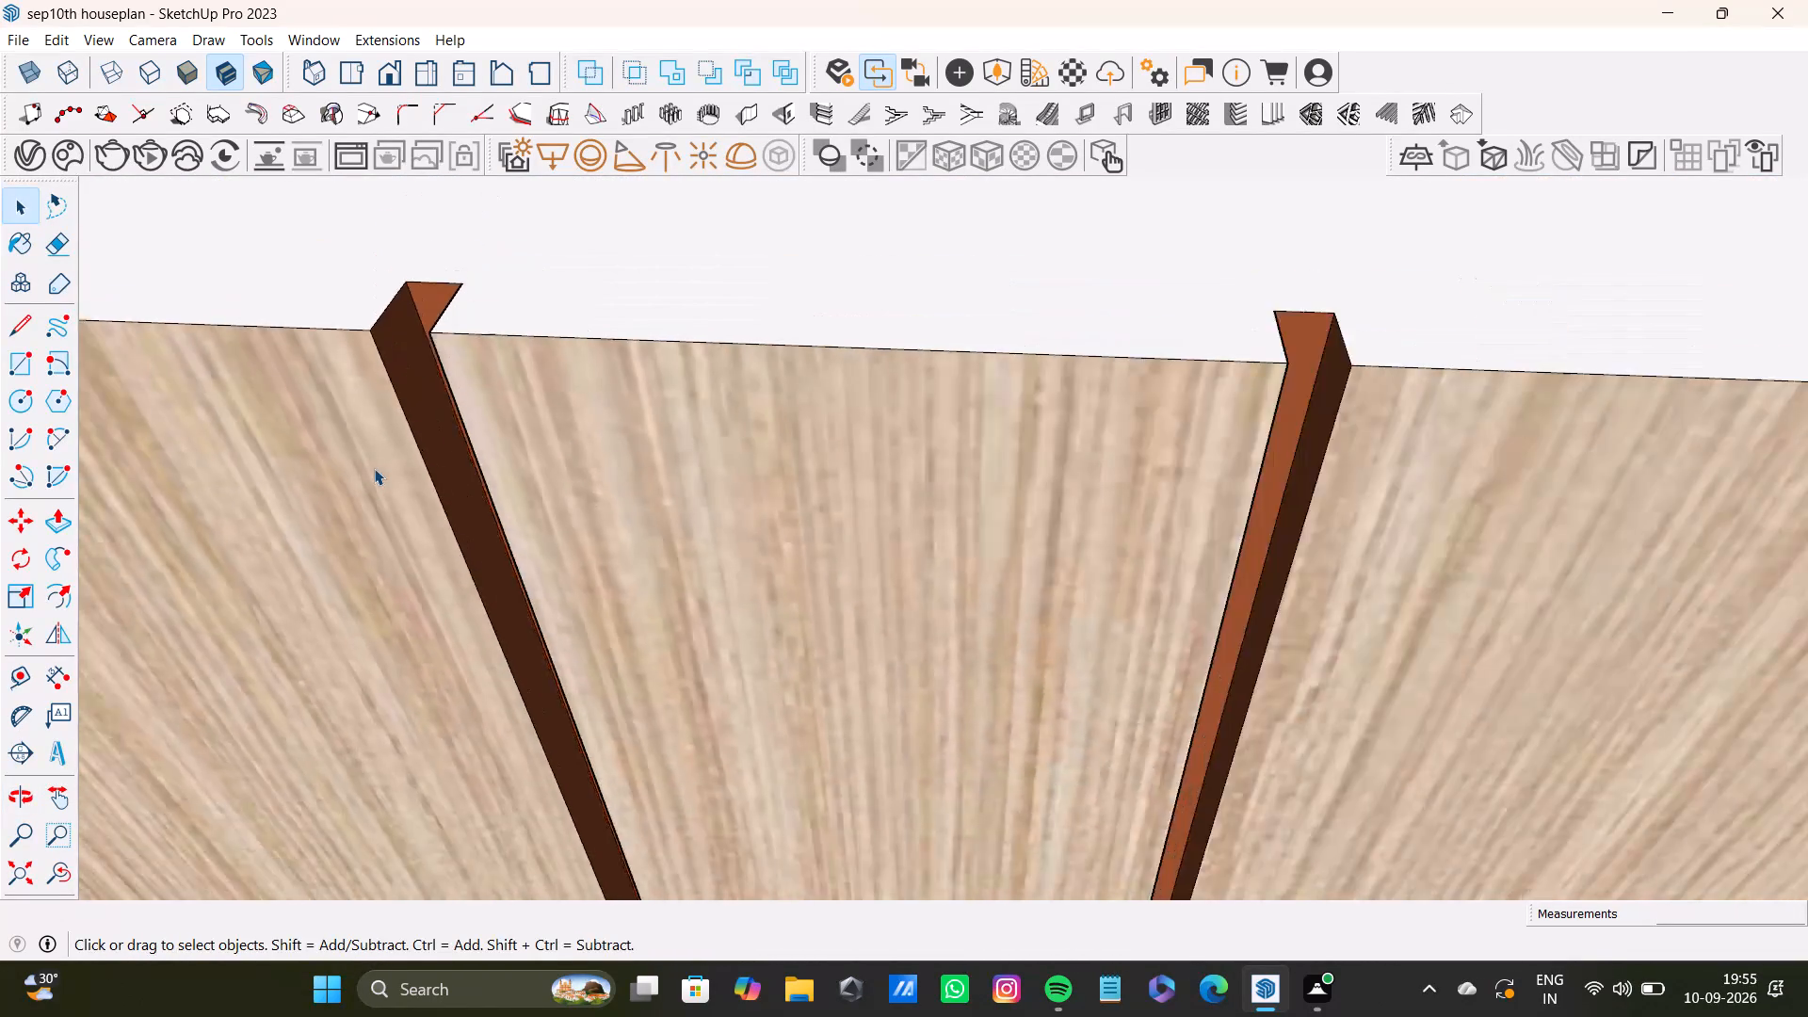
pyautogui.scroll(-20, 374, 468)
pyautogui.scroll(-14, 374, 468)
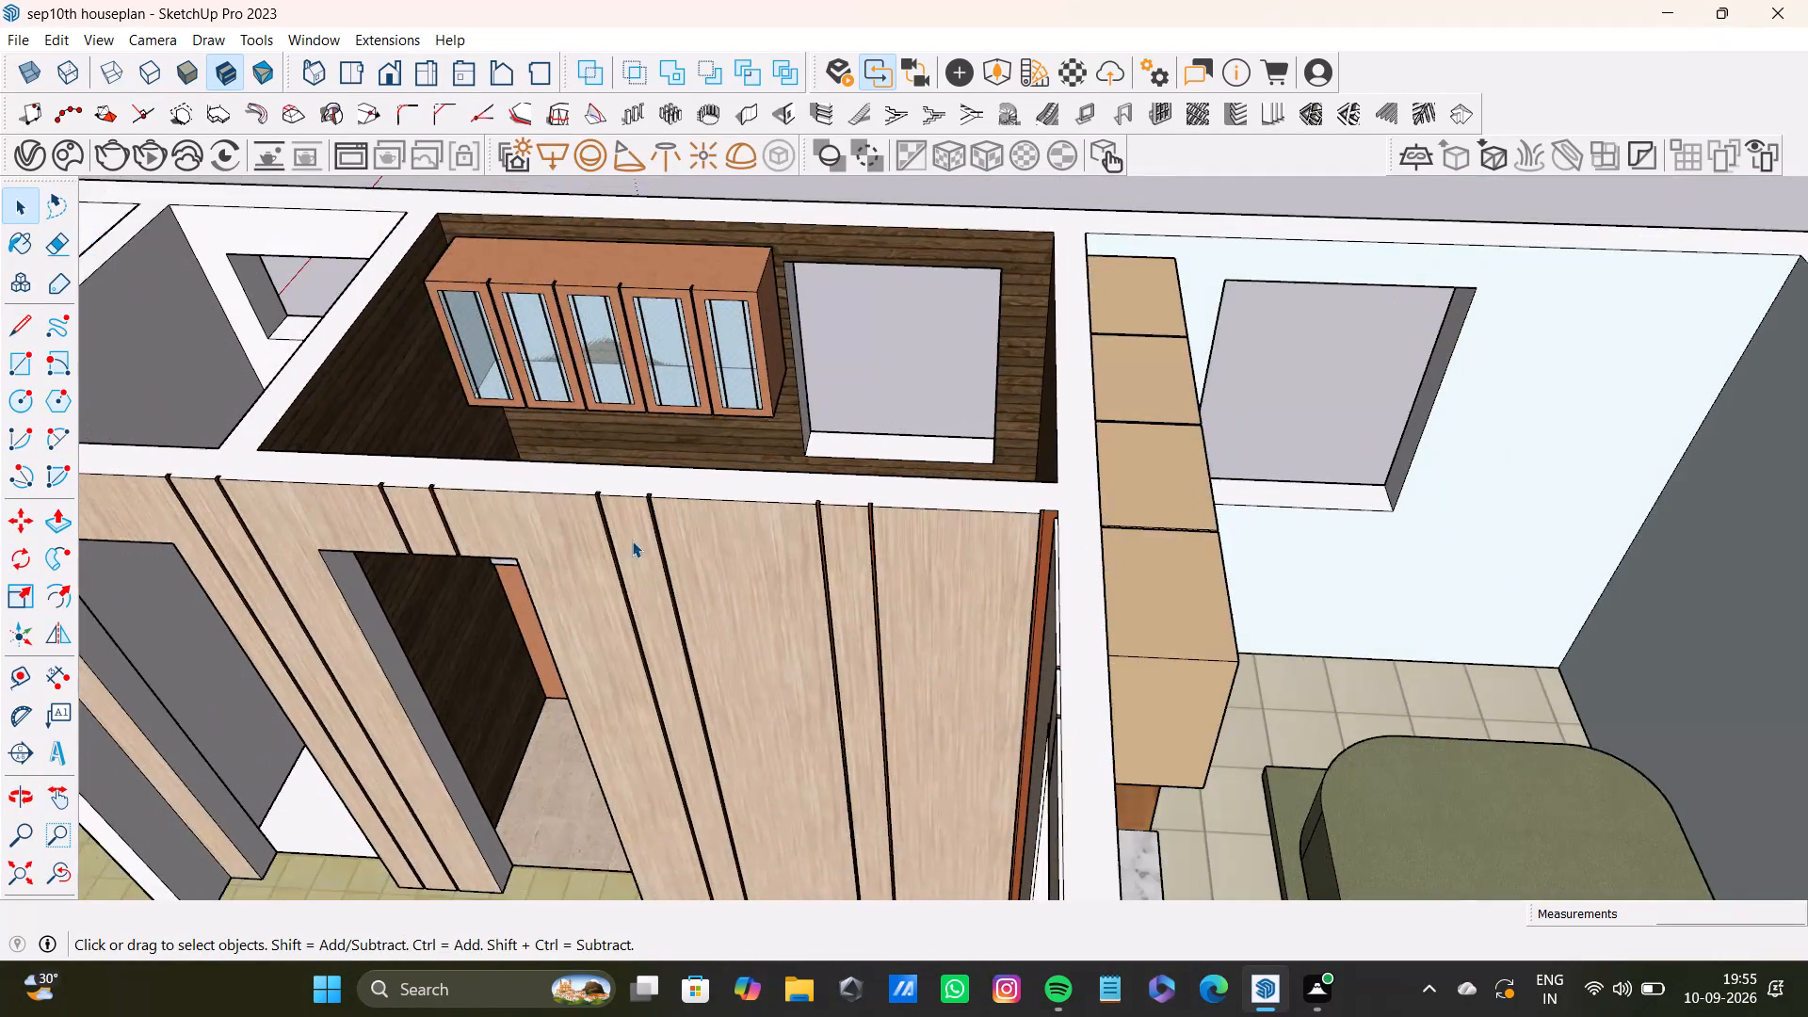
# Inspect the narrow gaps between the tan overhead cabinets in the bedroom next to the kitchen.
pyautogui.moveTo(633, 541); pyautogui.dragTo(922, 492, button='middle')
pyautogui.scroll(-9, 841, 514)
pyautogui.scroll(11, 1171, 349)
pyautogui.scroll(-3, 760, 598)
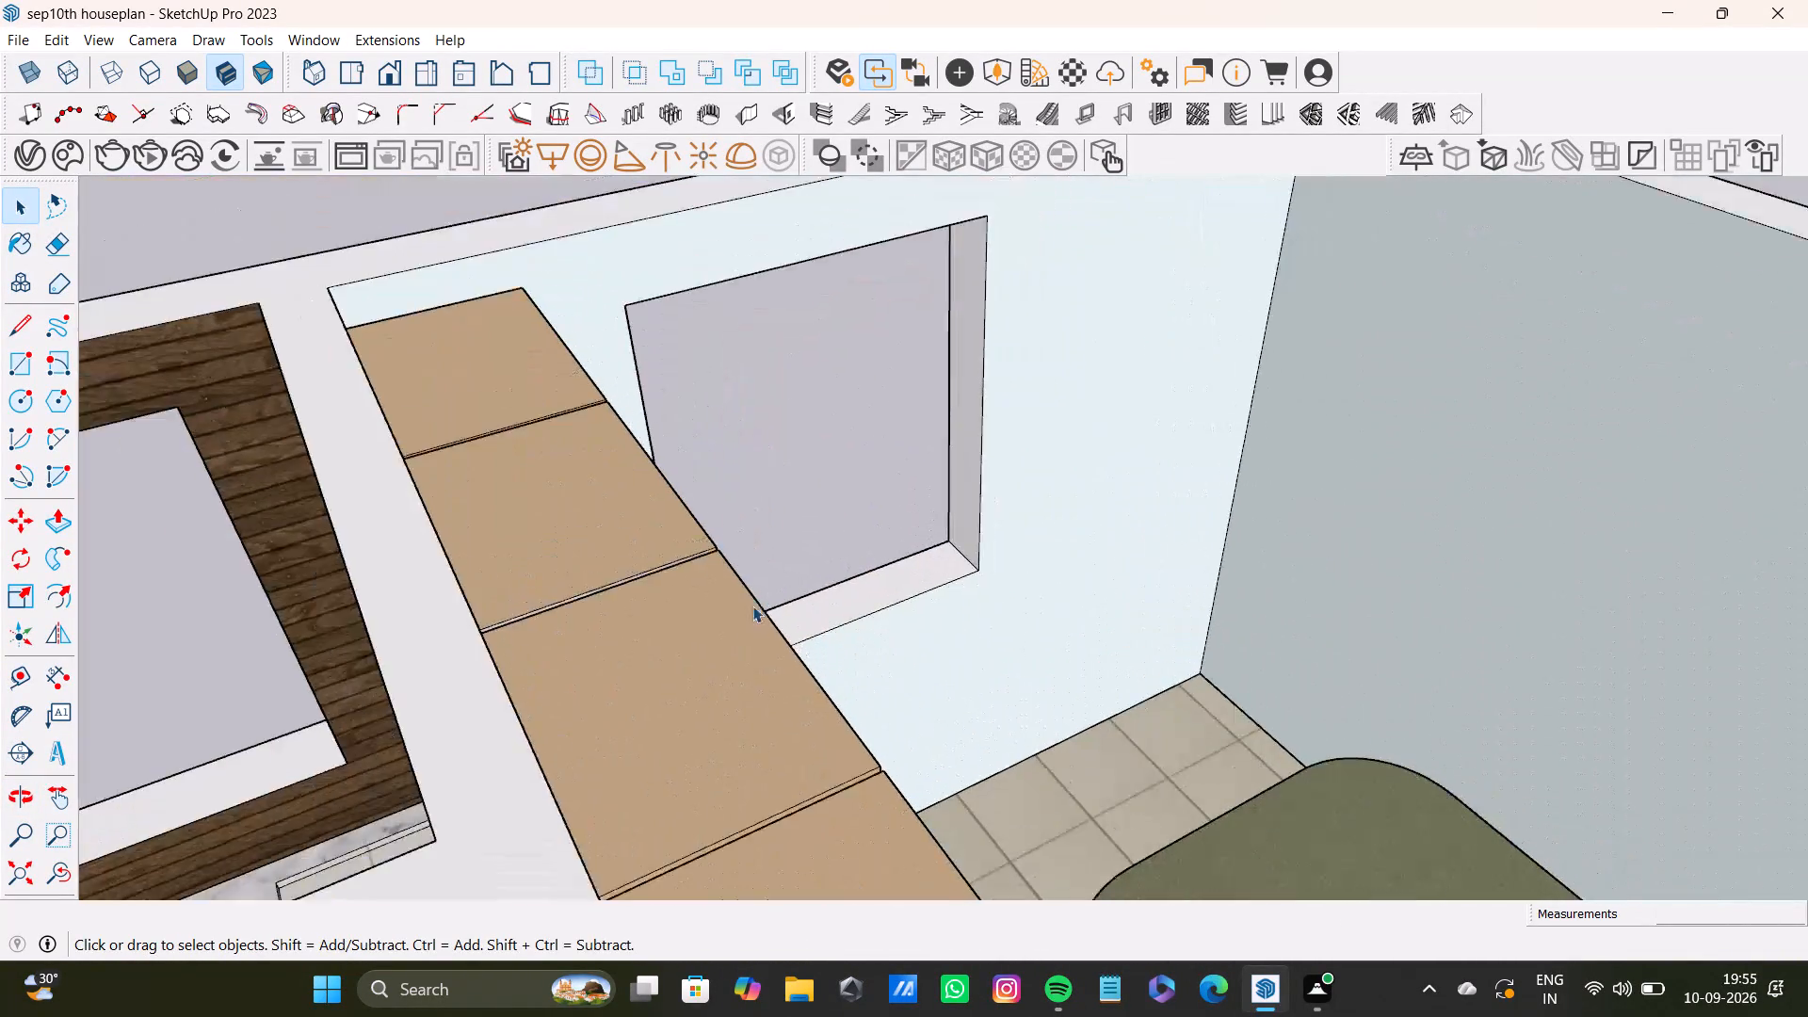
pyautogui.scroll(-5, 752, 605)
pyautogui.scroll(12, 680, 611)
pyautogui.scroll(11, 567, 582)
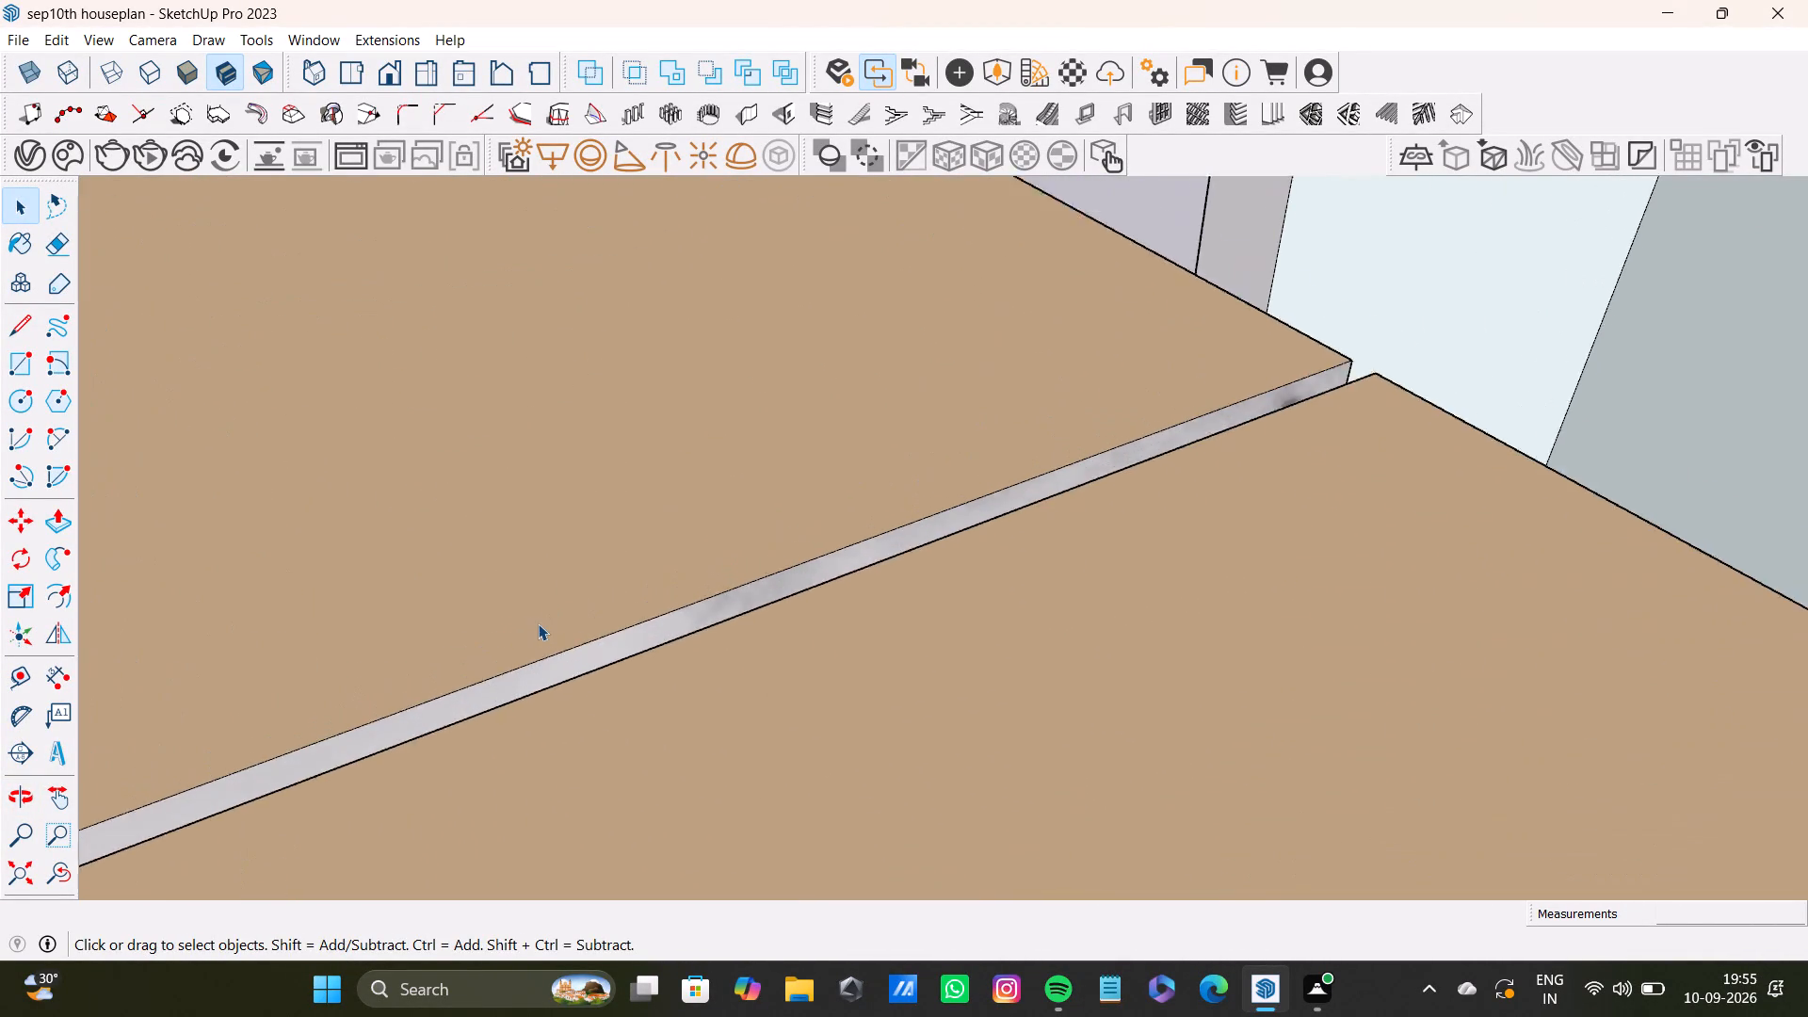
pyautogui.scroll(1, 538, 623)
pyautogui.scroll(-20, 538, 623)
pyautogui.scroll(-8, 538, 623)
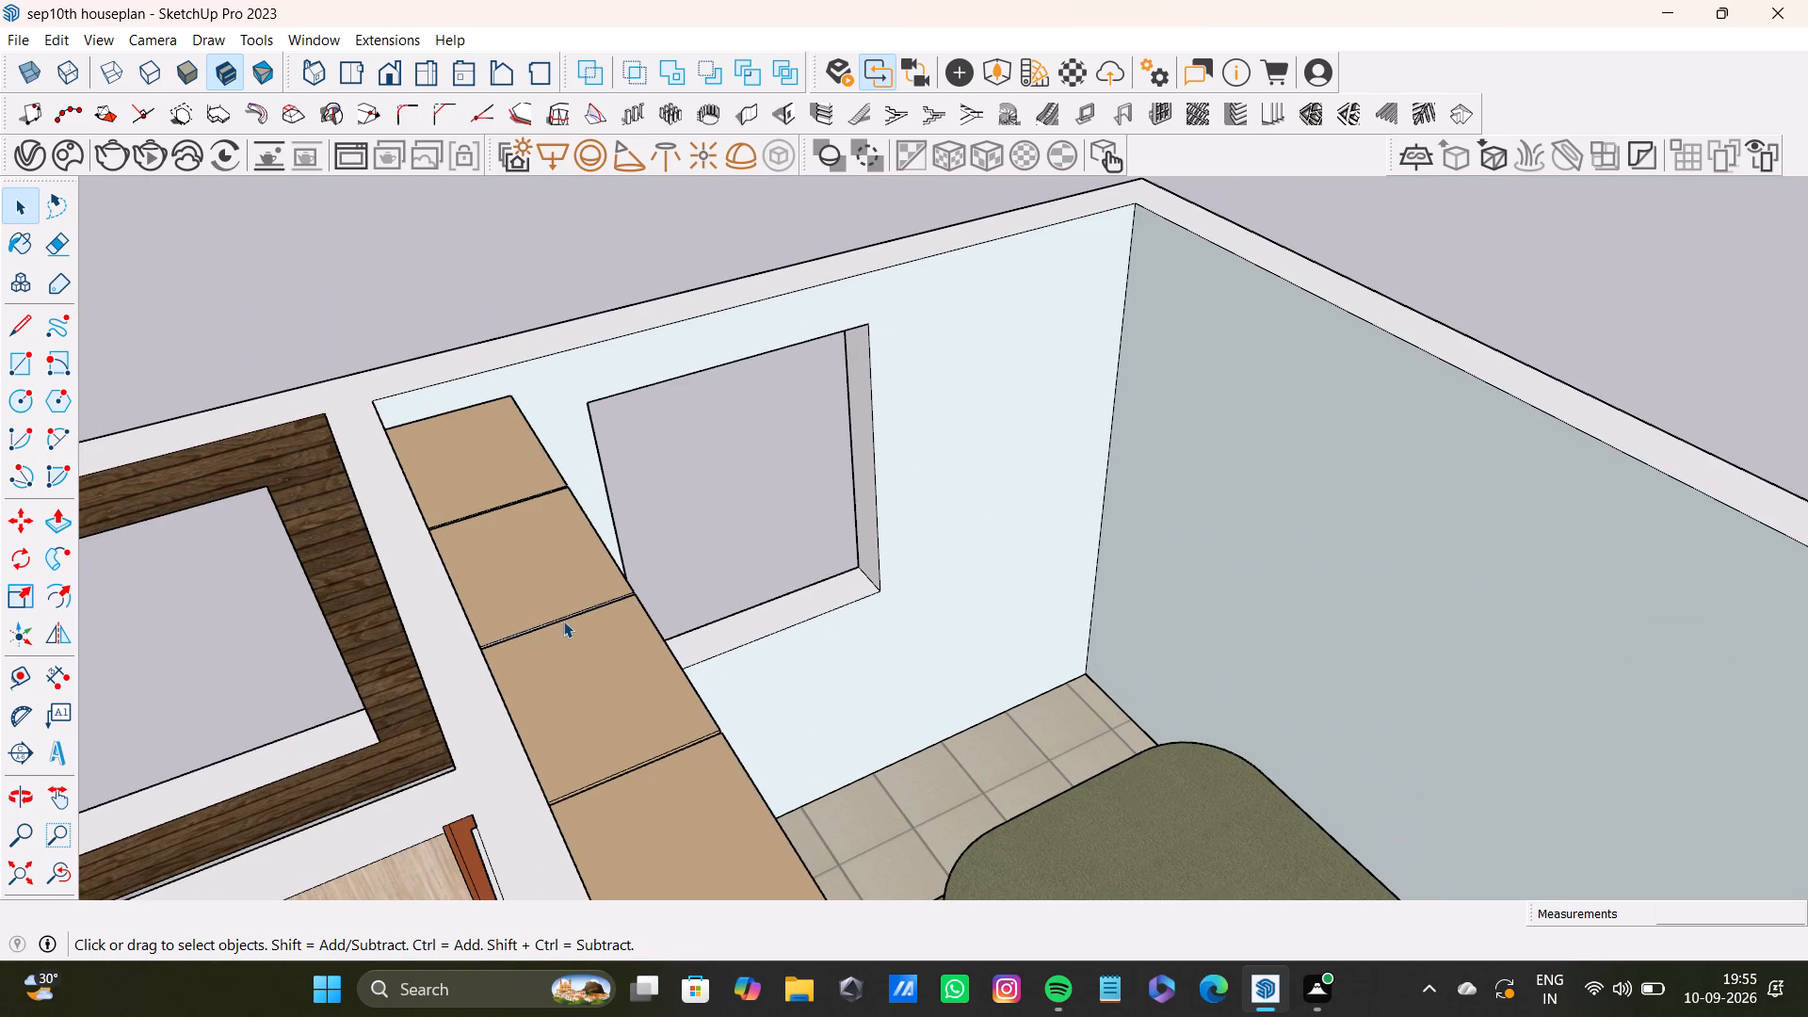
# Choose the 0035_Tan colour and try to paint the marble gap between the bedroom's tan overhead cabinets.
pyautogui.moveTo(654, 602); pyautogui.dragTo(251, 693, button='middle')
pyautogui.scroll(6, 346, 484)
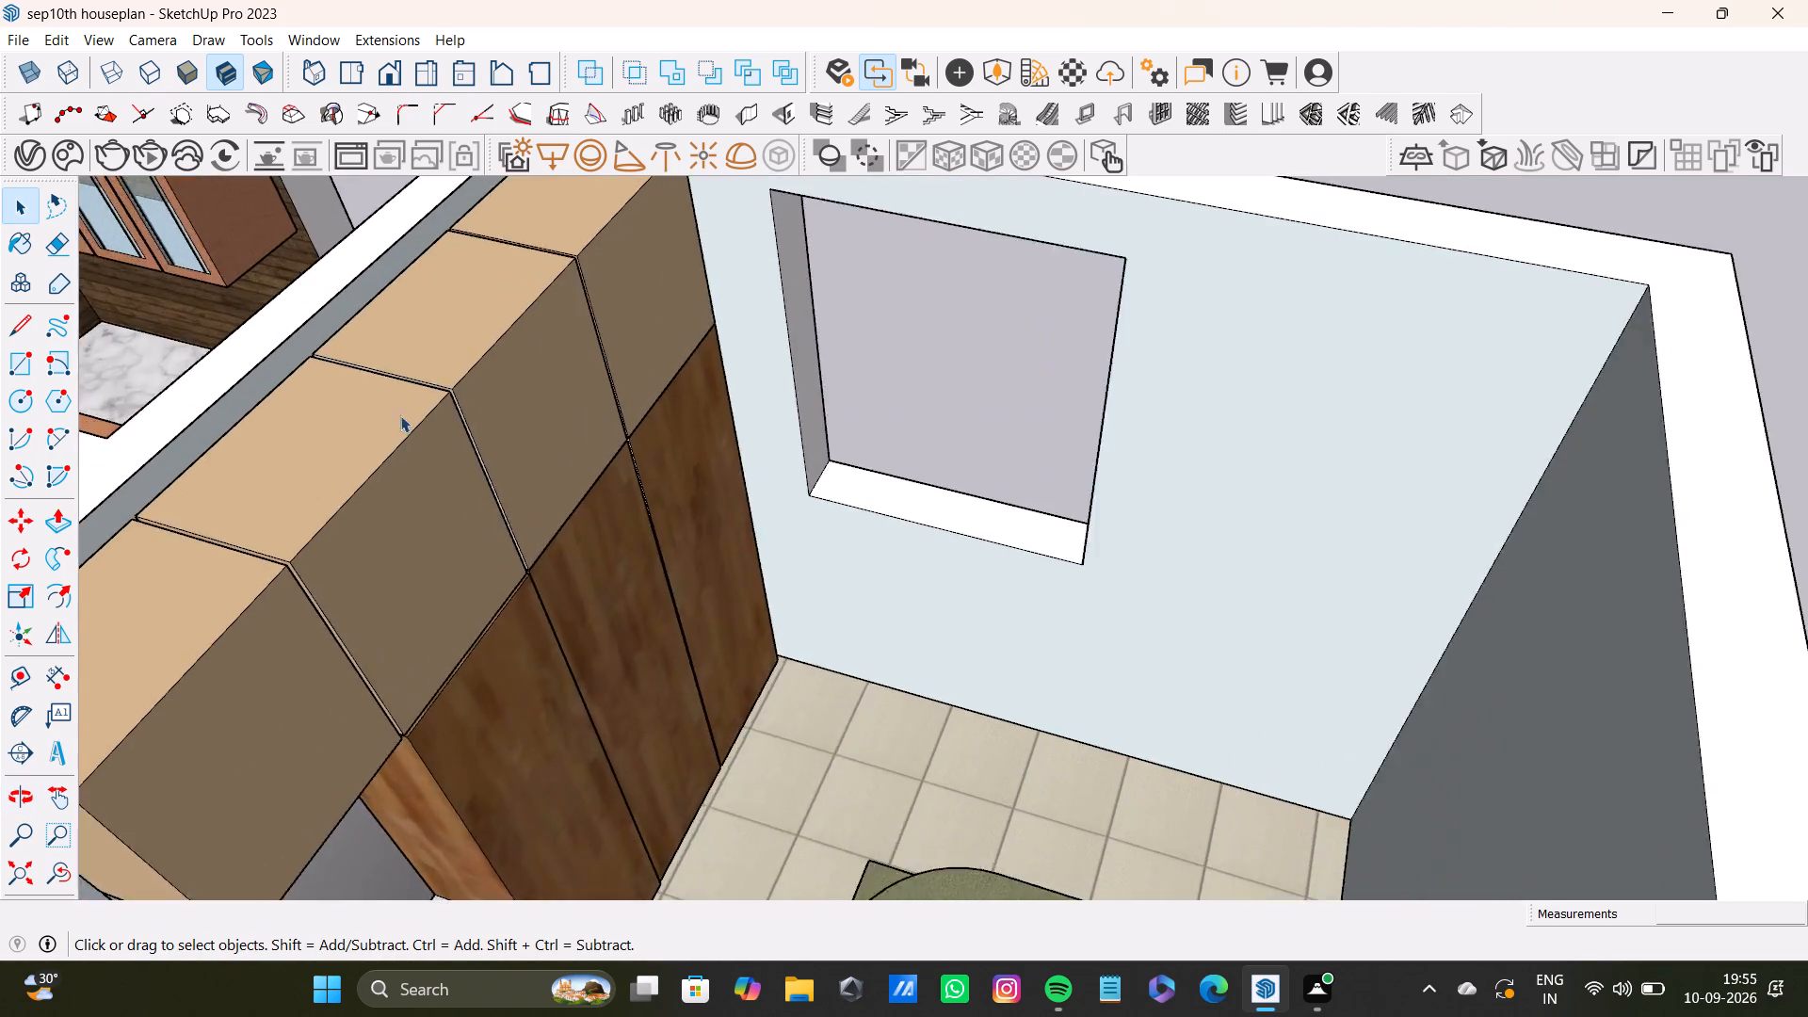
pyautogui.scroll(20, 400, 415)
pyautogui.scroll(4, 400, 415)
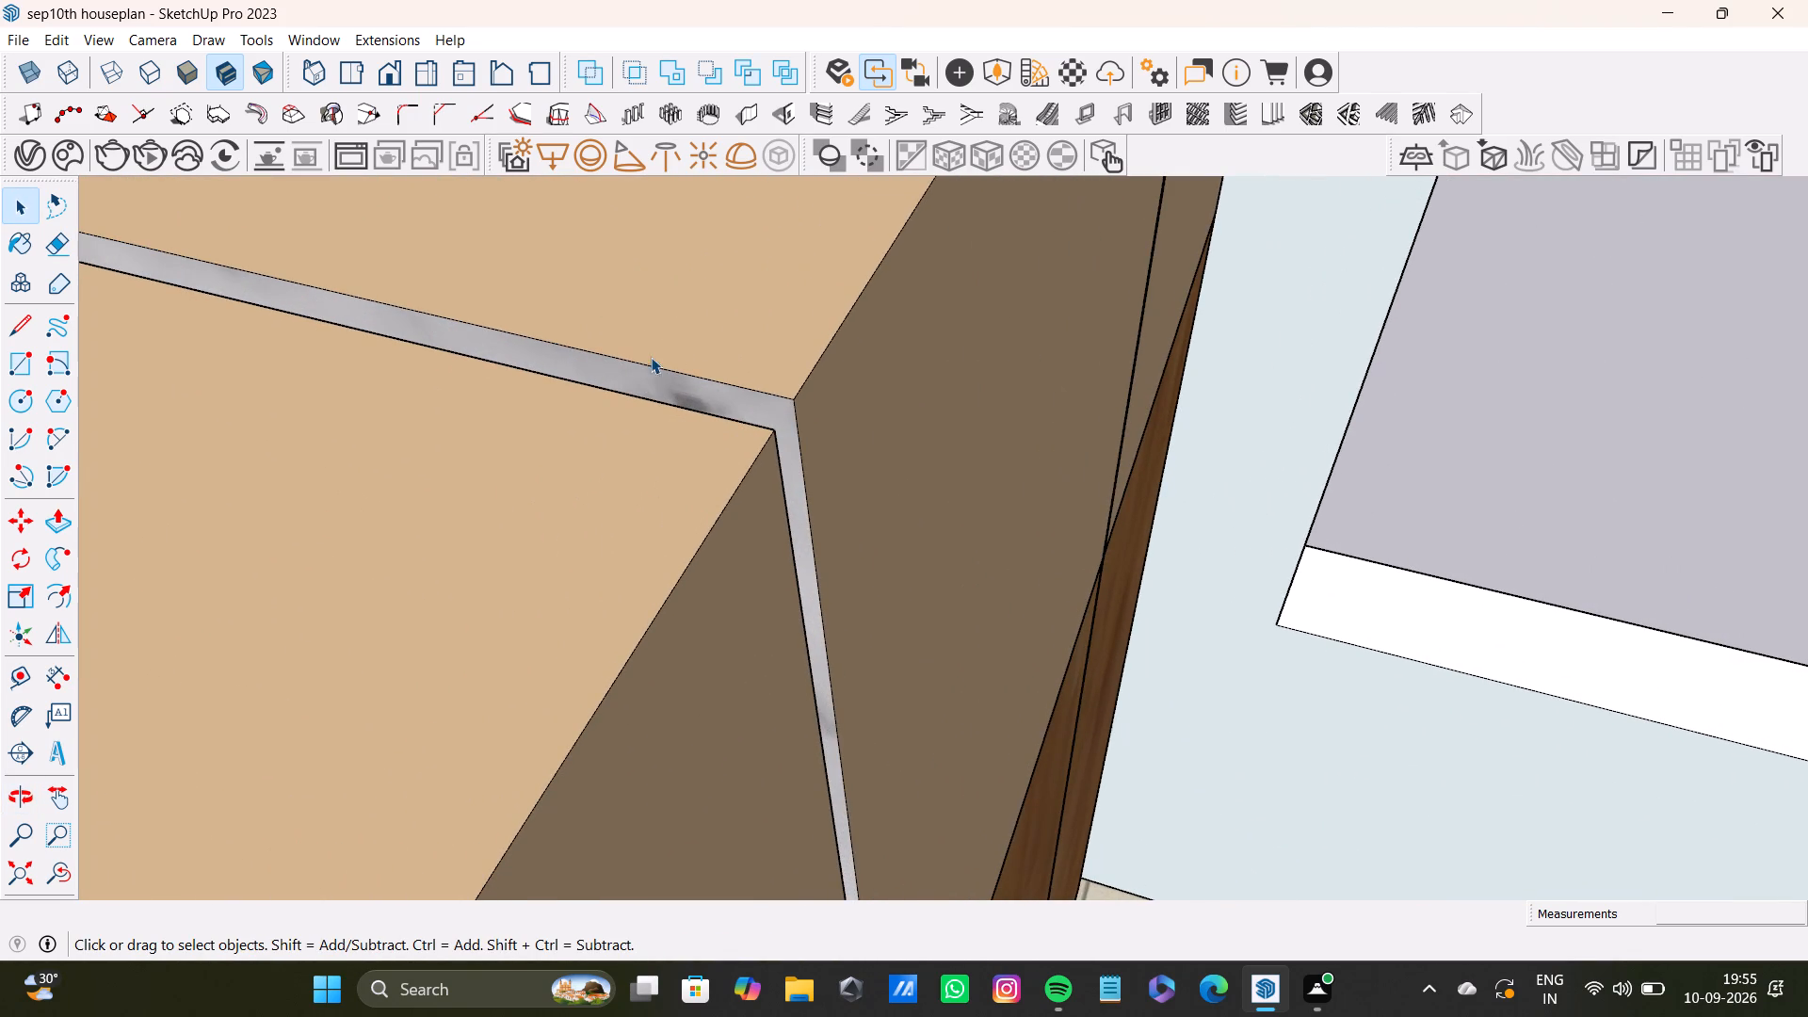
pyautogui.click(16, 239)
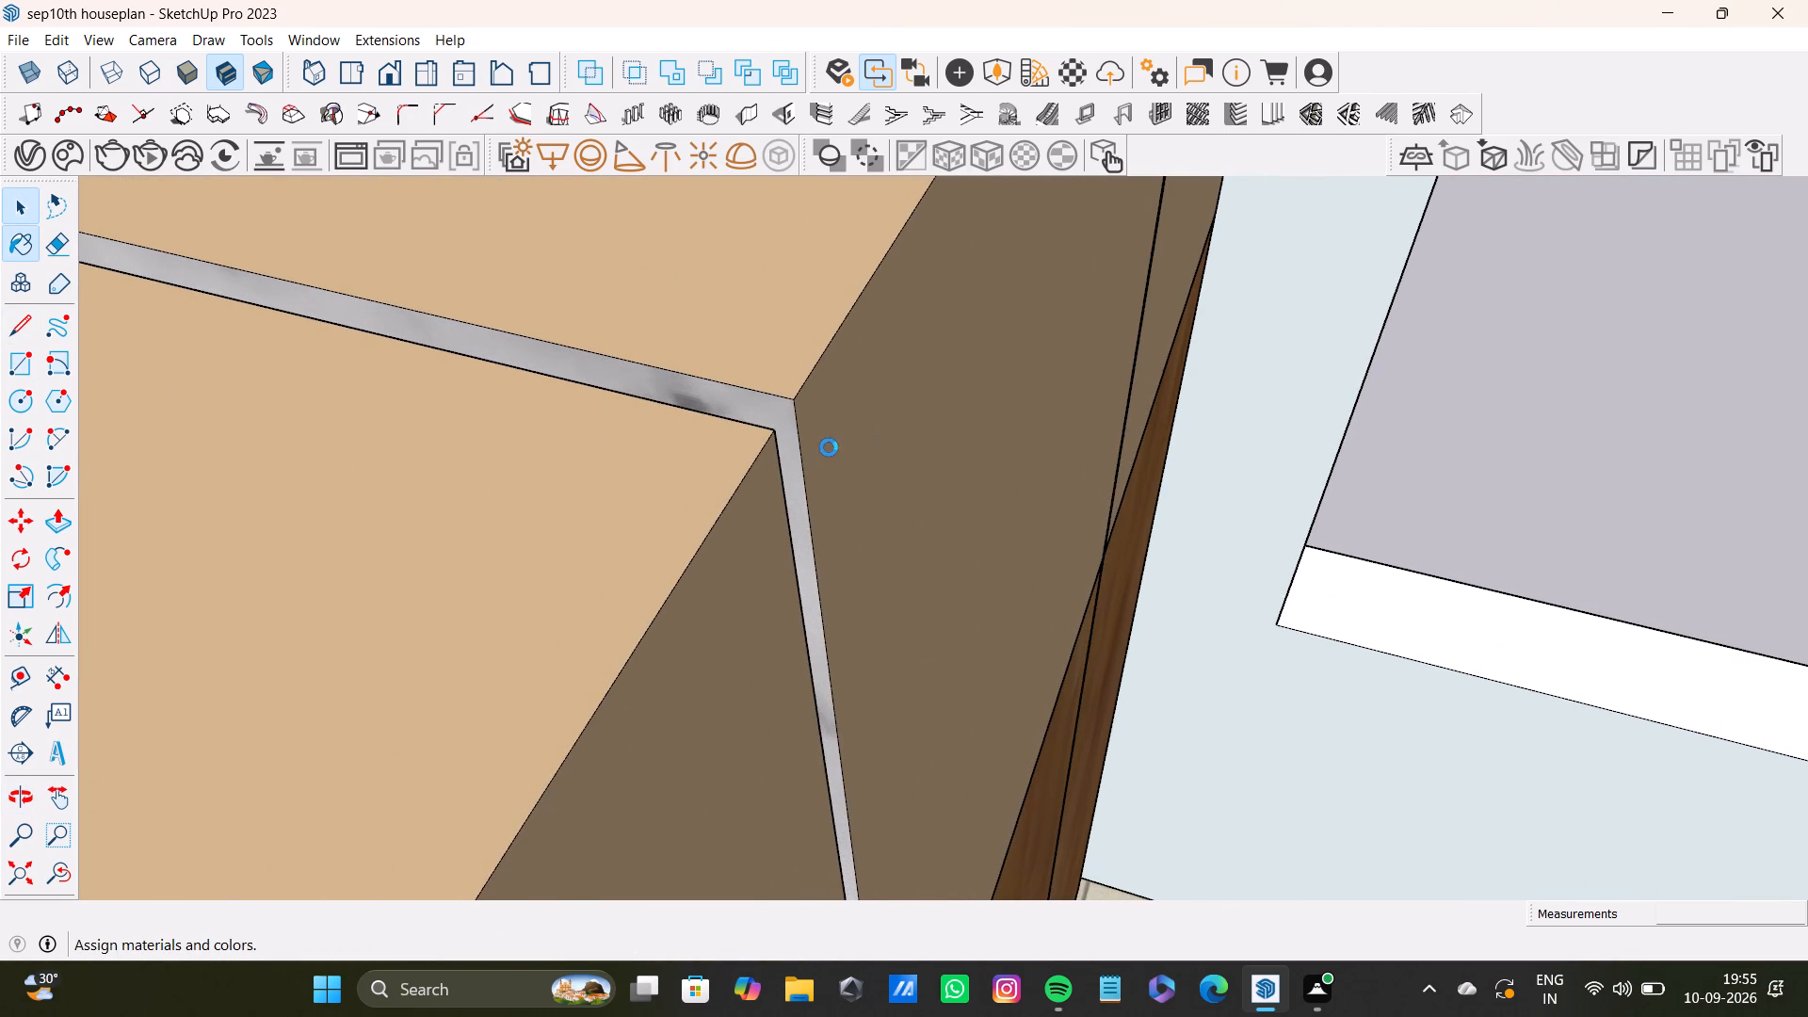
pyautogui.click(1555, 271)
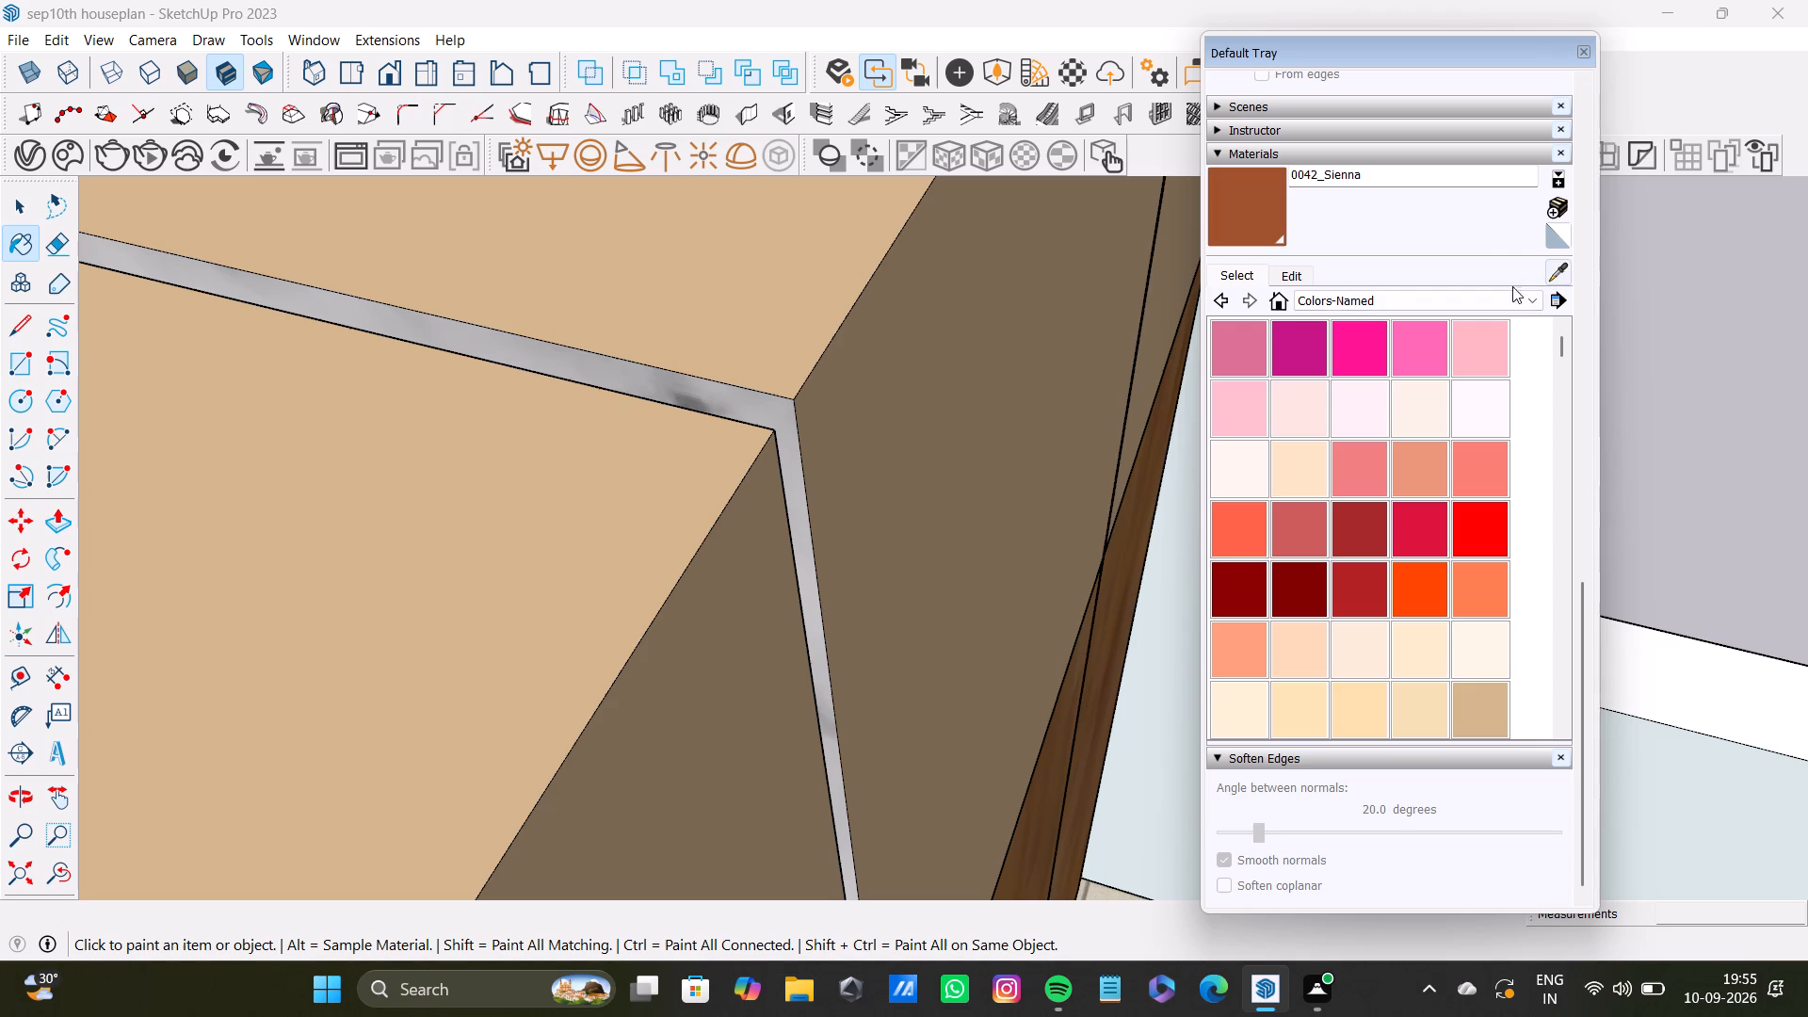
pyautogui.click(771, 415)
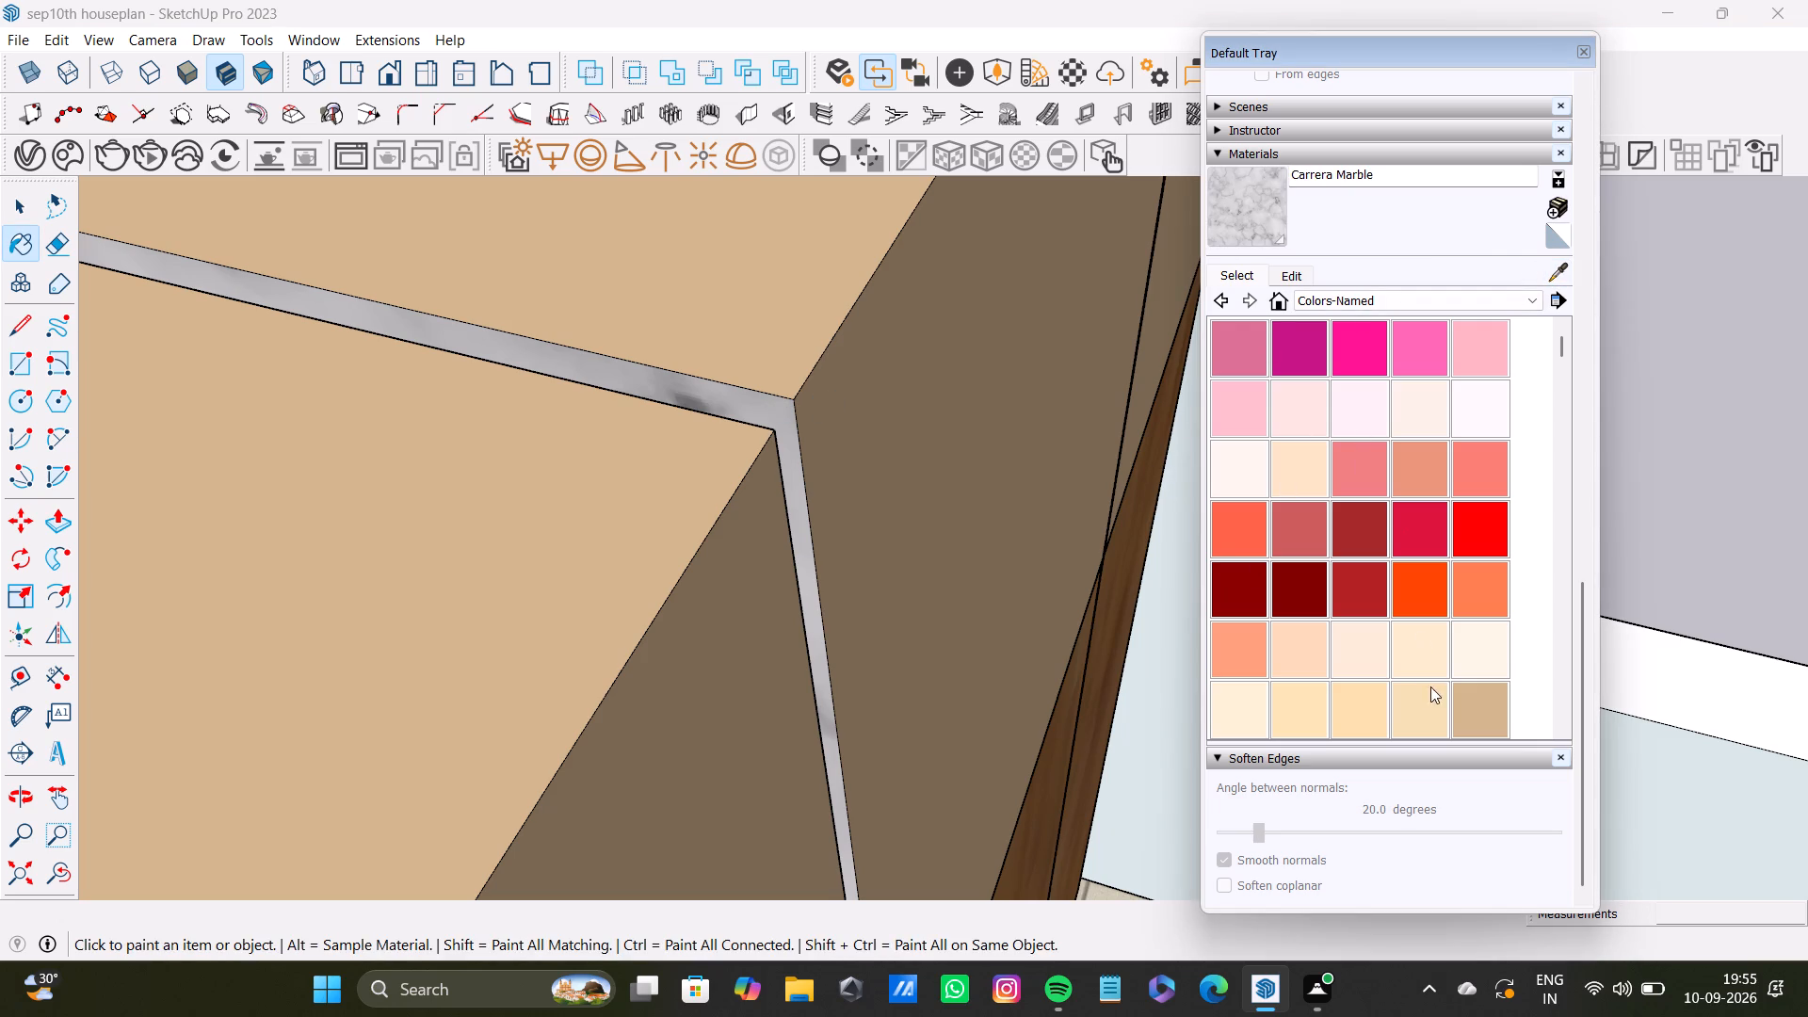
pyautogui.click(829, 426)
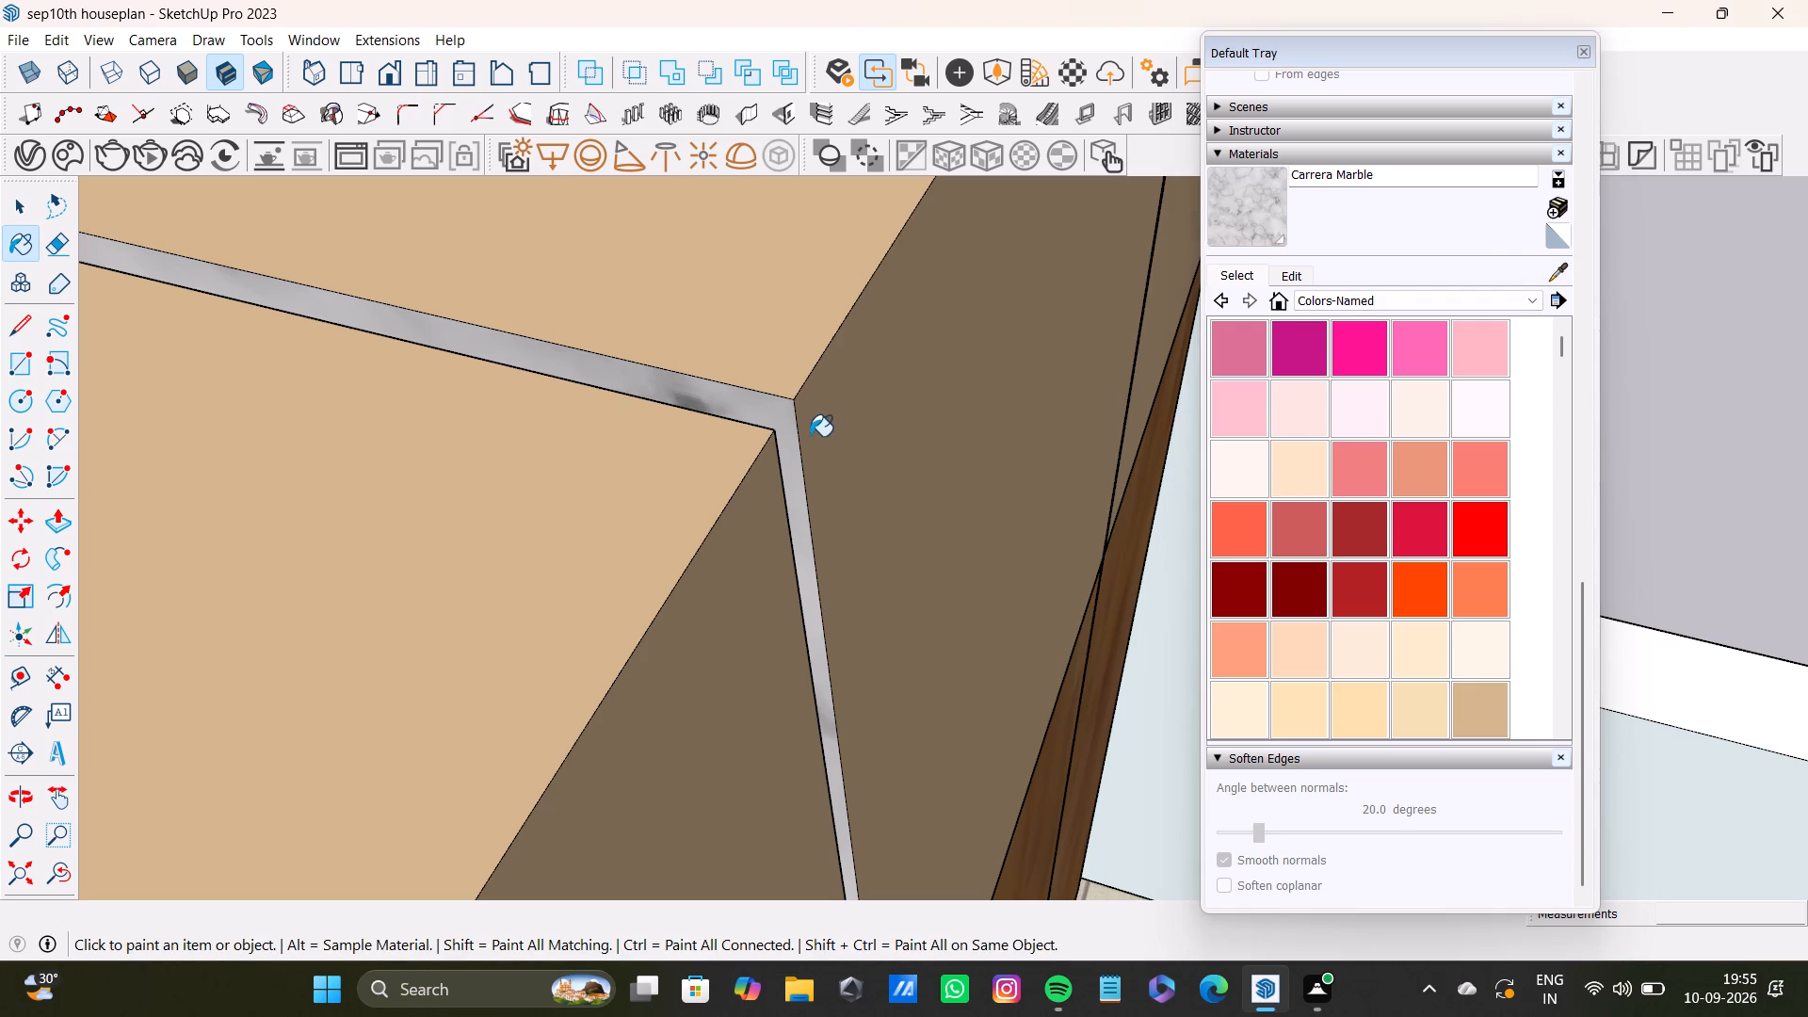
pyautogui.click(1495, 704)
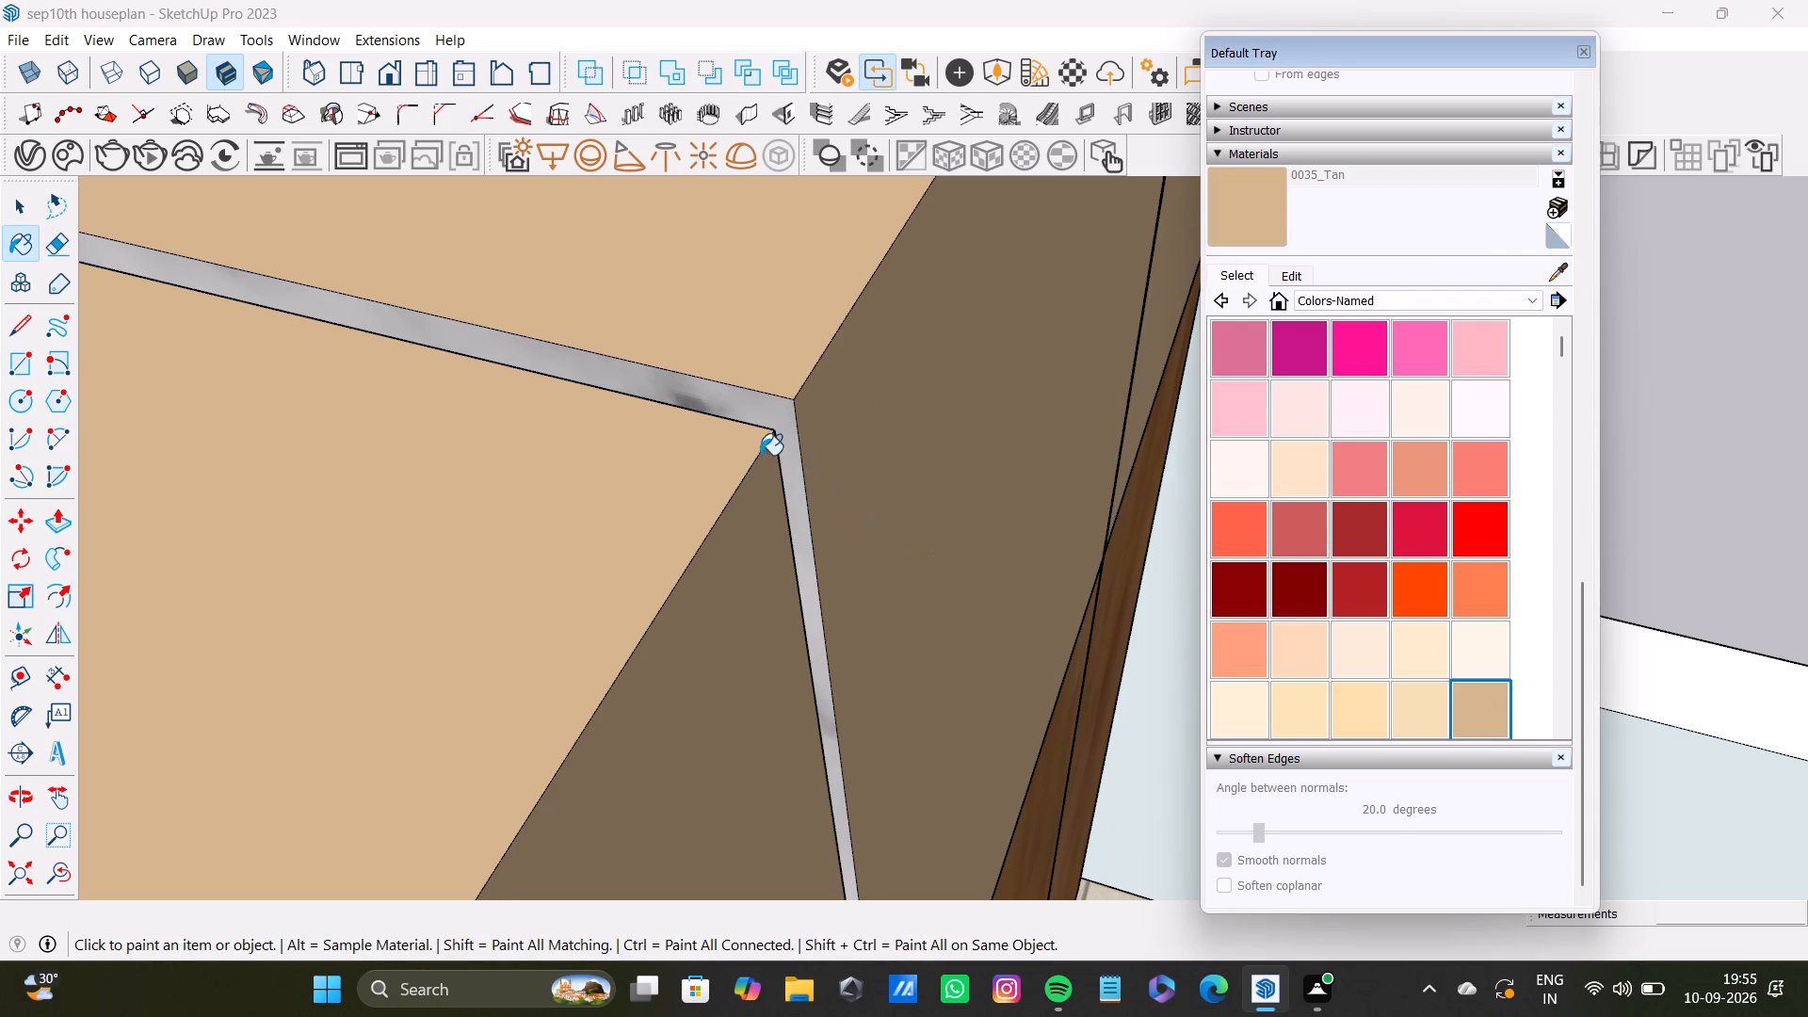
pyautogui.scroll(7, 761, 446)
pyautogui.click(784, 395)
pyautogui.scroll(-12, 772, 396)
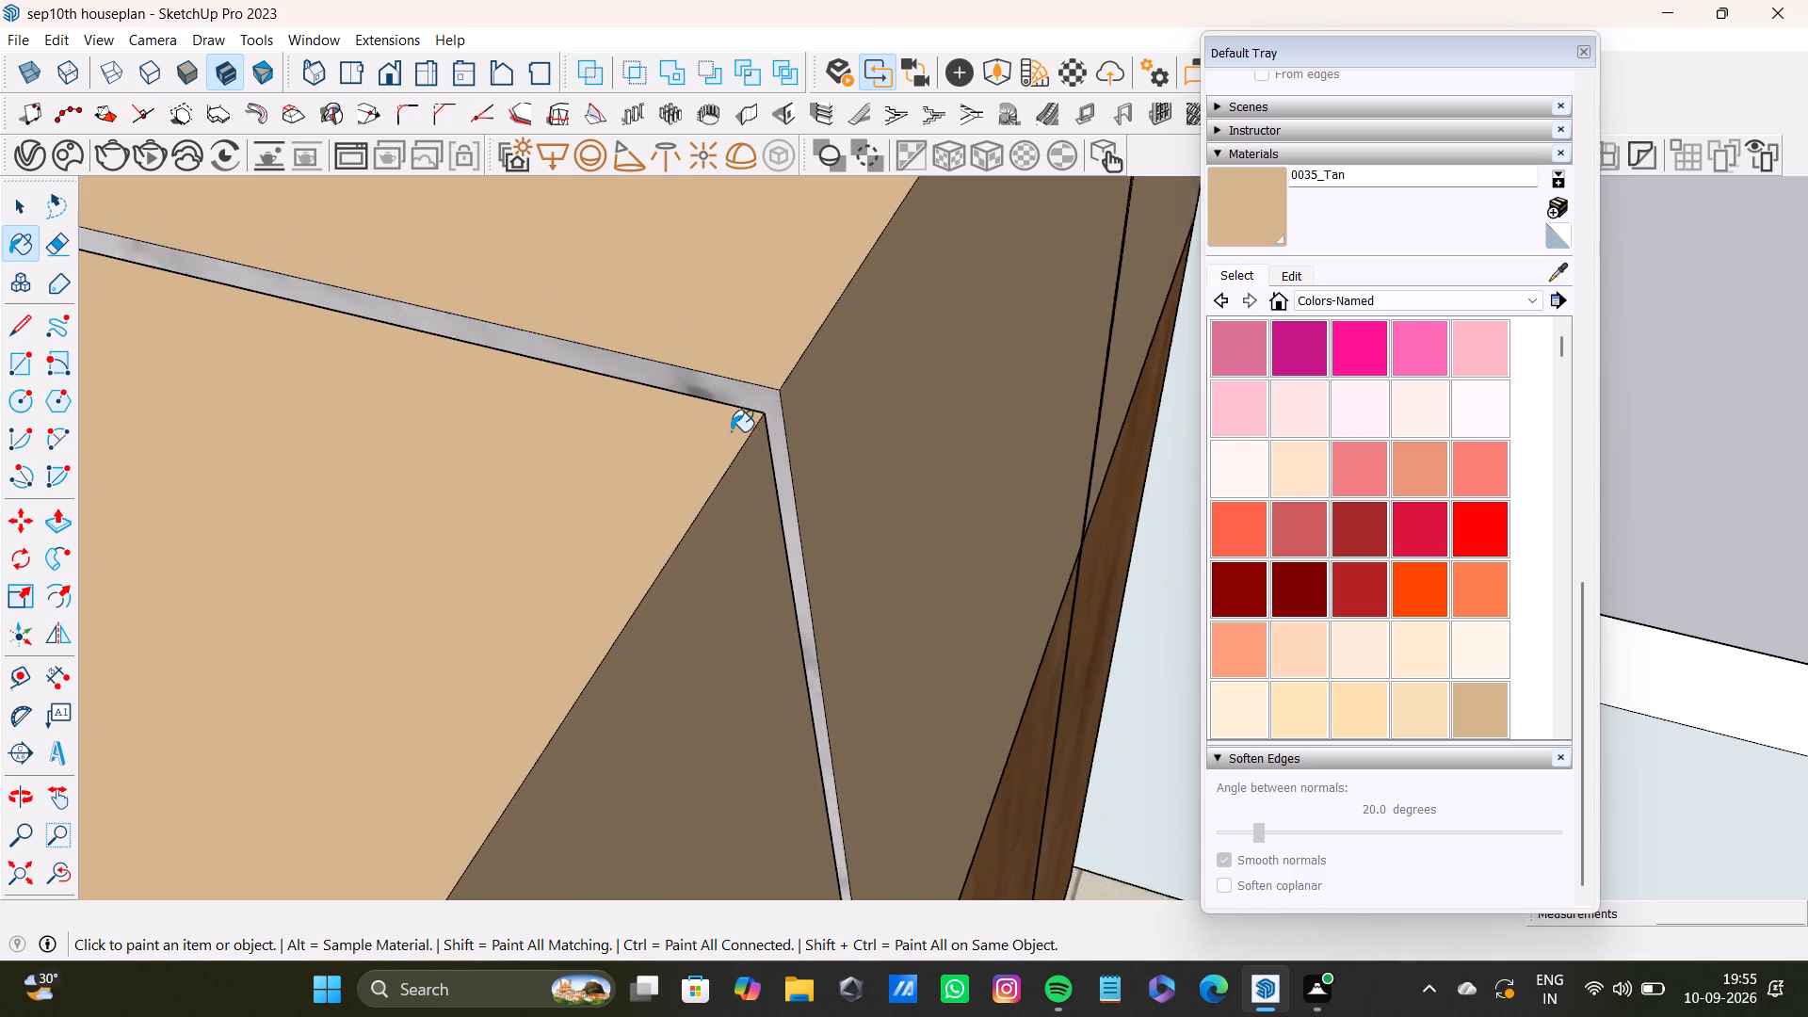
pyautogui.scroll(-15, 731, 431)
pyautogui.scroll(13, 739, 456)
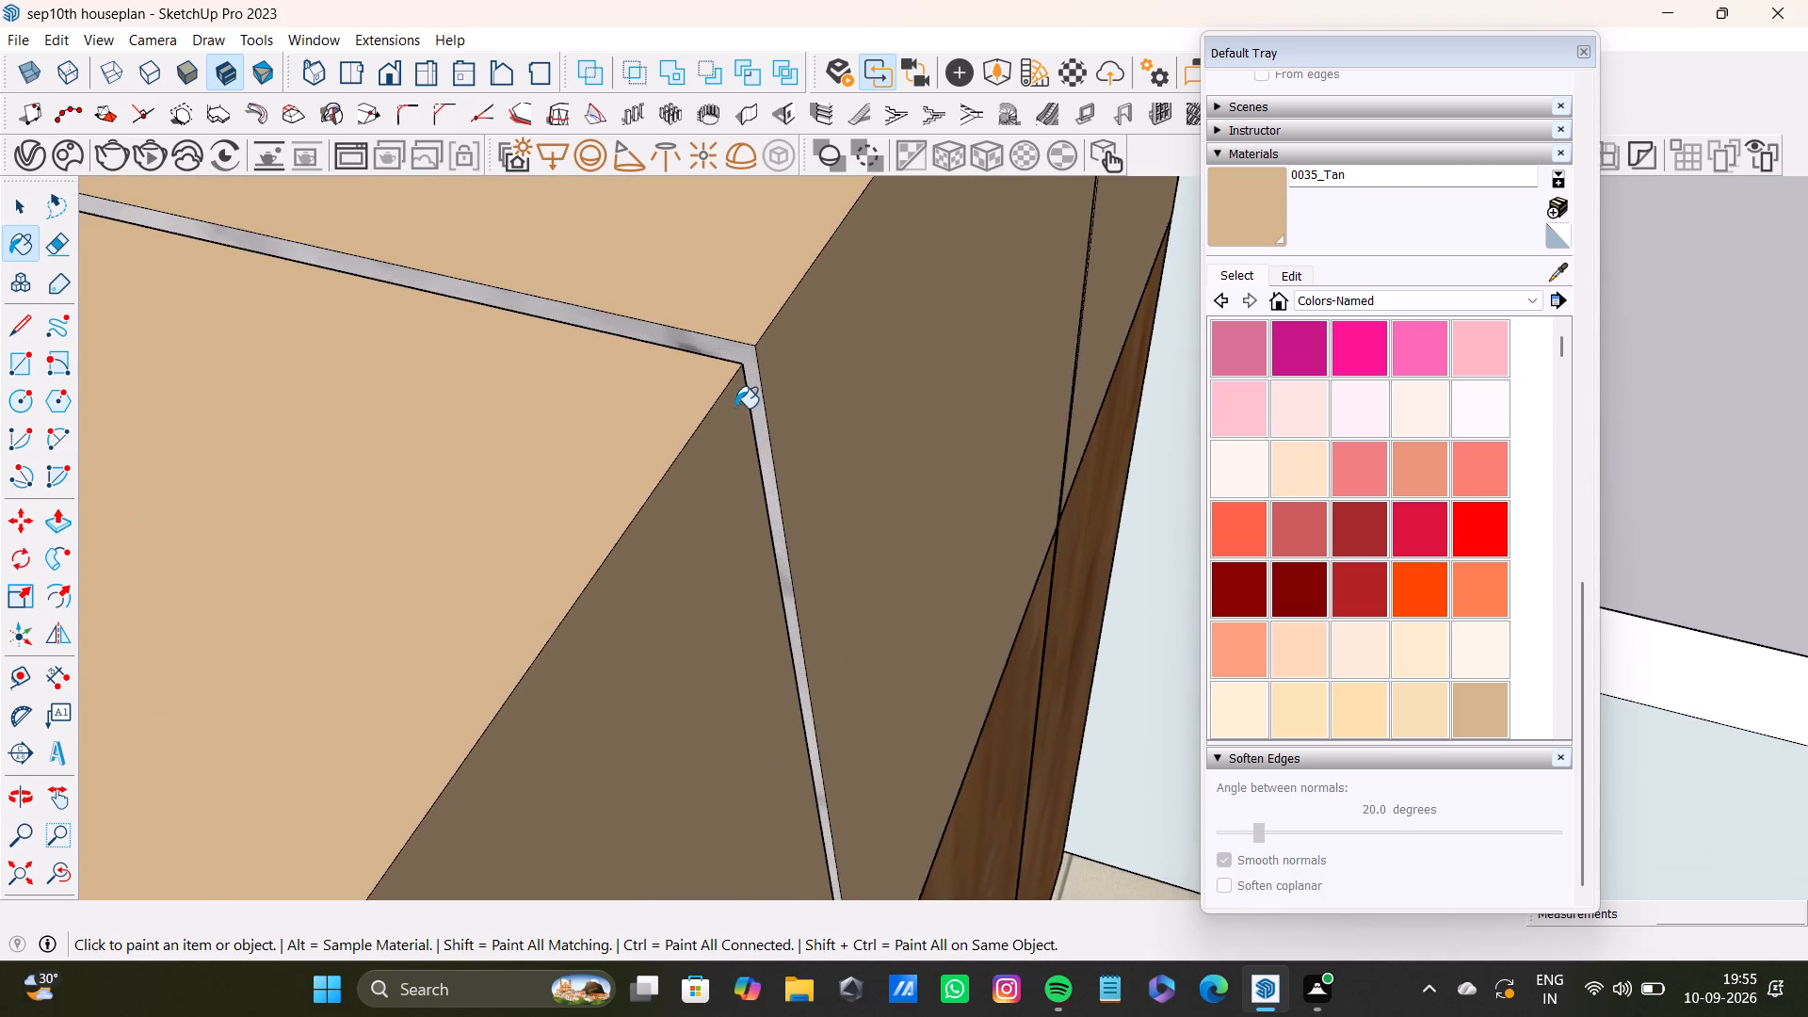
pyautogui.scroll(7, 735, 408)
pyautogui.scroll(-12, 739, 363)
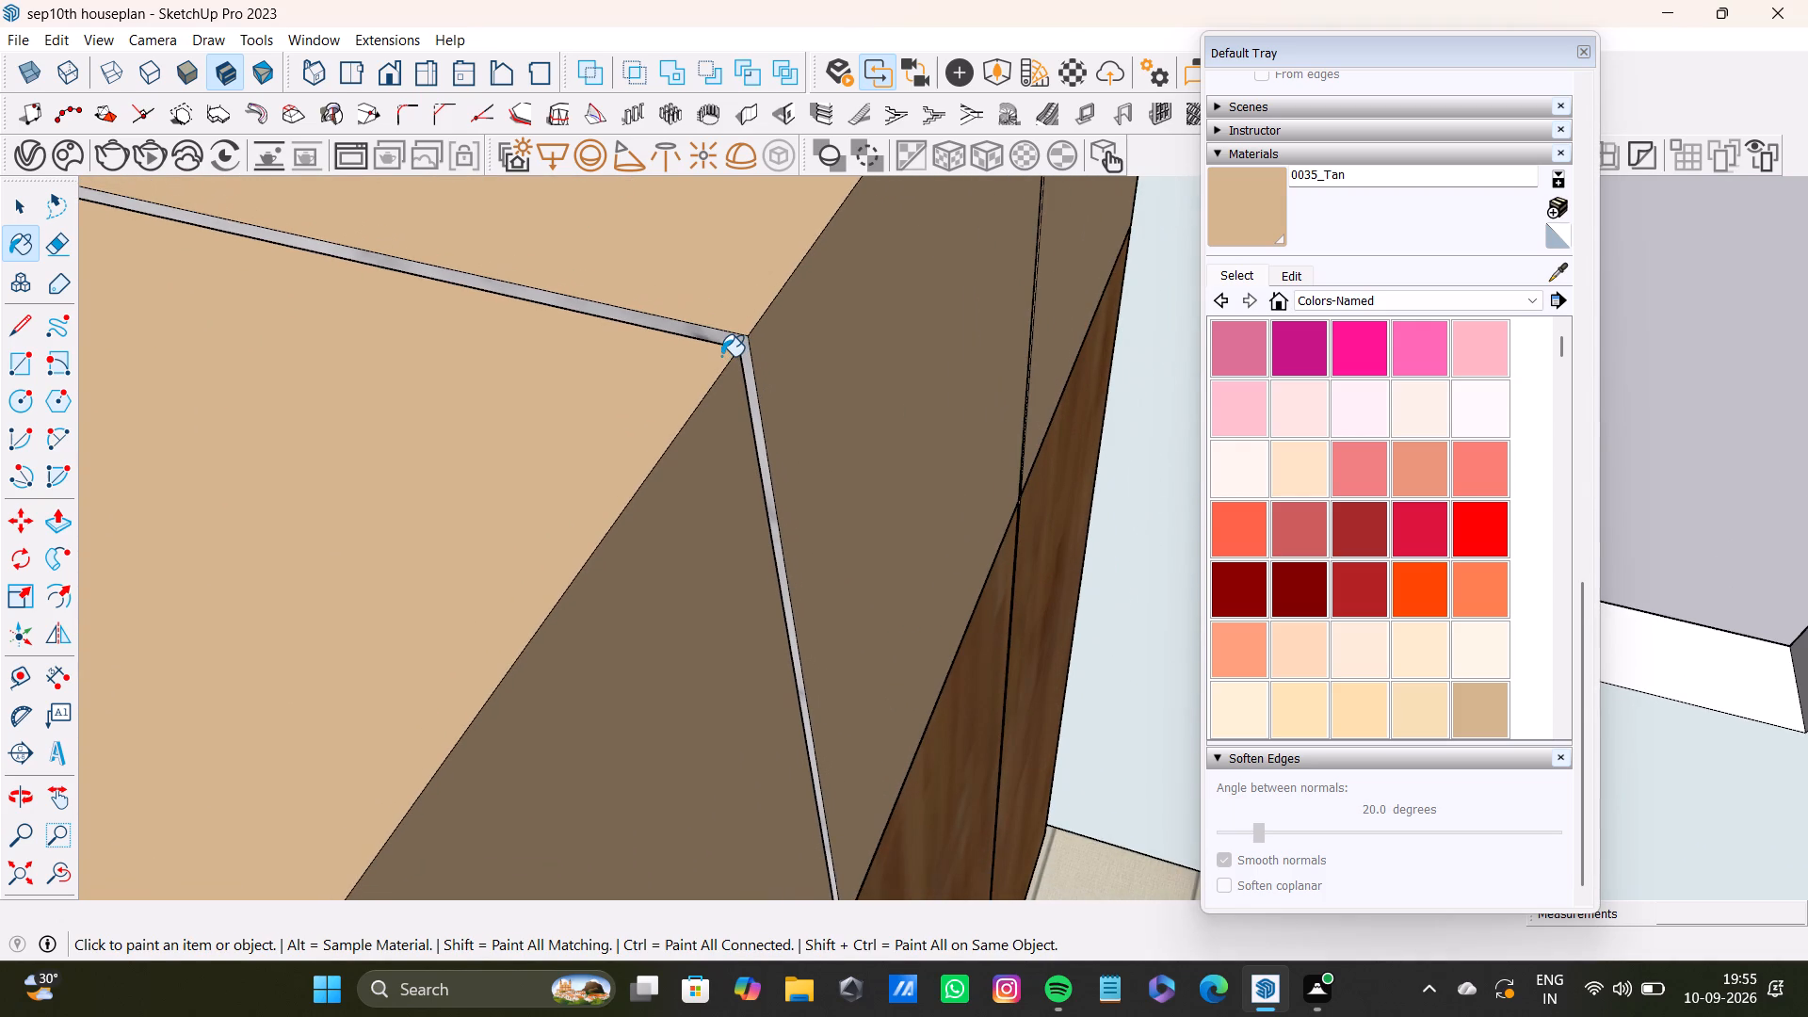
# Open the overhead cabinet group for editing, select its marble gap faces and paint them 0035_Tan.
pyautogui.press('space')
pyautogui.scroll(11, 727, 355)
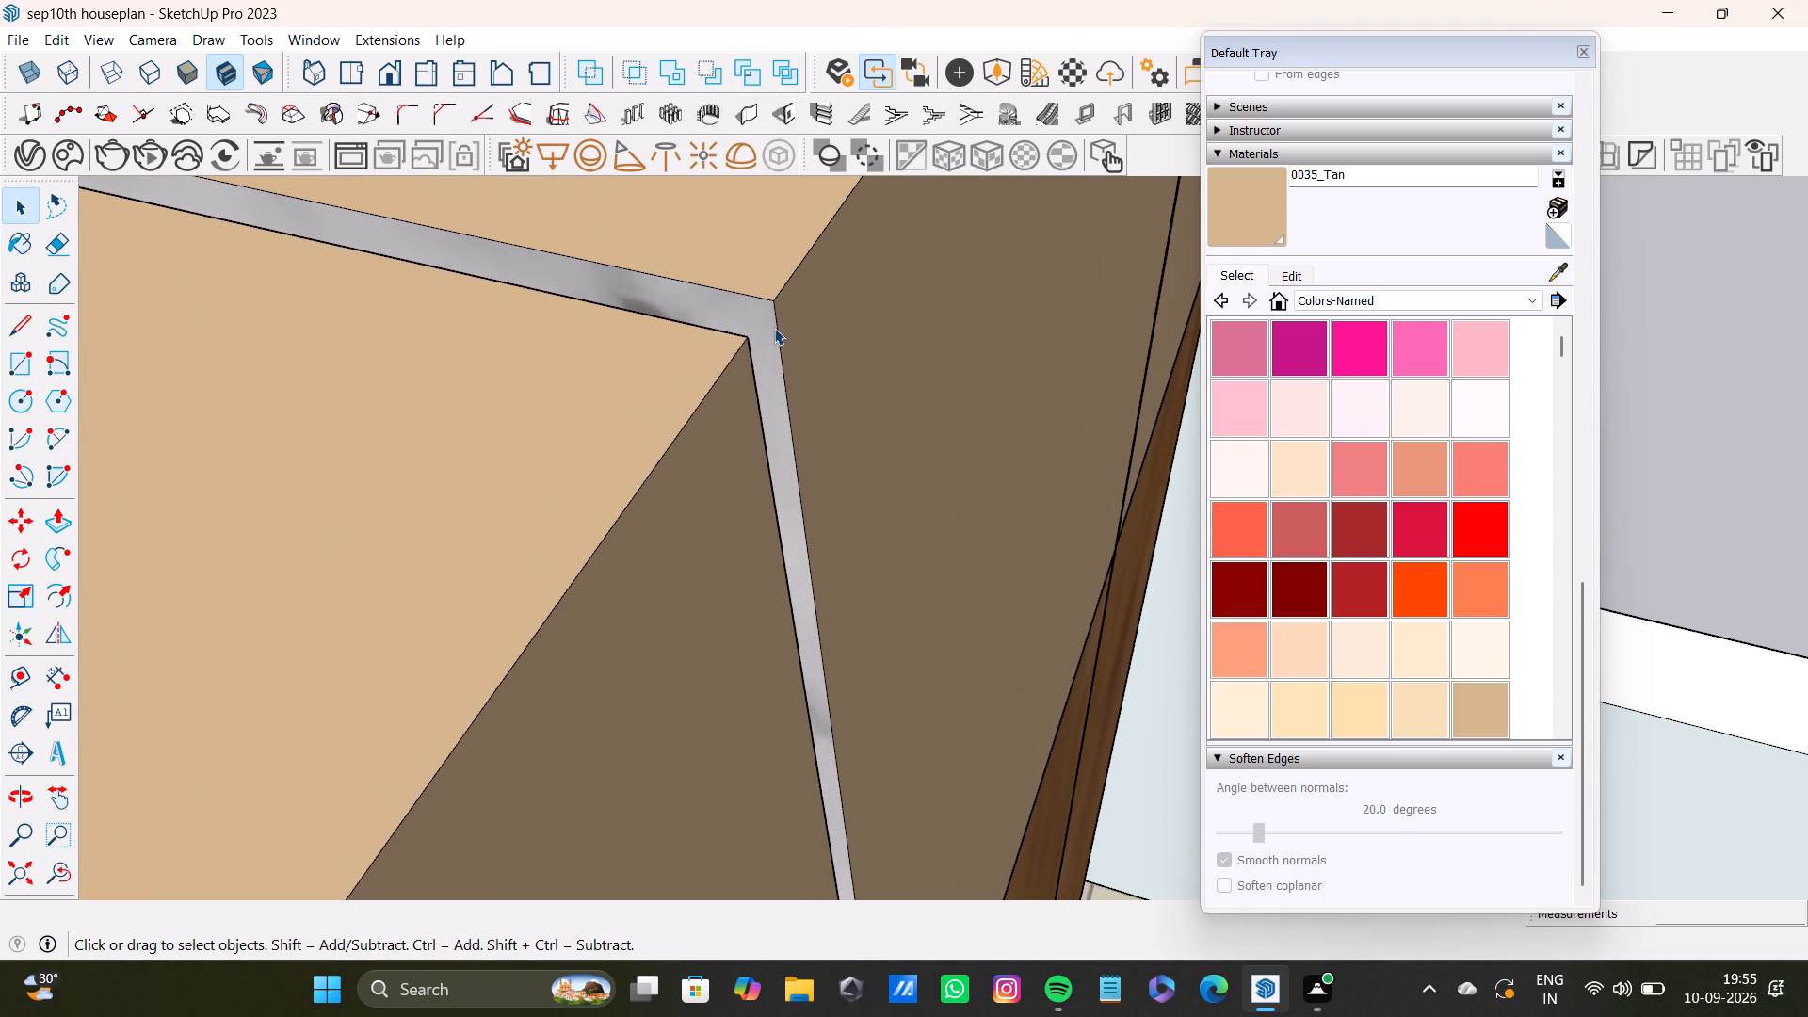
pyautogui.click(774, 327)
pyautogui.tripleClick(751, 331)
pyautogui.click(756, 331)
pyautogui.click(768, 341)
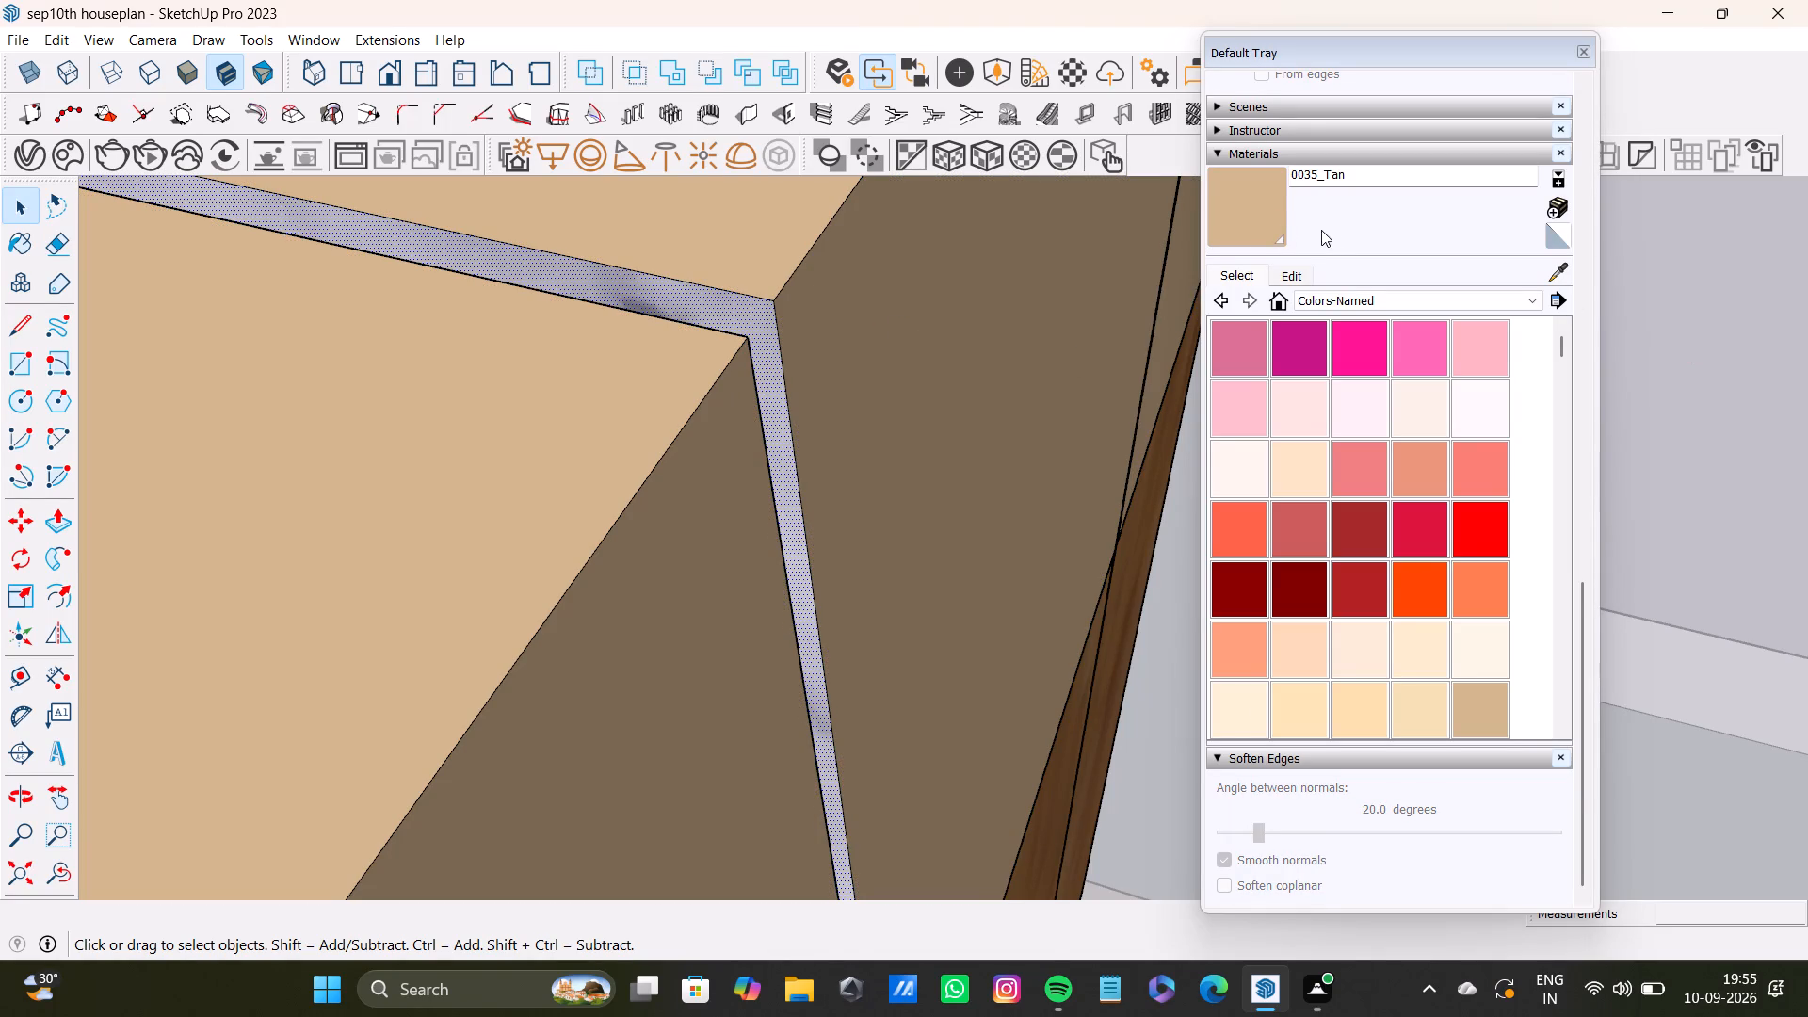
pyautogui.keyDown('shift'); pyautogui.moveTo(1265, 218); pyautogui.dragTo(1254, 218); pyautogui.keyUp('shift')
pyautogui.keyDown('shift'); pyautogui.click(761, 327); pyautogui.keyUp('shift')
pyautogui.keyDown('shift'); pyautogui.scroll(-11, 757, 347); pyautogui.keyUp('shift')
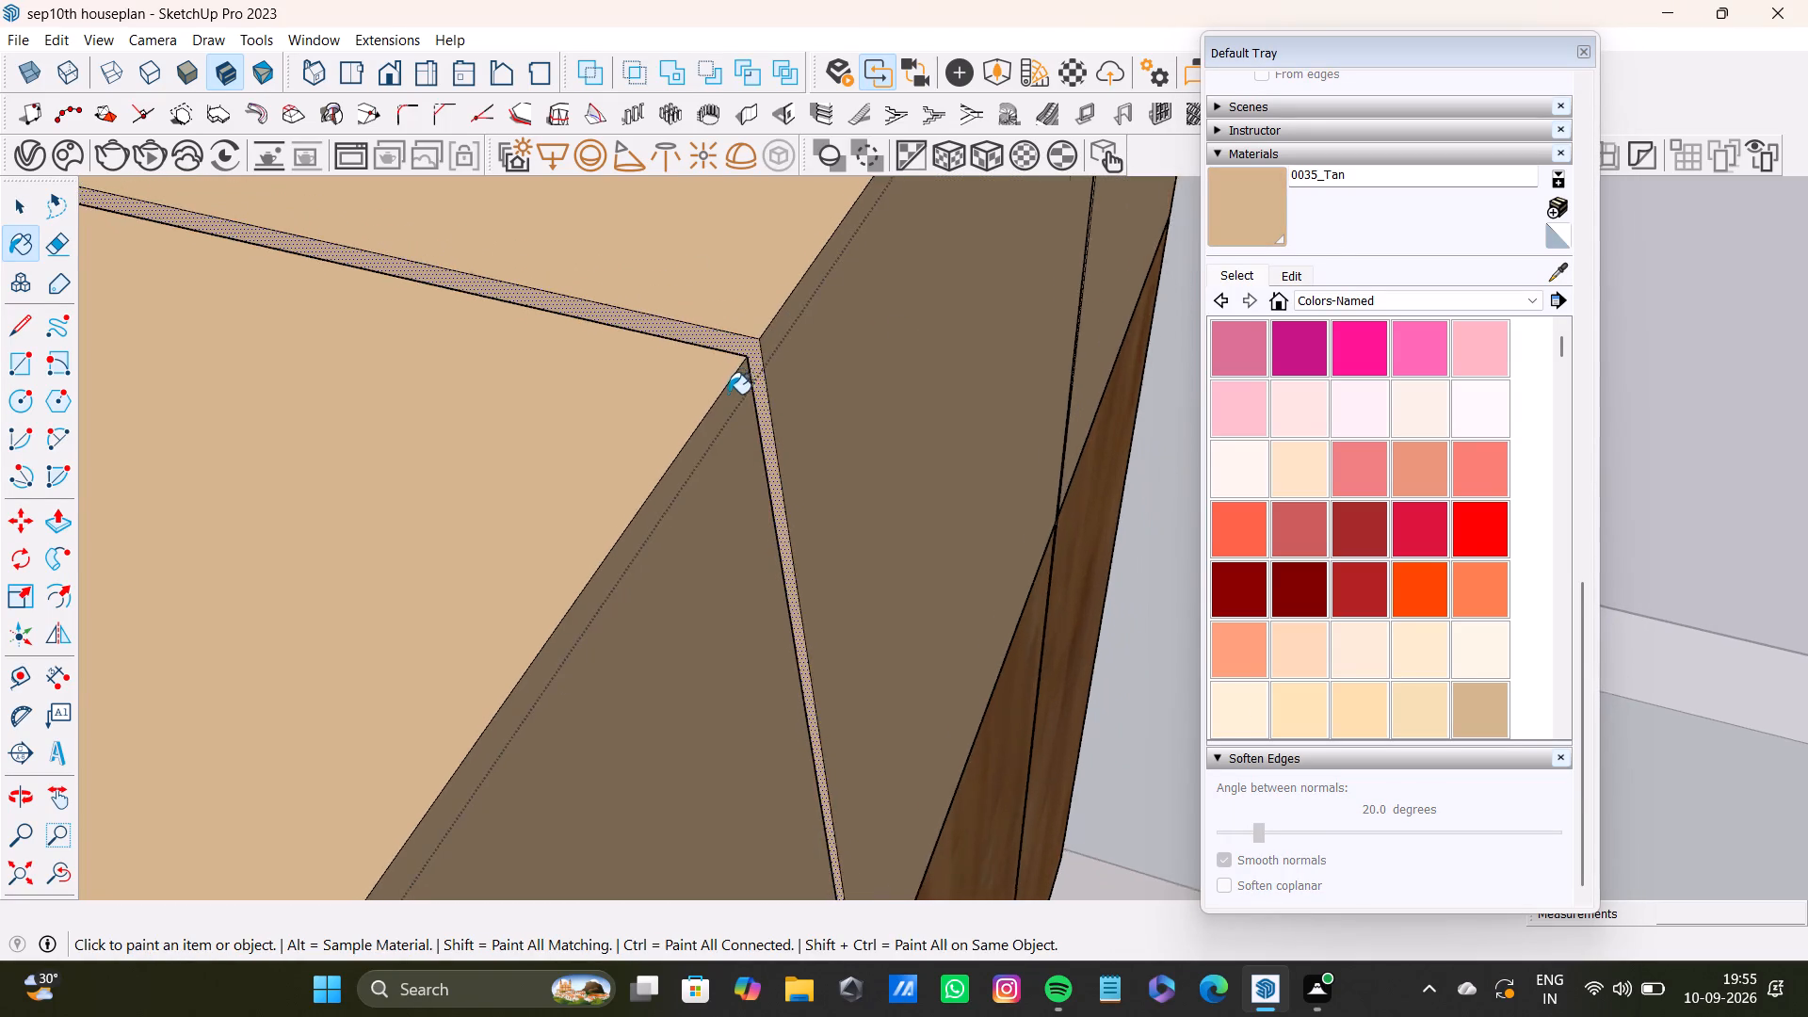
pyautogui.keyDown('shift'); pyautogui.scroll(-20, 728, 394); pyautogui.keyUp('shift')
pyautogui.keyDown('shift'); pyautogui.scroll(-15, 728, 394); pyautogui.keyUp('shift')
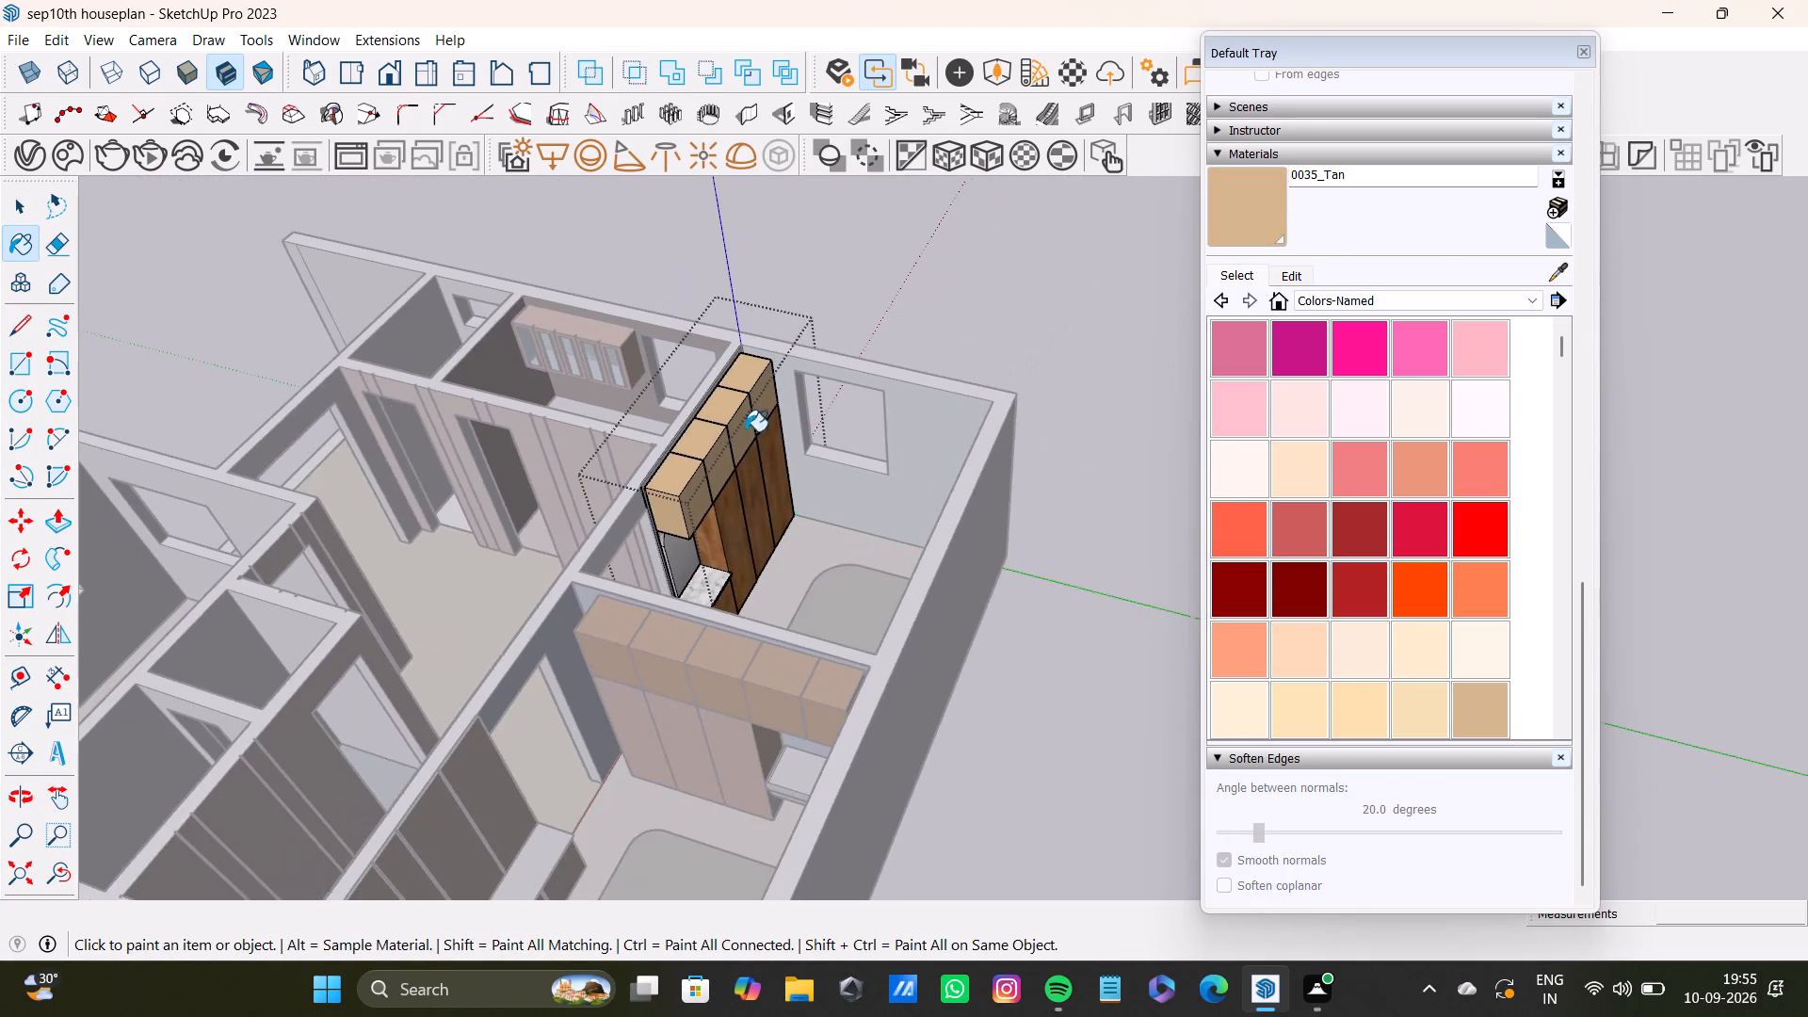
pyautogui.press('space')
pyautogui.click(890, 331)
# Examine the recoloured gaps between the bedroom's tan overhead cabinets from above and from the front.
pyautogui.scroll(9, 828, 374)
pyautogui.keyDown('shift'); pyautogui.moveTo(718, 490); pyautogui.dragTo(936, 490, button='middle'); pyautogui.keyUp('shift')
pyautogui.scroll(6, 823, 573)
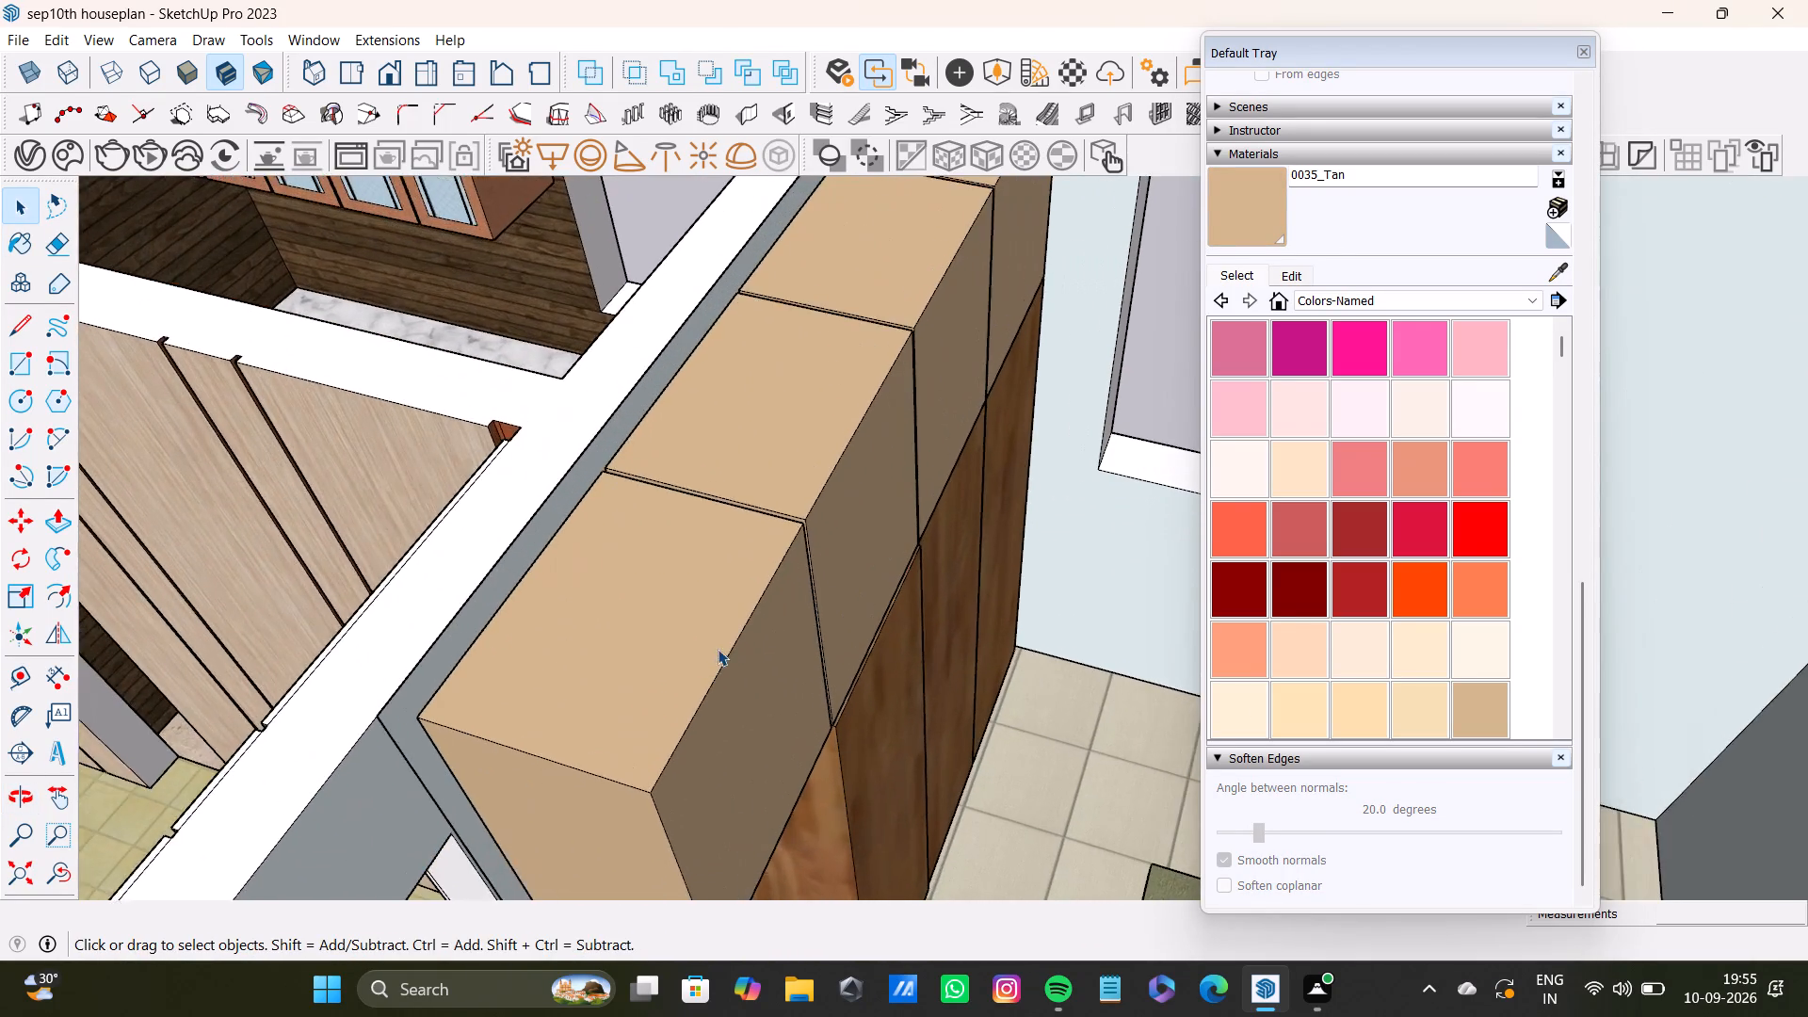
pyautogui.moveTo(718, 649); pyautogui.dragTo(703, 377, button='middle')
pyautogui.scroll(-8, 702, 552)
pyautogui.moveTo(849, 616); pyautogui.dragTo(984, 573, button='middle')
pyautogui.moveTo(1068, 546); pyautogui.dragTo(718, 589, button='middle')
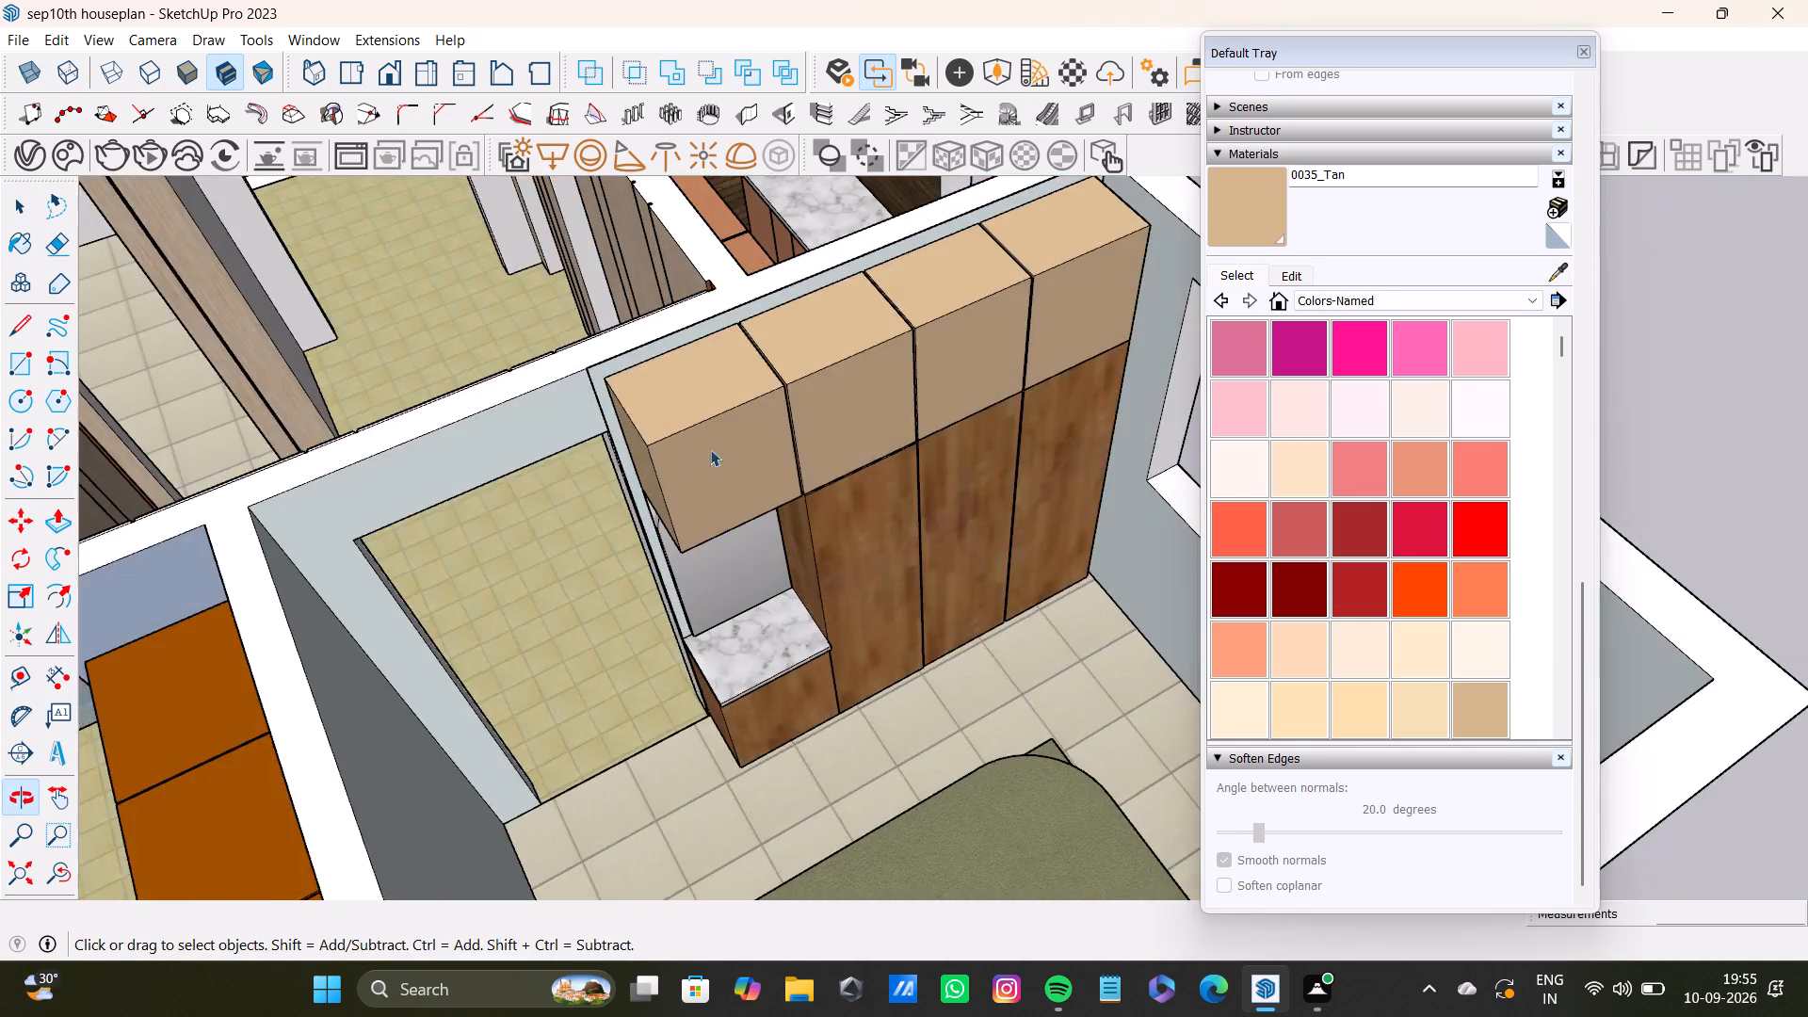
pyautogui.scroll(-3, 730, 462)
pyautogui.keyDown('shift'); pyautogui.moveTo(750, 502); pyautogui.dragTo(748, 674, button='middle'); pyautogui.keyUp('shift')
pyautogui.moveTo(852, 651); pyautogui.dragTo(573, 708, button='middle')
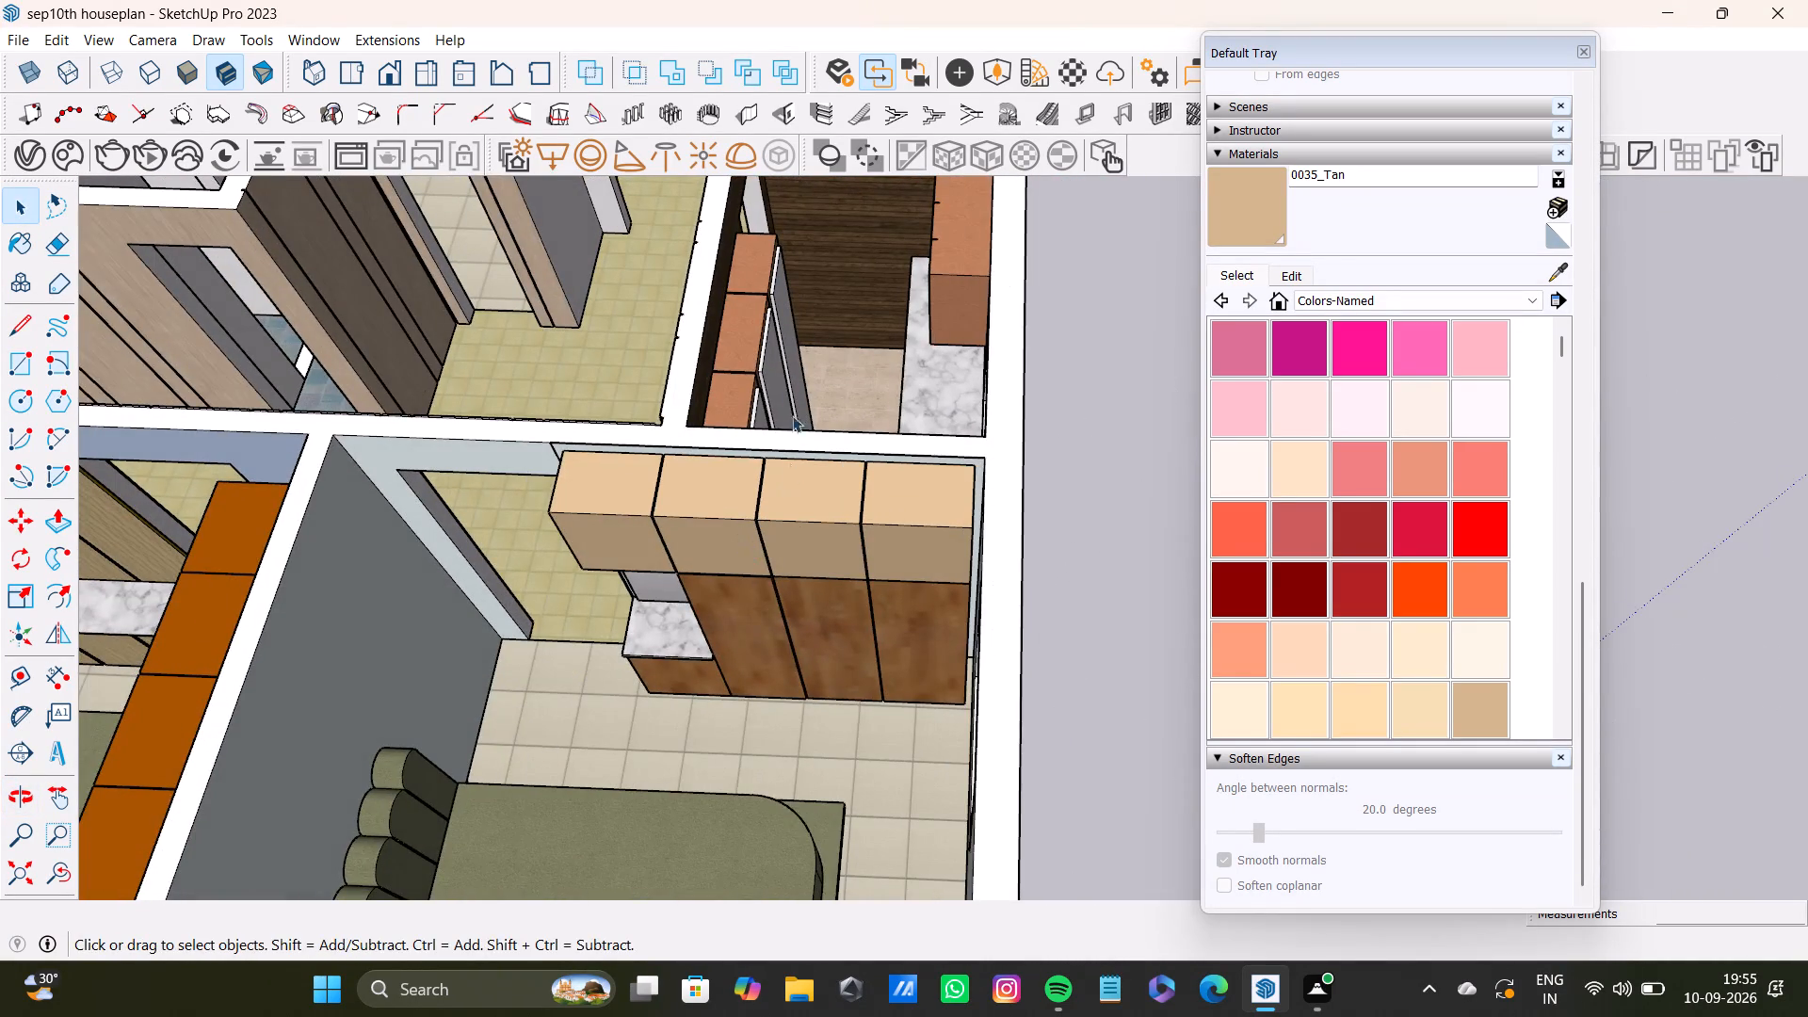
# Examine the gap between the kitchen's wood-grain cabinets, and the cabinets and wall panelling in both bedrooms.
pyautogui.scroll(7, 782, 379)
pyautogui.scroll(-4, 748, 353)
pyautogui.scroll(20, 706, 412)
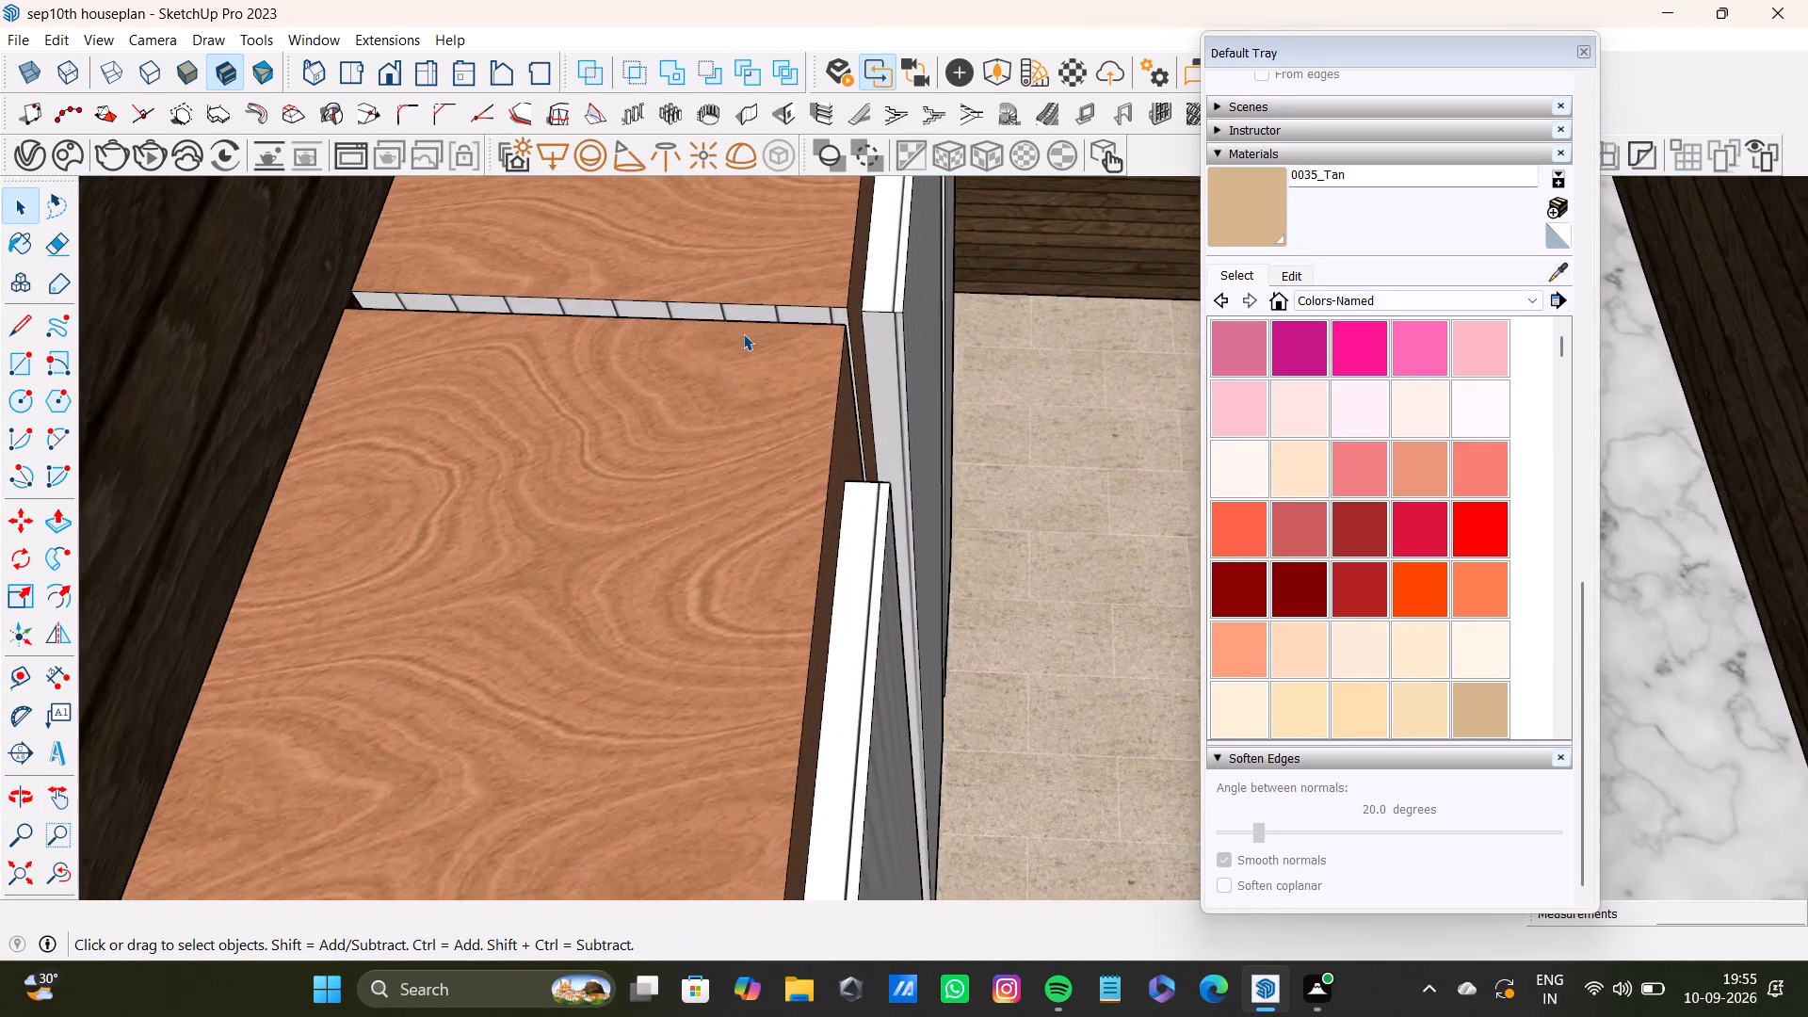
pyautogui.scroll(-20, 743, 333)
pyautogui.scroll(1, 799, 430)
pyautogui.scroll(-14, 799, 430)
pyautogui.scroll(5, 708, 602)
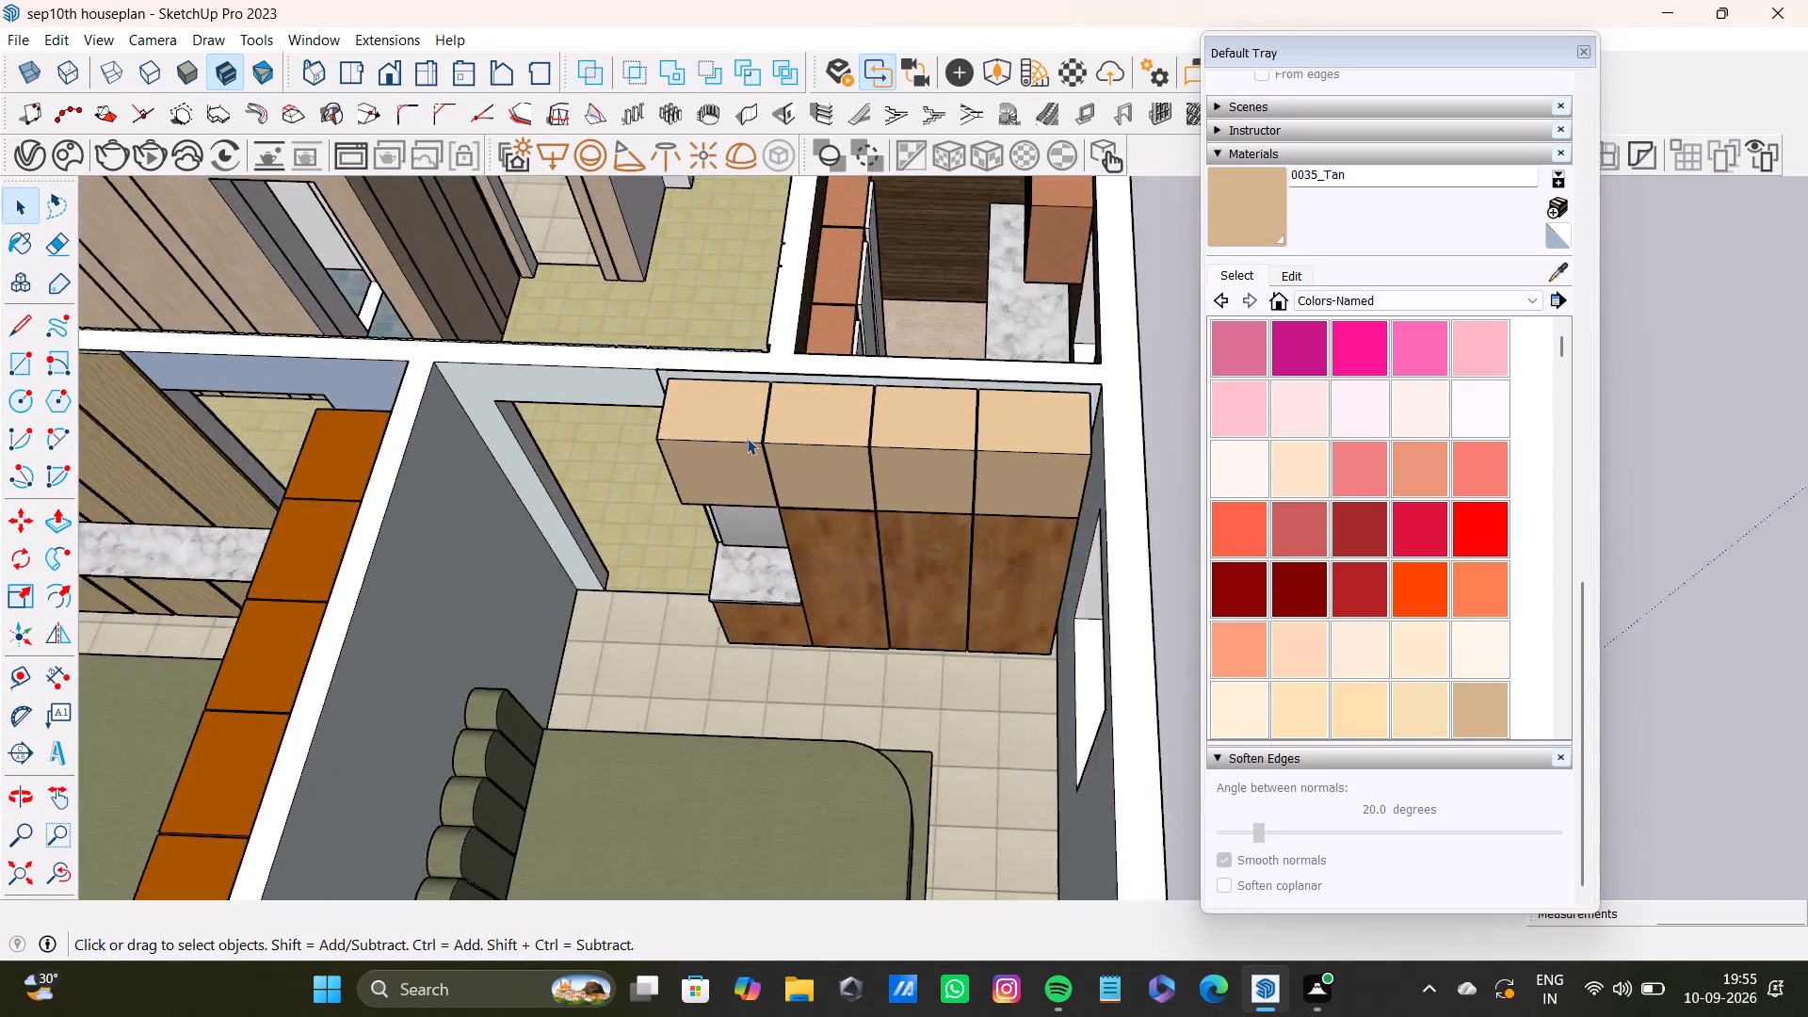
pyautogui.scroll(17, 747, 438)
pyautogui.scroll(-13, 746, 436)
pyautogui.moveTo(728, 508); pyautogui.dragTo(753, 434, button='middle')
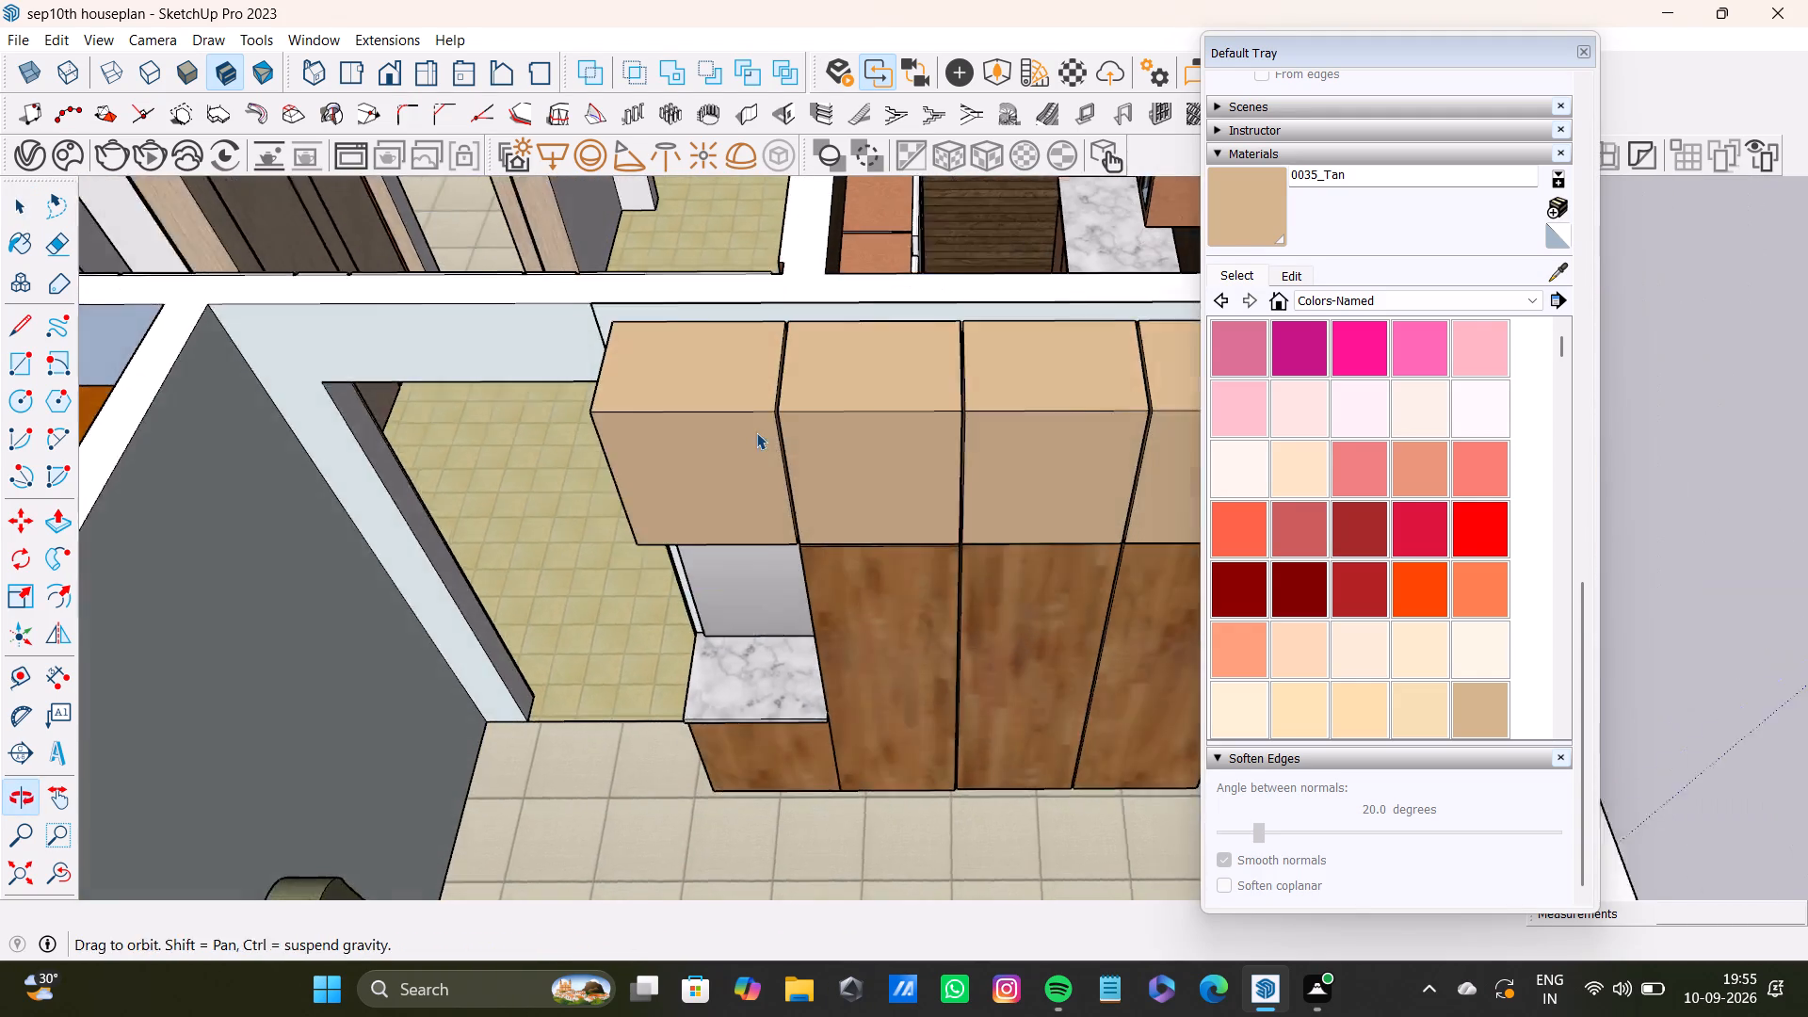
pyautogui.scroll(-14, 742, 425)
pyautogui.click(1063, 376)
pyautogui.scroll(7, 641, 435)
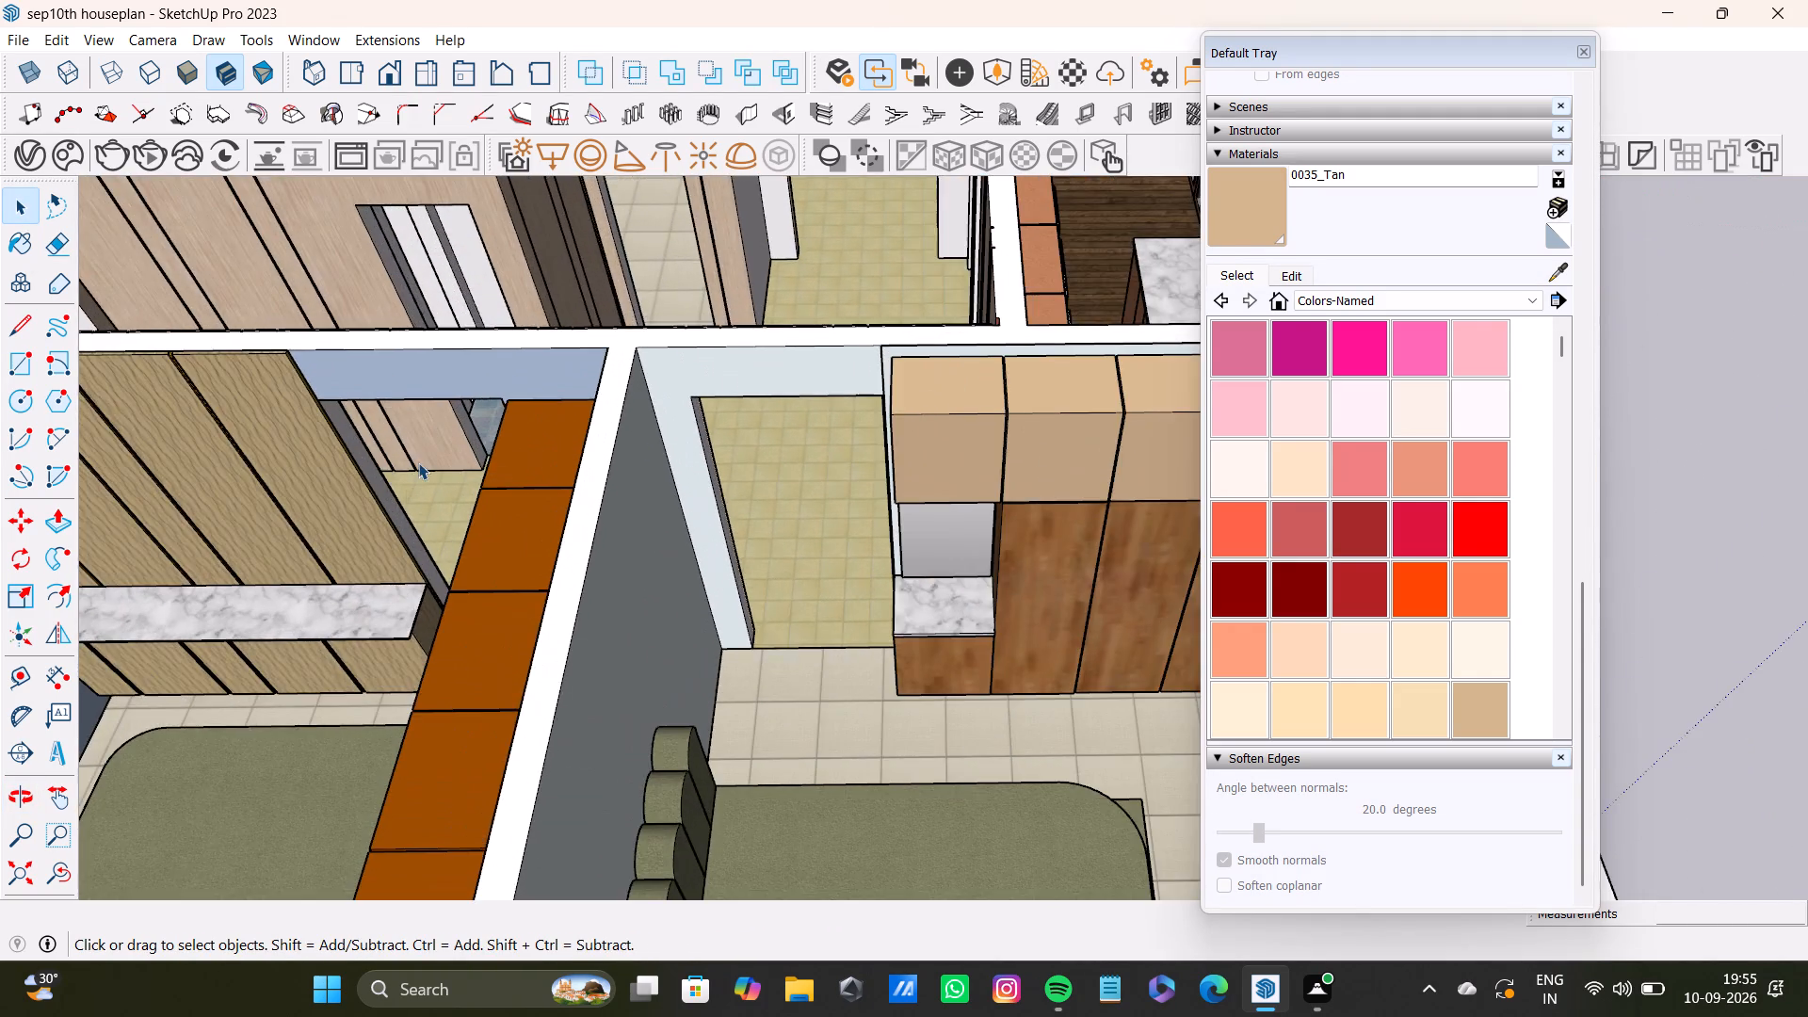
pyautogui.scroll(-8, 406, 490)
pyautogui.scroll(8, 280, 492)
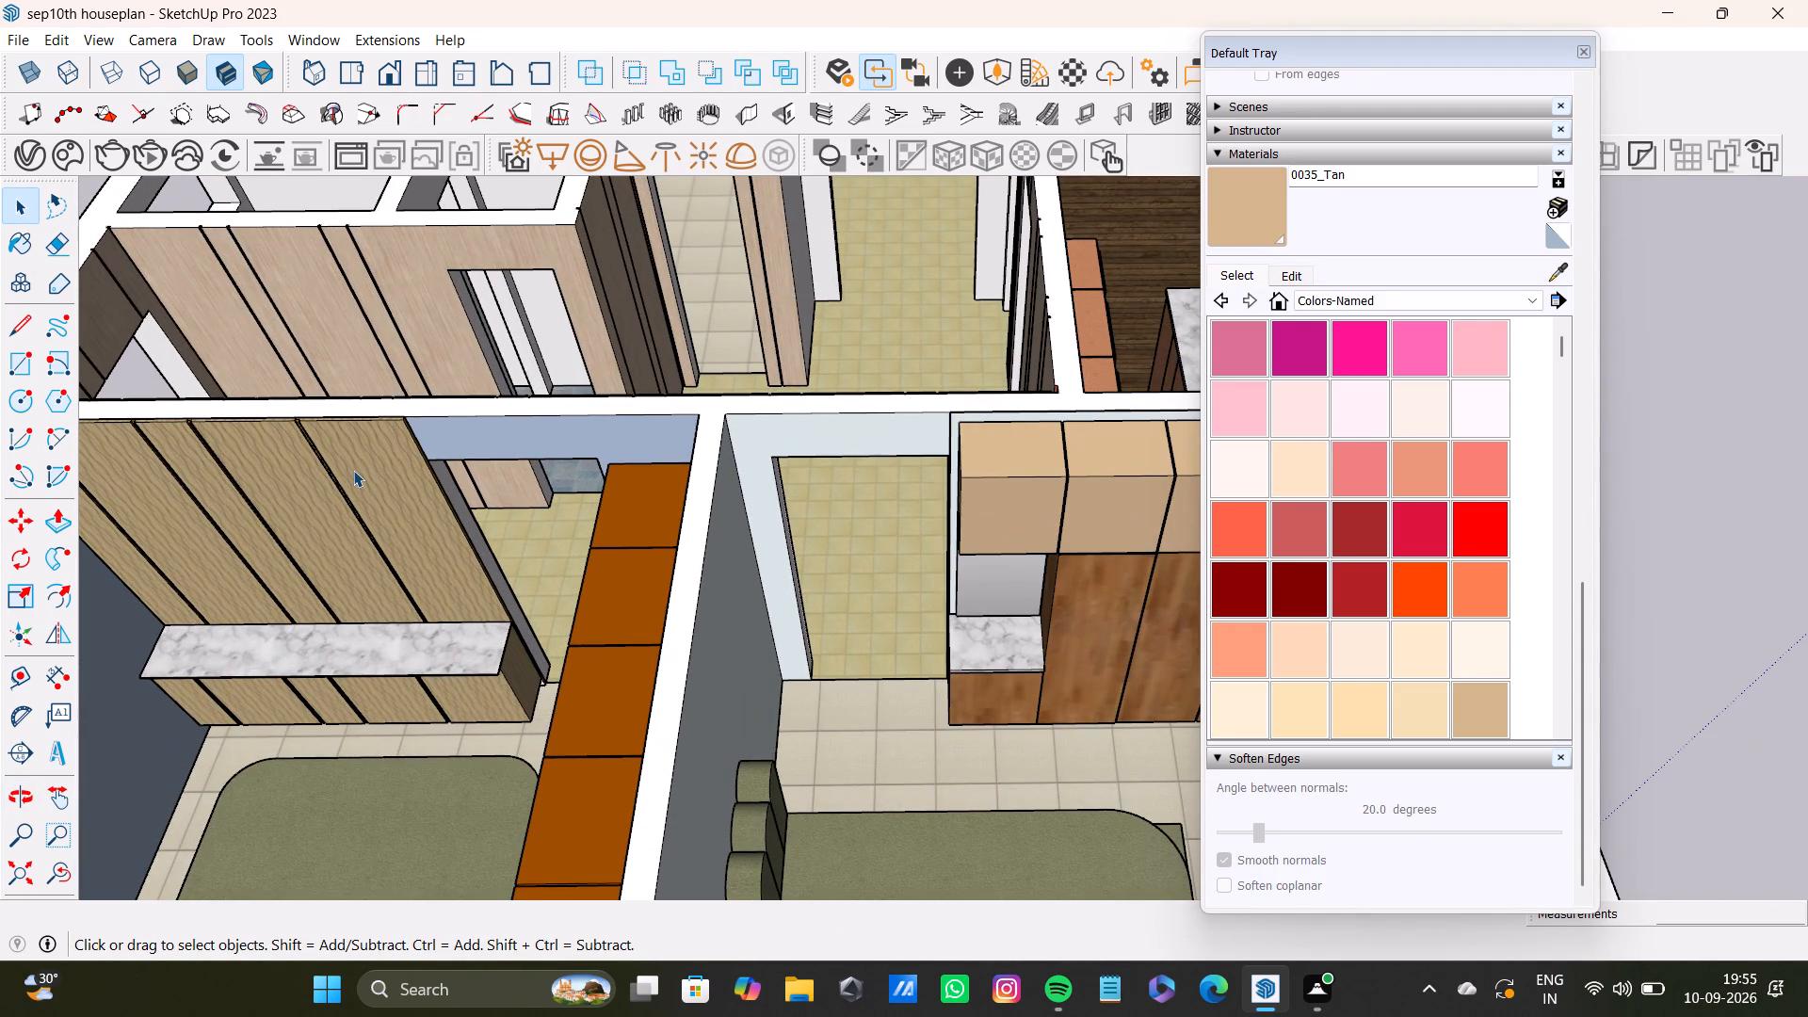
pyautogui.scroll(-13, 463, 515)
pyautogui.click(896, 438)
pyautogui.tripleClick(885, 437)
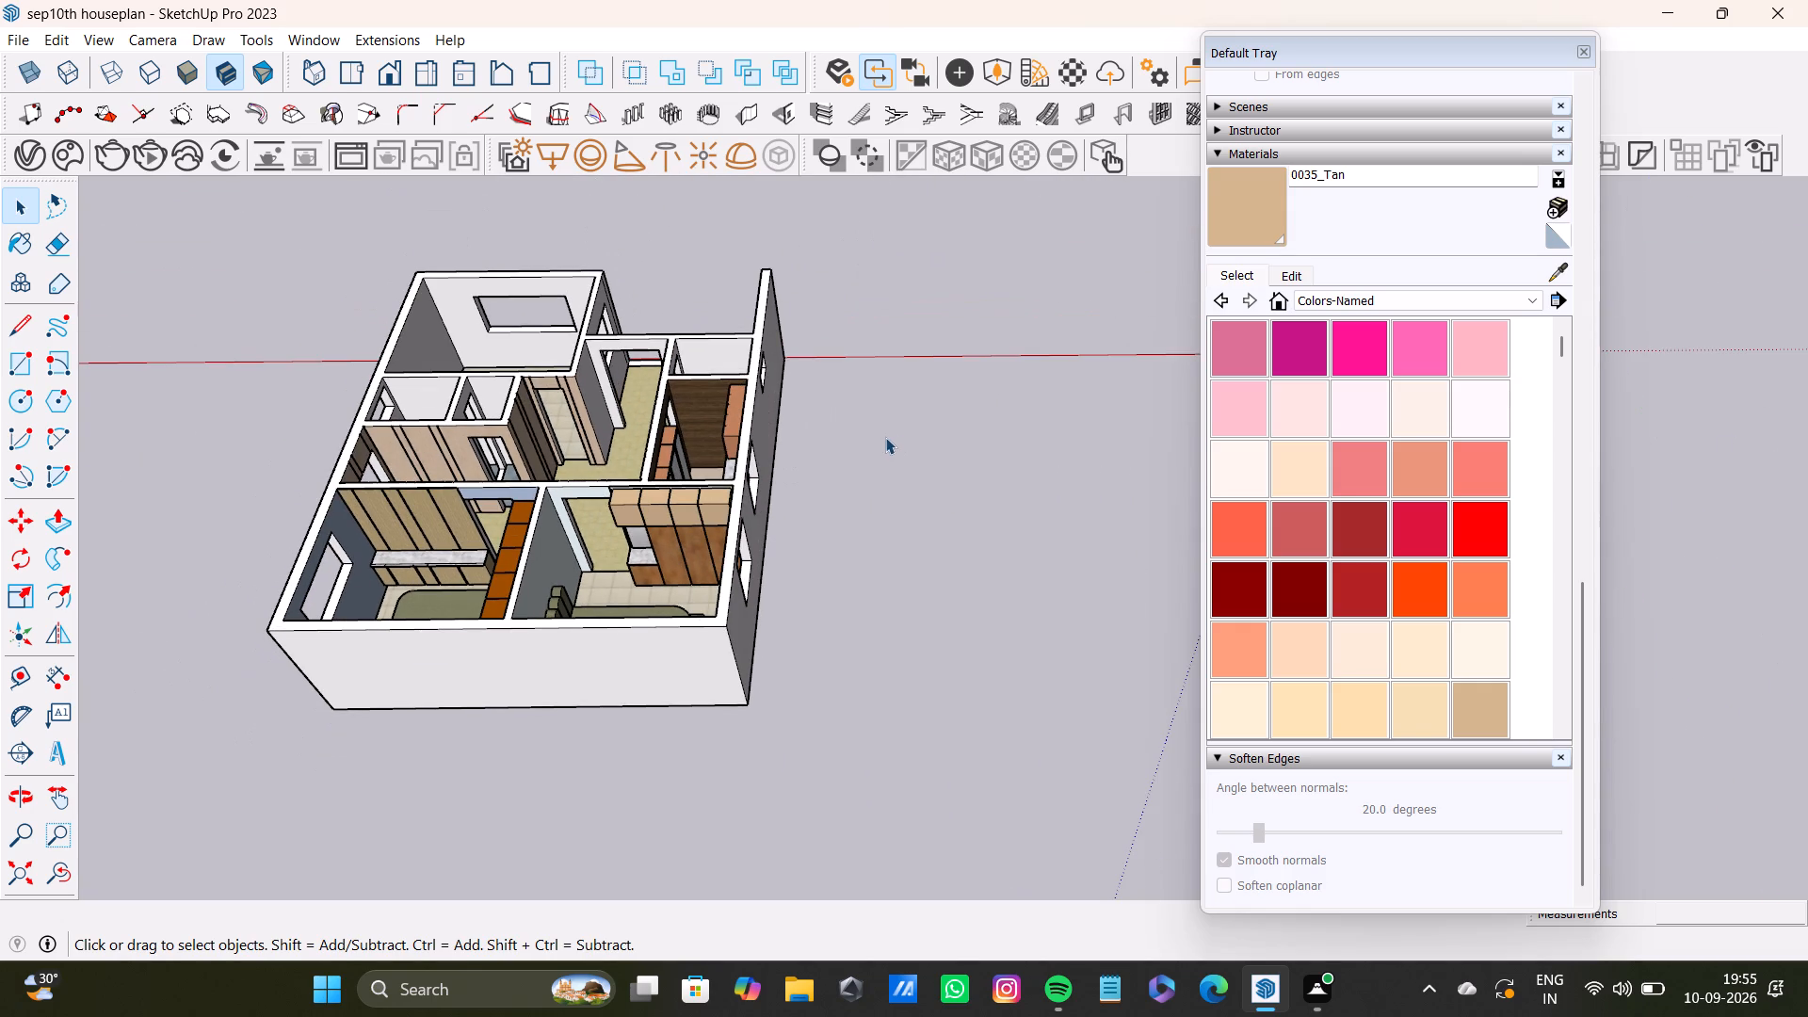
# Examine the hall's laminate panelling and the Sienna groove at its wall corner beside the kitchen.
pyautogui.scroll(8, 312, 474)
pyautogui.moveTo(316, 479); pyautogui.dragTo(938, 449, button='middle')
pyautogui.scroll(3, 702, 624)
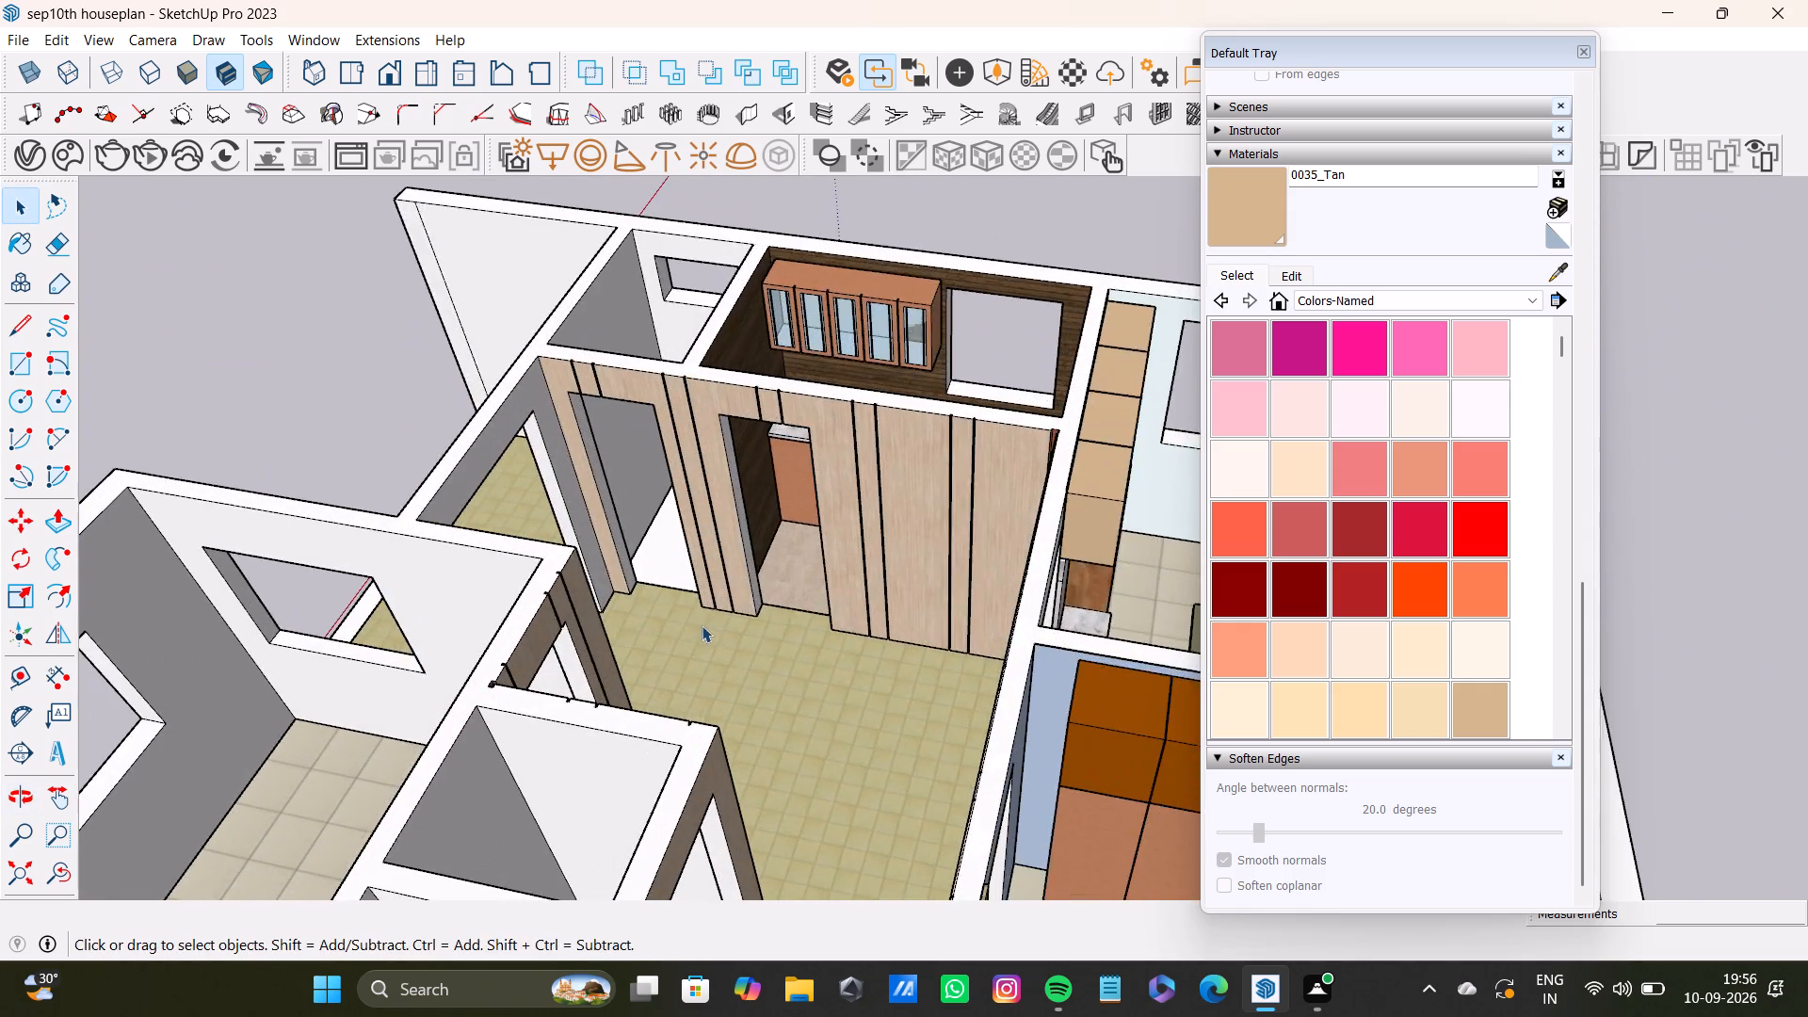
pyautogui.moveTo(702, 625); pyautogui.dragTo(918, 564, button='middle')
pyautogui.scroll(-8, 747, 591)
pyautogui.moveTo(737, 602); pyautogui.dragTo(1049, 554, button='middle')
pyautogui.scroll(4, 927, 588)
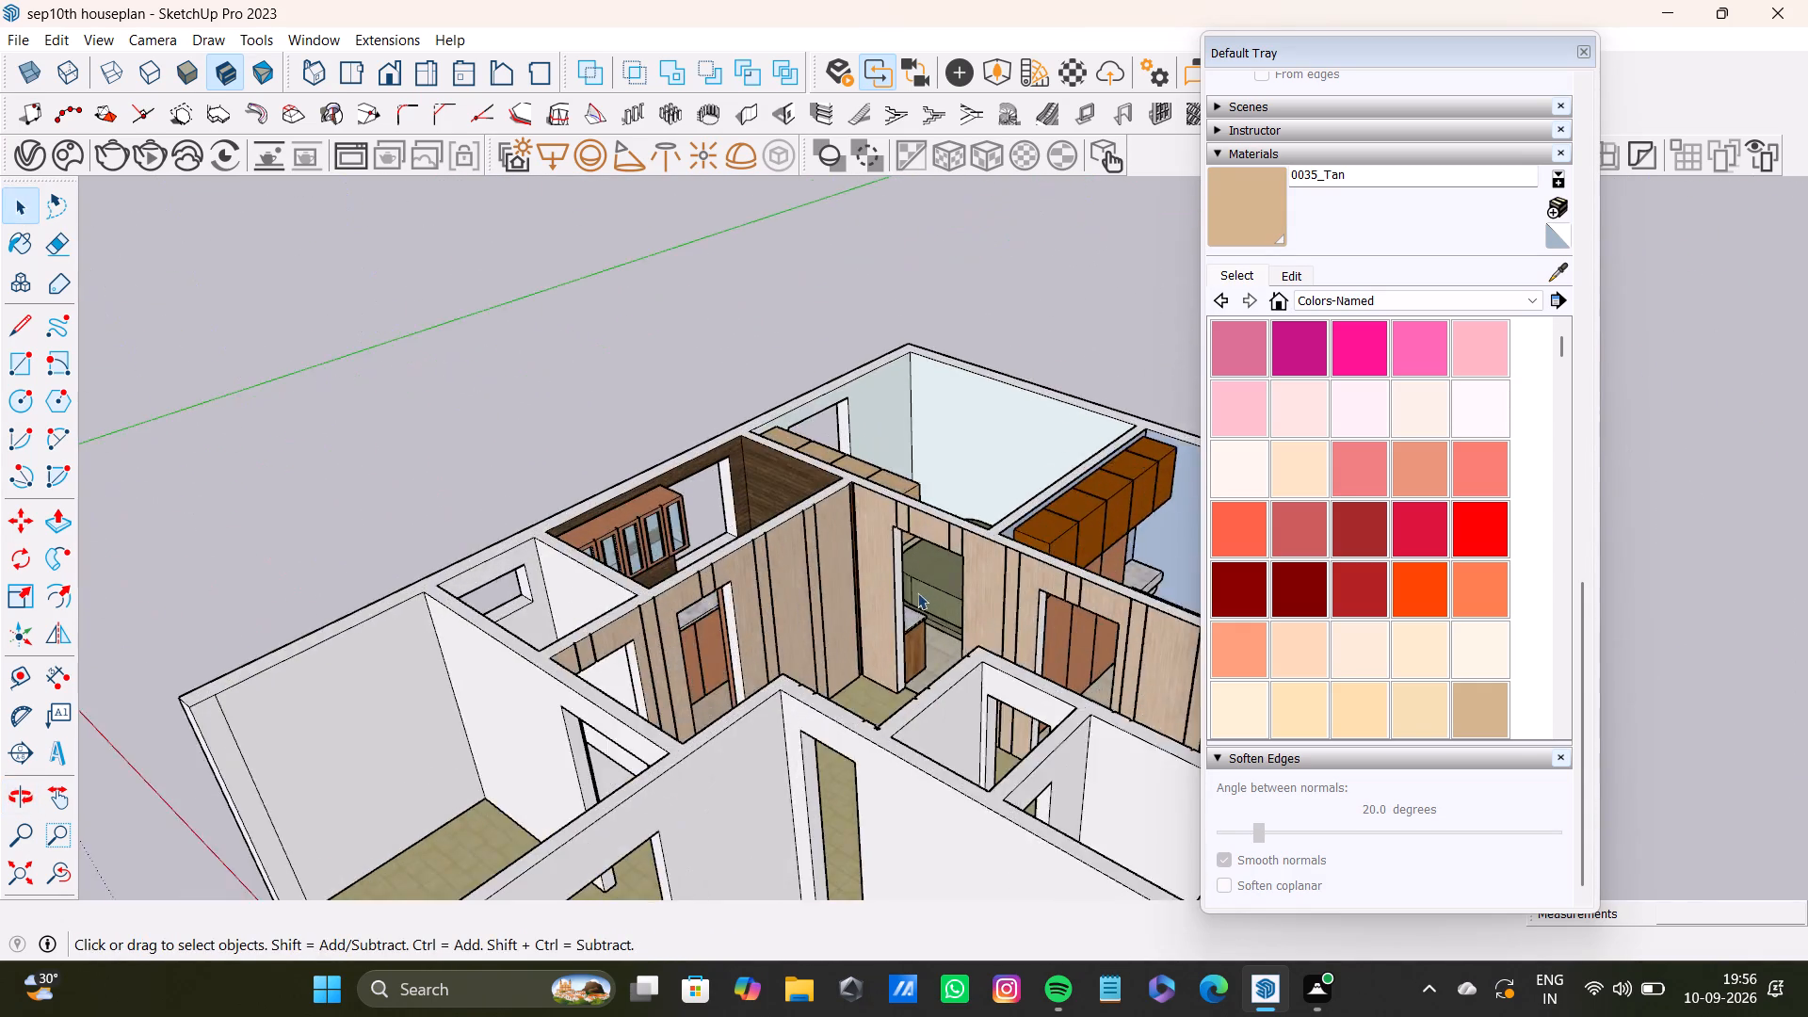
pyautogui.scroll(2, 917, 592)
pyautogui.moveTo(932, 590); pyautogui.dragTo(1135, 586, button='middle')
pyautogui.scroll(20, 1025, 606)
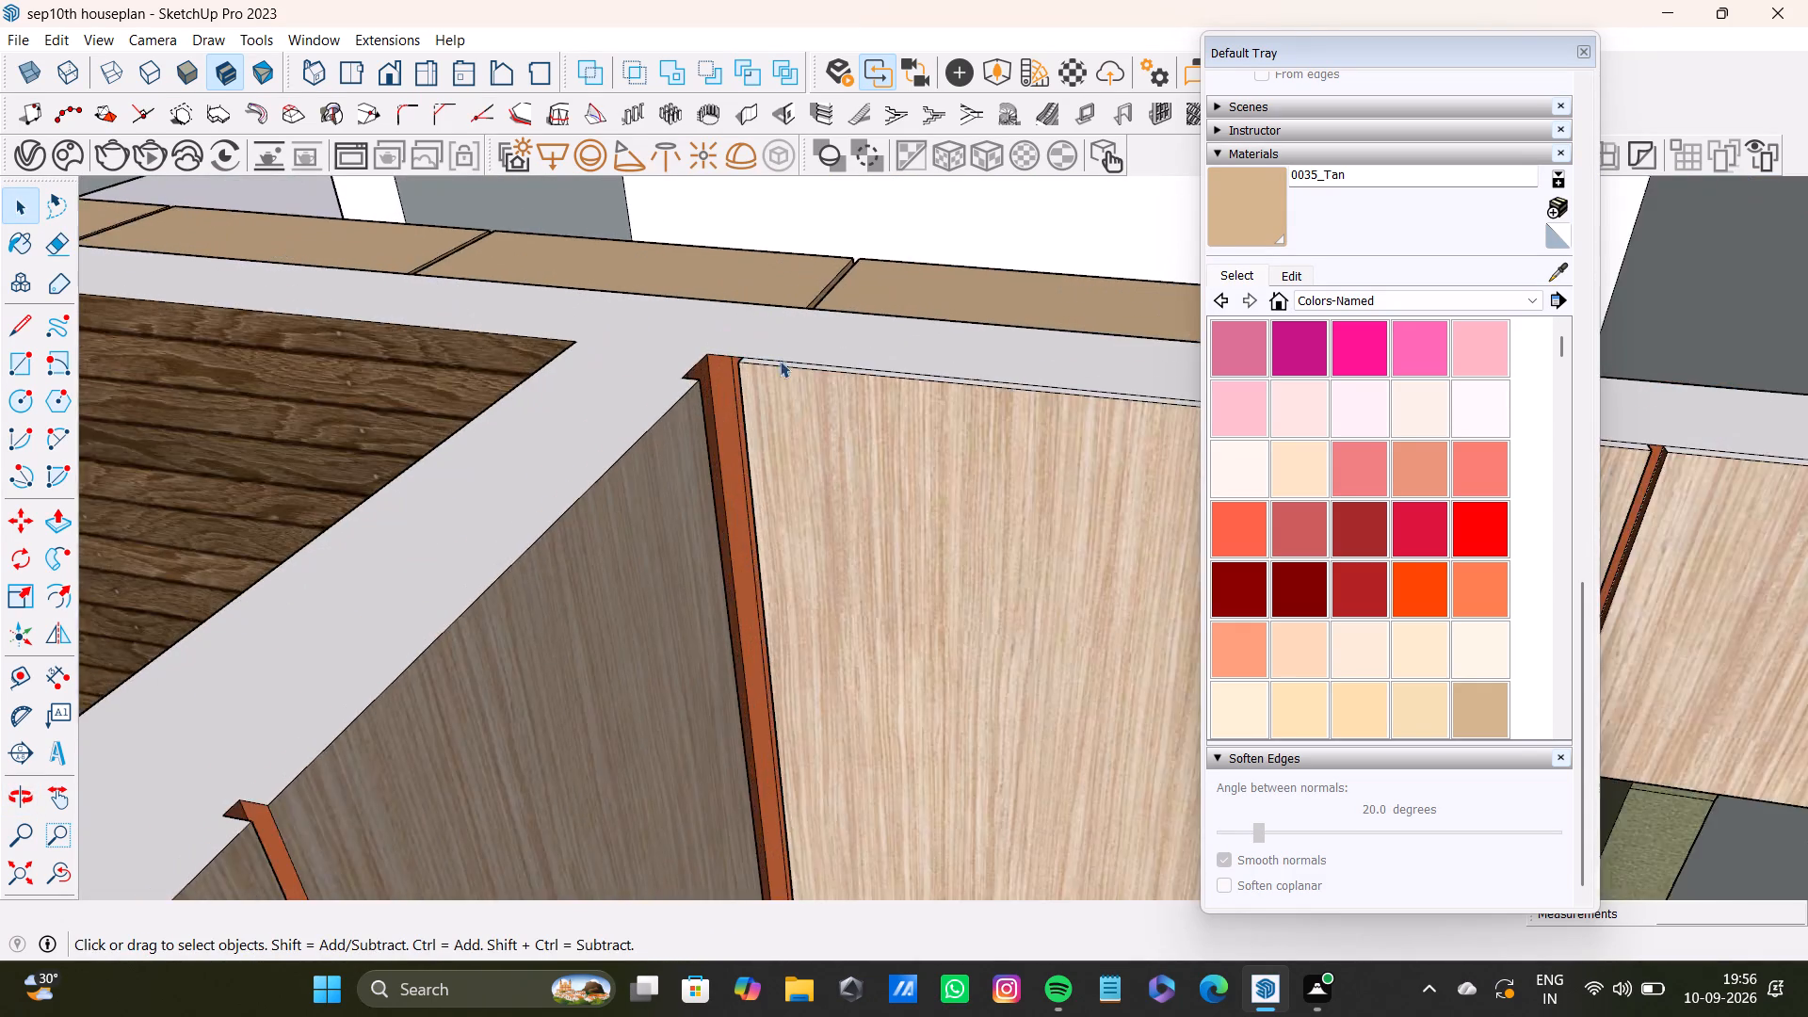
pyautogui.scroll(13, 780, 361)
pyautogui.moveTo(705, 389); pyautogui.dragTo(897, 407, button='middle')
pyautogui.scroll(-8, 763, 443)
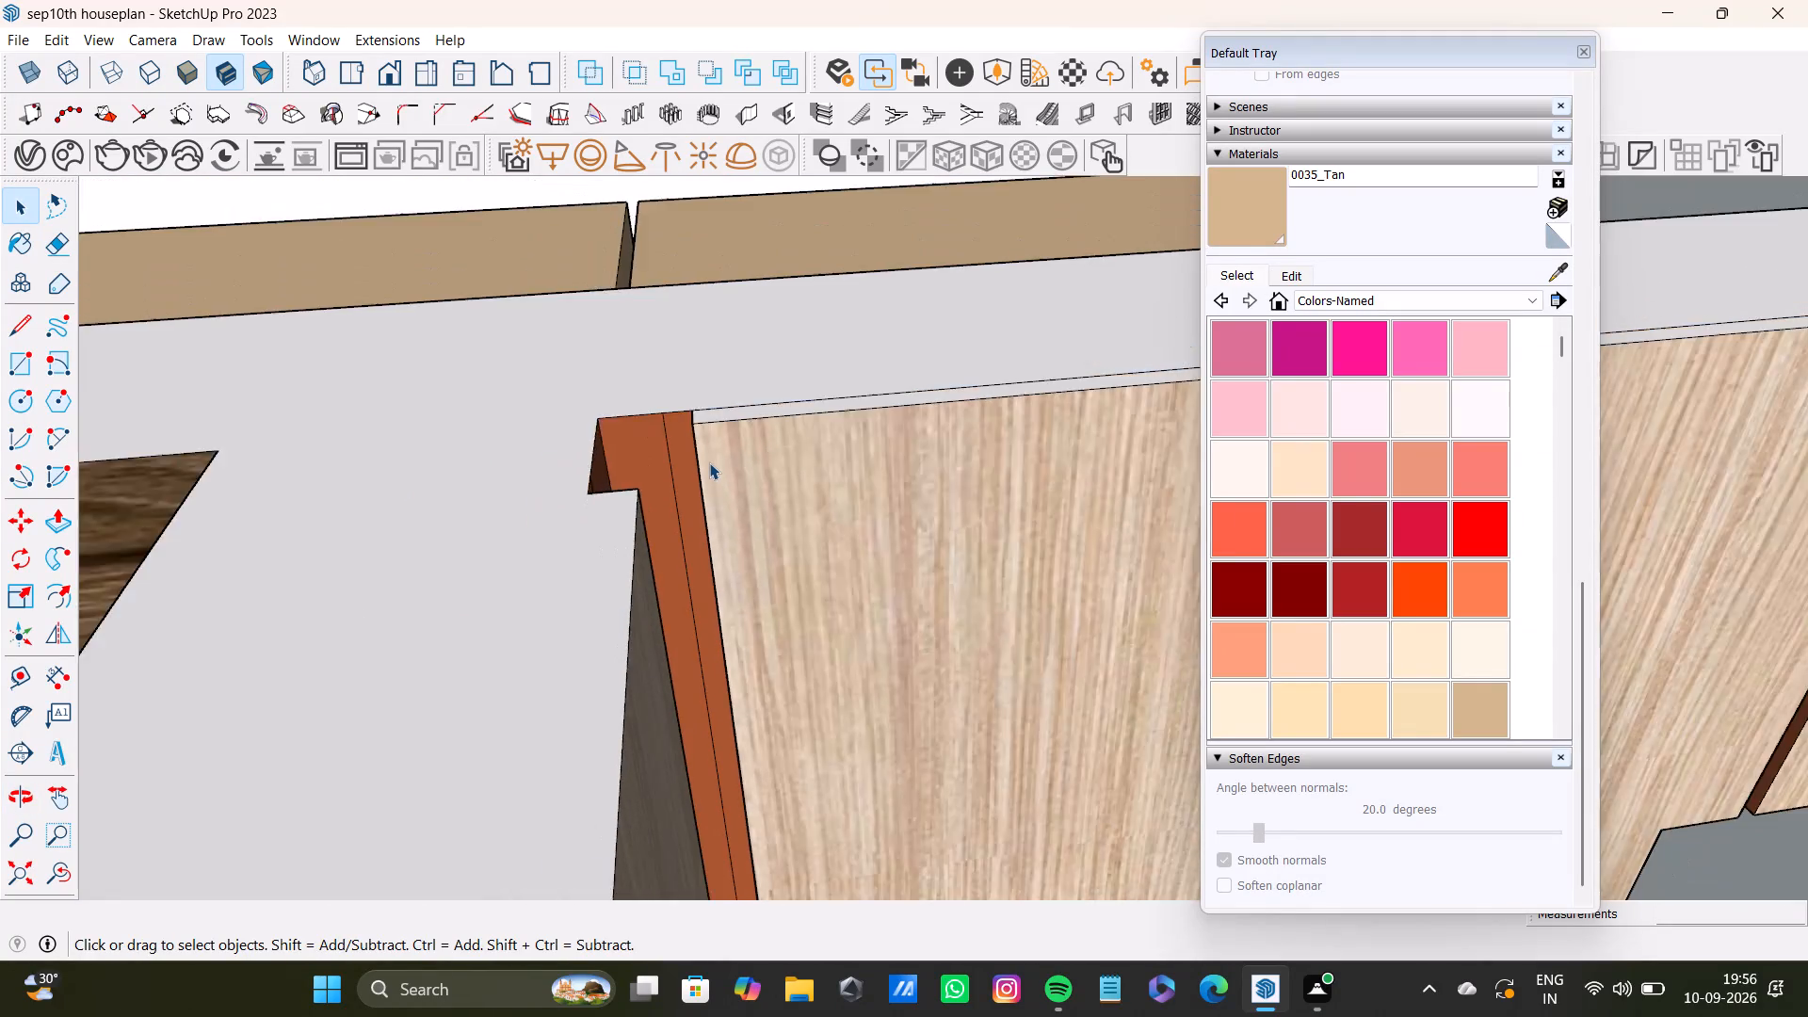
pyautogui.scroll(-4, 709, 462)
pyautogui.moveTo(696, 483); pyautogui.dragTo(474, 799, button='middle')
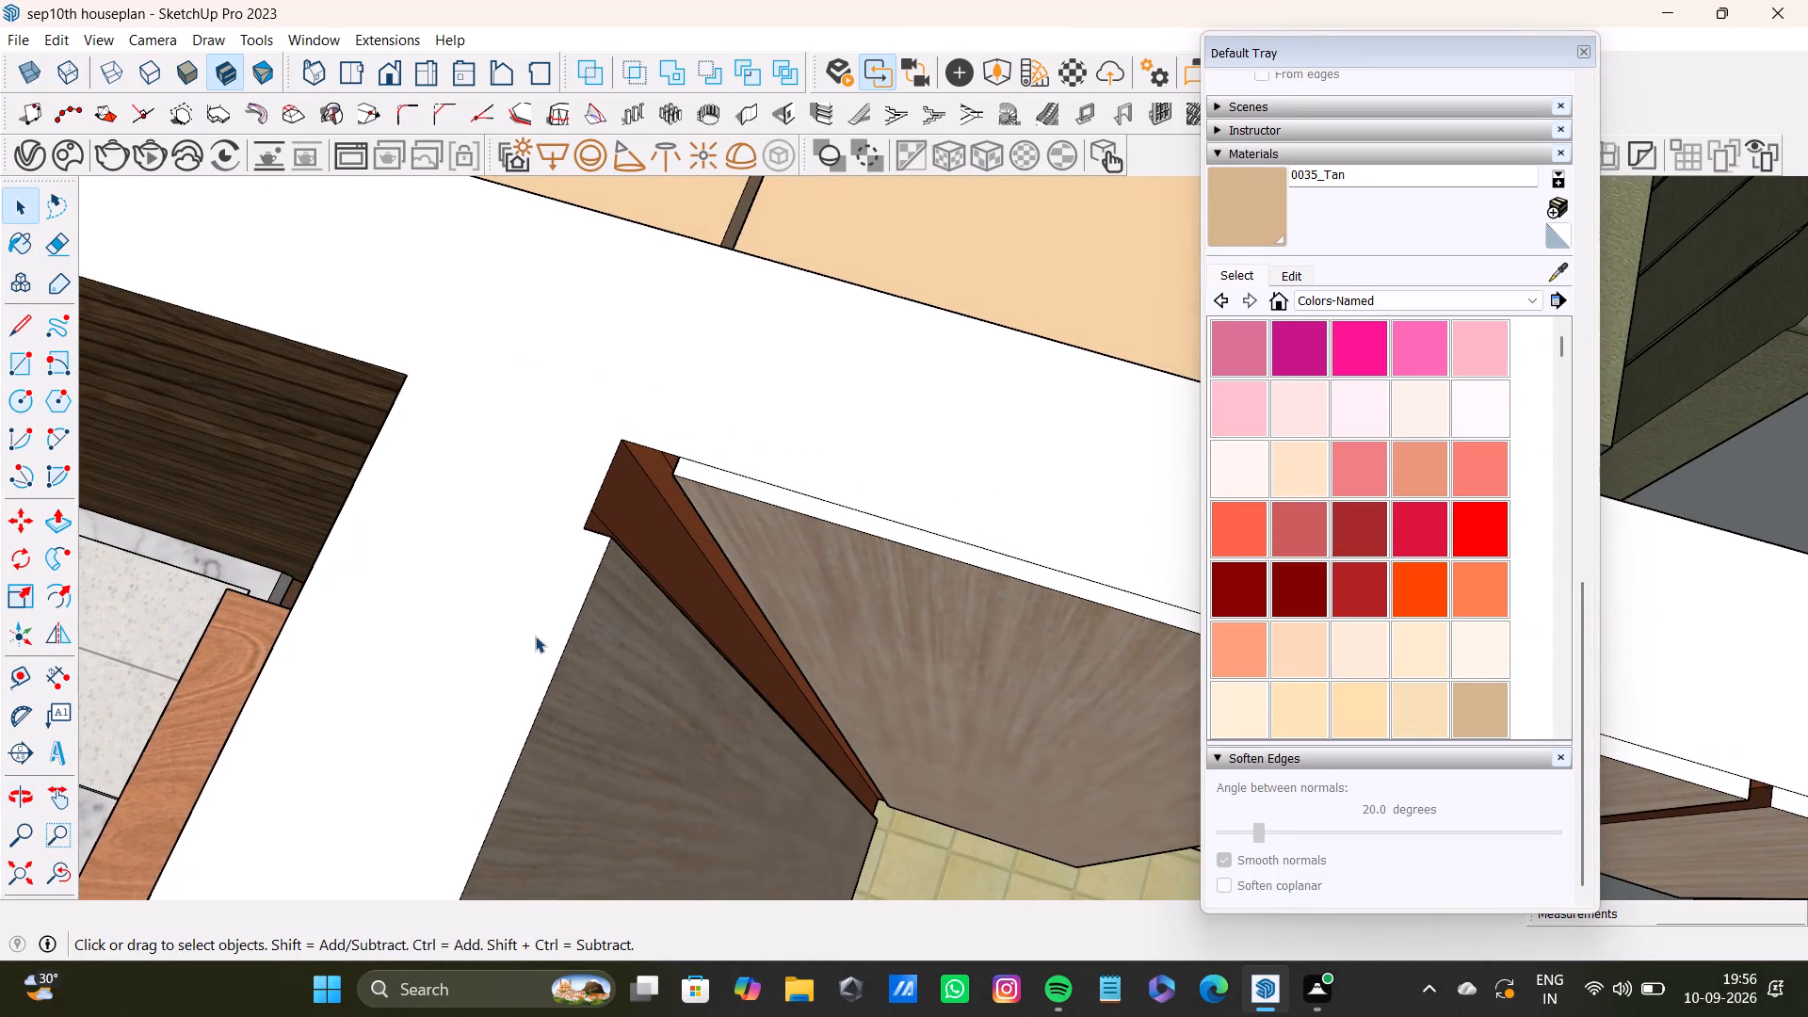
# Examine the kitchen, hall and bedroom layout from above.
pyautogui.scroll(-8, 540, 615)
pyautogui.scroll(-18, 714, 603)
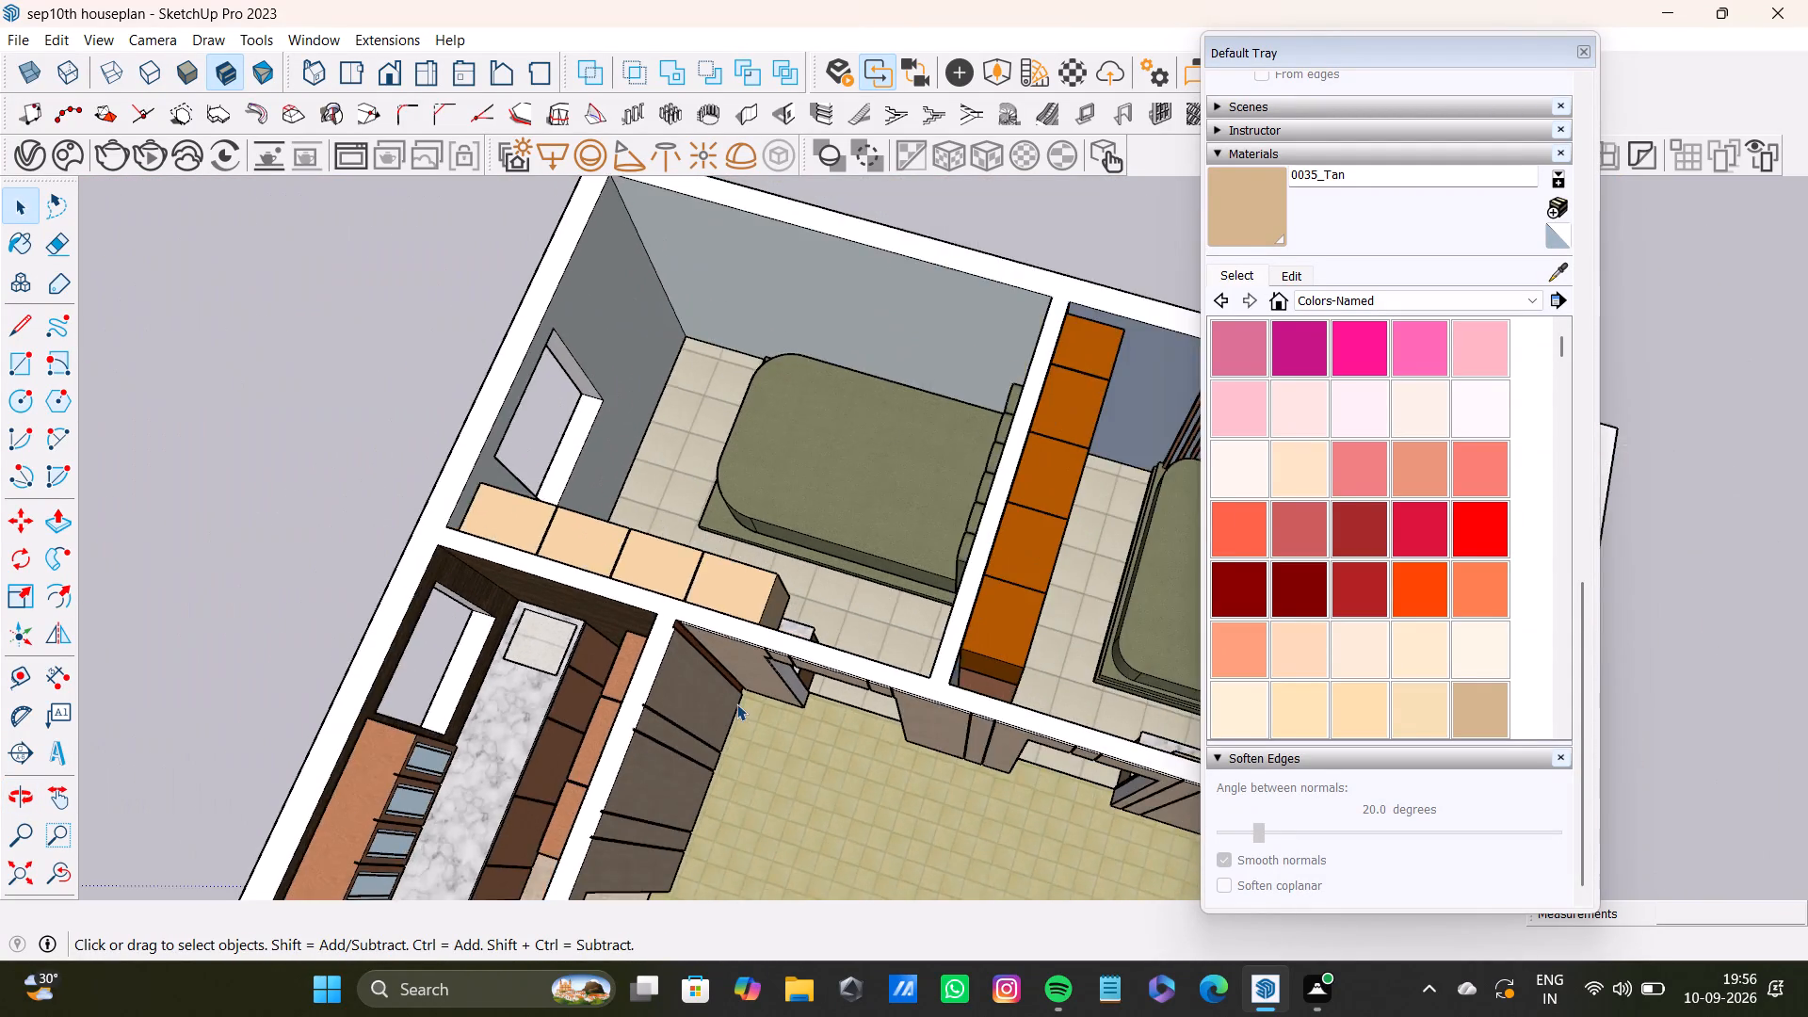
pyautogui.scroll(-10, 736, 703)
pyautogui.scroll(2, 660, 771)
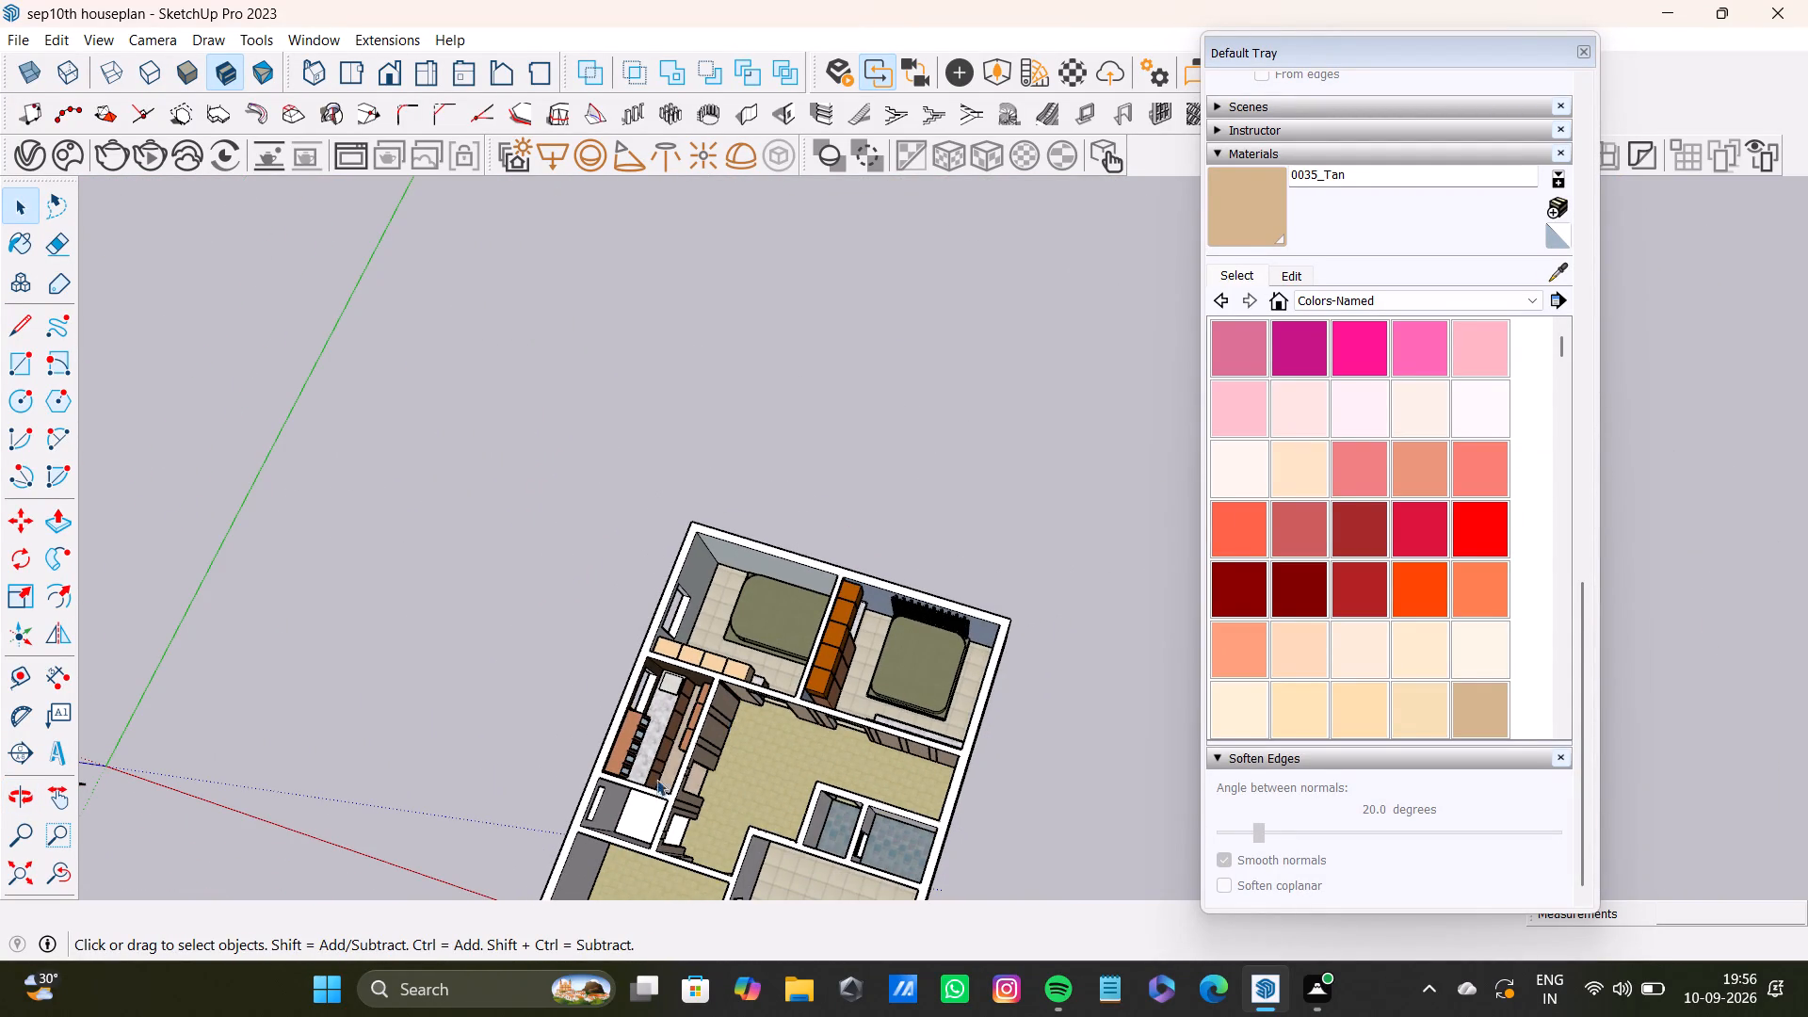
pyautogui.scroll(14, 656, 779)
pyautogui.scroll(2, 708, 616)
pyautogui.scroll(-9, 708, 615)
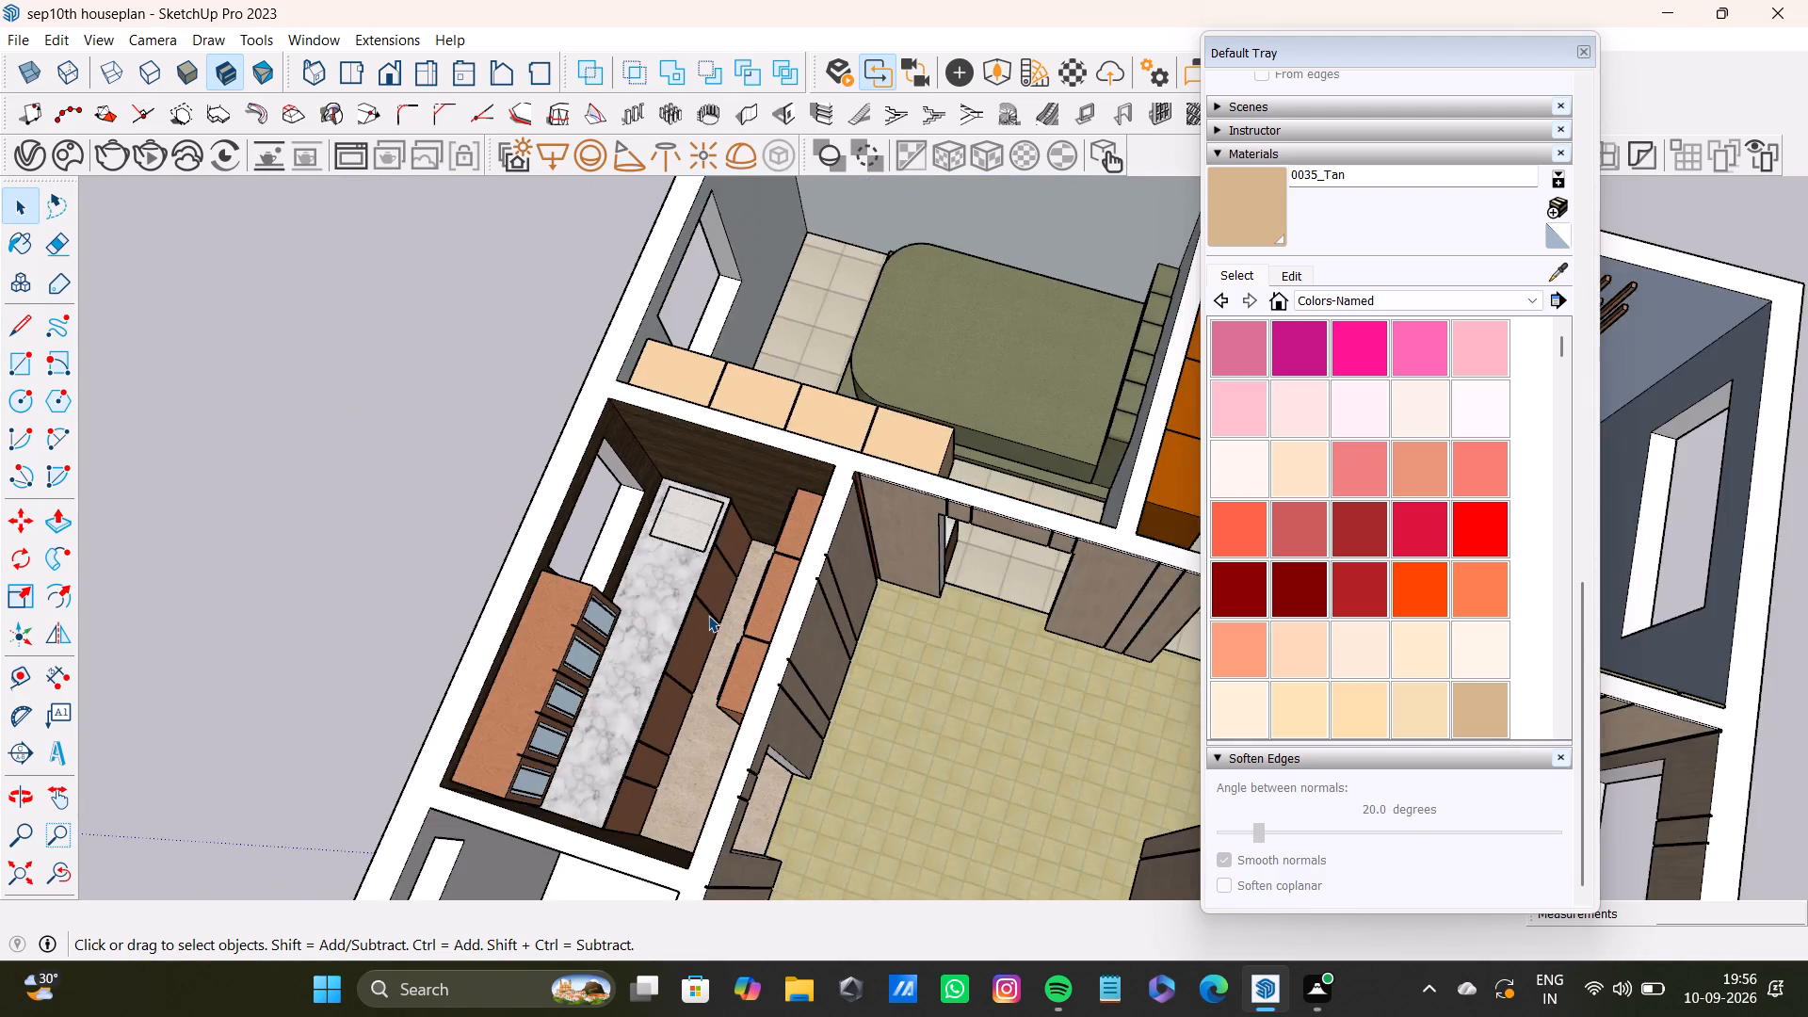
pyautogui.scroll(-14, 708, 615)
pyautogui.scroll(8, 751, 668)
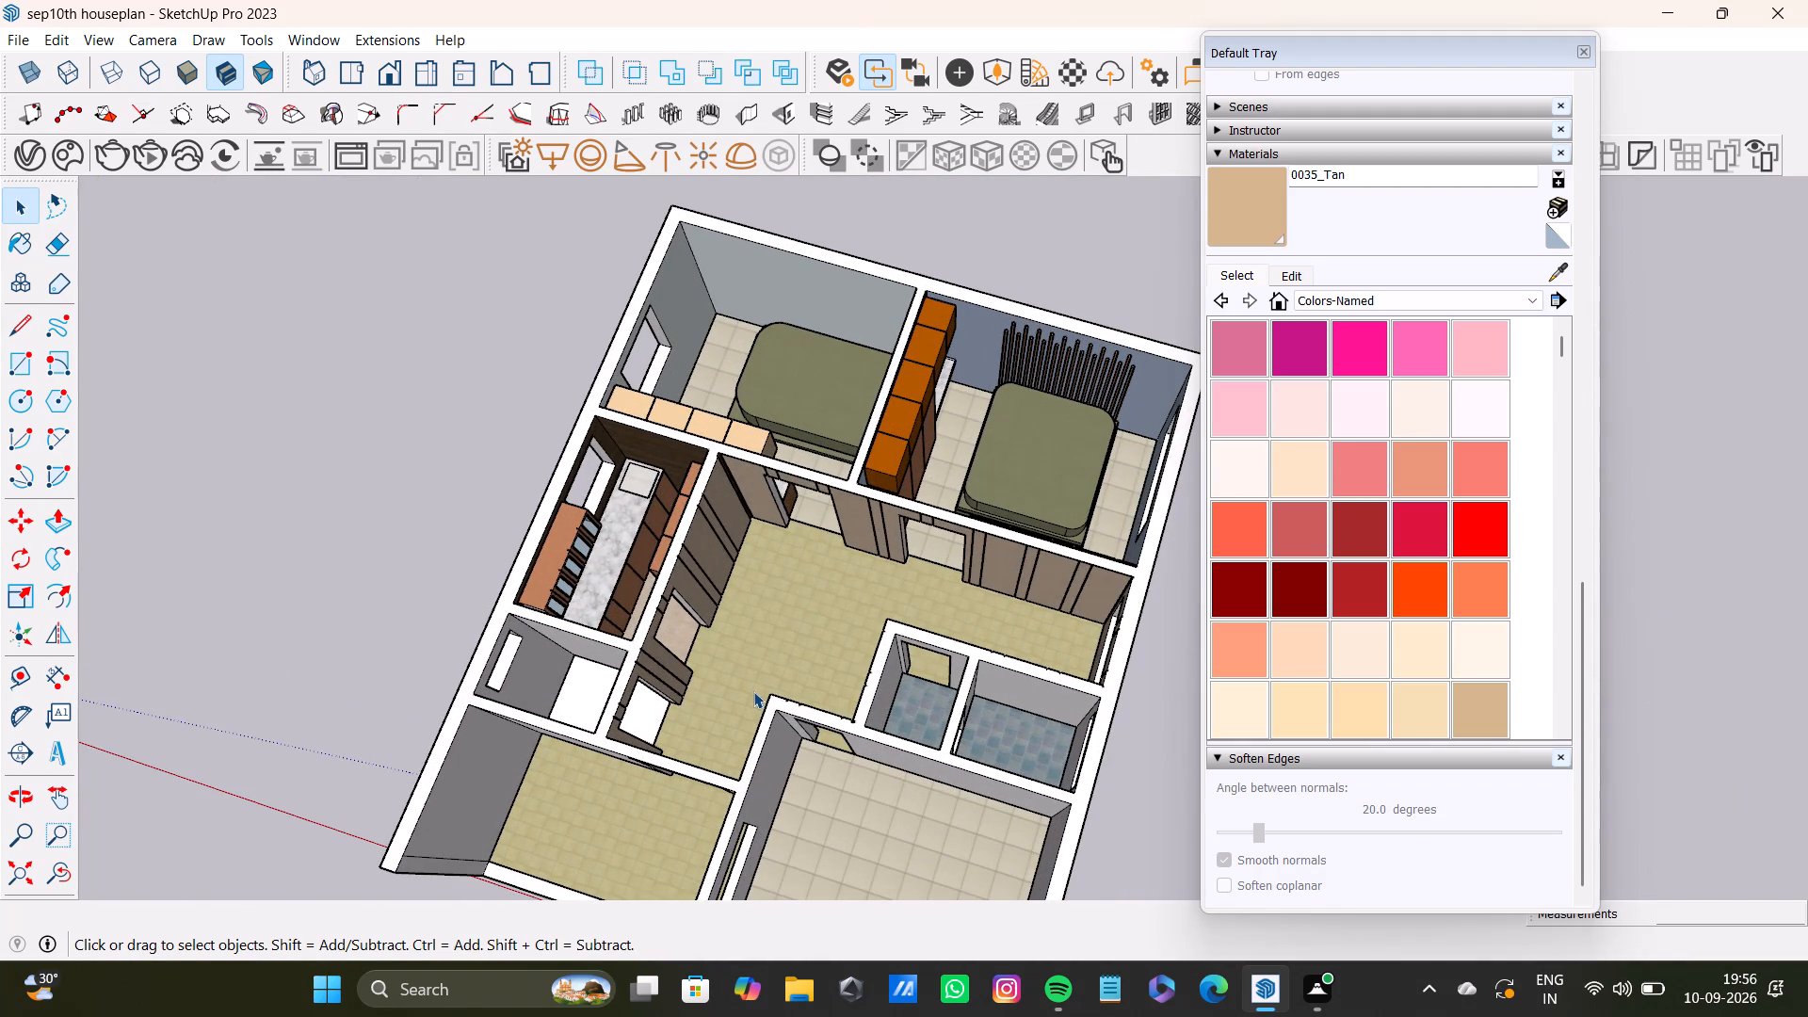
pyautogui.moveTo(794, 669); pyautogui.dragTo(804, 739, button='middle')
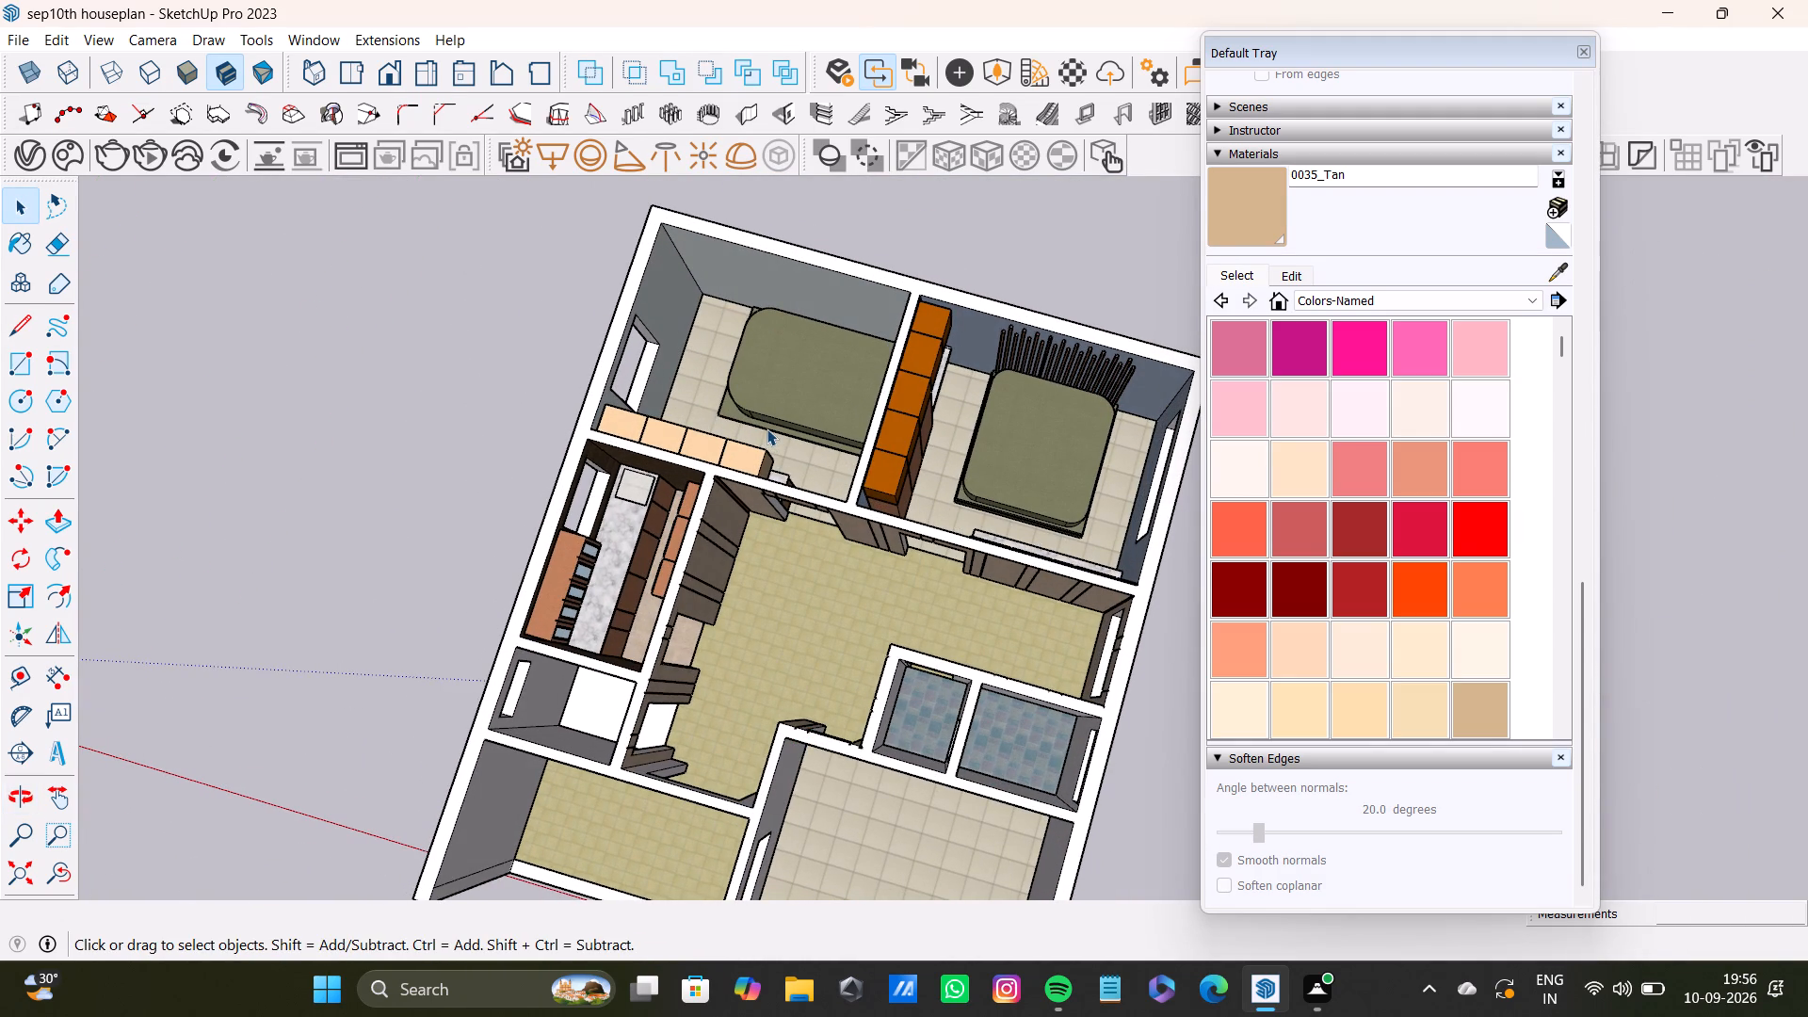
pyautogui.scroll(-8, 814, 418)
pyautogui.click(887, 273)
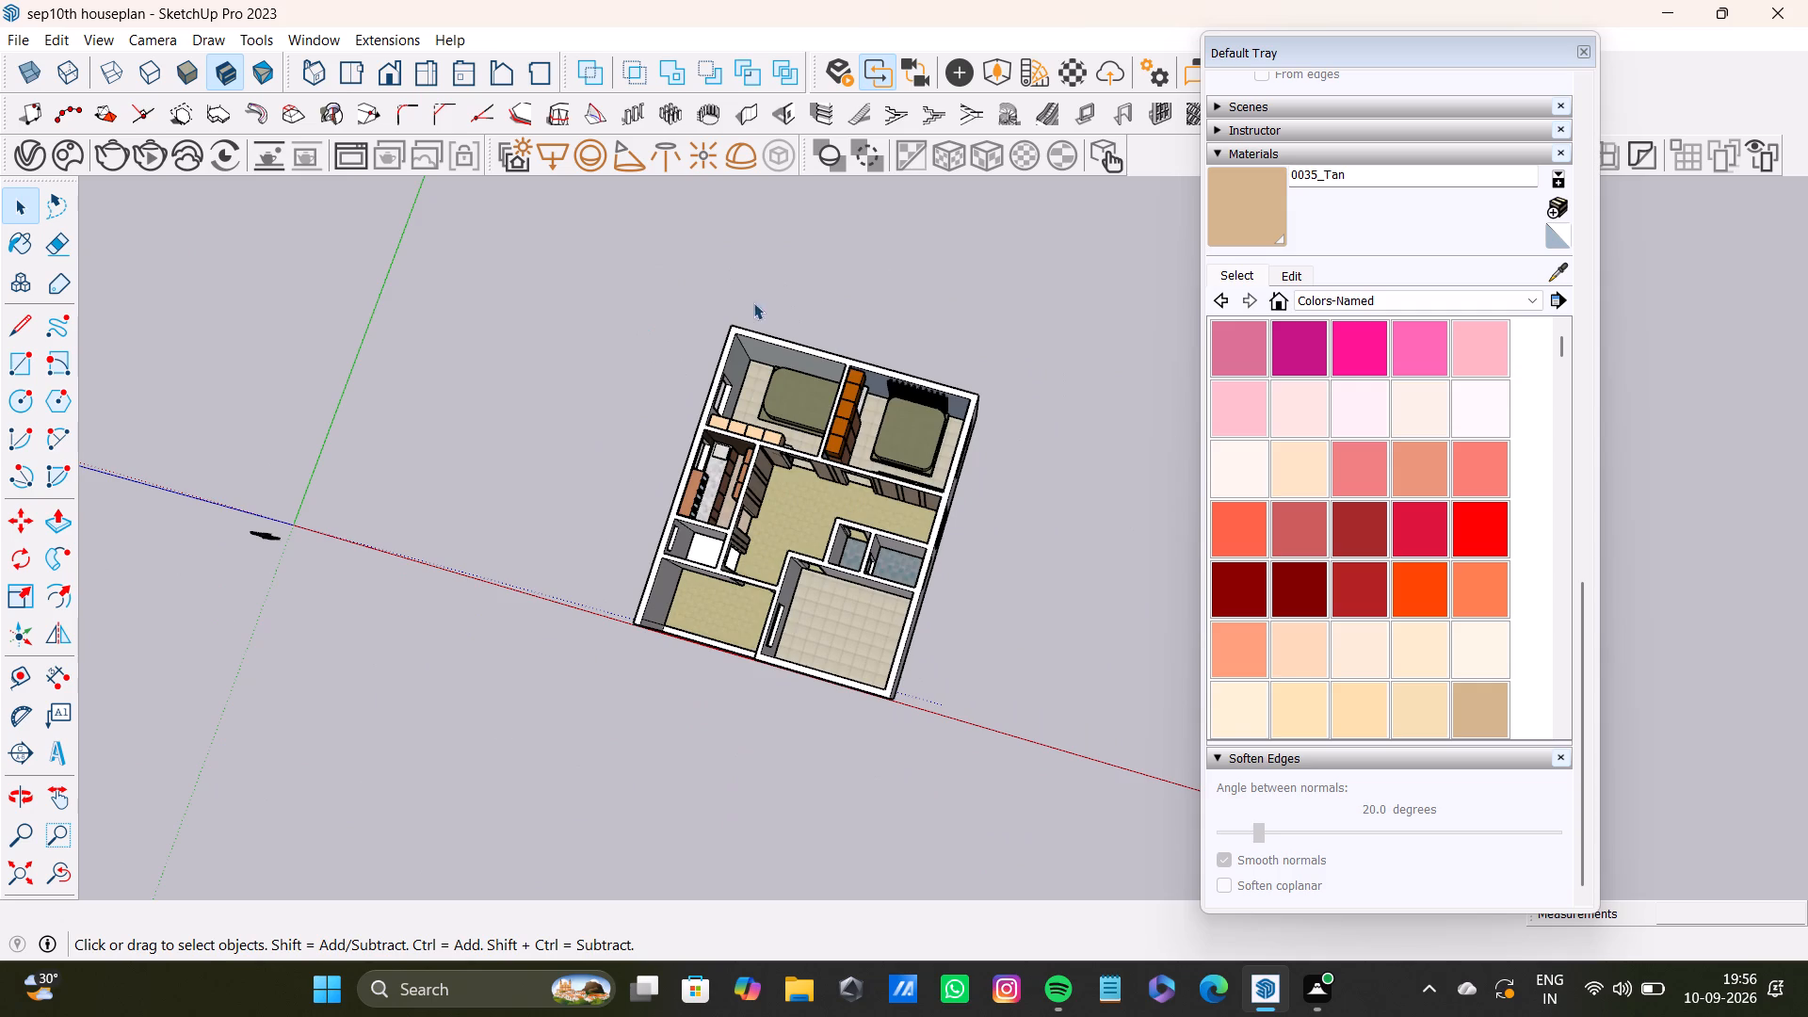
pyautogui.scroll(12, 789, 388)
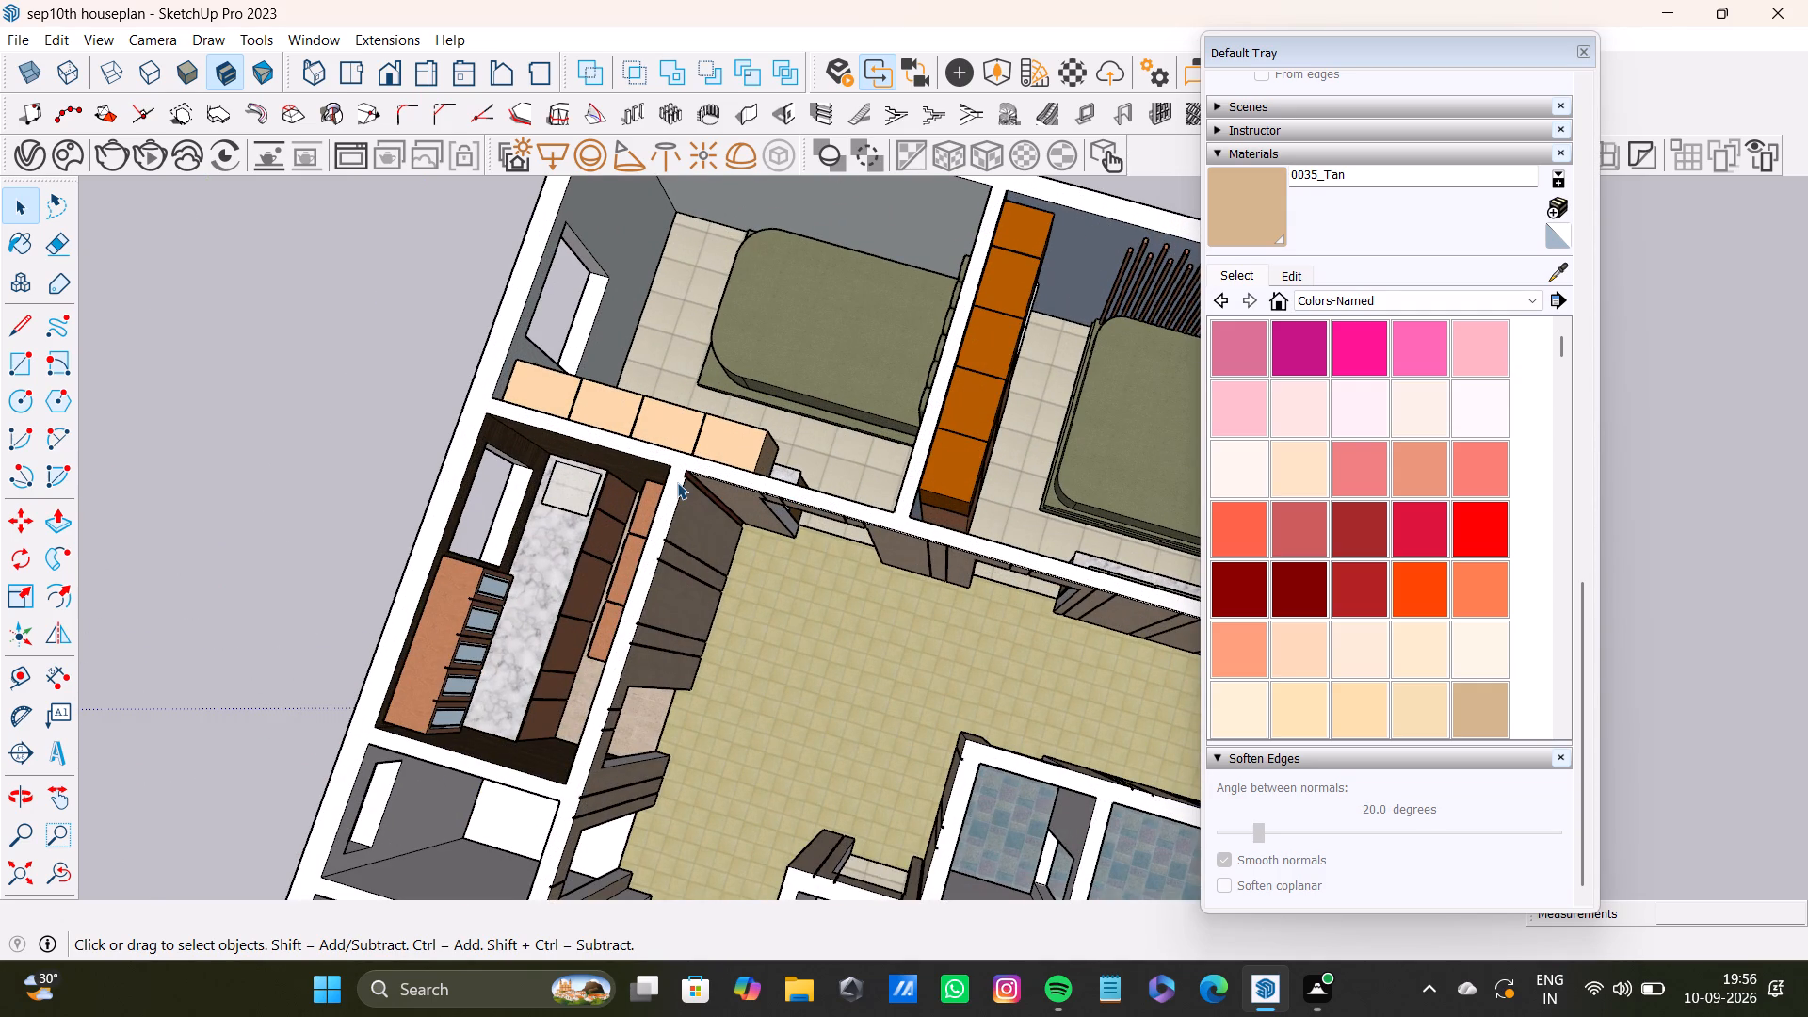
# Examine the hall's wall corner groove beside the kitchen and the surrounding rooms from above.
pyautogui.scroll(-12, 707, 424)
pyautogui.scroll(5, 724, 424)
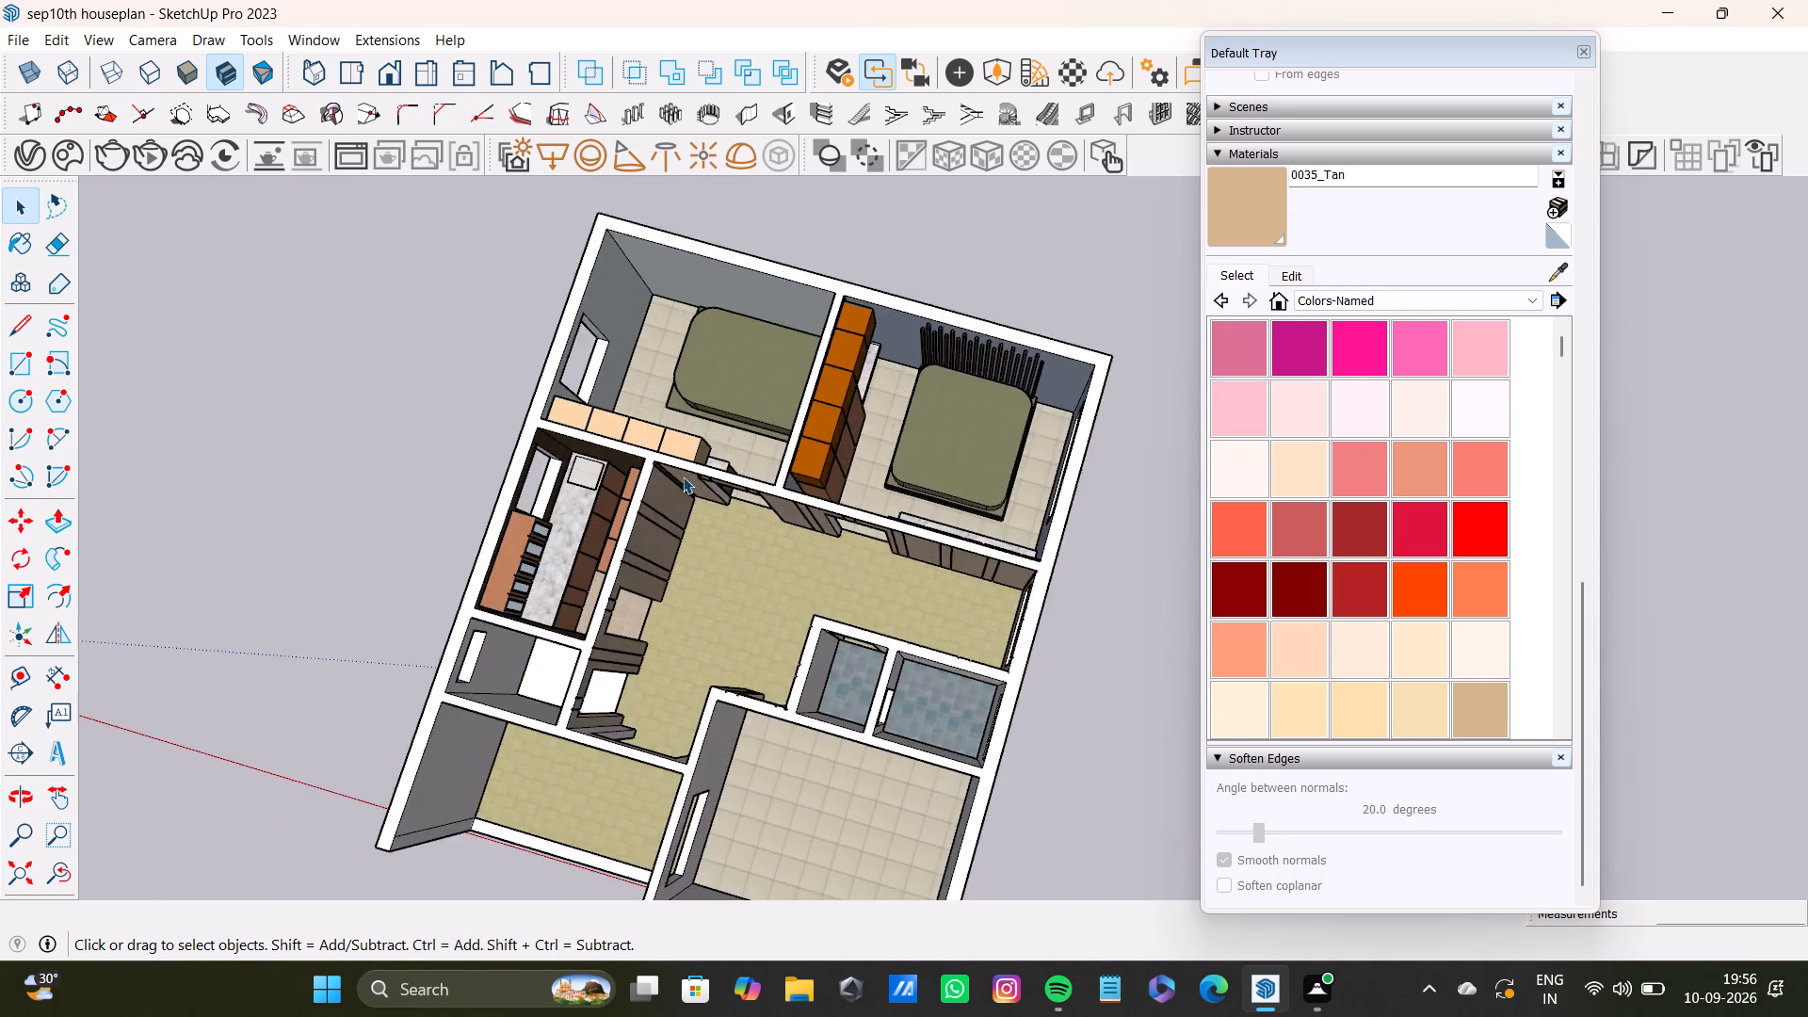
pyautogui.scroll(9, 683, 476)
pyautogui.scroll(16, 617, 391)
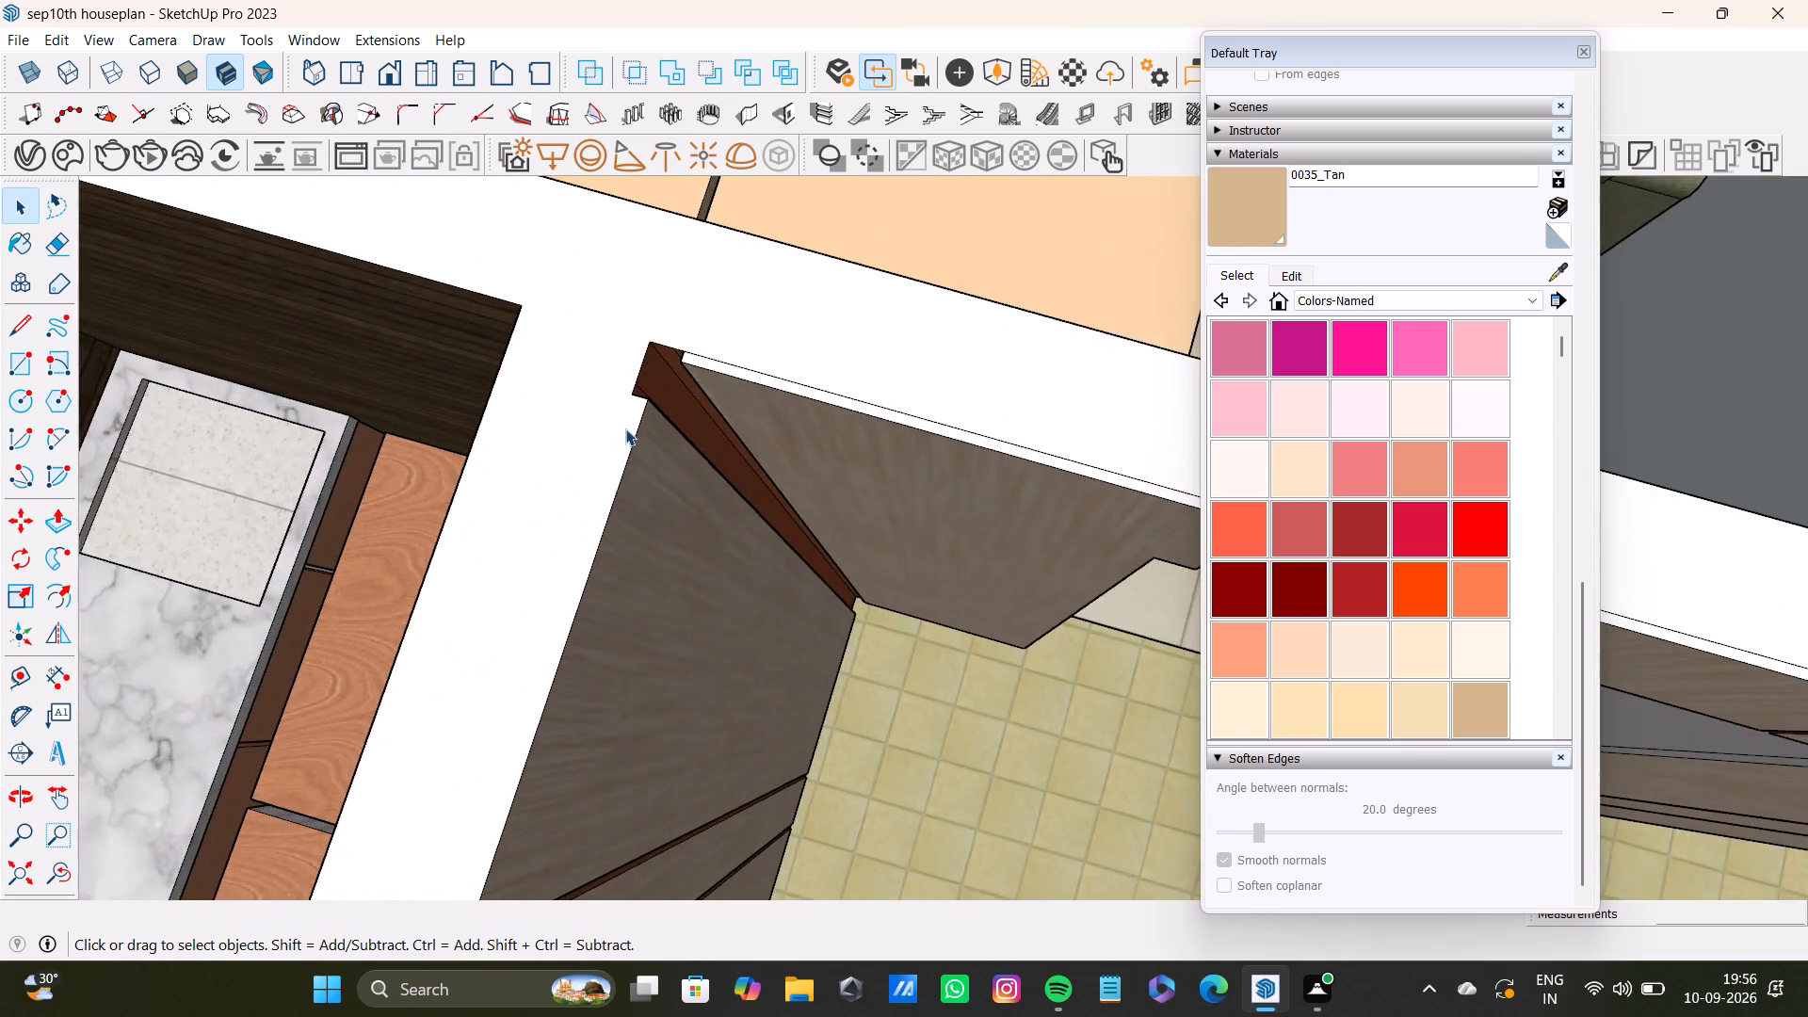
pyautogui.scroll(-20, 625, 428)
pyautogui.scroll(-11, 625, 428)
pyautogui.moveTo(789, 603); pyautogui.dragTo(834, 492, button='middle')
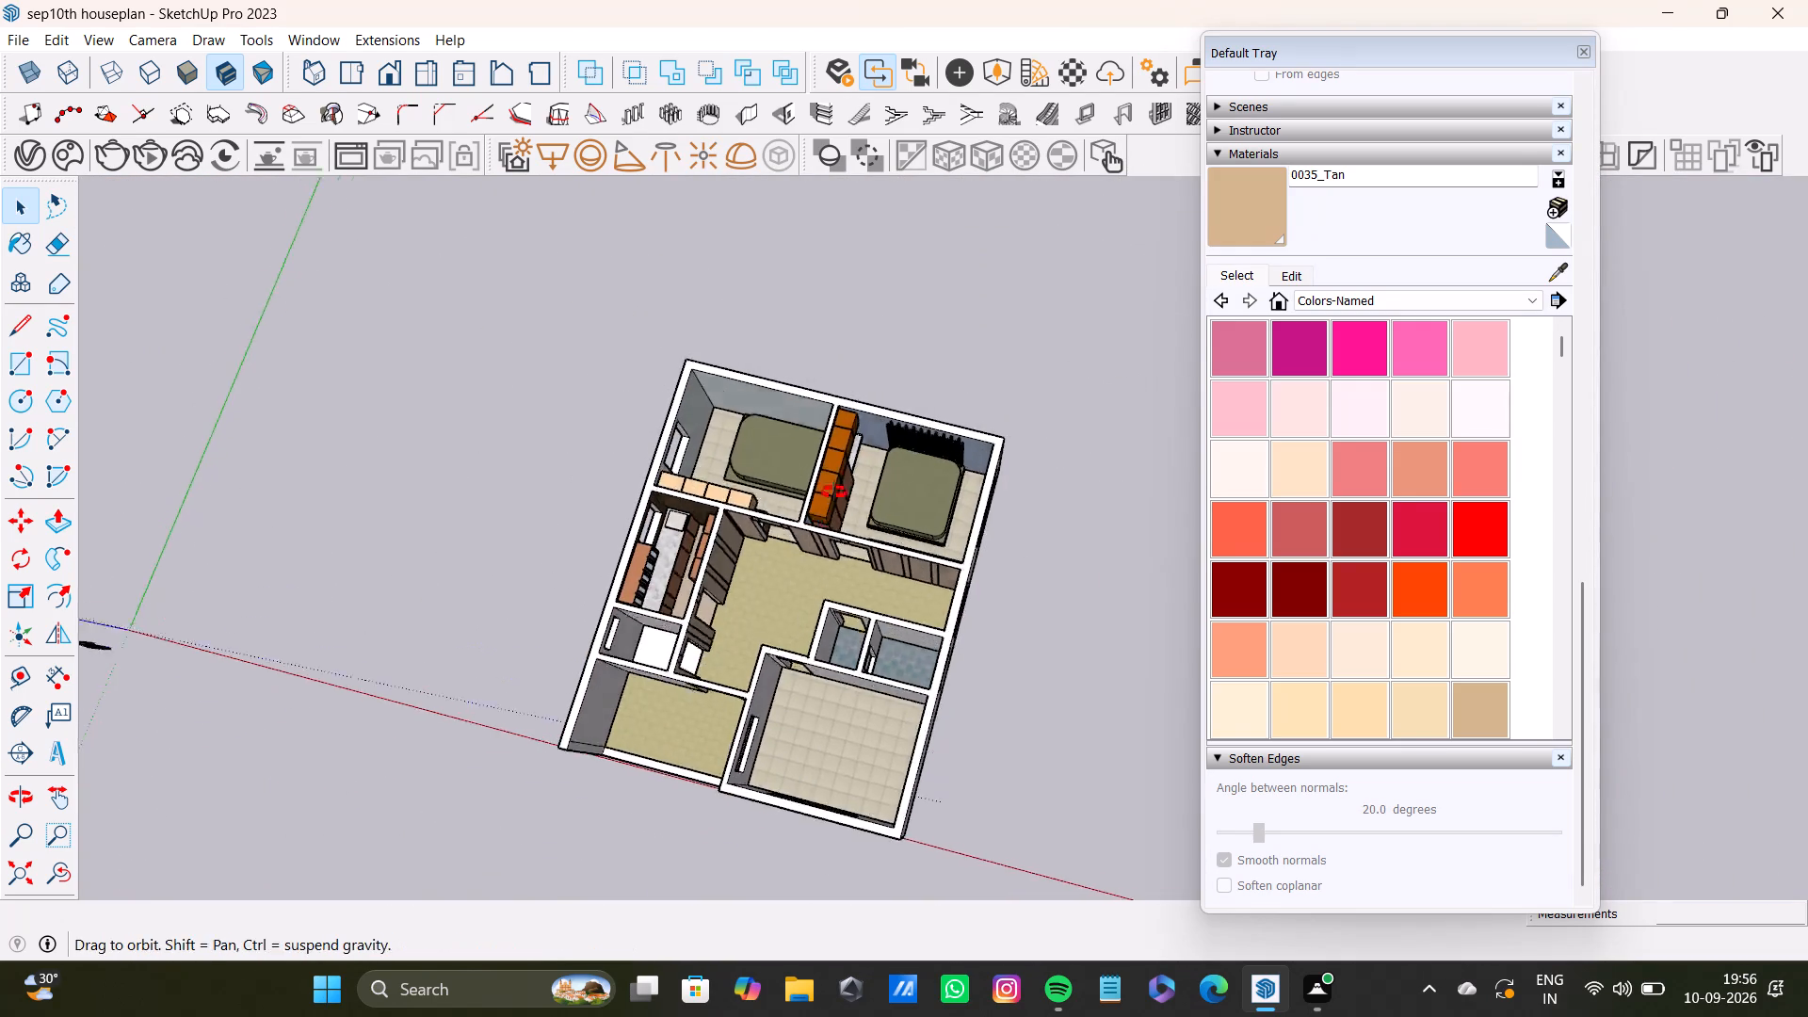
pyautogui.moveTo(834, 492); pyautogui.dragTo(850, 471, button='middle')
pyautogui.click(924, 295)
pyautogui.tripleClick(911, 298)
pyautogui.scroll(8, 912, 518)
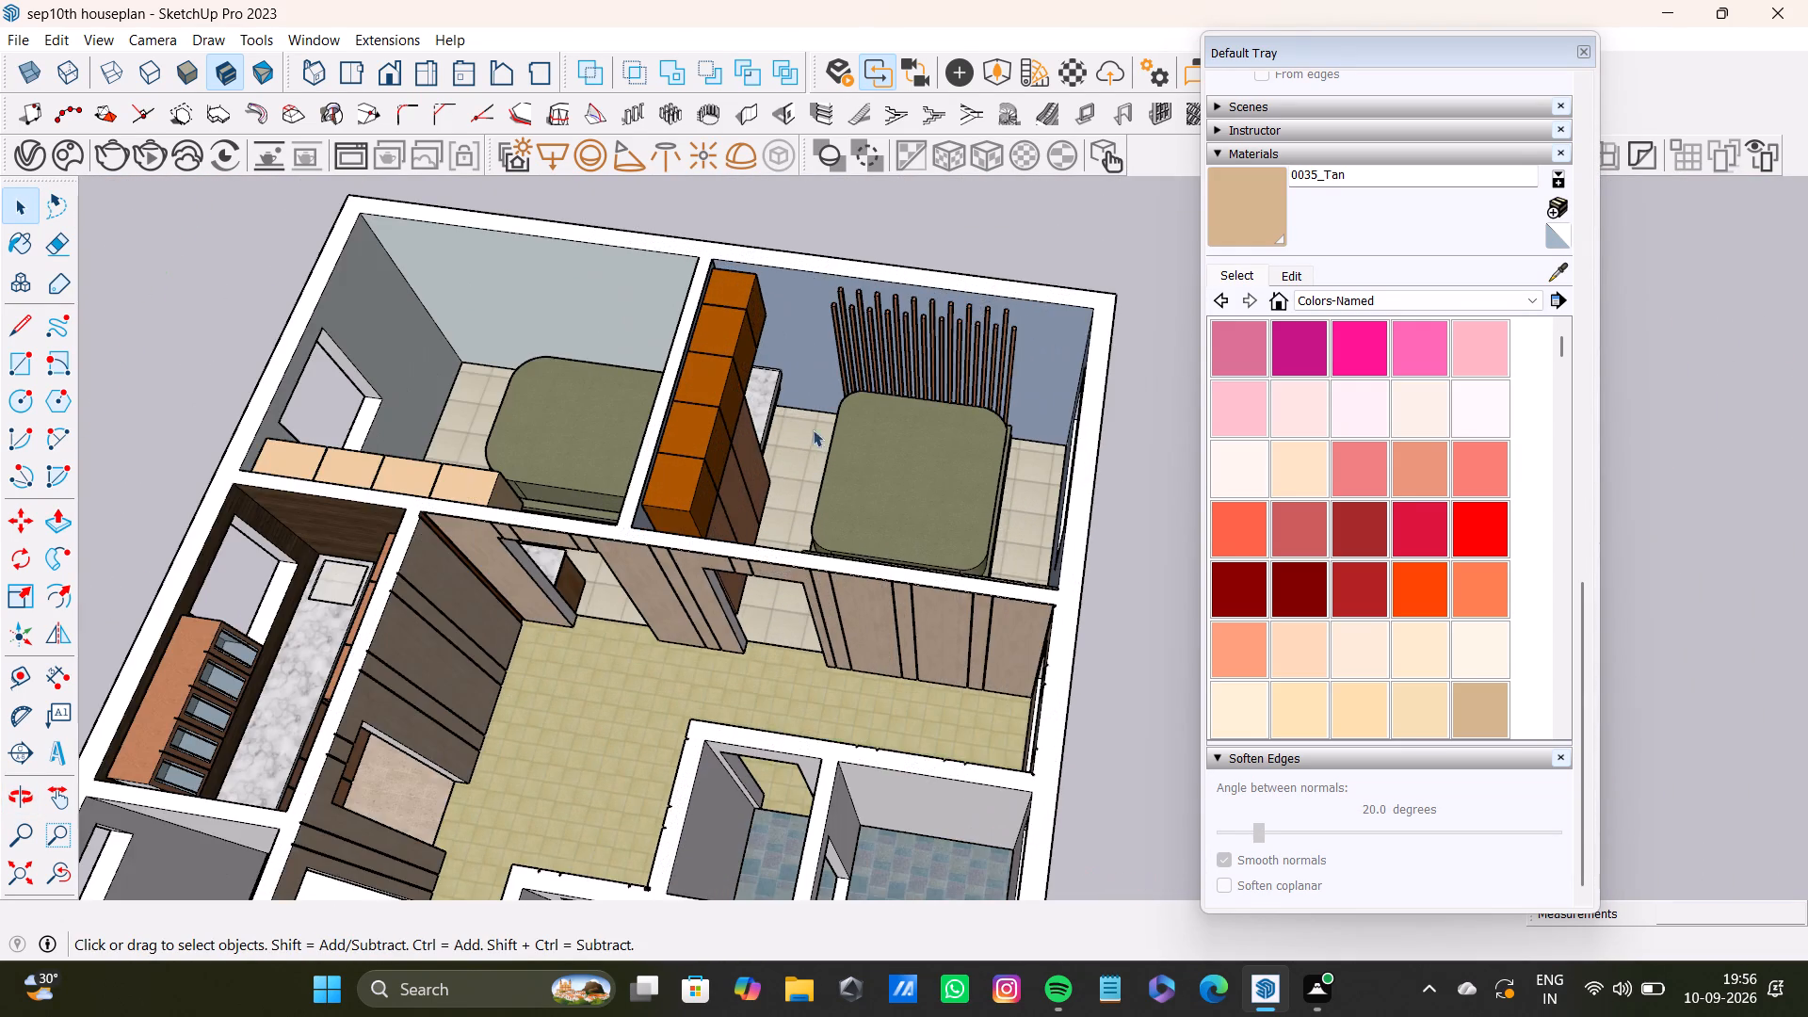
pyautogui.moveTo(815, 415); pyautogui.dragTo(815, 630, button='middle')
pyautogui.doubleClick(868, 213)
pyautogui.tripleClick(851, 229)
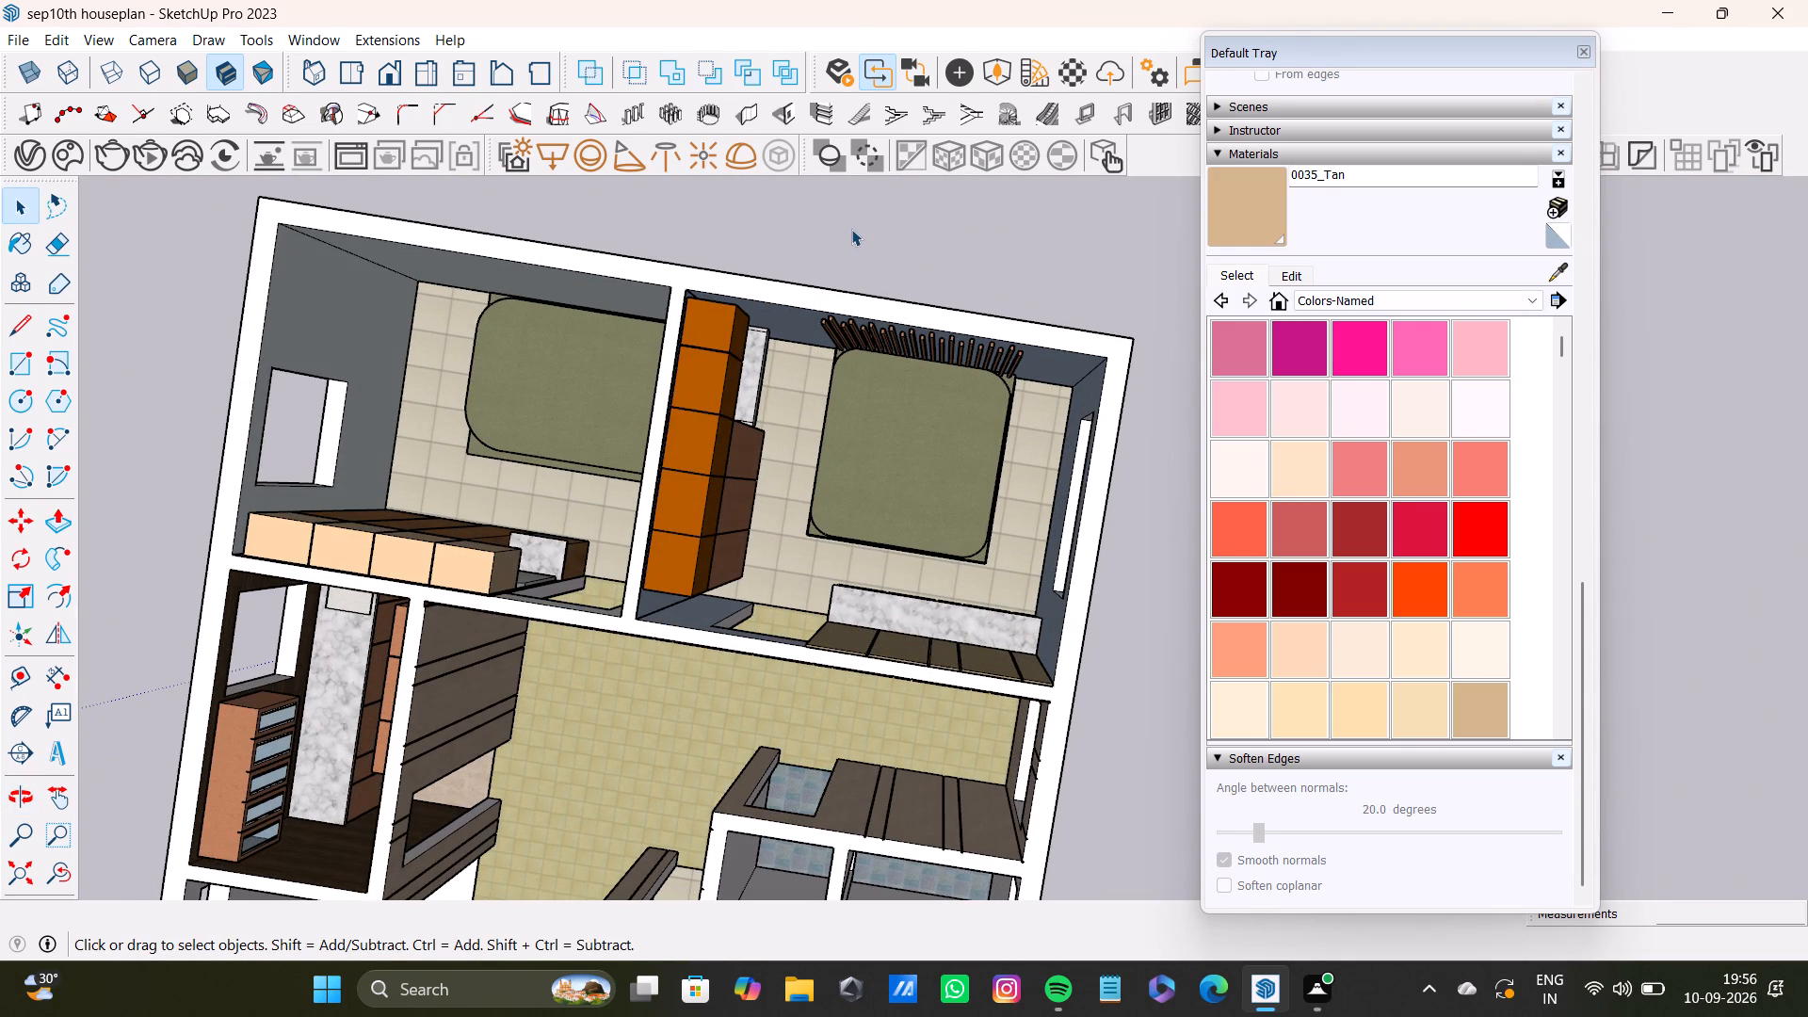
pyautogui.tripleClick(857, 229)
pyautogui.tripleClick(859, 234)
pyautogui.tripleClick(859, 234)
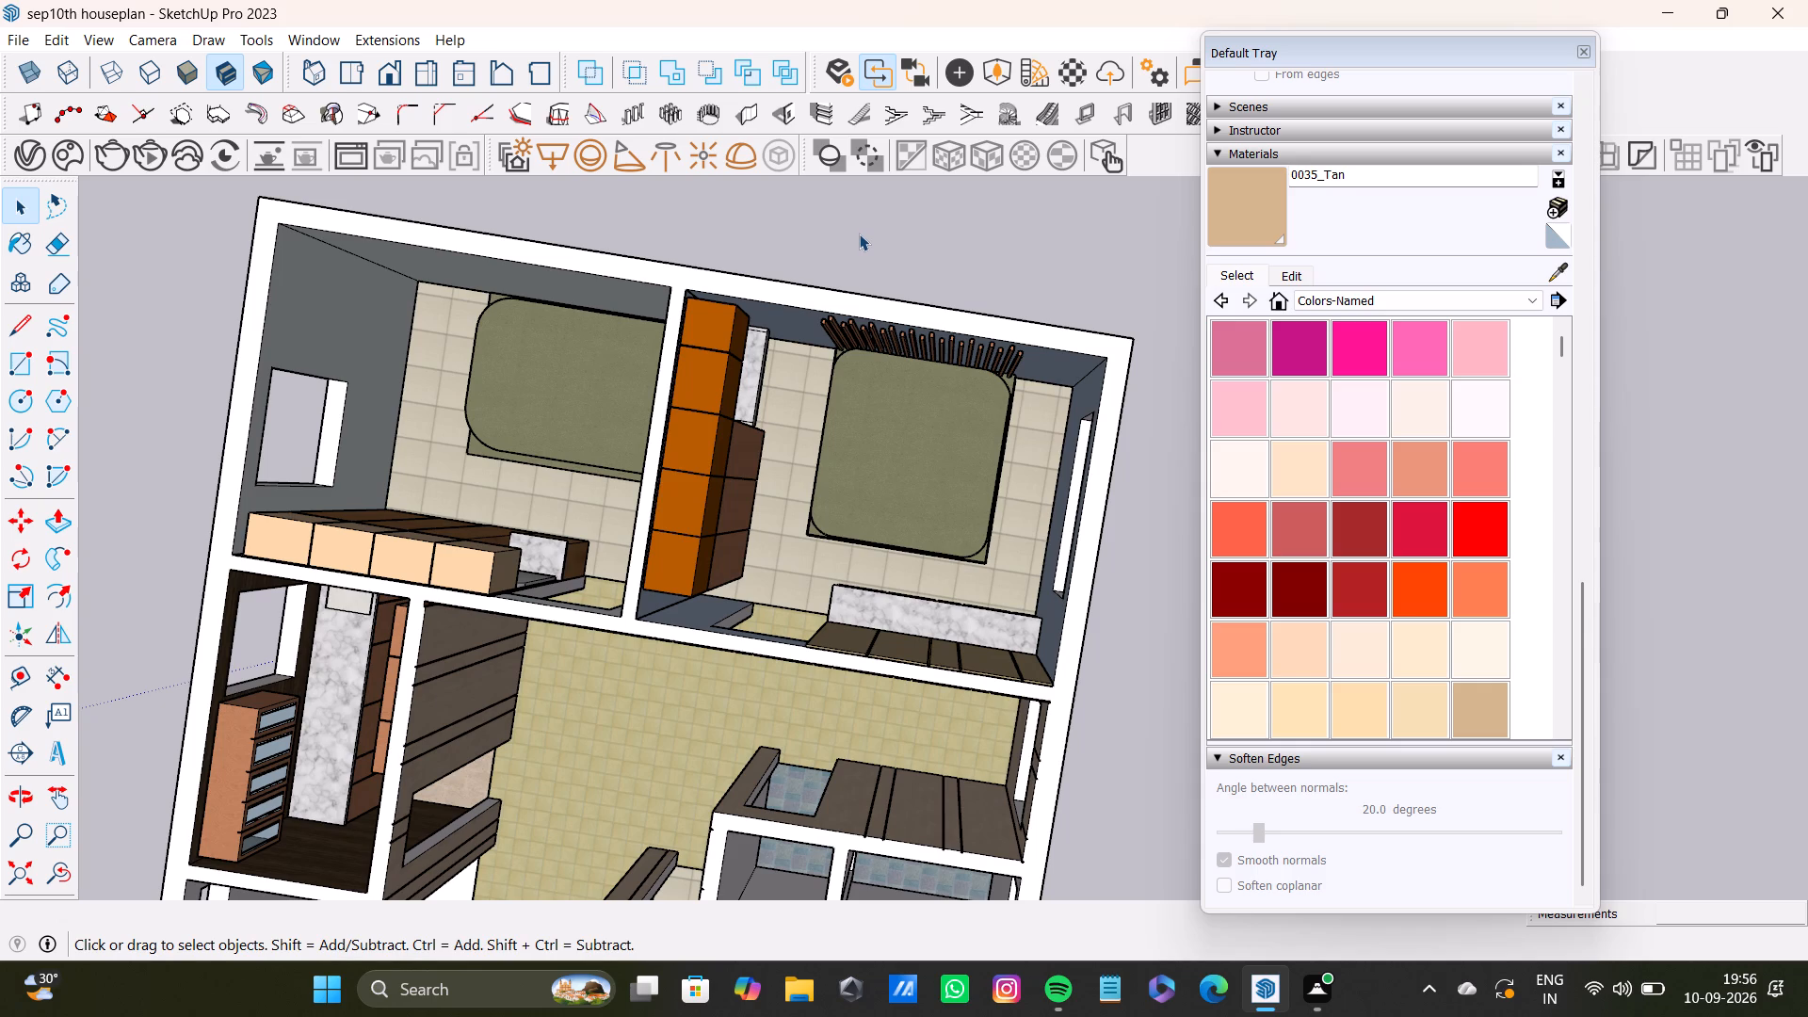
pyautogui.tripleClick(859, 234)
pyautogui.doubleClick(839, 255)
# Examine the kitchen's wood-plank walls, marble counter and wood-grain cabinets from several angles.
pyautogui.scroll(-14, 833, 301)
pyautogui.moveTo(904, 478); pyautogui.dragTo(628, 315, button='middle')
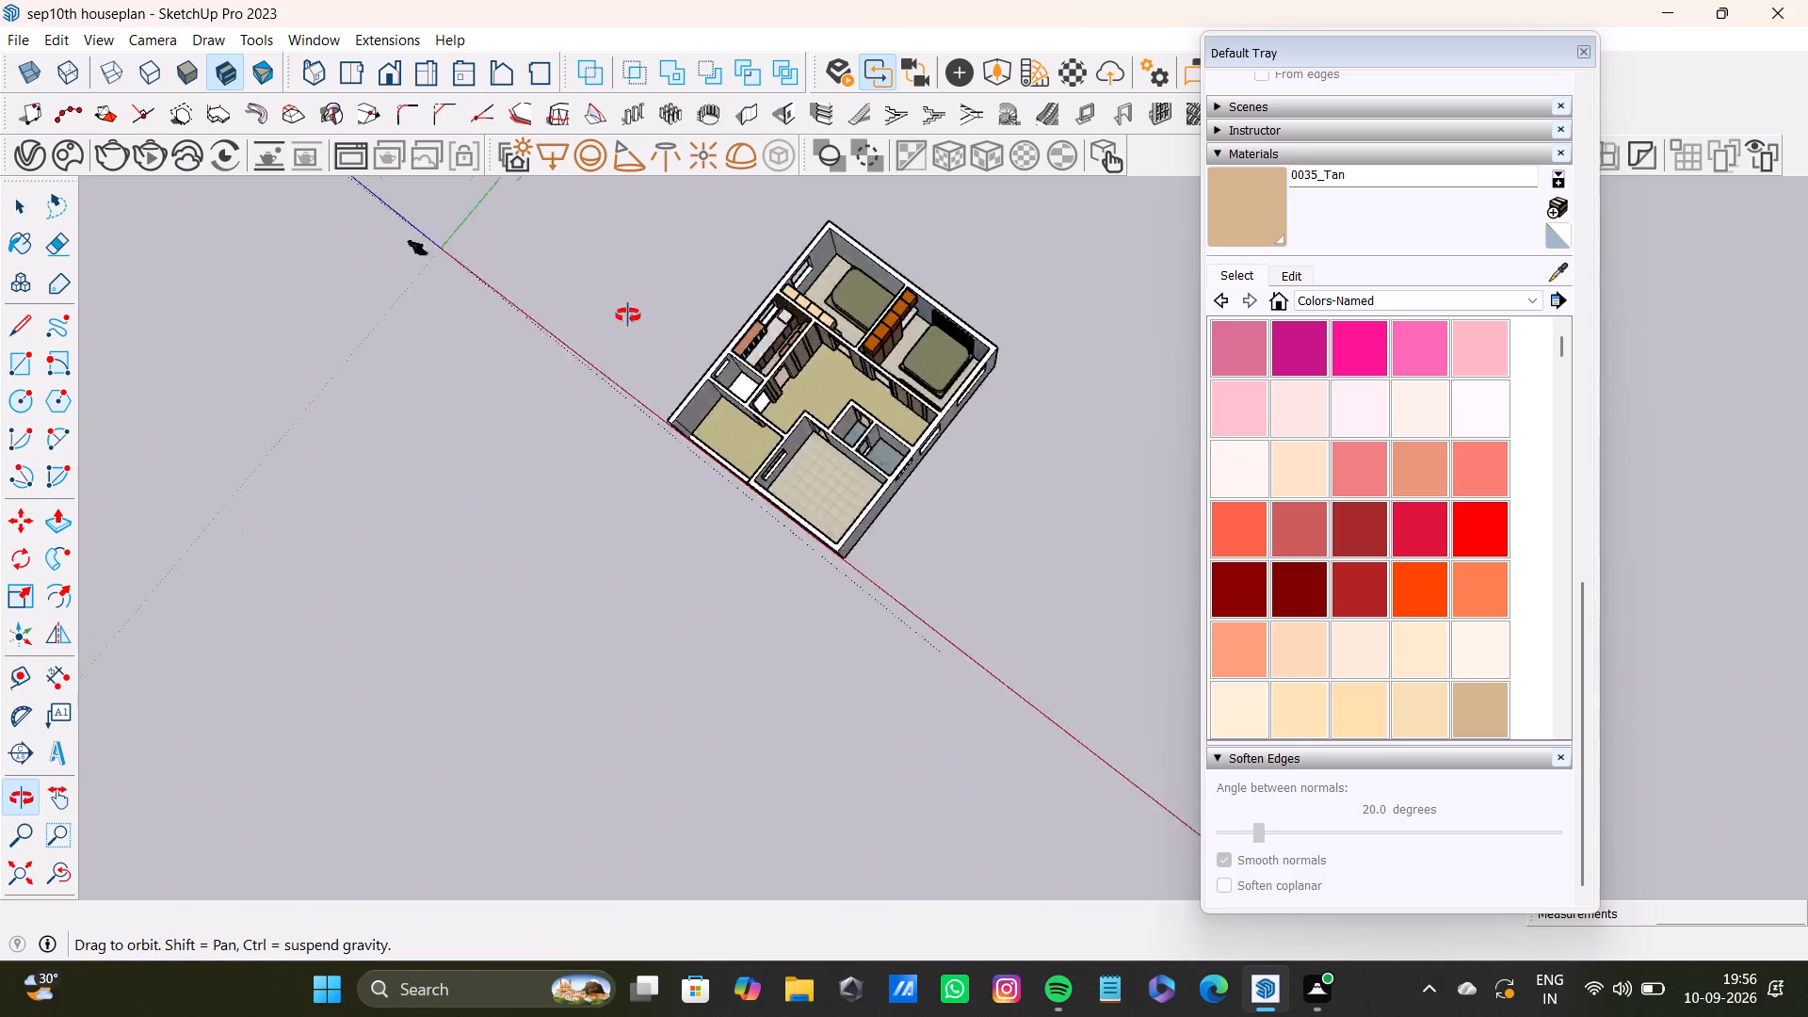
pyautogui.moveTo(628, 315); pyautogui.dragTo(608, 190, button='middle')
pyautogui.scroll(12, 768, 308)
pyautogui.moveTo(937, 447); pyautogui.dragTo(550, 81, button='middle')
pyautogui.scroll(4, 920, 286)
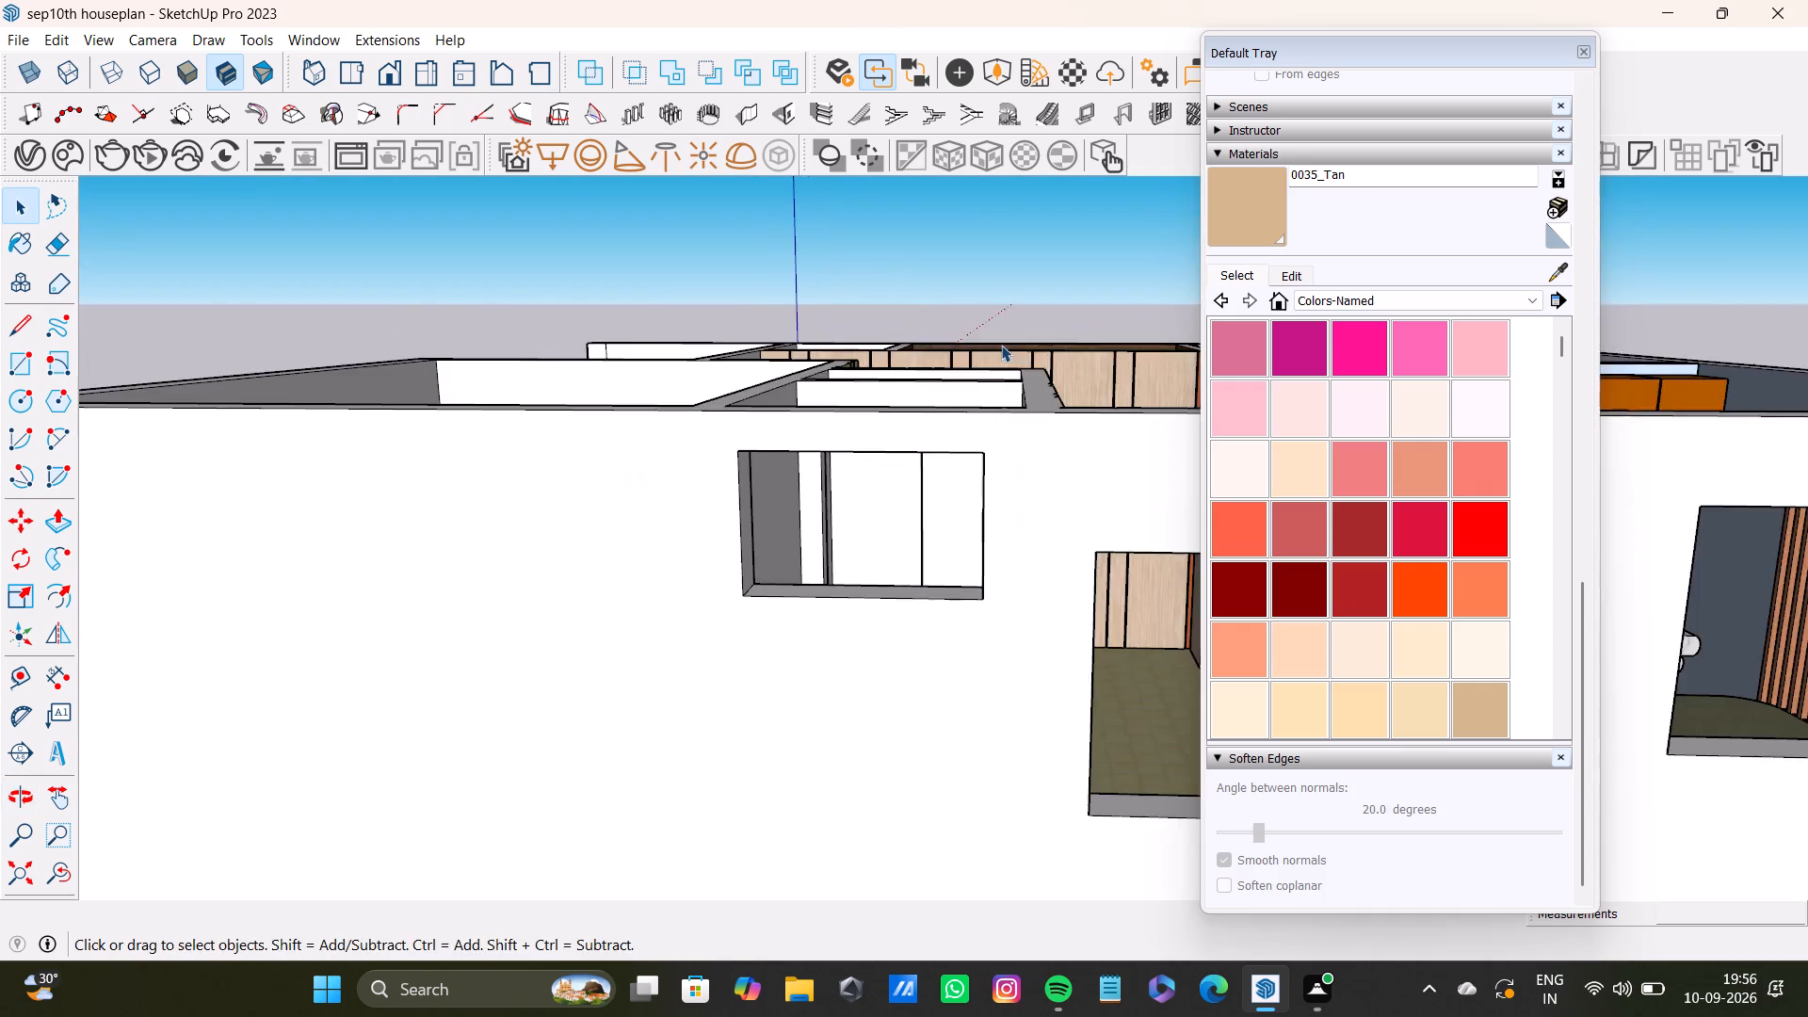
pyautogui.moveTo(1001, 346); pyautogui.dragTo(893, 628, button='middle')
pyautogui.scroll(1, 890, 627)
pyautogui.scroll(-10, 884, 575)
pyautogui.moveTo(893, 556); pyautogui.dragTo(1212, 505, button='middle')
pyautogui.moveTo(905, 534); pyautogui.dragTo(1302, 565, button='middle')
pyautogui.scroll(20, 722, 488)
pyautogui.scroll(1, 722, 488)
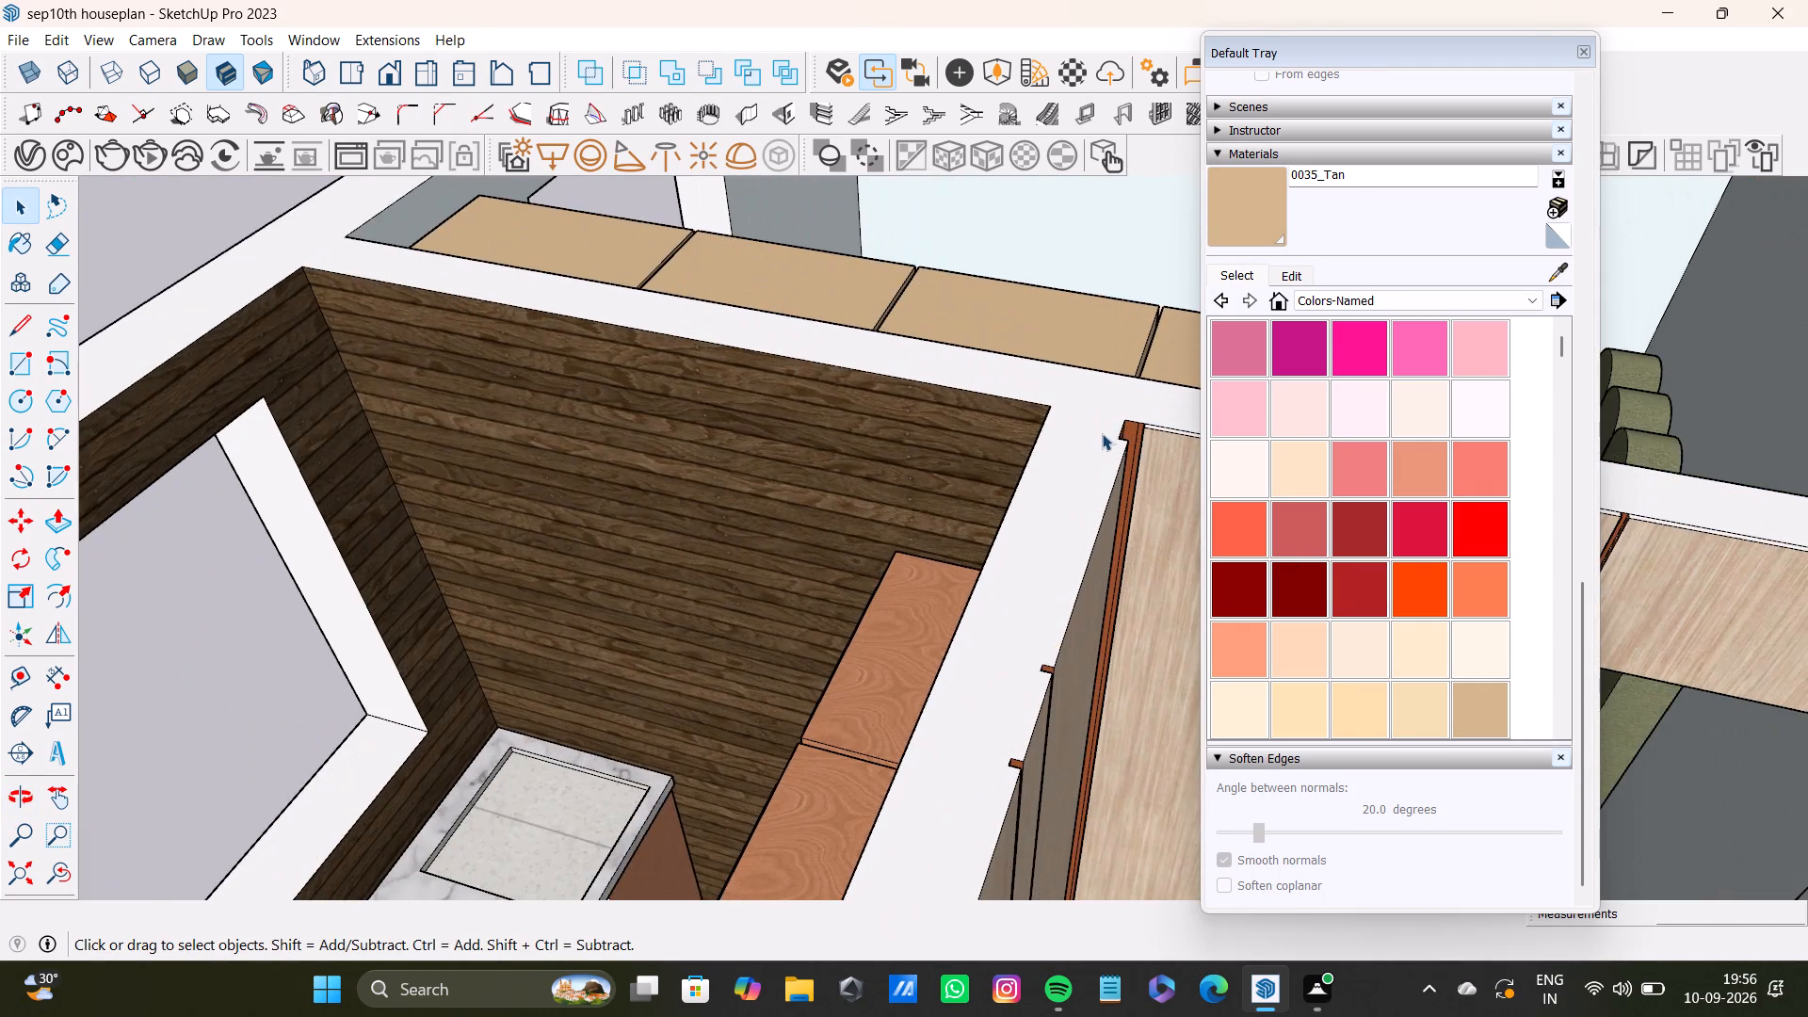
pyautogui.scroll(-20, 1078, 458)
pyautogui.scroll(-10, 1078, 458)
pyautogui.scroll(20, 1004, 527)
pyautogui.scroll(-9, 917, 545)
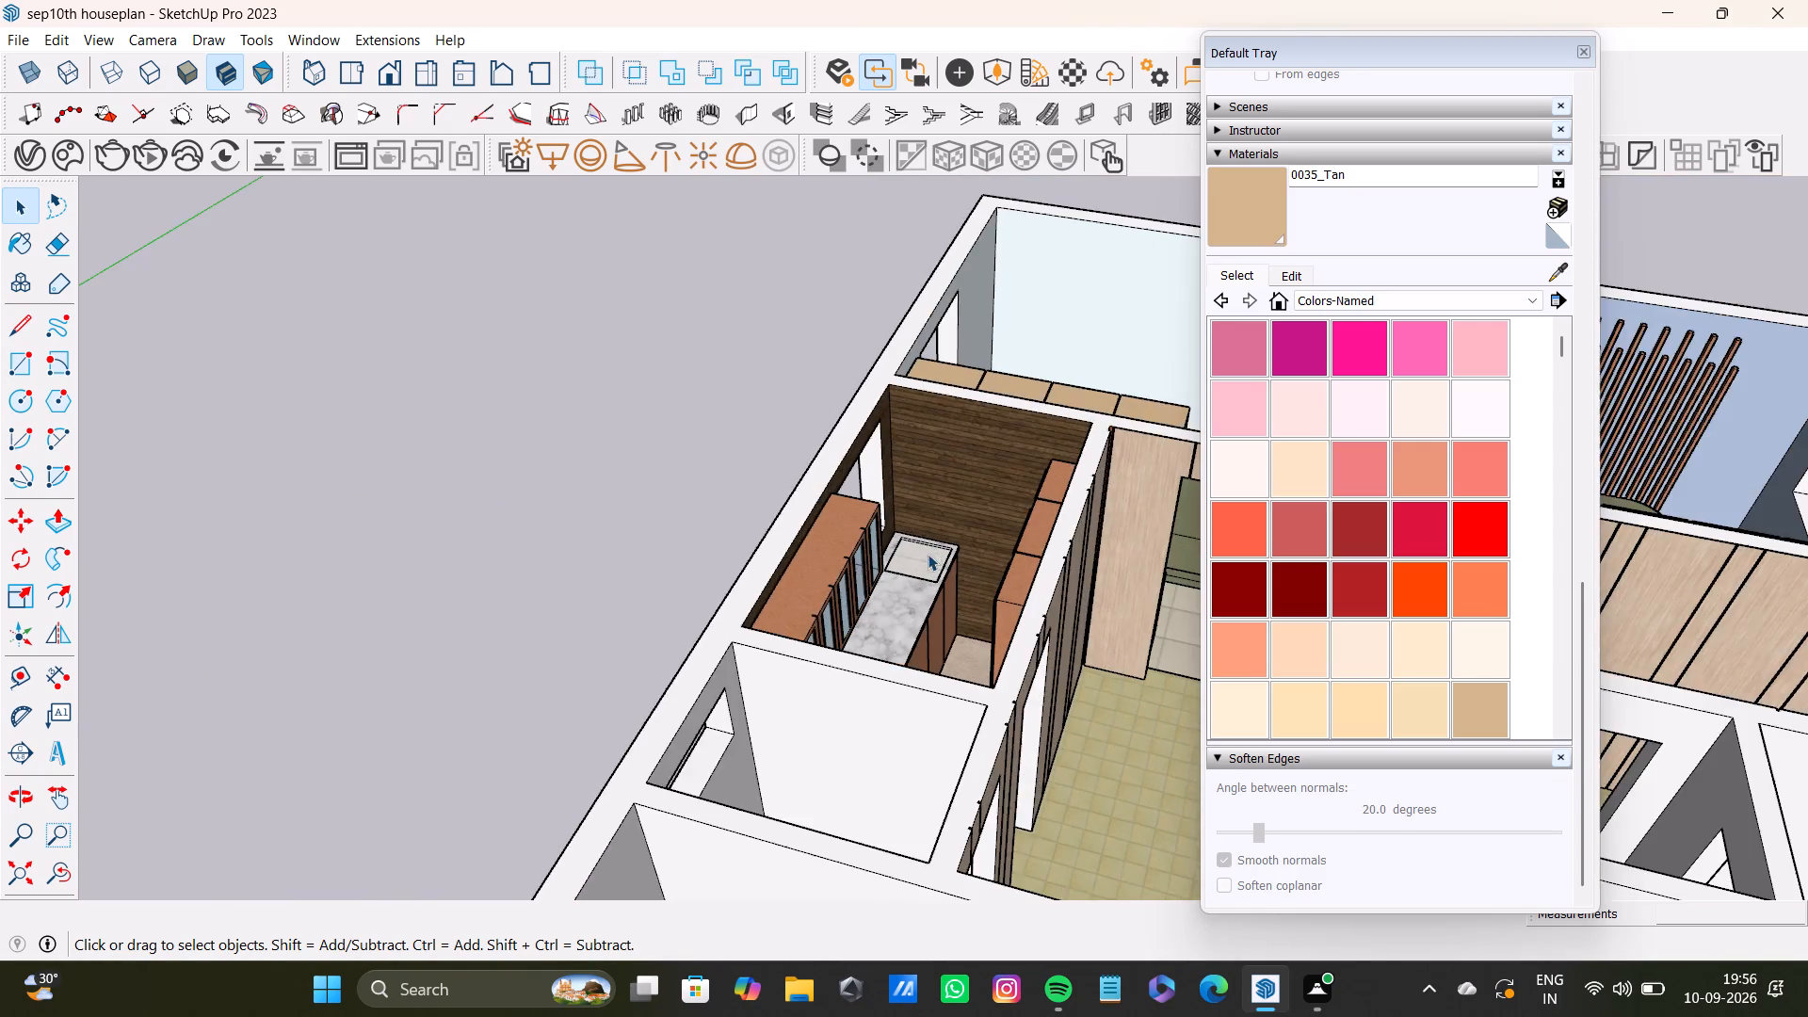
pyautogui.moveTo(917, 573); pyautogui.dragTo(1324, 572, button='middle')
pyautogui.scroll(-1, 1328, 570)
pyautogui.scroll(19, 1239, 541)
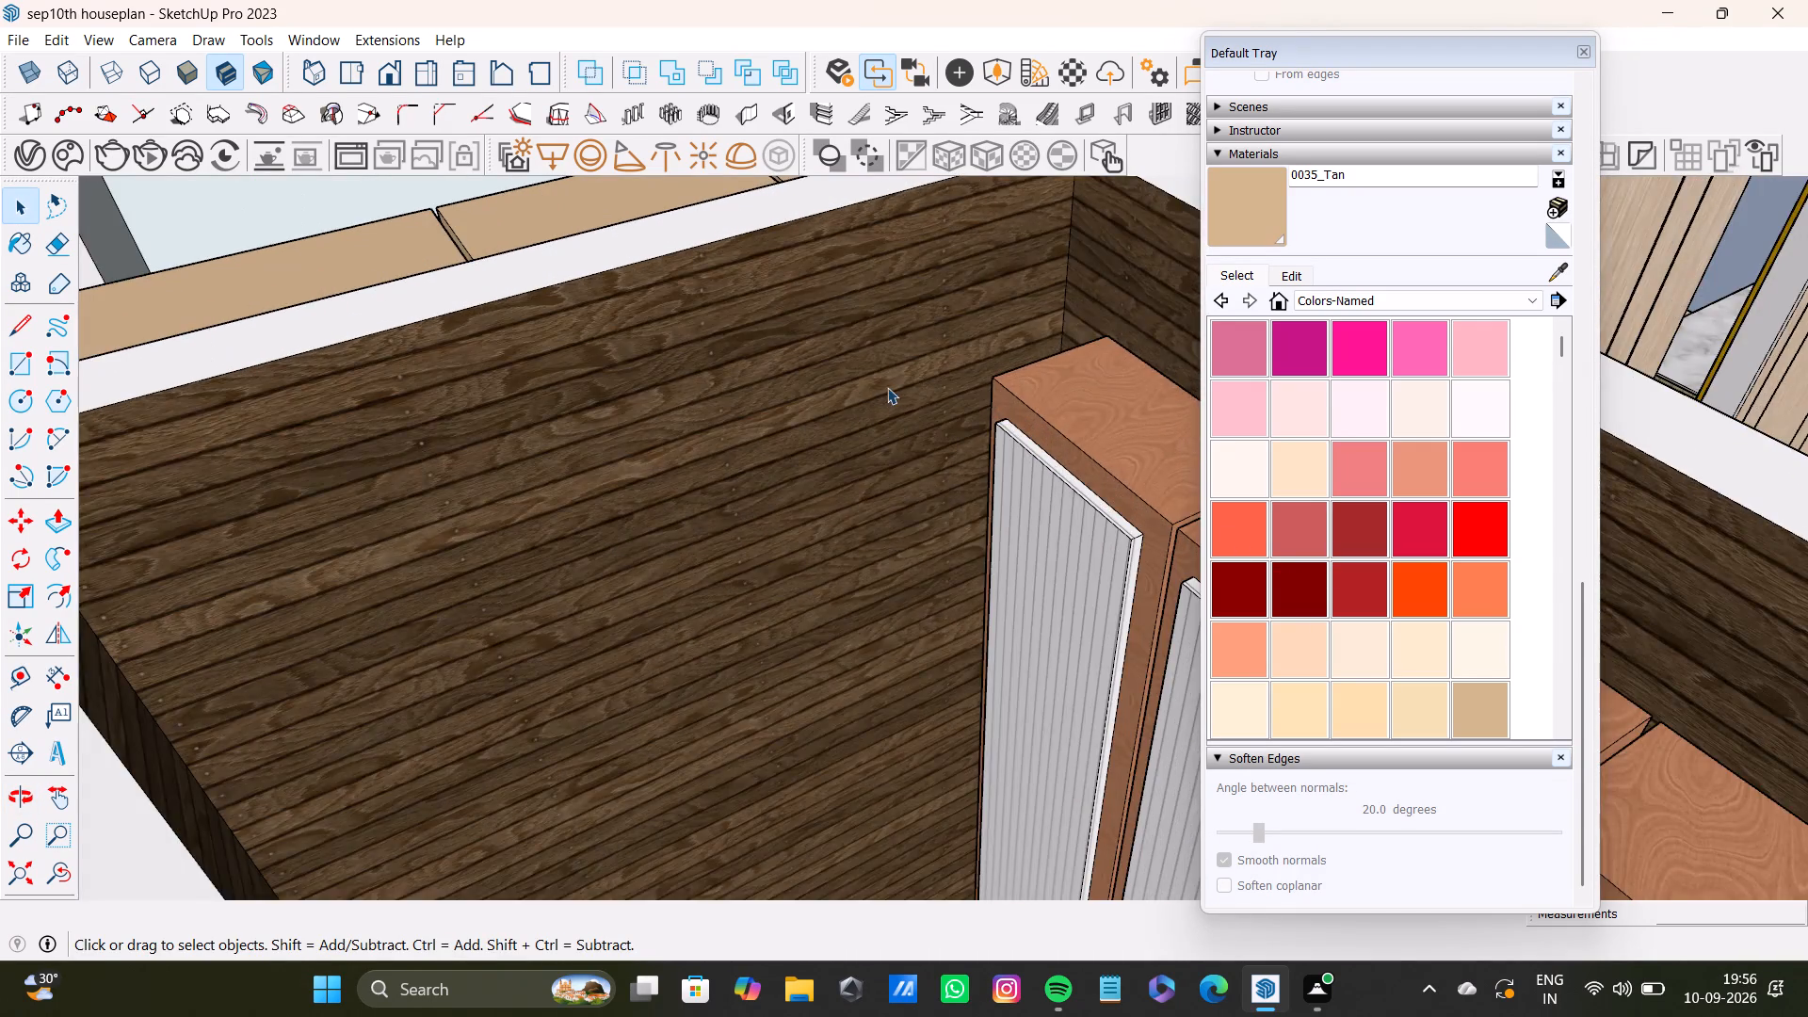
pyautogui.scroll(-15, 881, 389)
pyautogui.moveTo(896, 405); pyautogui.dragTo(464, 453, button='middle')
pyautogui.scroll(-7, 576, 394)
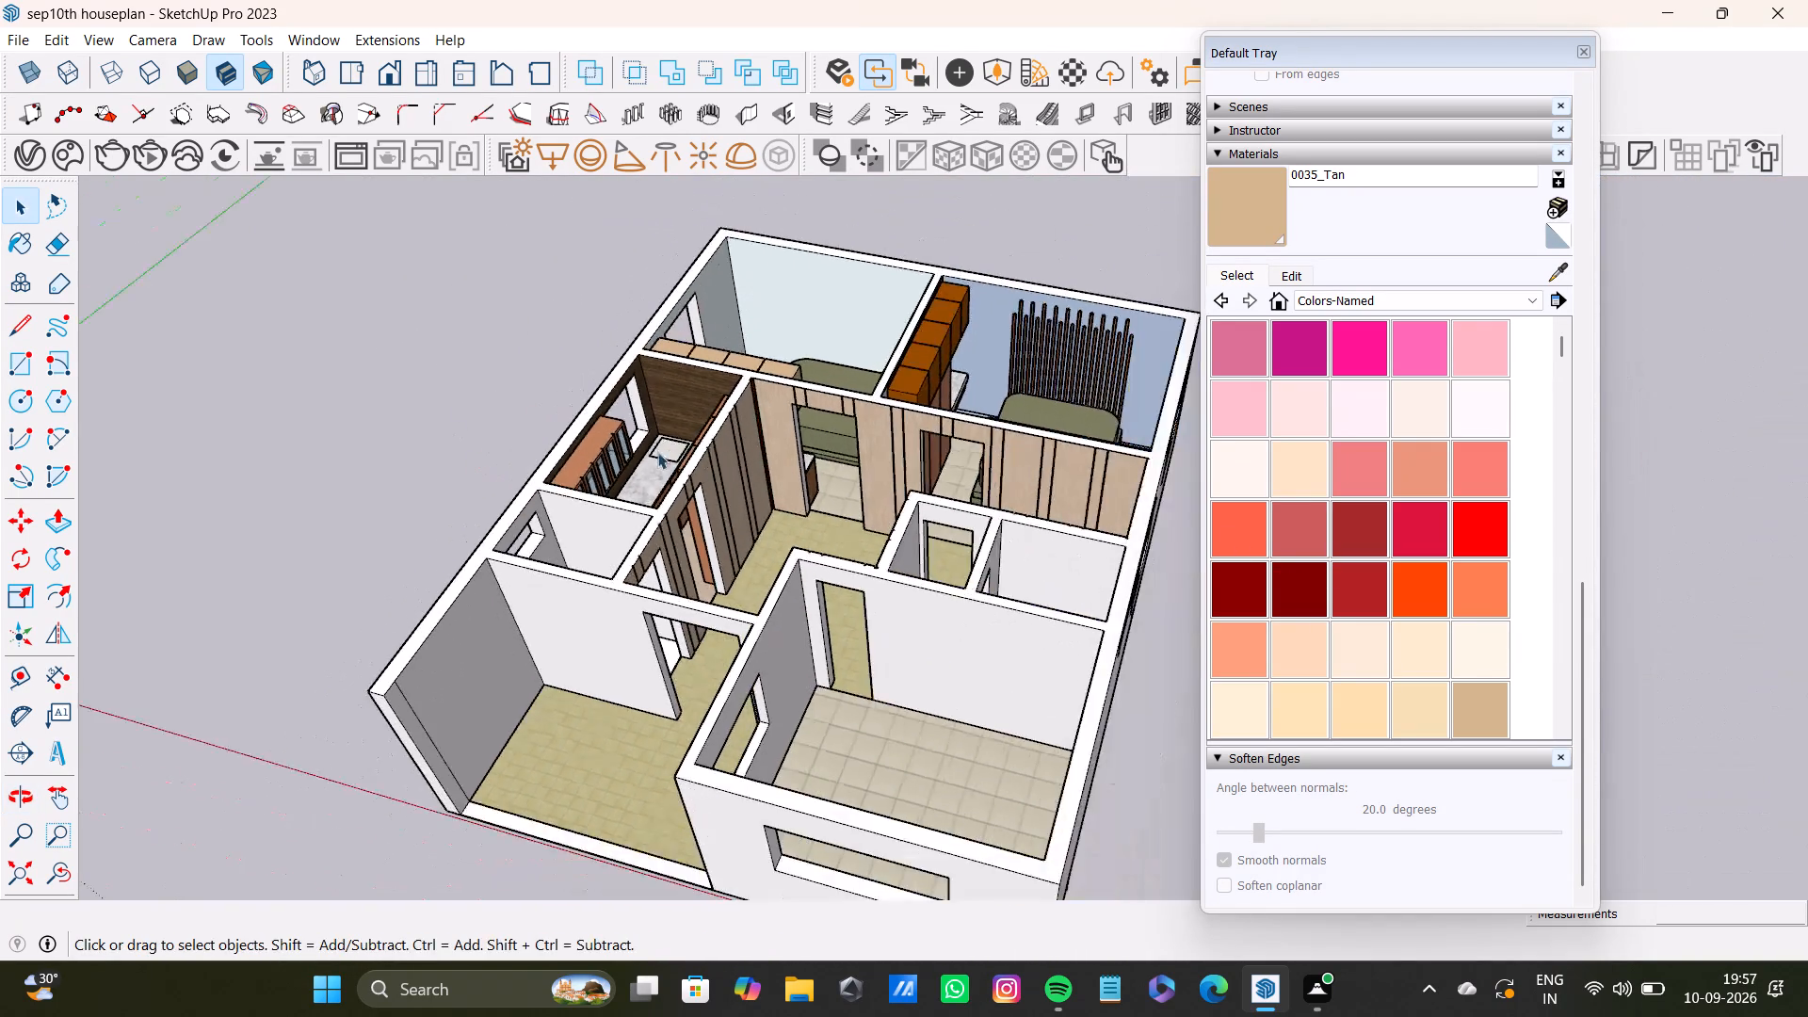
# Examine the hall, kitchen and both bedrooms from above and from the bedroom side of the house.
pyautogui.moveTo(710, 440); pyautogui.dragTo(432, 496, button='middle')
pyautogui.scroll(12, 738, 320)
pyautogui.moveTo(824, 316); pyautogui.dragTo(637, 369, button='middle')
pyautogui.scroll(-8, 696, 343)
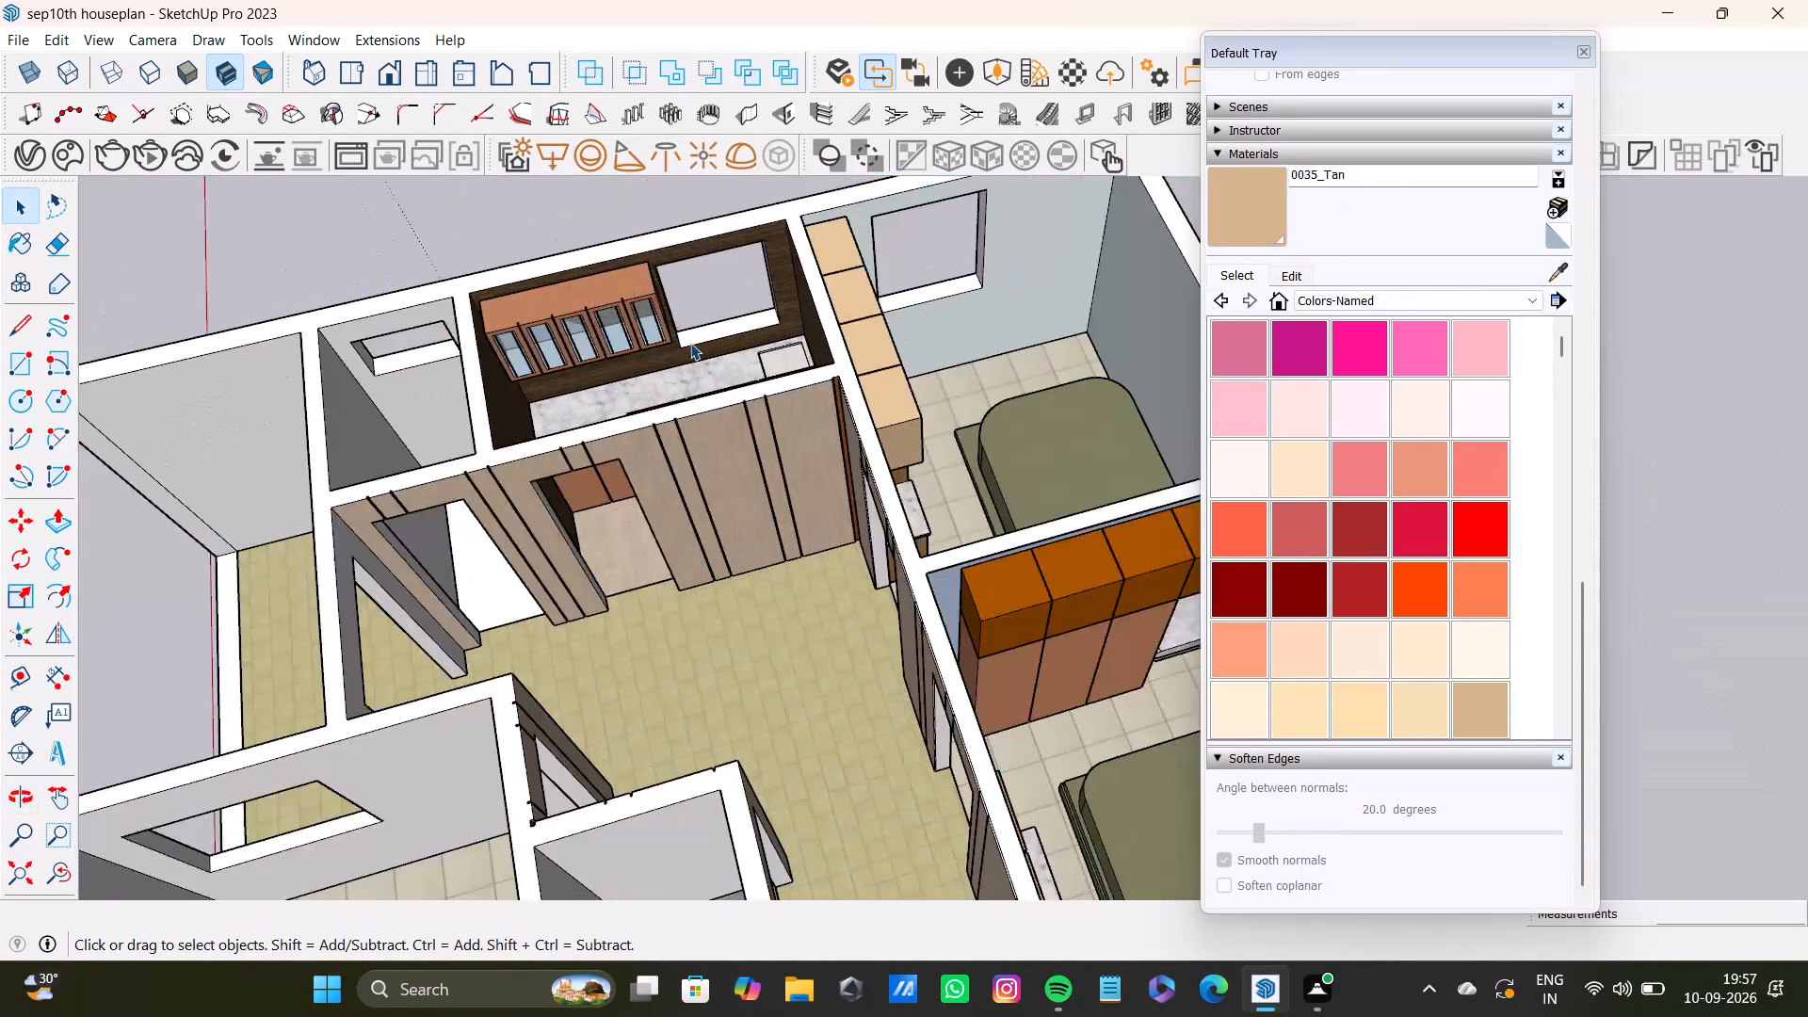
pyautogui.scroll(-5, 690, 343)
pyautogui.moveTo(767, 352); pyautogui.dragTo(337, 395, button='middle')
pyautogui.scroll(7, 610, 293)
pyautogui.scroll(-12, 678, 299)
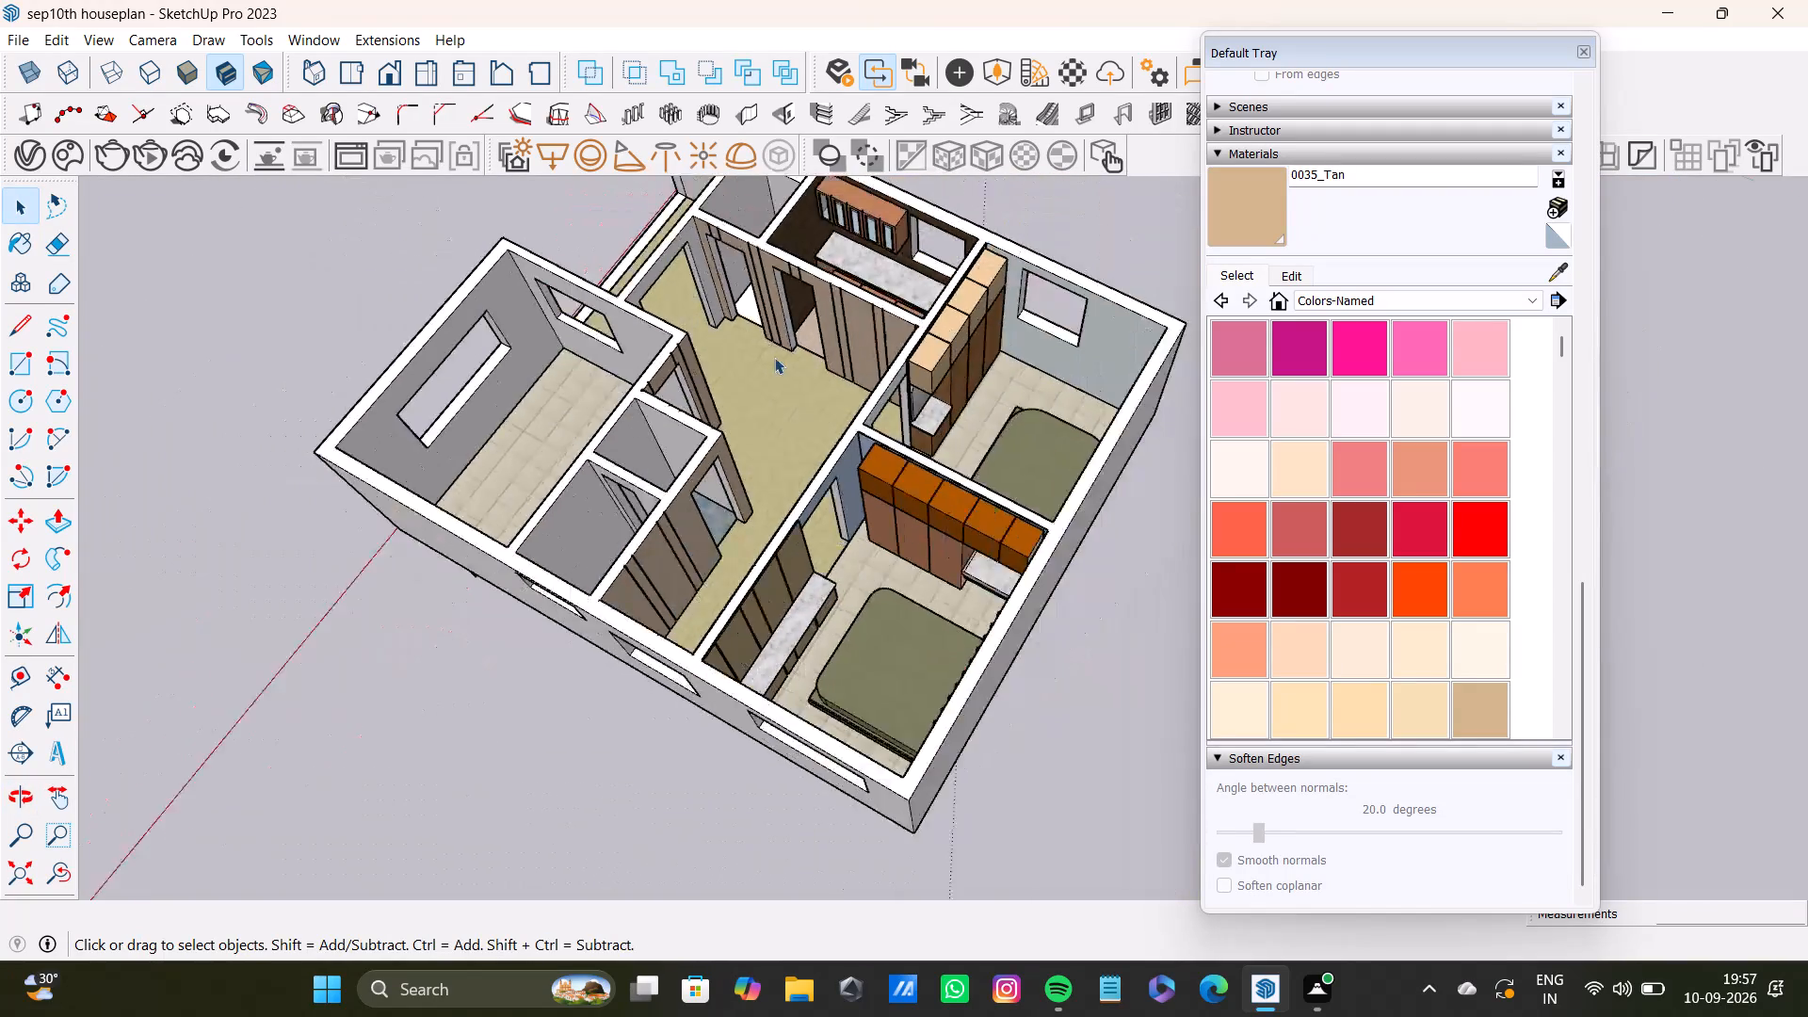
pyautogui.moveTo(822, 349); pyautogui.dragTo(545, 413, button='middle')
pyautogui.scroll(12, 992, 262)
pyautogui.moveTo(961, 271); pyautogui.dragTo(956, 415, button='middle')
pyautogui.scroll(-12, 953, 426)
pyautogui.scroll(7, 859, 593)
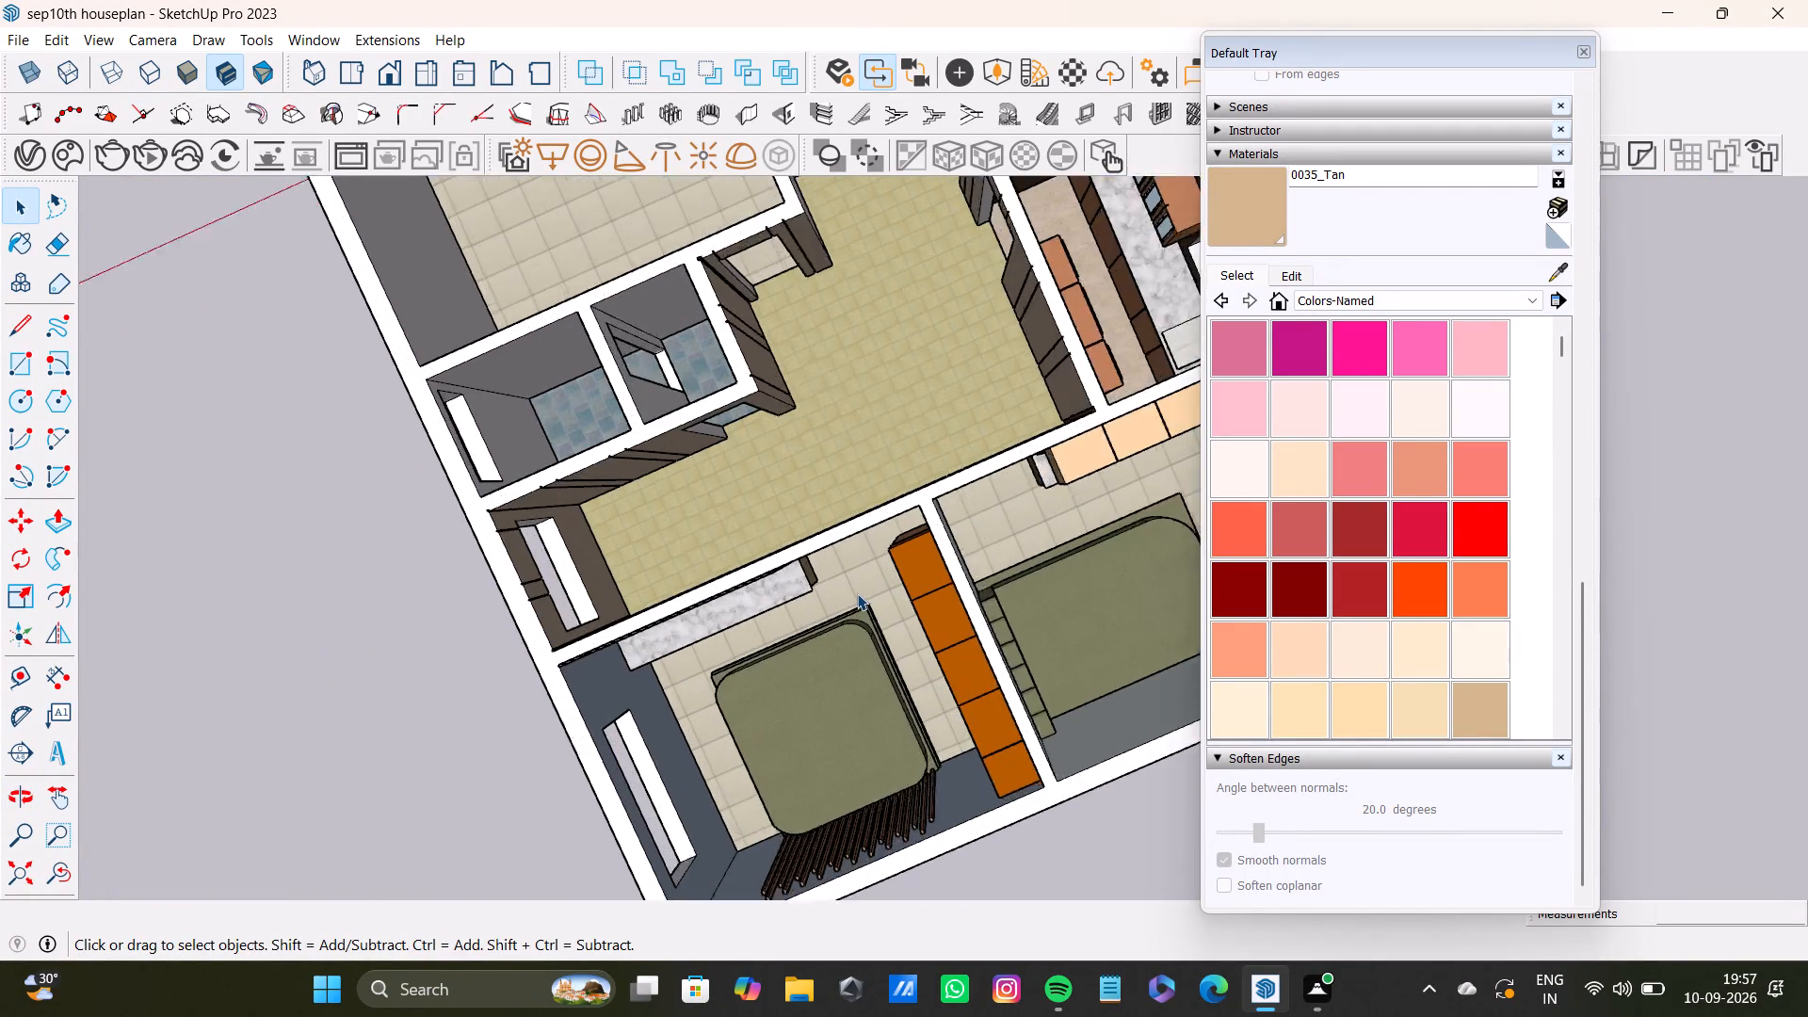
pyautogui.scroll(1, 857, 593)
pyautogui.scroll(-12, 857, 593)
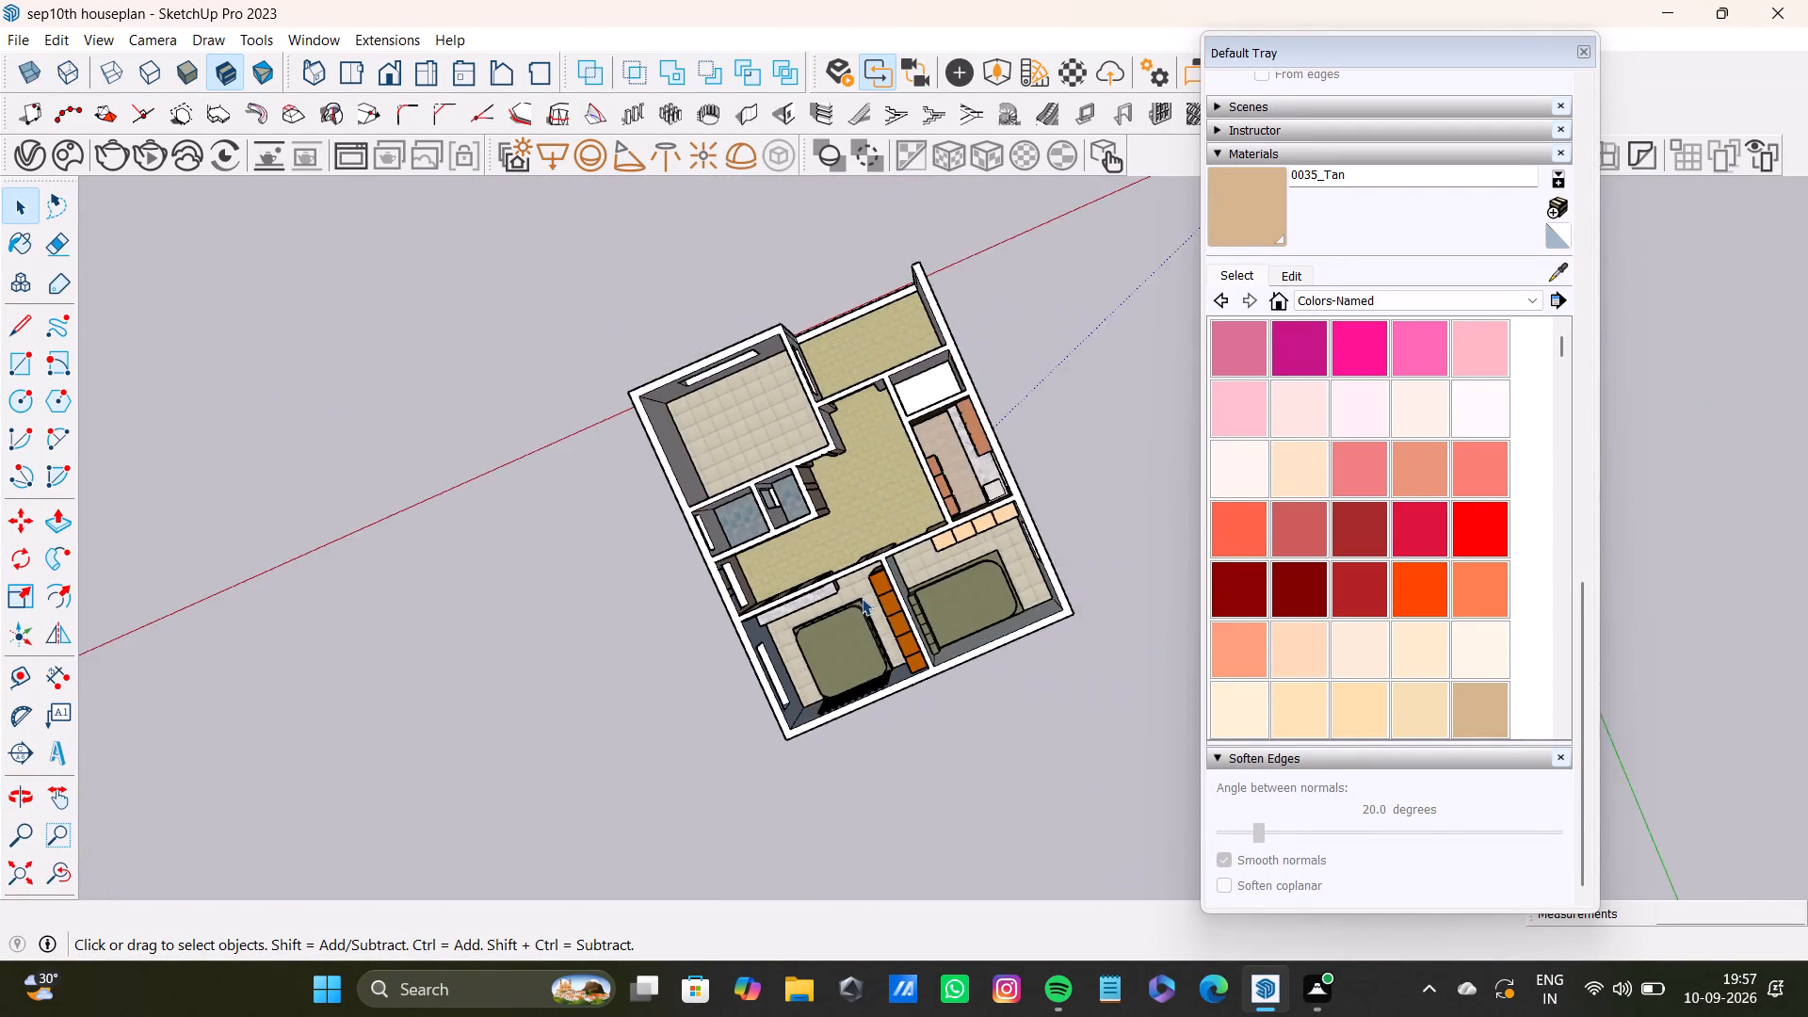
pyautogui.scroll(9, 904, 610)
pyautogui.scroll(-12, 828, 598)
pyautogui.scroll(8, 815, 625)
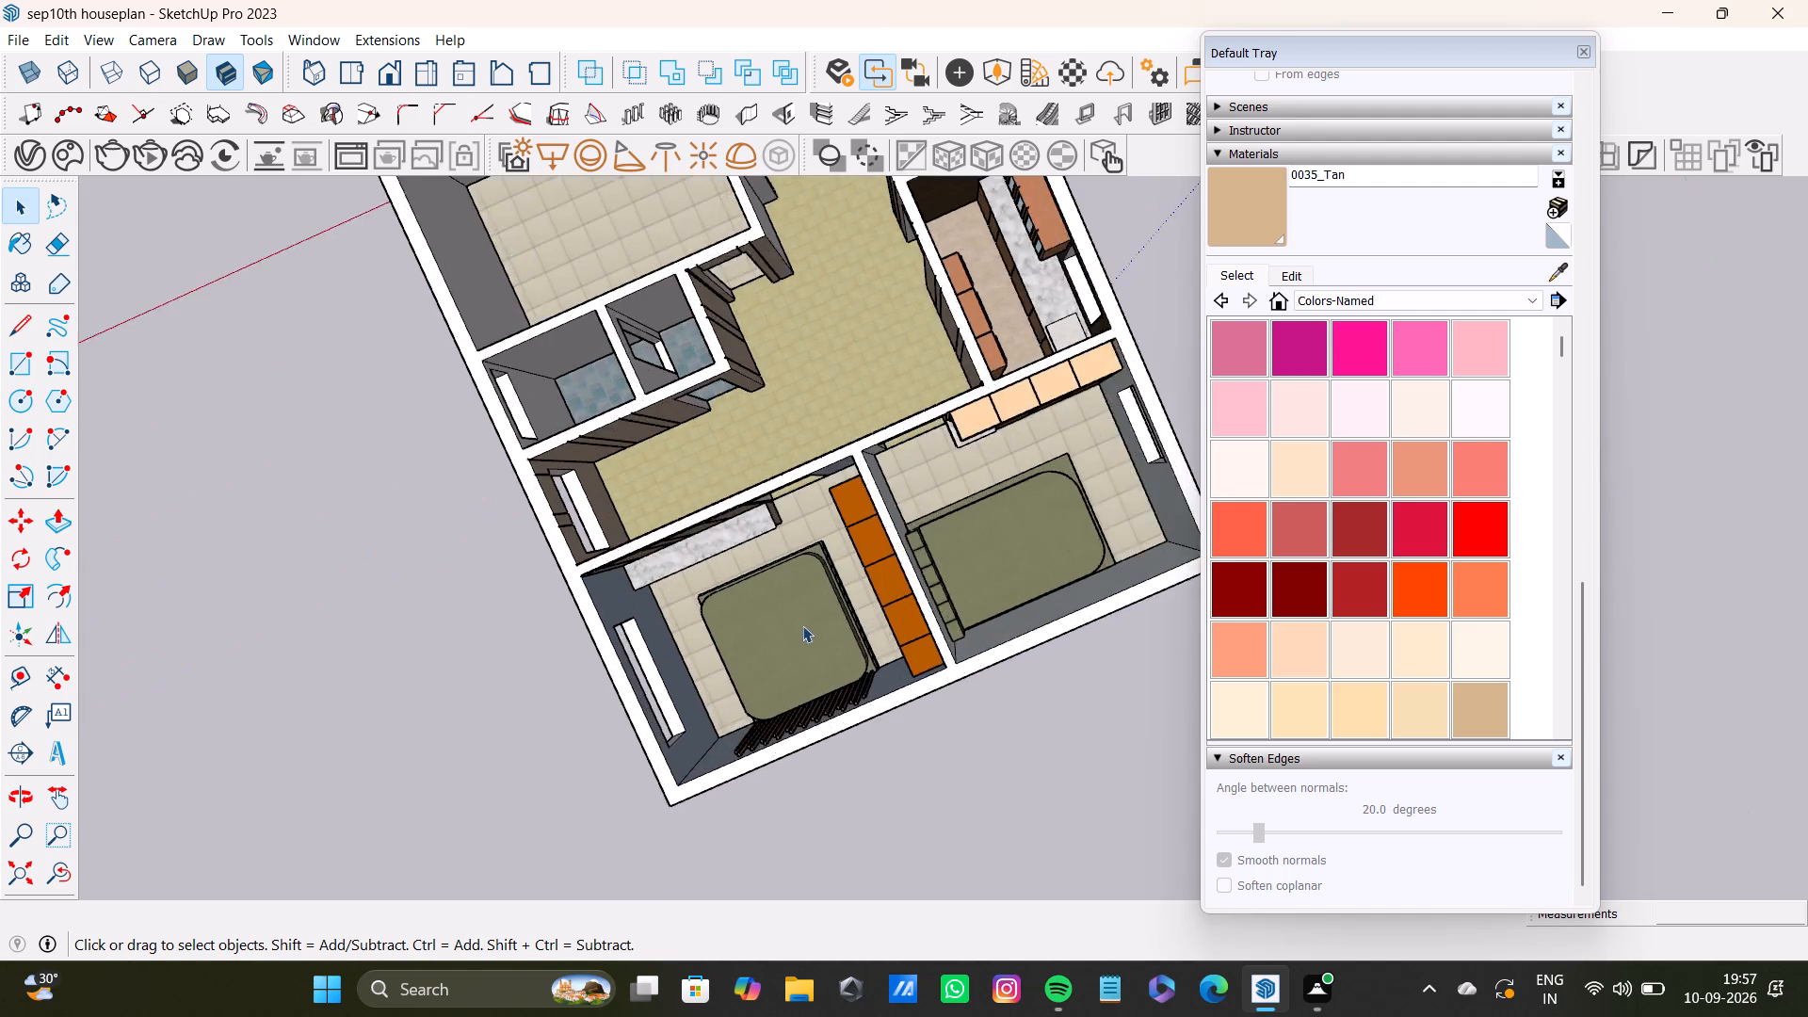
pyautogui.scroll(9, 802, 625)
pyautogui.scroll(-14, 751, 589)
pyautogui.moveTo(724, 529); pyautogui.dragTo(870, 315, button='middle')
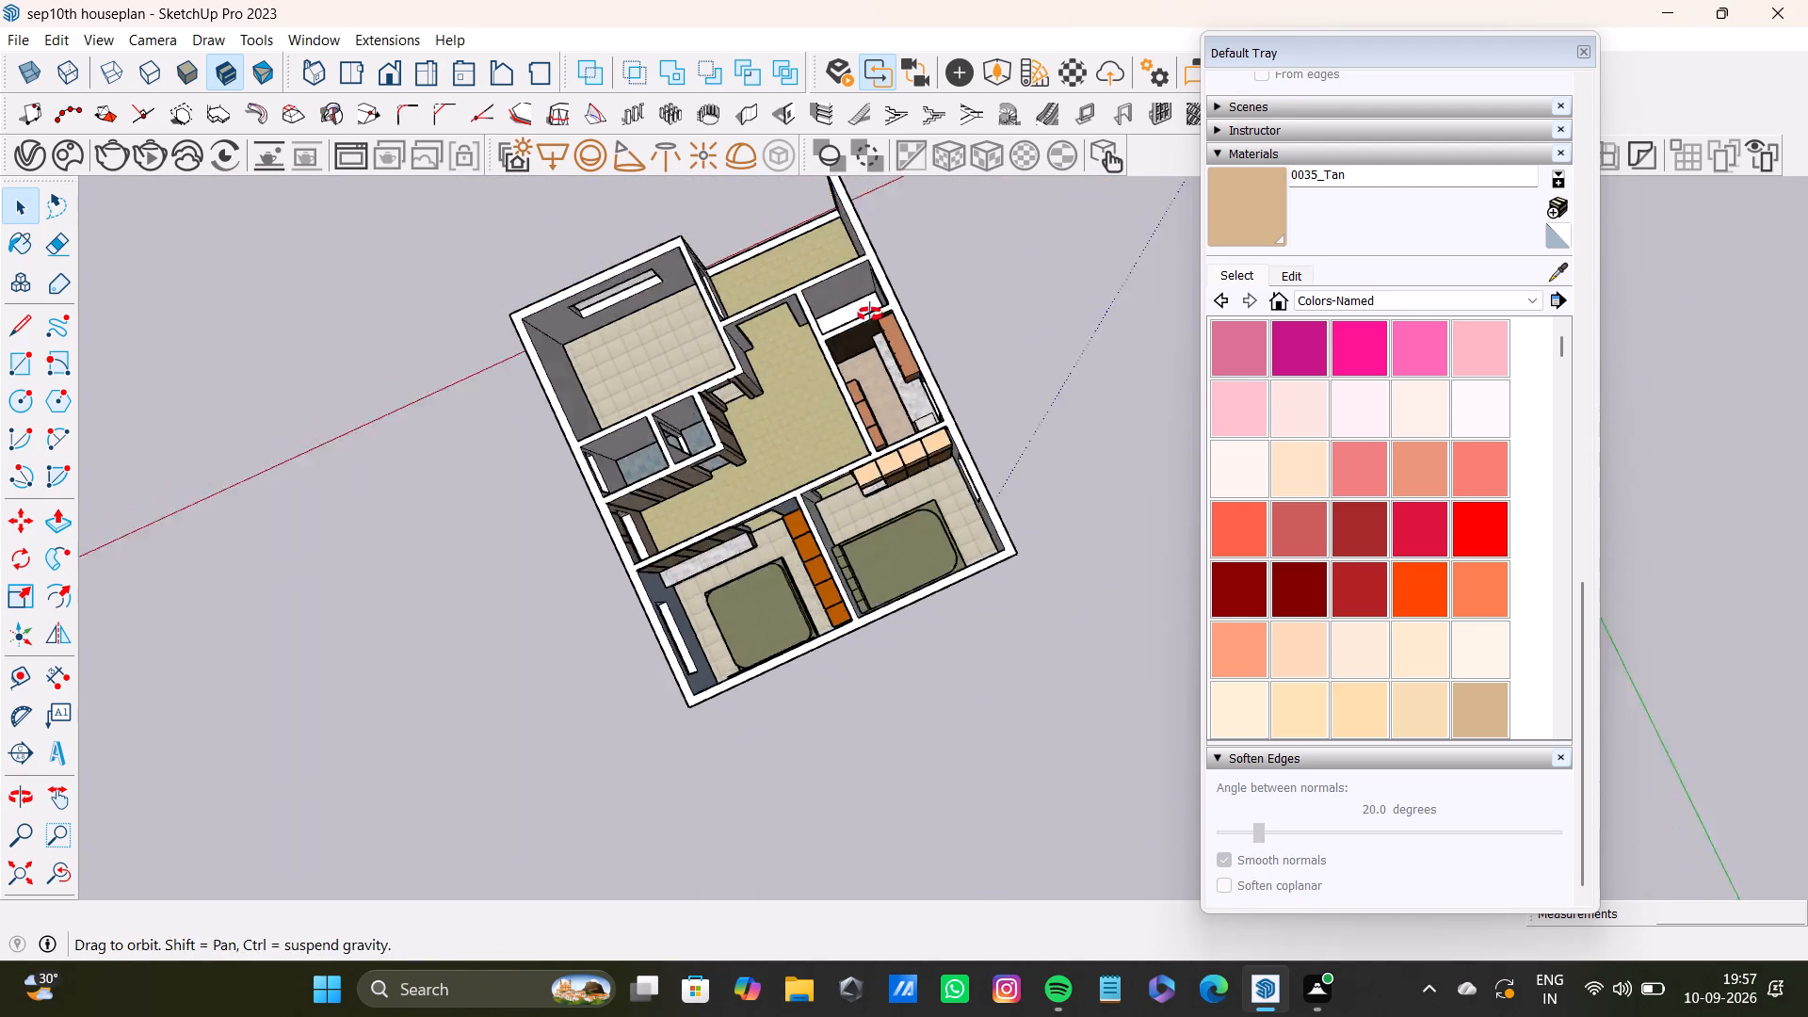
pyautogui.moveTo(870, 315); pyautogui.dragTo(941, 256, button='middle')
pyautogui.scroll(4, 663, 516)
pyautogui.moveTo(664, 541); pyautogui.dragTo(838, 412, button='middle')
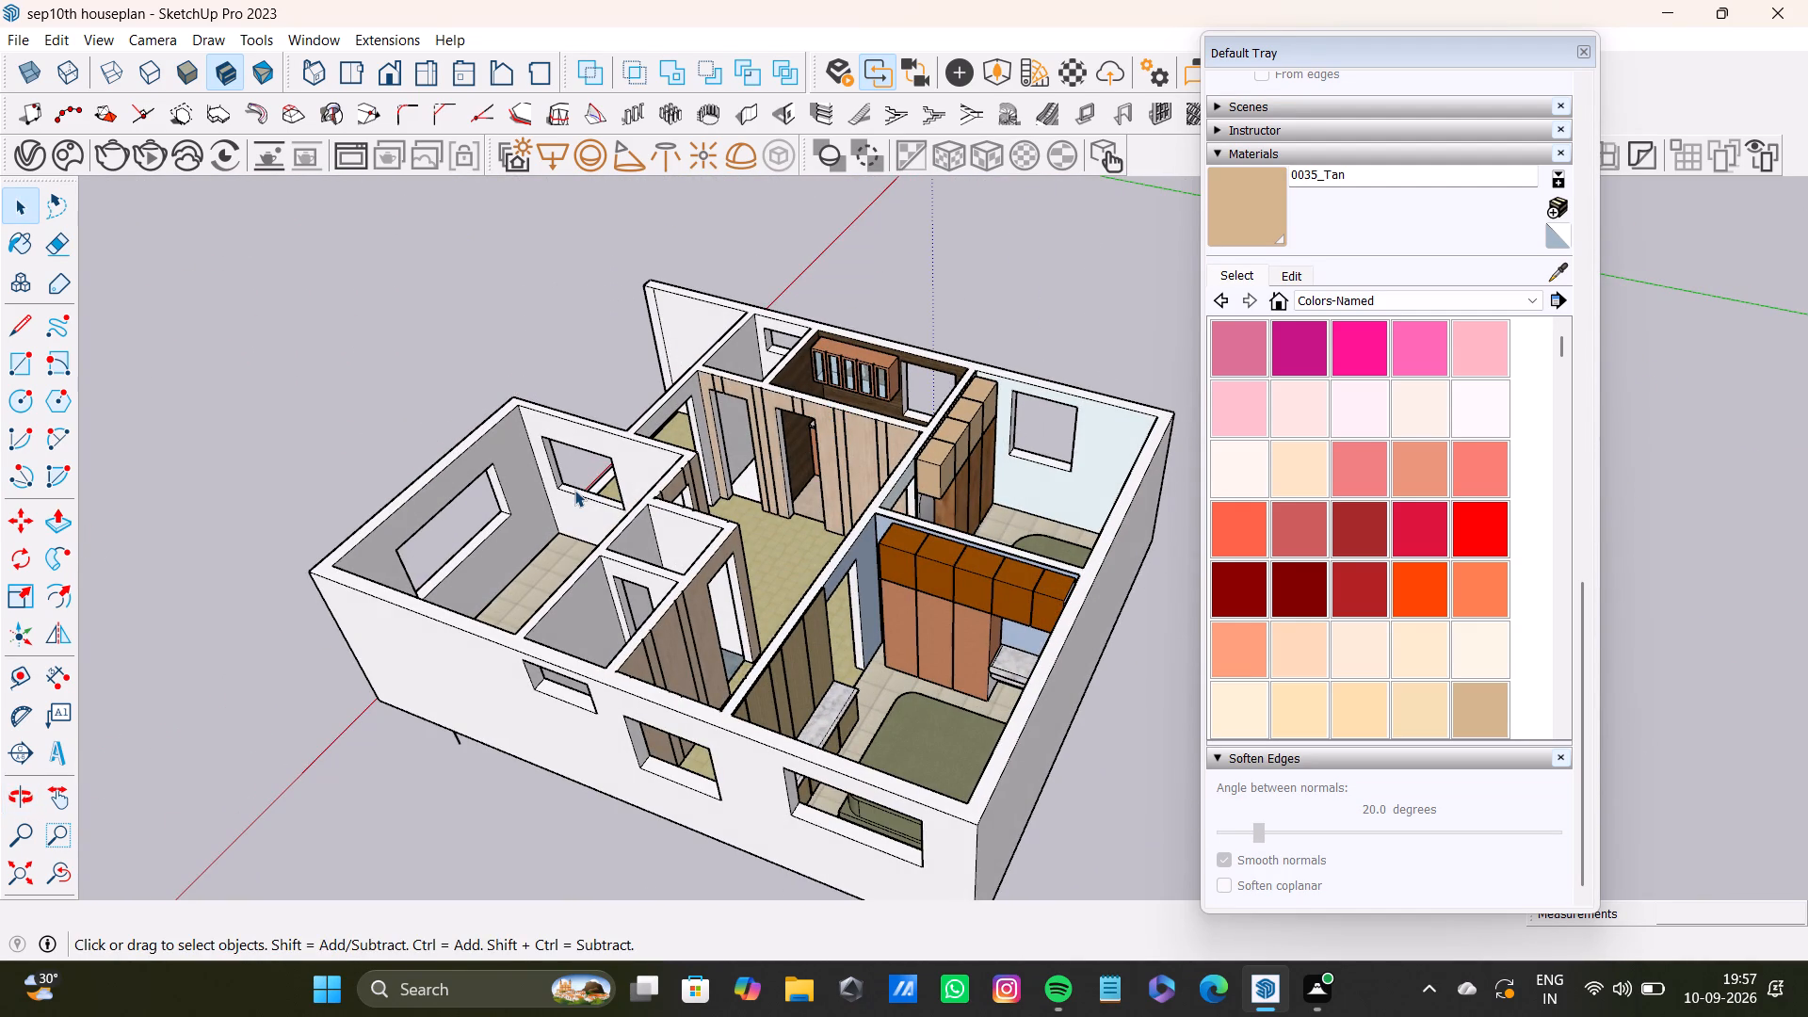
# Examine the grooves in the hall's laminate panelling along the kitchen wall, from the entrance end to the corner groove.
pyautogui.scroll(13, 722, 370)
pyautogui.scroll(-7, 623, 378)
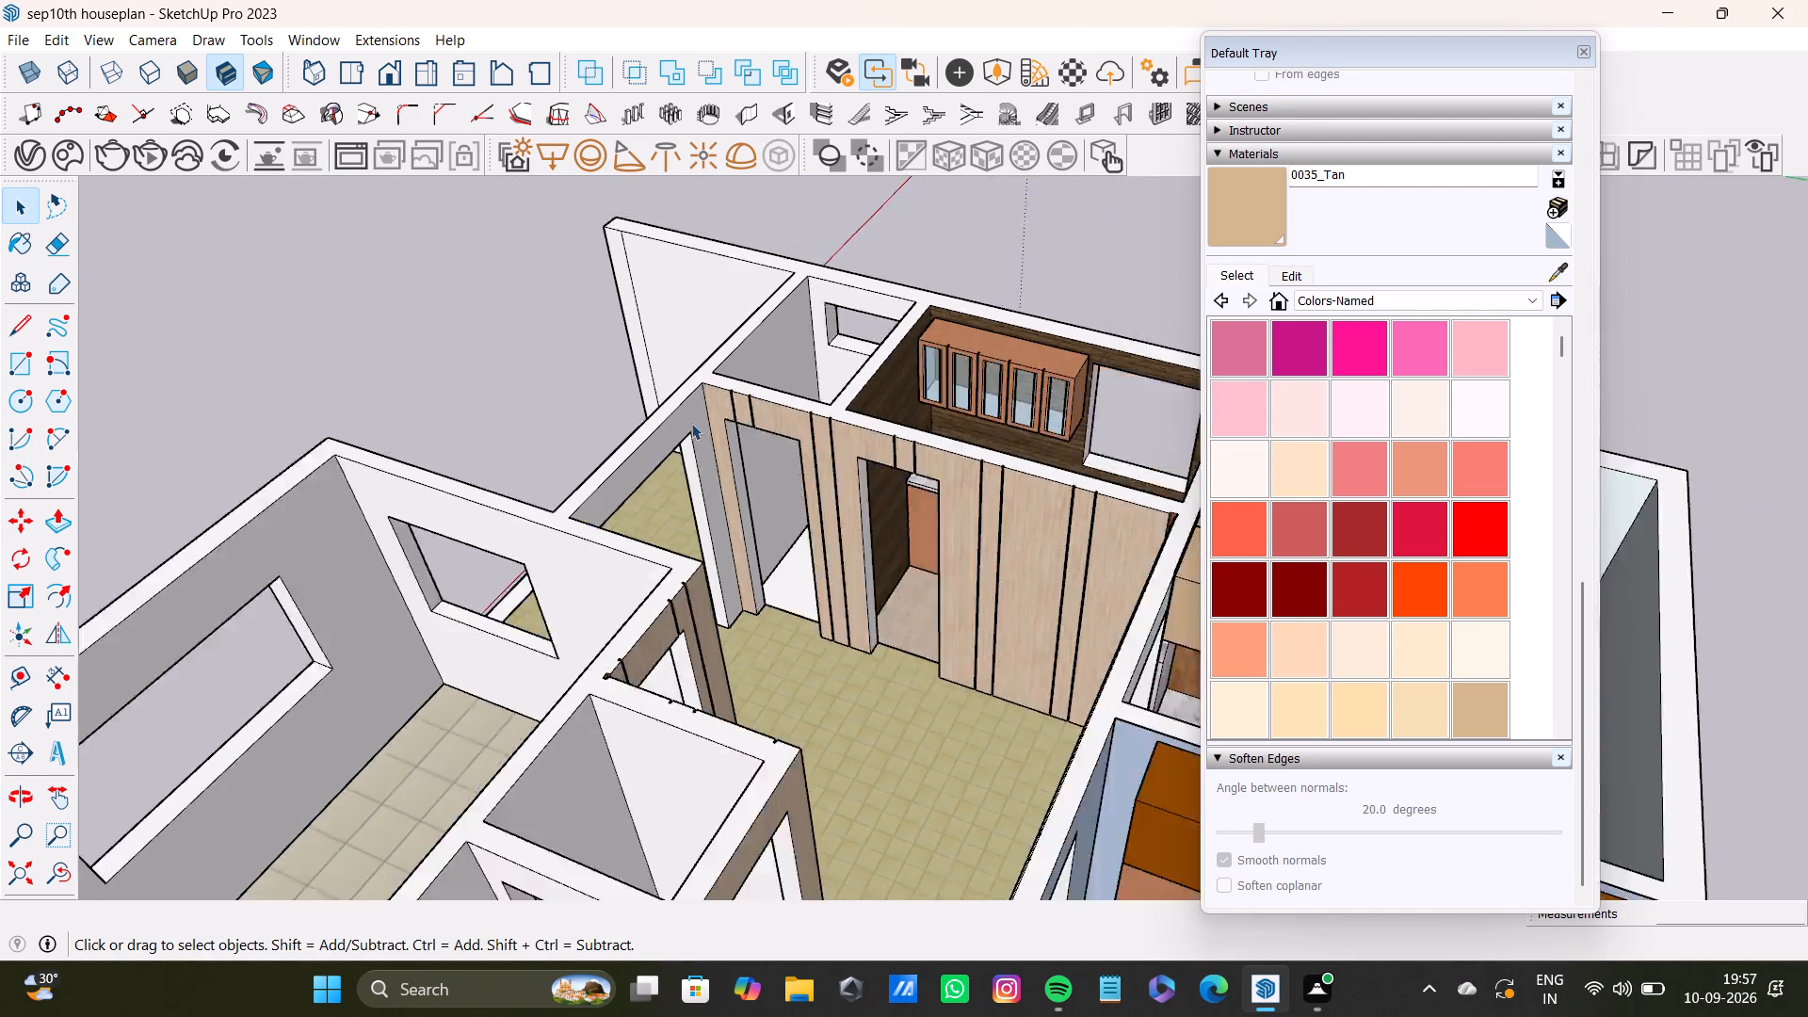
pyautogui.scroll(-4, 691, 423)
pyautogui.moveTo(821, 413); pyautogui.dragTo(808, 542, button='middle')
pyautogui.scroll(18, 734, 480)
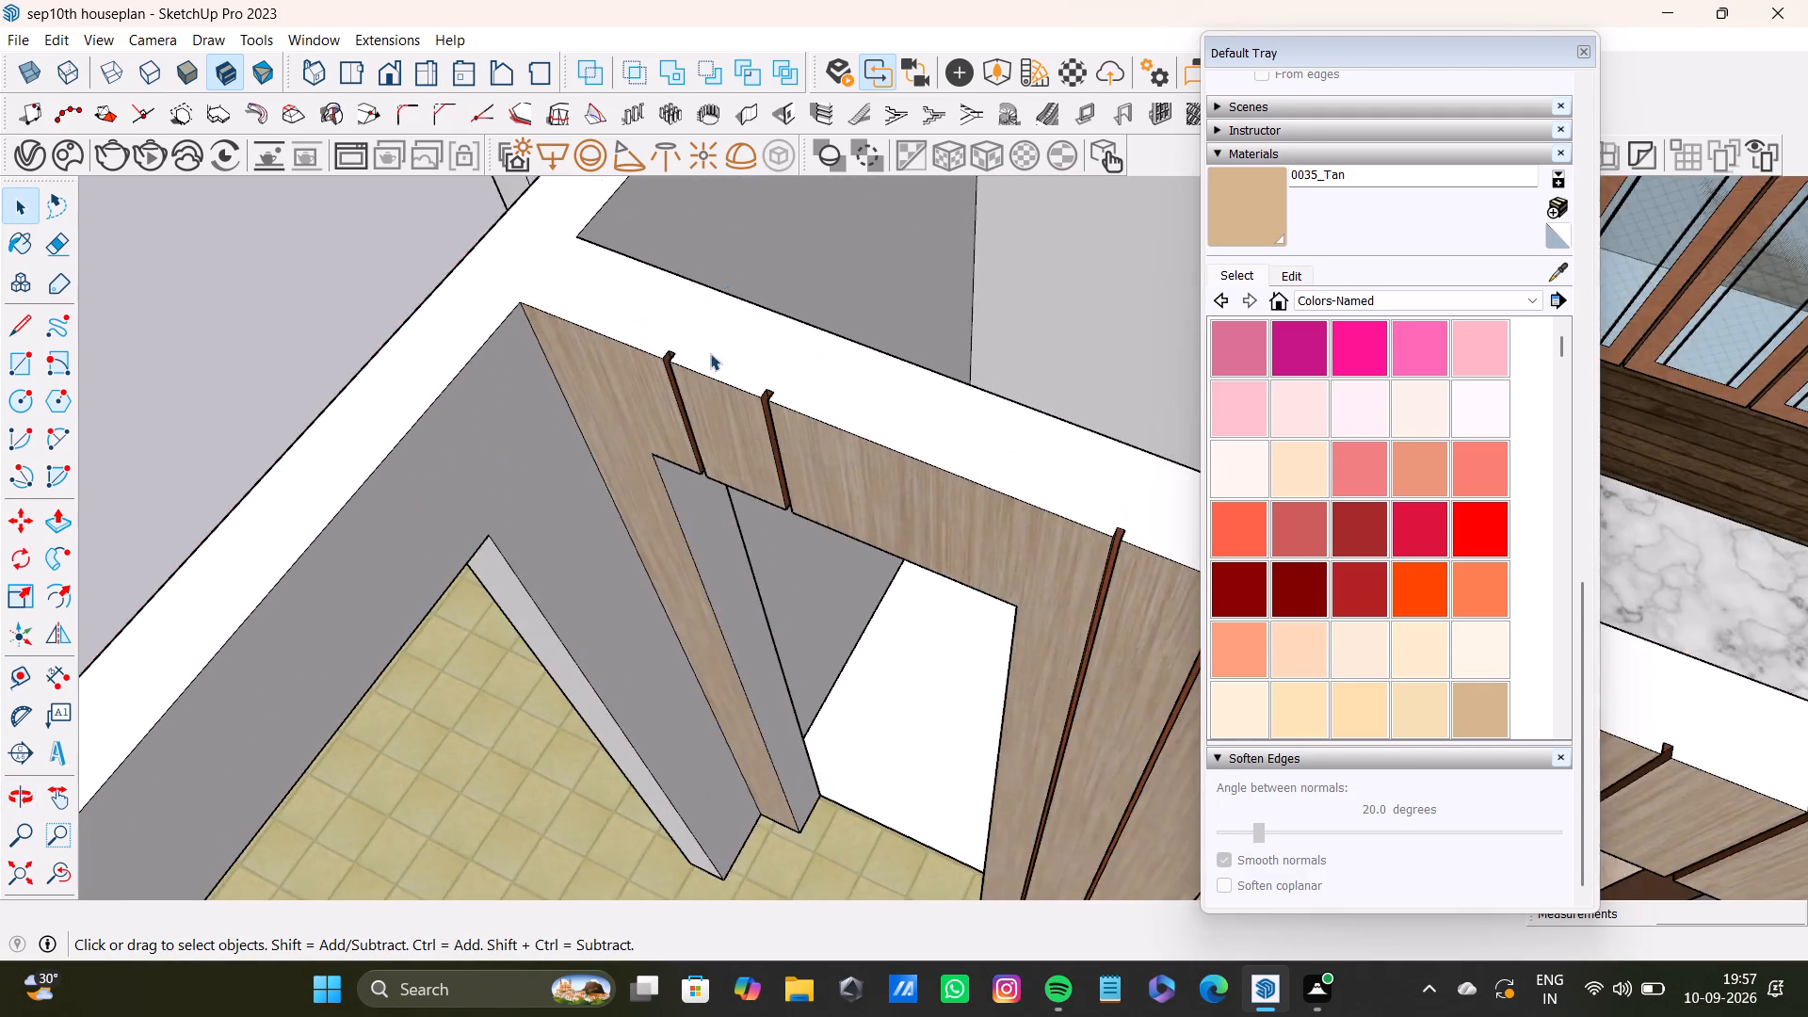
pyautogui.scroll(2, 710, 353)
pyautogui.scroll(-19, 590, 365)
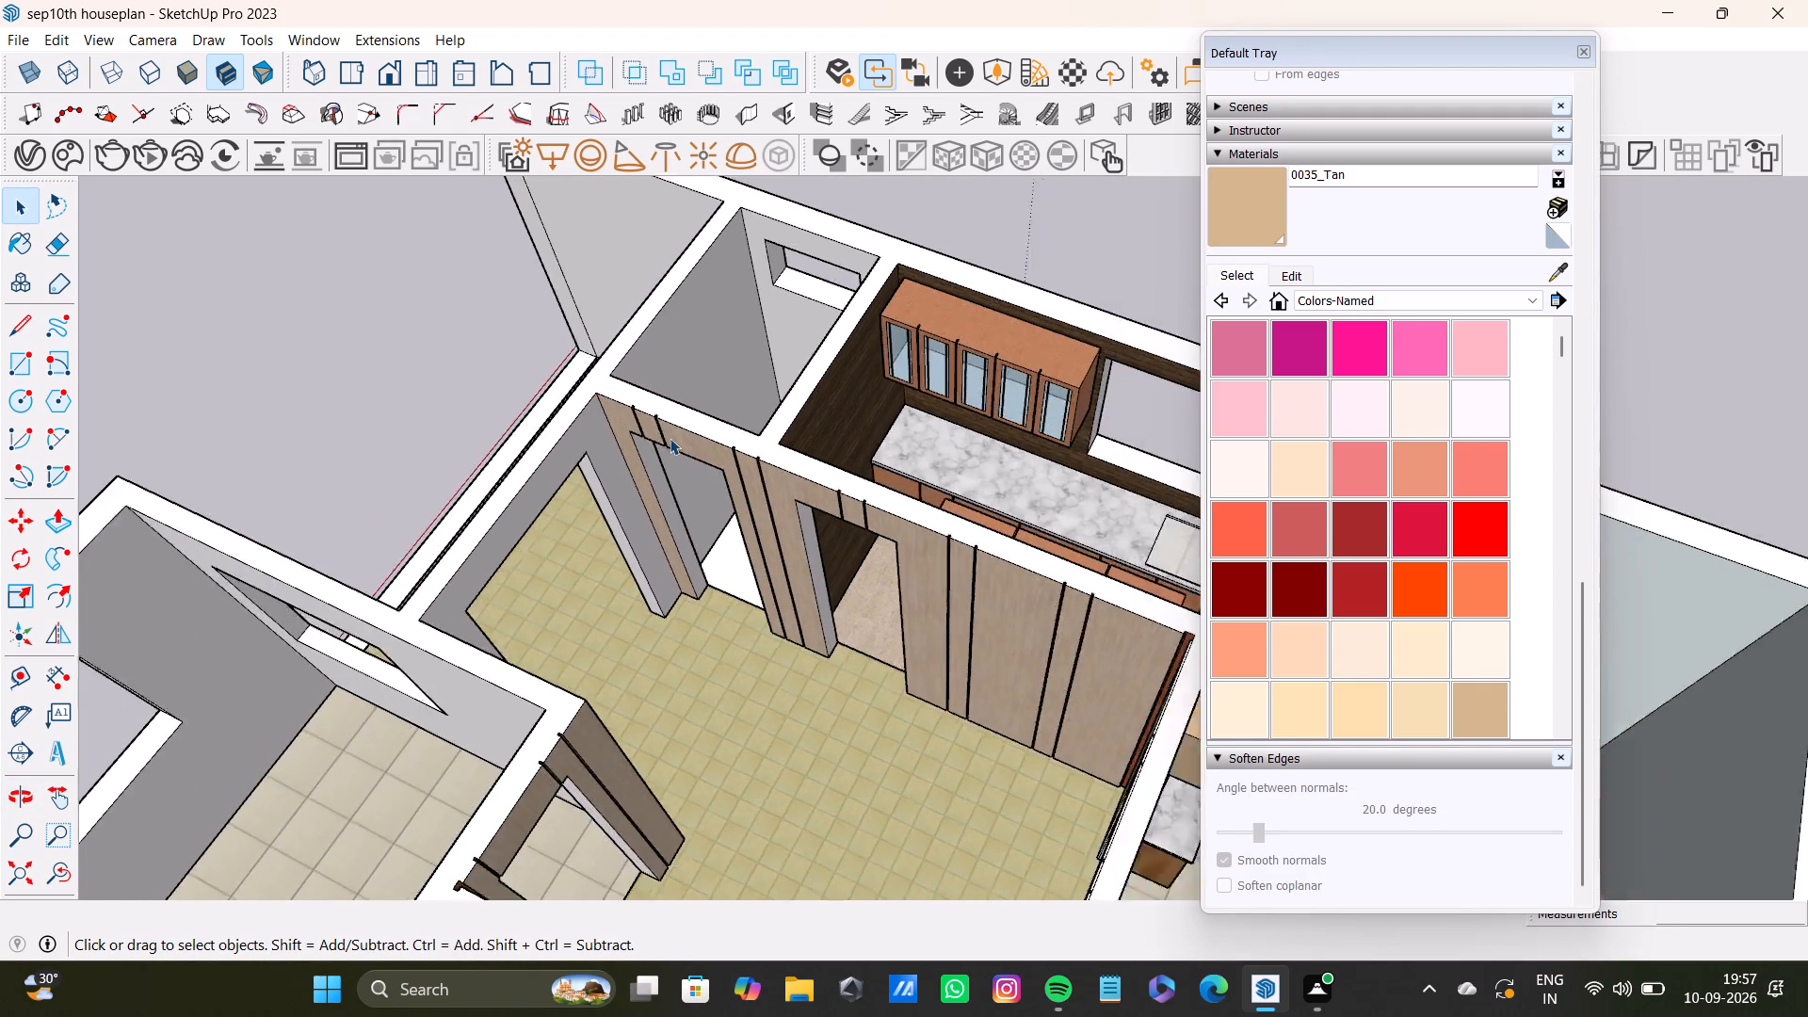
pyautogui.scroll(-6, 670, 438)
pyautogui.moveTo(747, 469); pyautogui.dragTo(1041, 446, button='middle')
pyautogui.scroll(5, 887, 562)
pyautogui.moveTo(885, 568); pyautogui.dragTo(1140, 520, button='middle')
pyautogui.scroll(-1, 1125, 509)
pyautogui.scroll(5, 1027, 476)
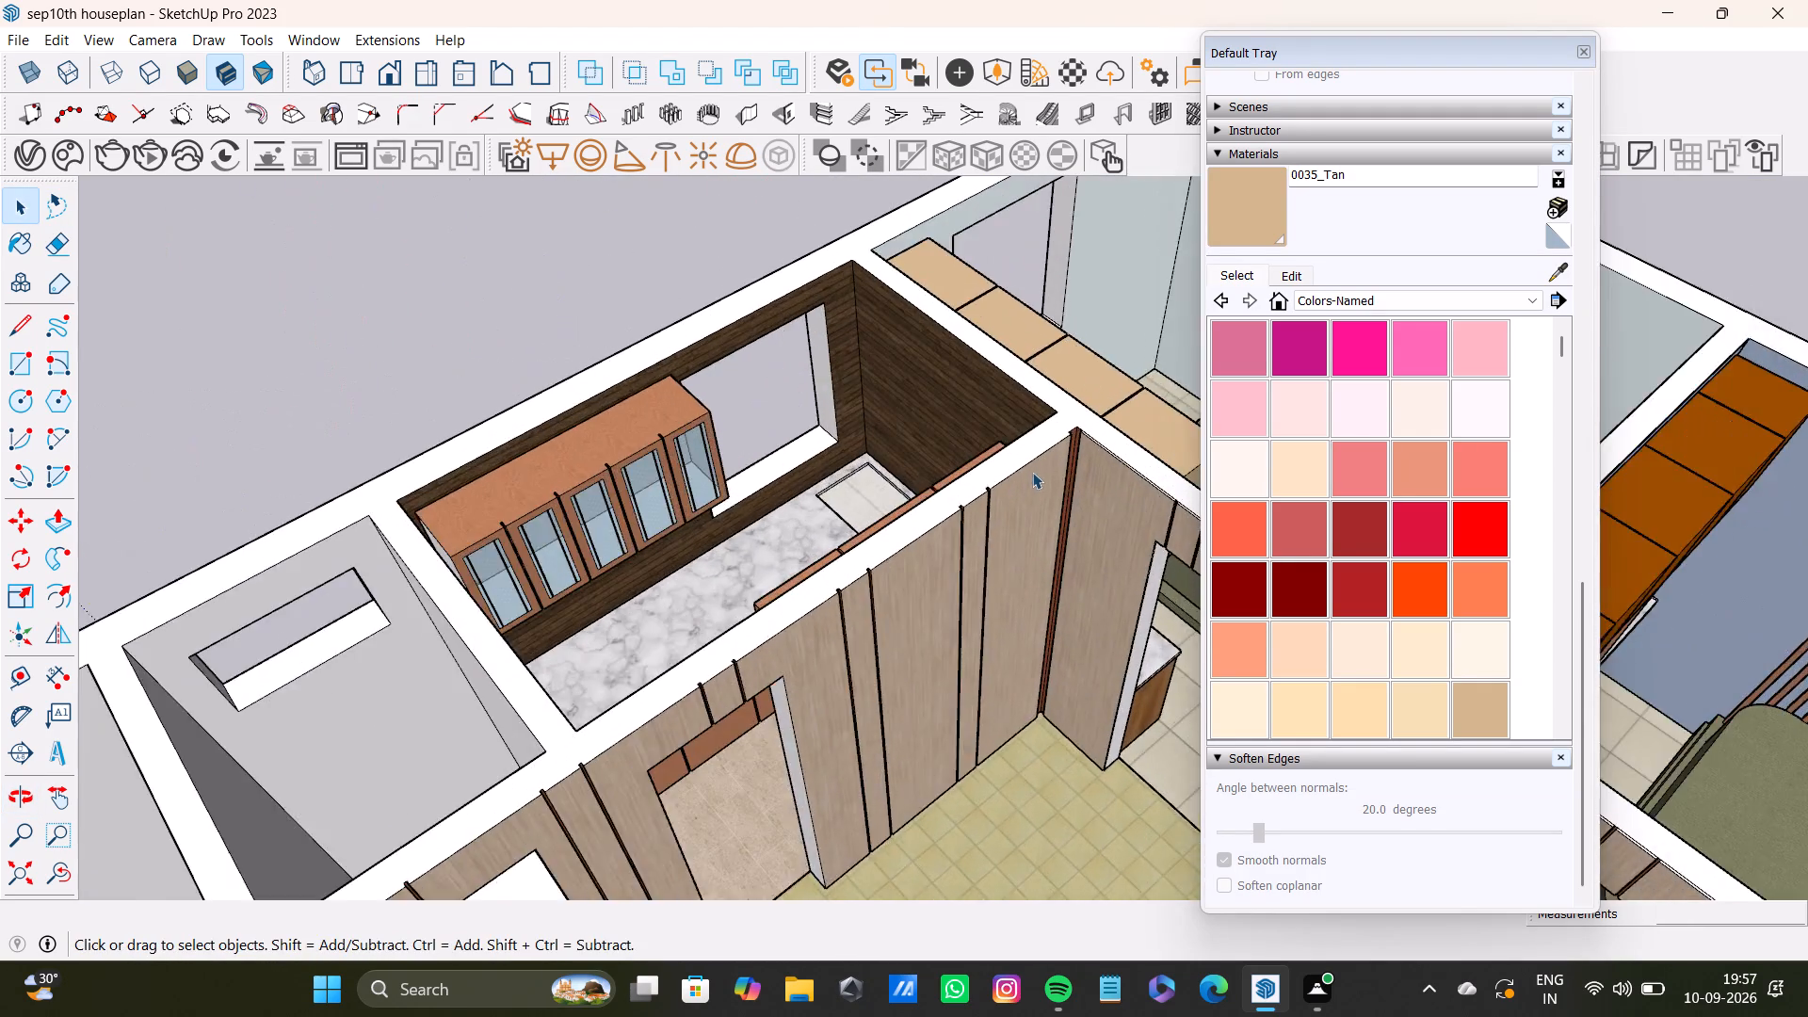
pyautogui.scroll(7, 1032, 472)
pyautogui.moveTo(1086, 436); pyautogui.dragTo(938, 474, button='middle')
pyautogui.scroll(16, 1067, 443)
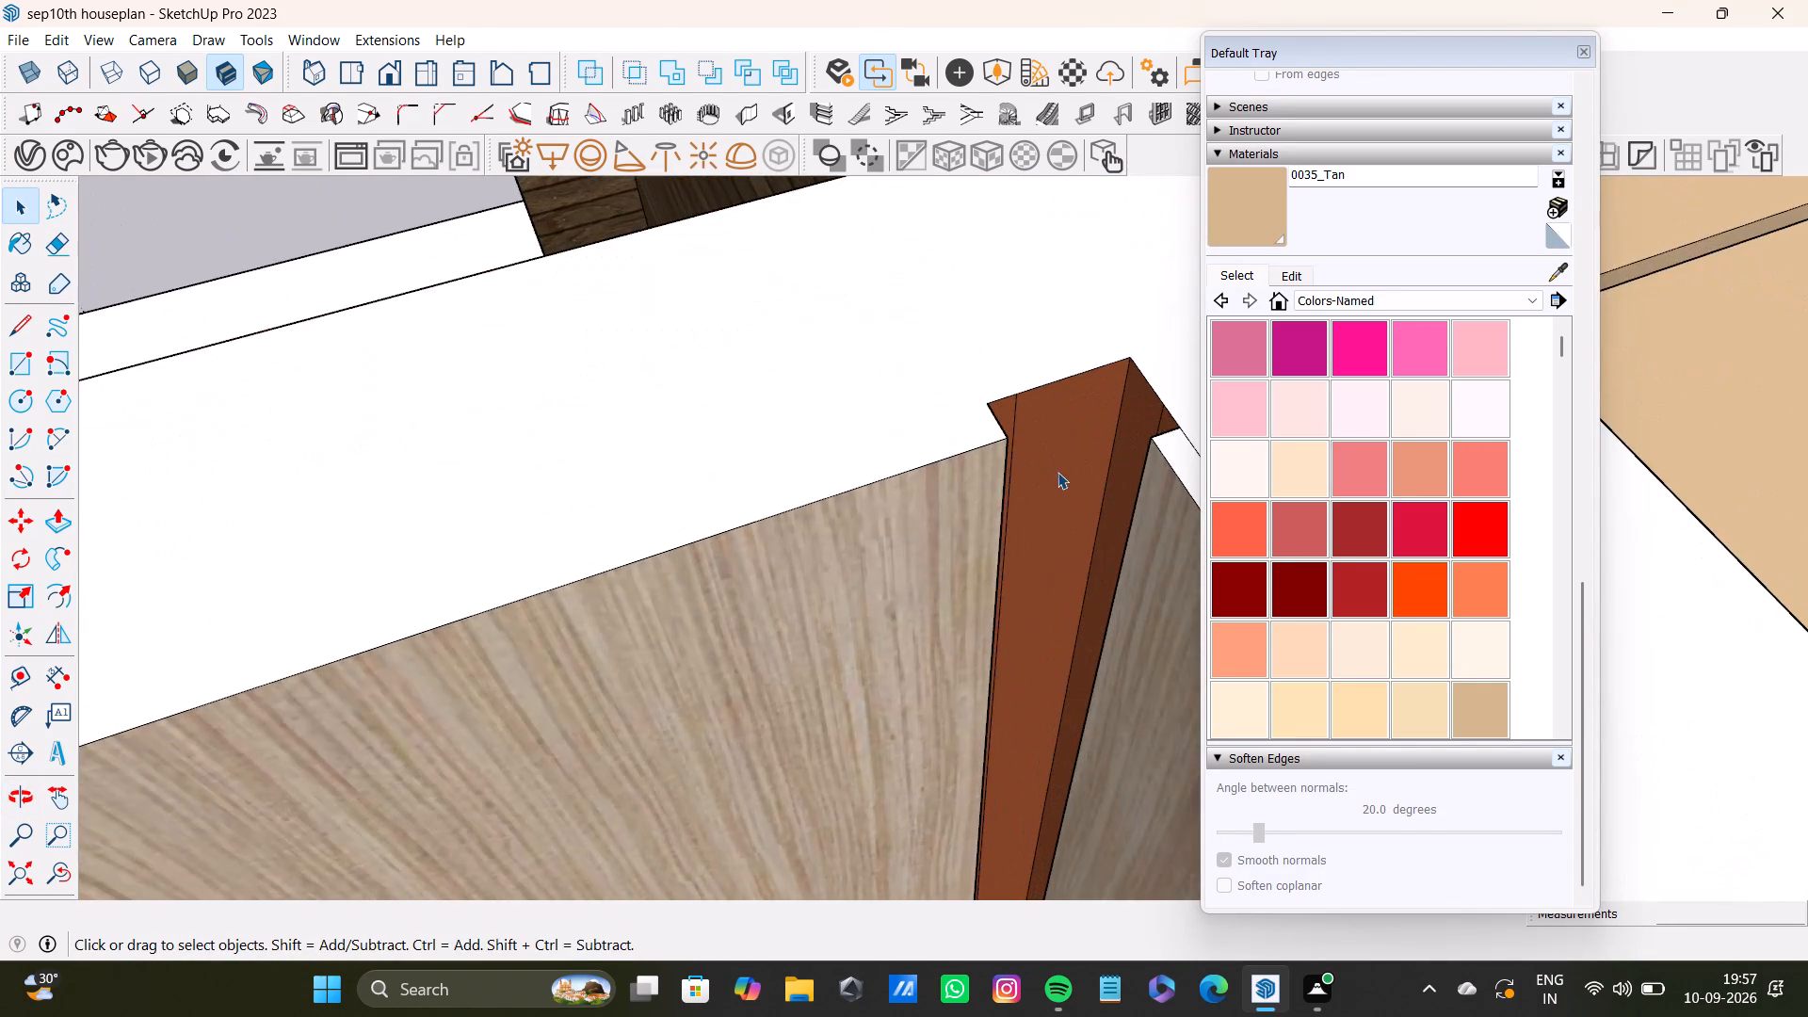
pyautogui.moveTo(1061, 460); pyautogui.dragTo(876, 410, button='middle')
pyautogui.scroll(1, 875, 411)
pyautogui.scroll(-17, 875, 411)
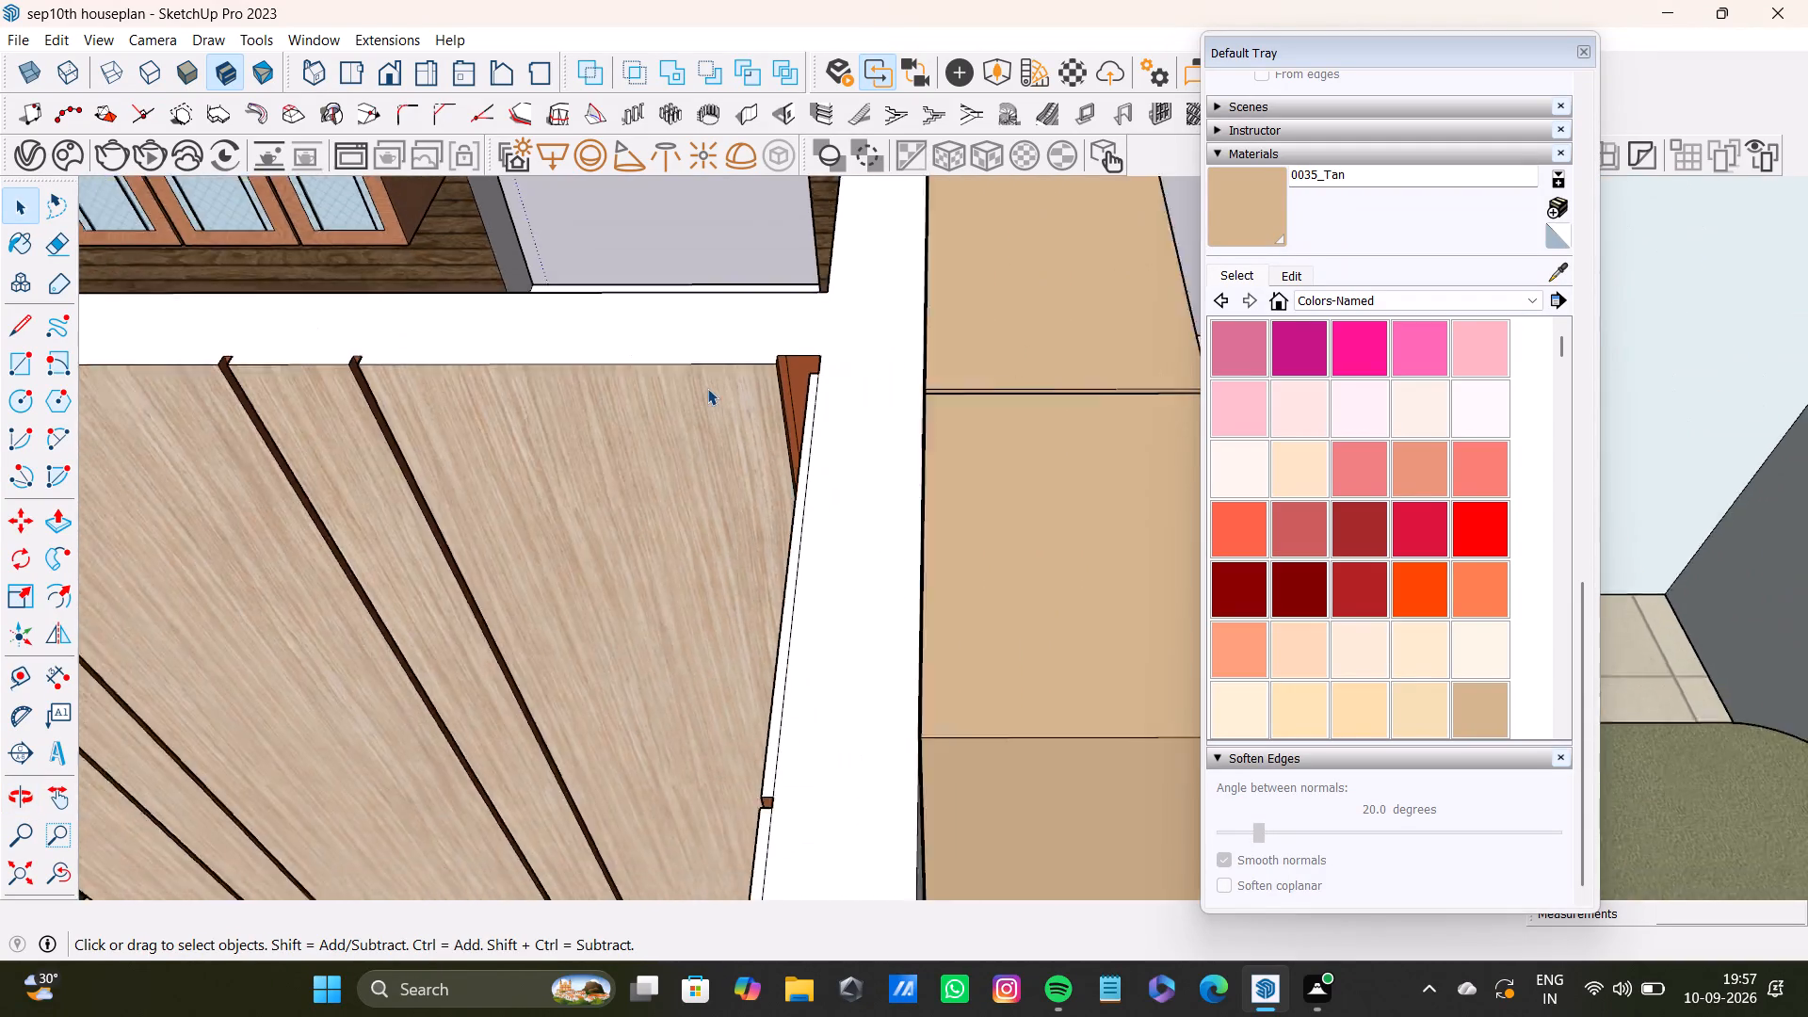
pyautogui.scroll(-15, 707, 388)
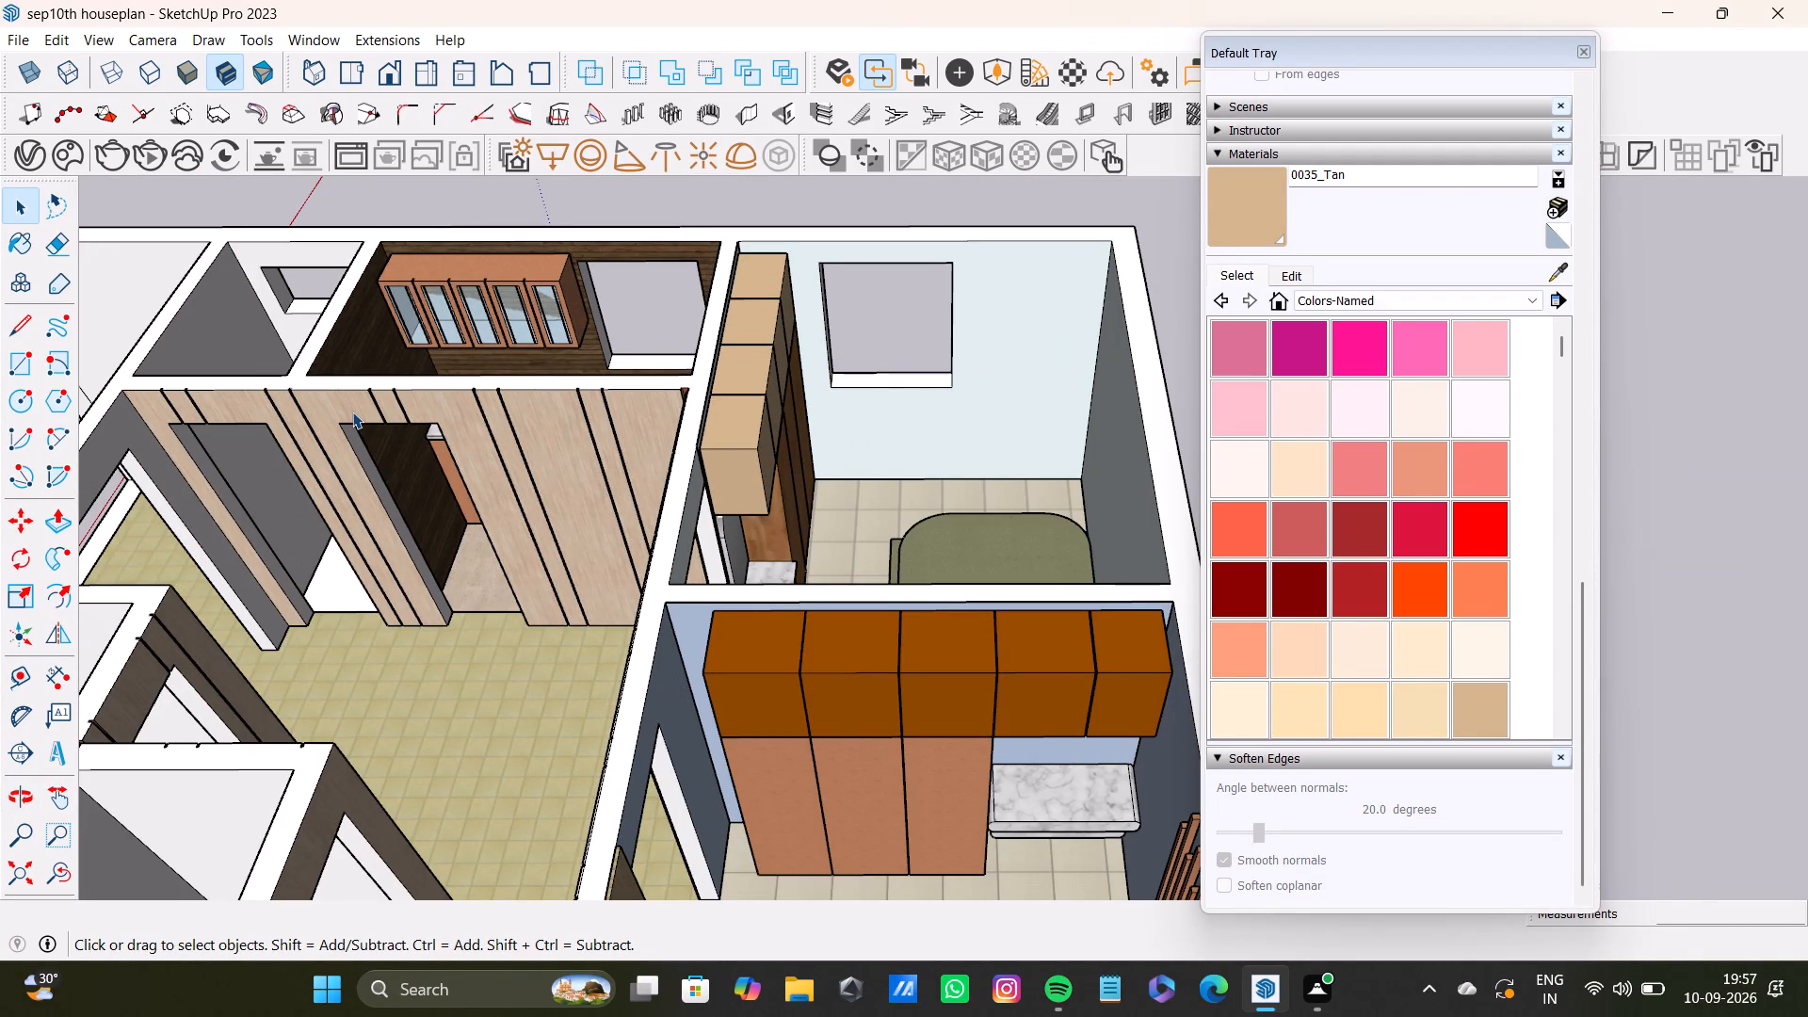
# Place a guide on top of the hall-kitchen wall, parallel to the panelling's top edge and aligned with the backs of the grooves.
pyautogui.scroll(7, 451, 444)
pyautogui.keyDown('shift'); pyautogui.moveTo(511, 422); pyautogui.dragTo(657, 667, button='middle'); pyautogui.keyUp('shift')
pyautogui.keyDown('shift'); pyautogui.scroll(-1, 511, 422); pyautogui.keyUp('shift')
pyautogui.scroll(2, 456, 527)
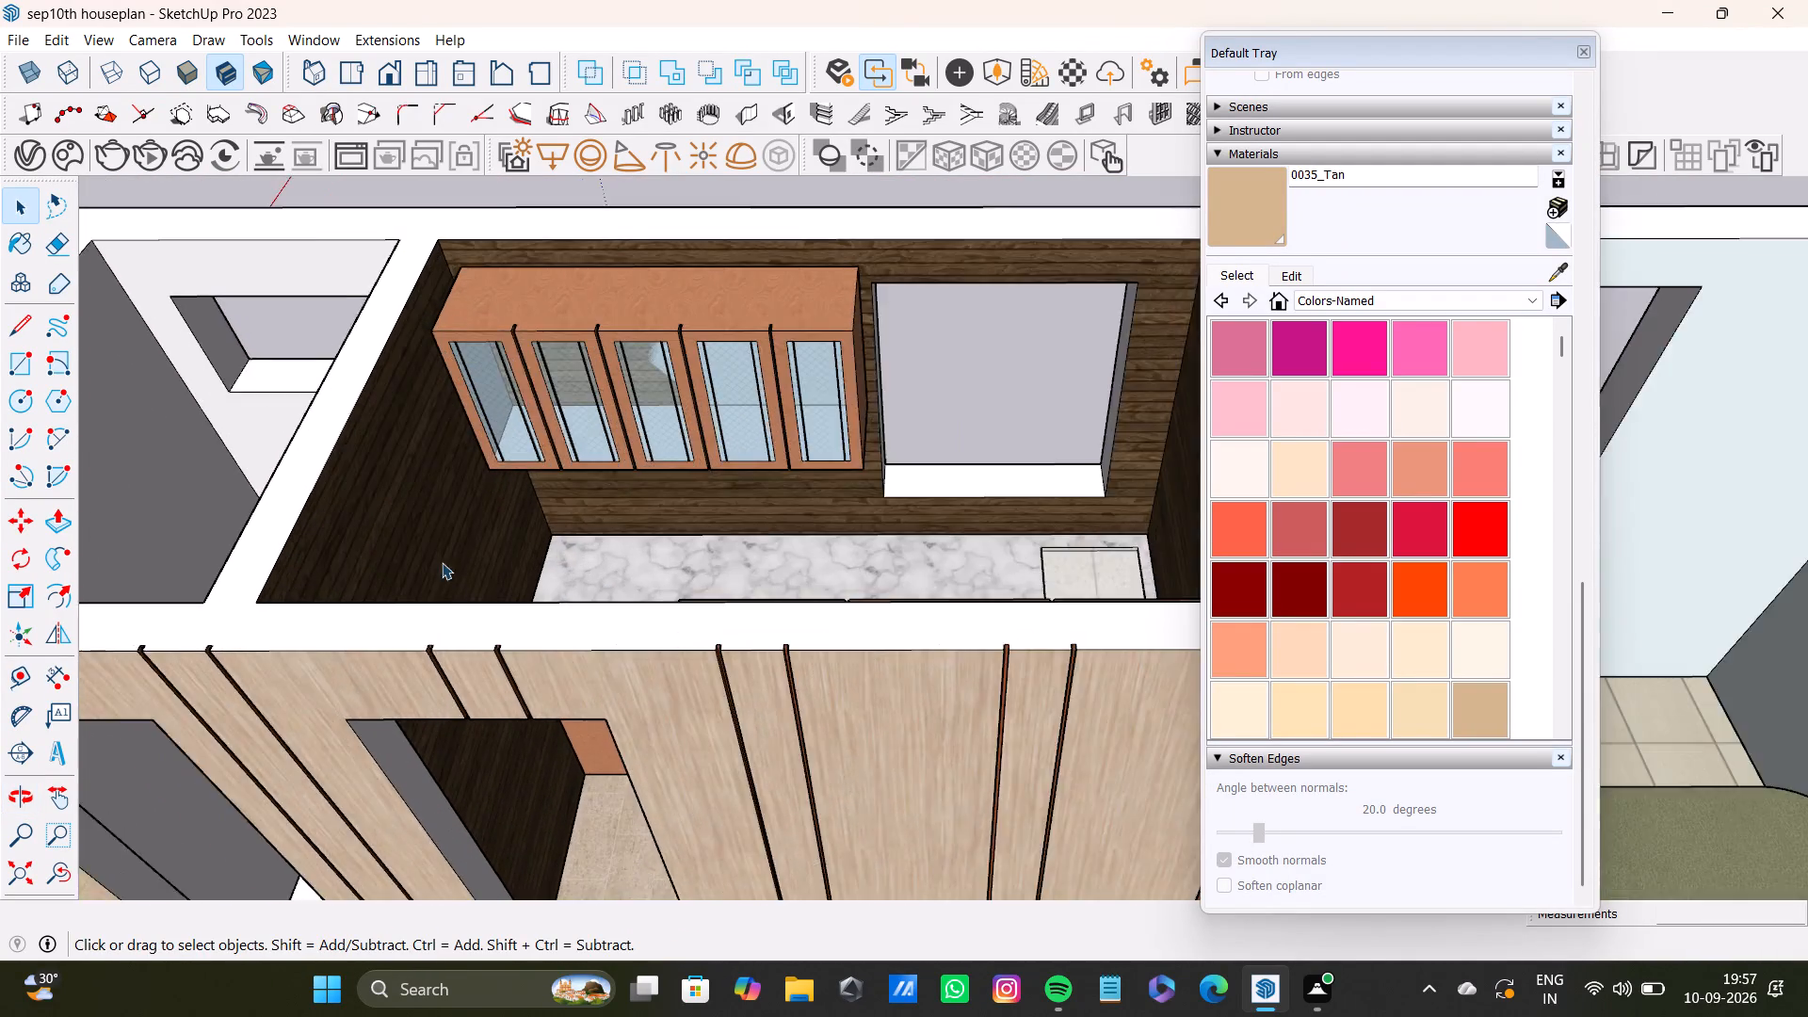
pyautogui.scroll(4, 442, 562)
pyautogui.press('t')
pyautogui.scroll(6, 579, 627)
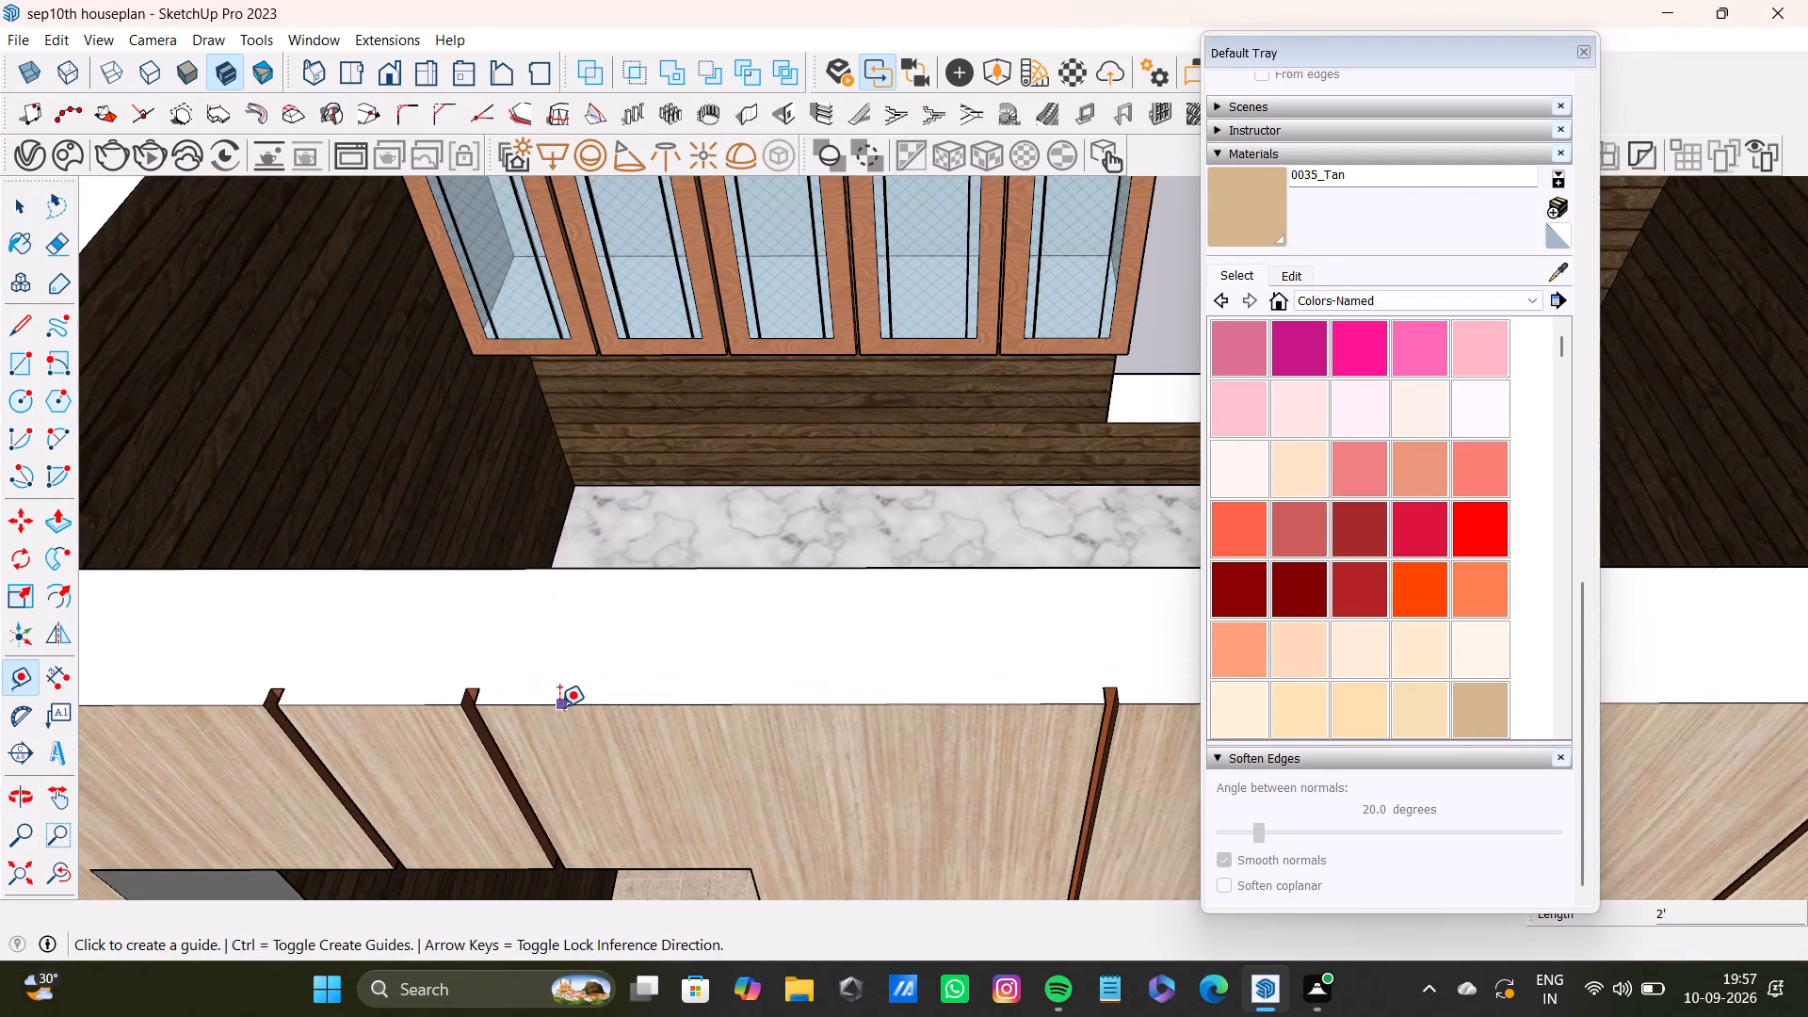
pyautogui.click(559, 707)
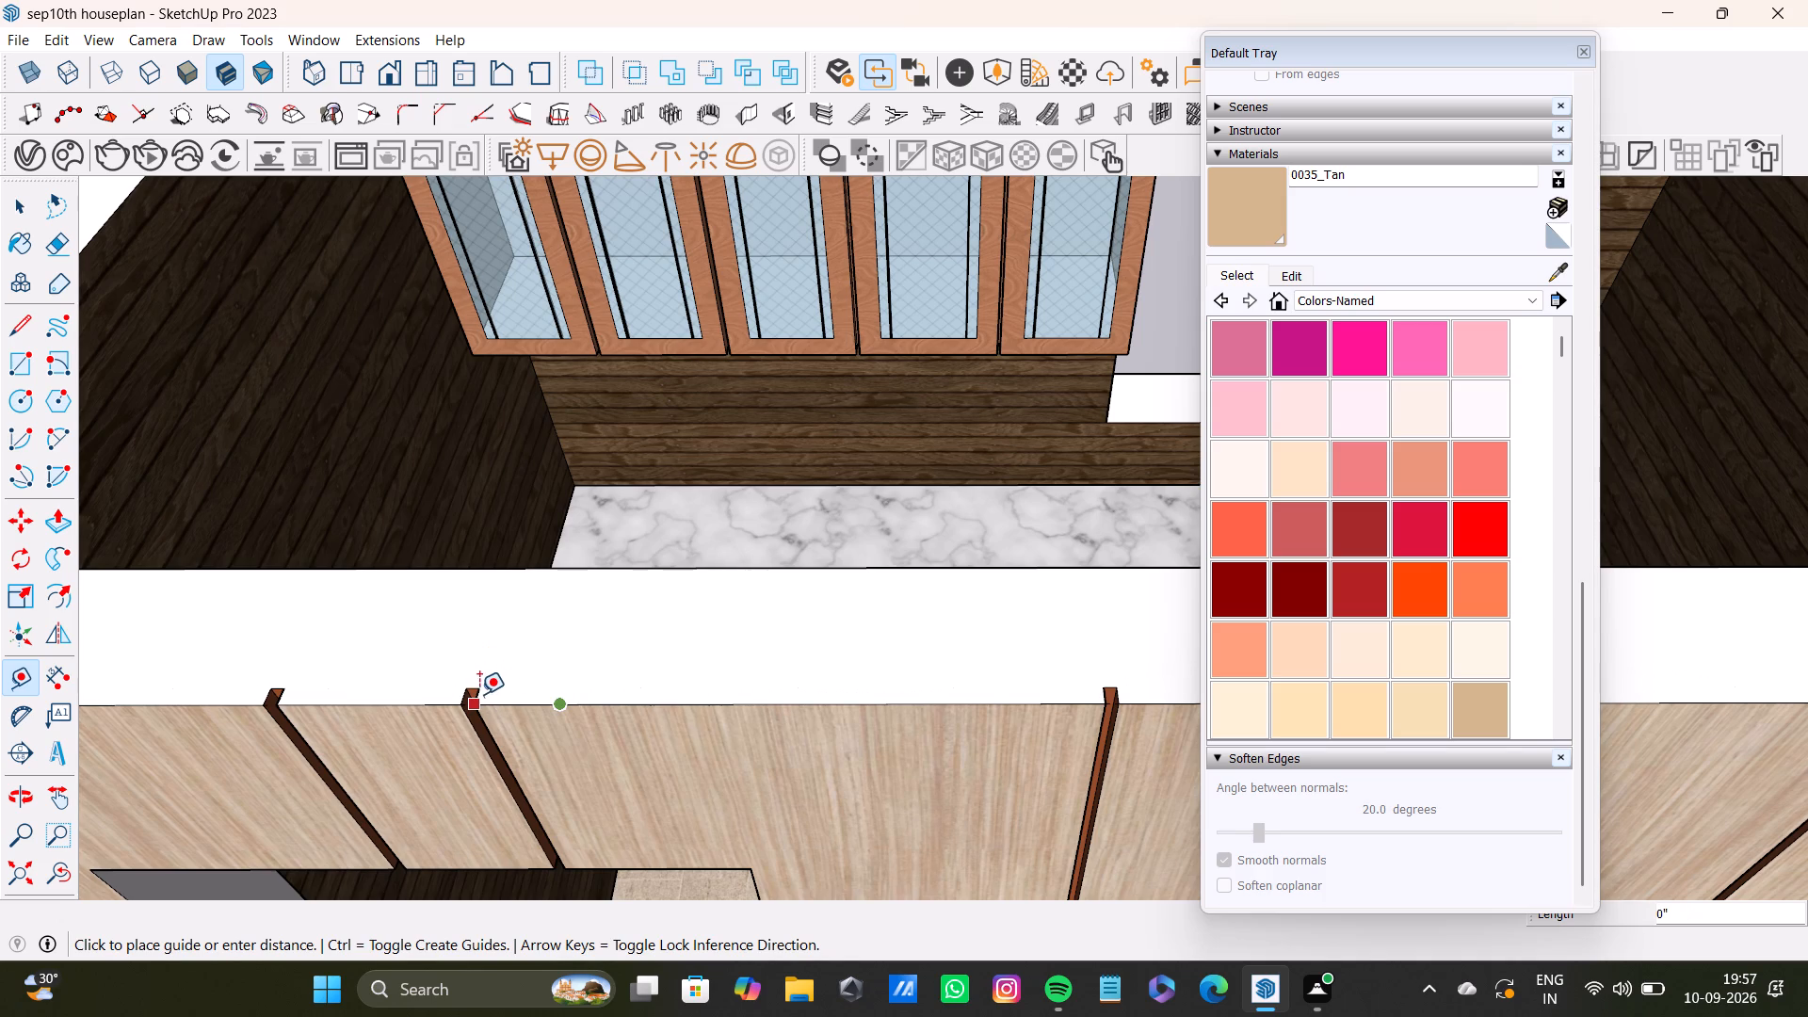
pyautogui.click(479, 686)
pyautogui.scroll(-6, 618, 693)
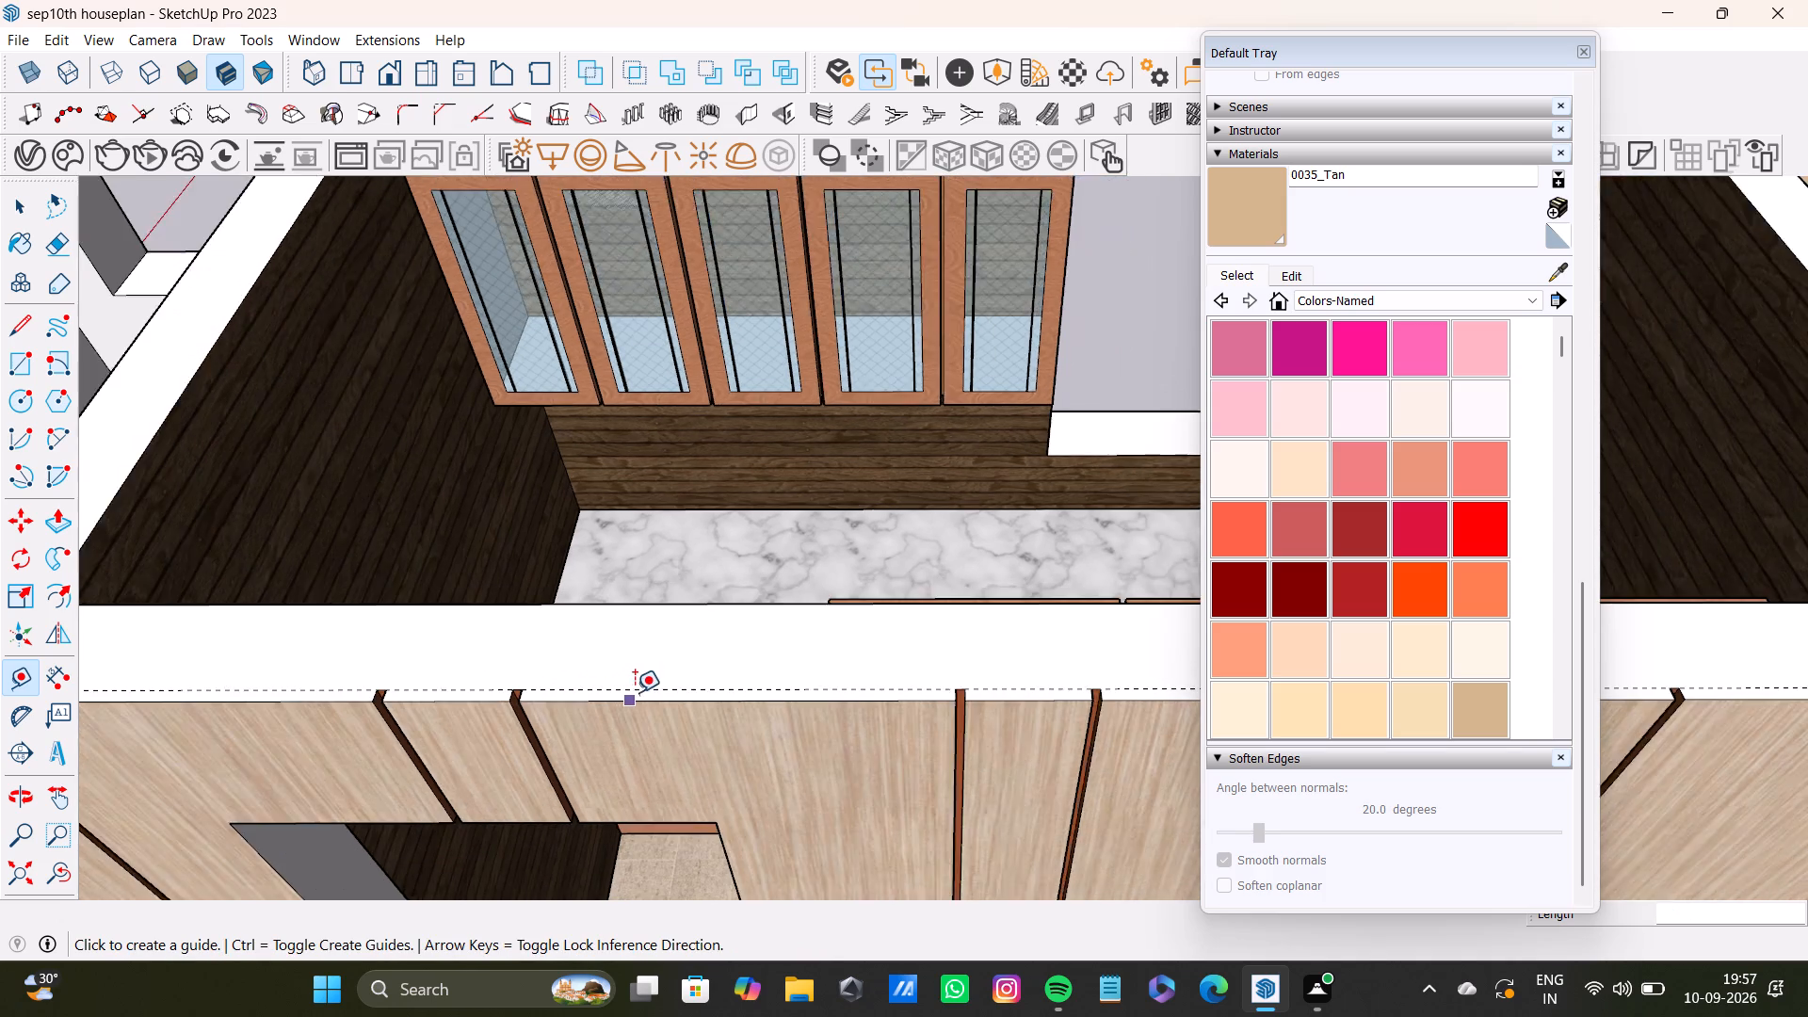
pyautogui.scroll(-1, 635, 692)
pyautogui.scroll(-8, 747, 678)
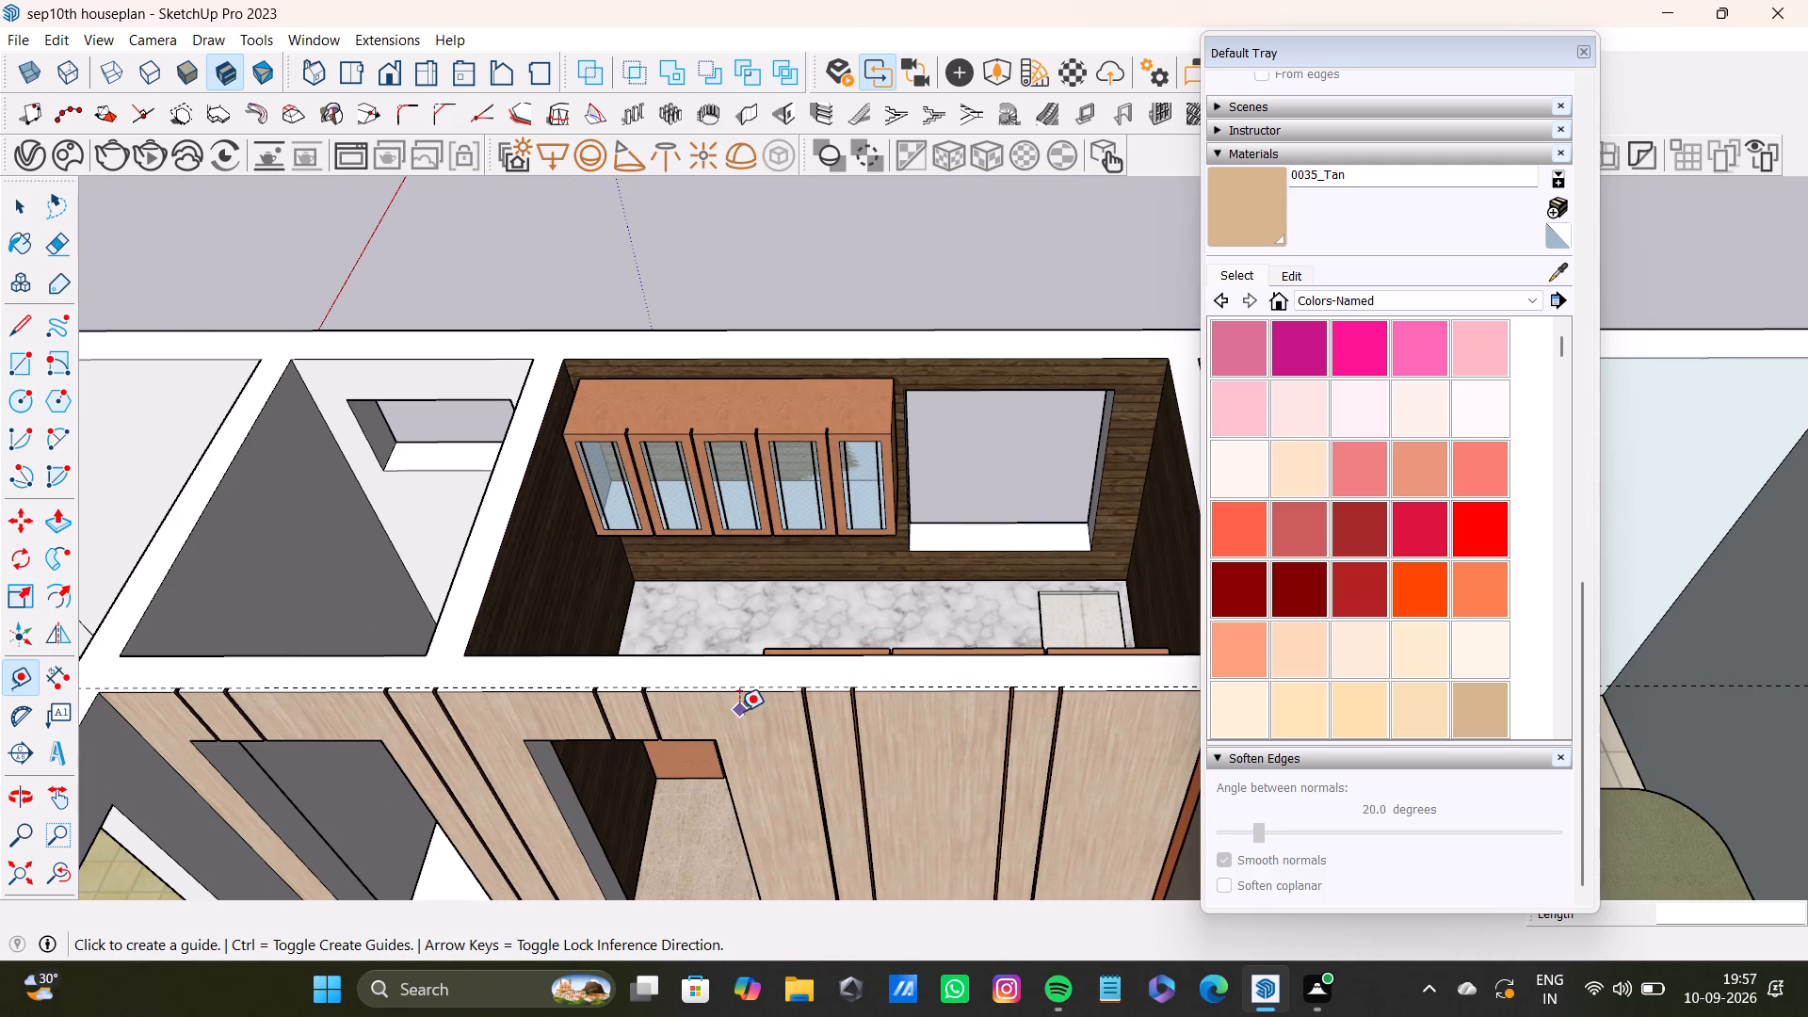
# Draw a short edge about 3/4" long on top of the wall, from the panelling's entrance-end corner back to the guide.
pyautogui.press('p')
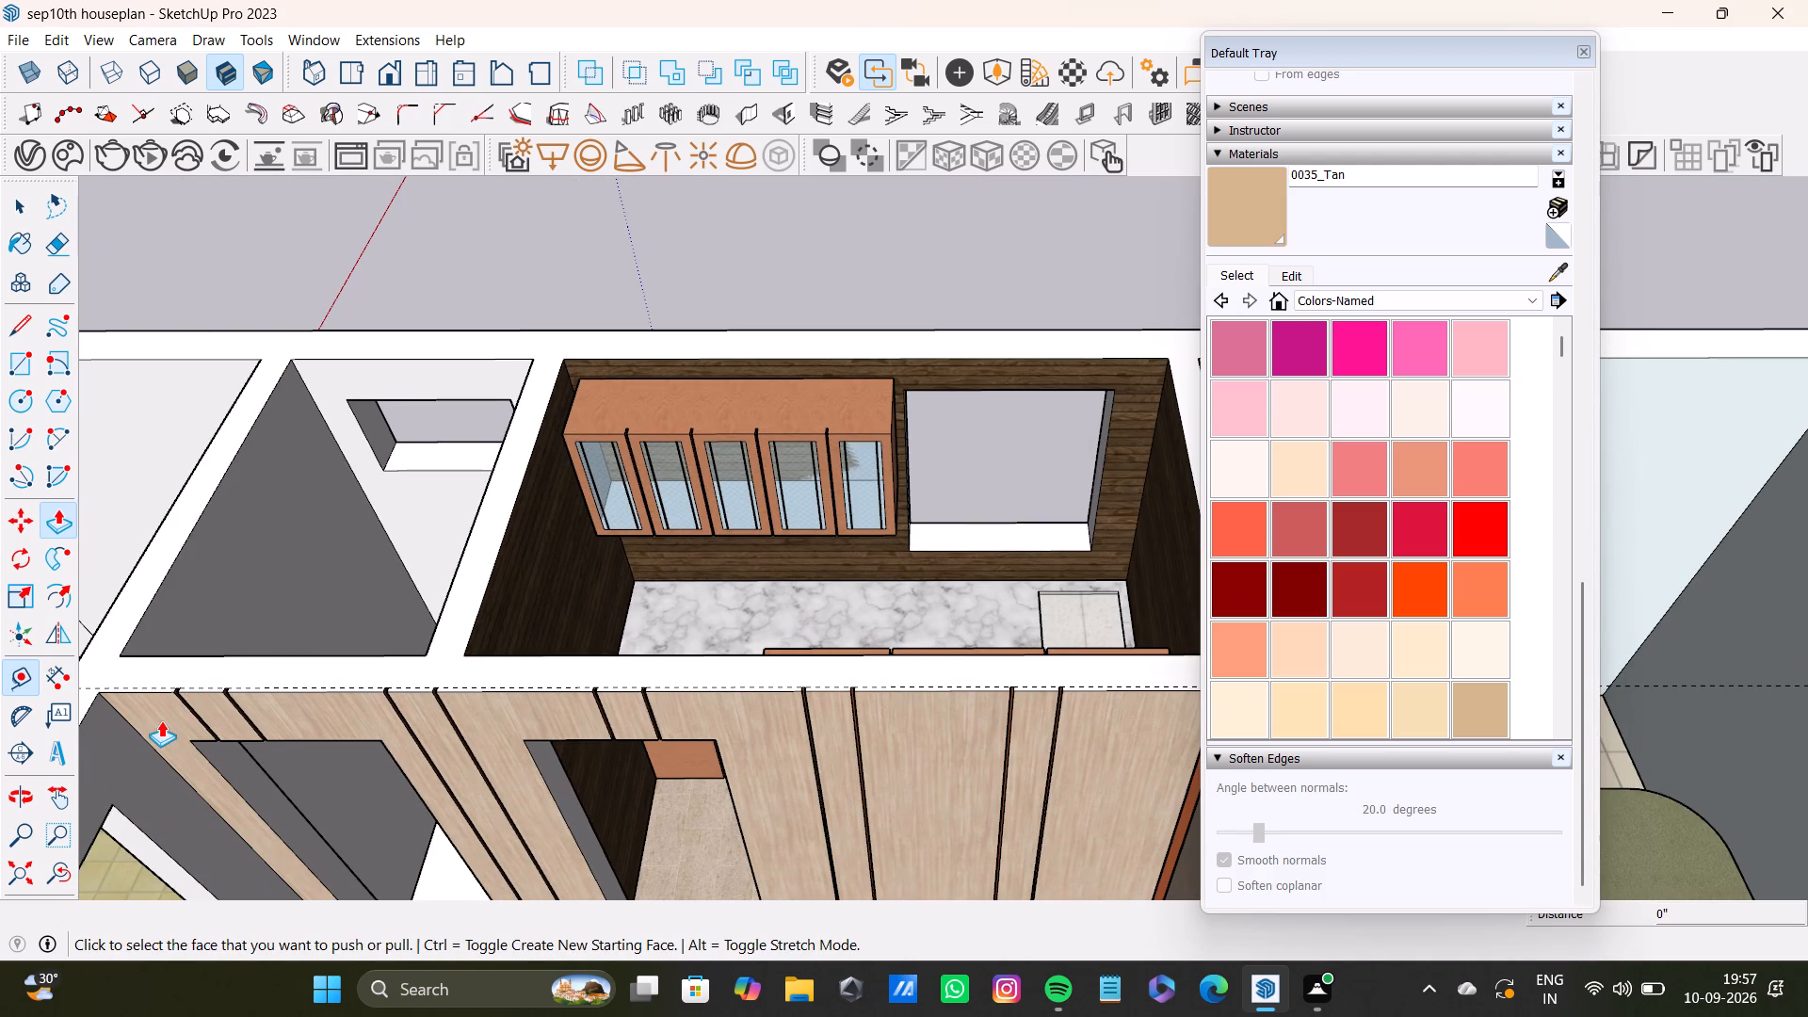
pyautogui.click(24, 328)
pyautogui.scroll(8, 217, 794)
pyautogui.scroll(-9, 132, 607)
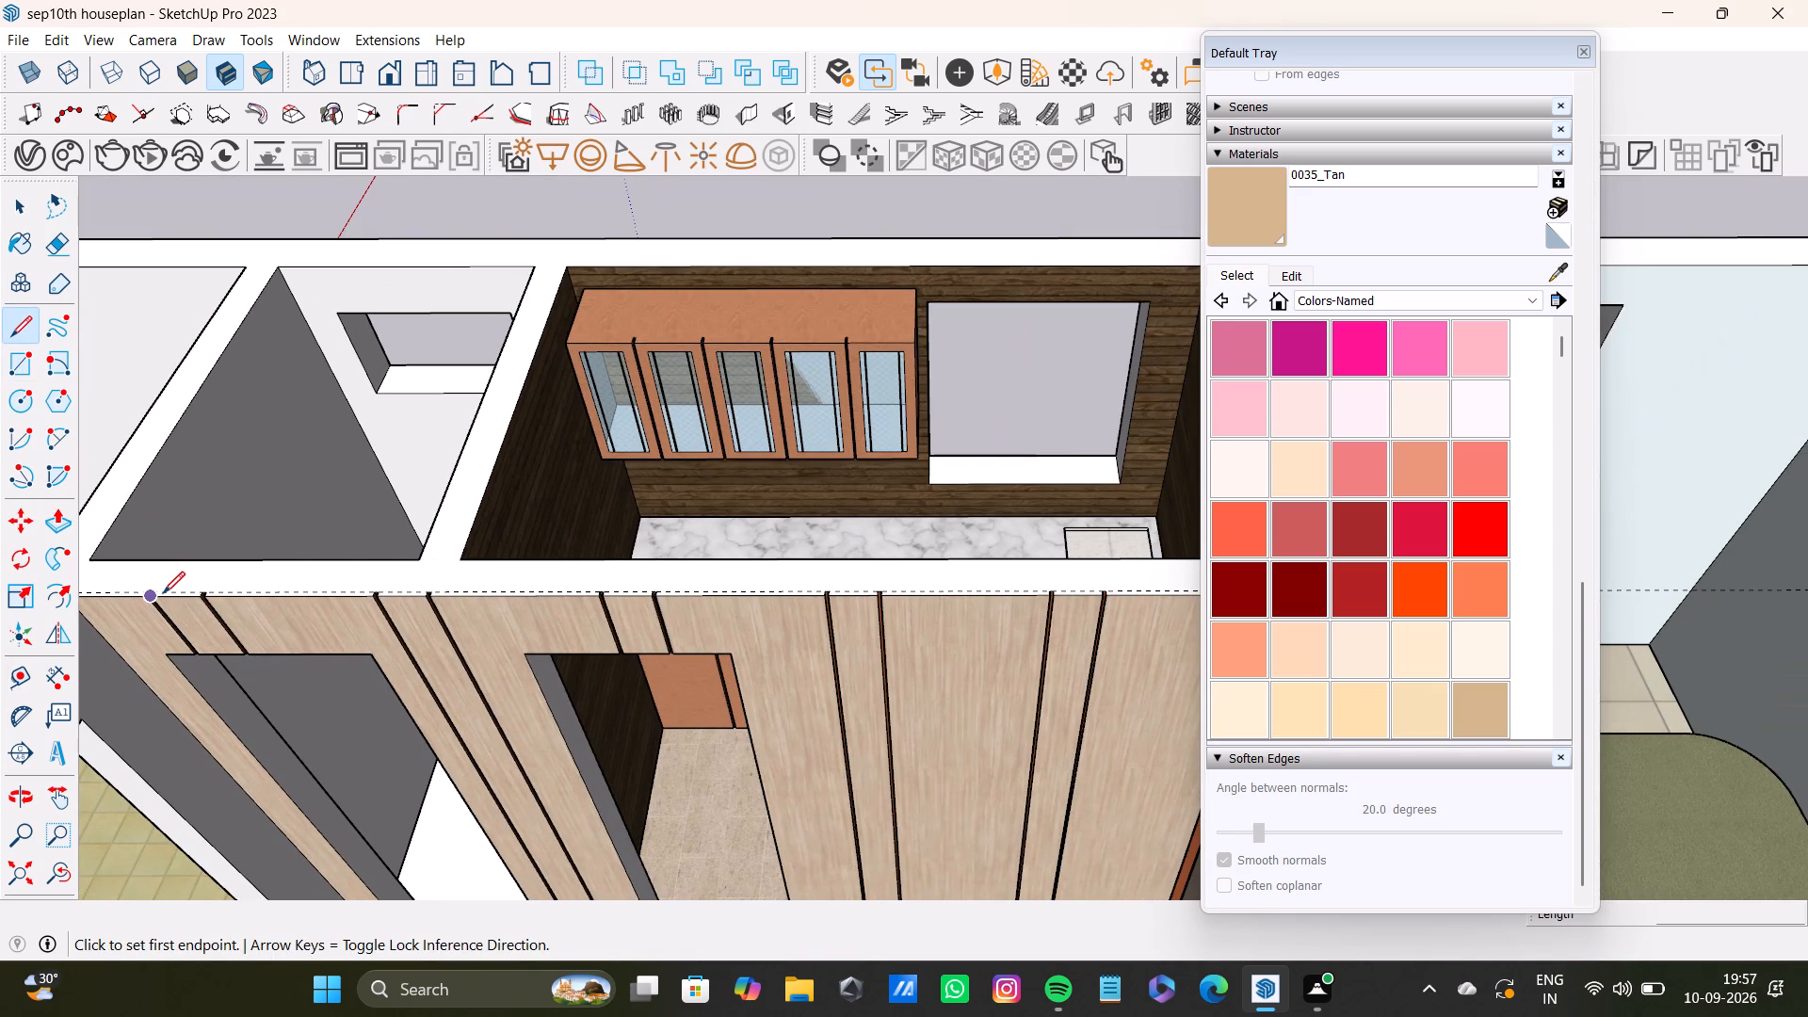
pyautogui.keyDown('shift'); pyautogui.moveTo(184, 596); pyautogui.dragTo(526, 634, button='middle'); pyautogui.keyUp('shift')
pyautogui.scroll(3, 449, 658)
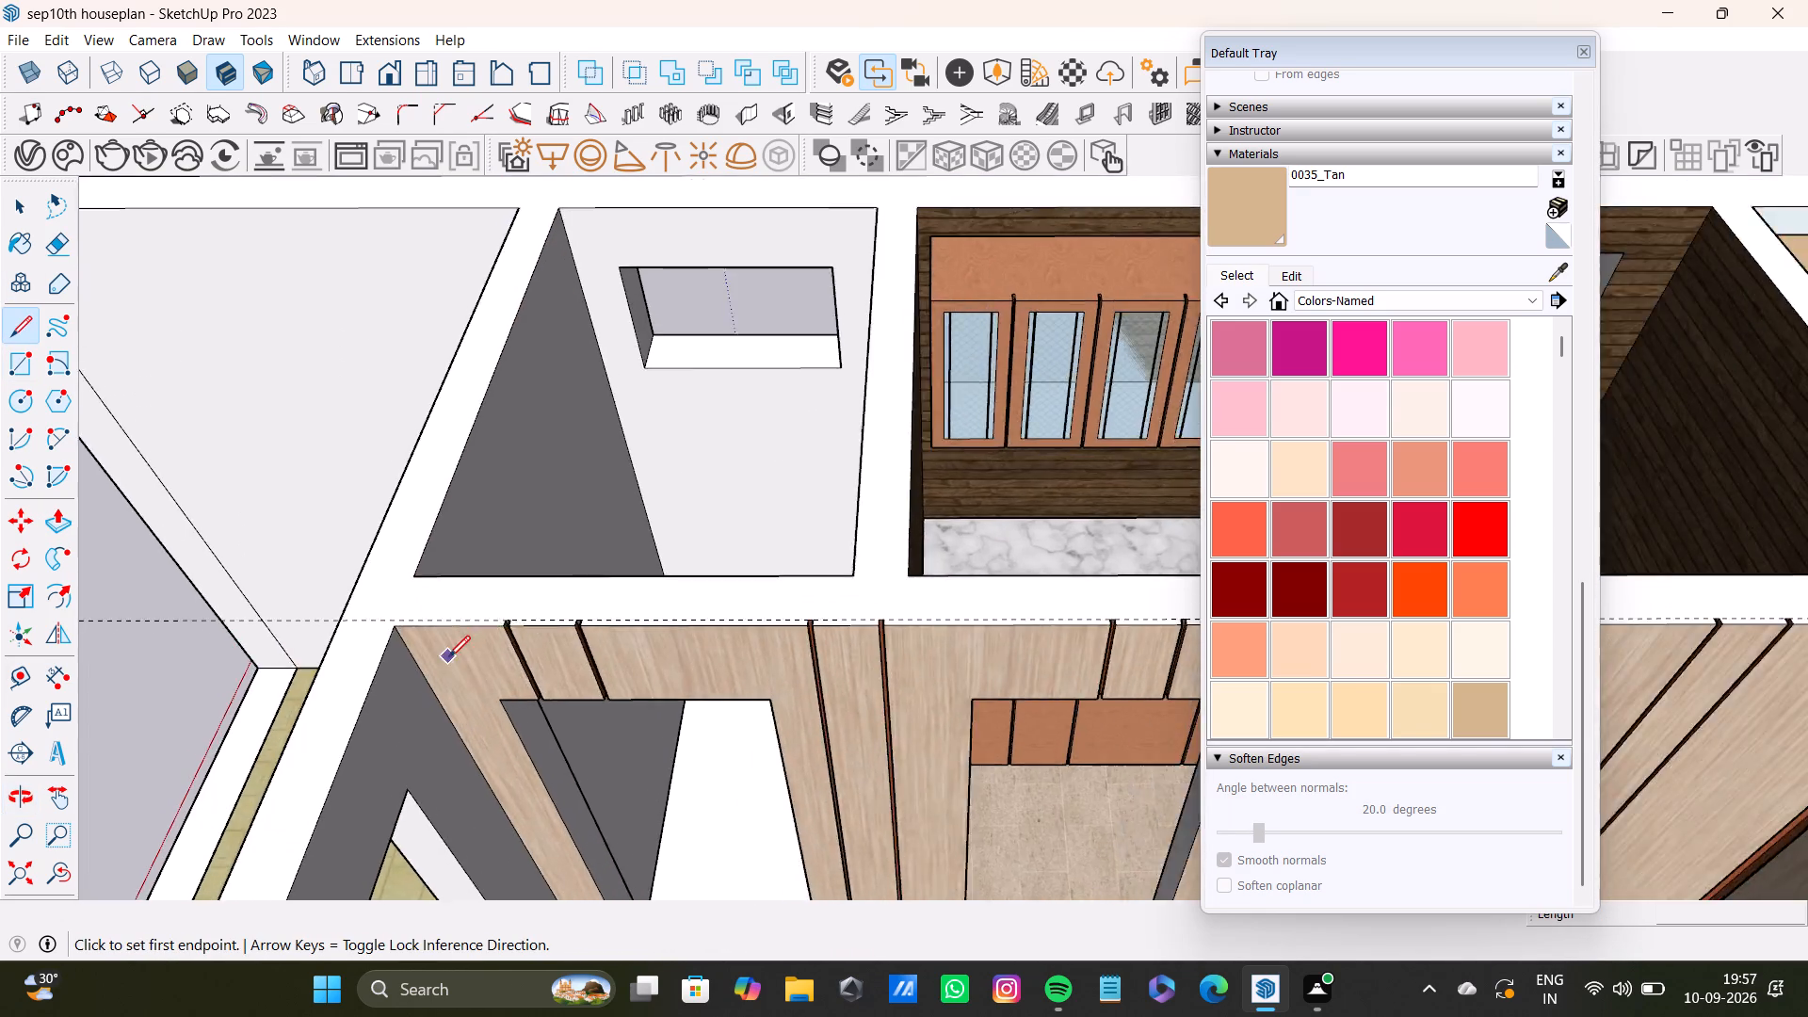
pyautogui.scroll(20, 448, 657)
pyautogui.scroll(4, 448, 657)
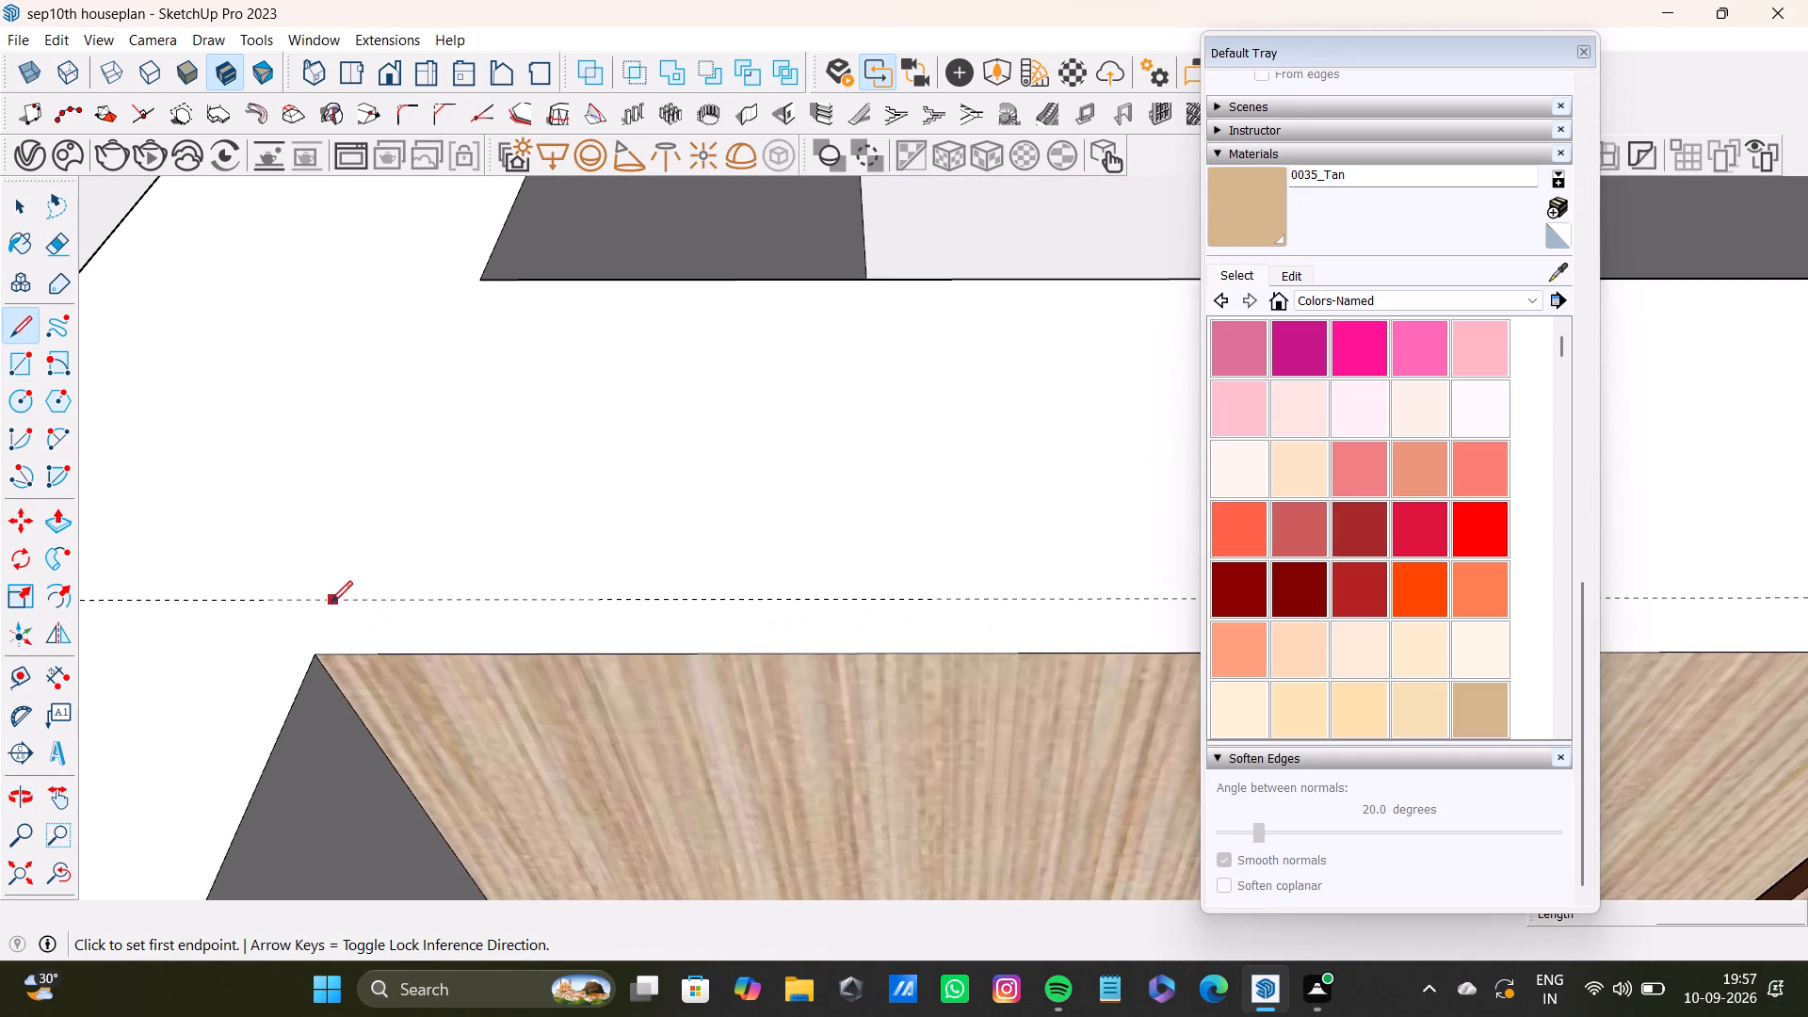
pyautogui.click(331, 603)
pyautogui.press('space')
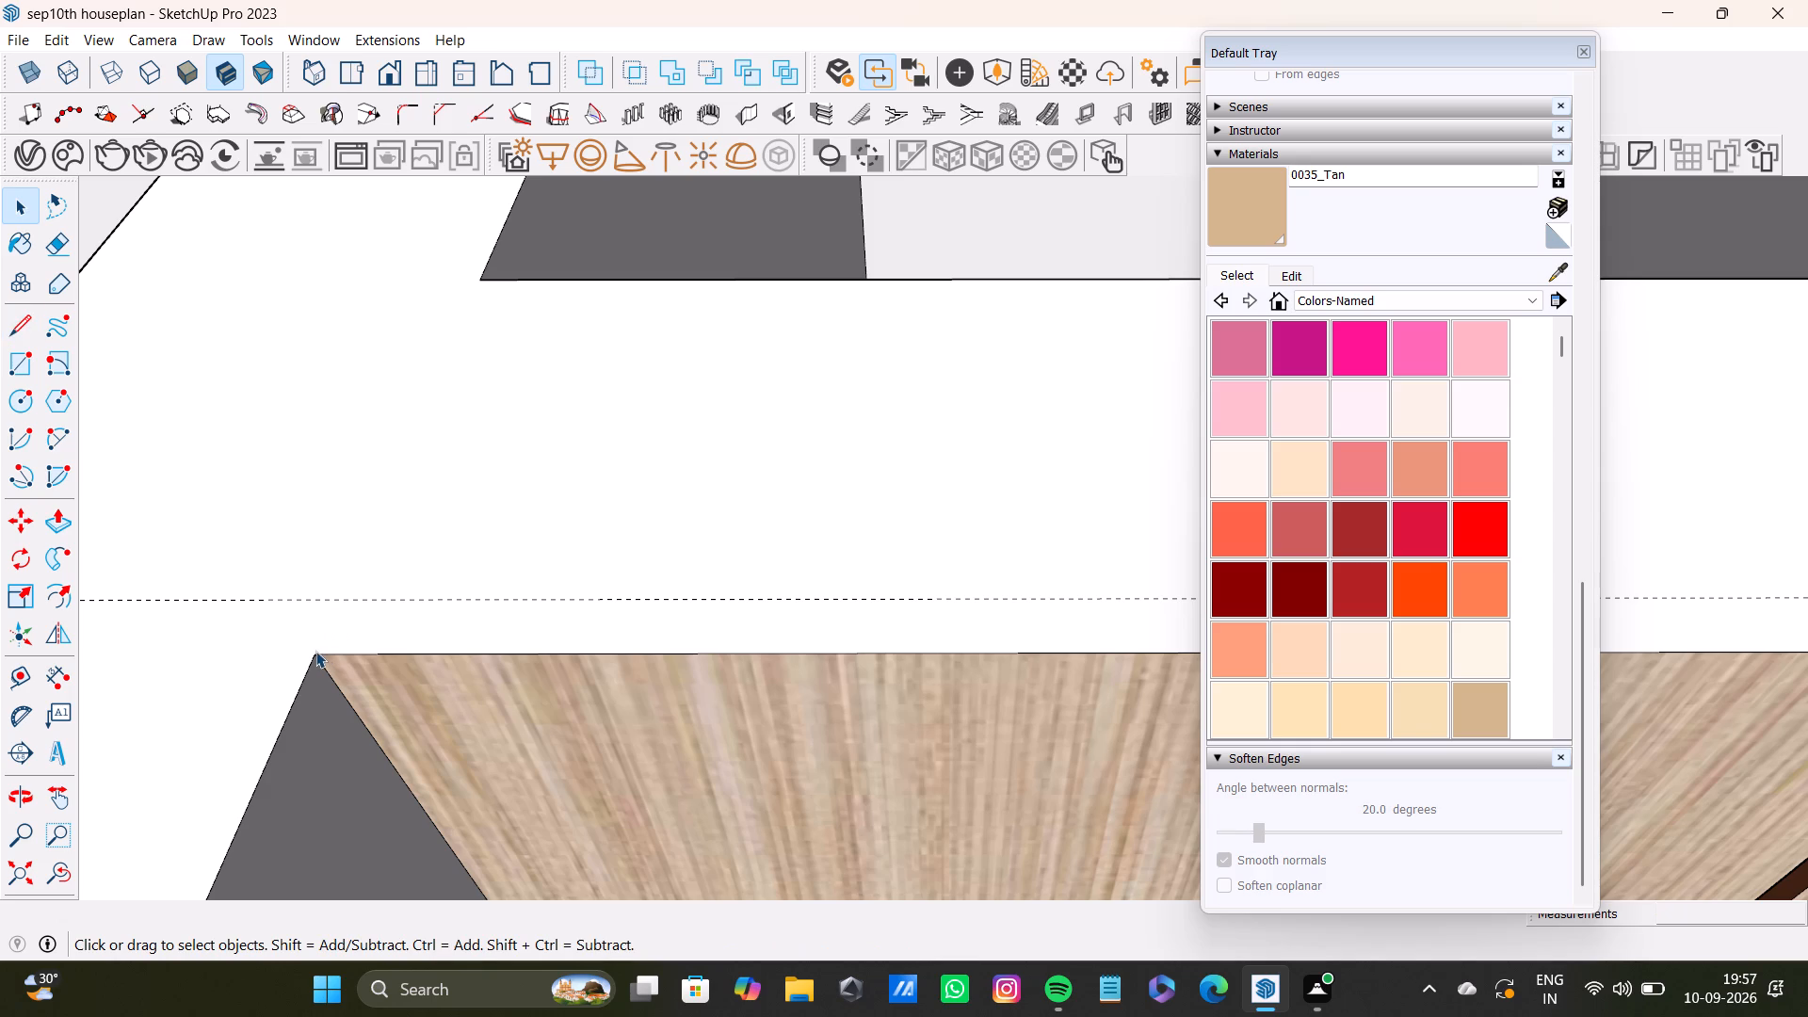
pyautogui.press('l')
pyautogui.scroll(7, 263, 655)
pyautogui.click(338, 650)
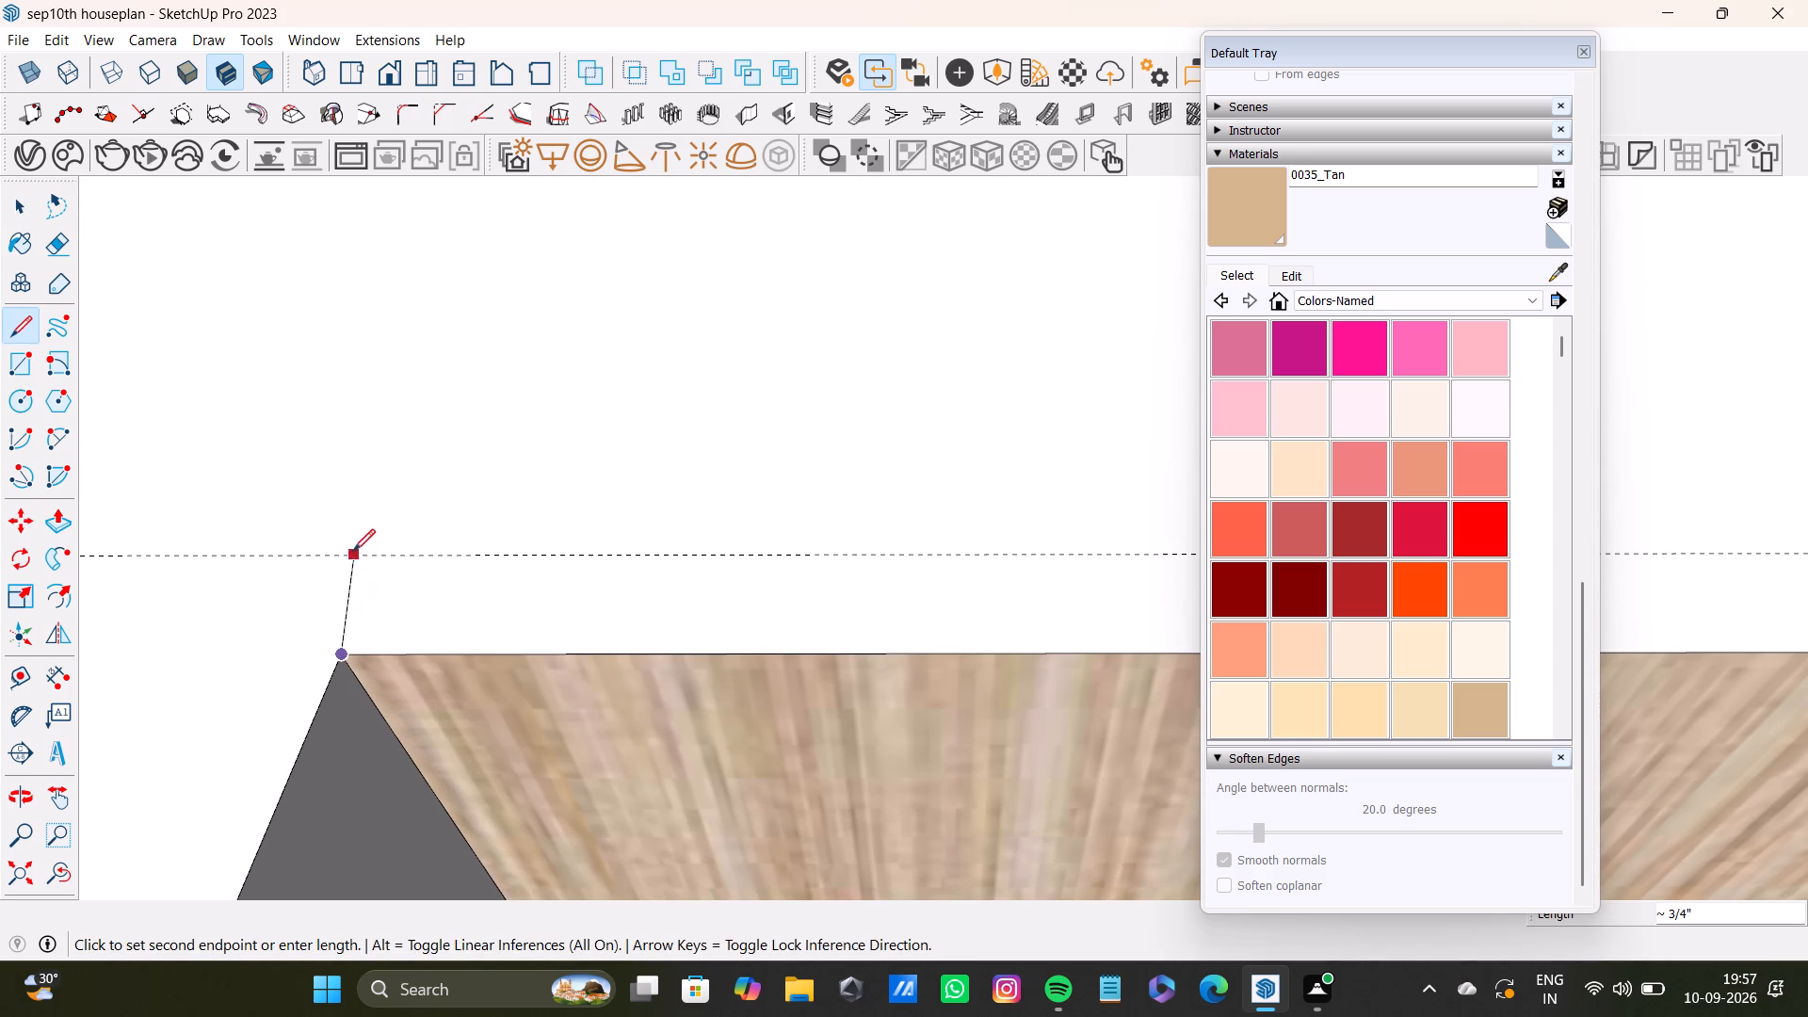
pyautogui.click(379, 552)
# Draw an edge about 14' 3 7/16" long along the guide, from the short edge to the brown groove at the kitchen wall's far corner.
pyautogui.scroll(-7, 464, 582)
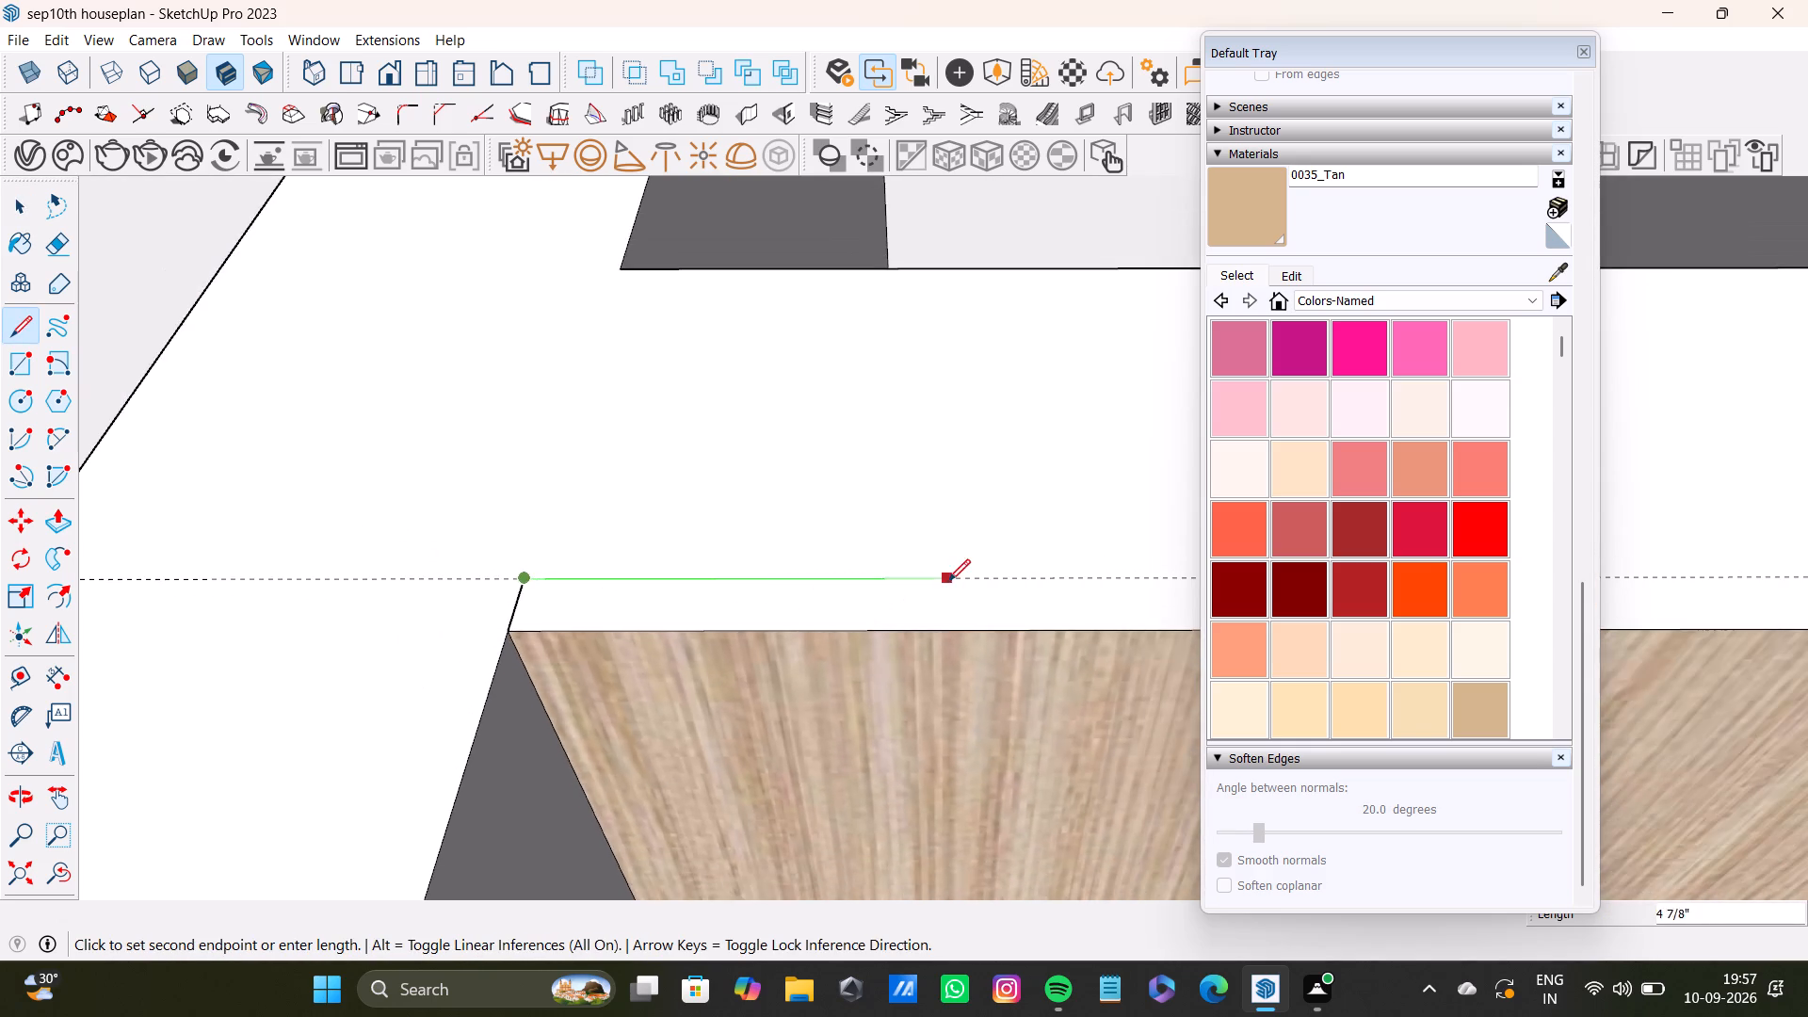
pyautogui.keyDown('shift'); pyautogui.moveTo(930, 581); pyautogui.dragTo(276, 640, button='middle'); pyautogui.keyUp('shift')
pyautogui.scroll(-7, 699, 676)
pyautogui.keyDown('shift'); pyautogui.moveTo(952, 660); pyautogui.dragTo(34, 601, button='middle'); pyautogui.keyUp('shift')
pyautogui.scroll(-6, 551, 628)
pyautogui.keyDown('shift'); pyautogui.moveTo(837, 589); pyautogui.dragTo(736, 615, button='middle'); pyautogui.keyUp('shift')
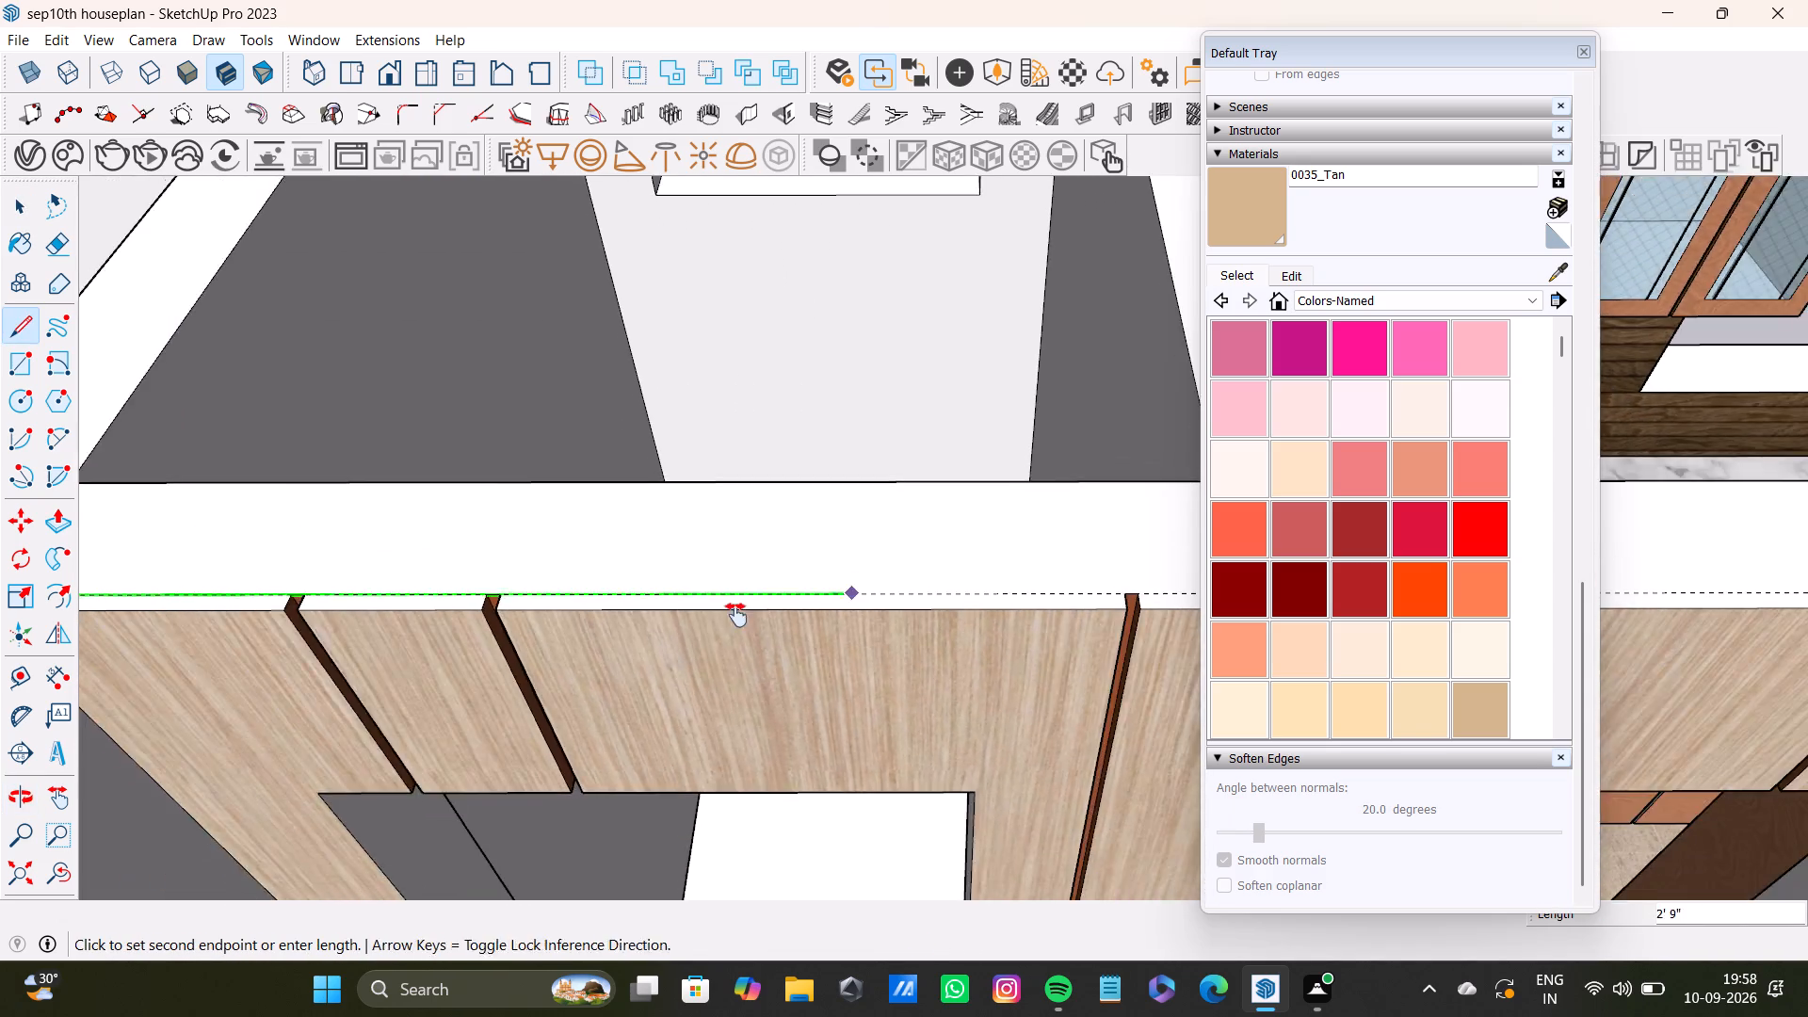
pyautogui.keyDown('shift'); pyautogui.moveTo(736, 615); pyautogui.dragTo(101, 621, button='middle'); pyautogui.keyUp('shift')
pyautogui.scroll(-3, 677, 605)
pyautogui.keyDown('shift'); pyautogui.moveTo(924, 606); pyautogui.dragTo(468, 677, button='middle'); pyautogui.keyUp('shift')
pyautogui.scroll(-3, 831, 650)
pyautogui.keyDown('shift'); pyautogui.moveTo(1008, 691); pyautogui.dragTo(339, 689, button='middle'); pyautogui.keyUp('shift')
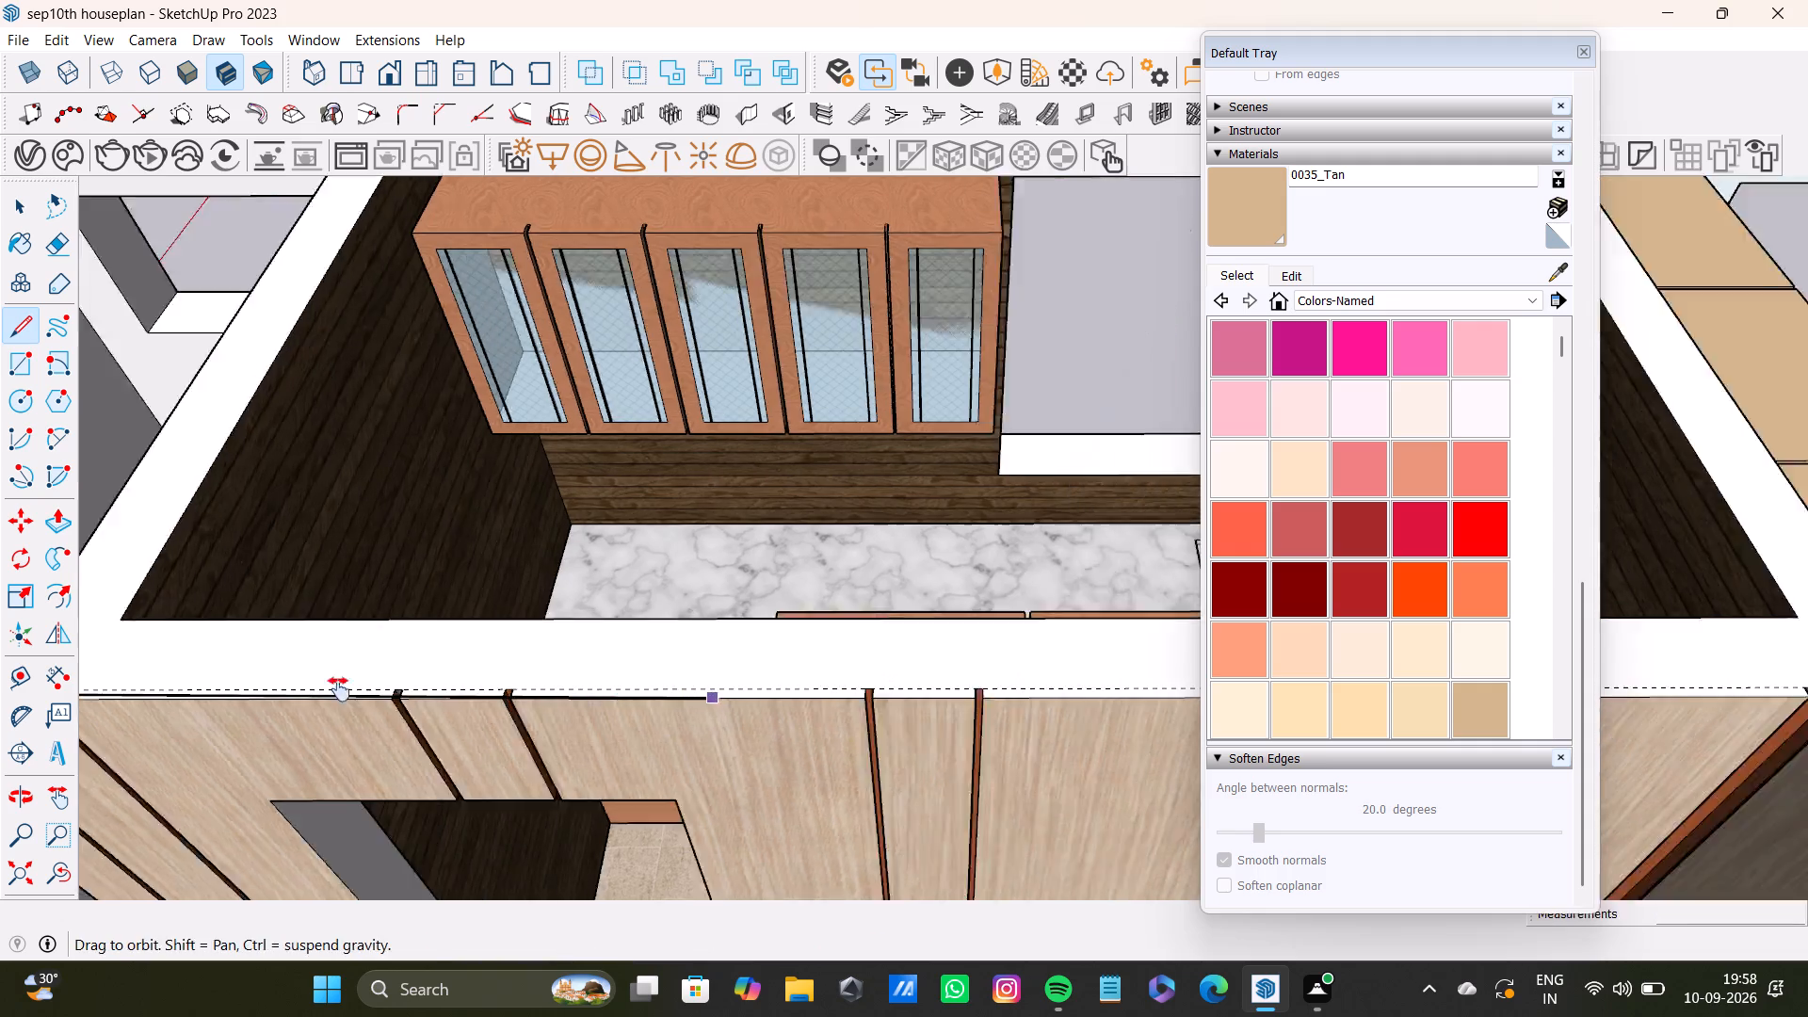
pyautogui.keyDown('shift'); pyautogui.moveTo(339, 689); pyautogui.dragTo(342, 691, button='middle'); pyautogui.keyUp('shift')
pyautogui.scroll(-3, 677, 639)
pyautogui.keyDown('shift'); pyautogui.moveTo(1057, 699); pyautogui.dragTo(686, 711, button='middle'); pyautogui.keyUp('shift')
pyautogui.scroll(15, 946, 650)
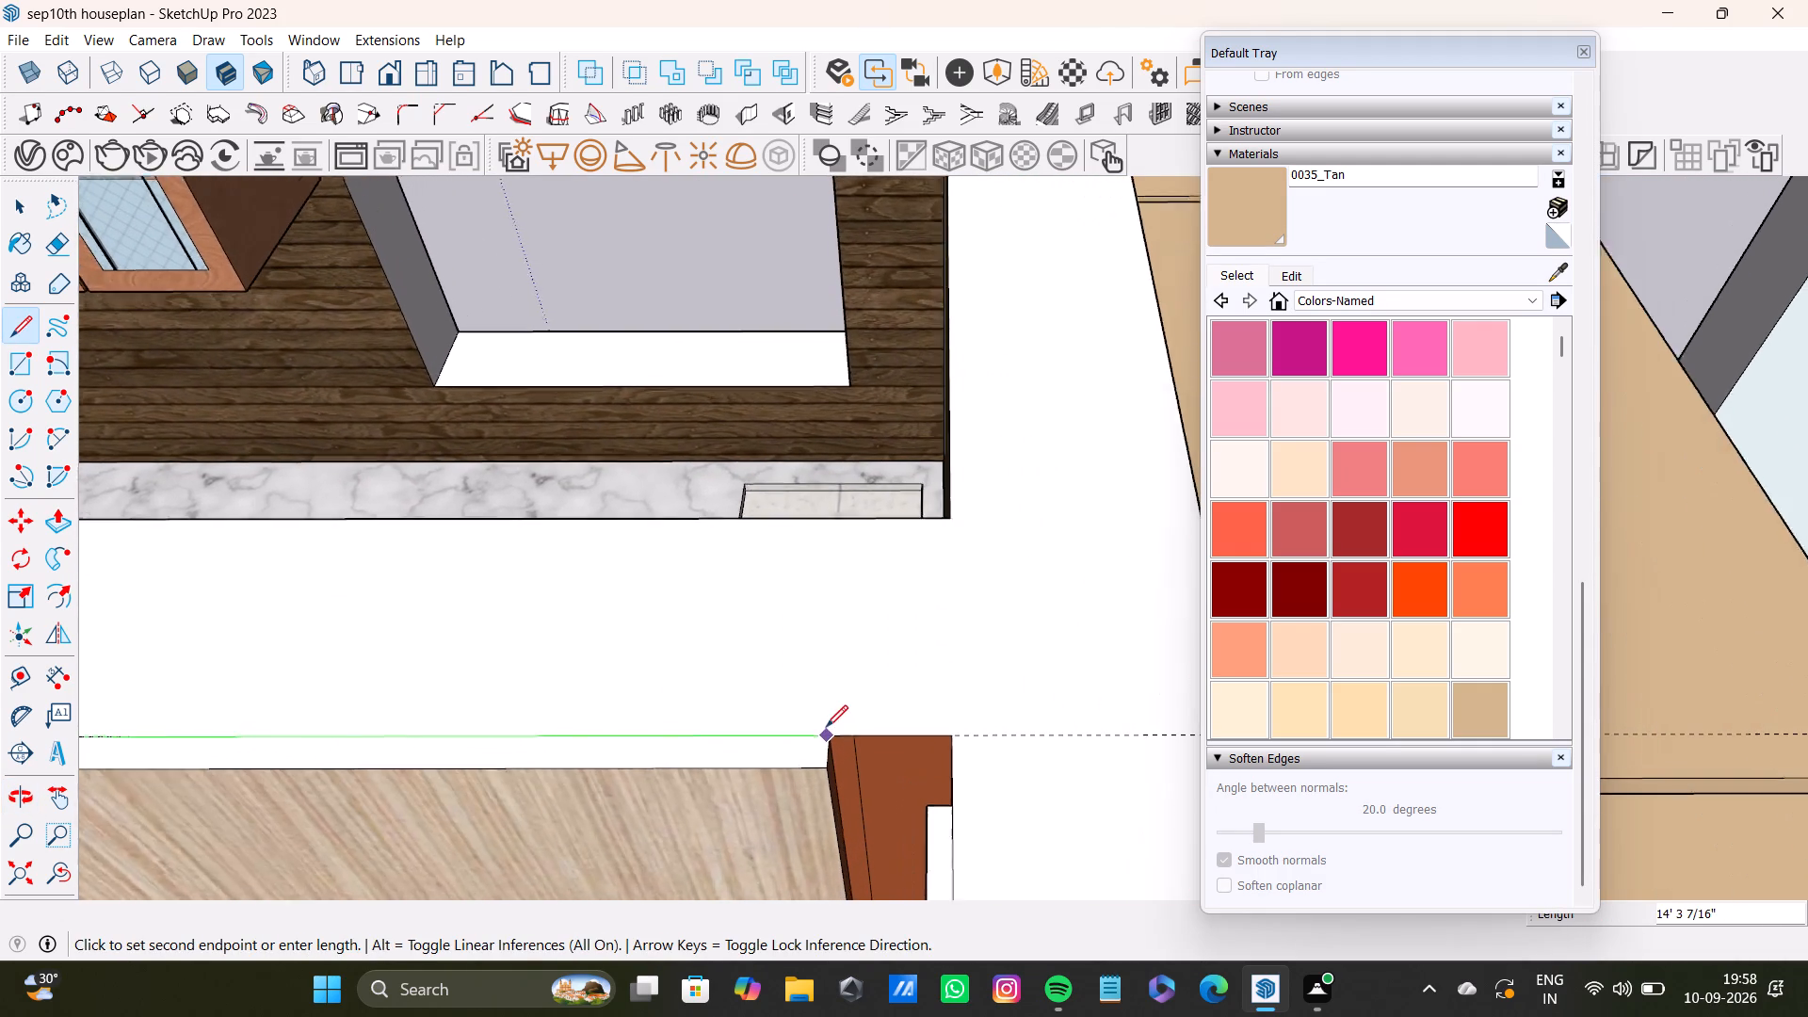
pyautogui.click(830, 737)
pyautogui.press('space')
# Examine the narrow strip between the drawn edge and the panelling, back towards the entrance end and down the grooves.
pyautogui.scroll(-16, 818, 738)
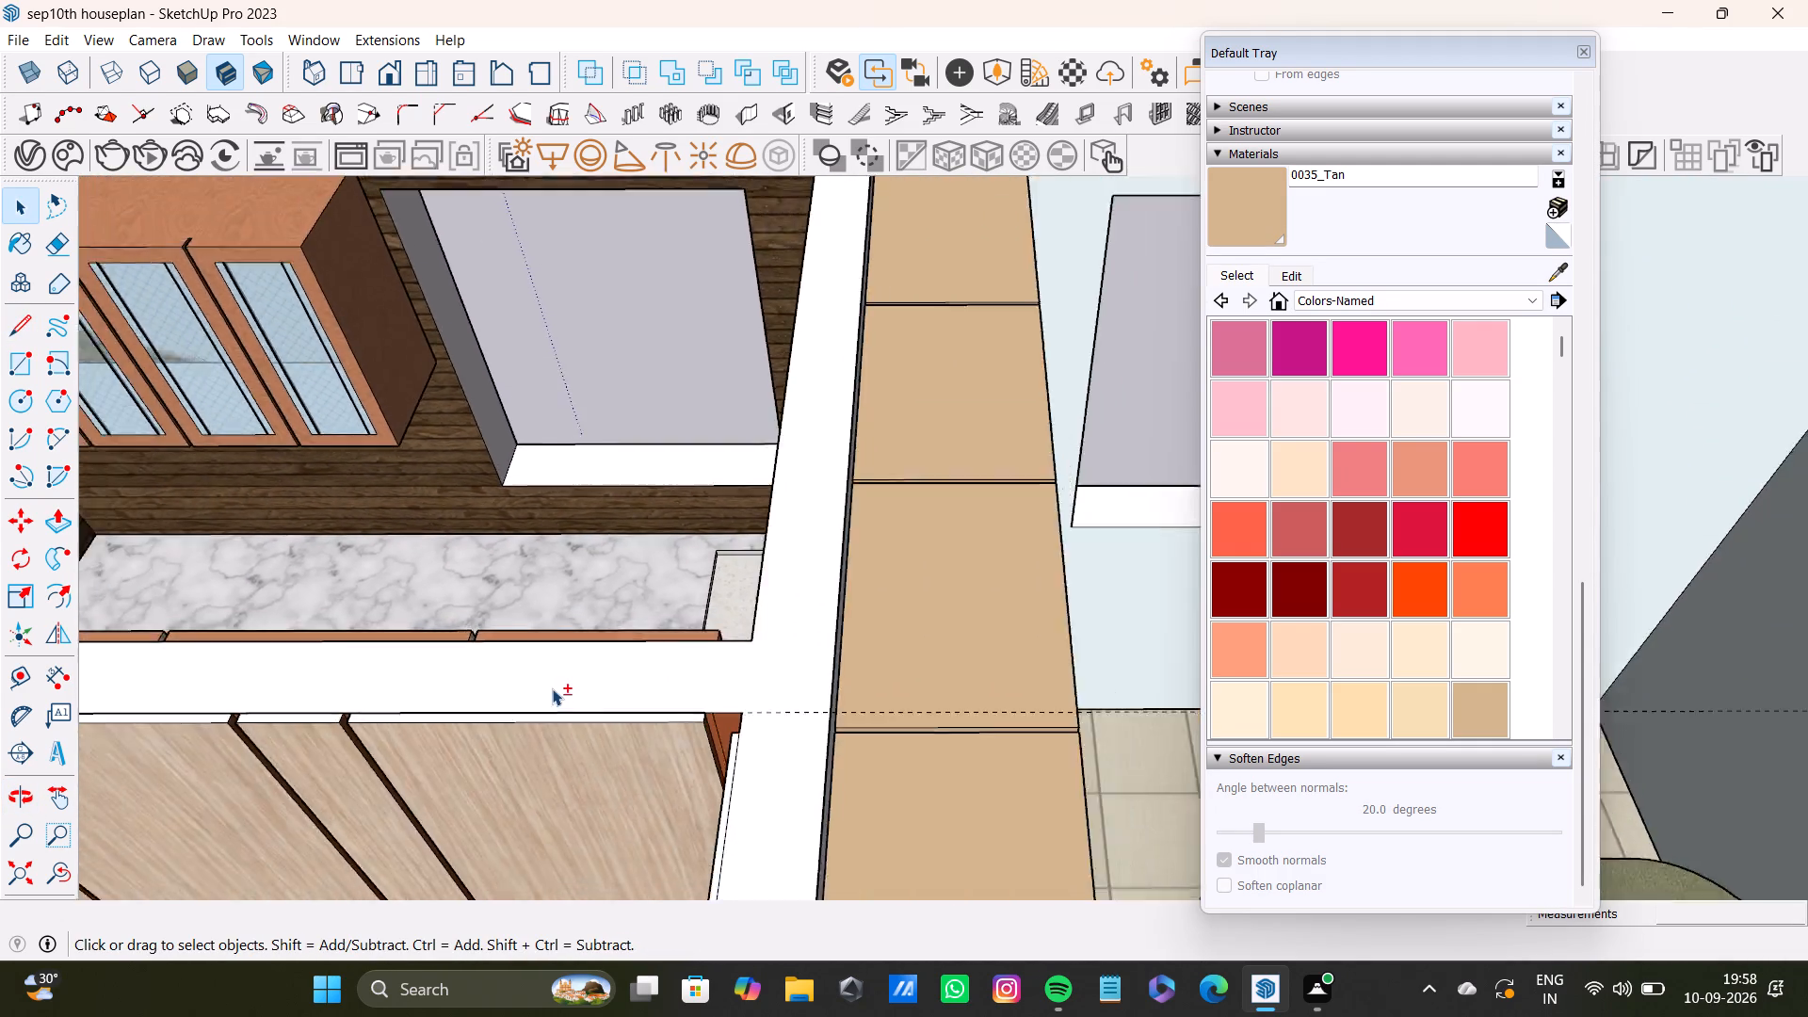
pyautogui.scroll(-11, 552, 688)
pyautogui.keyDown('shift'); pyautogui.moveTo(419, 704); pyautogui.dragTo(872, 740, button='middle'); pyautogui.keyUp('shift')
pyautogui.scroll(-8, 686, 714)
pyautogui.scroll(5, 579, 708)
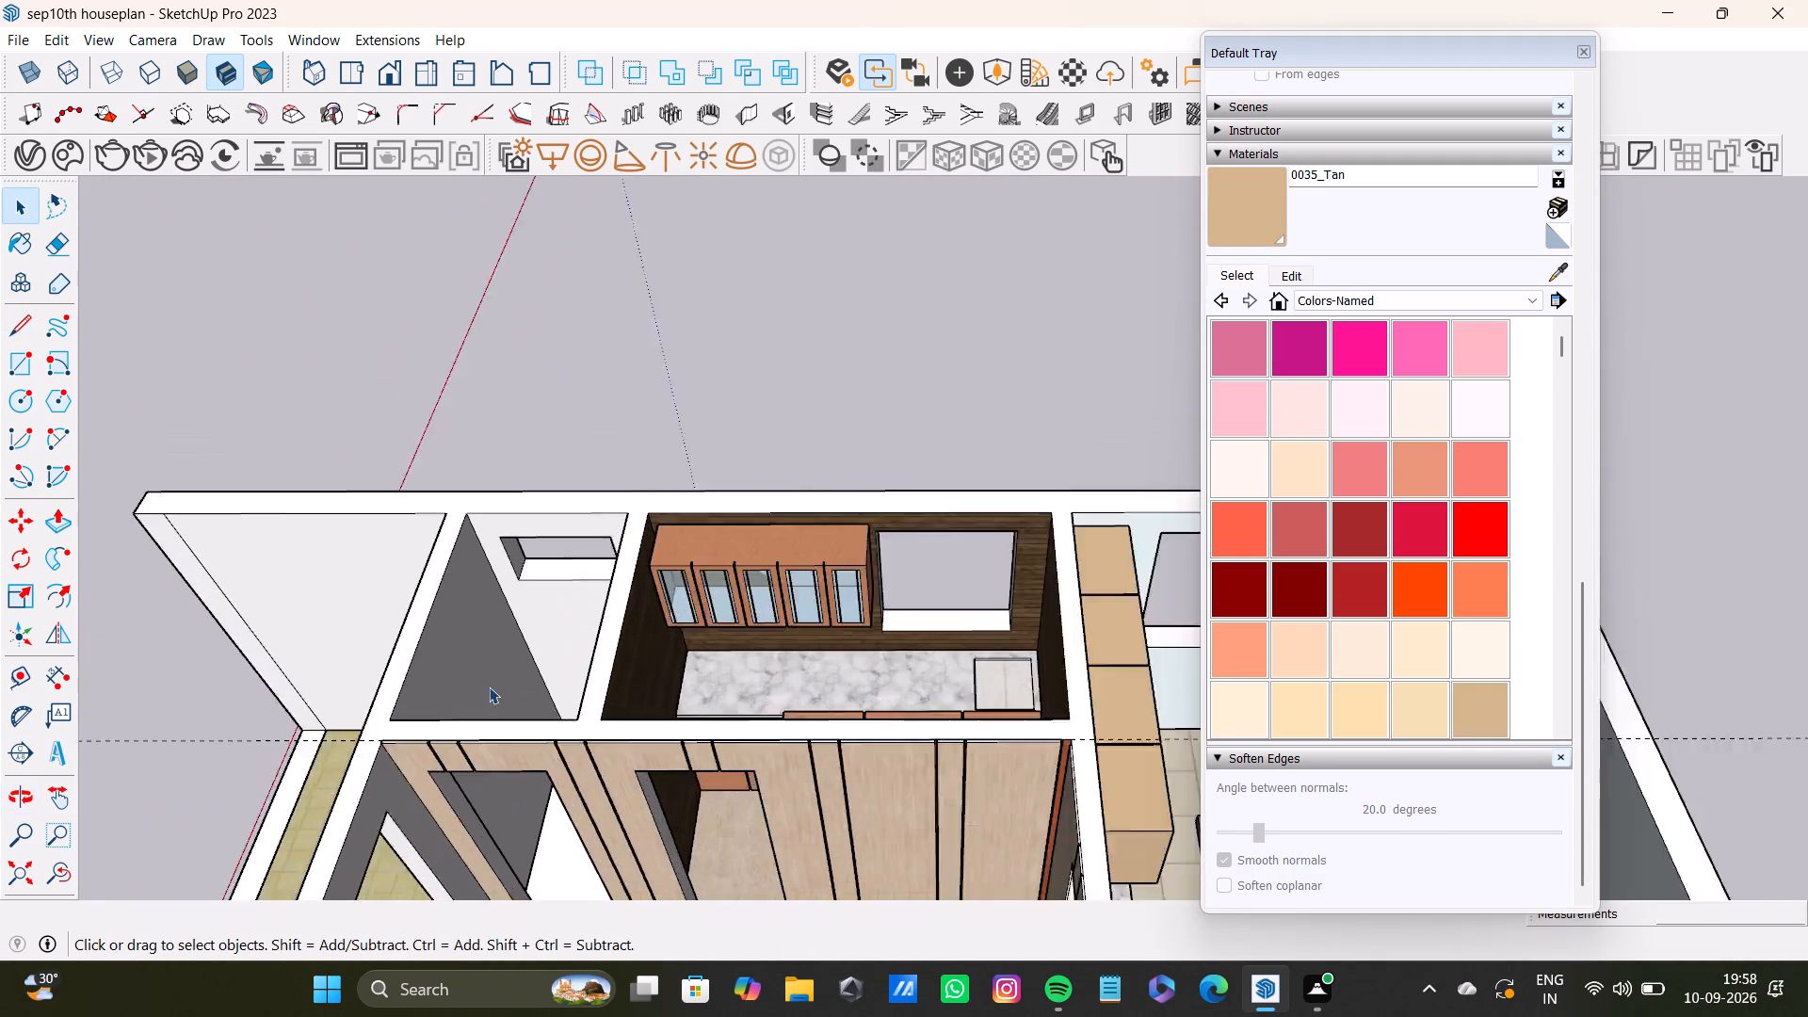
pyautogui.scroll(7, 489, 686)
pyautogui.scroll(-3, 367, 782)
pyautogui.keyDown('shift'); pyautogui.moveTo(367, 782); pyautogui.dragTo(505, 639, button='middle'); pyautogui.keyUp('shift')
pyautogui.keyDown('shift'); pyautogui.scroll(1, 428, 706); pyautogui.keyUp('shift')
pyautogui.keyDown('shift'); pyautogui.scroll(-1, 556, 618); pyautogui.keyUp('shift')
pyautogui.scroll(15, 504, 649)
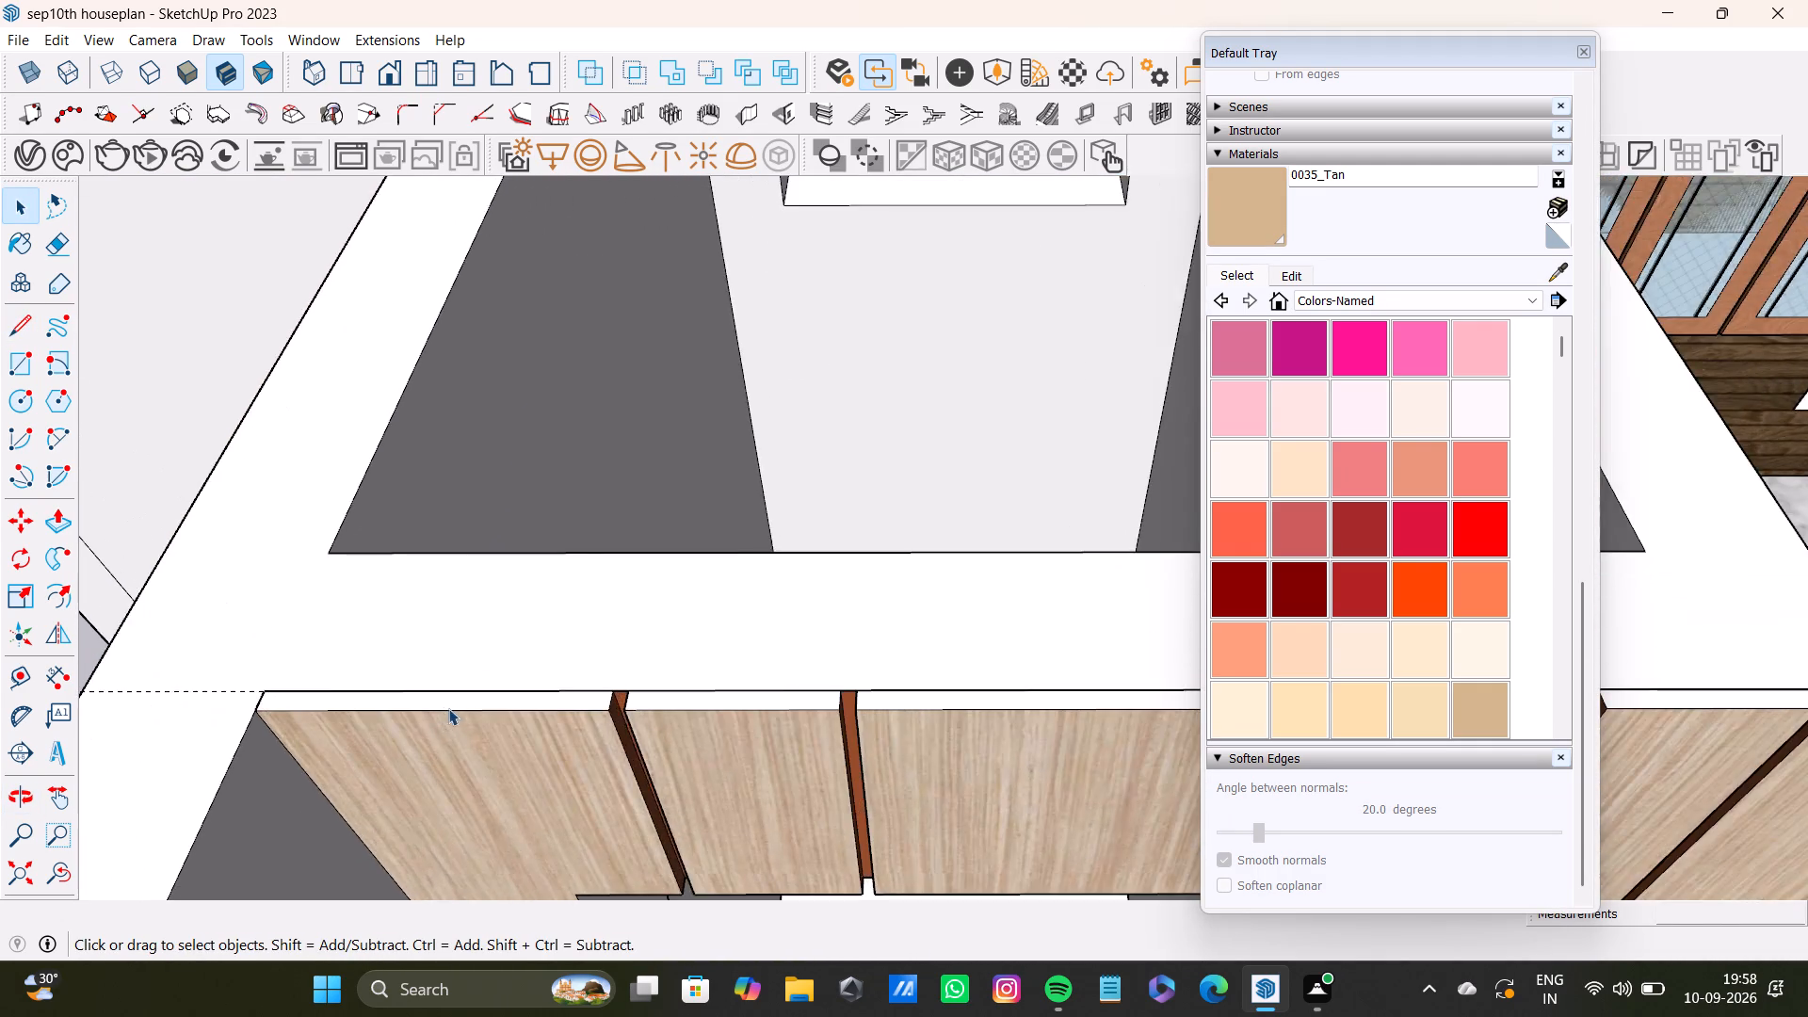
pyautogui.moveTo(467, 712); pyautogui.dragTo(461, 784, button='middle')
pyautogui.scroll(3, 467, 775)
pyautogui.keyDown('shift'); pyautogui.moveTo(492, 751); pyautogui.dragTo(506, 577, button='middle'); pyautogui.keyUp('shift')
pyautogui.keyDown('shift'); pyautogui.scroll(4, 586, 731); pyautogui.keyUp('shift')
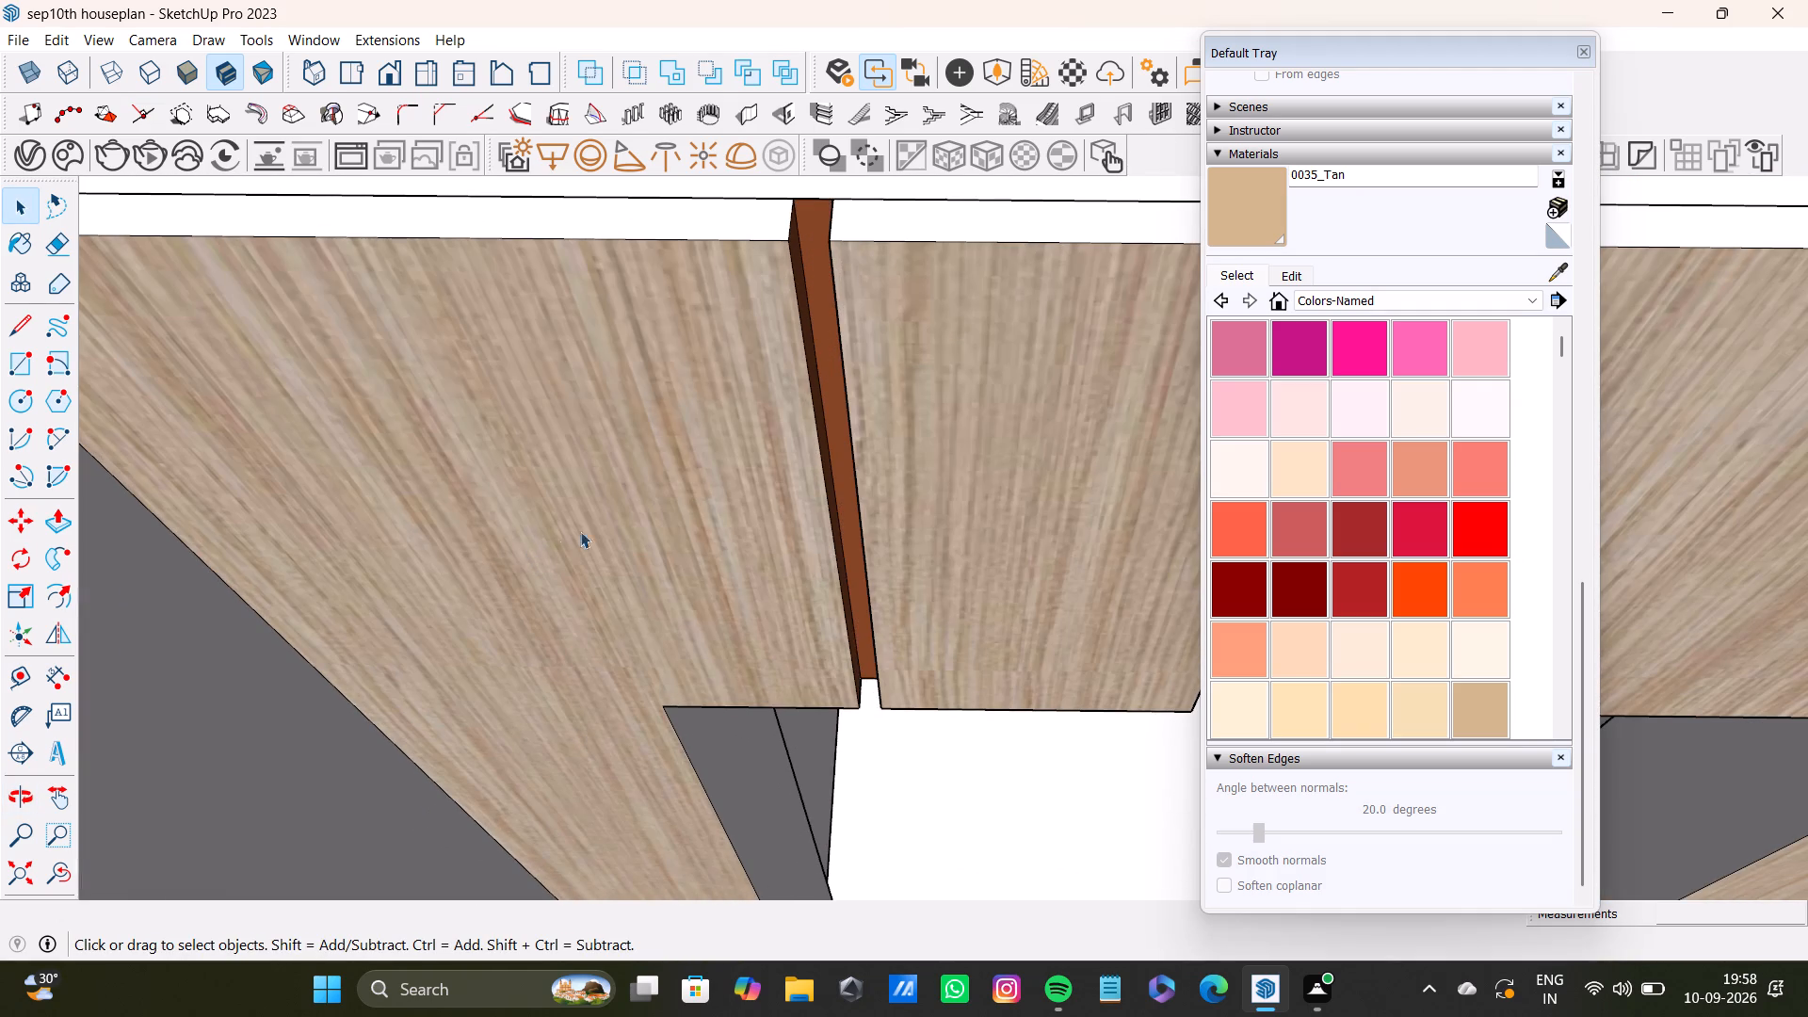
pyautogui.scroll(-11, 614, 433)
pyautogui.scroll(-3, 525, 446)
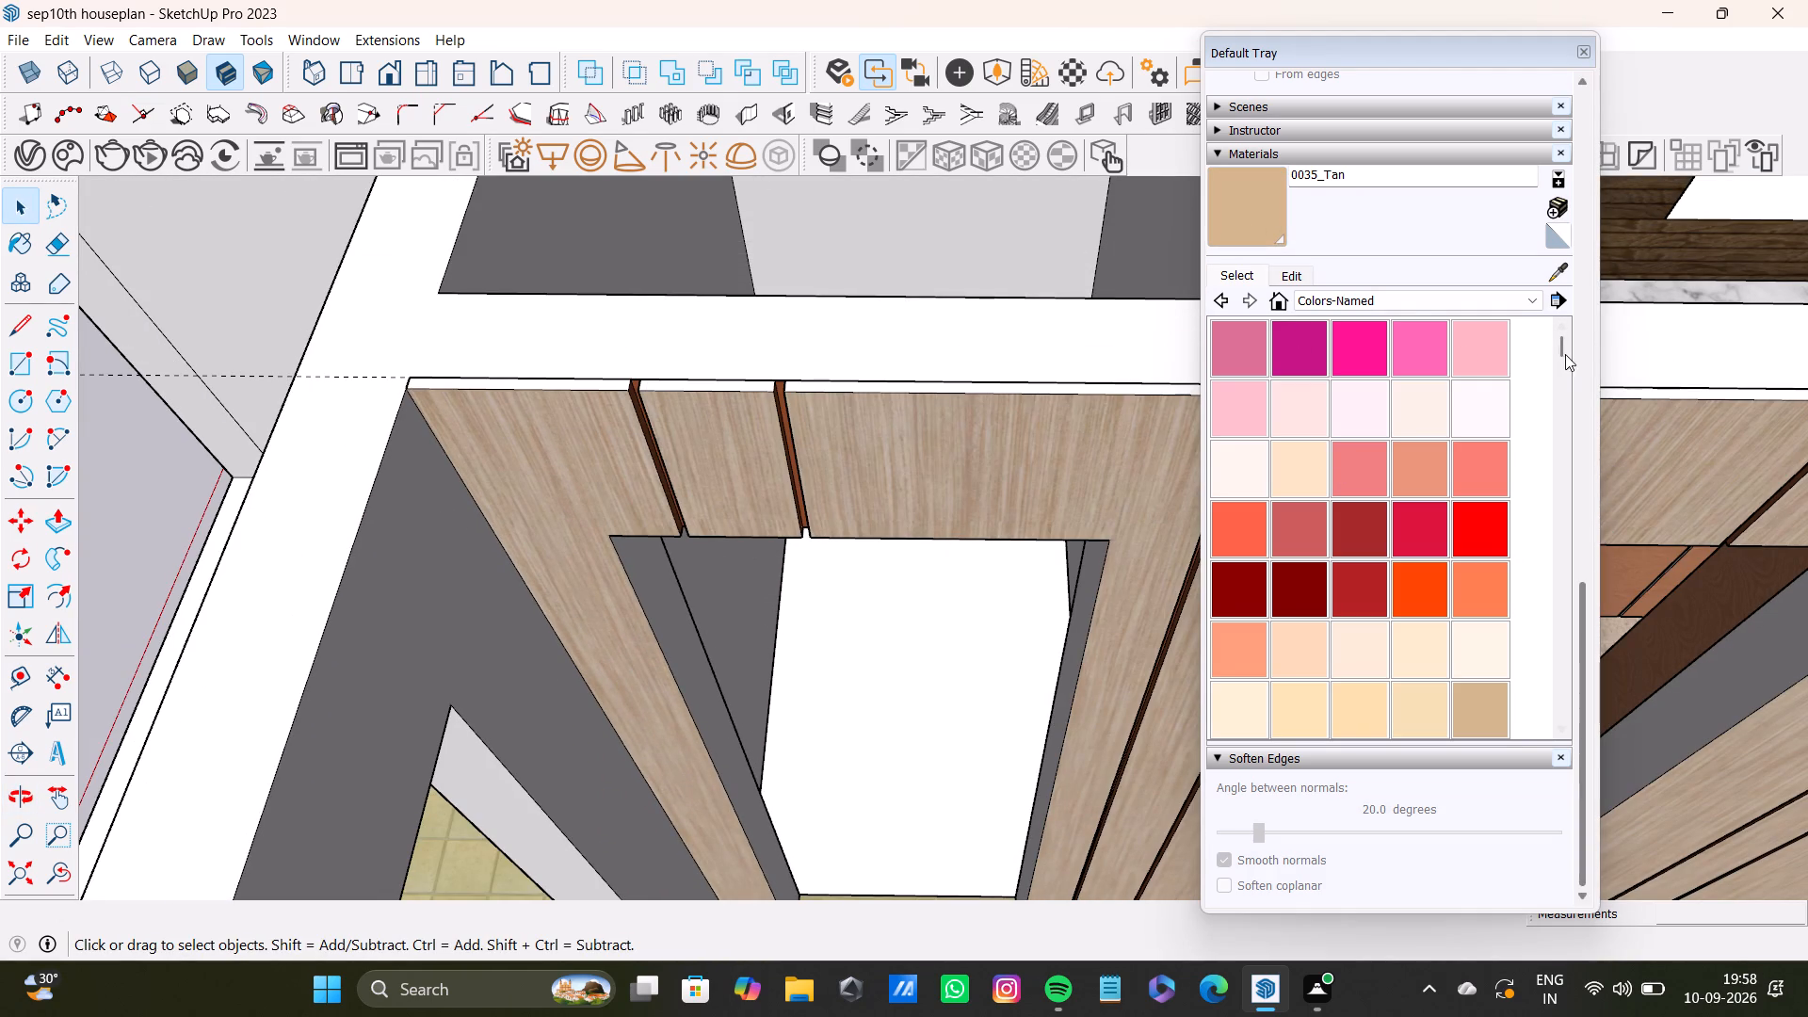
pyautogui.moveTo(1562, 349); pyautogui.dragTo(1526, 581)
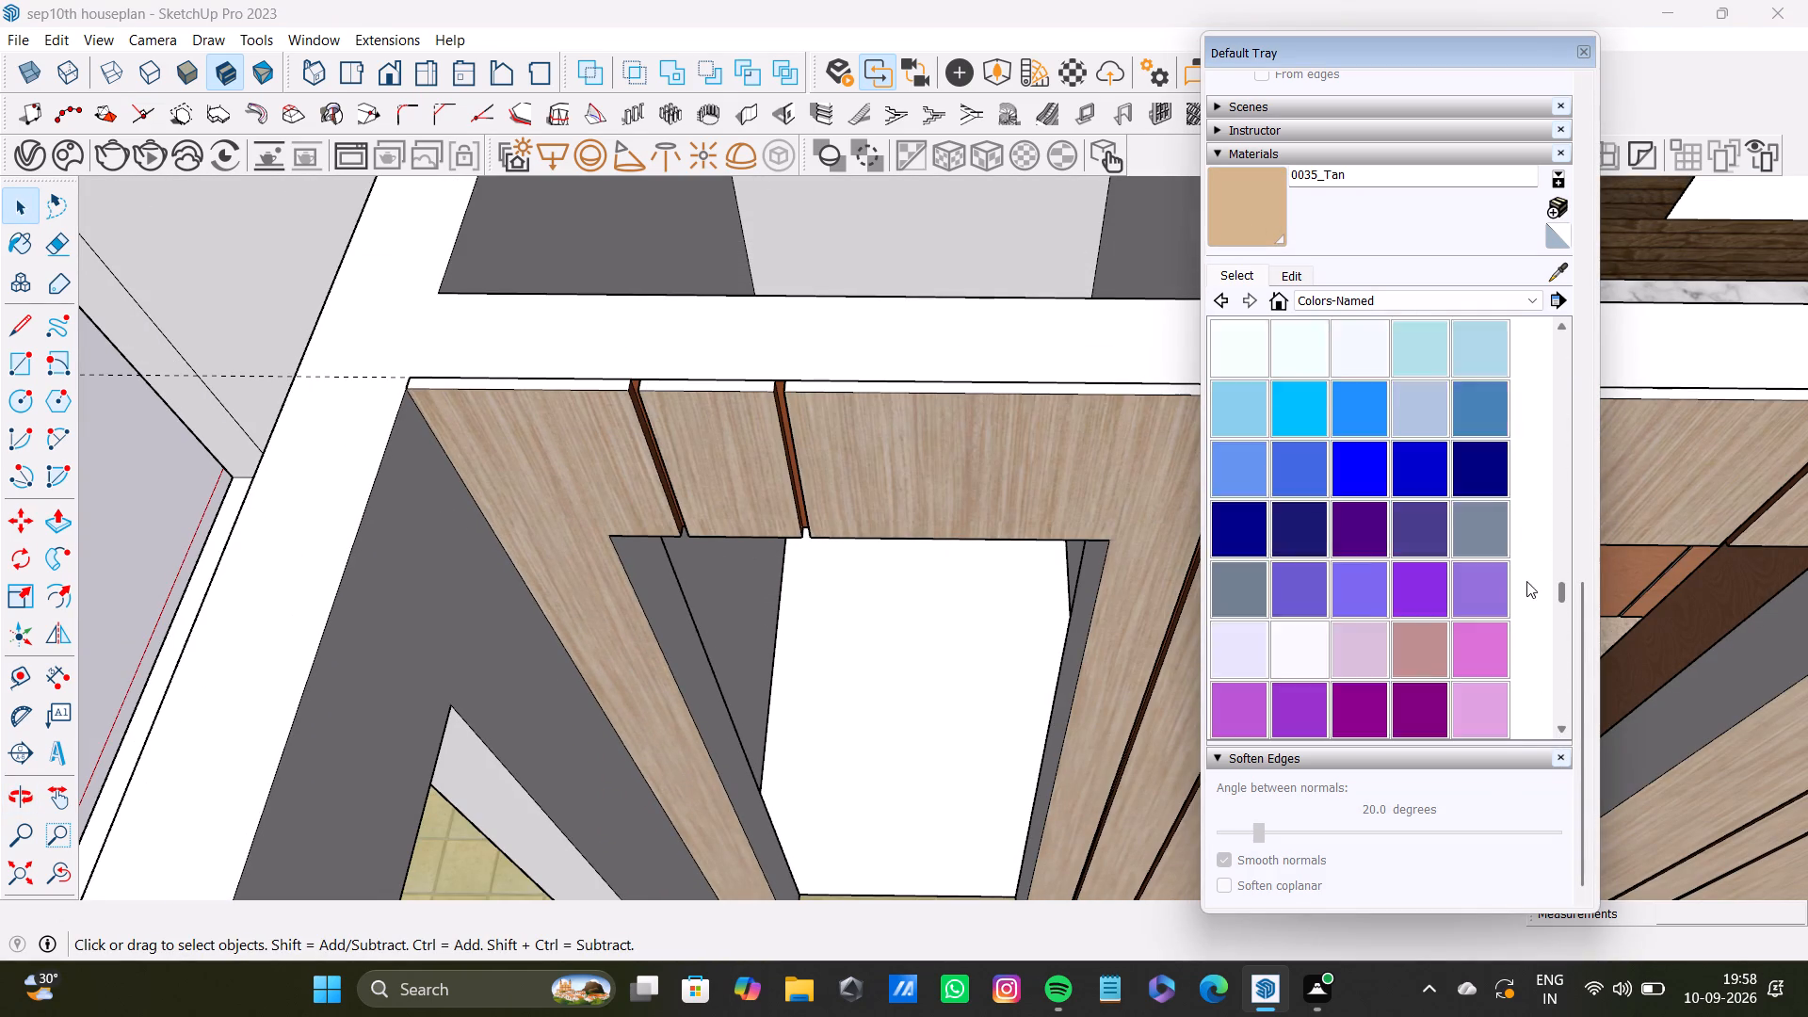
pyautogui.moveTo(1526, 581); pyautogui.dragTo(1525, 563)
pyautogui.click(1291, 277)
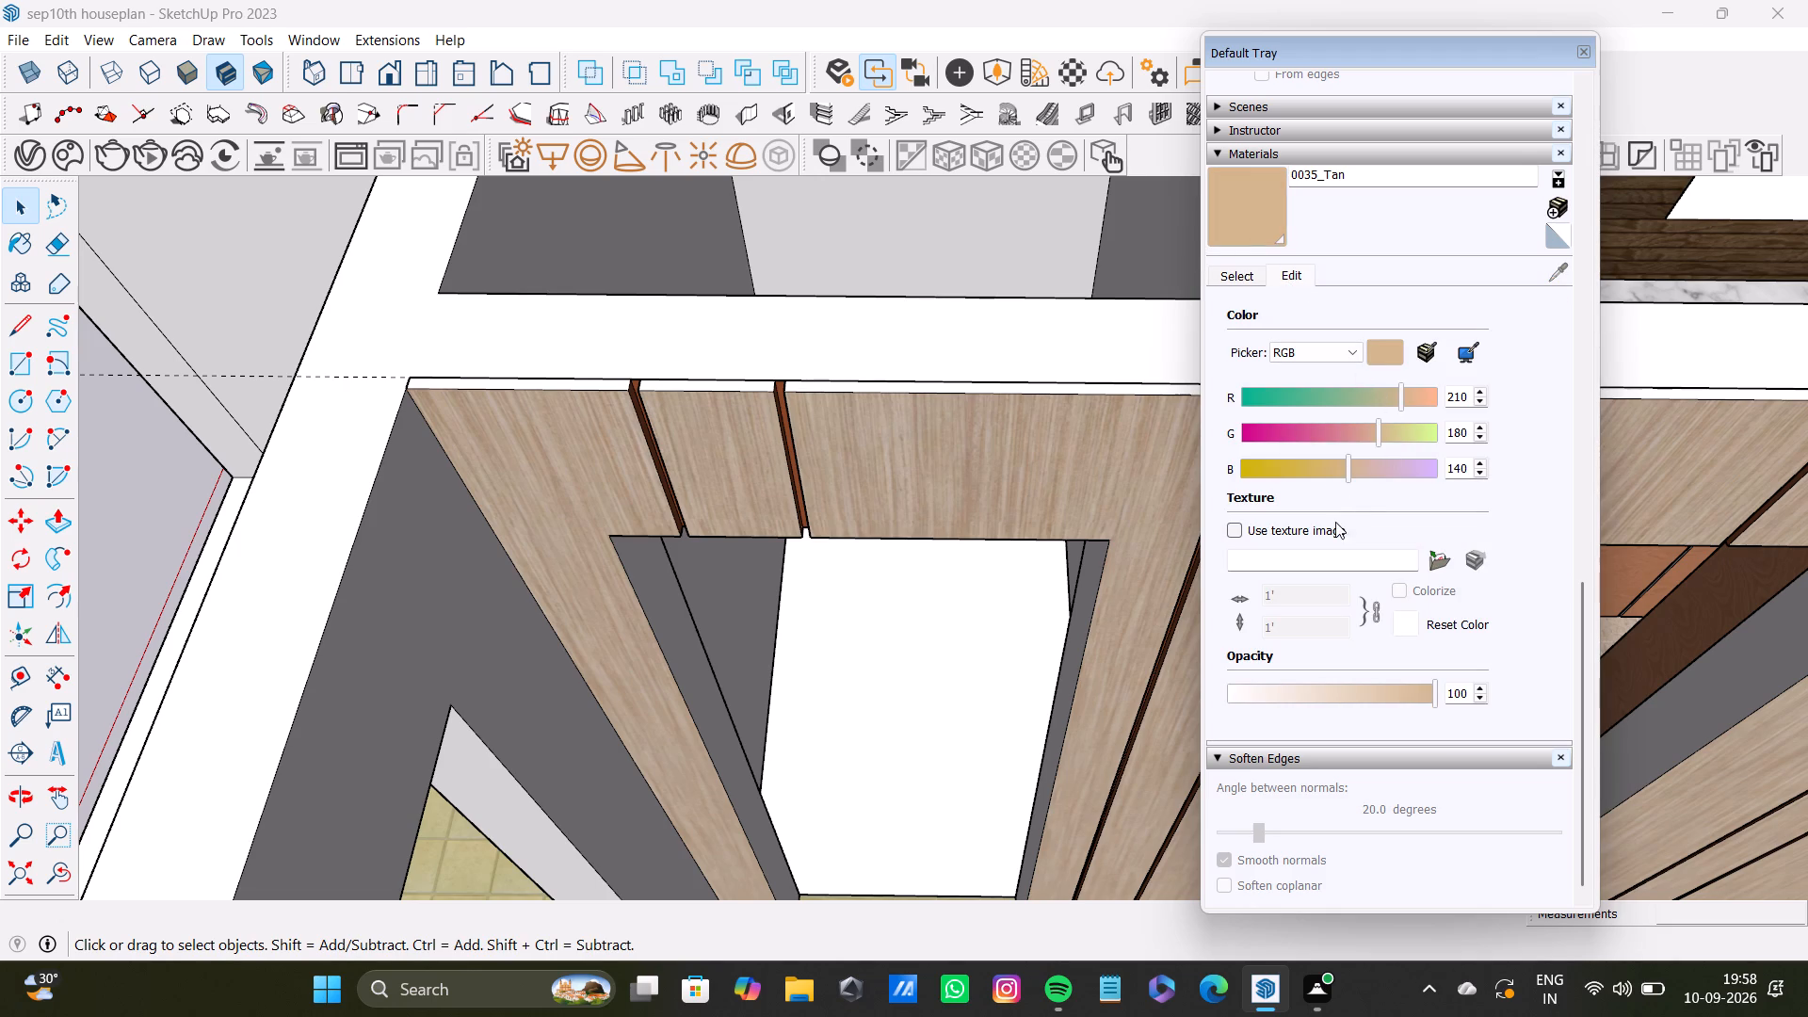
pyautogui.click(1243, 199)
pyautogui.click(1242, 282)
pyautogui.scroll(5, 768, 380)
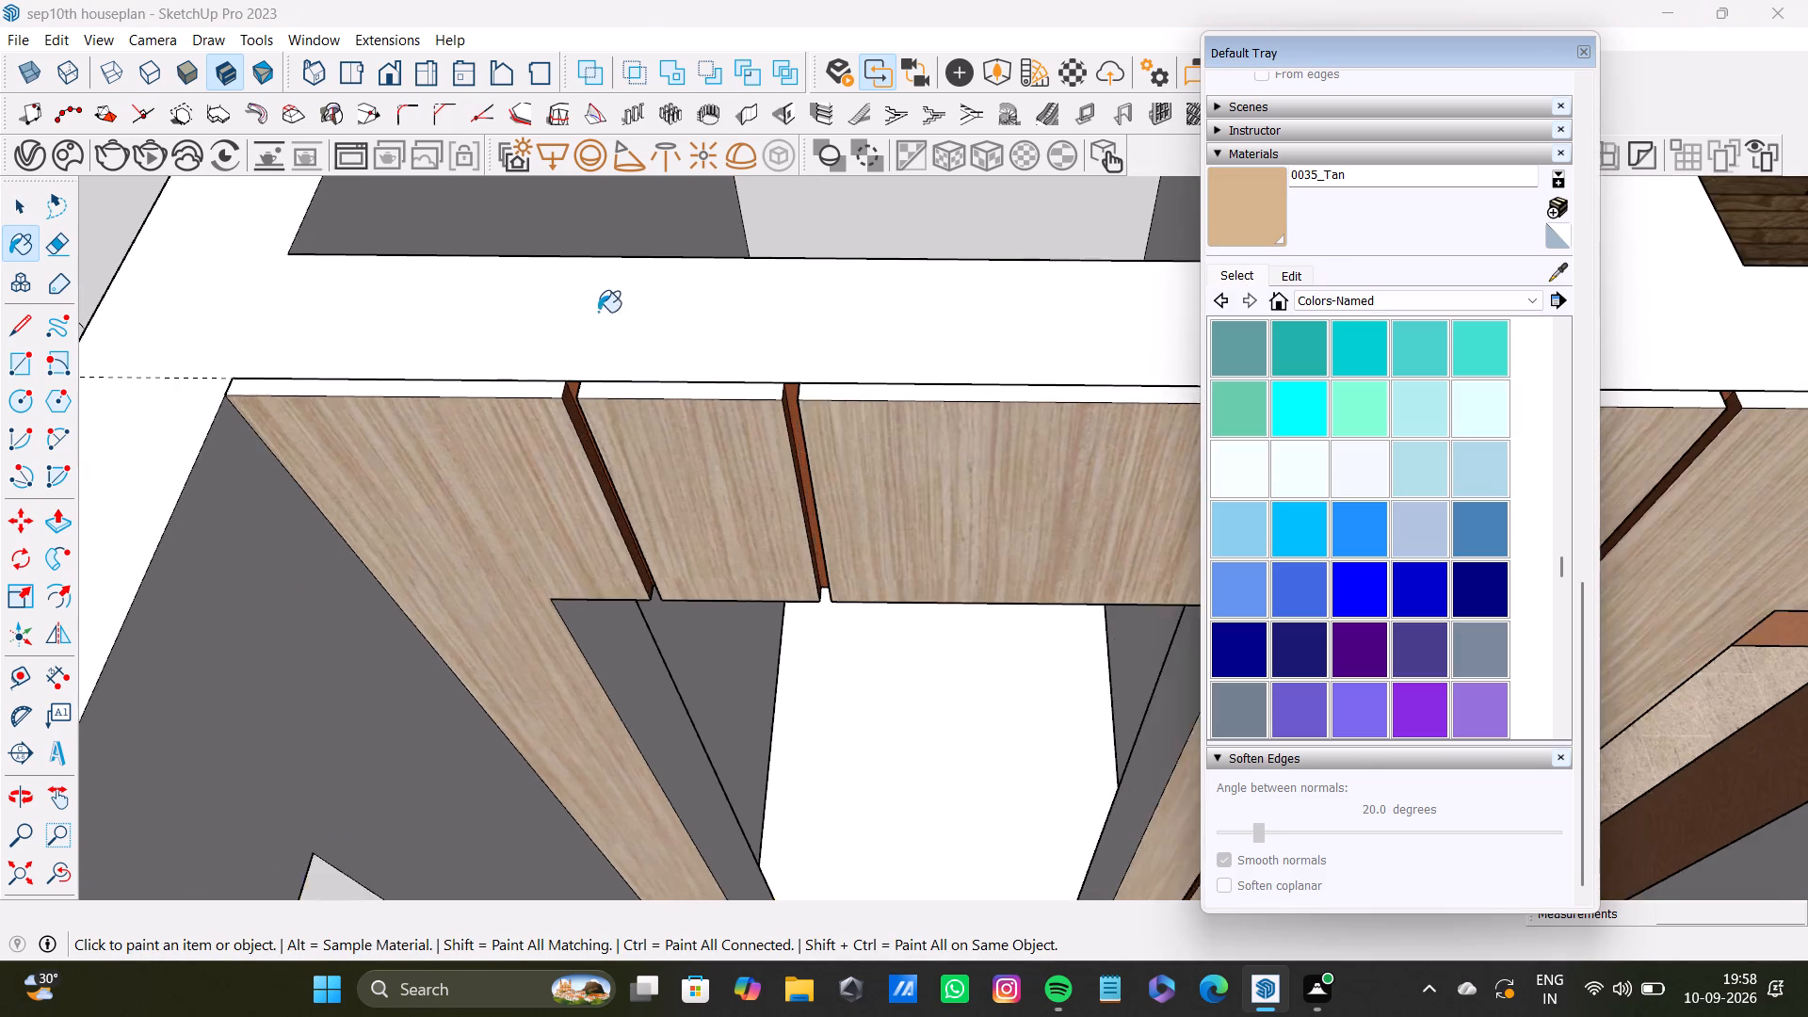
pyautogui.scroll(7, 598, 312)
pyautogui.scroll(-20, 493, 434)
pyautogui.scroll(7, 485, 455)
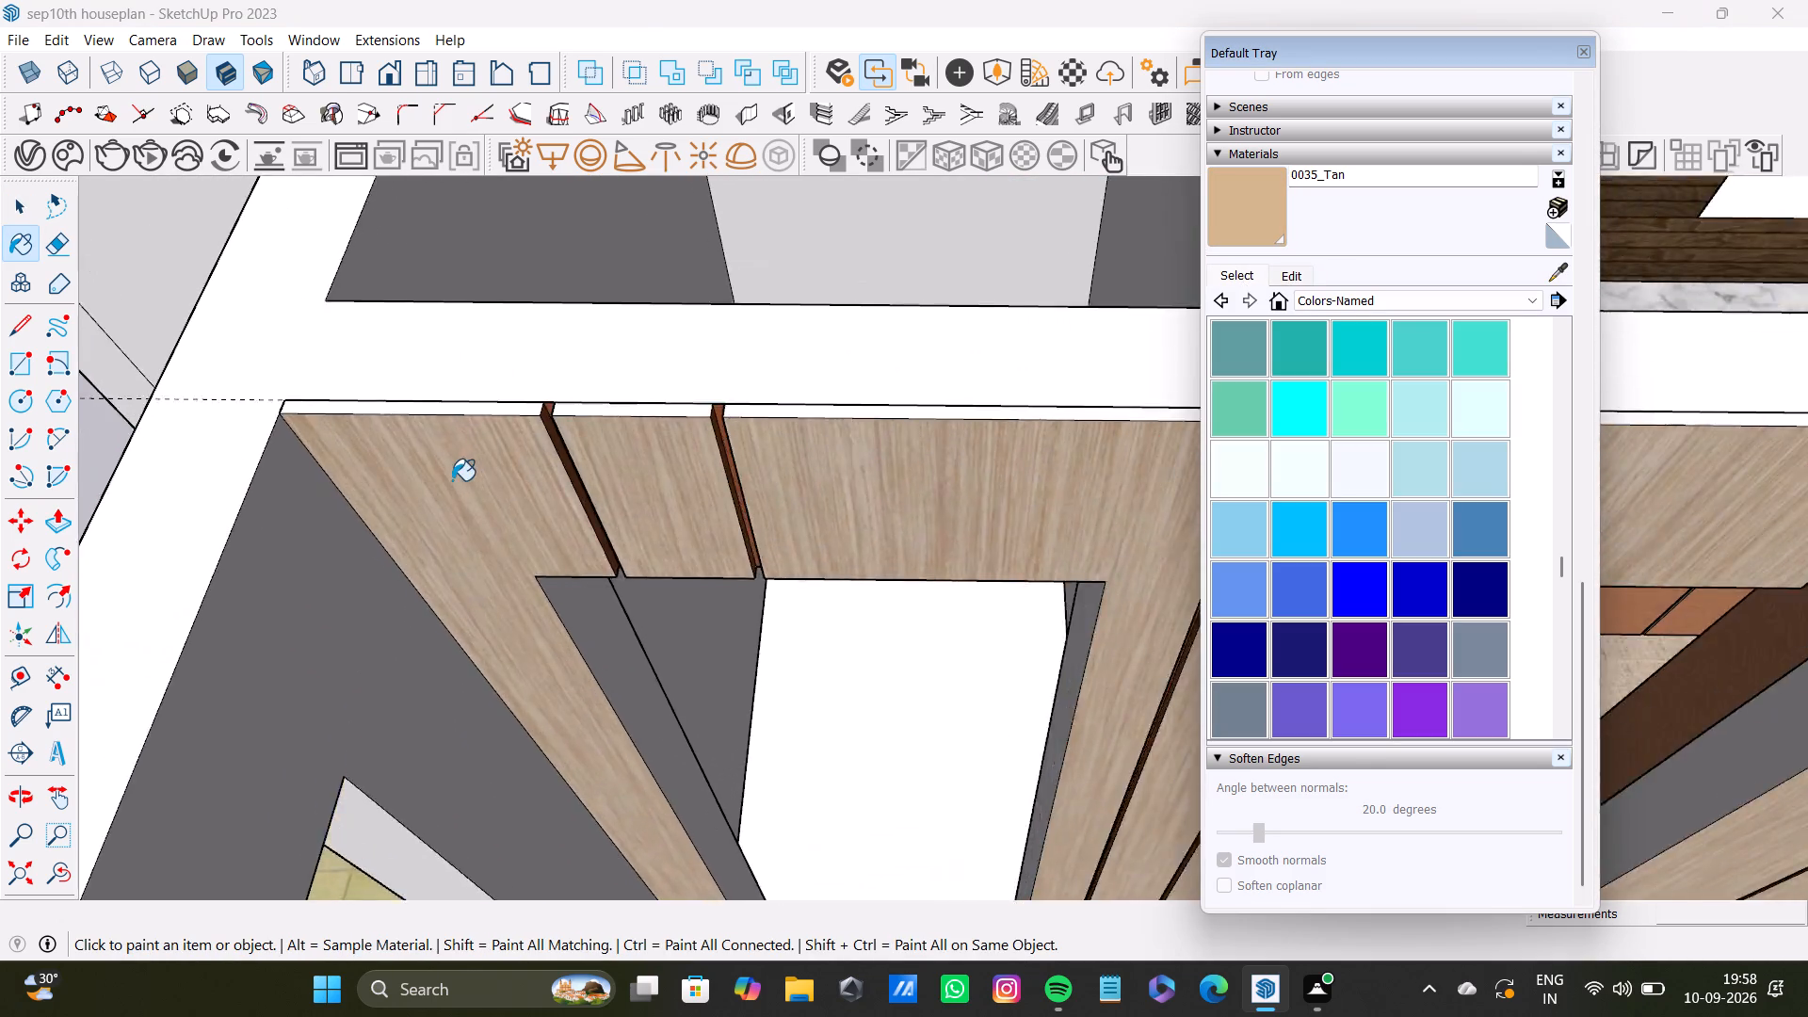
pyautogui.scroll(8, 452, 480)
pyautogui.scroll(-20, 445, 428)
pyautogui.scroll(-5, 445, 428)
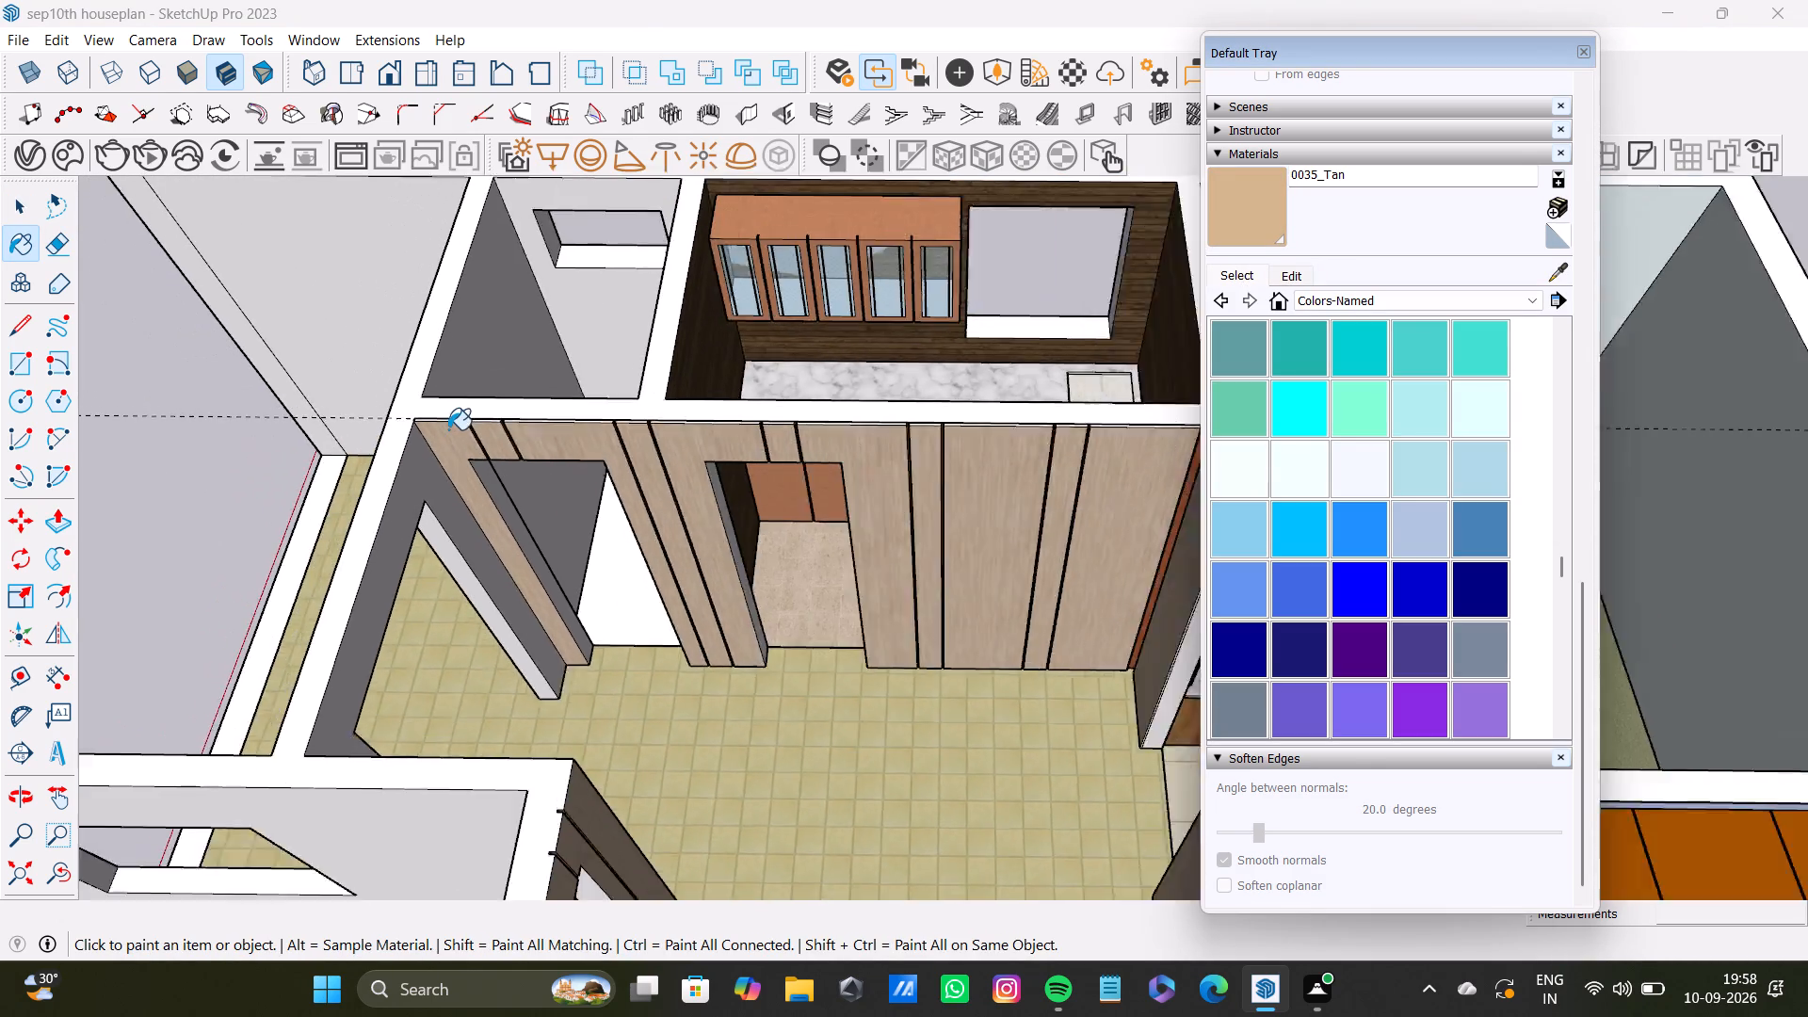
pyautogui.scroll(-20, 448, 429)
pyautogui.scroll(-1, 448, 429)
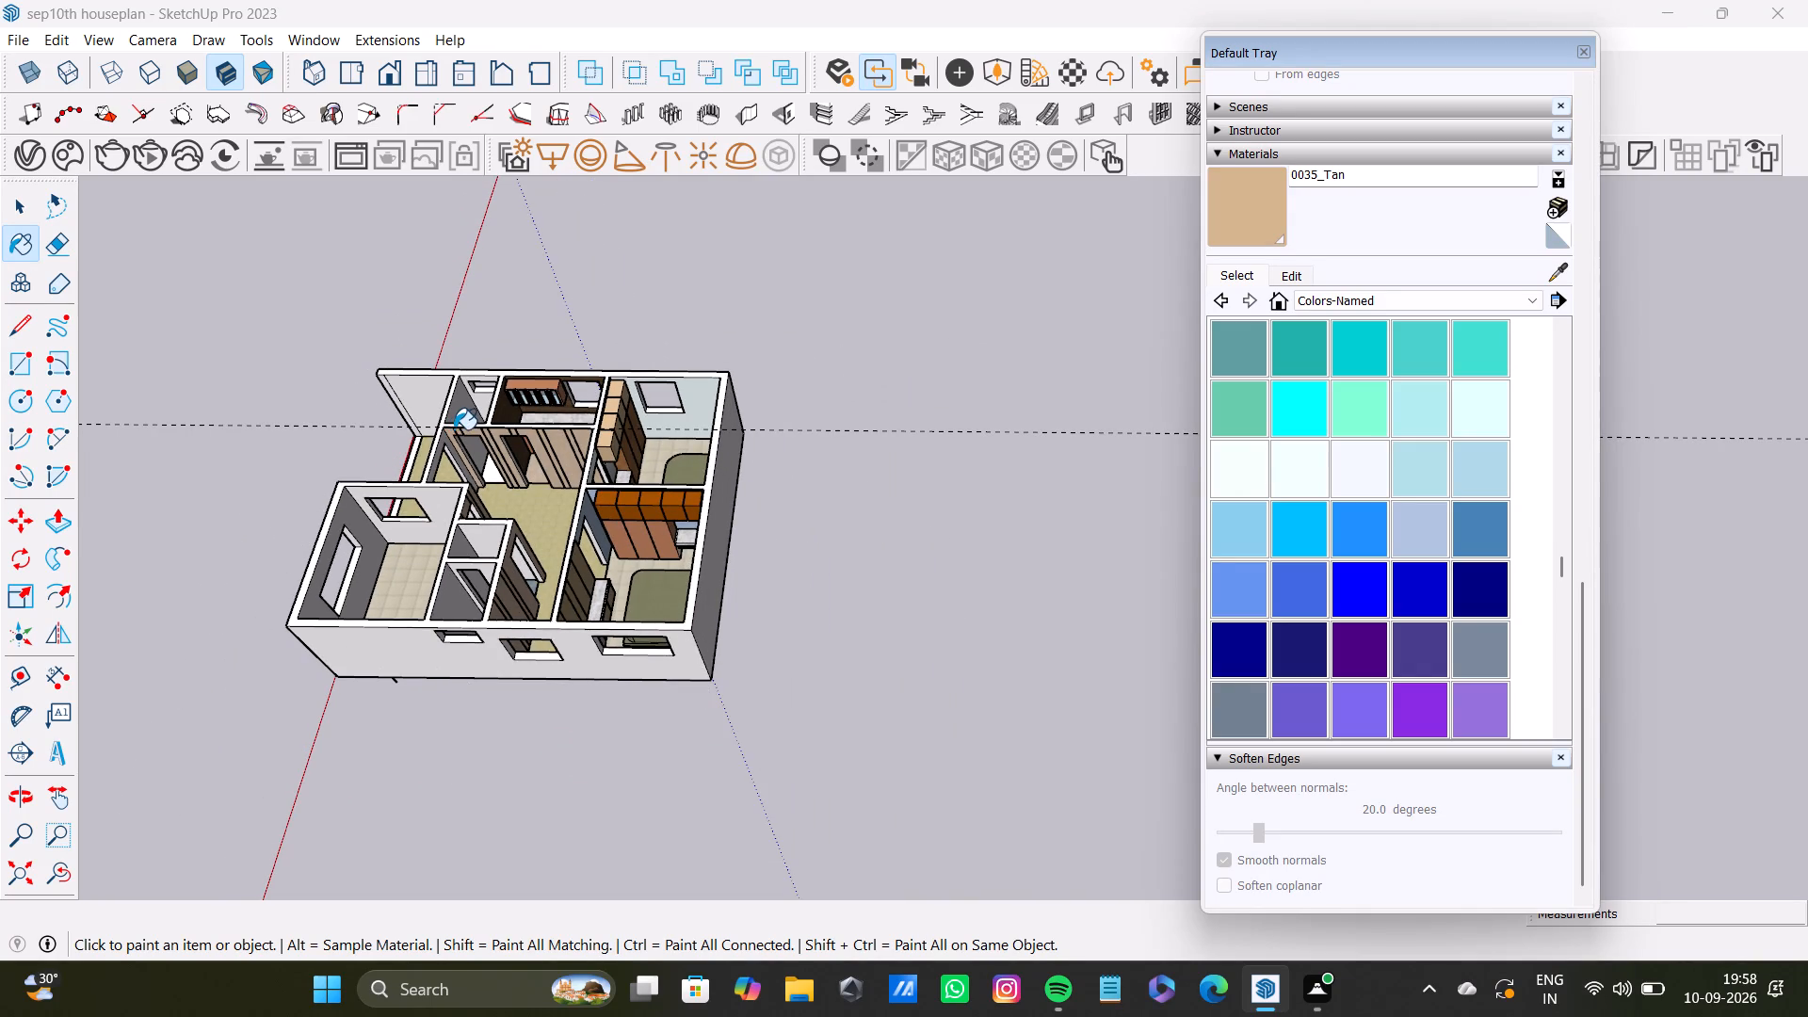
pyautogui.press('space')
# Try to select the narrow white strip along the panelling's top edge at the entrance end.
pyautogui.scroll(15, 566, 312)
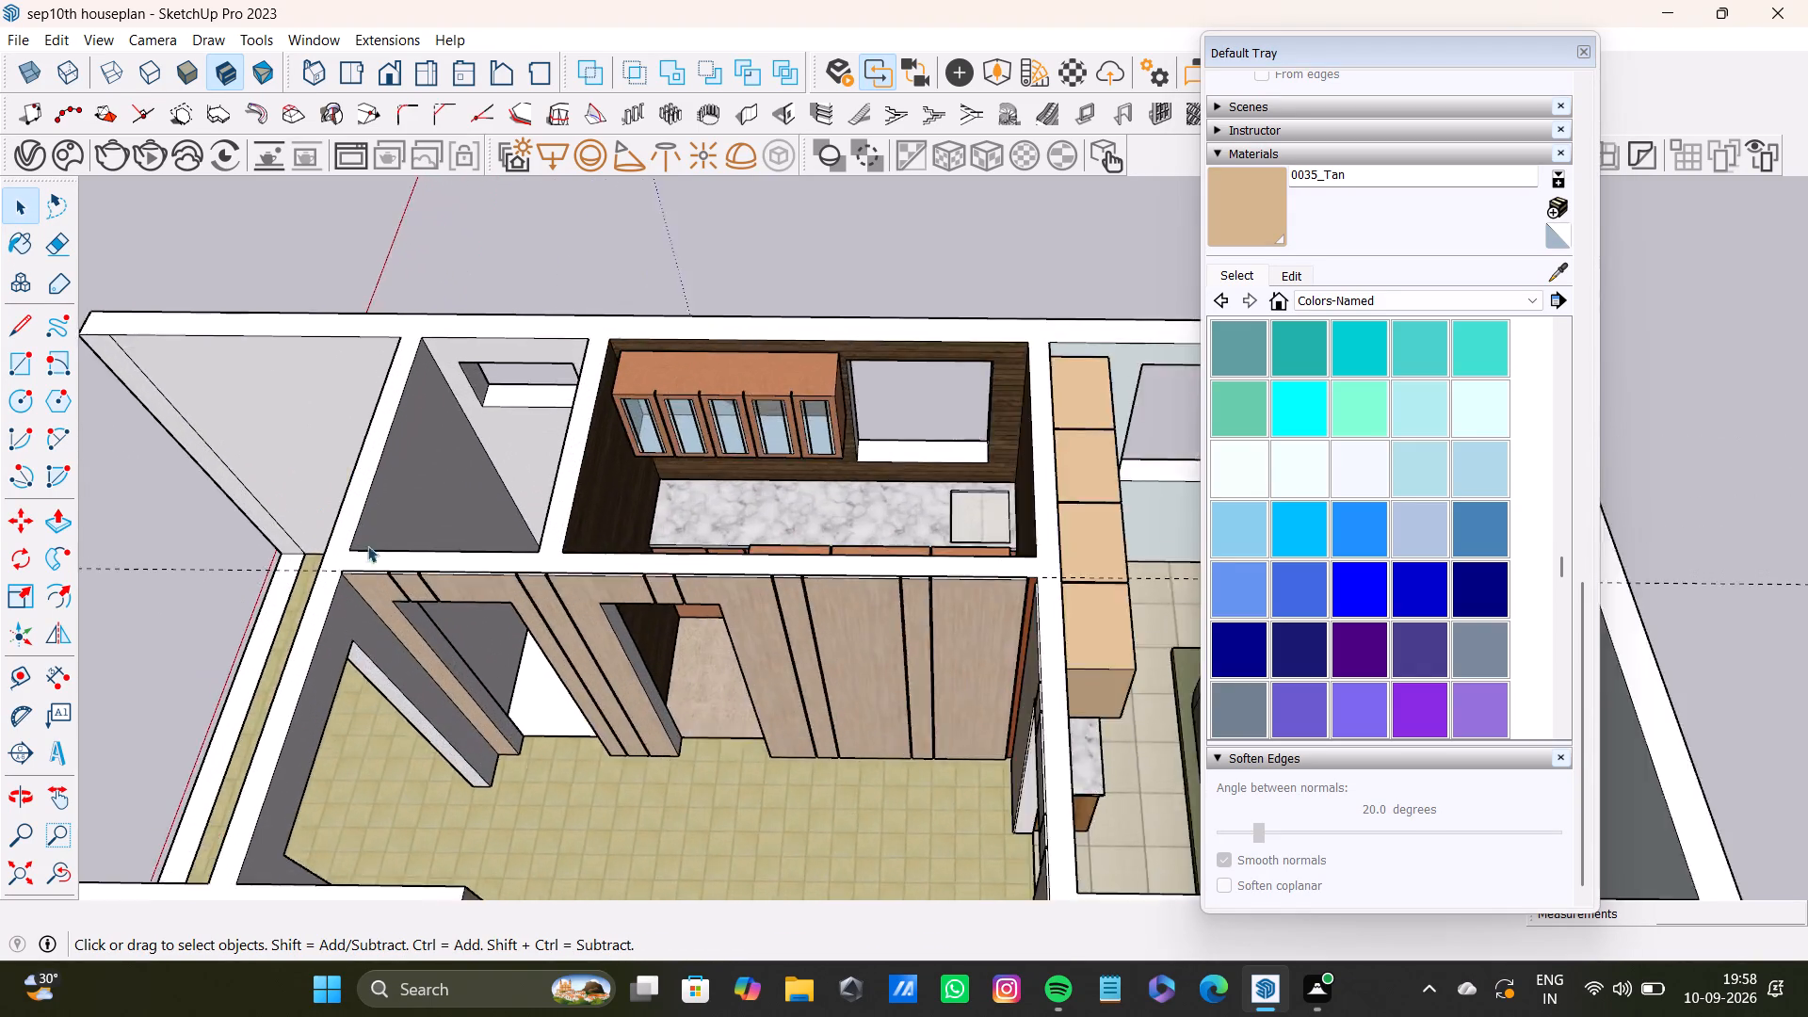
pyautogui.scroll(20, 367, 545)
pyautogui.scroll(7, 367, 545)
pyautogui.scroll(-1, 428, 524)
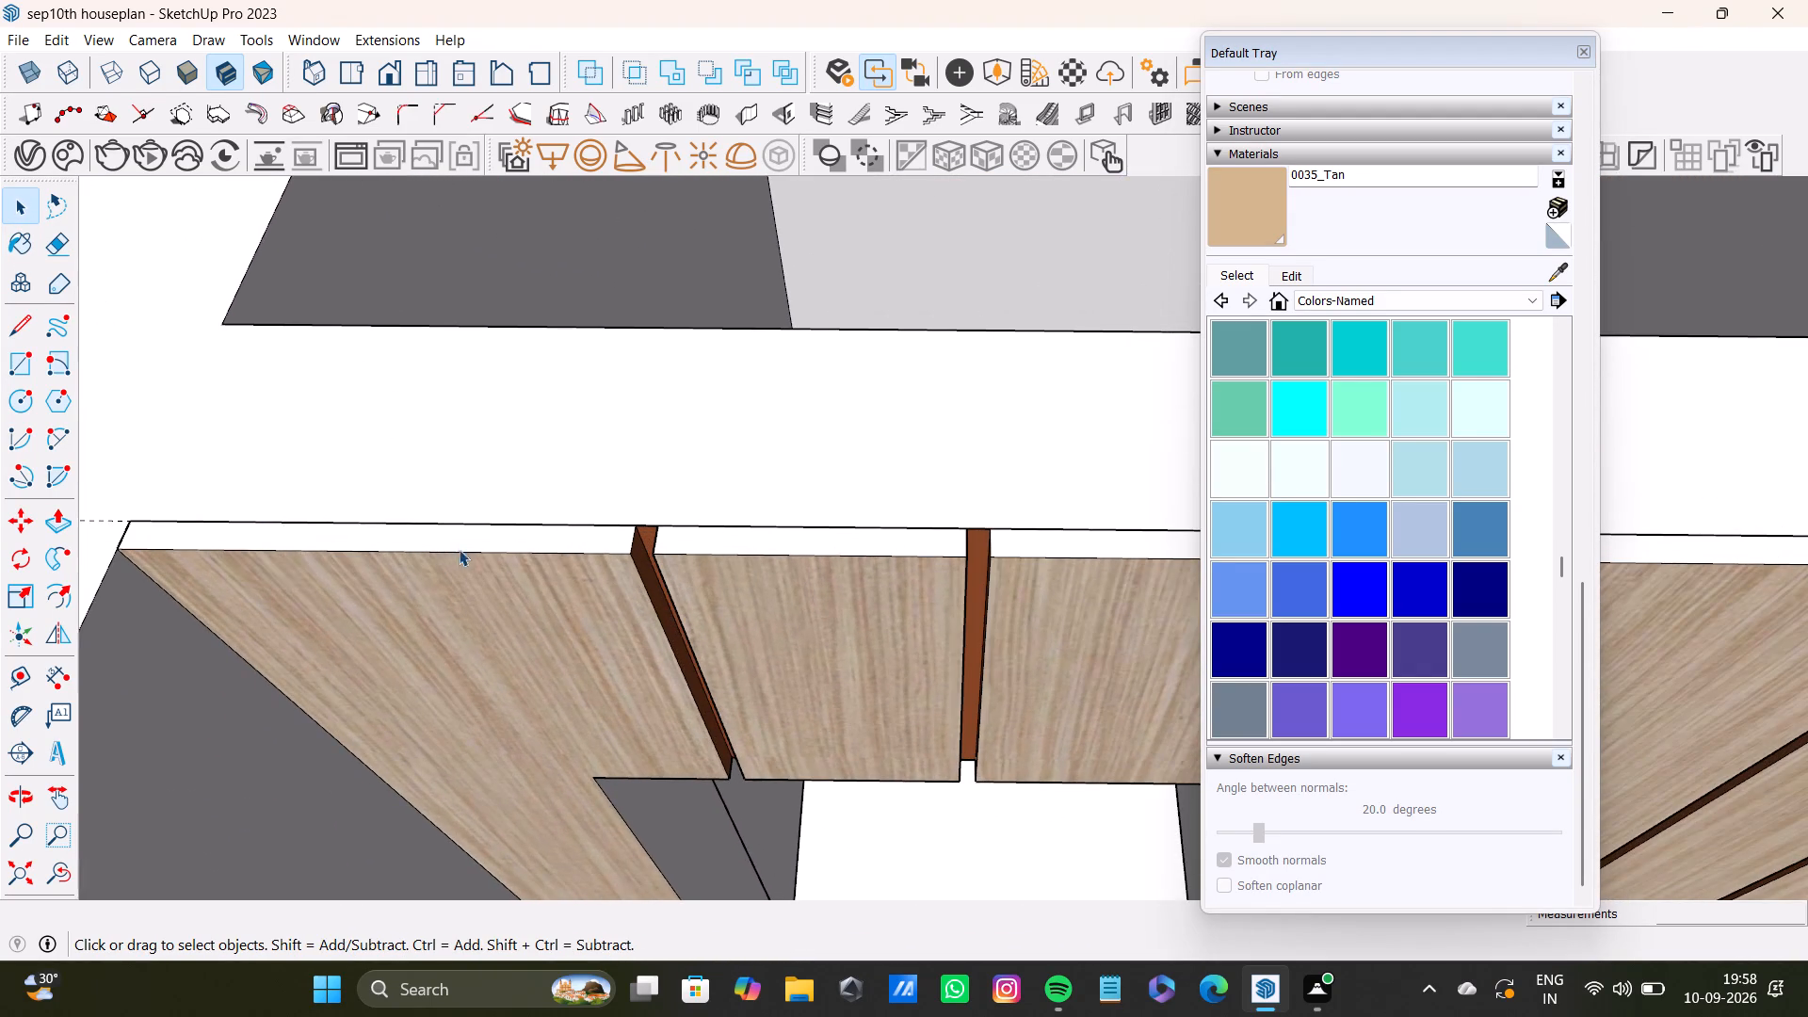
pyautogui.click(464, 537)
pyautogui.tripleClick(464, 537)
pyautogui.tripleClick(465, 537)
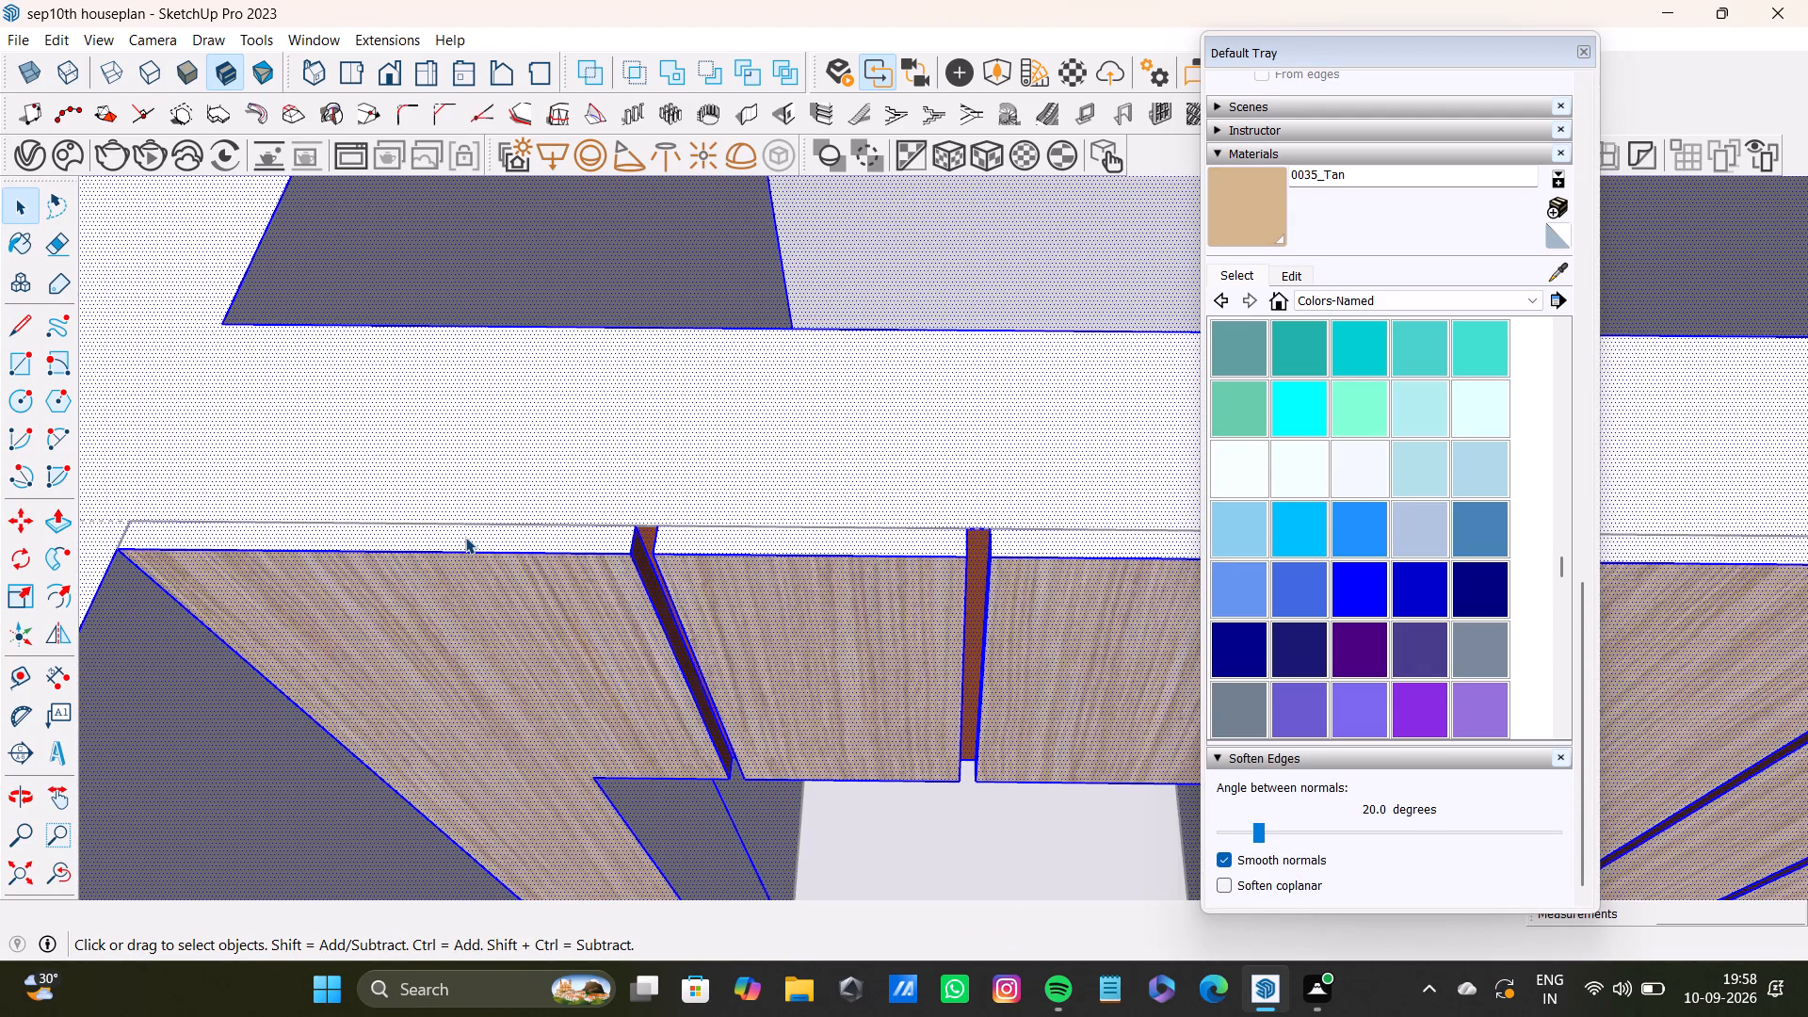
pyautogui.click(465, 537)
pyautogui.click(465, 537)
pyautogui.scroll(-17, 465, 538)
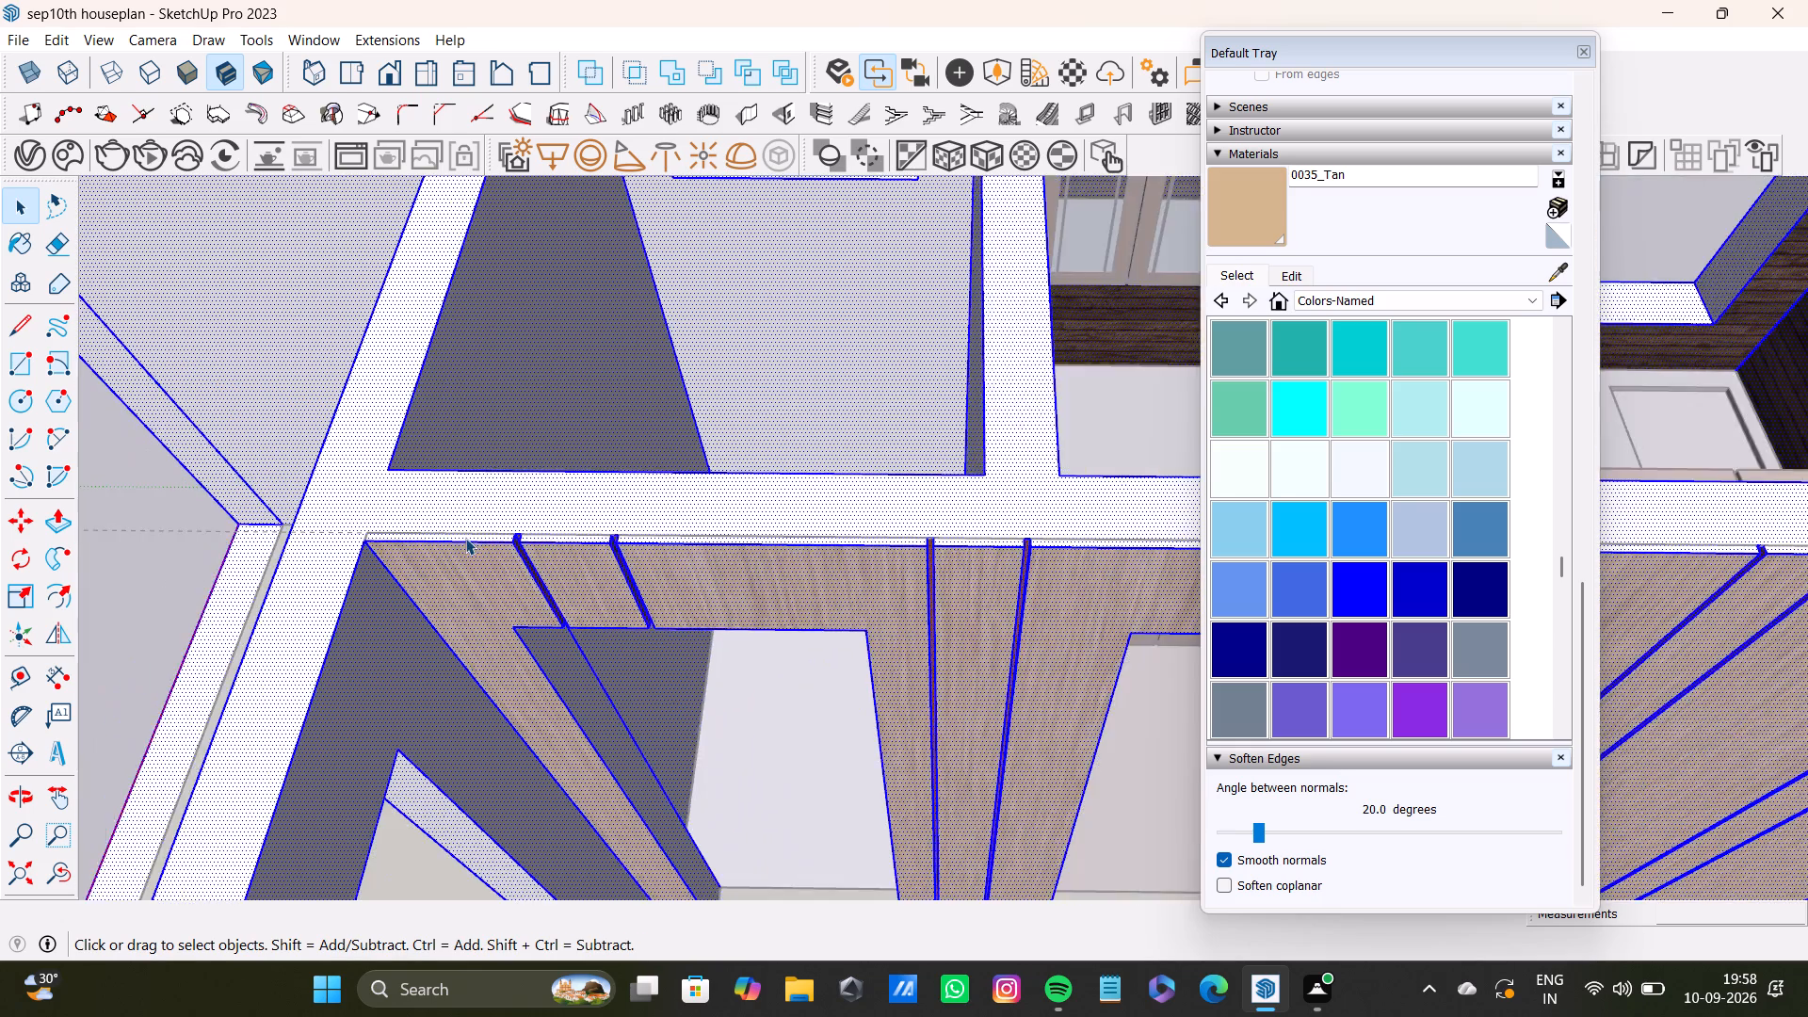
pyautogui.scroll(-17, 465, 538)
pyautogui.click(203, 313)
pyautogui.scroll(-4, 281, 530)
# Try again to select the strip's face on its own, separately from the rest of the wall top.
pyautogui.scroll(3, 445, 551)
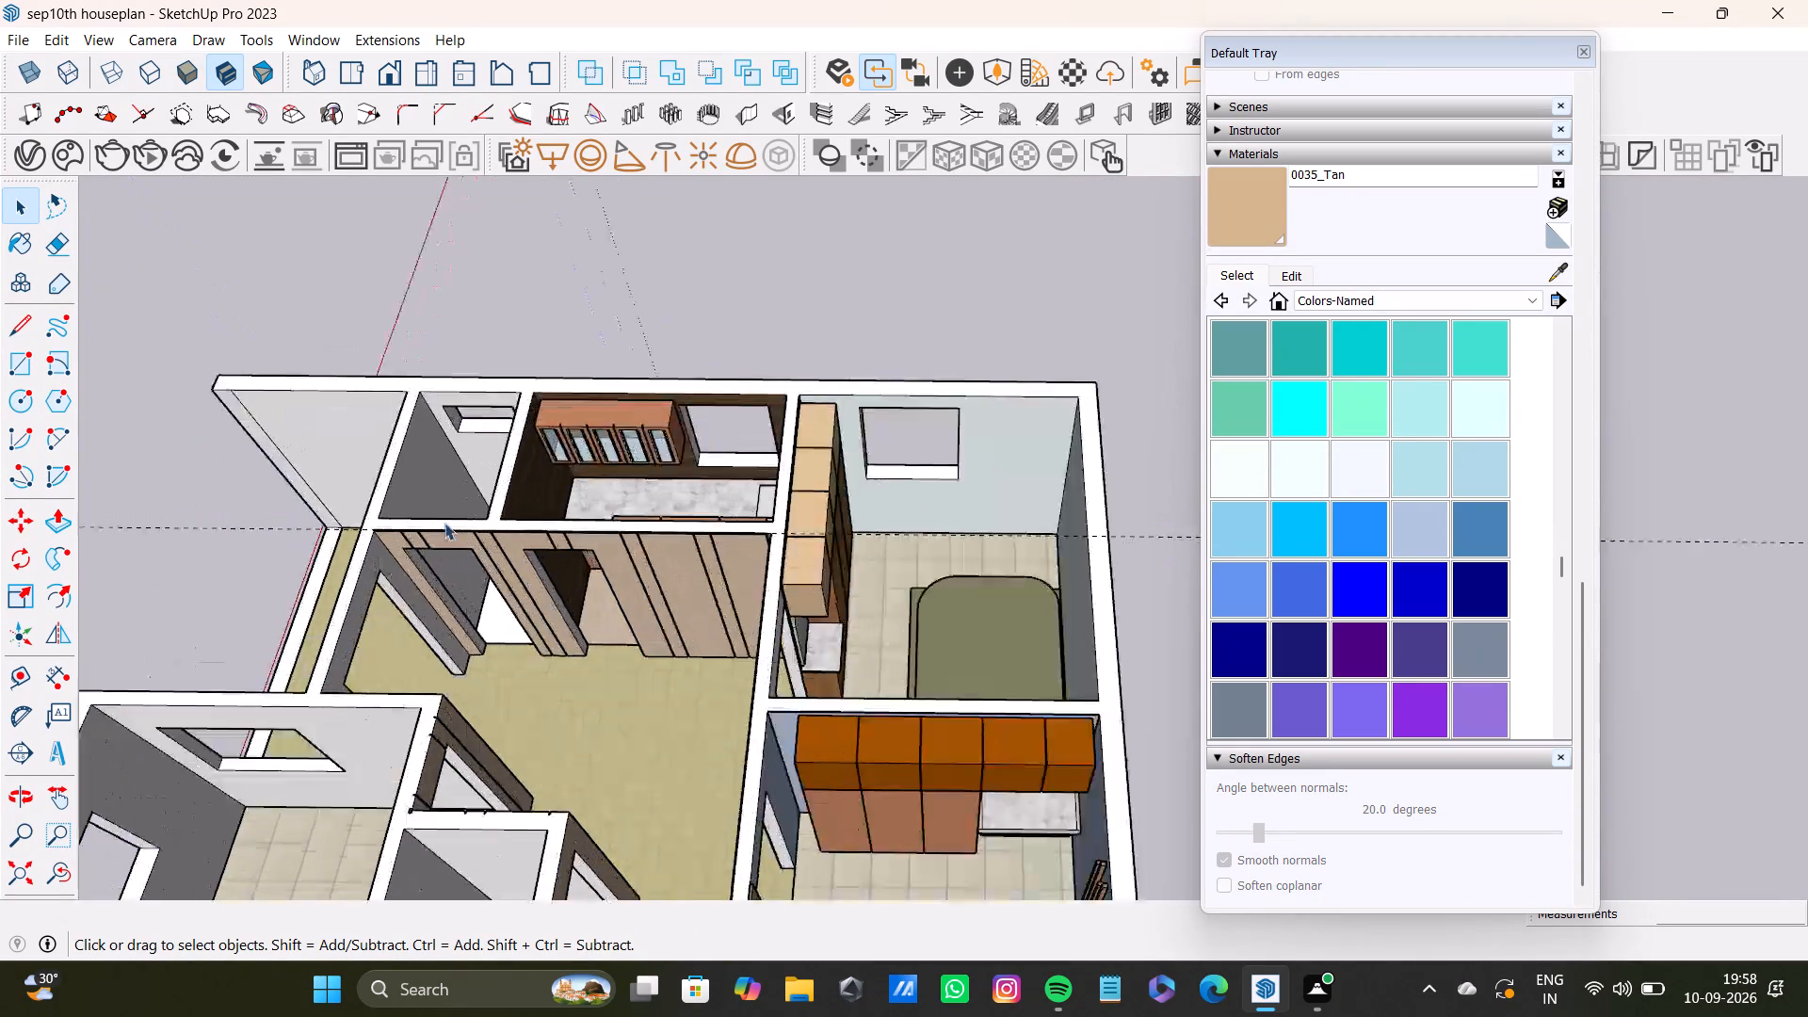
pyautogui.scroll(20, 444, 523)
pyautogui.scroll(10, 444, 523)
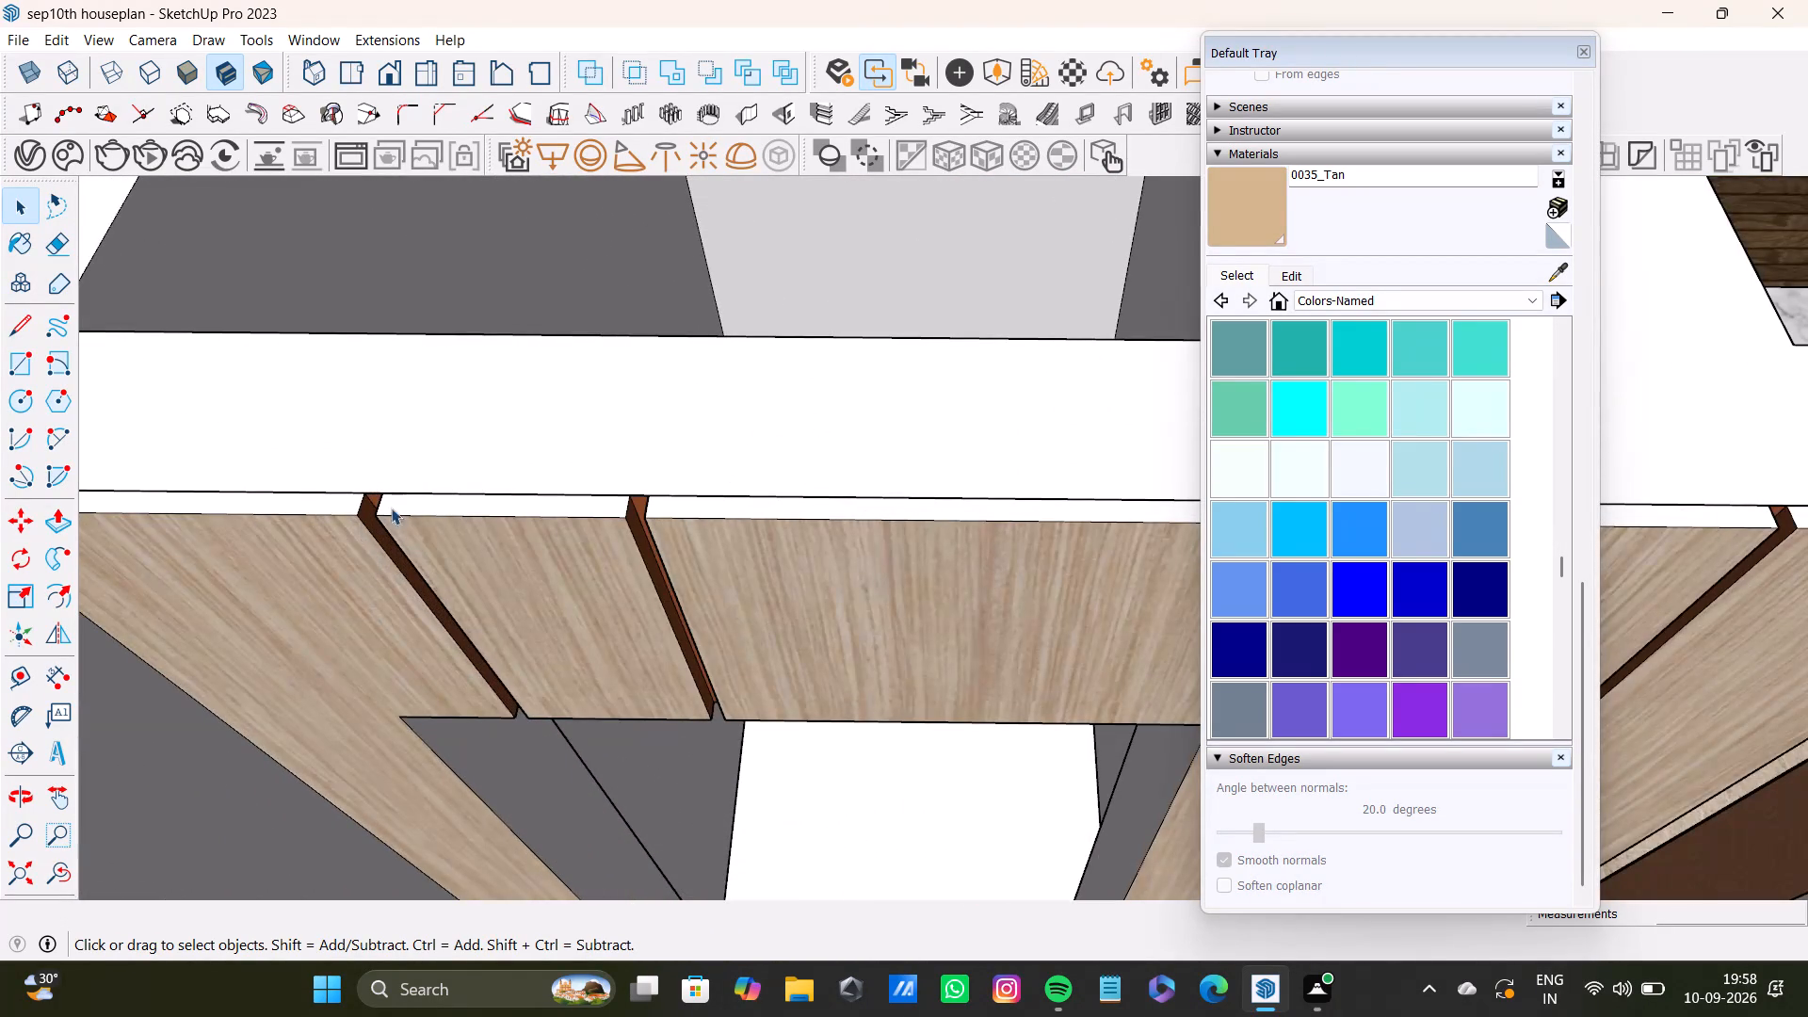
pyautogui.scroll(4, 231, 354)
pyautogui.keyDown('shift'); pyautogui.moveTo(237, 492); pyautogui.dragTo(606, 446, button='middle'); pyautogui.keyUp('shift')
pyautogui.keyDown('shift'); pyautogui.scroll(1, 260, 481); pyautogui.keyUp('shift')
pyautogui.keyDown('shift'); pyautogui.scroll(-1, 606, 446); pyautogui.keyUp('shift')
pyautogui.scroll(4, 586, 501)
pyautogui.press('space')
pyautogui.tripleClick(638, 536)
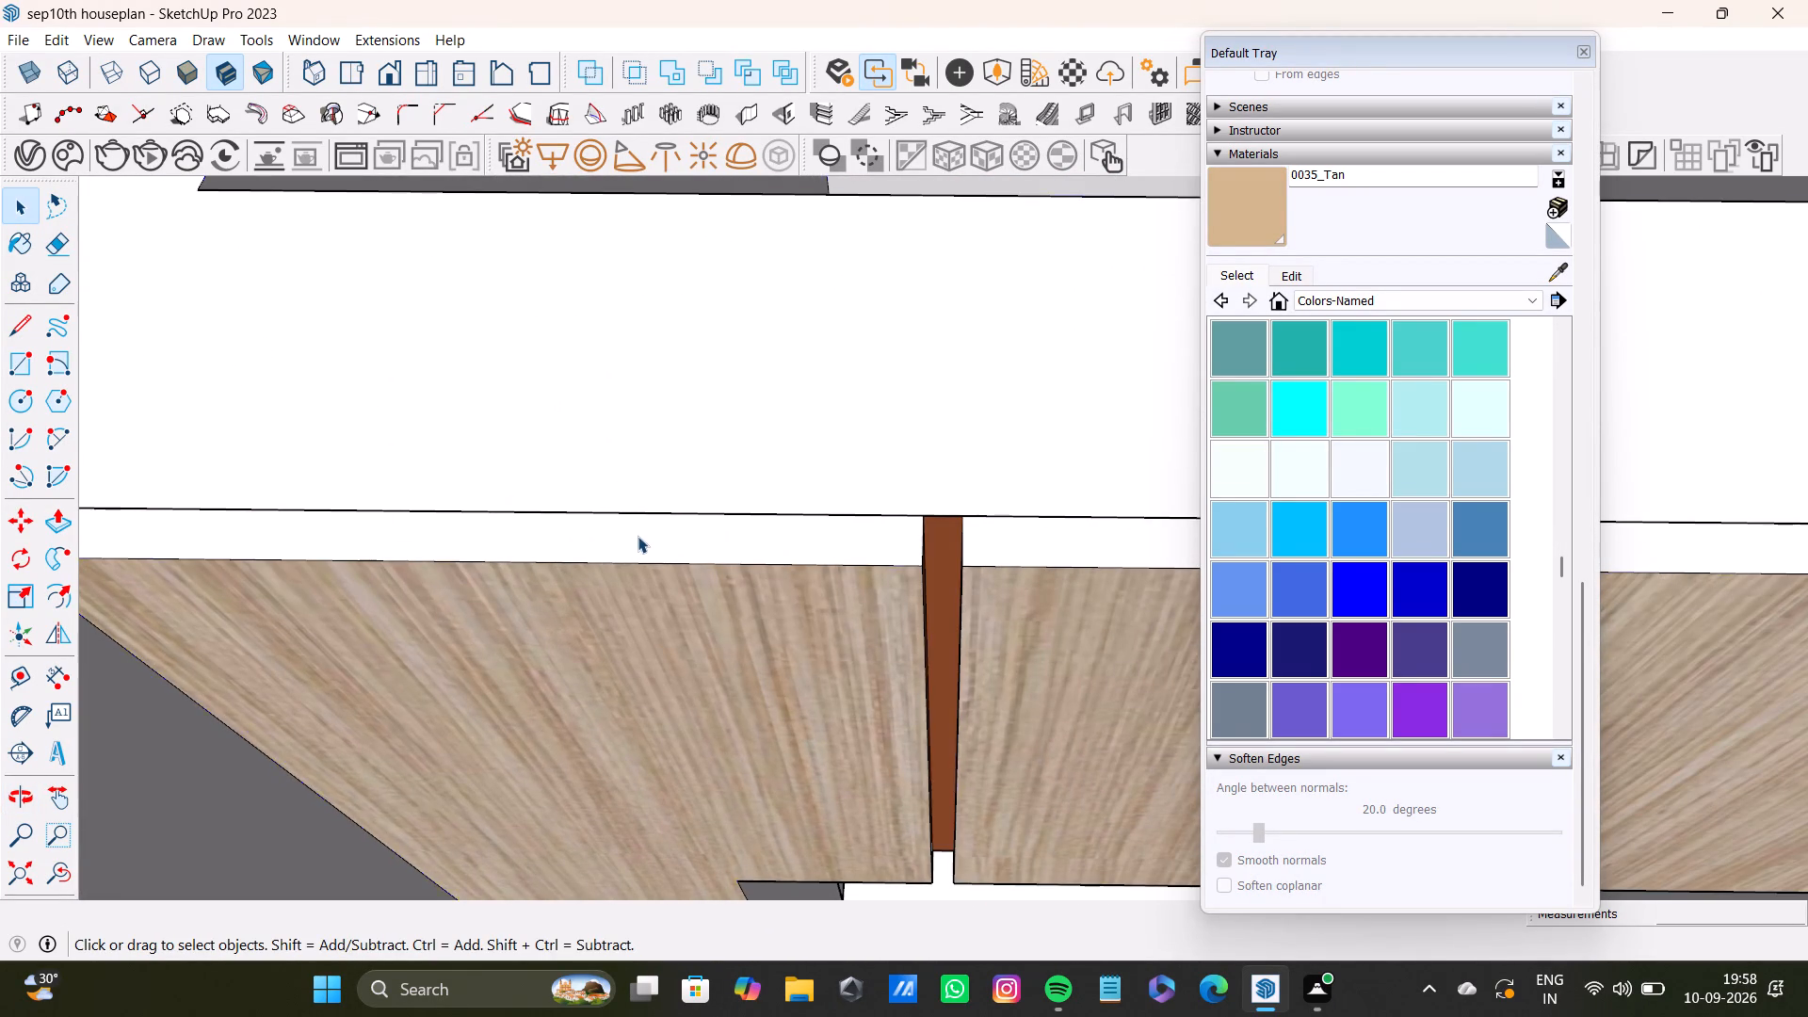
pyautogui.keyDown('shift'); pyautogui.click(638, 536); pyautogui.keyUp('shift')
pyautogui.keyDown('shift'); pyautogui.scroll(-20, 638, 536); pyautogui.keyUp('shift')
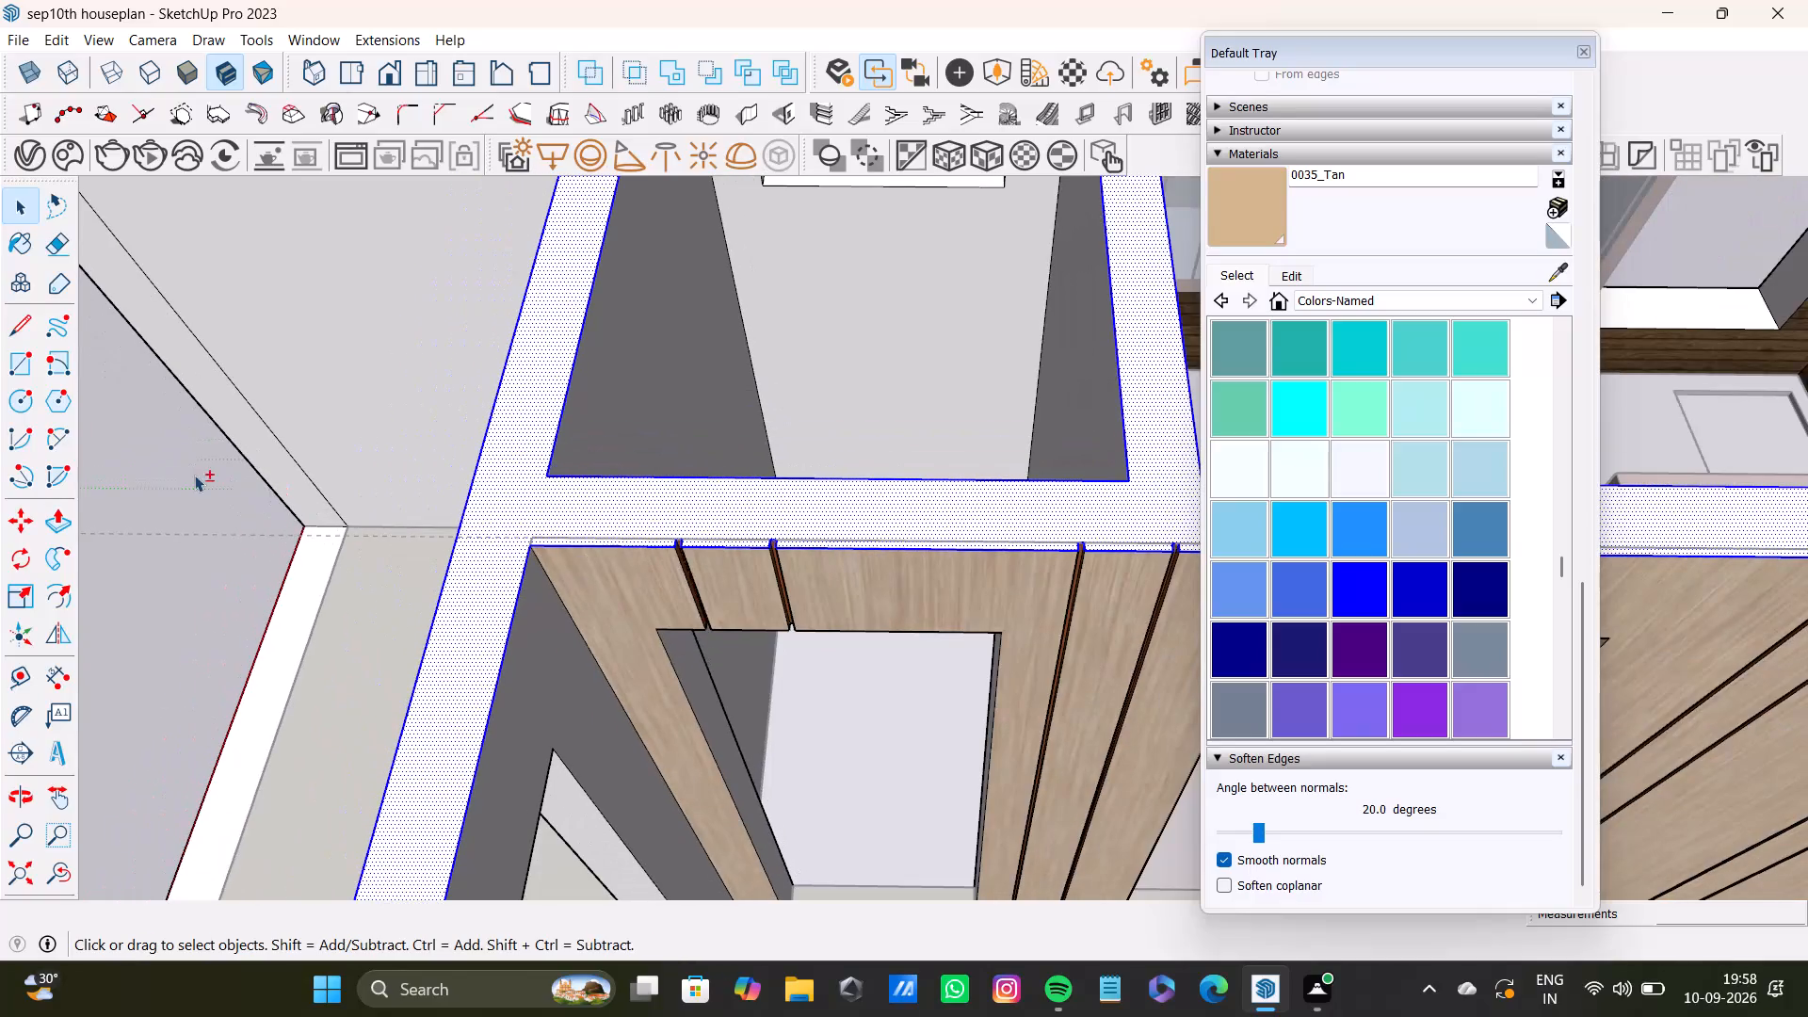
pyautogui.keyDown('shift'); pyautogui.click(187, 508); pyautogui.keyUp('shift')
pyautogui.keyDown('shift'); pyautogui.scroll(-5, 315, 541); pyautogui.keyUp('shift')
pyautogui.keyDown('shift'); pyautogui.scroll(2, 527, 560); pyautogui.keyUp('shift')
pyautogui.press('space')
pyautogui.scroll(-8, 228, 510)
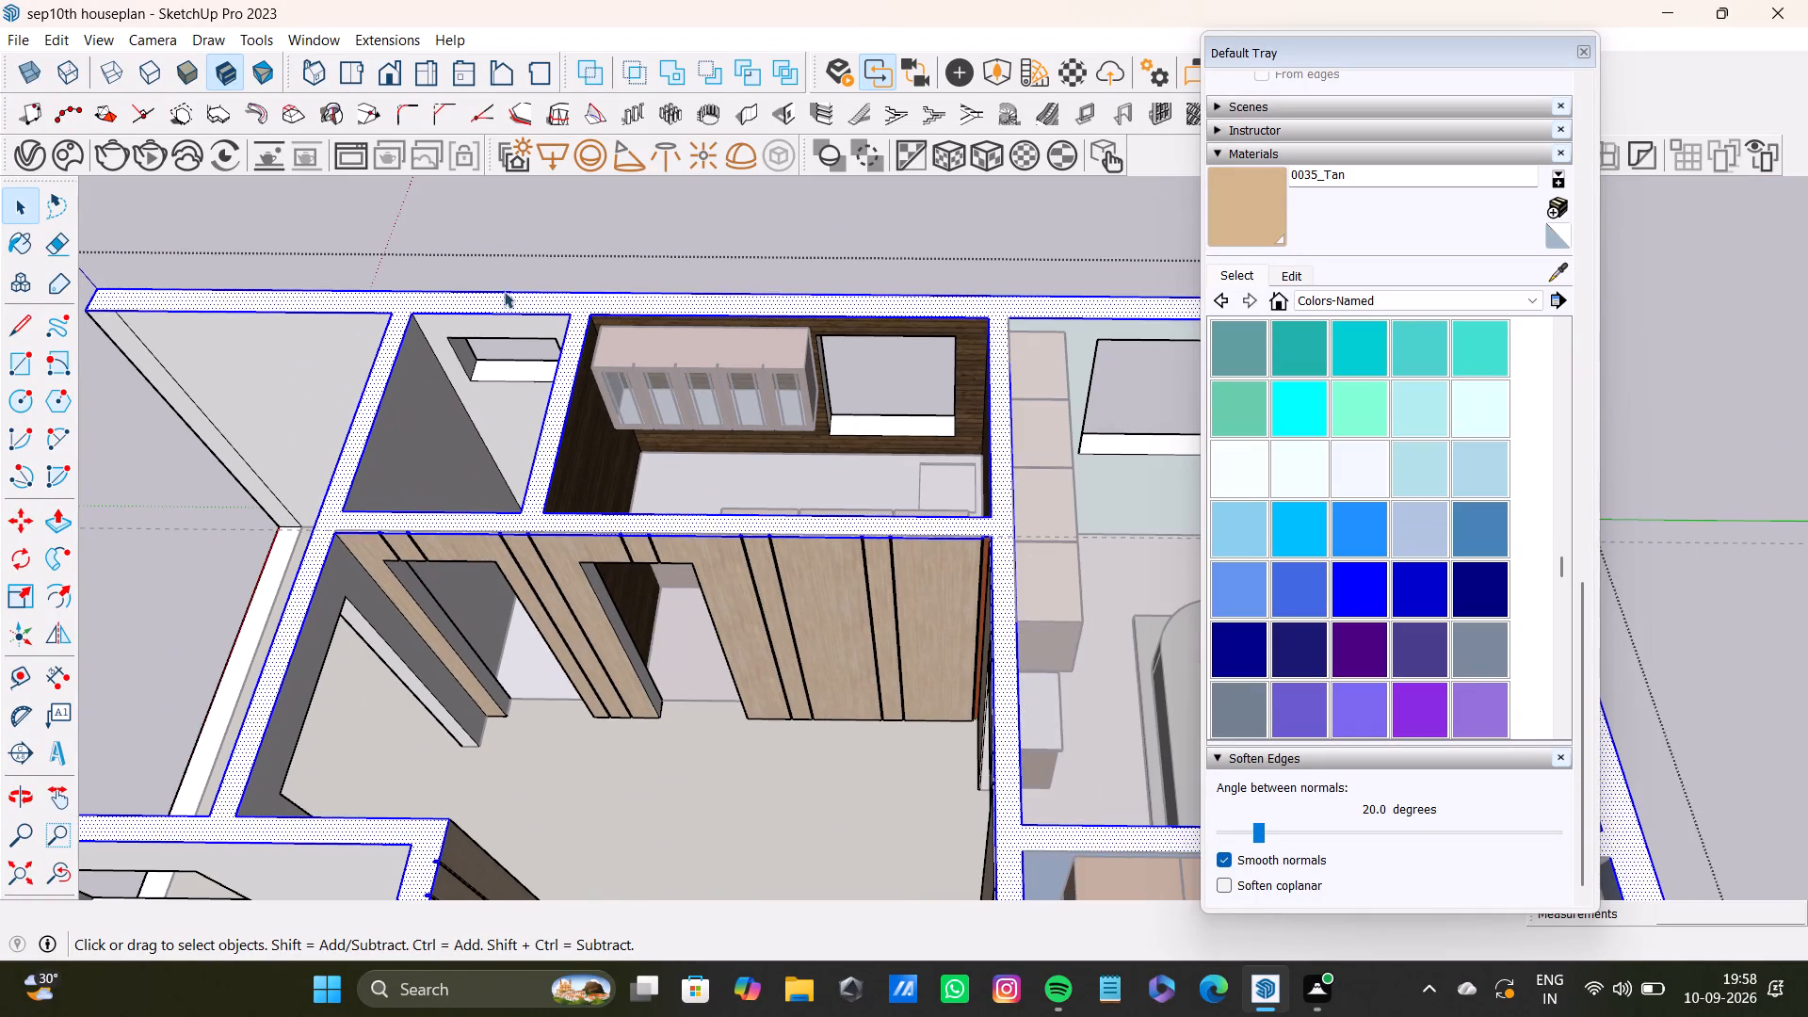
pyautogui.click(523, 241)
# Examine the strip's corner at the entrance end and its junctions with the first grooves above the doorway.
pyautogui.scroll(20, 373, 471)
pyautogui.scroll(3, 373, 471)
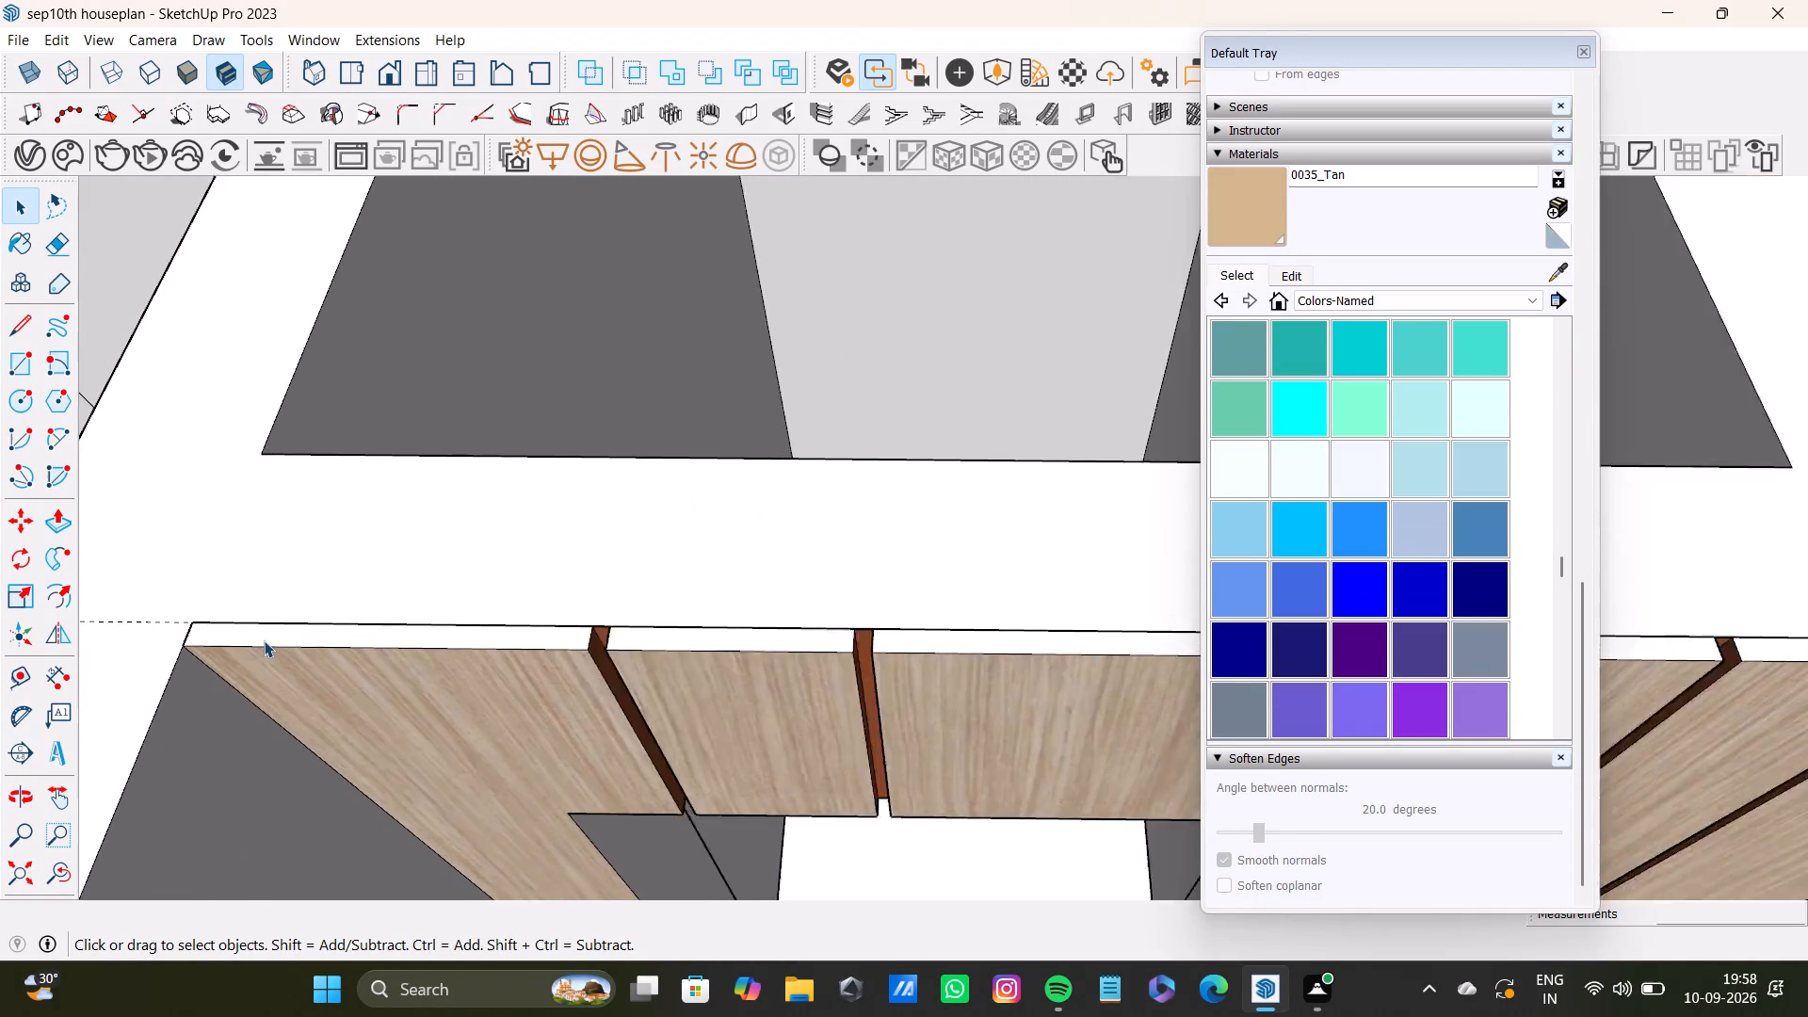
pyautogui.scroll(1, 264, 640)
pyautogui.keyDown('shift'); pyautogui.scroll(7, 460, 619); pyautogui.keyUp('shift')
pyautogui.keyDown('shift'); pyautogui.scroll(-9, 459, 628); pyautogui.keyUp('shift')
pyautogui.keyDown('shift'); pyautogui.moveTo(236, 646); pyautogui.dragTo(363, 557, button='middle'); pyautogui.keyUp('shift')
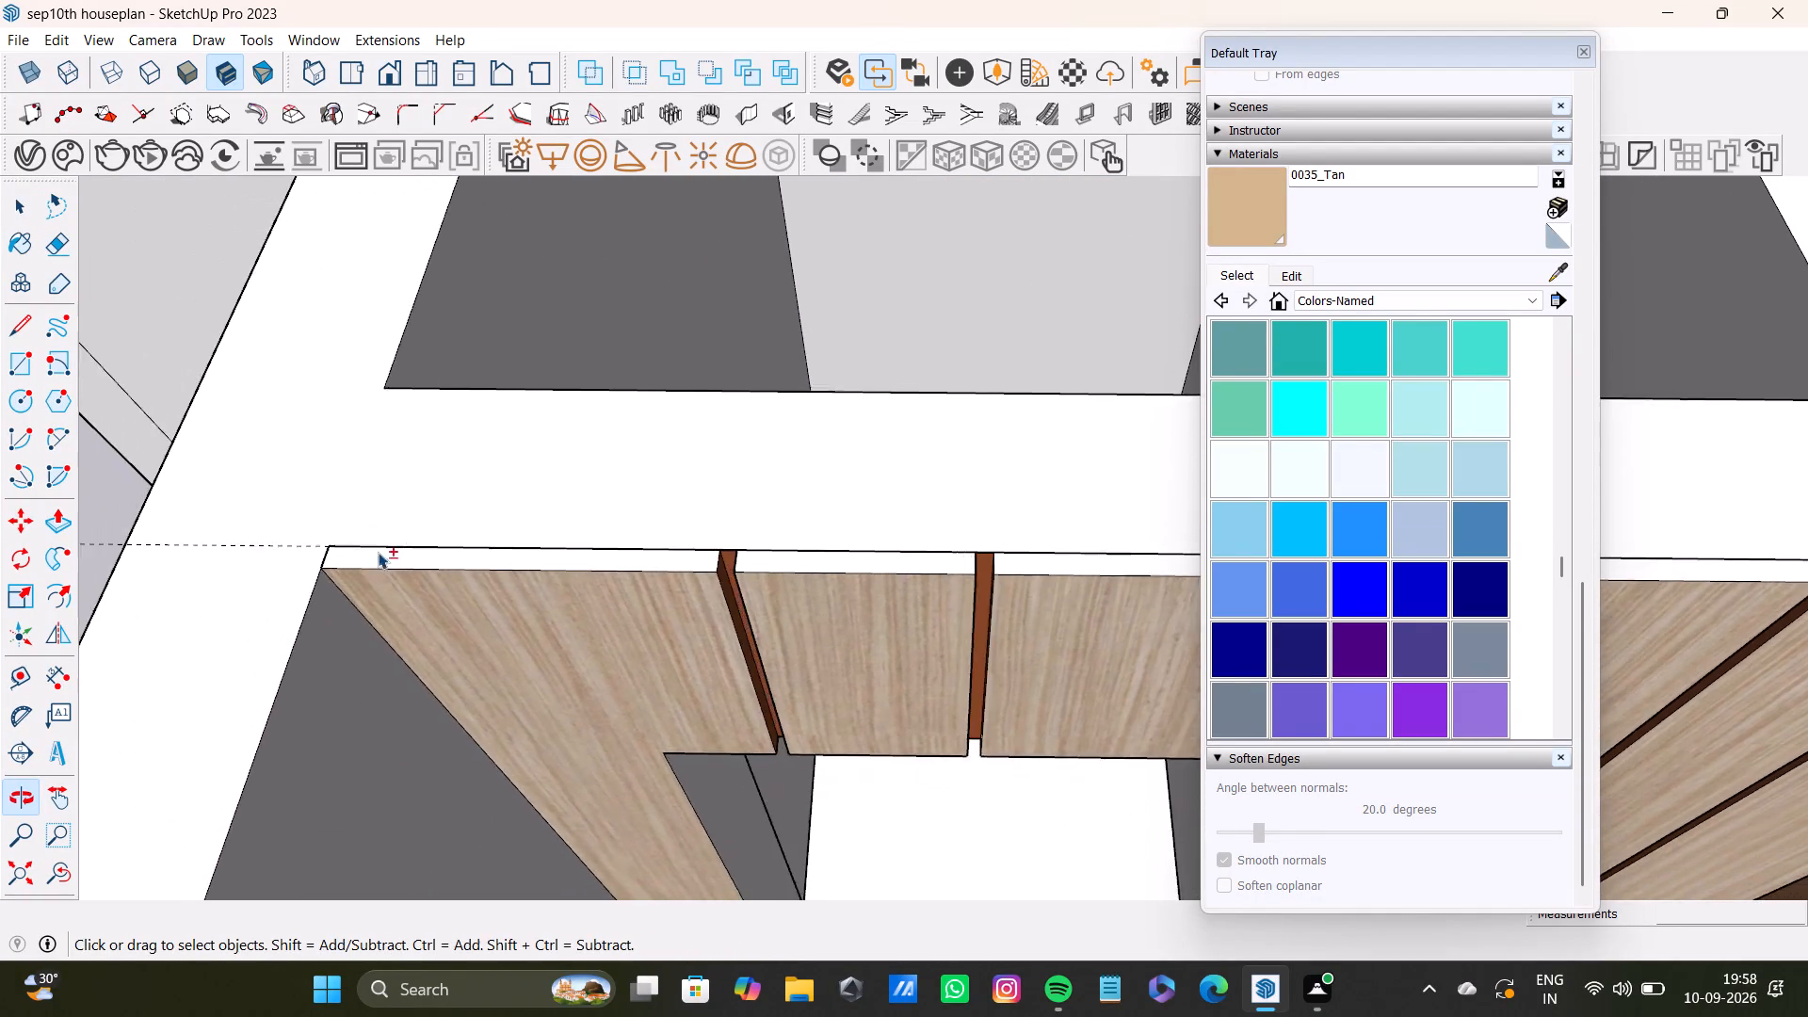
pyautogui.keyDown('shift'); pyautogui.scroll(7, 453, 574); pyautogui.keyUp('shift')
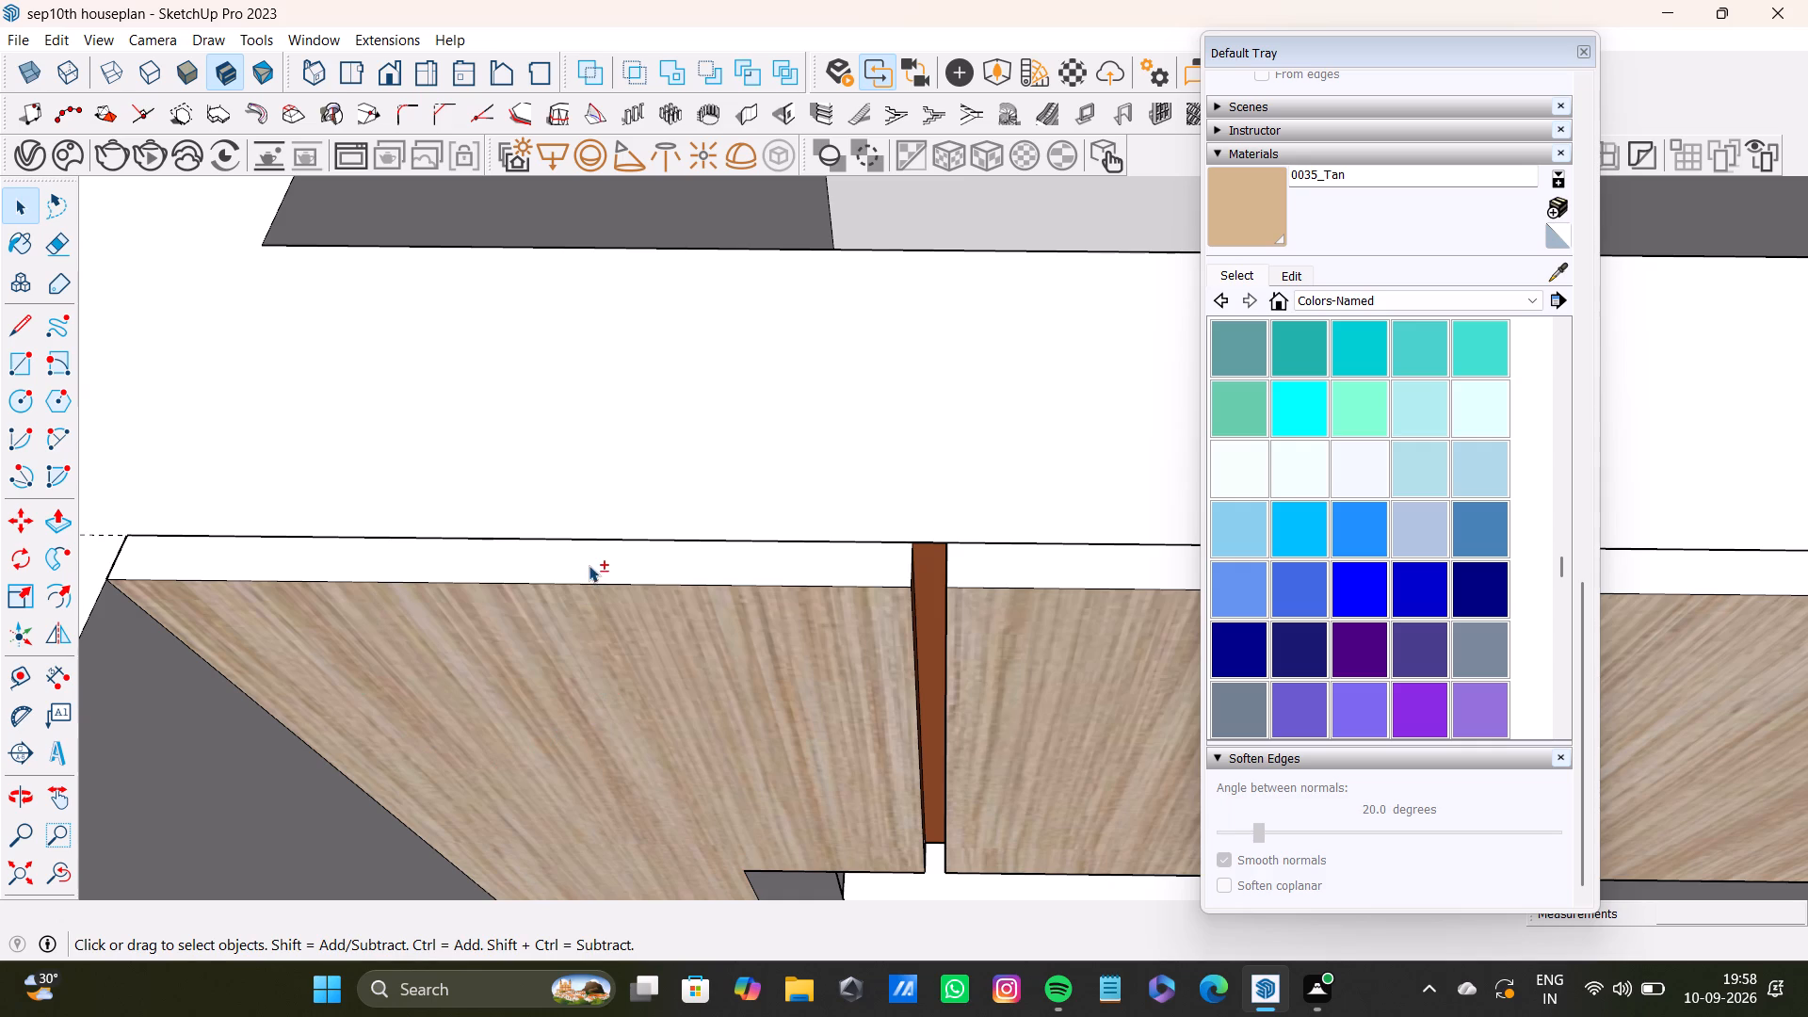
pyautogui.keyDown('shift'); pyautogui.scroll(-14, 476, 557); pyautogui.keyUp('shift')
pyautogui.keyDown('shift'); pyautogui.moveTo(662, 614); pyautogui.dragTo(450, 660, button='middle'); pyautogui.keyUp('shift')
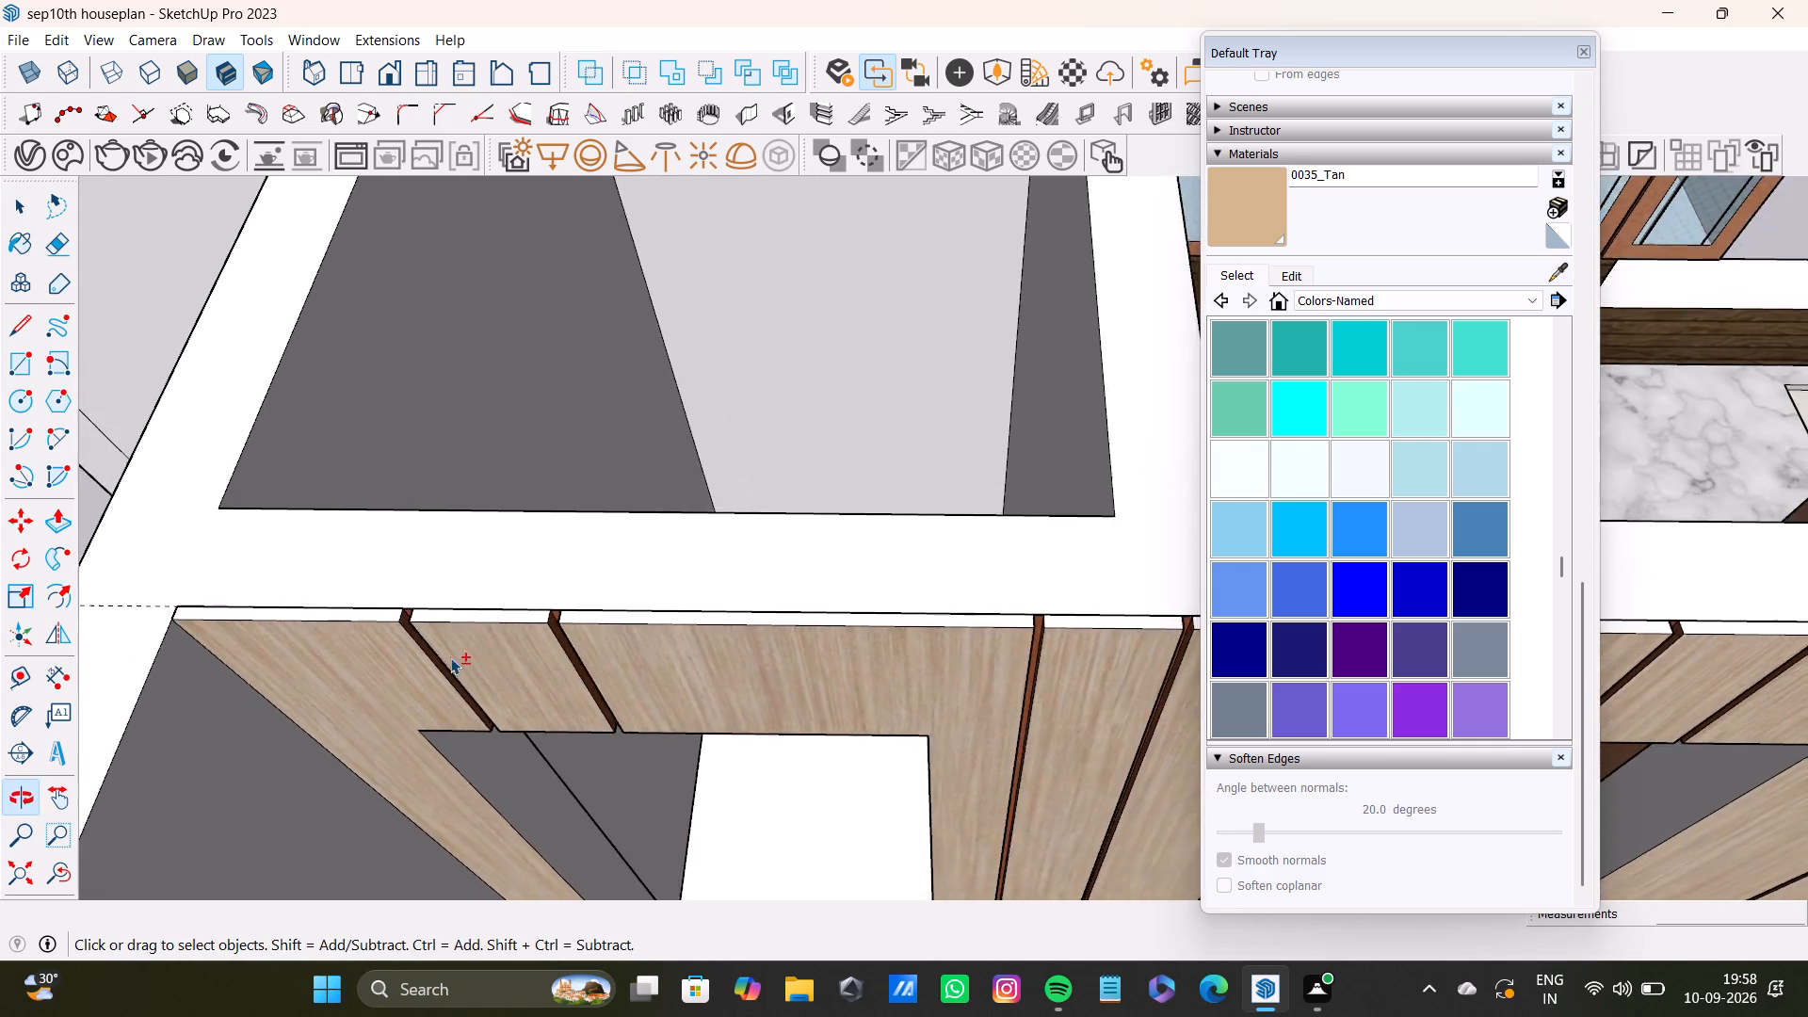
pyautogui.keyDown('shift'); pyautogui.scroll(11, 459, 649); pyautogui.keyUp('shift')
pyautogui.scroll(-4, 615, 589)
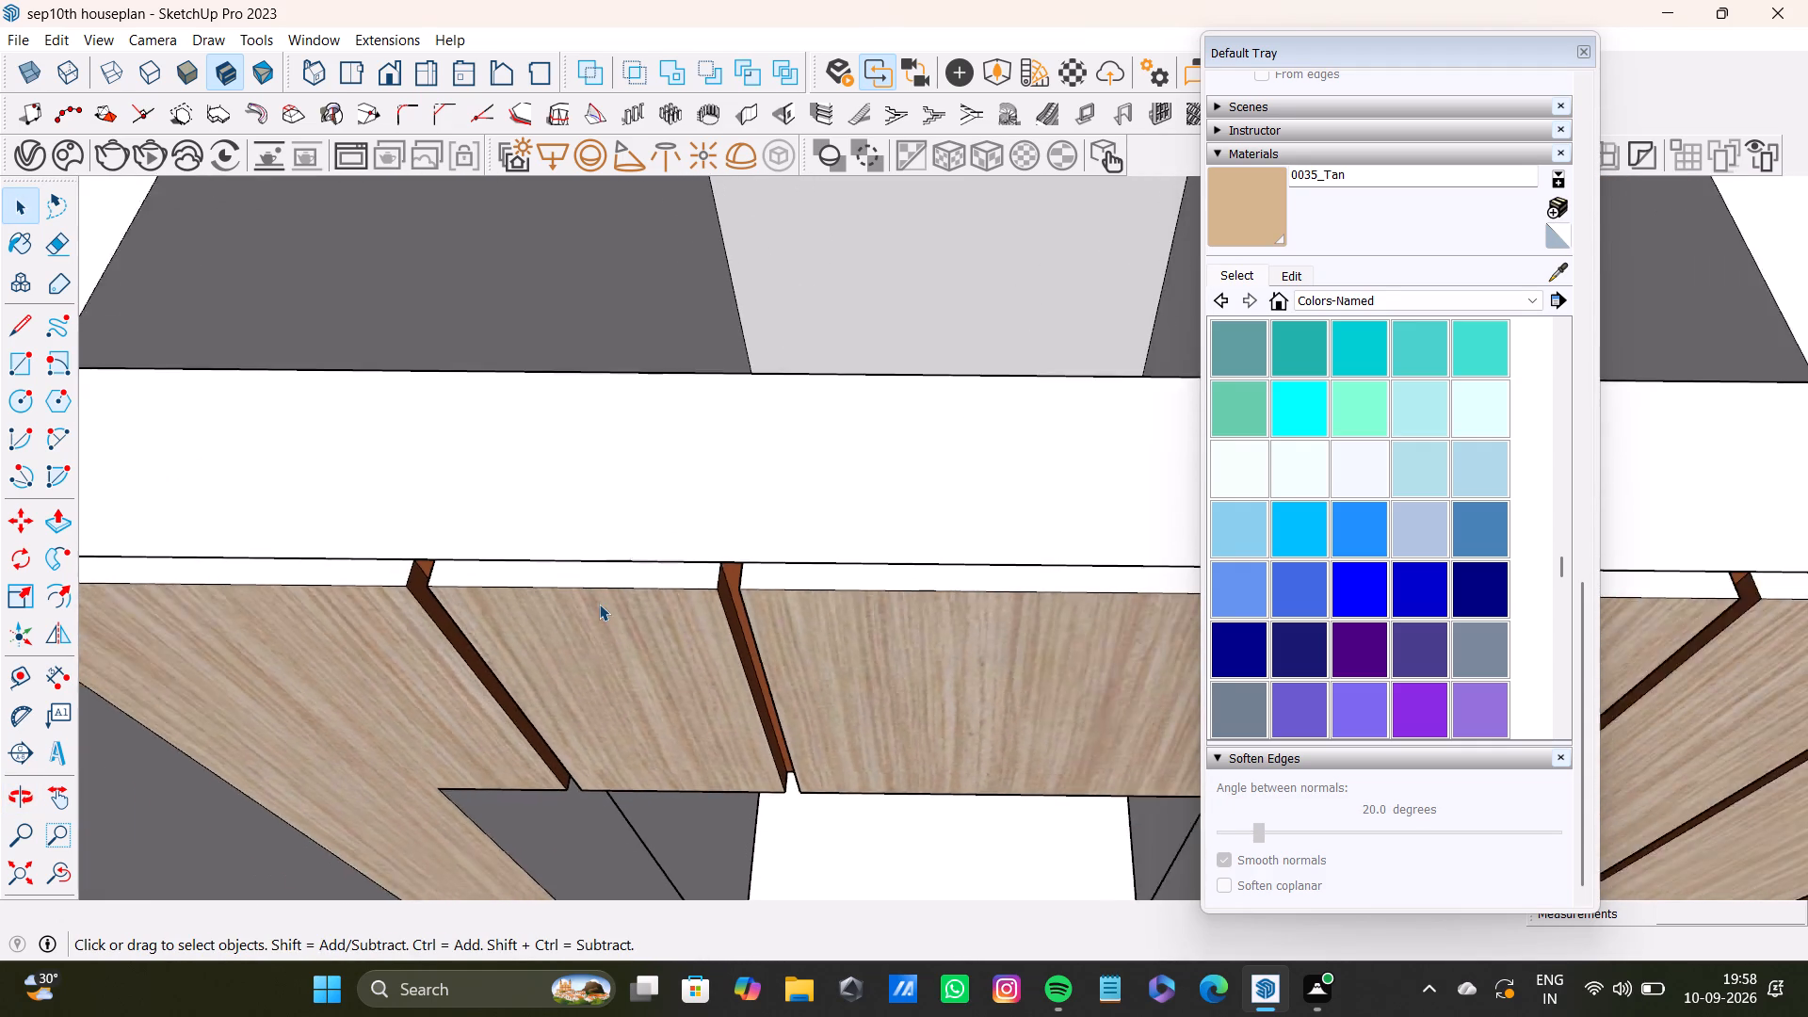
# Examine the narrow strip along the panelling's top edge between the entrance-end corner and the first grooves above the doorway.
pyautogui.scroll(-8, 599, 604)
pyautogui.scroll(2, 745, 641)
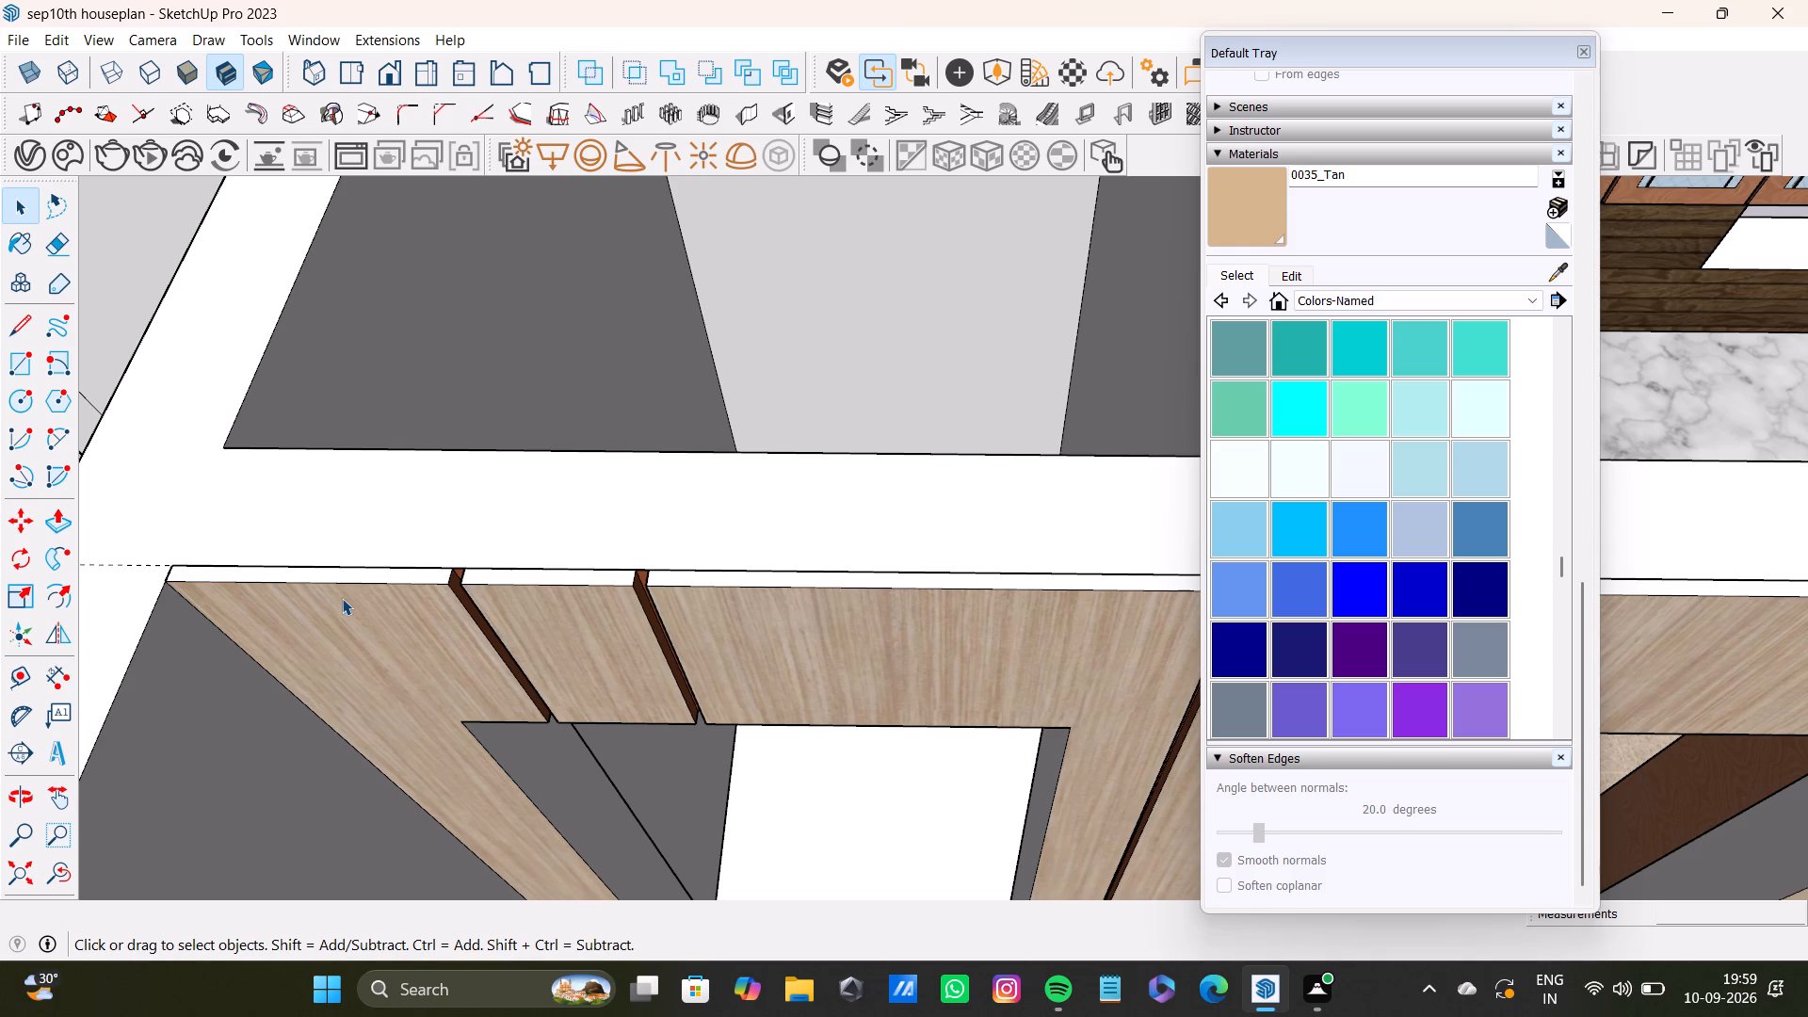
pyautogui.scroll(-5, 337, 595)
pyautogui.keyDown('alt'); pyautogui.middleClick(337, 595); pyautogui.keyUp('alt')
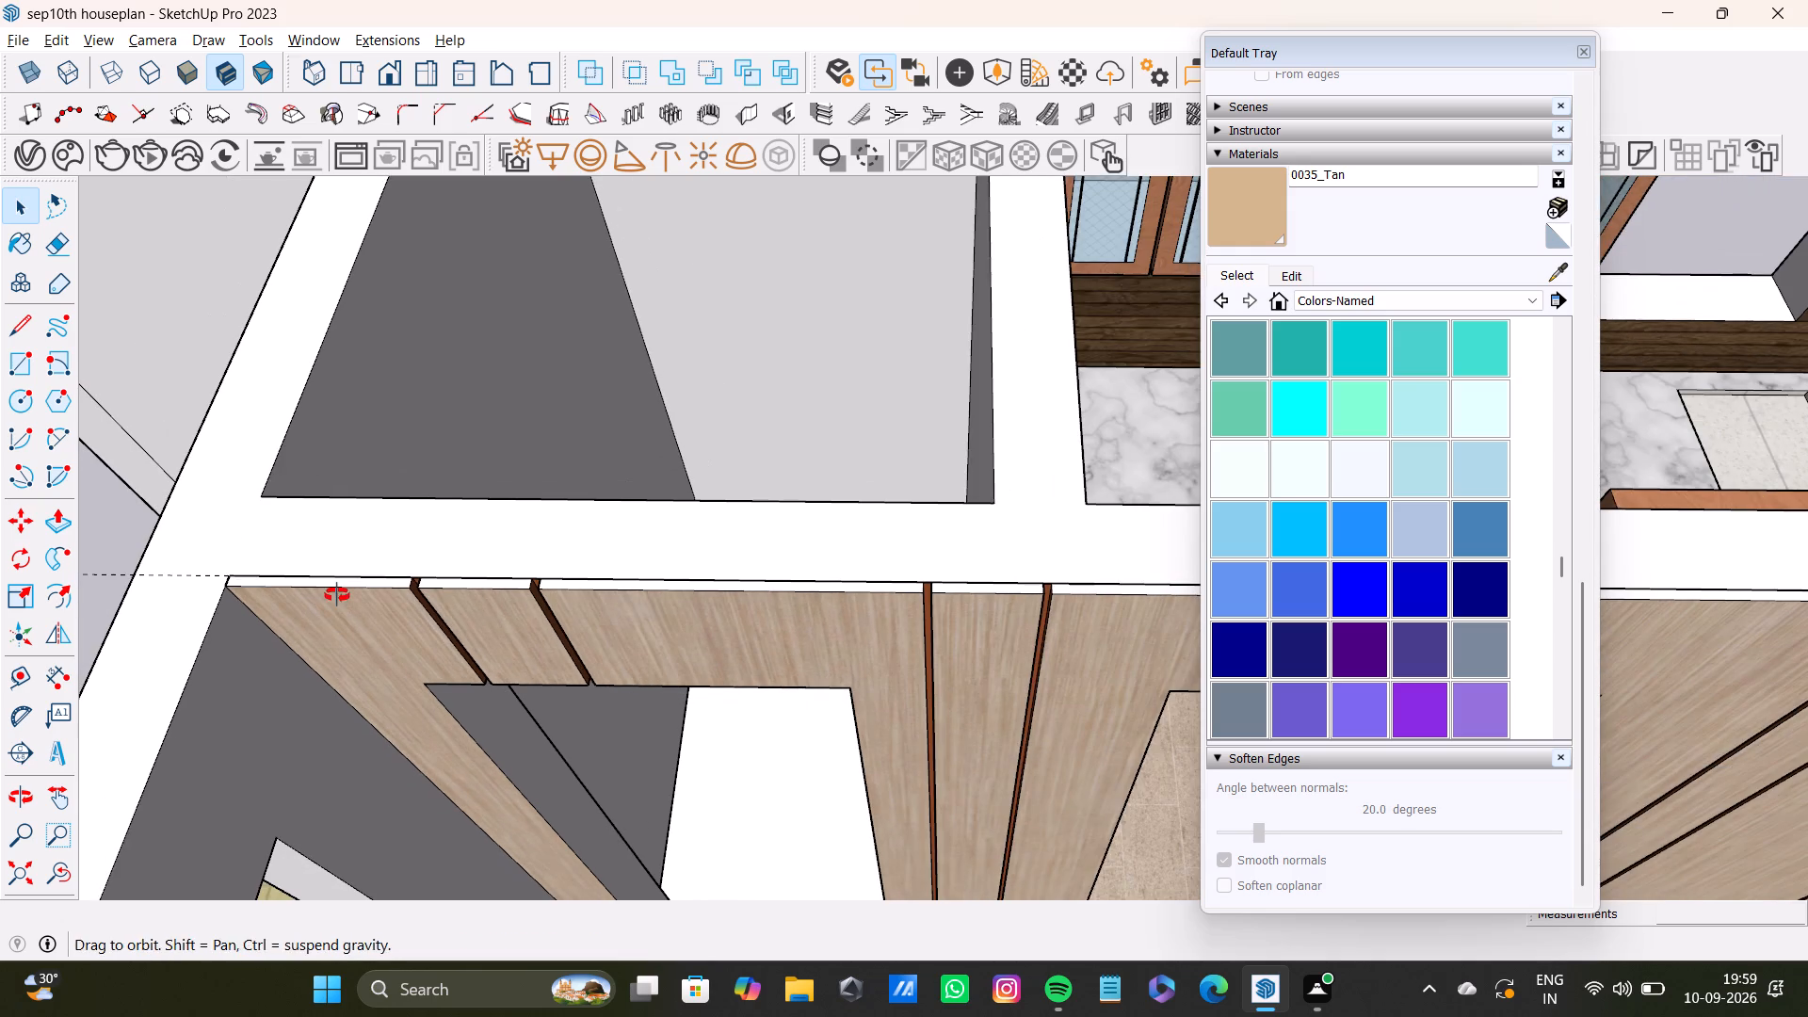
pyautogui.scroll(-1, 337, 595)
pyautogui.keyDown('shift'); pyautogui.moveTo(338, 592); pyautogui.dragTo(489, 590, button='middle'); pyautogui.keyUp('shift')
pyautogui.scroll(8, 496, 589)
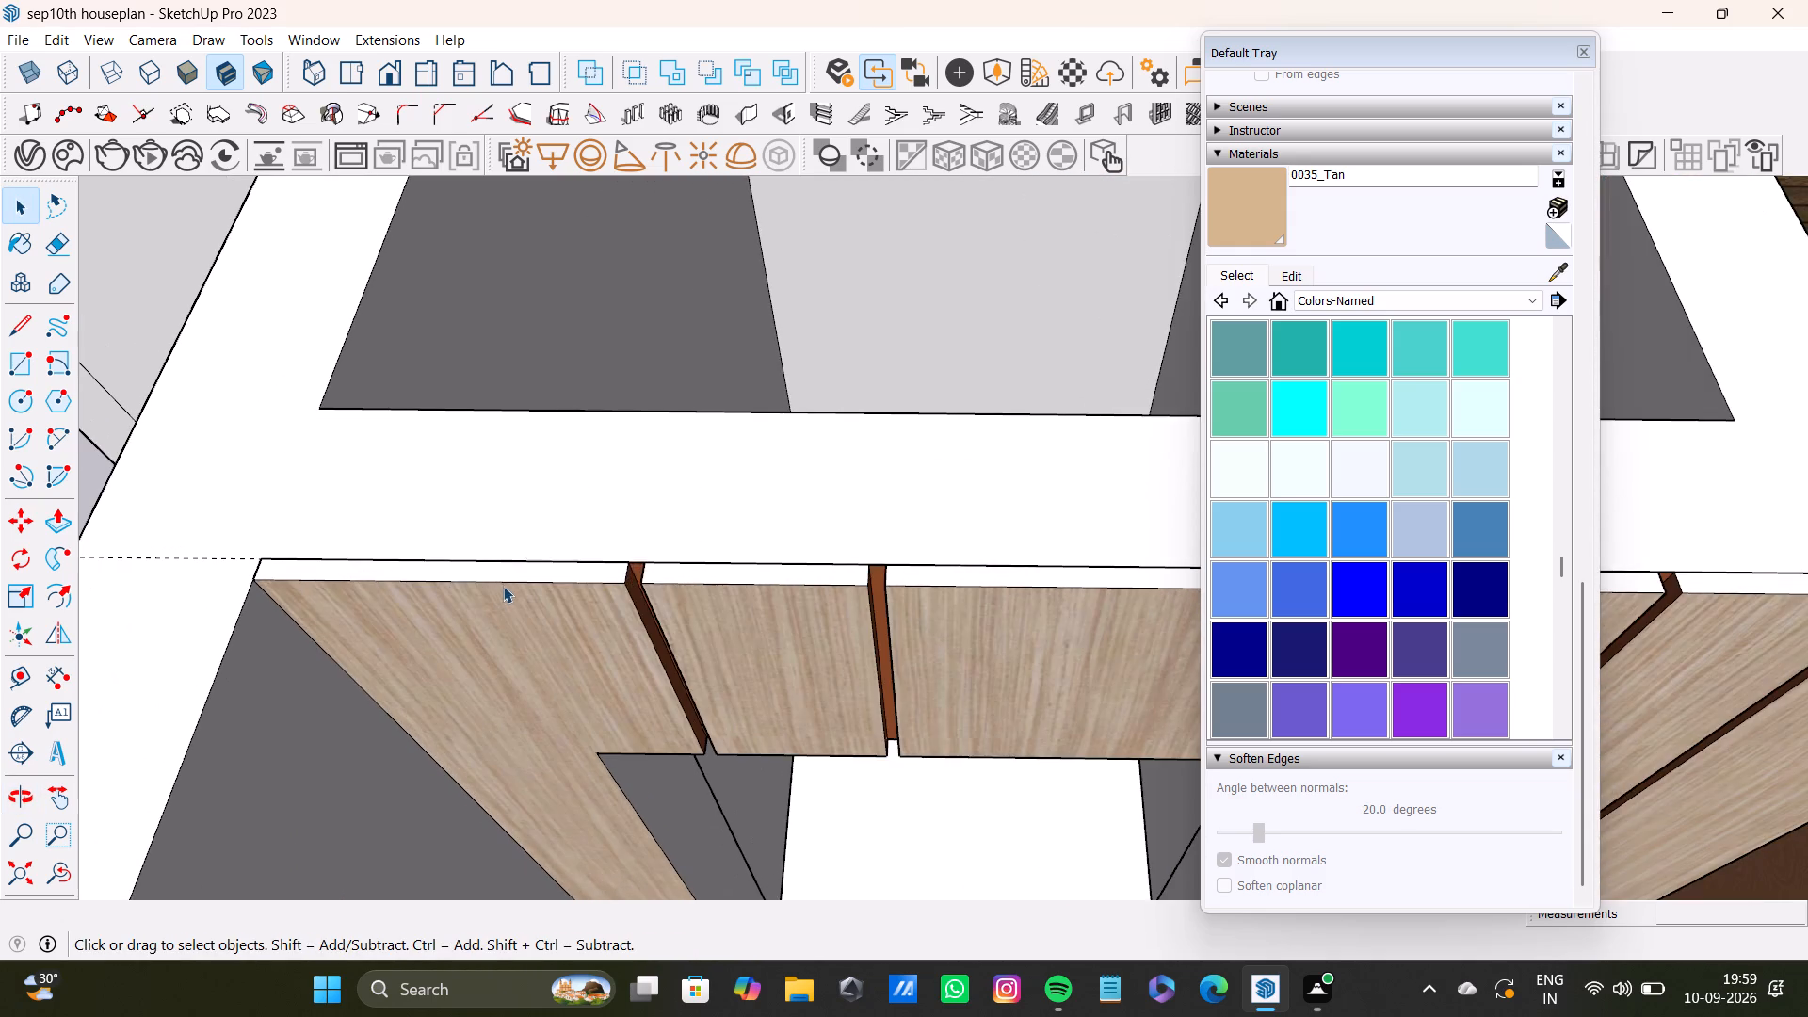
pyautogui.scroll(7, 503, 582)
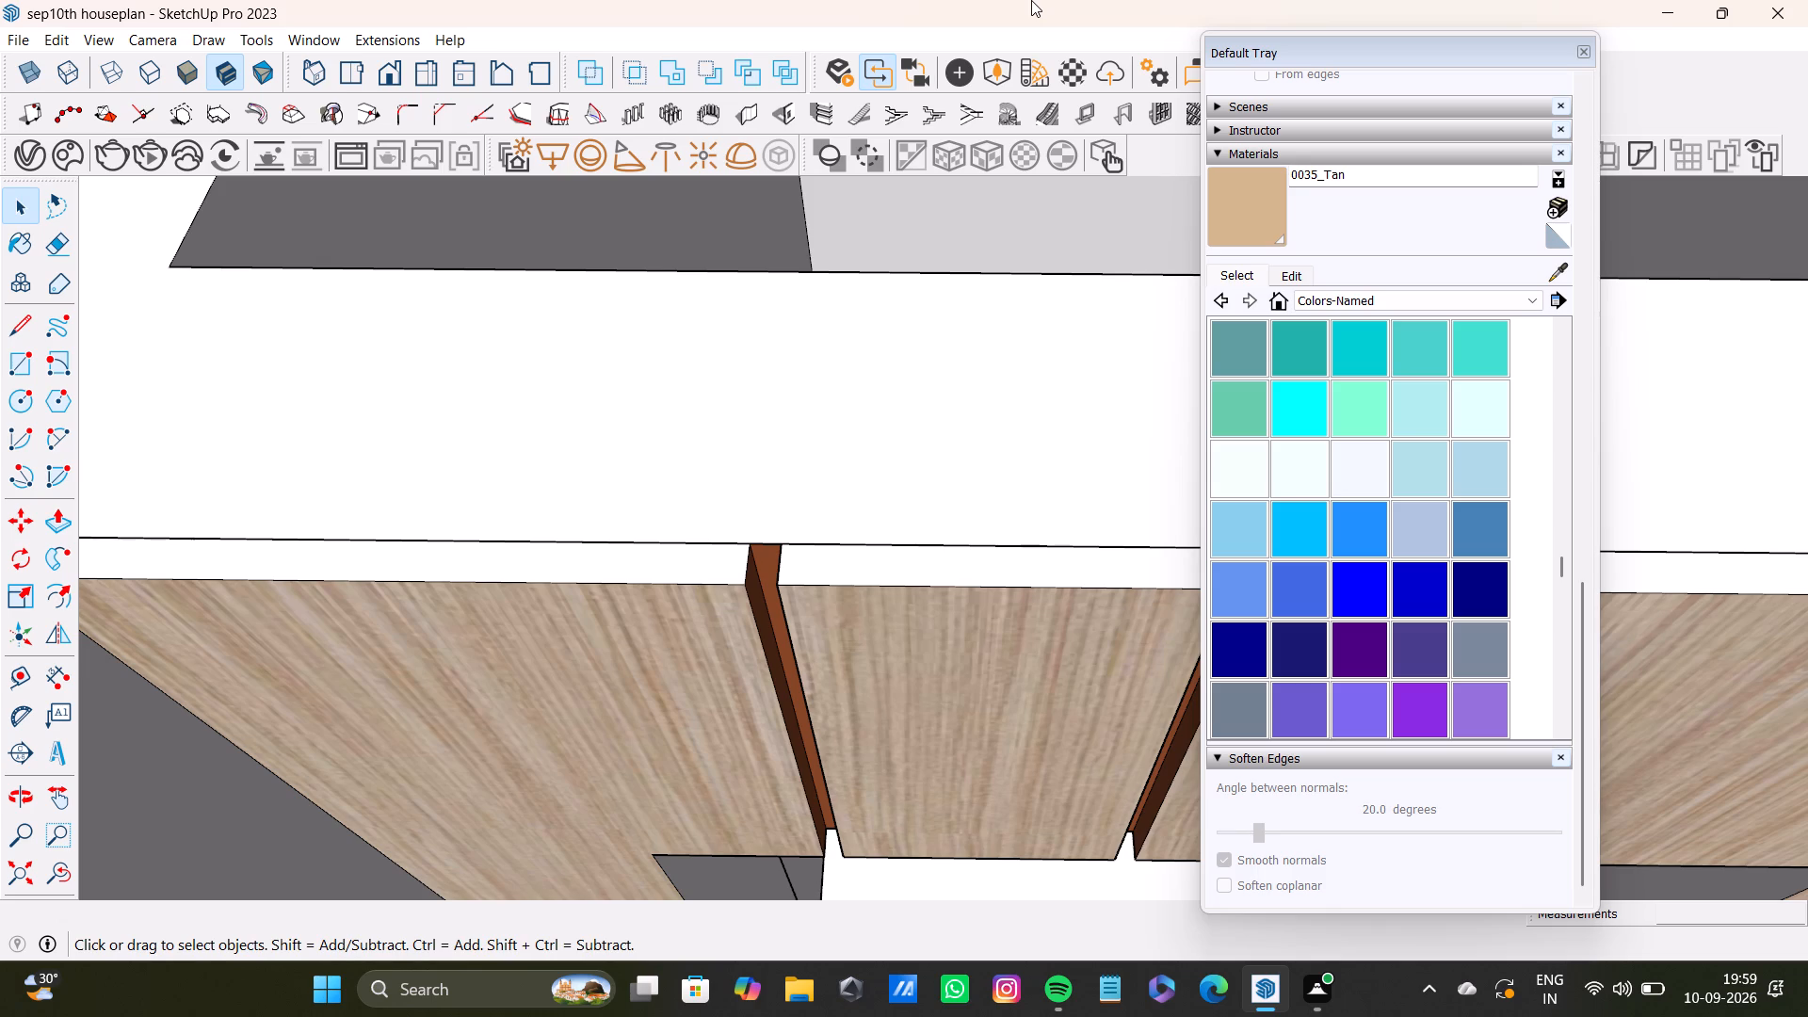
# Delete the long edge drawn along the wall top that separates the narrow strip above the grooved panelling from the wall.
pyautogui.press('space')
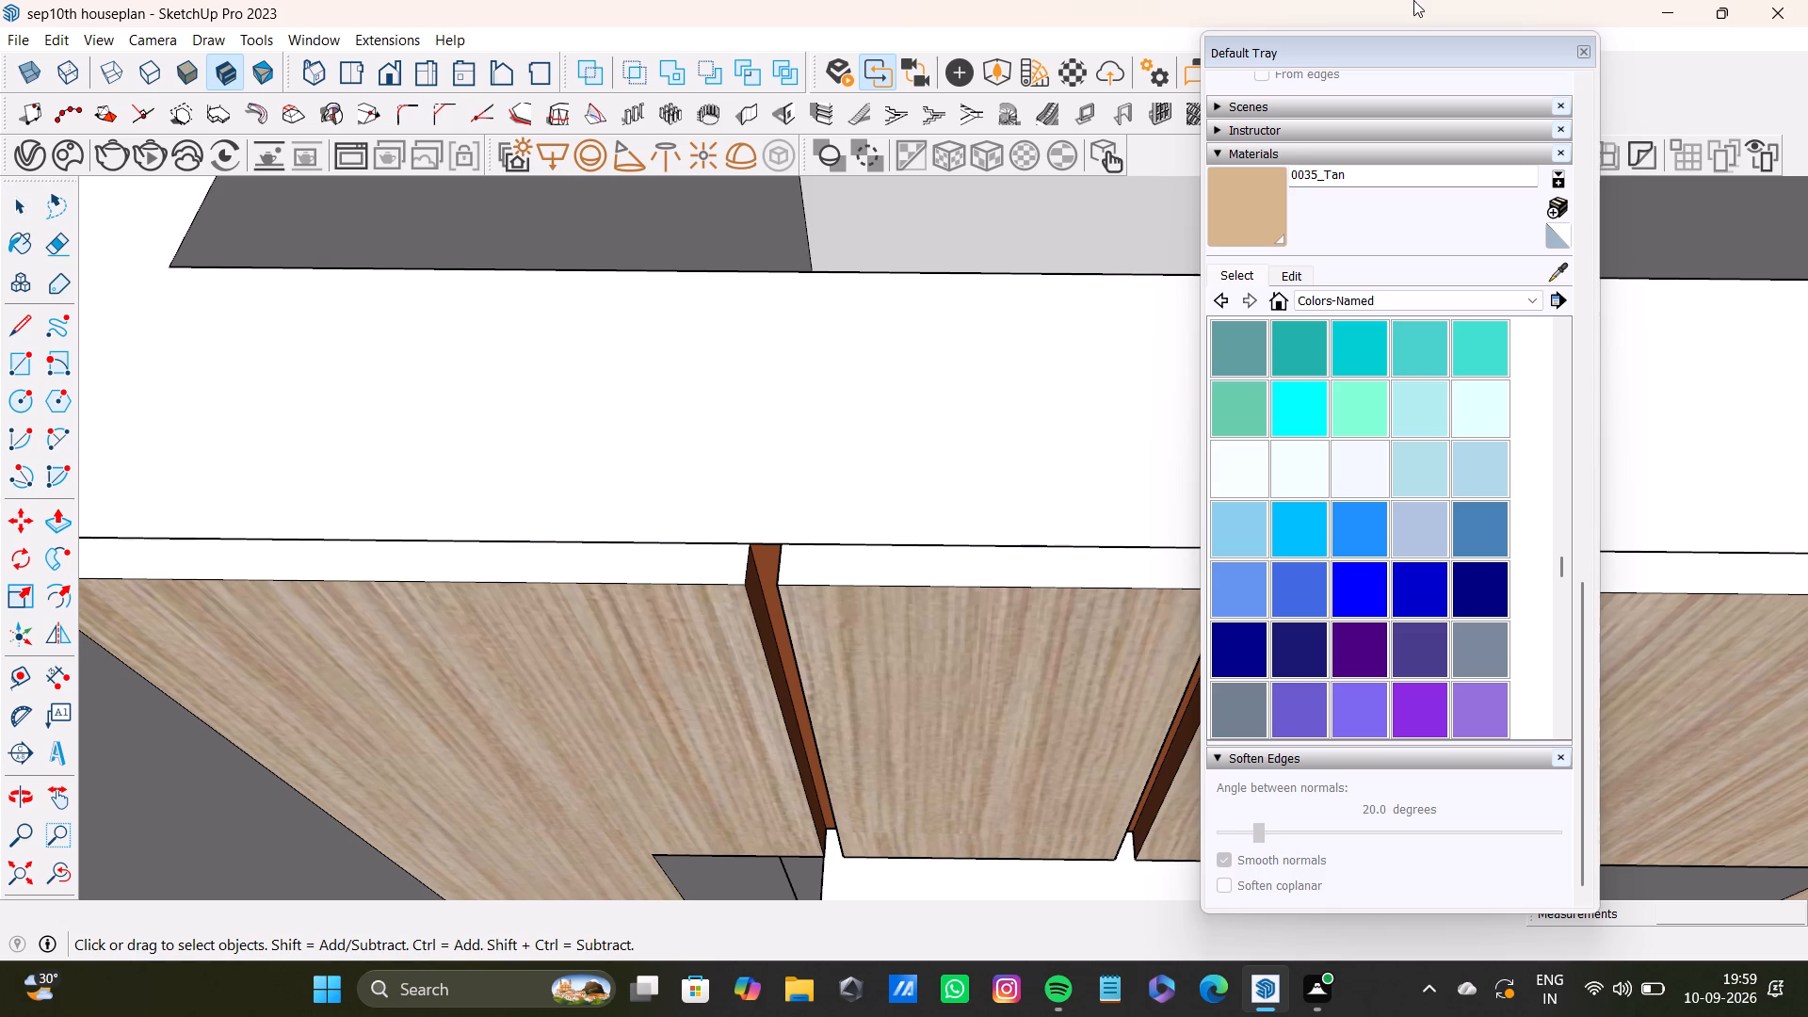
pyautogui.scroll(-20, 1276, 339)
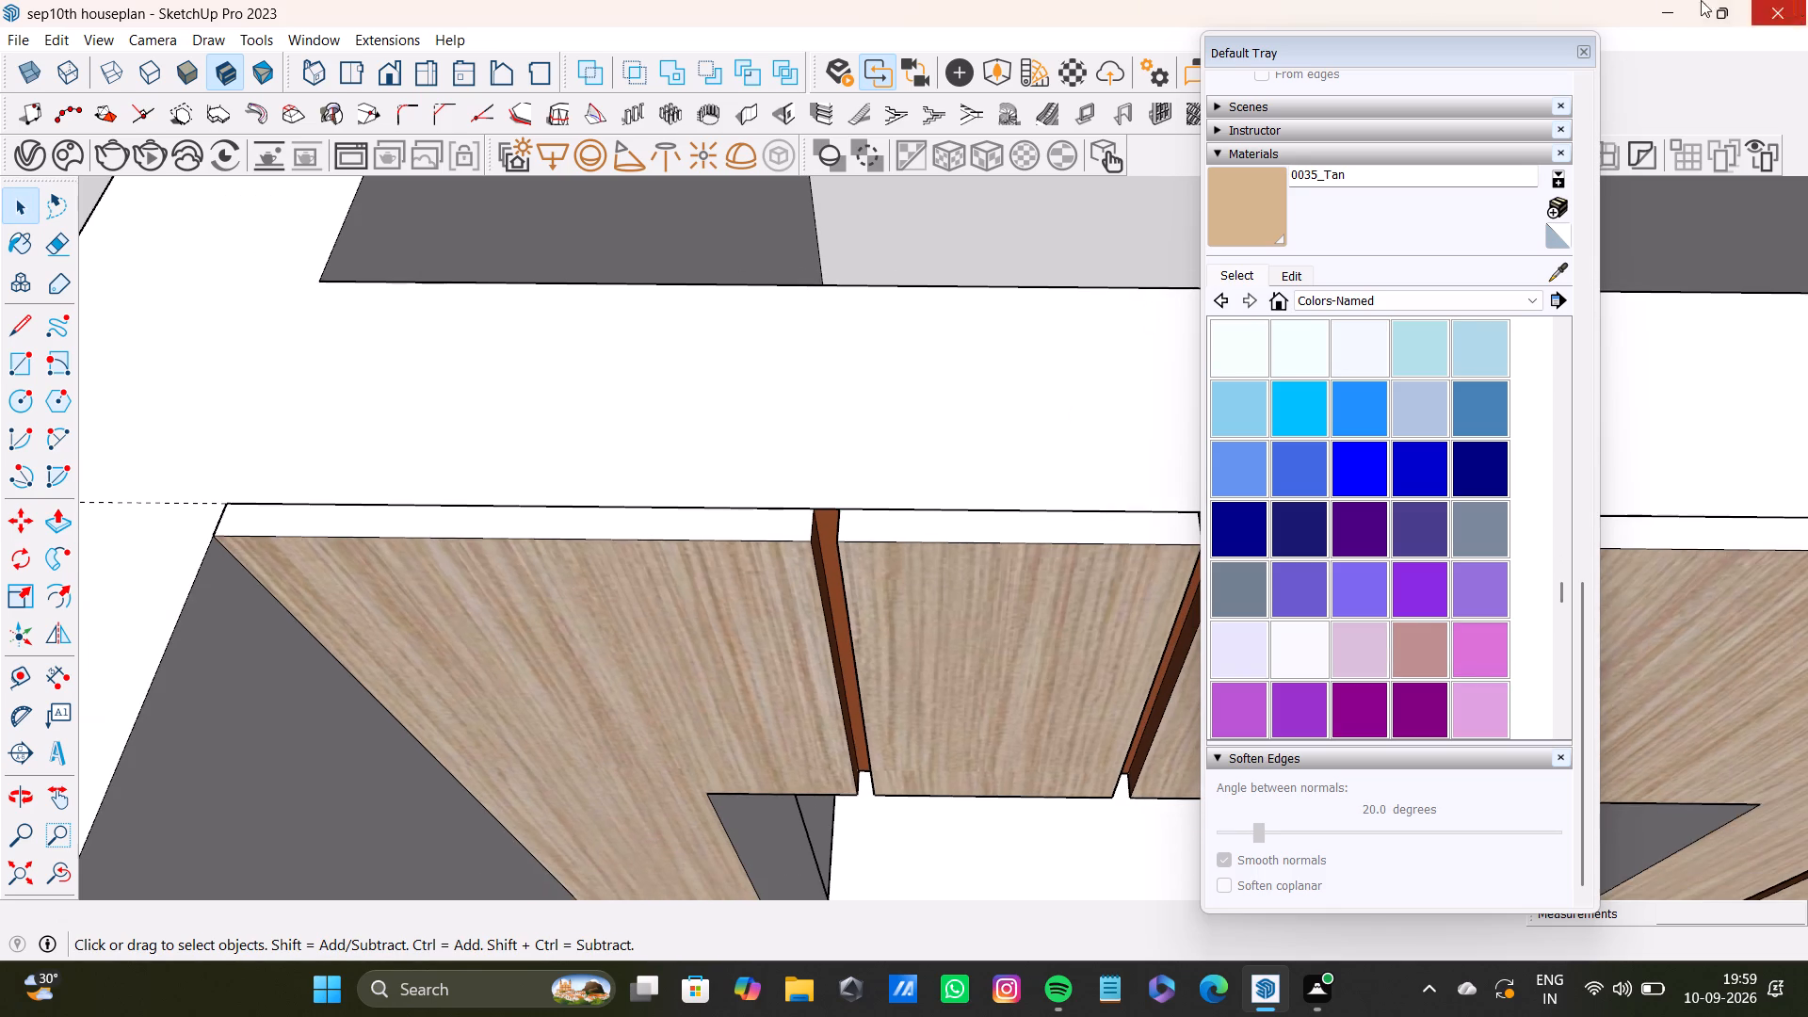
pyautogui.scroll(-8, 811, 580)
pyautogui.keyDown('shift'); pyautogui.scroll(11, 847, 591); pyautogui.keyUp('shift')
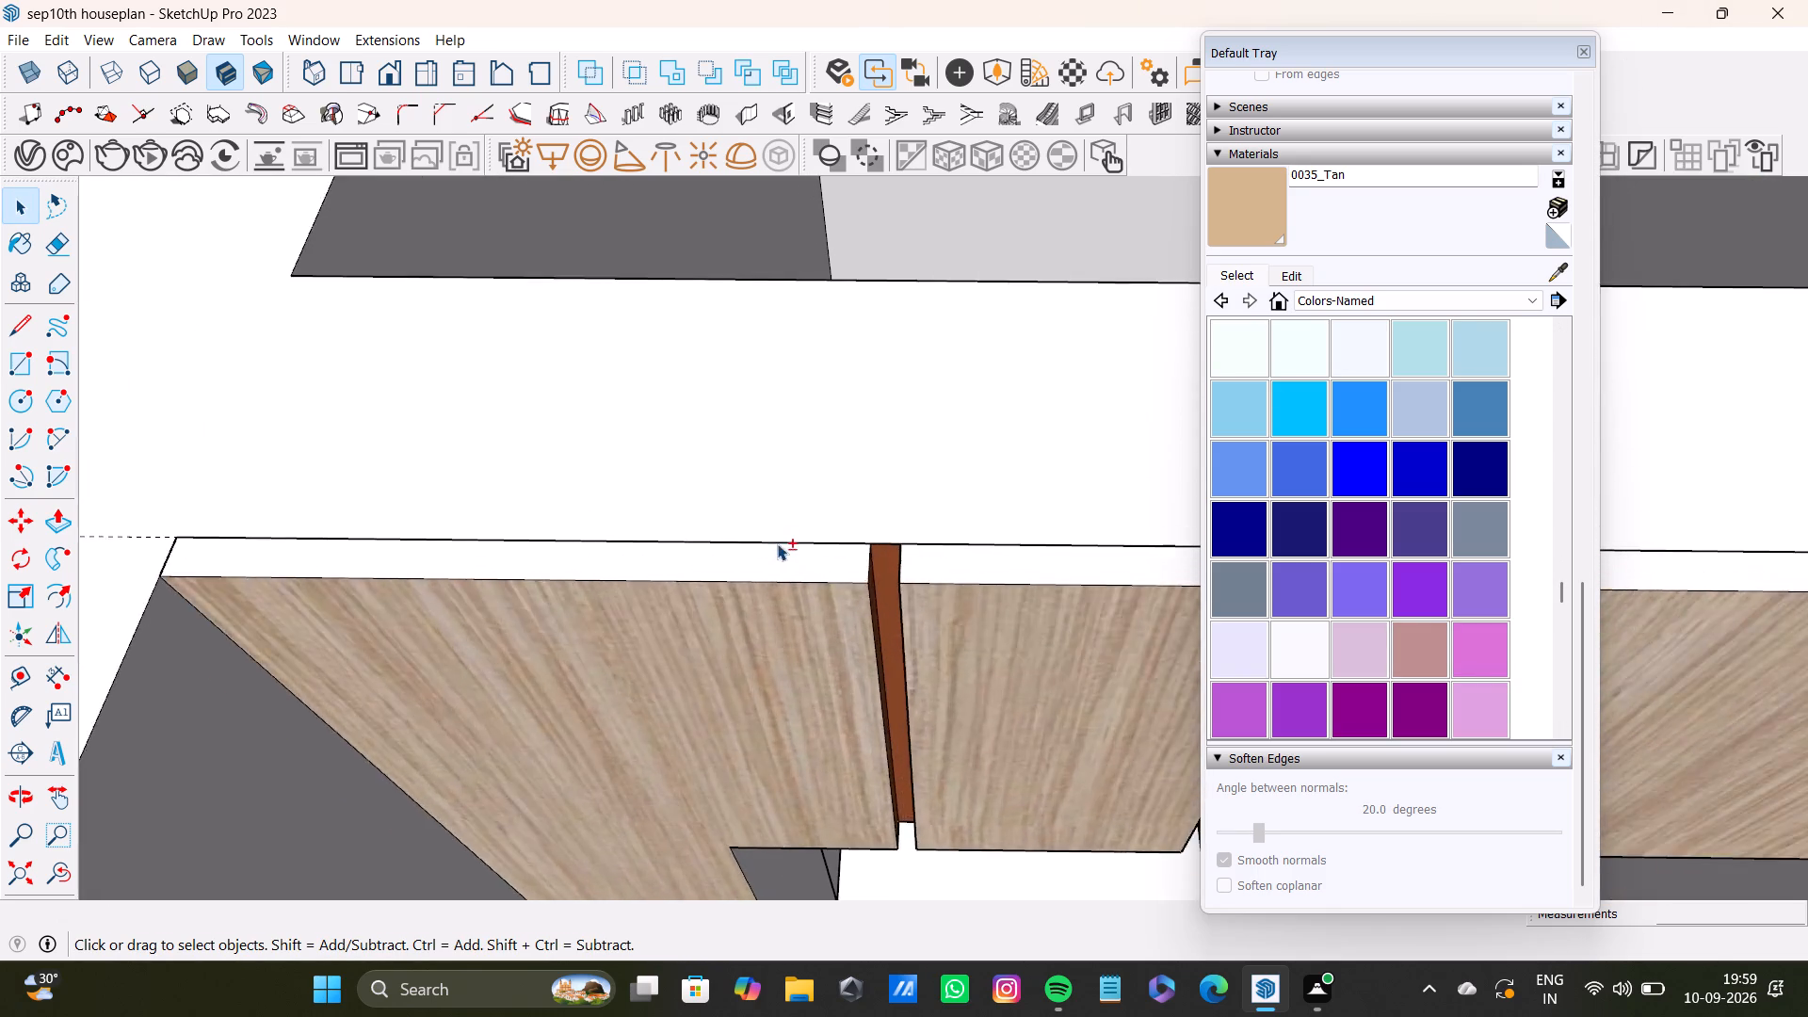
pyautogui.keyDown('shift'); pyautogui.scroll(6, 777, 543); pyautogui.keyUp('shift')
pyautogui.keyDown('shift'); pyautogui.click(876, 541); pyautogui.keyUp('shift')
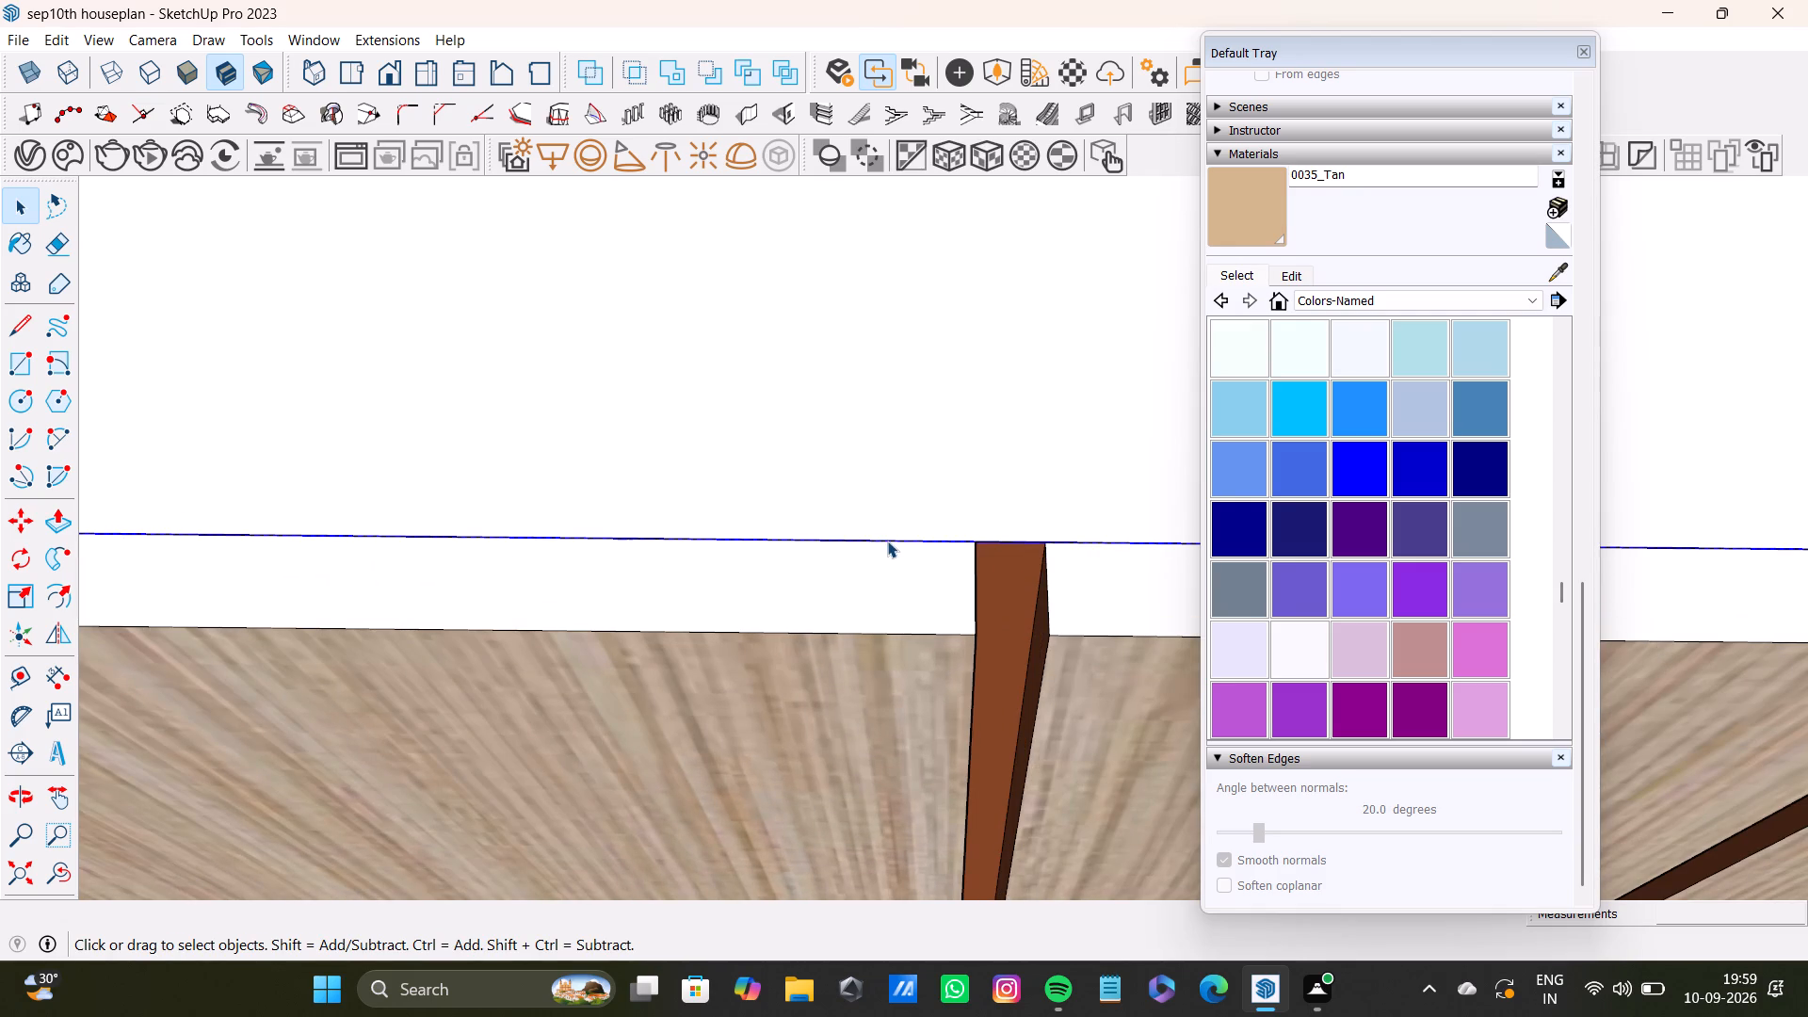
pyautogui.press('Delete')
pyautogui.scroll(-17, 912, 538)
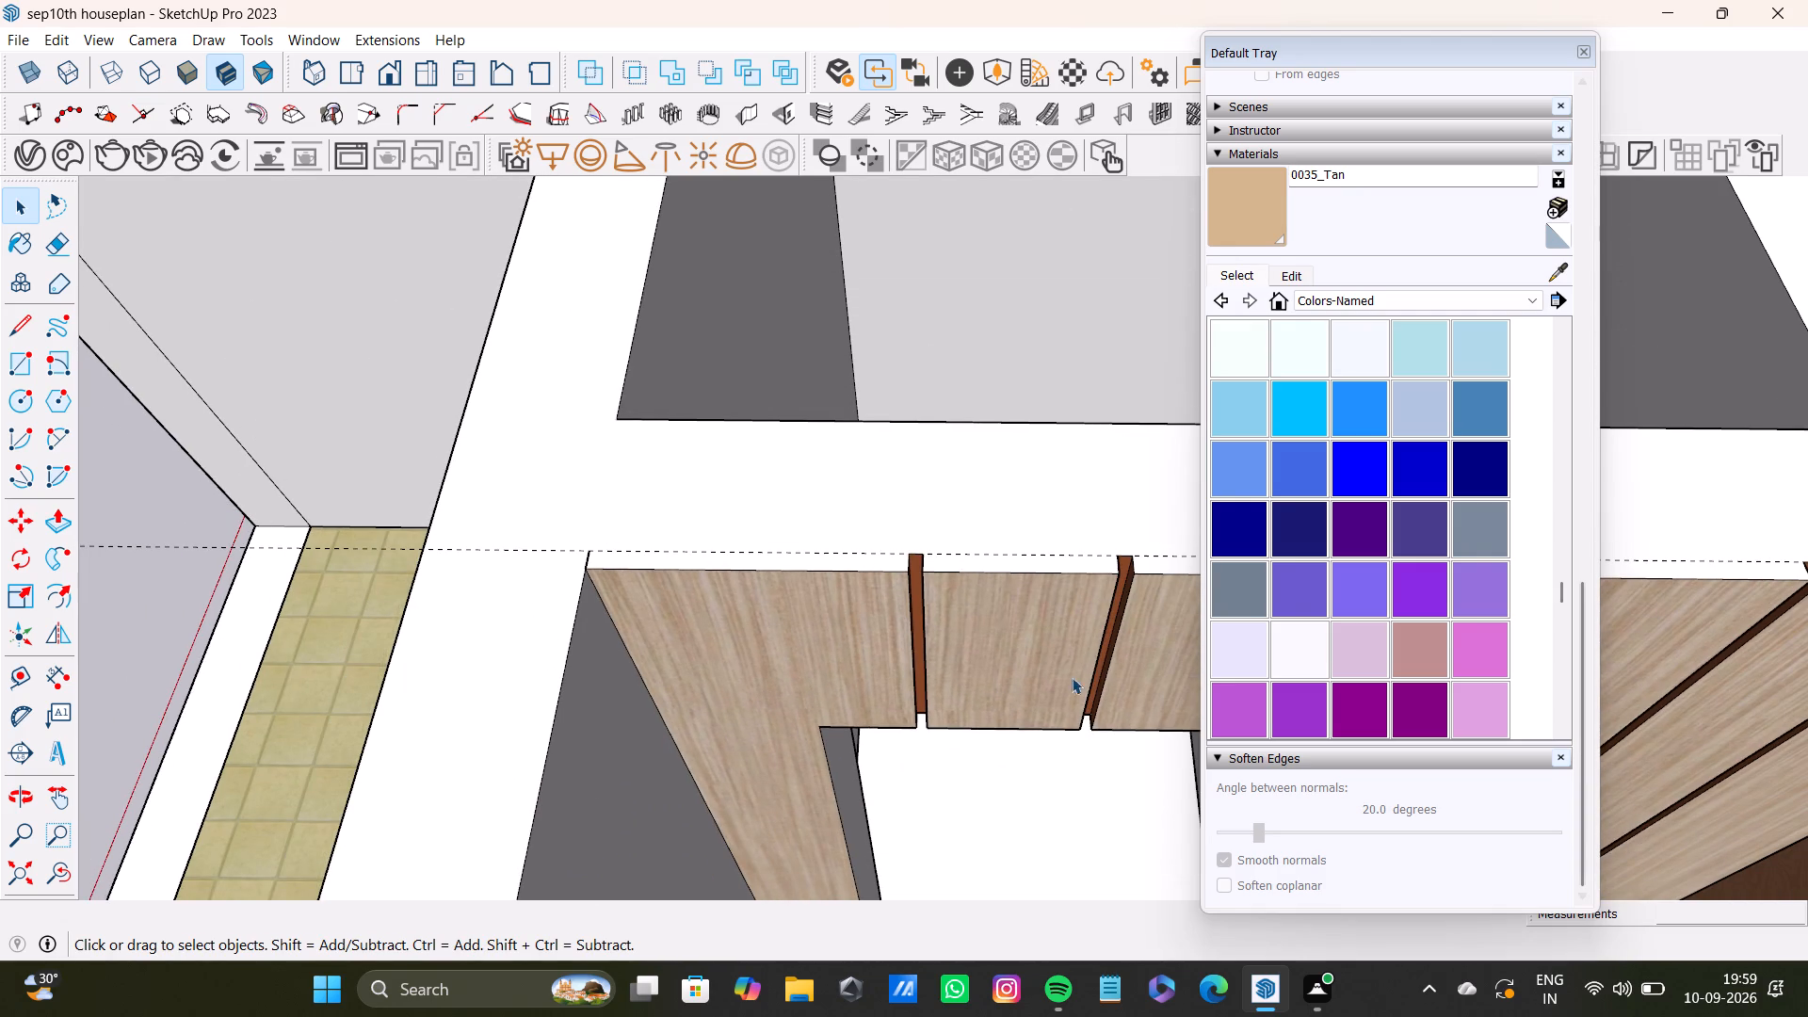
pyautogui.scroll(-3, 863, 547)
pyautogui.scroll(-7, 966, 593)
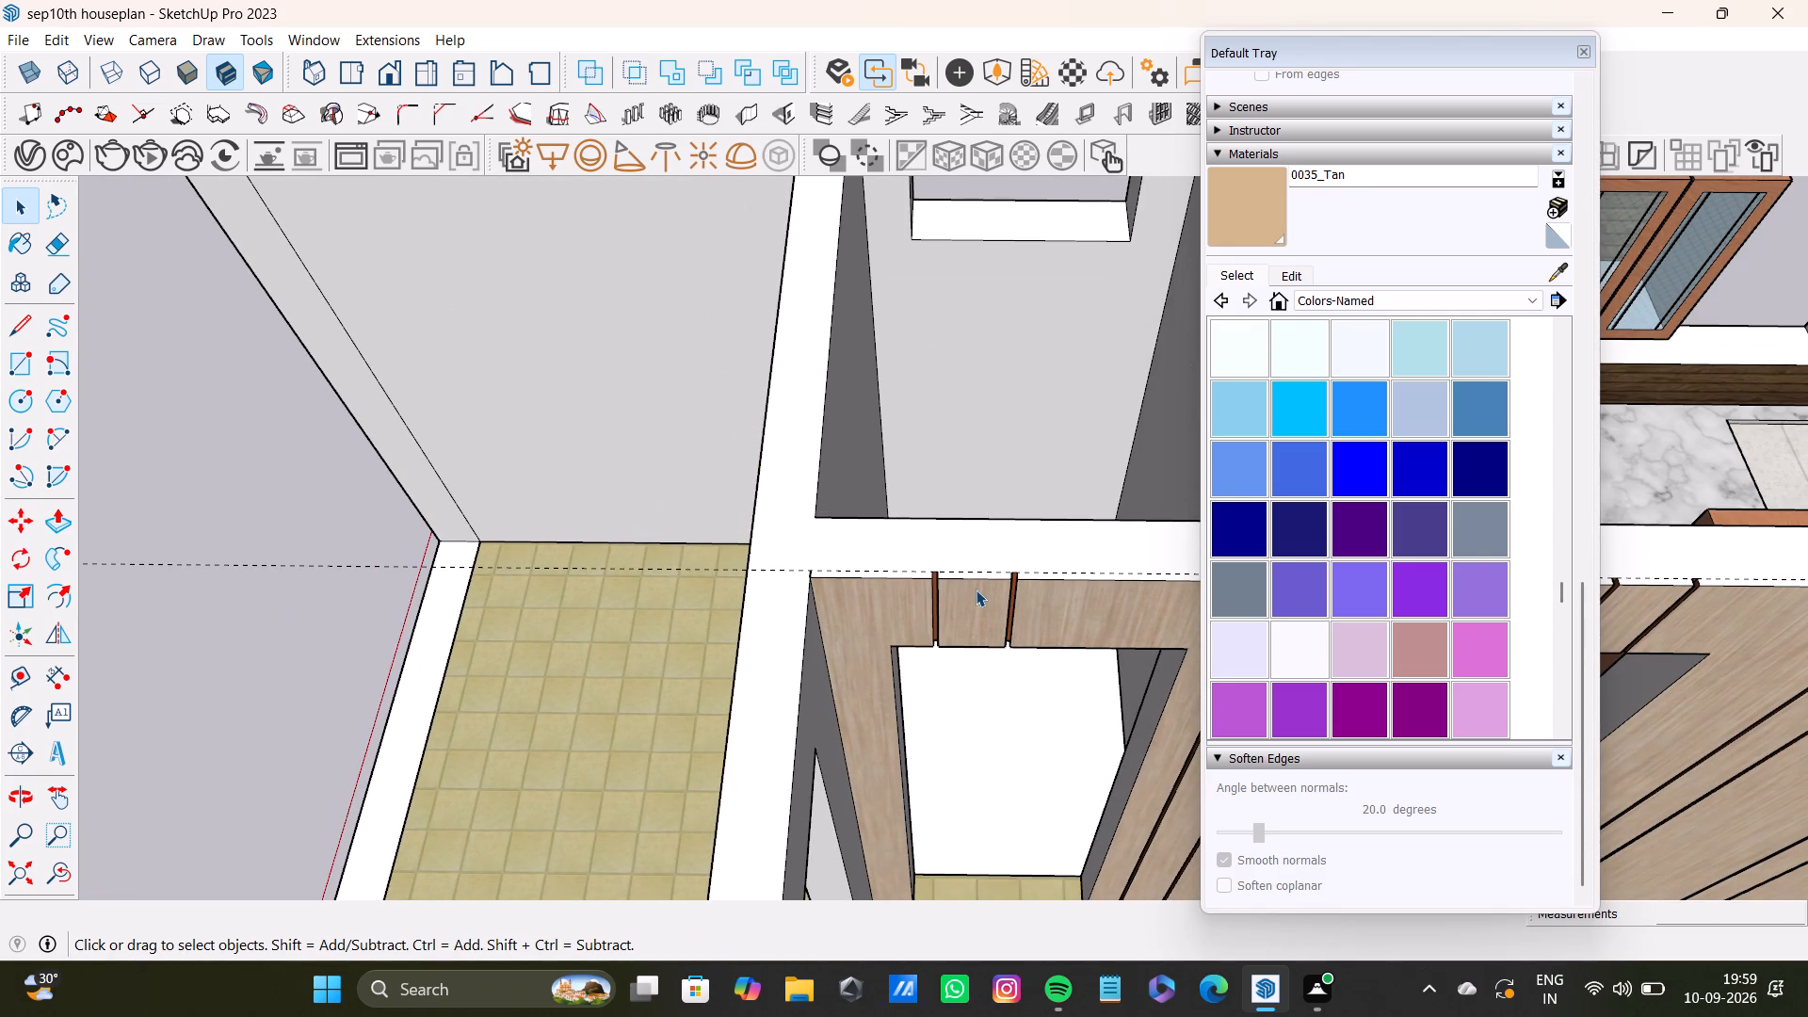
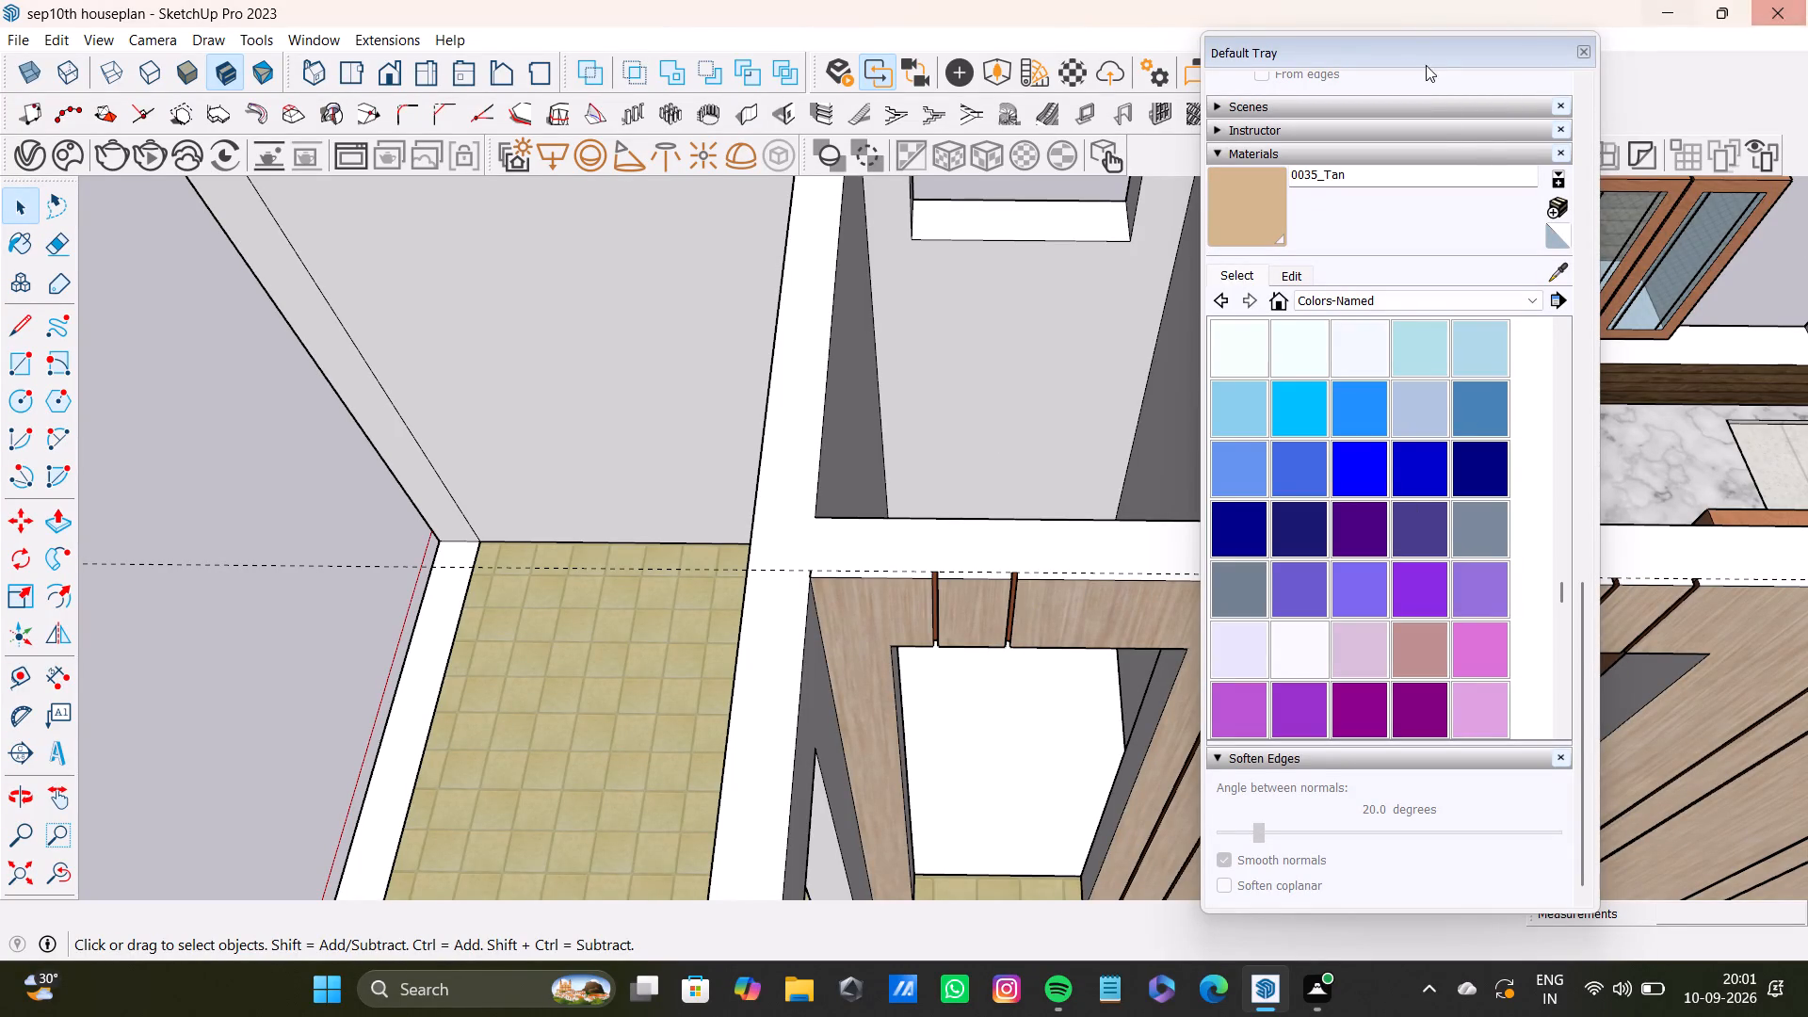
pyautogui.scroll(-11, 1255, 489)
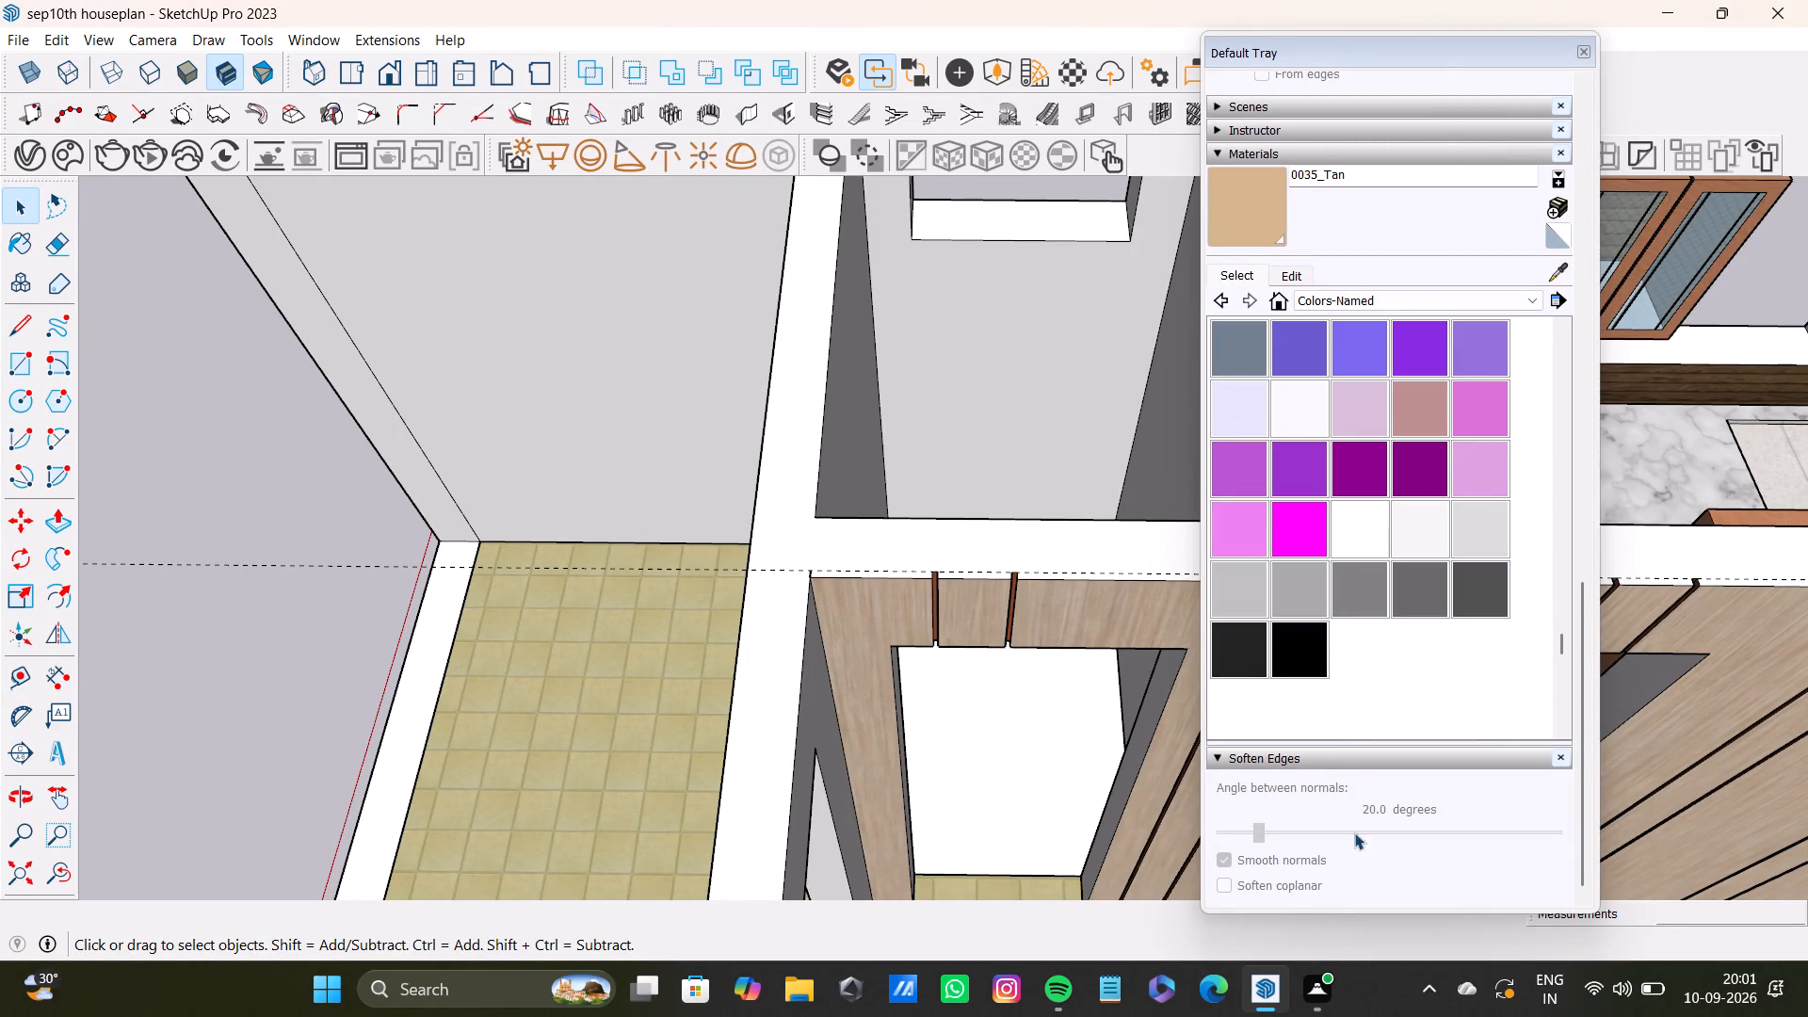
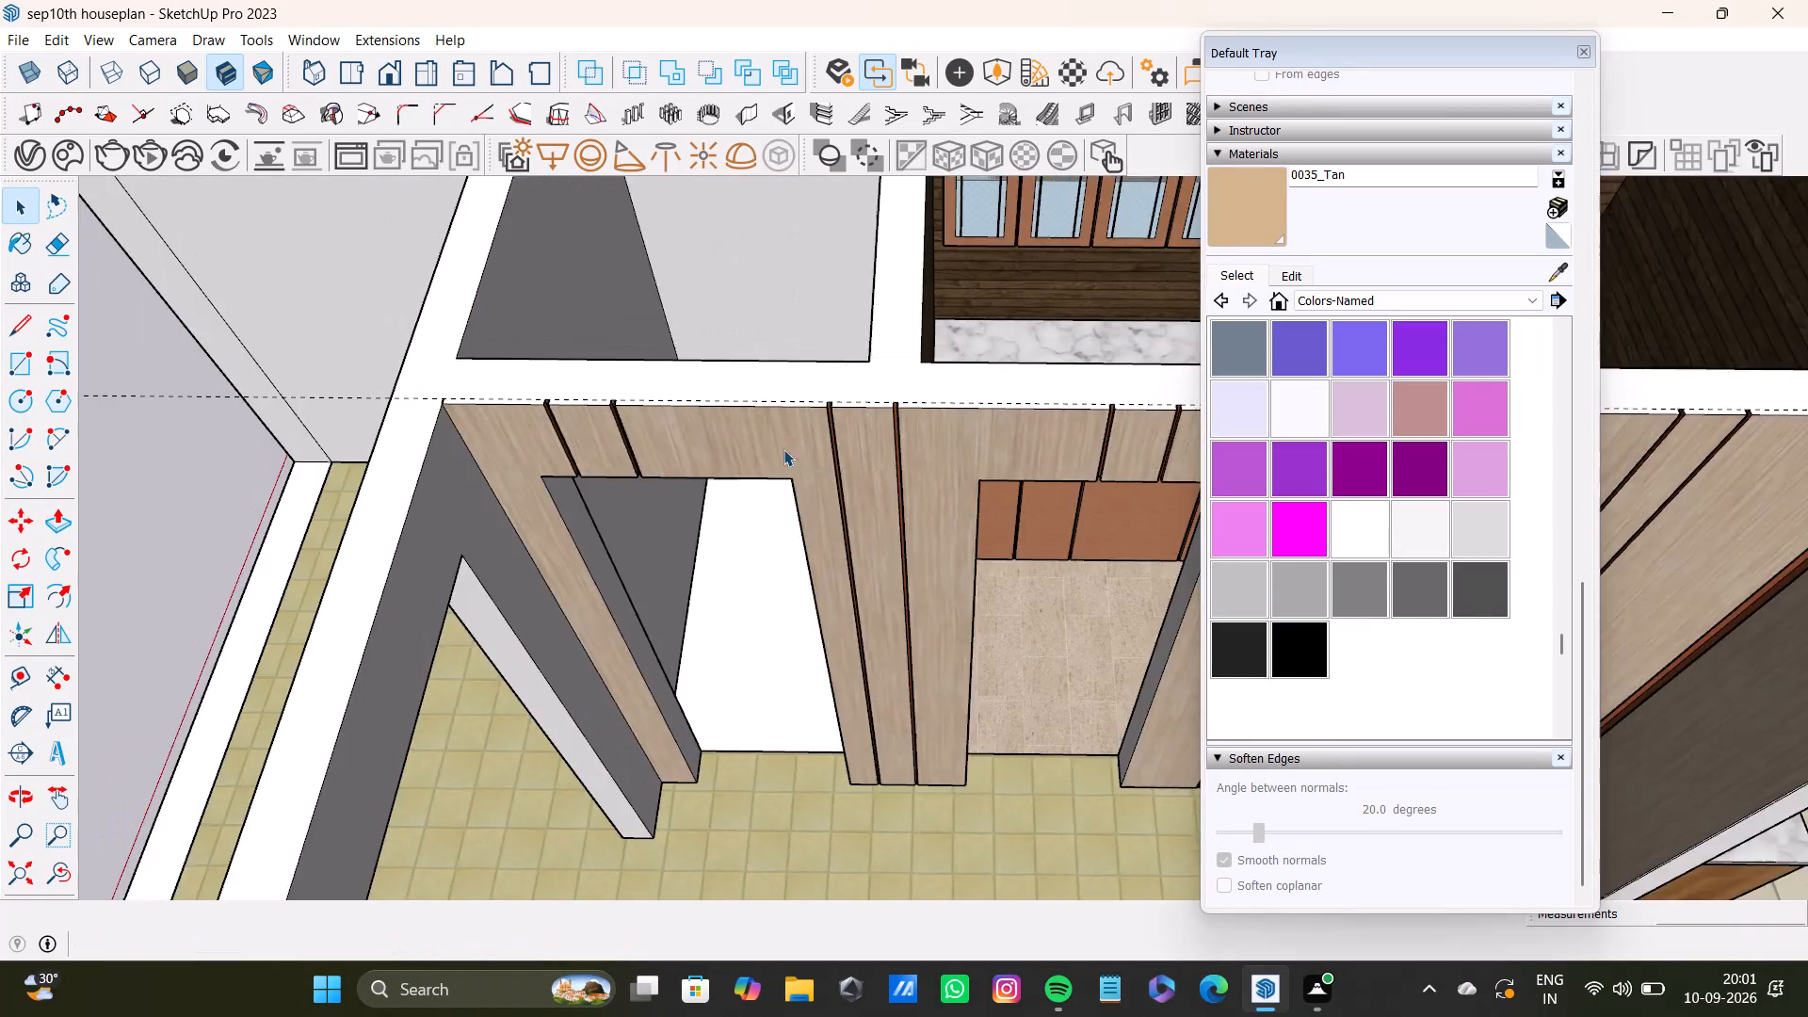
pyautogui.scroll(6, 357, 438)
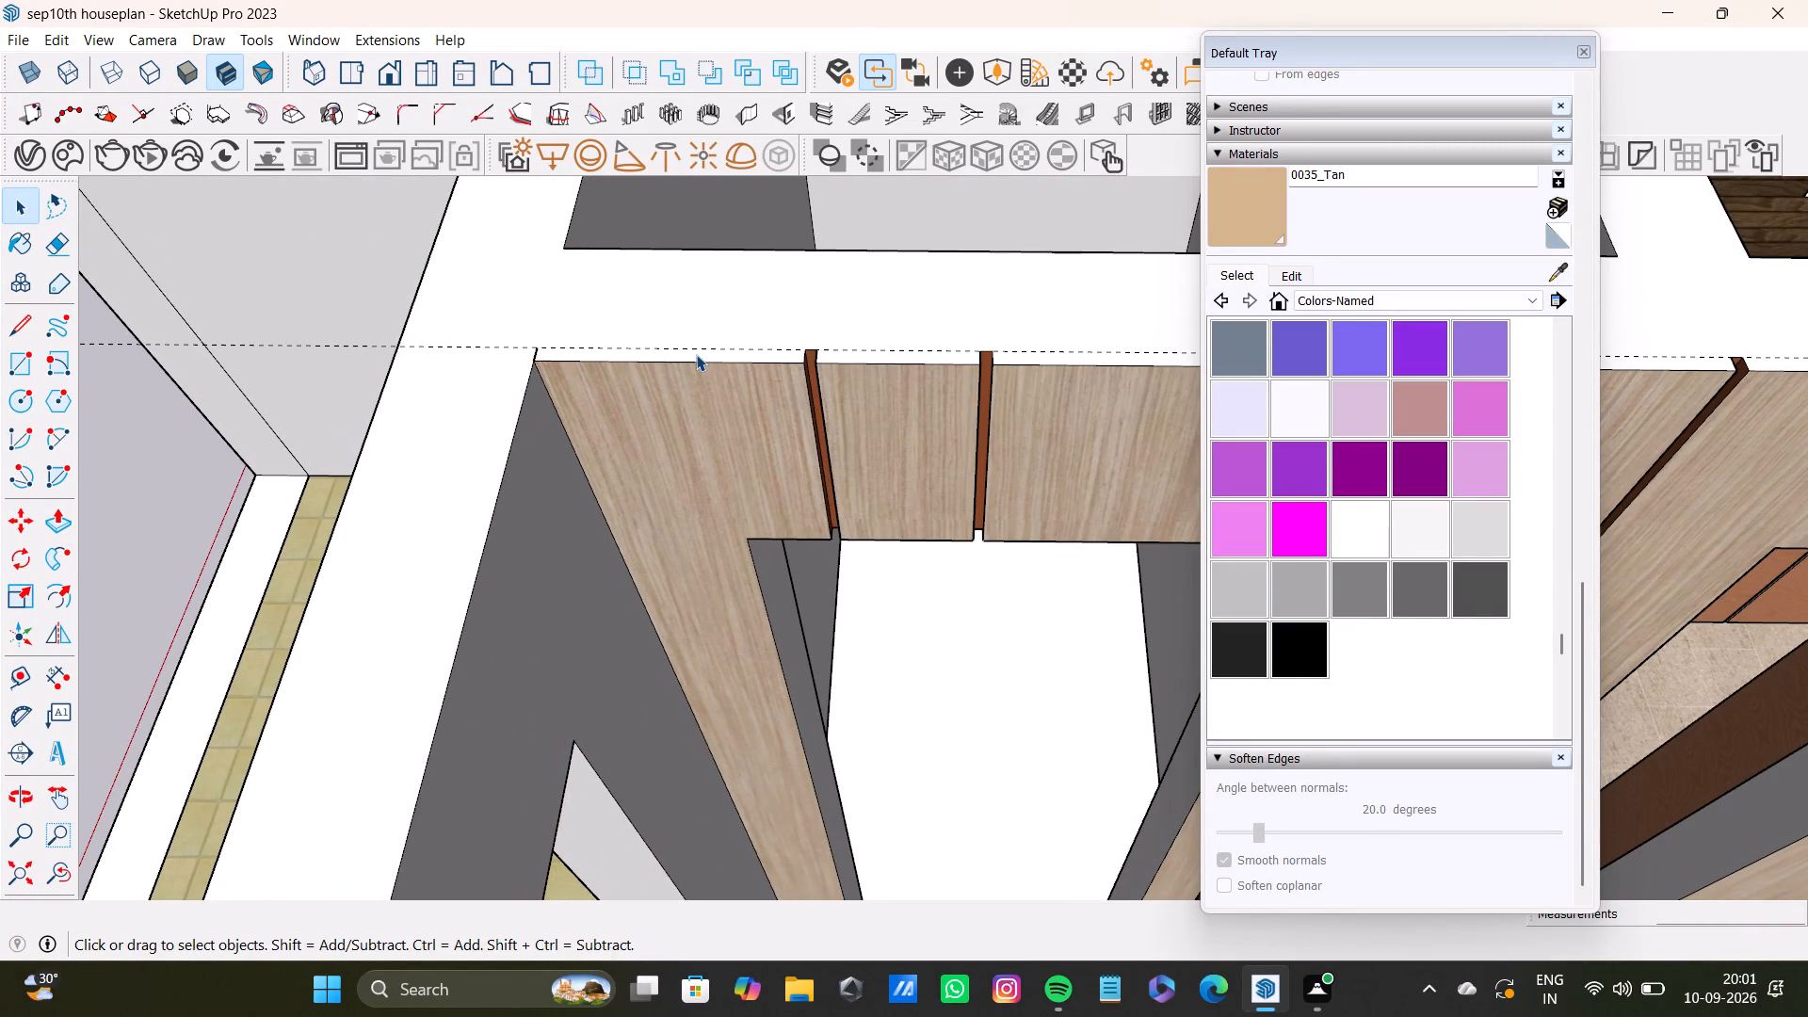
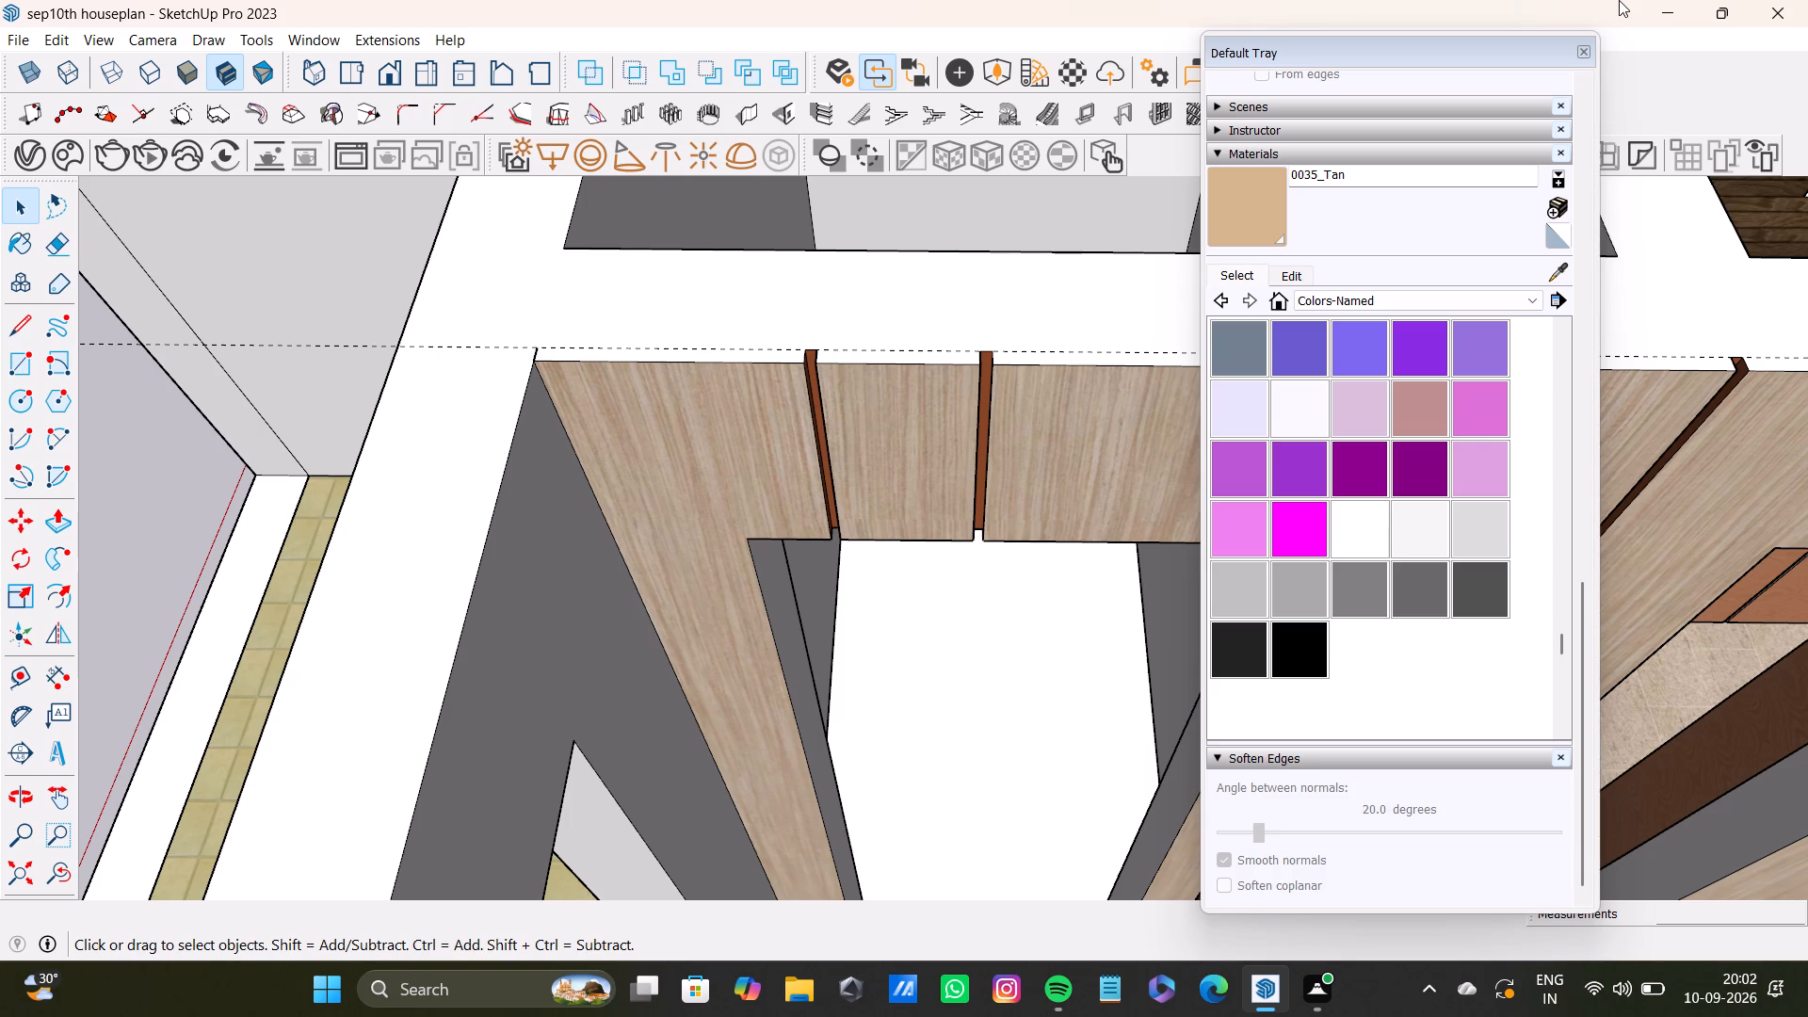
# Close the floating Default Tray so that the model view is unobstructed.
pyautogui.press('space')
pyautogui.press('space')
pyautogui.click(1585, 53)
# Examine the whole house from above and from several angles around the hall, kitchen and bedrooms.
pyautogui.scroll(-20, 1442, 193)
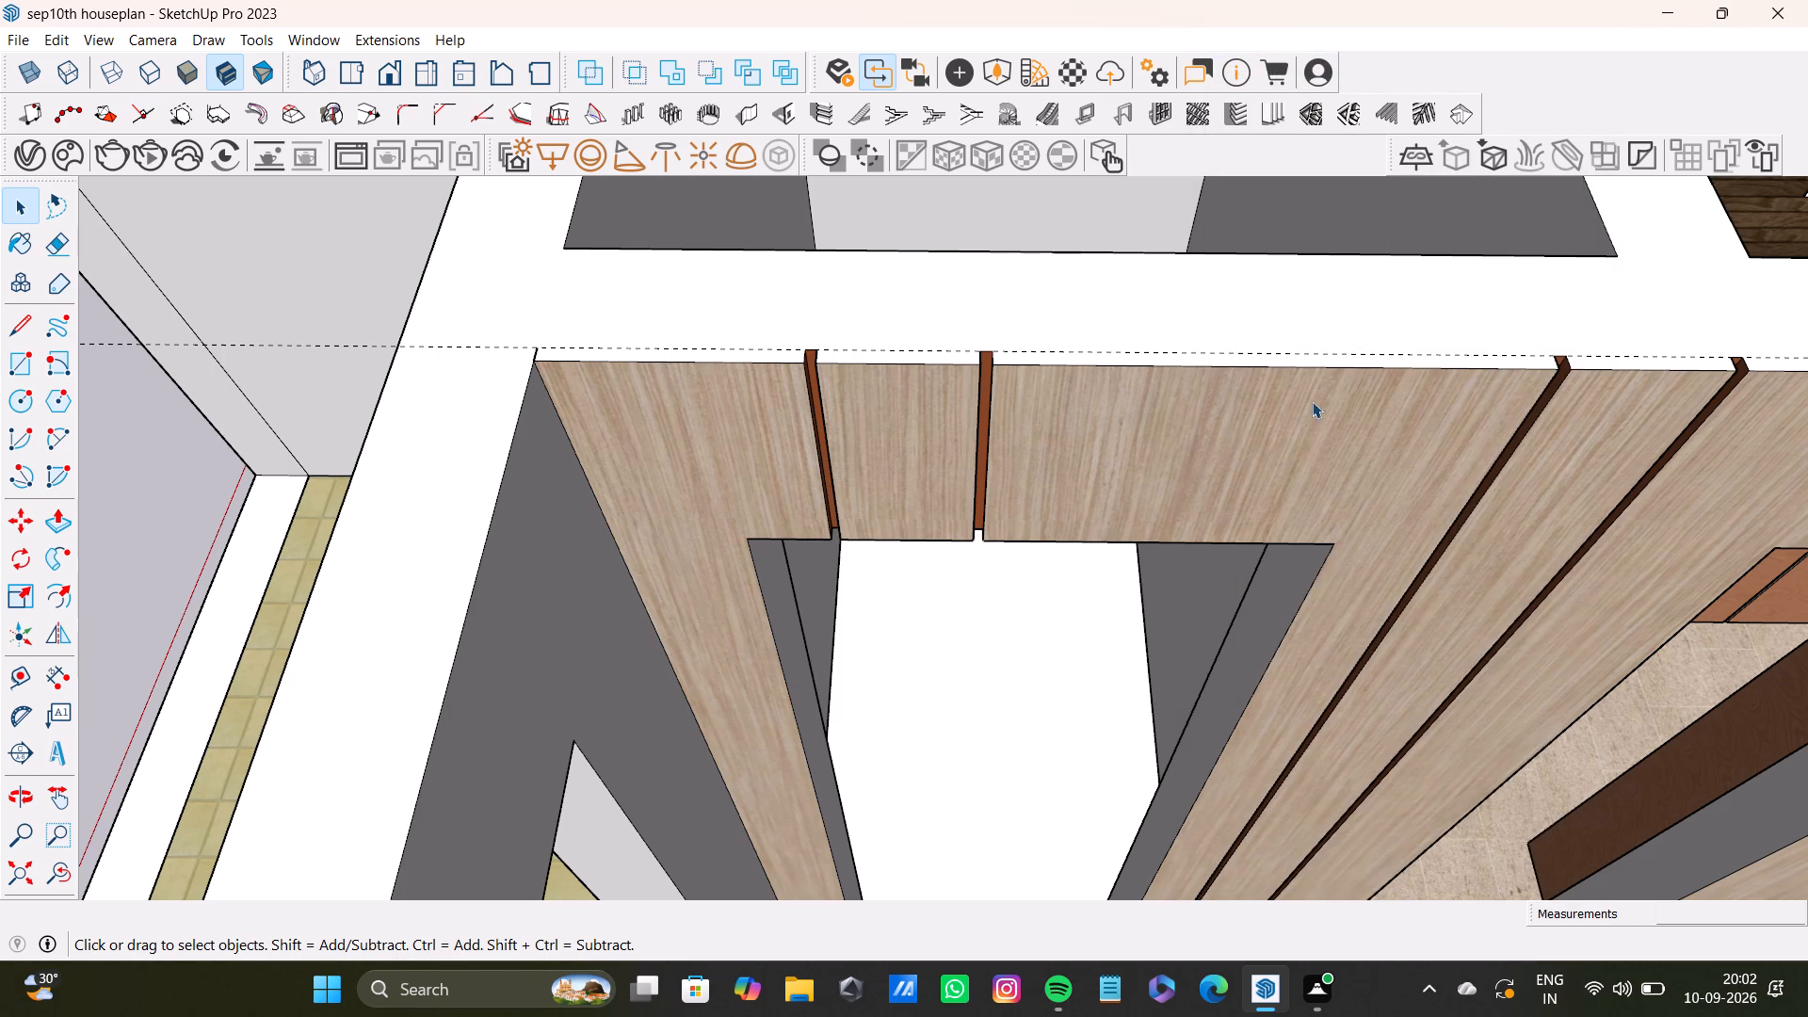
pyautogui.scroll(-20, 1312, 401)
pyautogui.scroll(-3, 1312, 401)
pyautogui.keyDown('shift'); pyautogui.moveTo(1294, 452); pyautogui.dragTo(822, 497, button='middle'); pyautogui.keyUp('shift')
pyautogui.moveTo(823, 504); pyautogui.dragTo(1461, 560, button='middle')
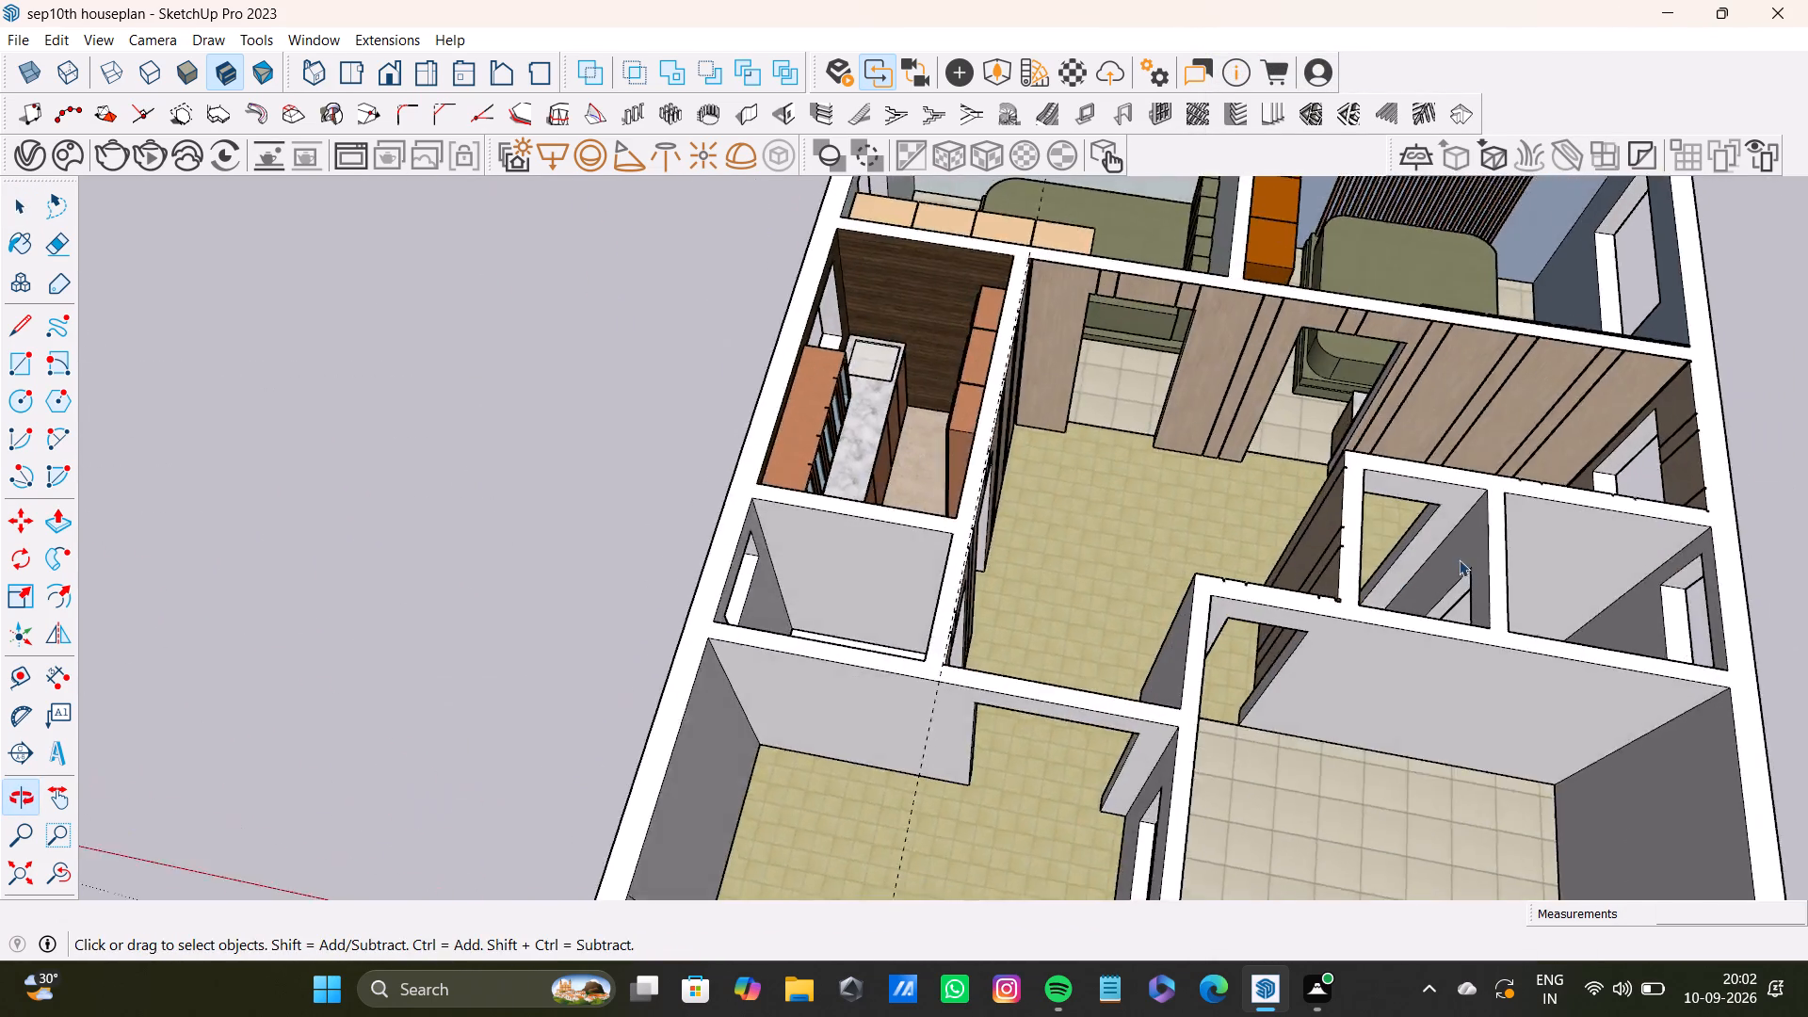
pyautogui.scroll(3, 1381, 574)
pyautogui.keyDown('shift'); pyautogui.moveTo(1283, 478); pyautogui.dragTo(1222, 525, button='middle'); pyautogui.keyUp('shift')
pyautogui.scroll(-8, 1216, 527)
pyautogui.moveTo(1263, 511); pyautogui.dragTo(1360, 479, button='middle')
pyautogui.scroll(1, 1203, 511)
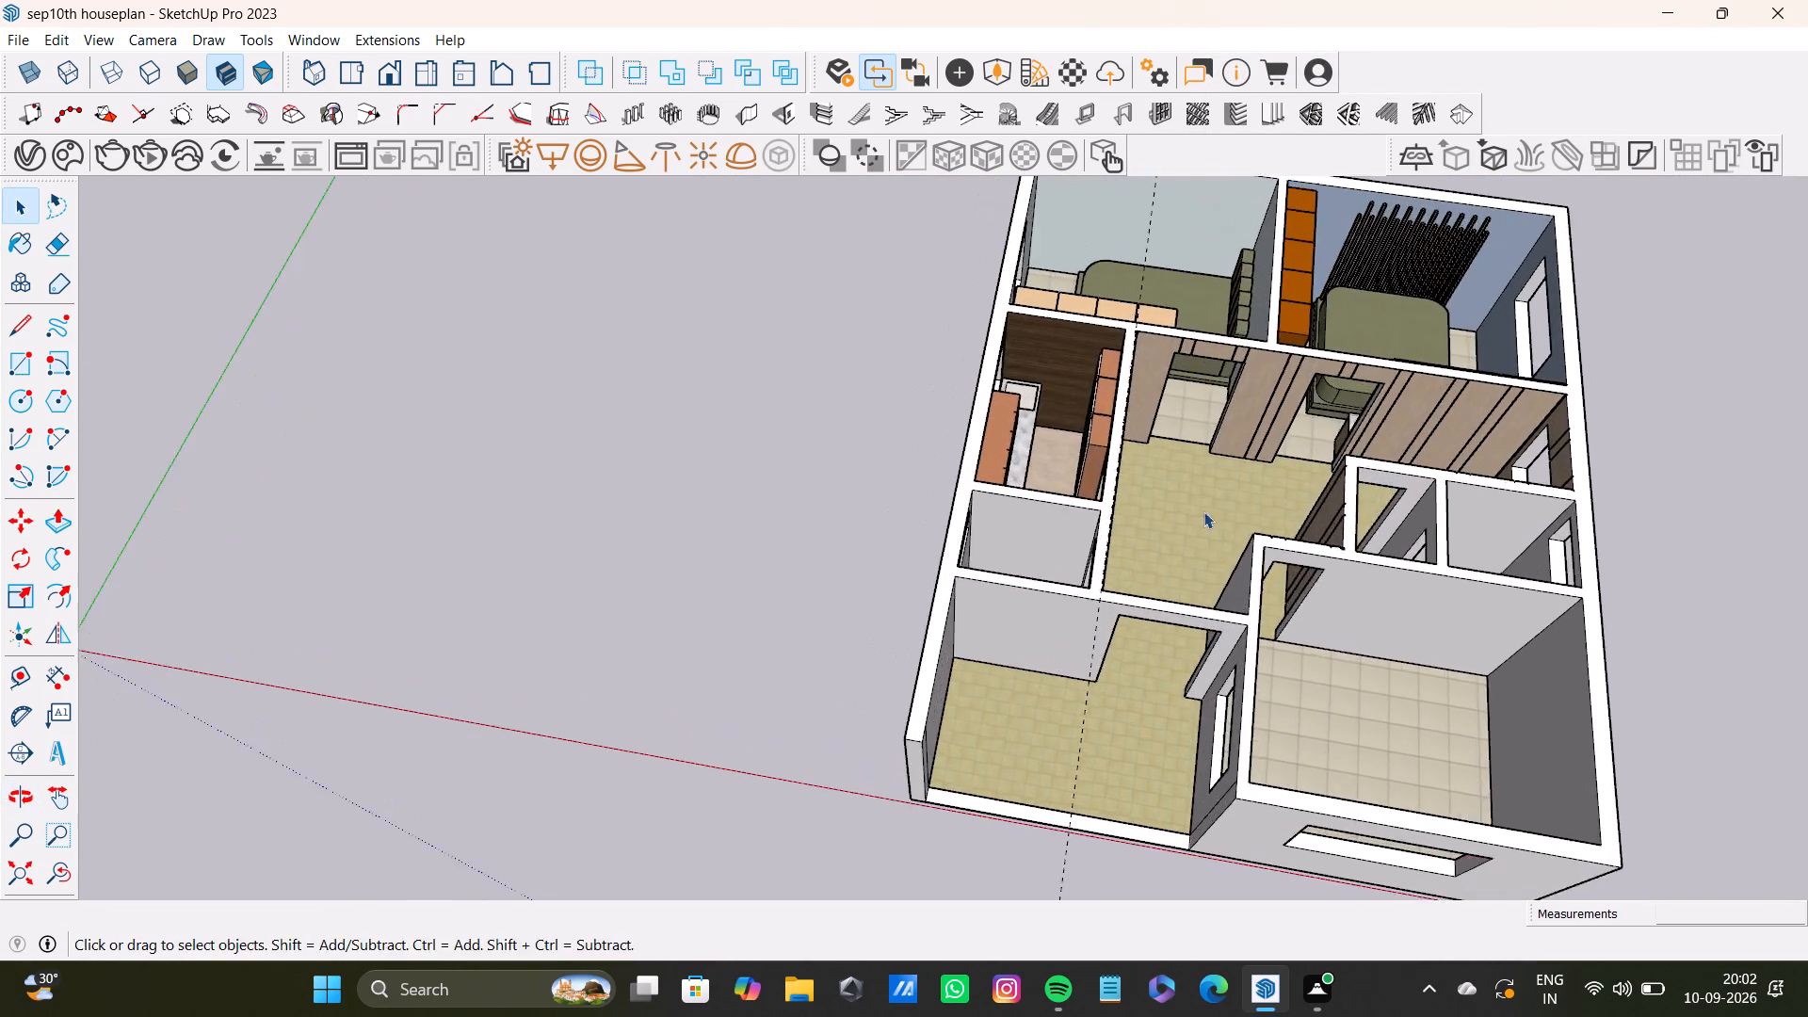
pyautogui.moveTo(1203, 511); pyautogui.dragTo(1445, 713, button='middle')
pyautogui.scroll(2, 1172, 462)
pyautogui.scroll(-3, 1172, 460)
pyautogui.keyDown('shift'); pyautogui.moveTo(1127, 428); pyautogui.dragTo(997, 485, button='middle'); pyautogui.keyUp('shift')
pyautogui.moveTo(1095, 464); pyautogui.dragTo(960, 485, button='middle')
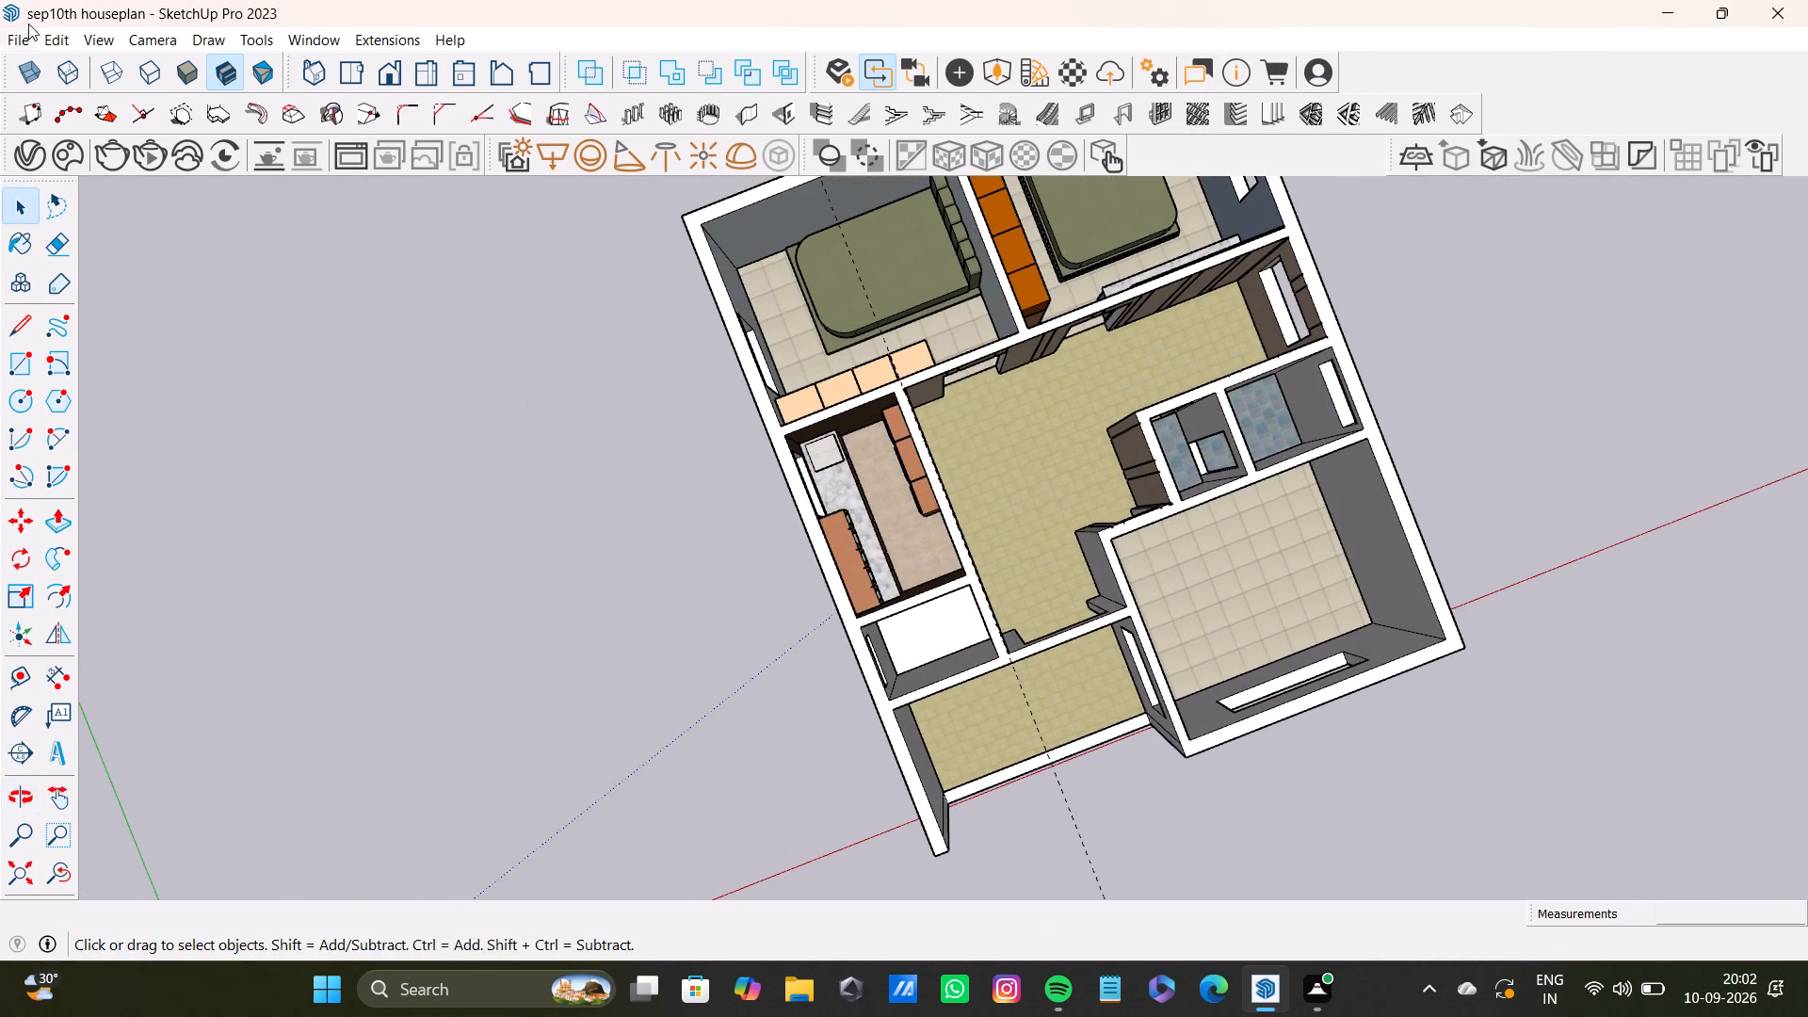
# Check the house in the right, left, back, bottom and top views, and from an angled overview.
pyautogui.click(438, 73)
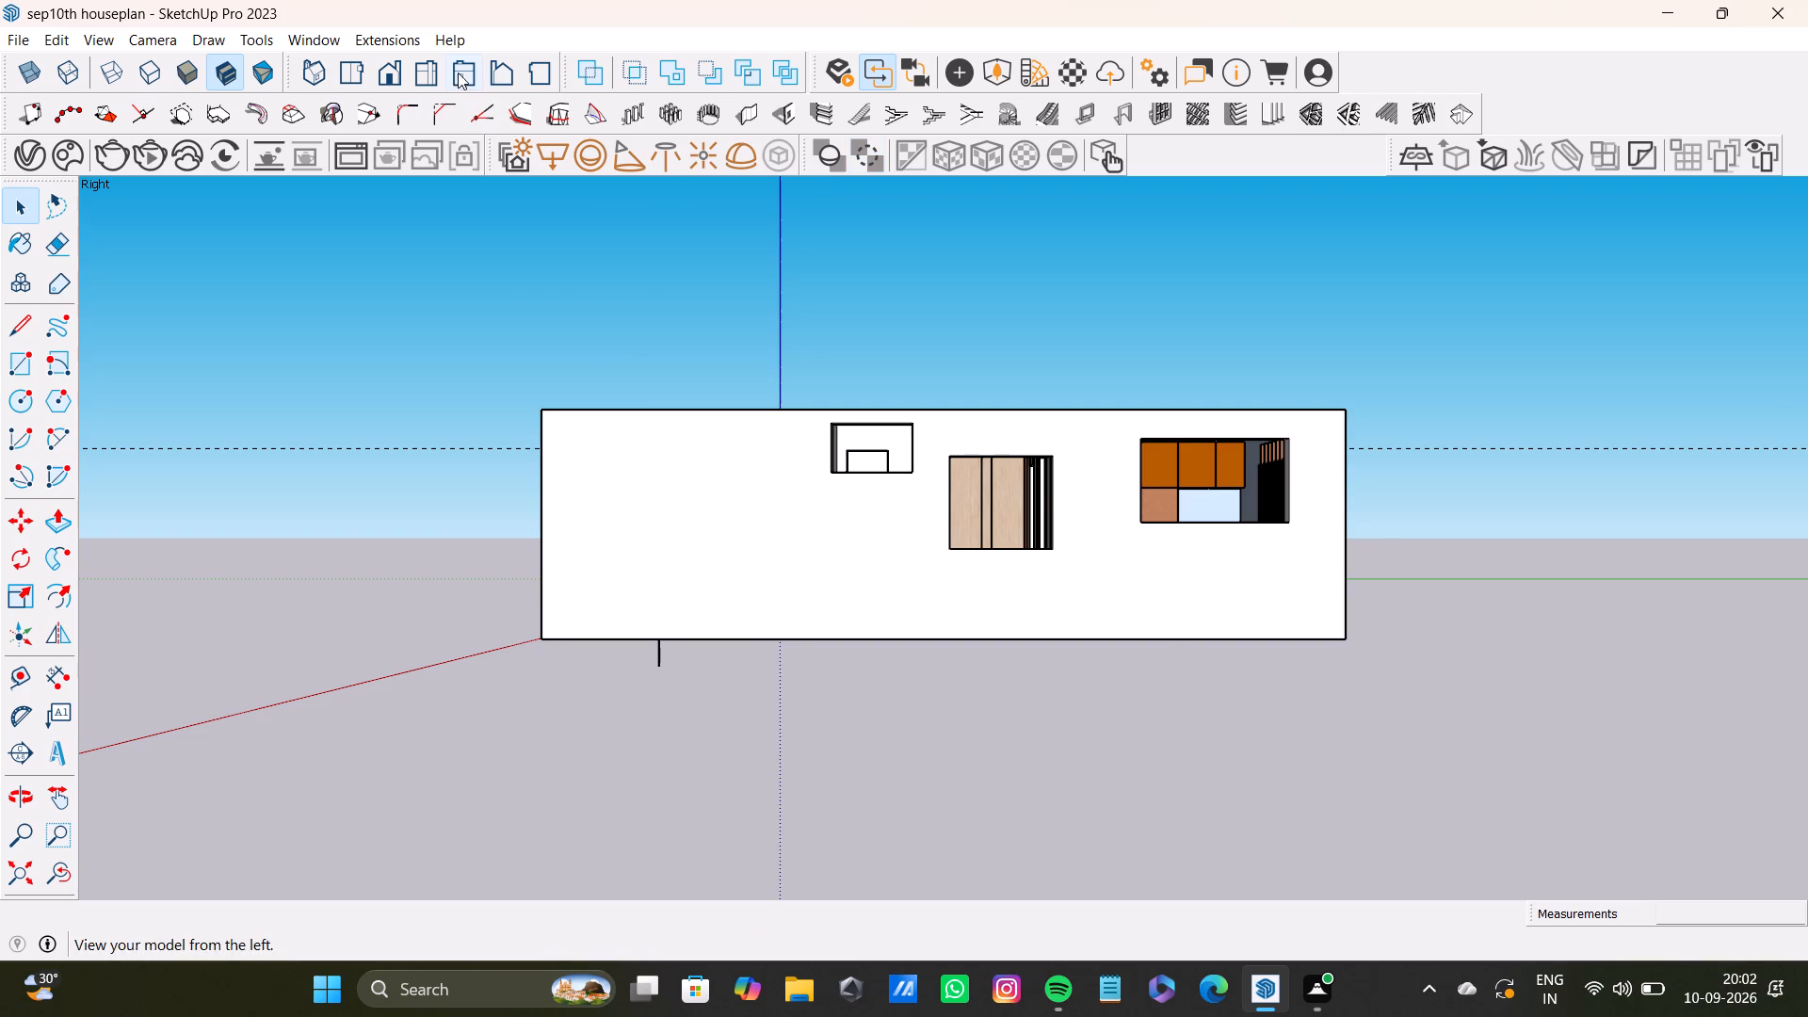
pyautogui.click(458, 73)
pyautogui.click(498, 74)
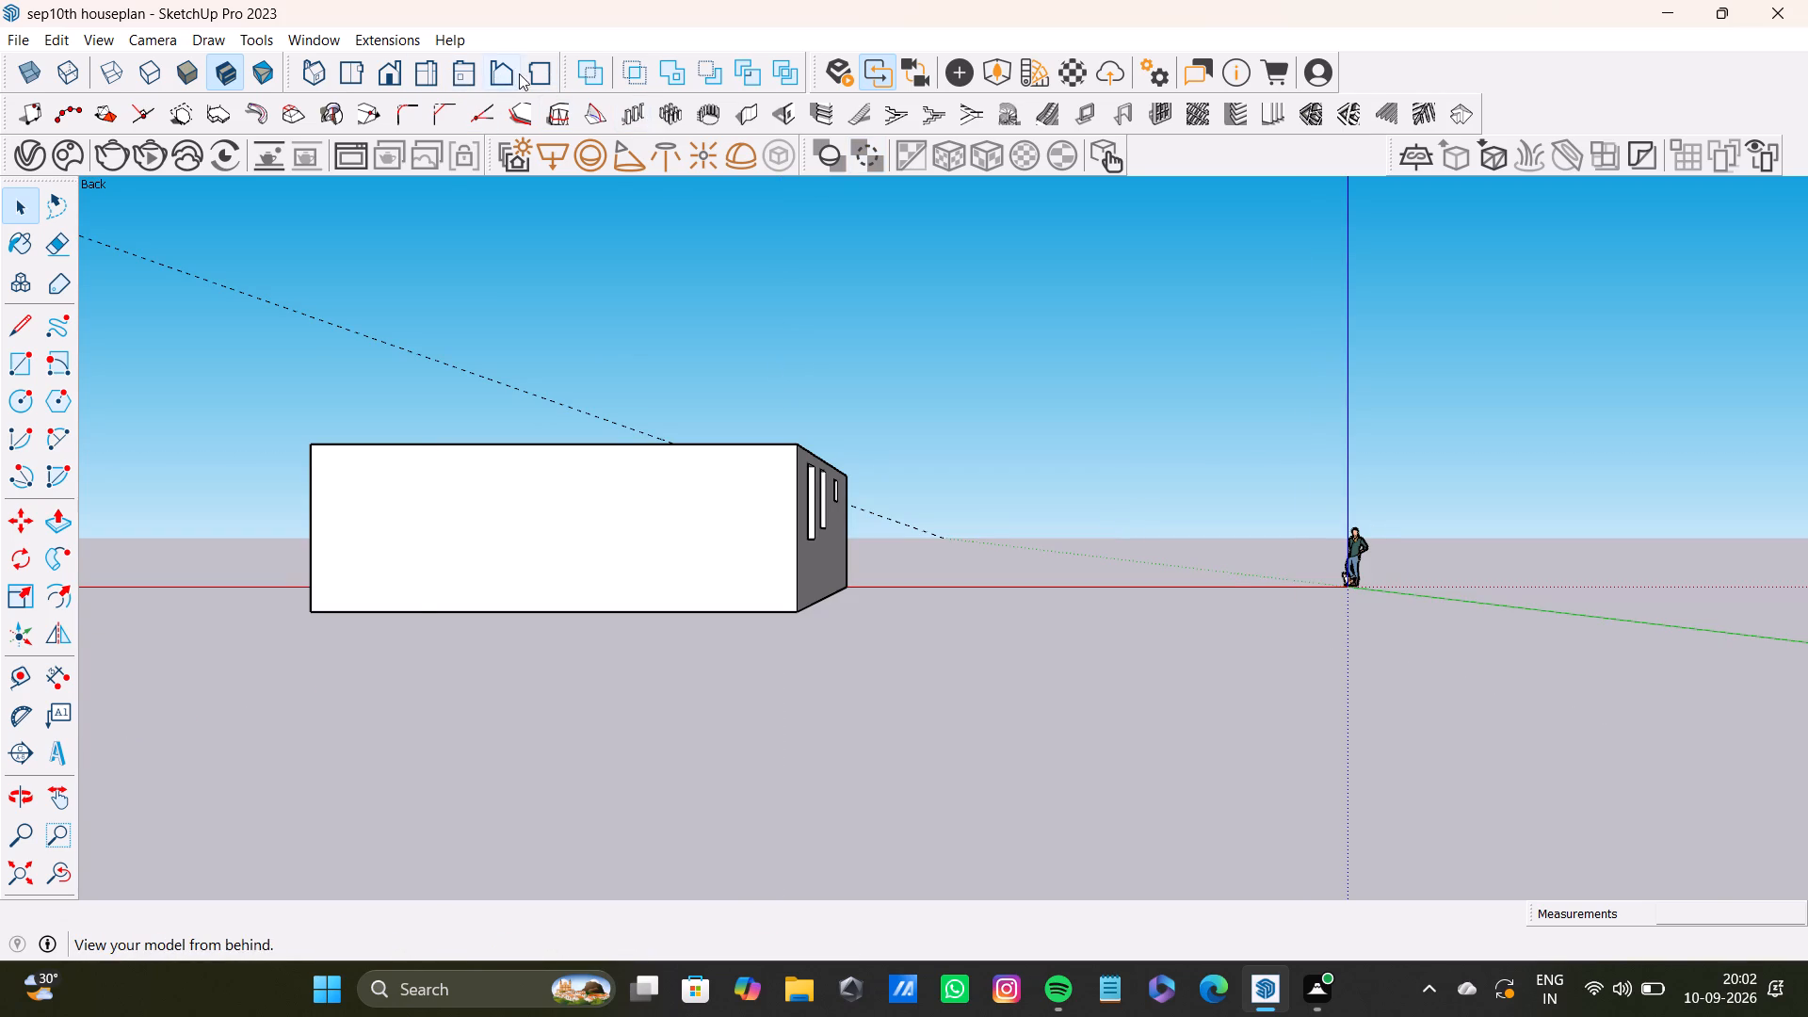
pyautogui.click(539, 70)
pyautogui.moveTo(310, 71); pyautogui.dragTo(321, 66)
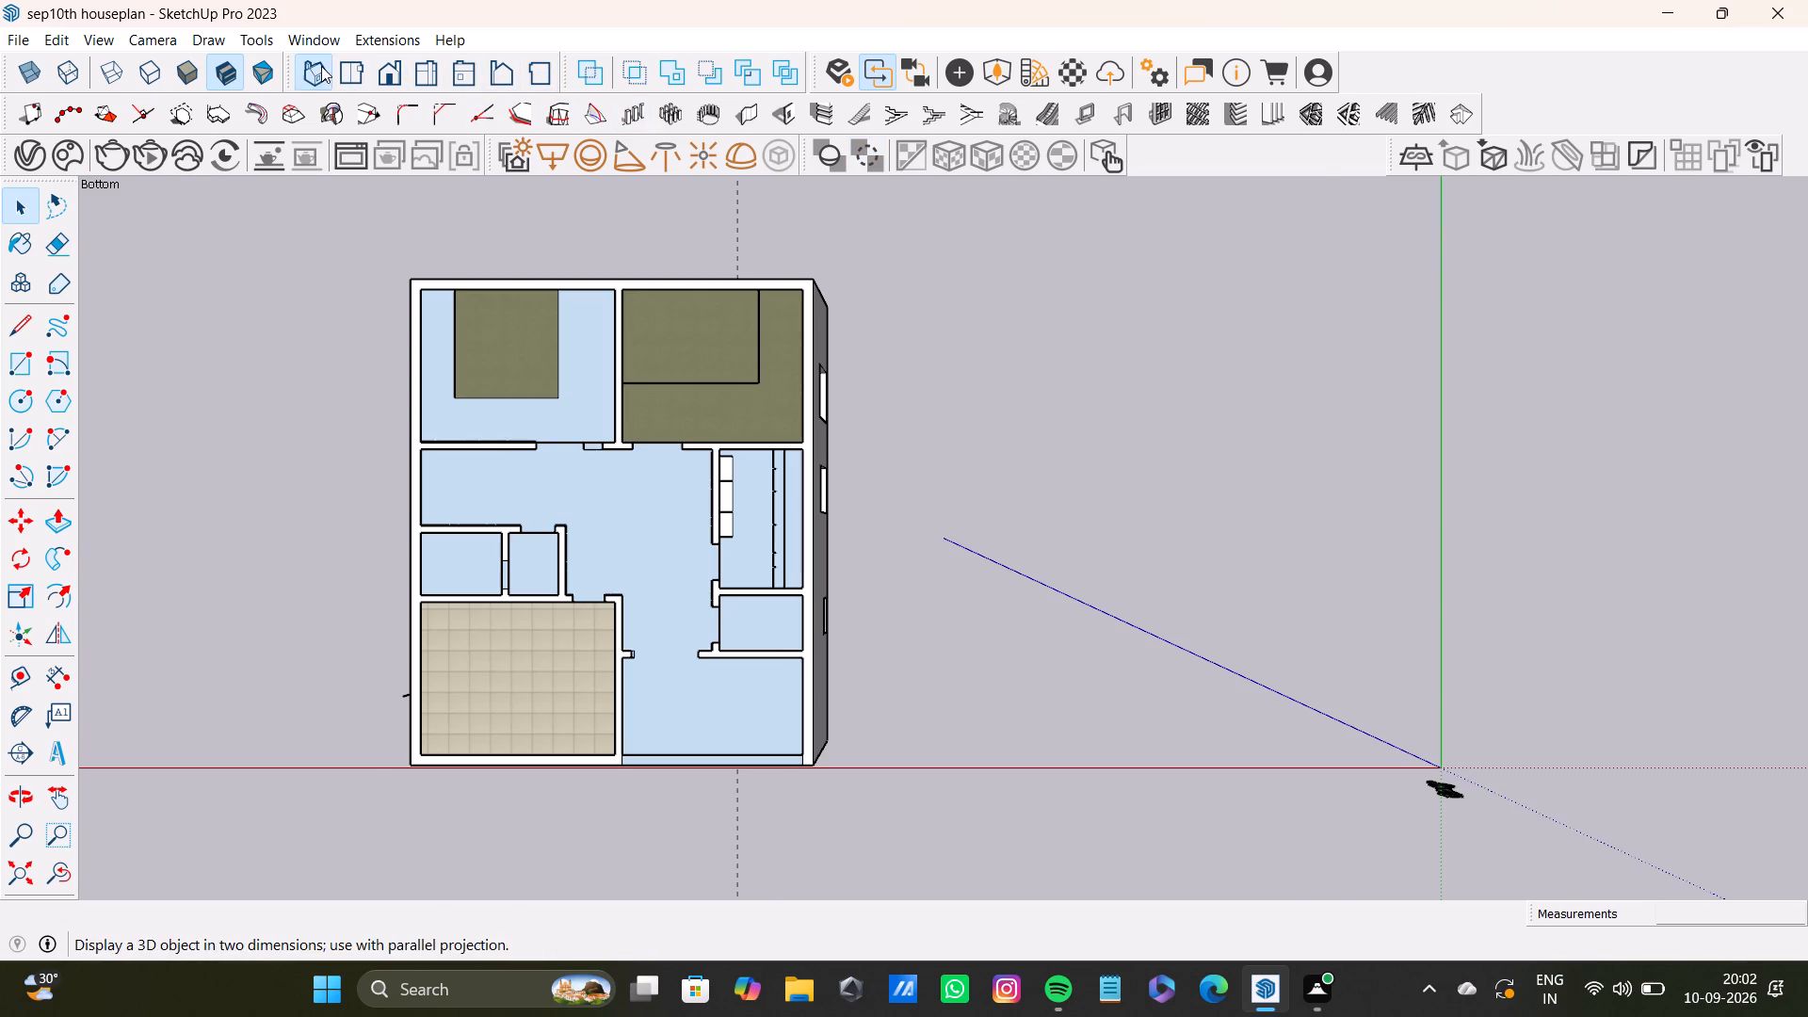
pyautogui.moveTo(321, 66); pyautogui.dragTo(318, 66)
pyautogui.click(357, 65)
pyautogui.moveTo(1173, 238); pyautogui.dragTo(1172, 343, button='middle')
pyautogui.scroll(4, 1200, 354)
pyautogui.keyDown('shift'); pyautogui.moveTo(1190, 310); pyautogui.dragTo(912, 210, button='middle'); pyautogui.keyUp('shift')
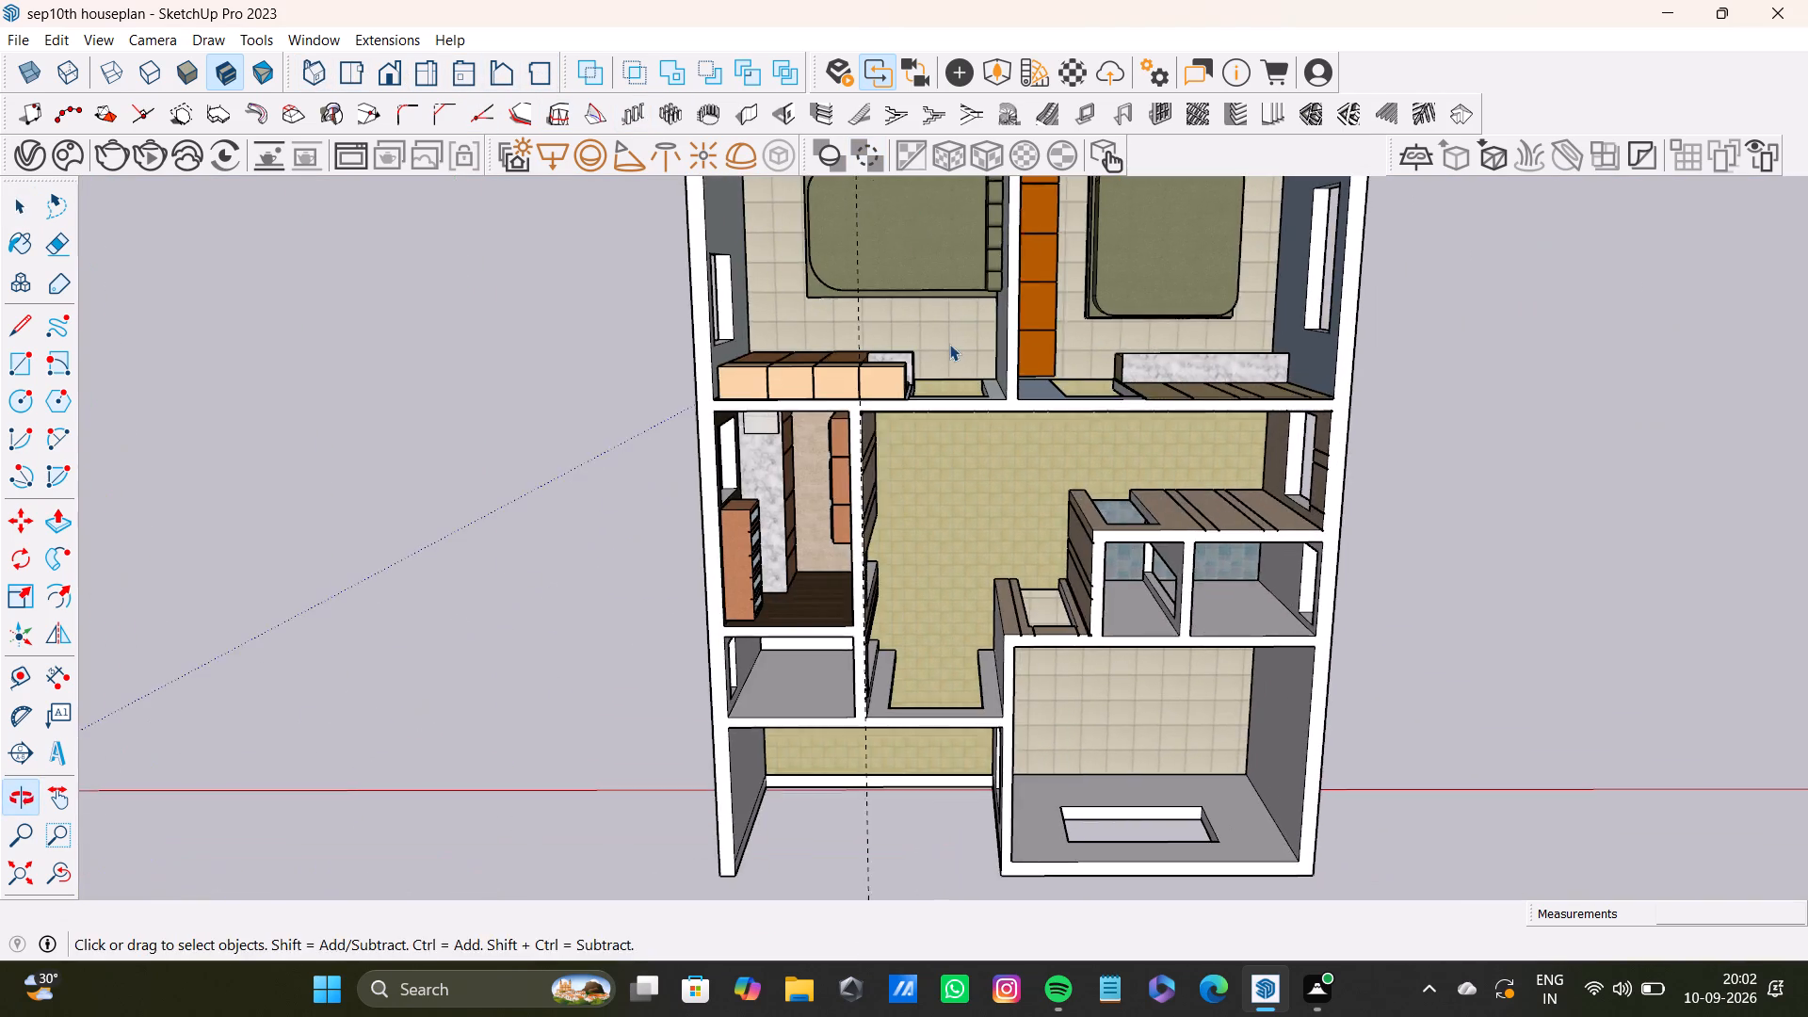
pyautogui.moveTo(949, 344); pyautogui.dragTo(952, 186, button='middle')
pyautogui.keyDown('shift'); pyautogui.scroll(-3, 1008, 375); pyautogui.keyUp('shift')
pyautogui.moveTo(945, 426); pyautogui.dragTo(1364, 262, button='middle')
pyautogui.moveTo(842, 560); pyautogui.dragTo(1021, 545, button='middle')
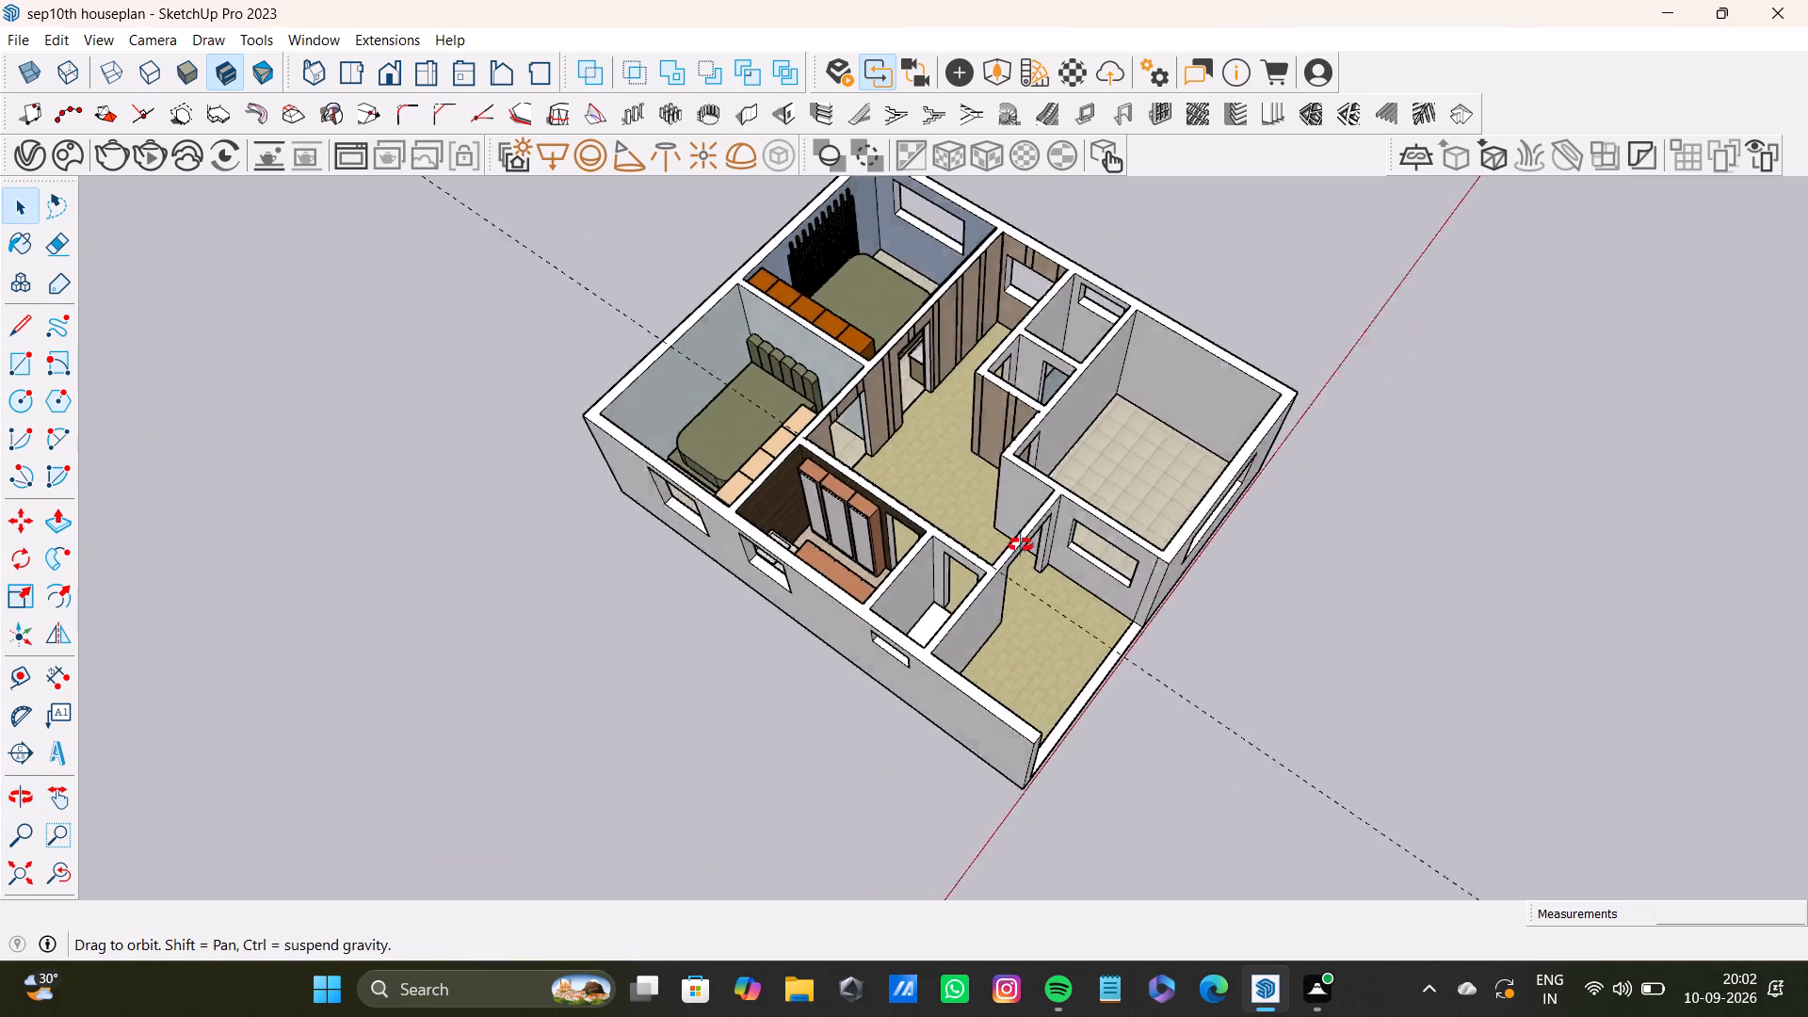
pyautogui.moveTo(1021, 545); pyautogui.dragTo(1129, 519, button='middle')
# Delete all construction guides from the house model.
pyautogui.click(50, 34)
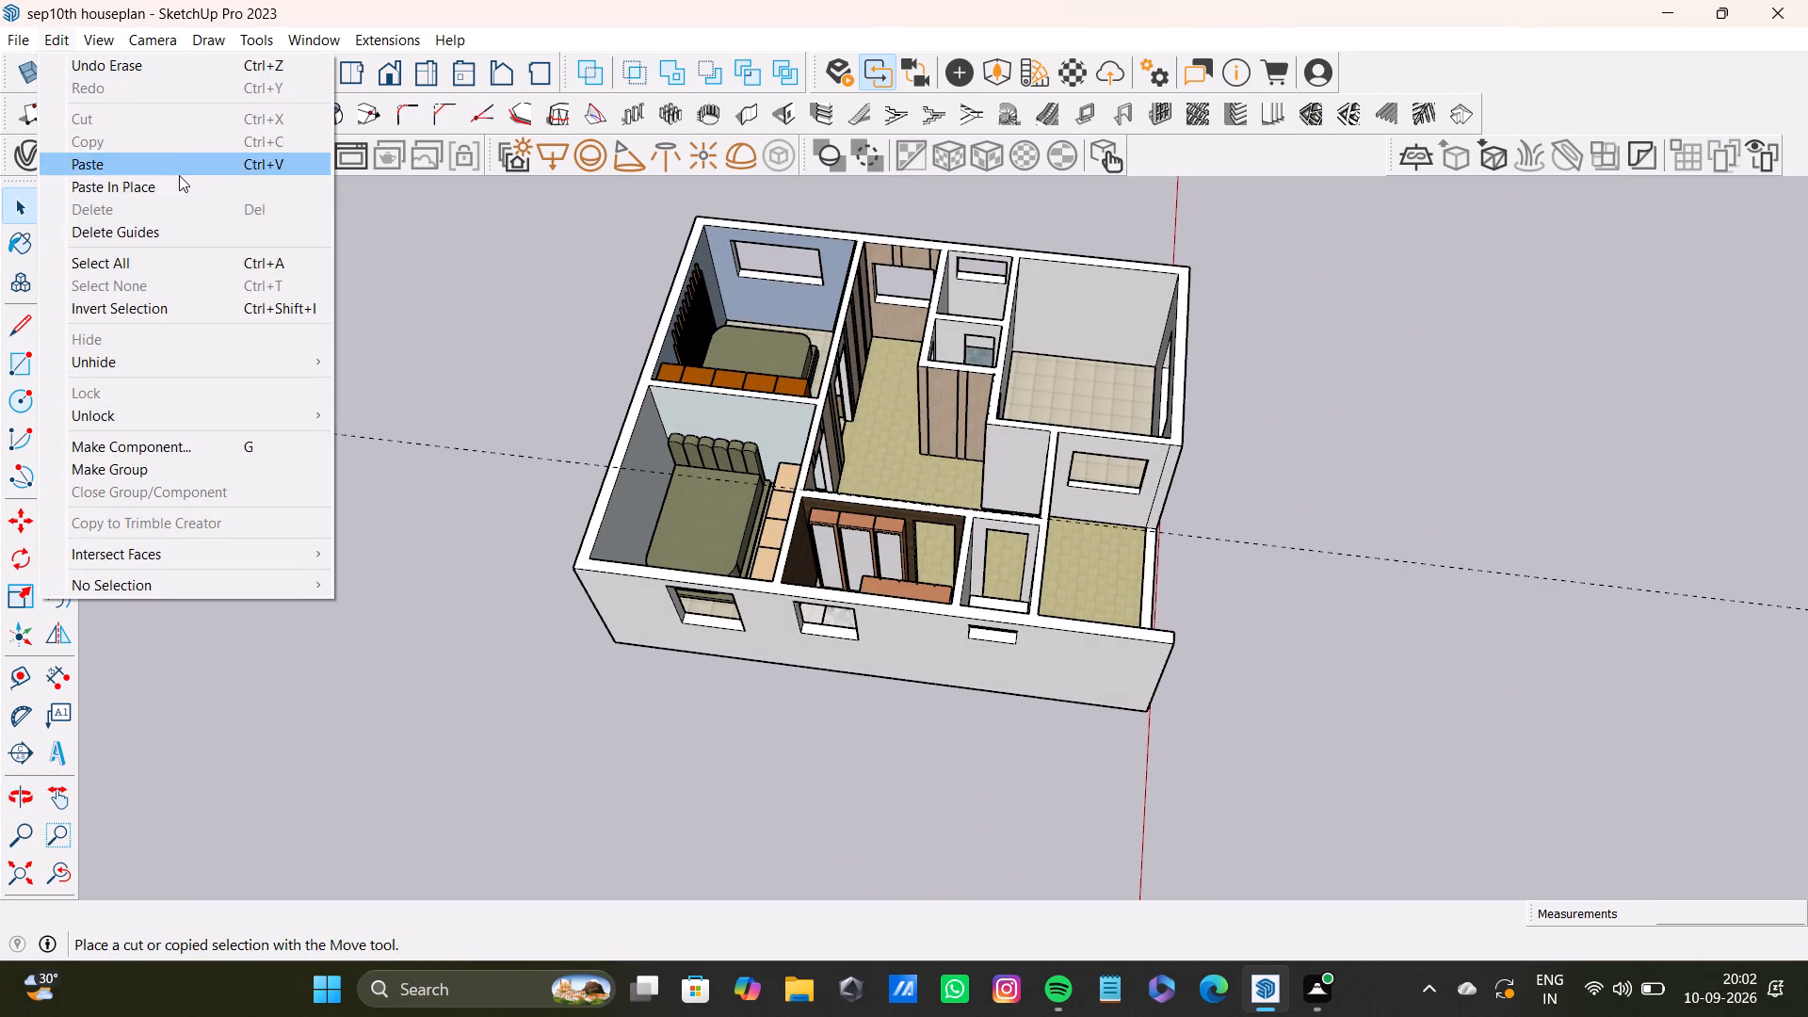
pyautogui.click(159, 233)
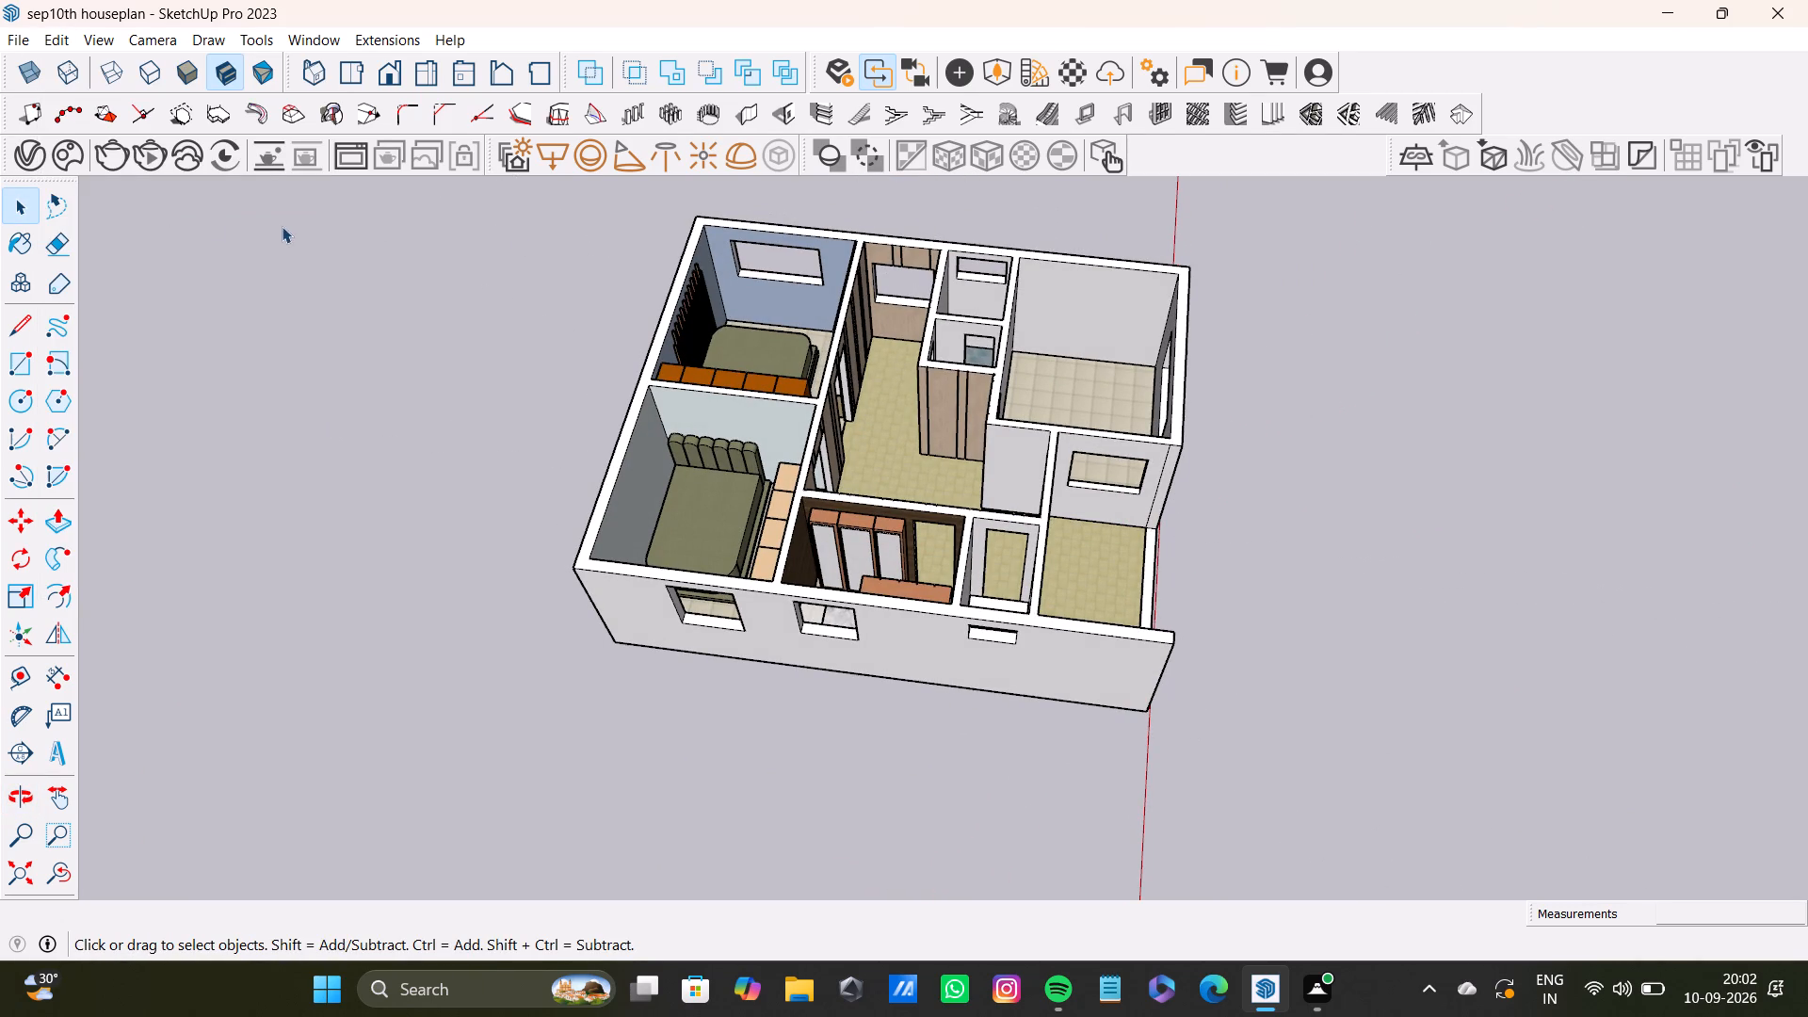
pyautogui.click(1306, 361)
pyautogui.press('space')
# Frame the full floor plan in a near-top view and save a screenshot of it.
pyautogui.scroll(-2, 940, 412)
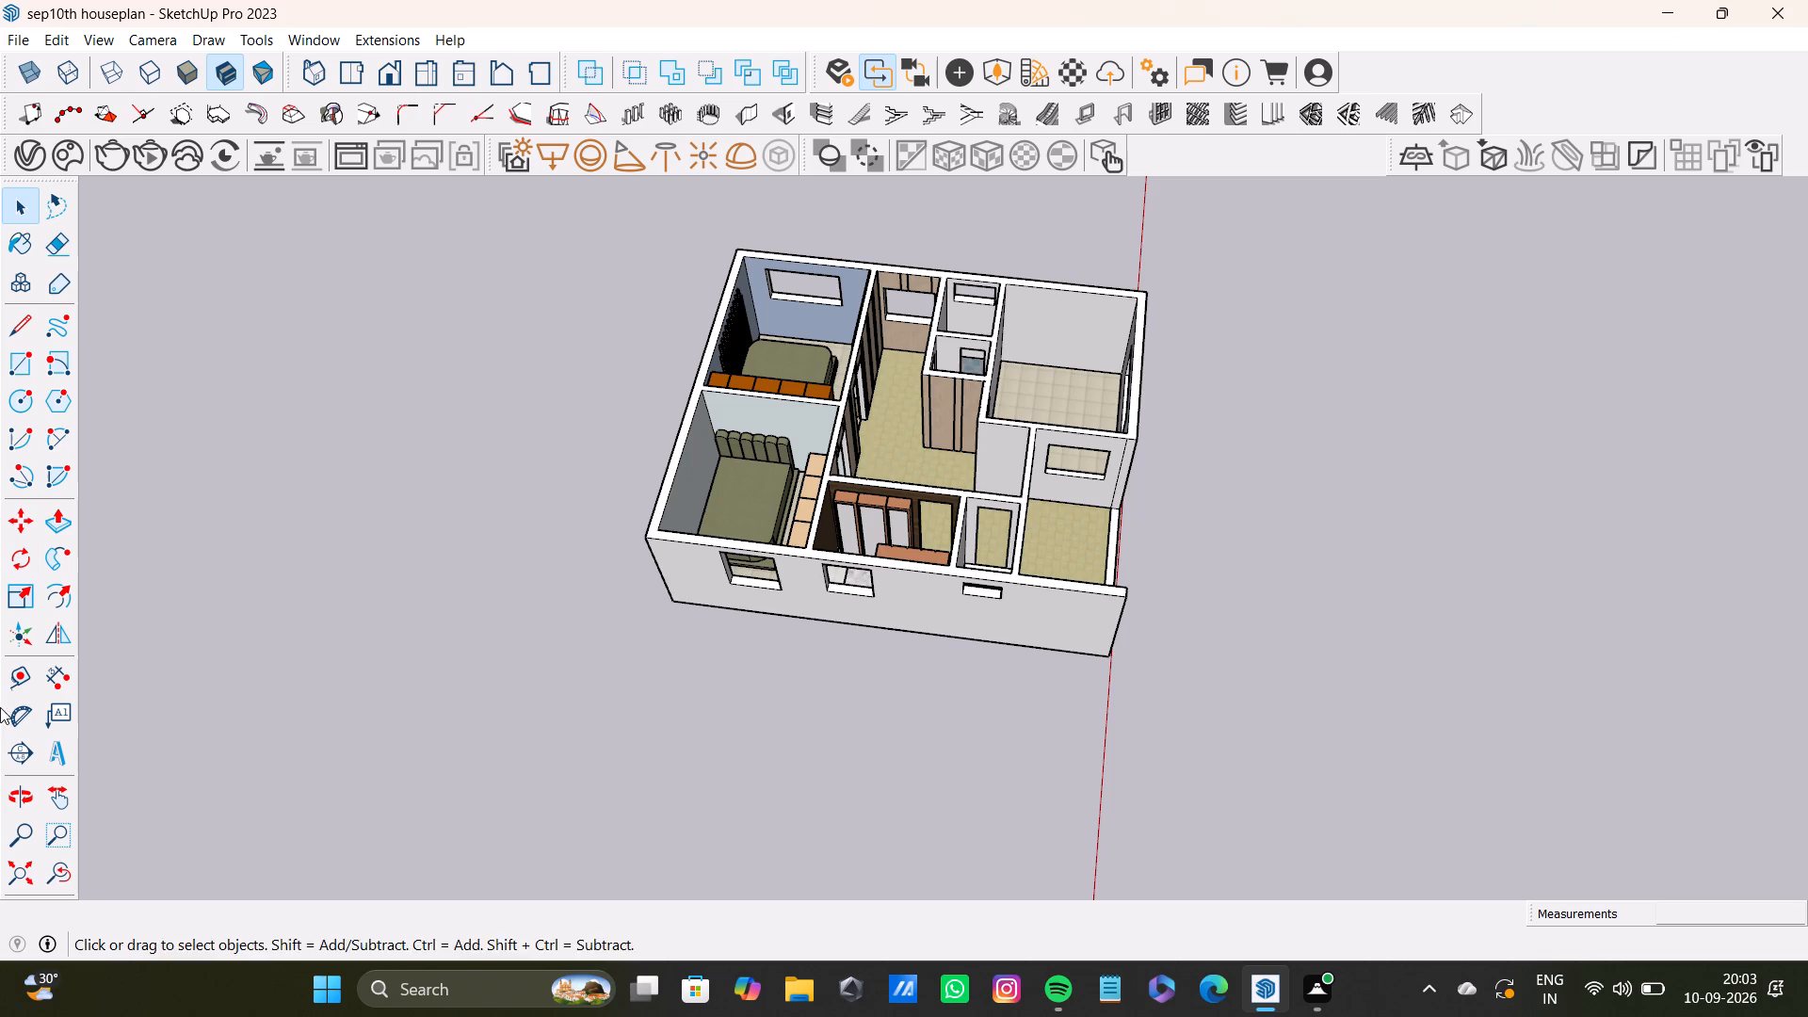
pyautogui.click(61, 874)
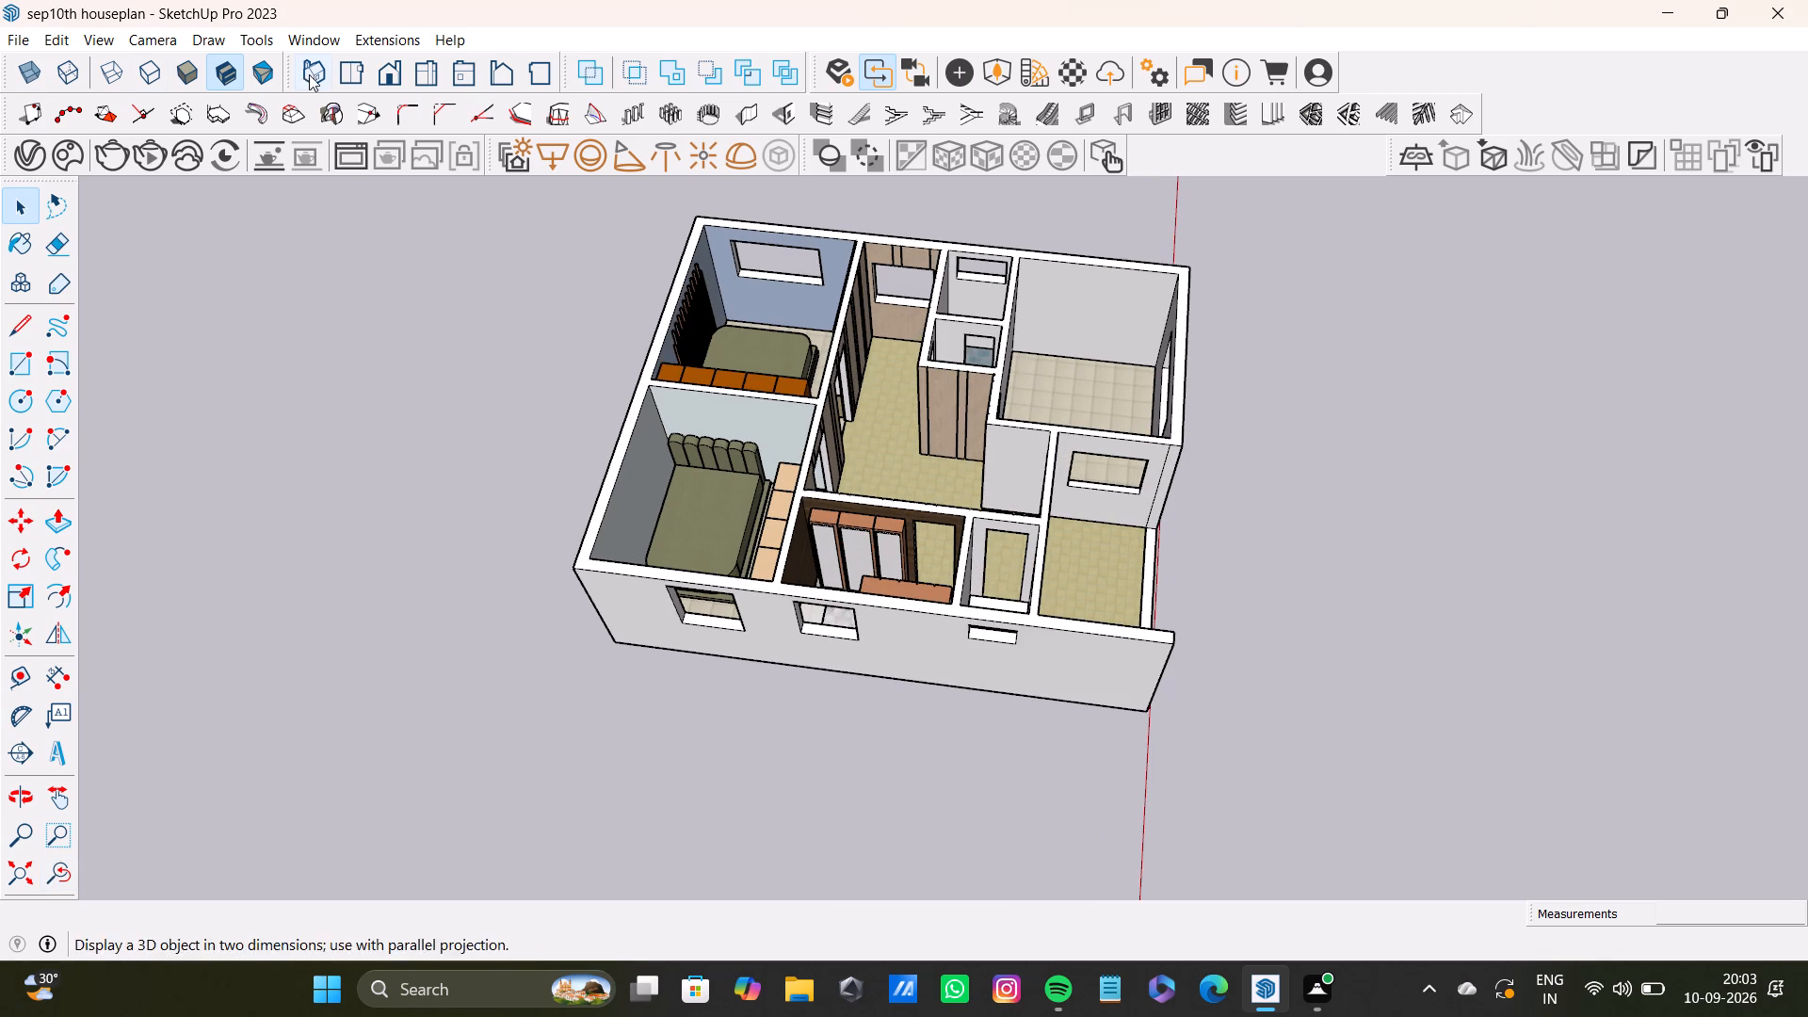
pyautogui.click(357, 72)
pyautogui.scroll(2, 861, 452)
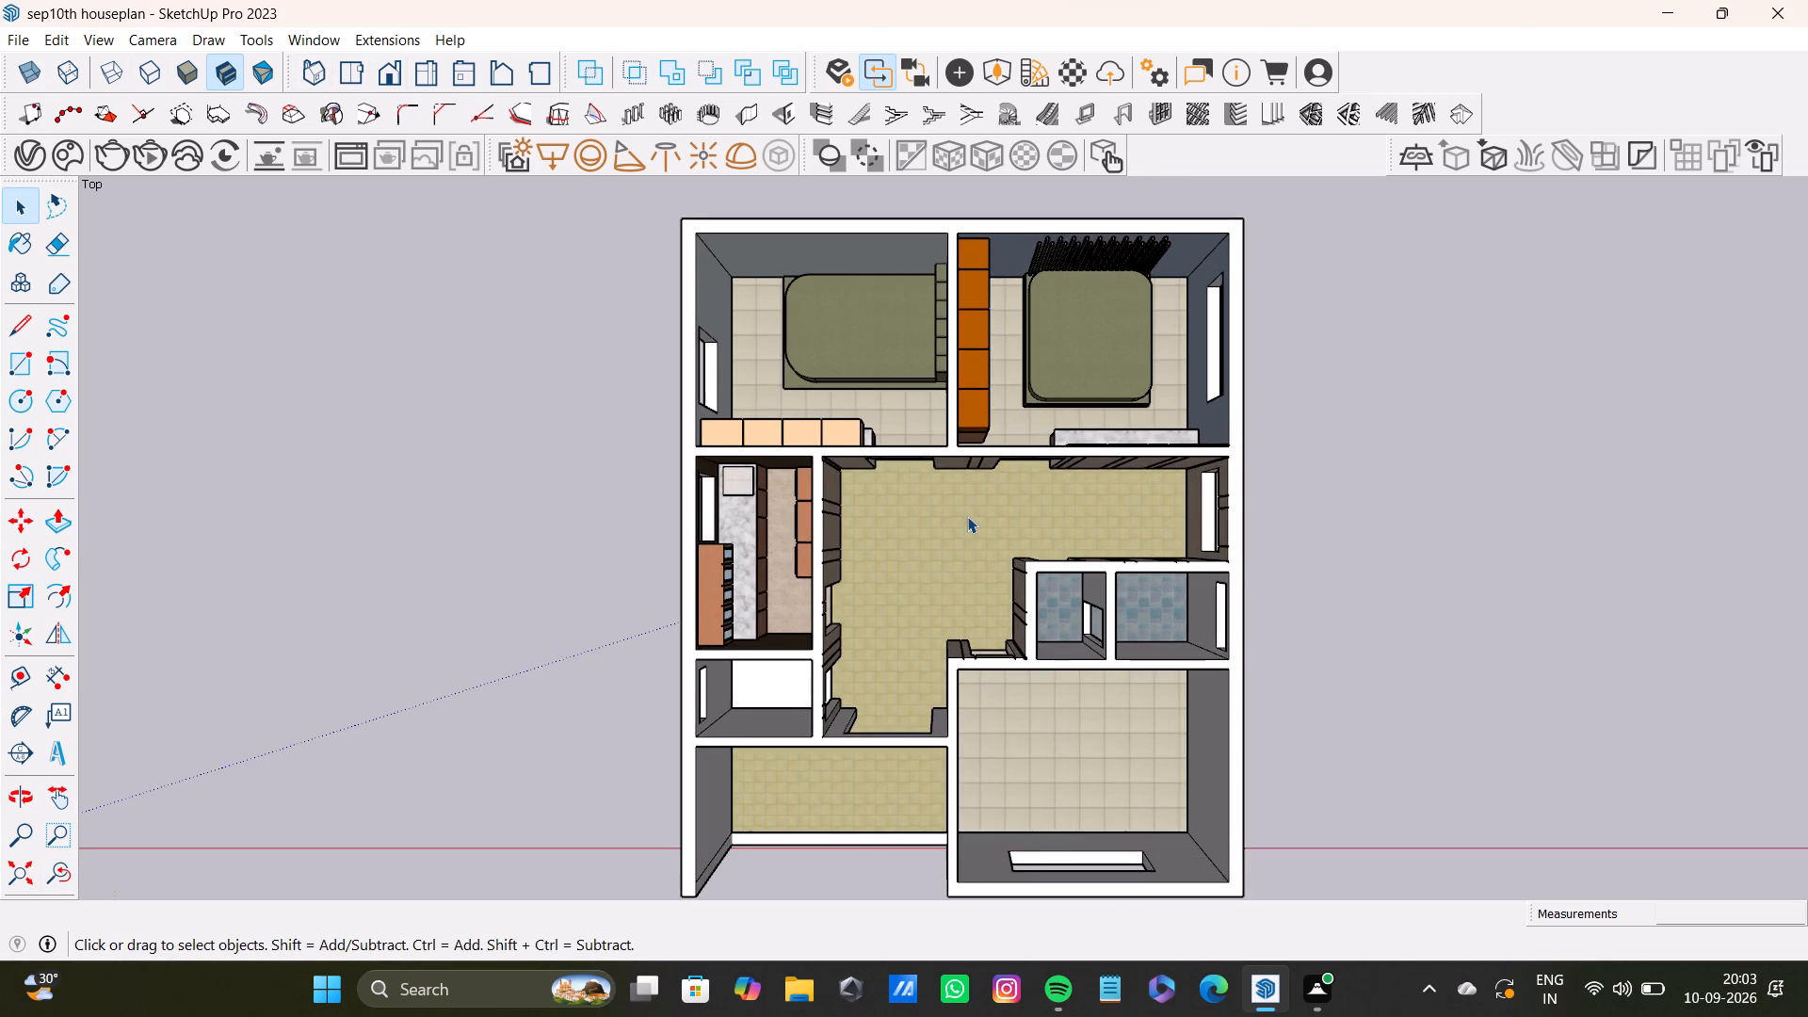
pyautogui.keyDown('shift'); pyautogui.moveTo(967, 516); pyautogui.dragTo(941, 559, button='middle'); pyautogui.keyUp('shift')
pyautogui.scroll(3, 907, 560)
pyautogui.keyDown('shift'); pyautogui.moveTo(907, 560); pyautogui.dragTo(1009, 516, button='middle'); pyautogui.keyUp('shift')
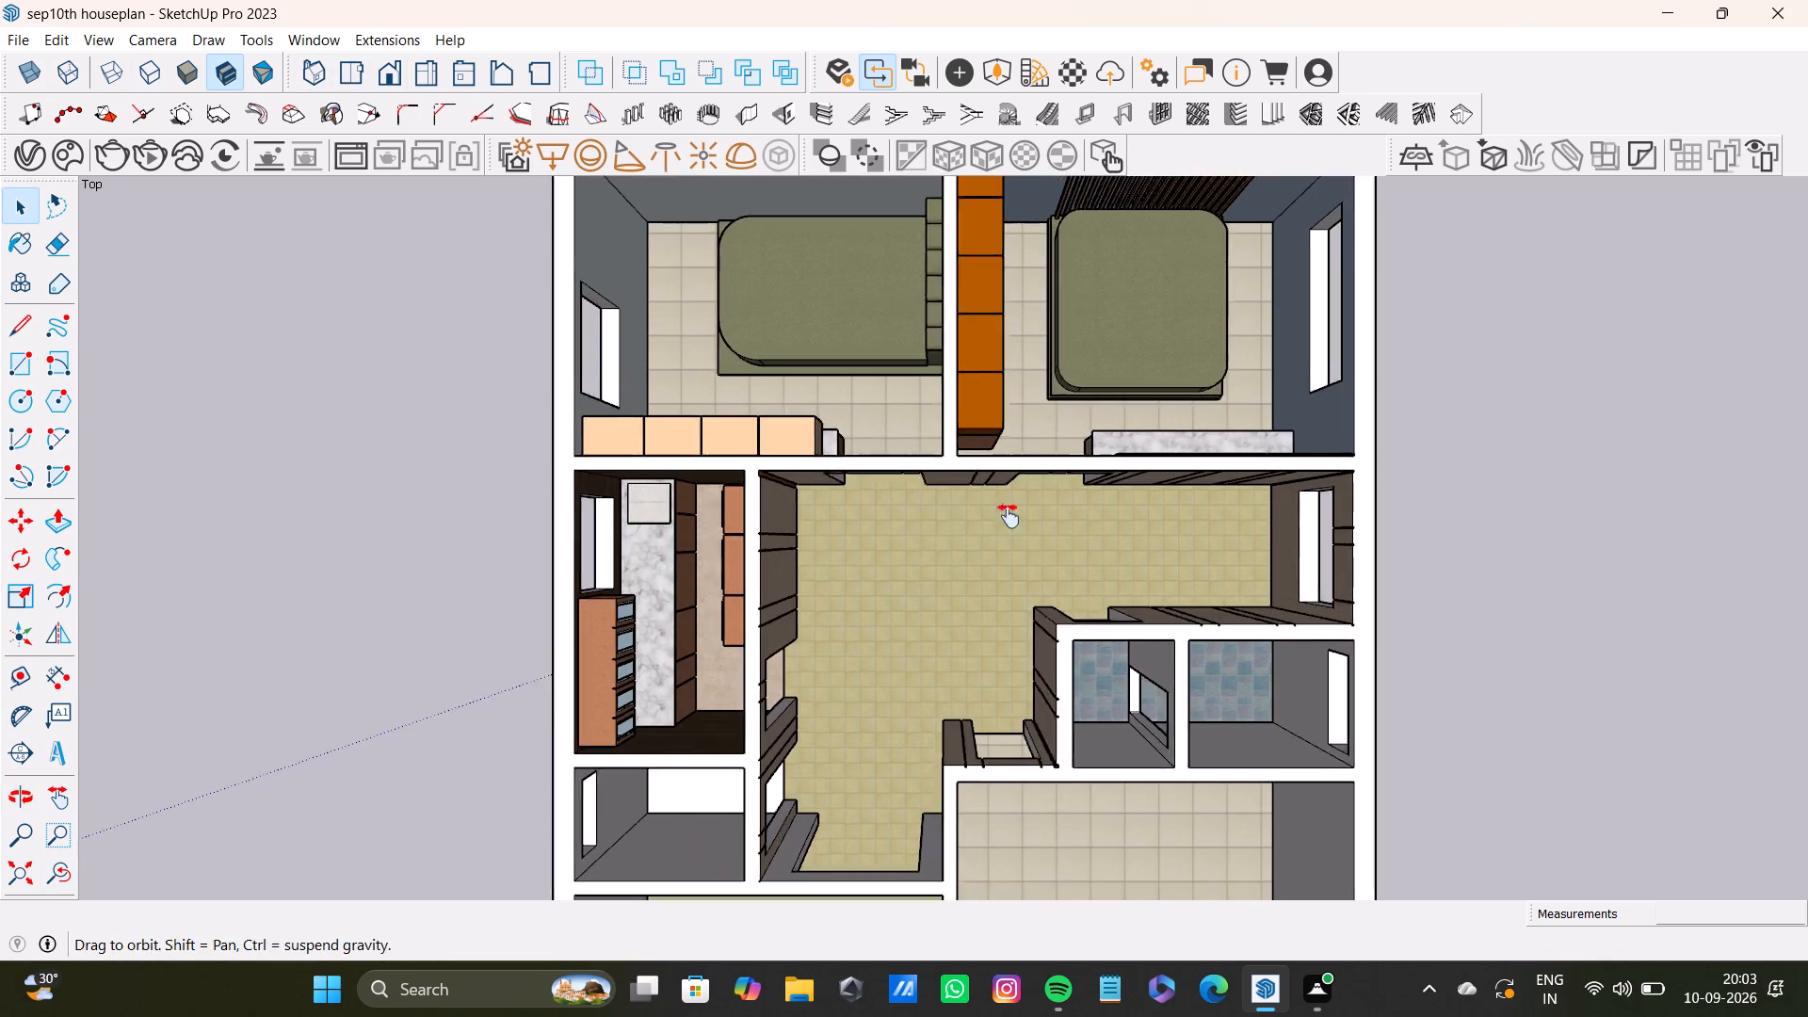
pyautogui.keyDown('shift'); pyautogui.moveTo(1009, 516); pyautogui.dragTo(1042, 501, button='middle'); pyautogui.keyUp('shift')
pyautogui.scroll(-5, 1024, 506)
pyautogui.keyDown('shift'); pyautogui.moveTo(1029, 507); pyautogui.dragTo(894, 540, button='middle'); pyautogui.keyUp('shift')
pyautogui.moveTo(959, 524); pyautogui.dragTo(944, 494, button='middle')
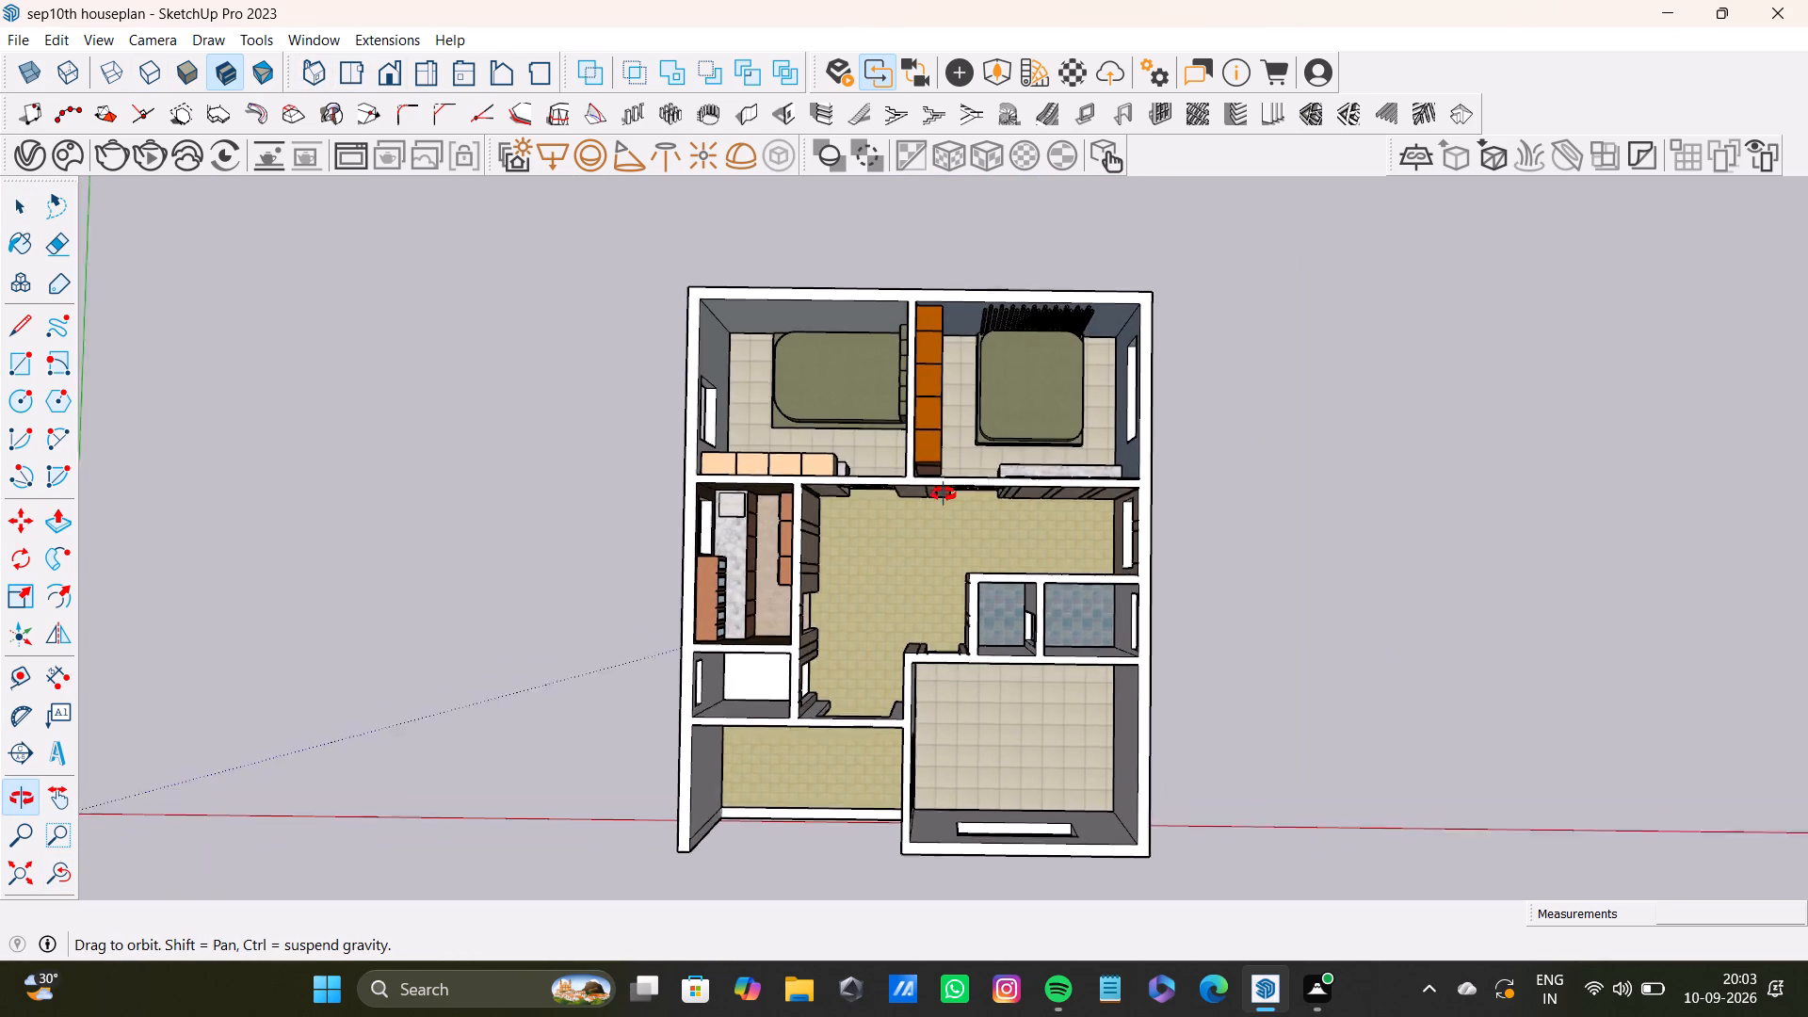
pyautogui.moveTo(944, 494); pyautogui.dragTo(911, 499, button='middle')
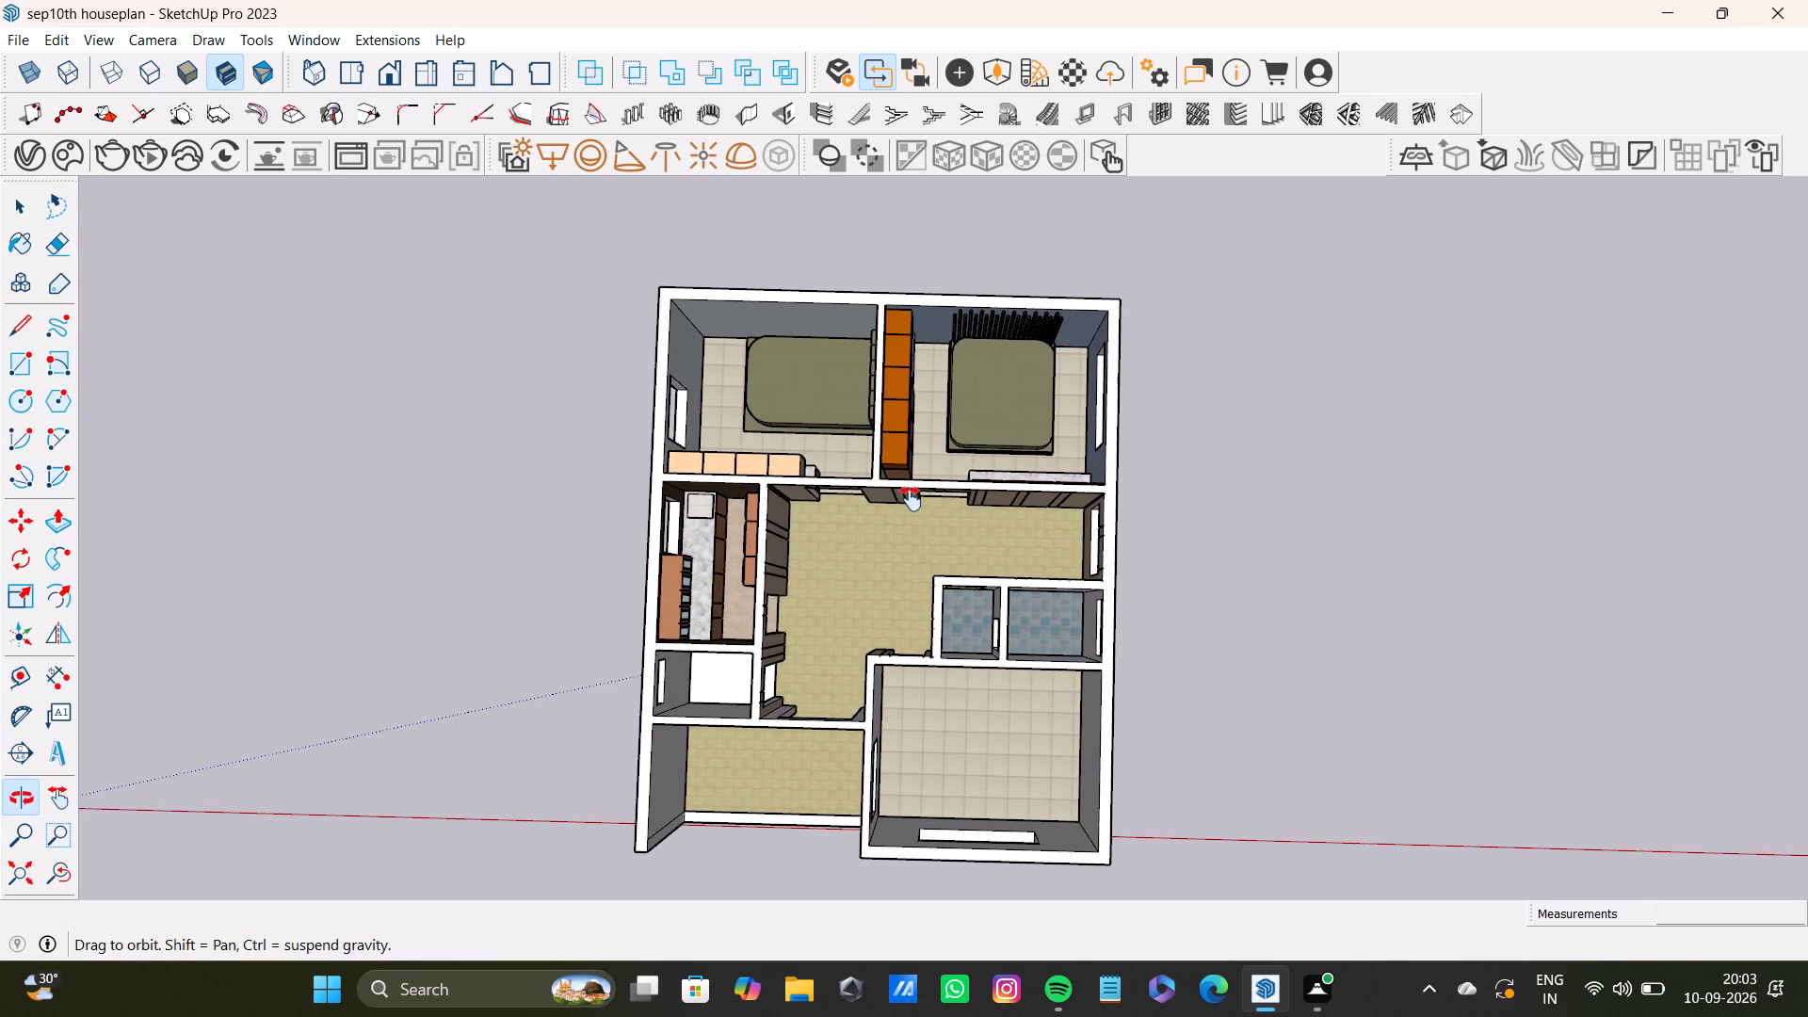
pyautogui.moveTo(911, 499); pyautogui.dragTo(918, 492, button='middle')
pyautogui.scroll(2, 918, 492)
pyautogui.keyDown('shift'); pyautogui.moveTo(918, 492); pyautogui.dragTo(919, 460, button='middle'); pyautogui.keyUp('shift')
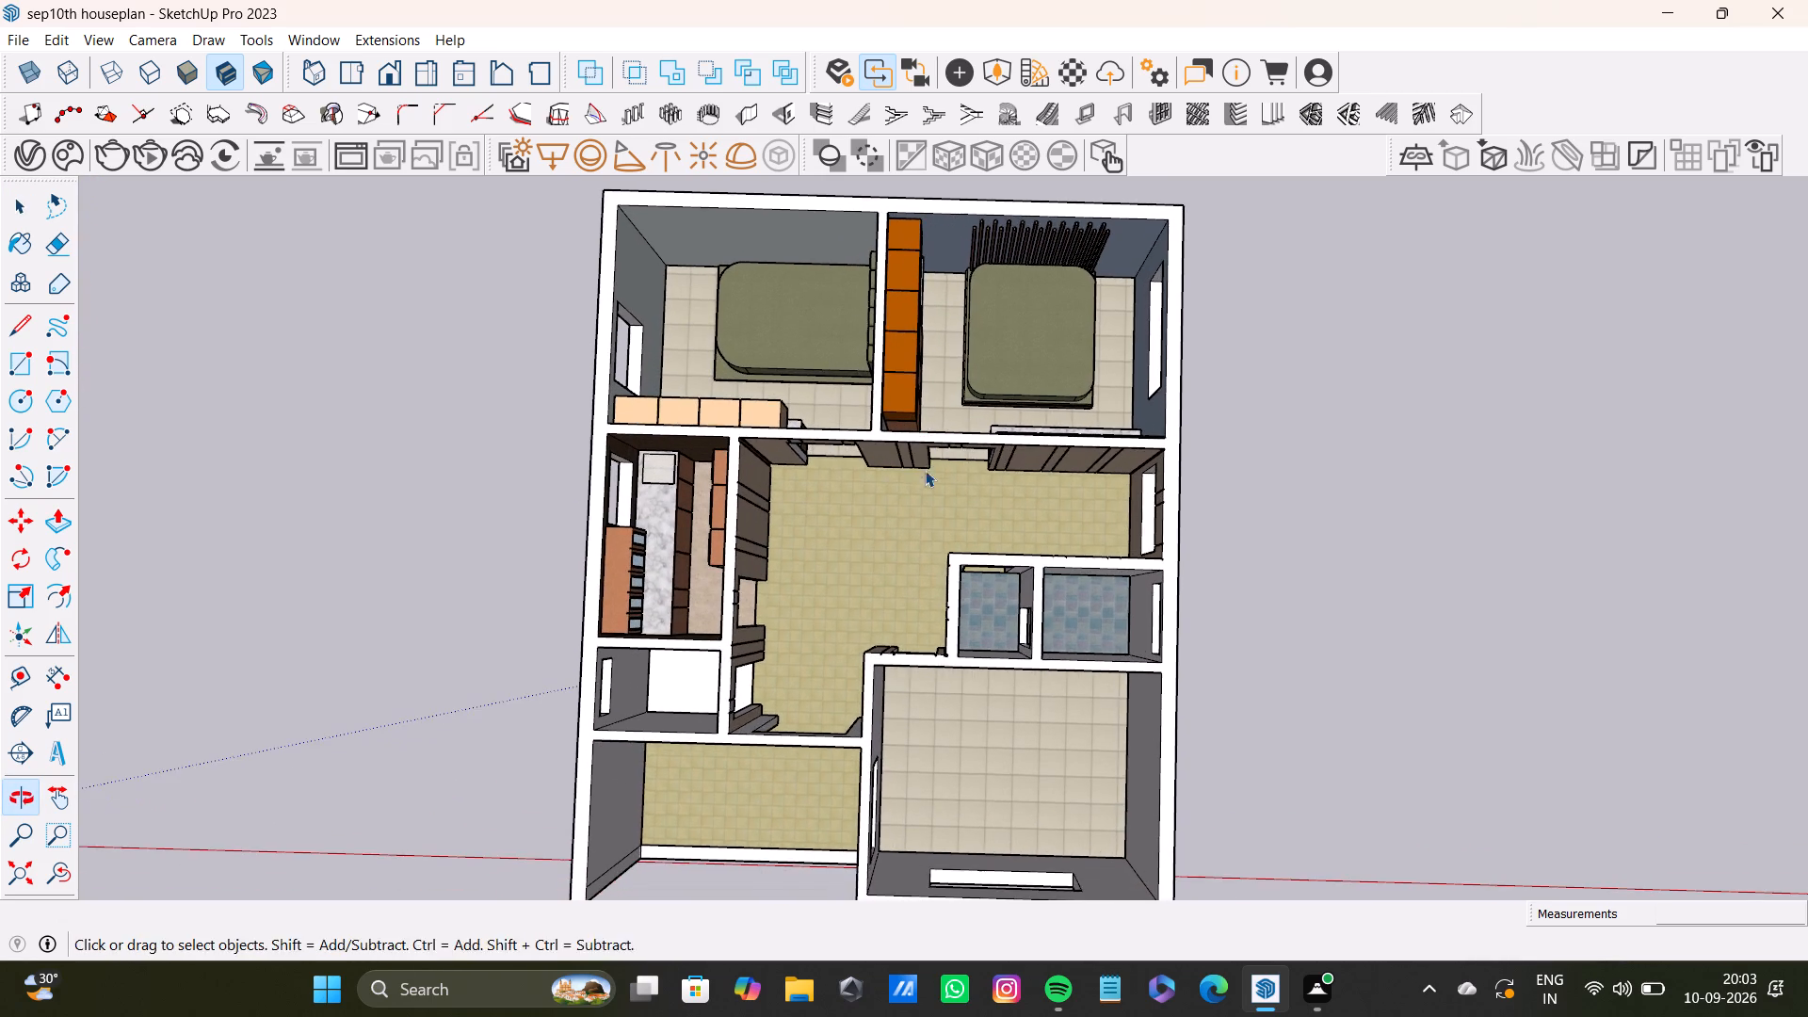
pyautogui.moveTo(928, 476); pyautogui.dragTo(945, 471, button='middle')
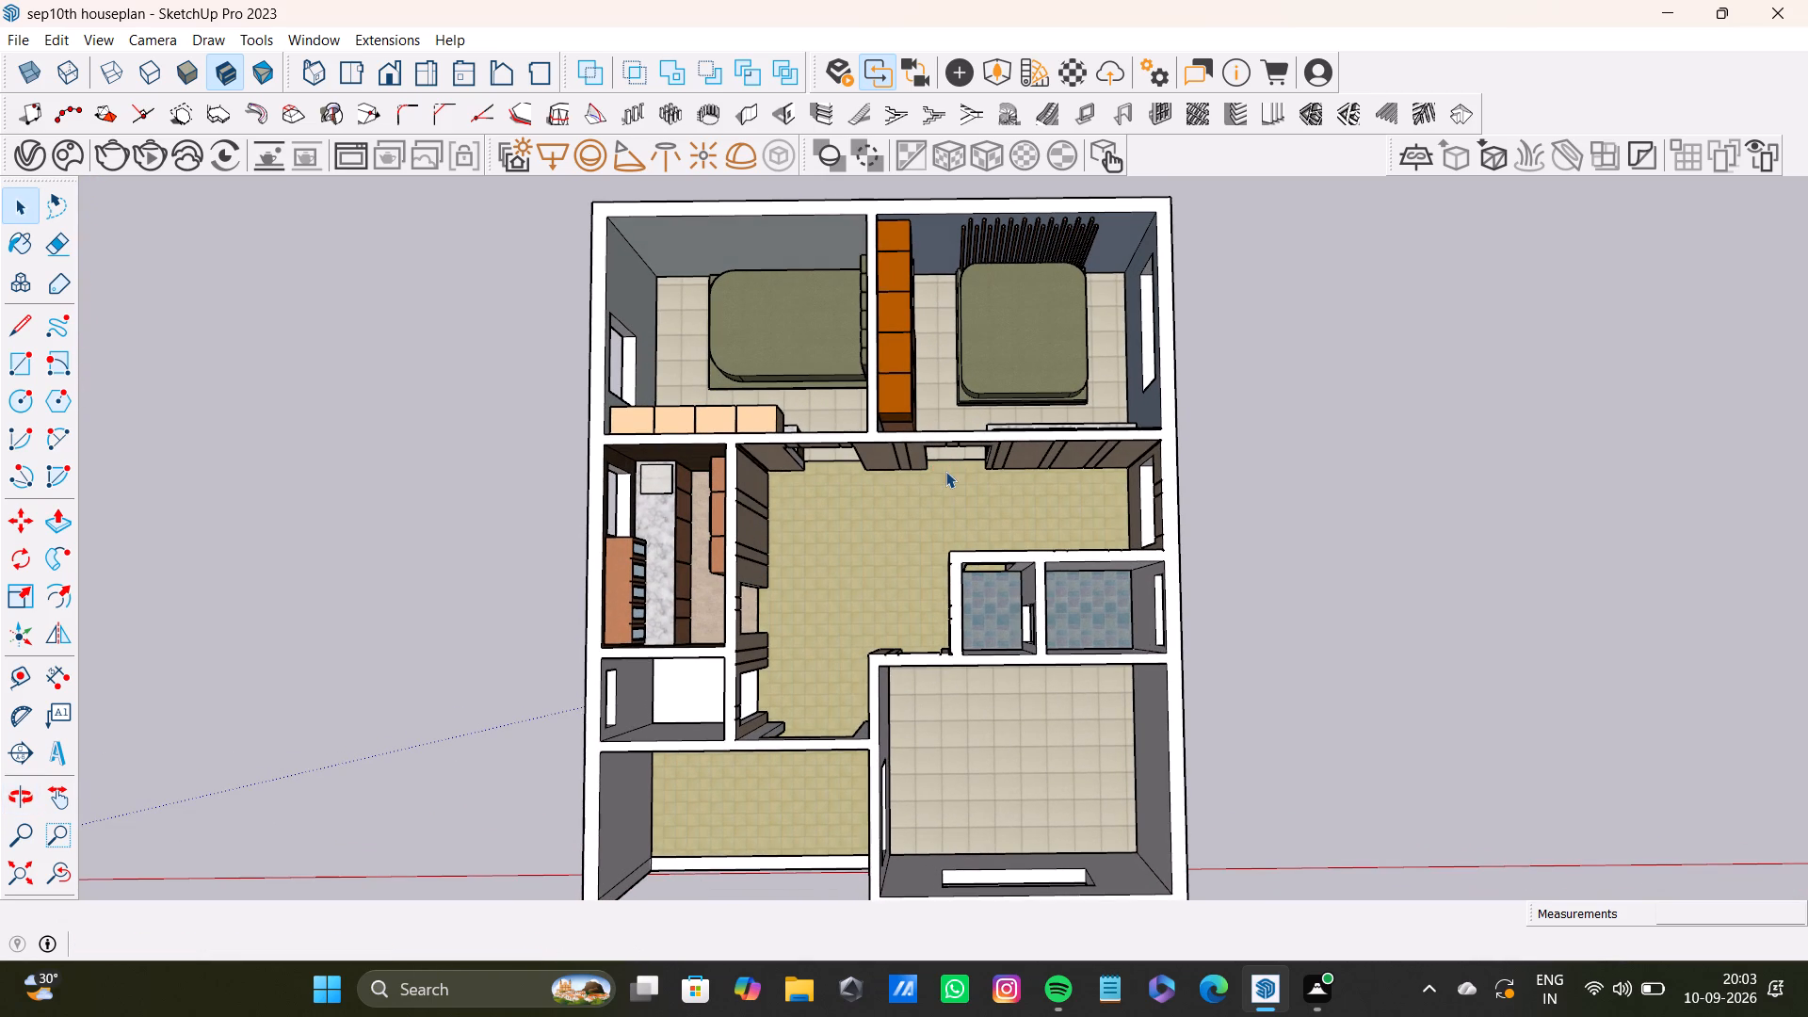
pyautogui.press('super+Print')
# Frame an angled view over the kitchen, hall and bedrooms, capture the window and dismiss the OneDrive offer.
pyautogui.scroll(-6, 916, 480)
pyautogui.moveTo(864, 566); pyautogui.dragTo(1043, 503, button='middle')
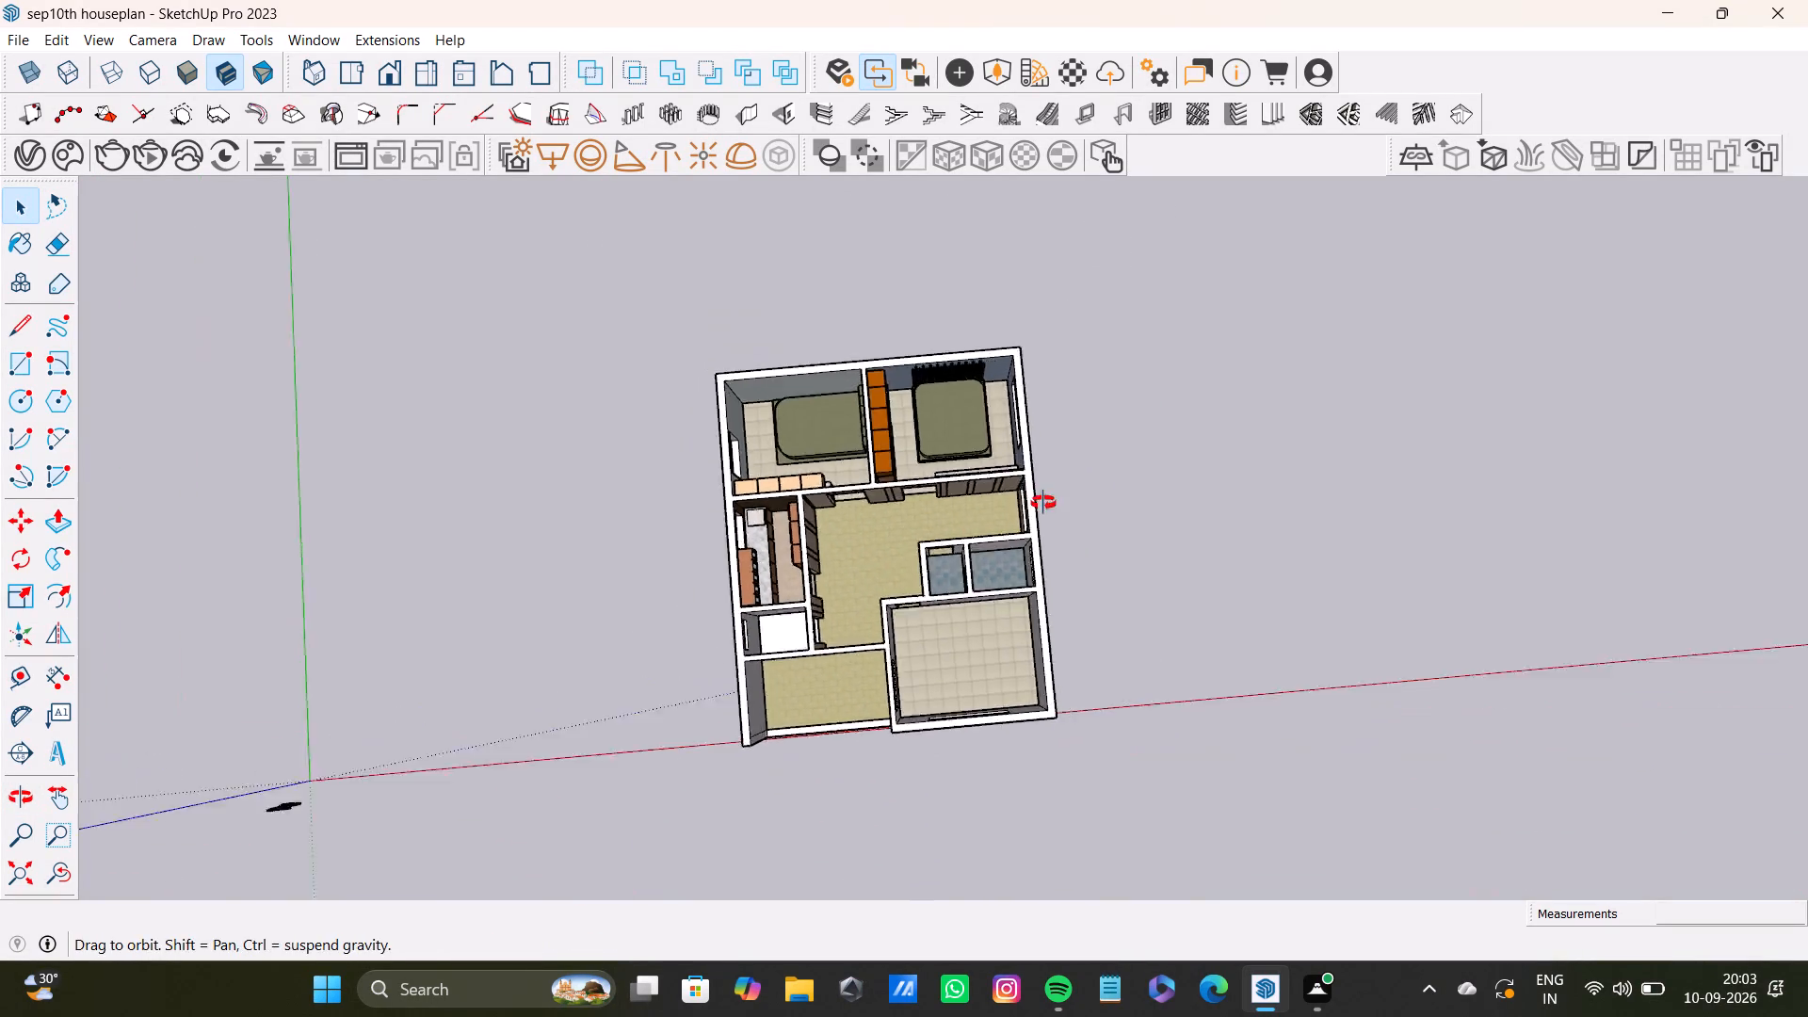
pyautogui.moveTo(1043, 503); pyautogui.dragTo(1304, 334, button='middle')
pyautogui.scroll(3, 753, 663)
pyautogui.keyDown('shift'); pyautogui.moveTo(797, 616); pyautogui.dragTo(901, 519, button='middle'); pyautogui.keyUp('shift')
pyautogui.moveTo(897, 519); pyautogui.dragTo(1031, 444, button='middle')
pyautogui.scroll(6, 1001, 412)
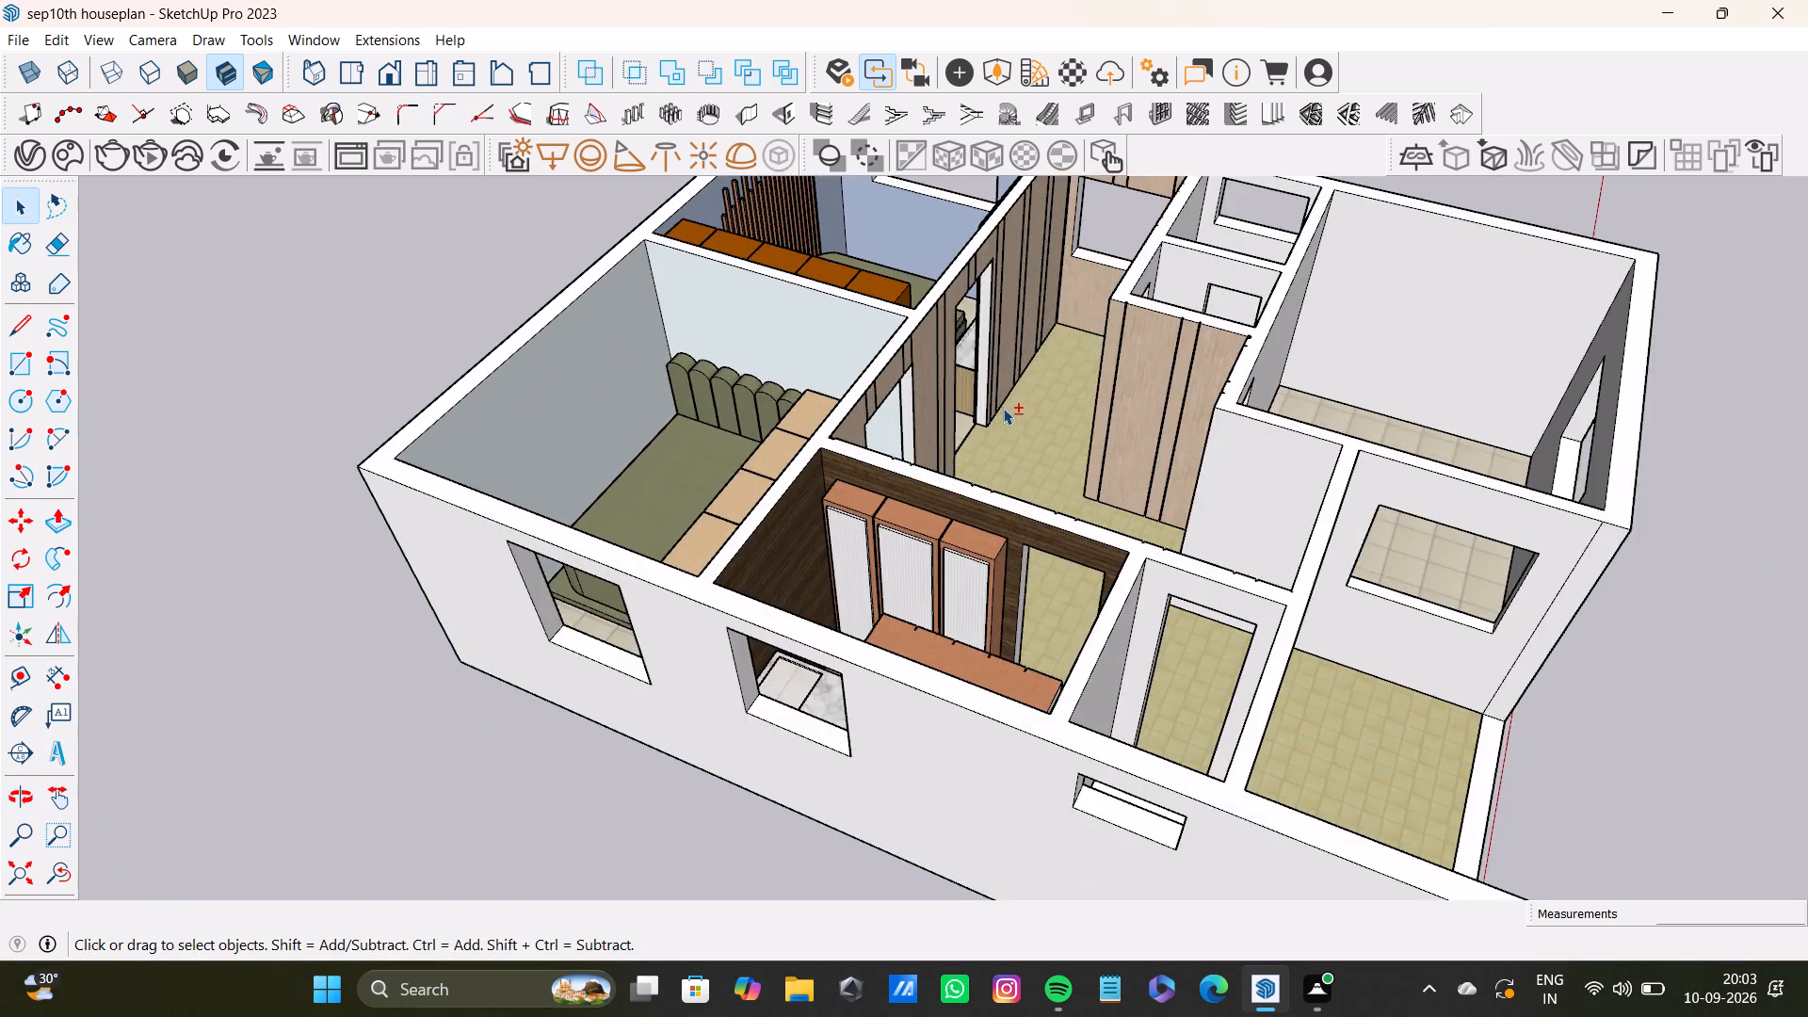
pyautogui.keyDown('shift'); pyautogui.moveTo(1001, 409); pyautogui.dragTo(863, 442, button='middle'); pyautogui.keyUp('shift')
pyautogui.moveTo(932, 455); pyautogui.dragTo(889, 460, button='middle')
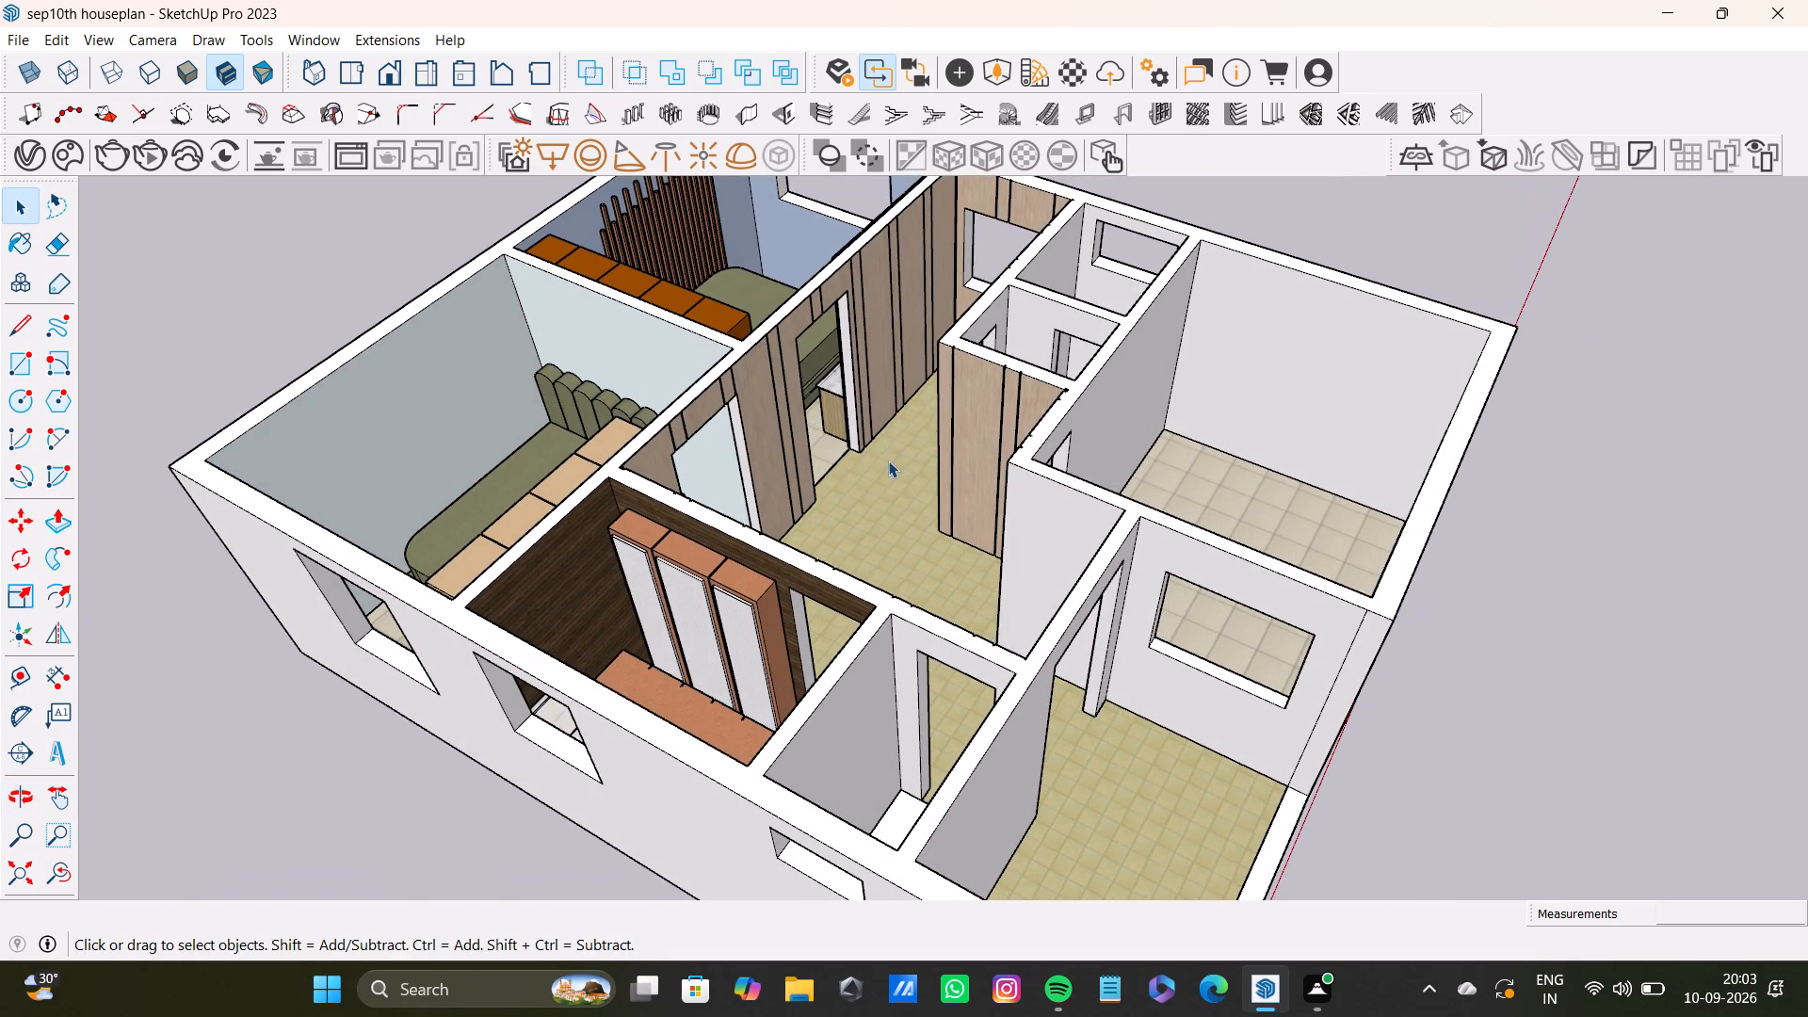
pyautogui.press('alt+Print')
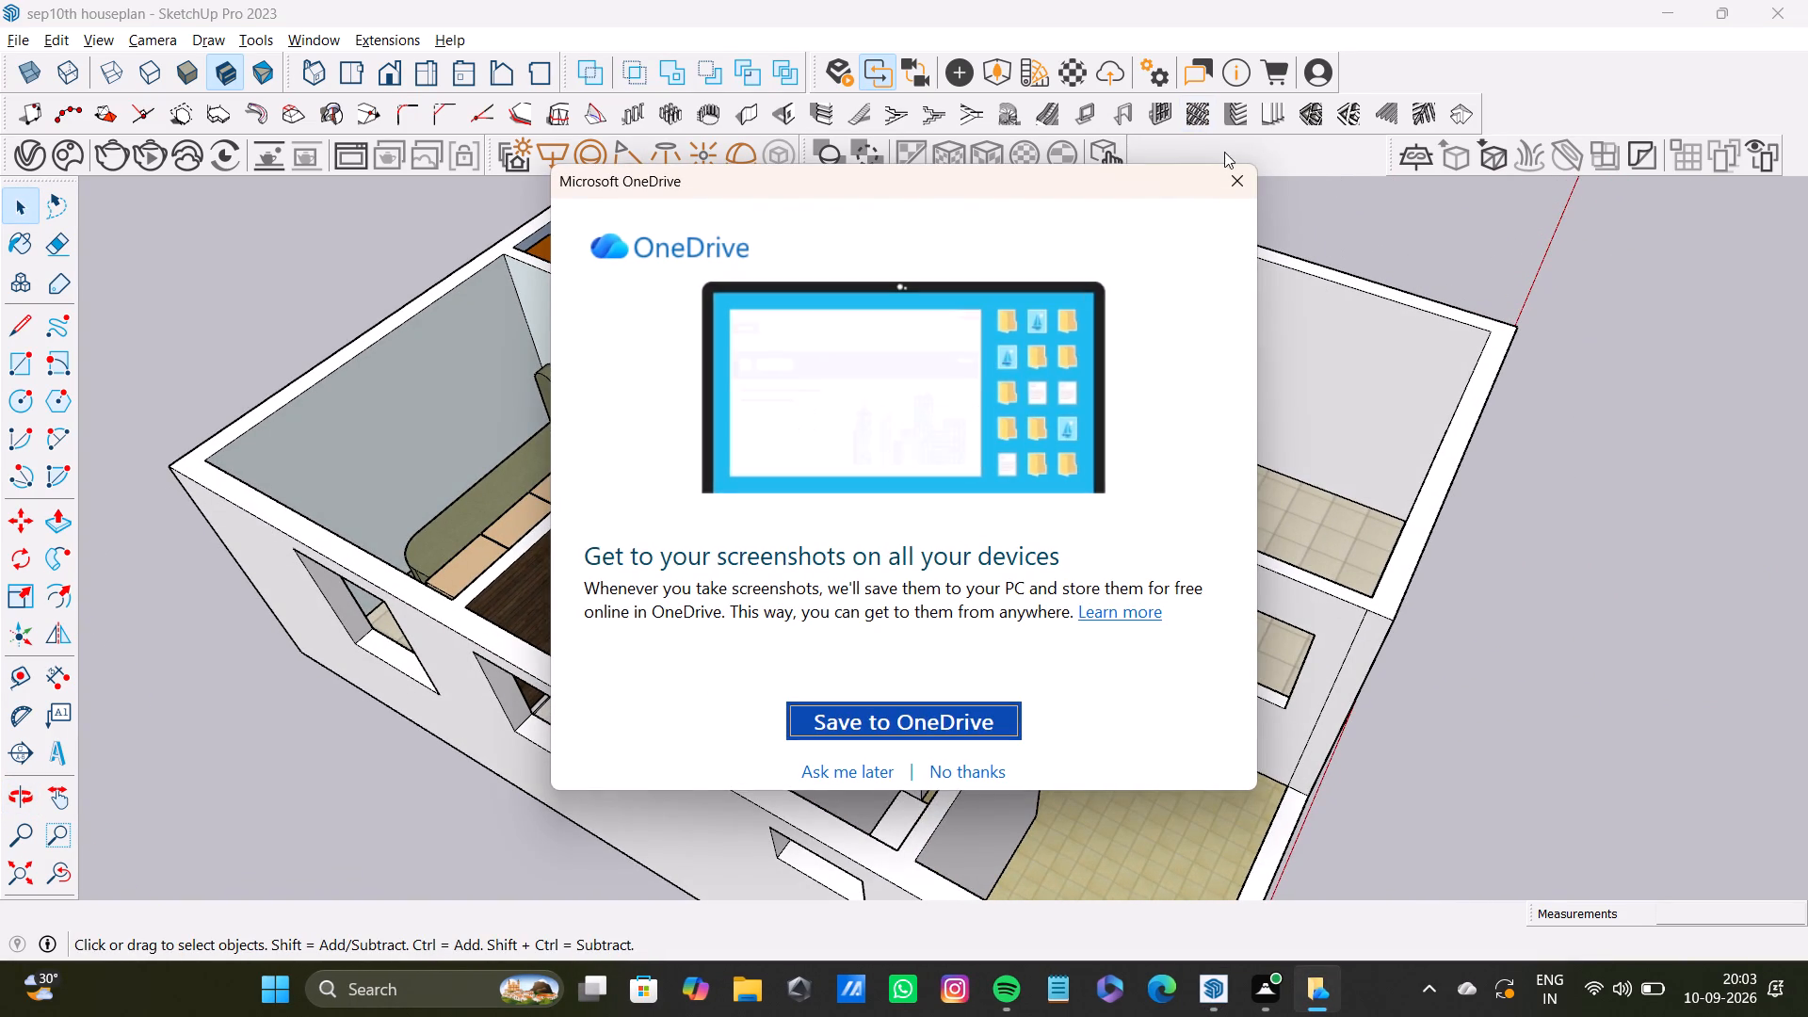
pyautogui.click(1243, 187)
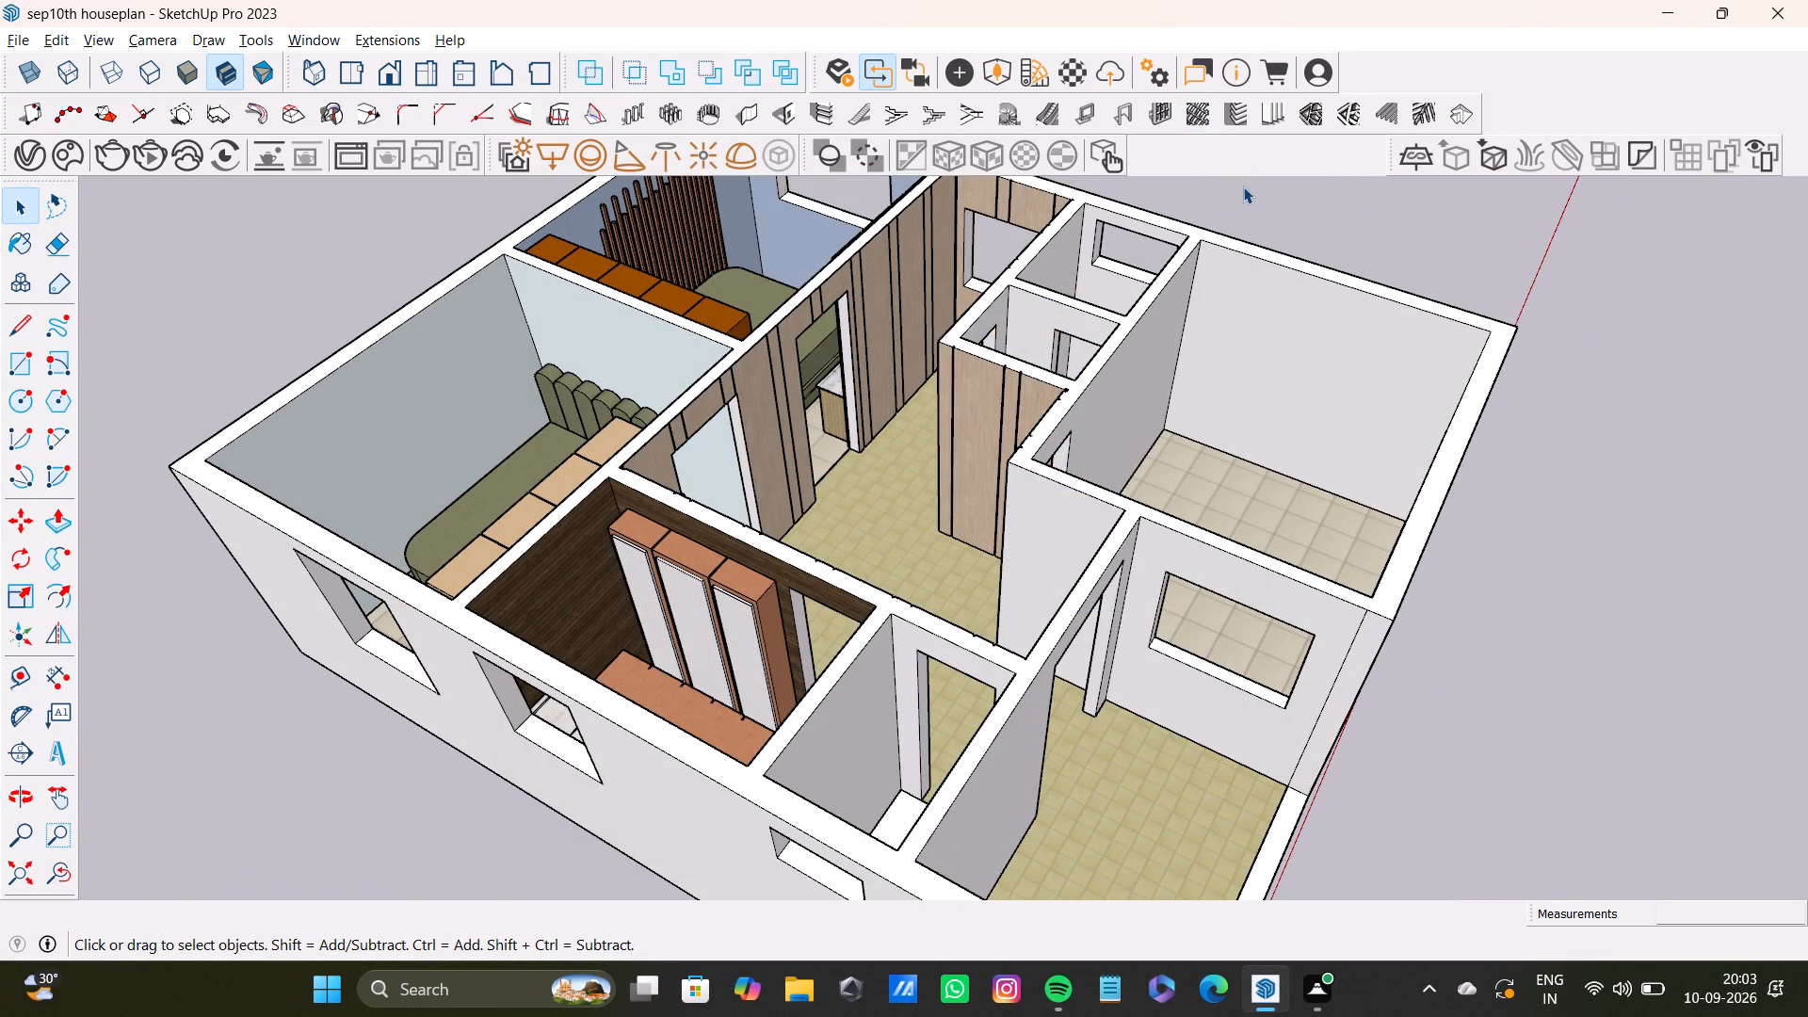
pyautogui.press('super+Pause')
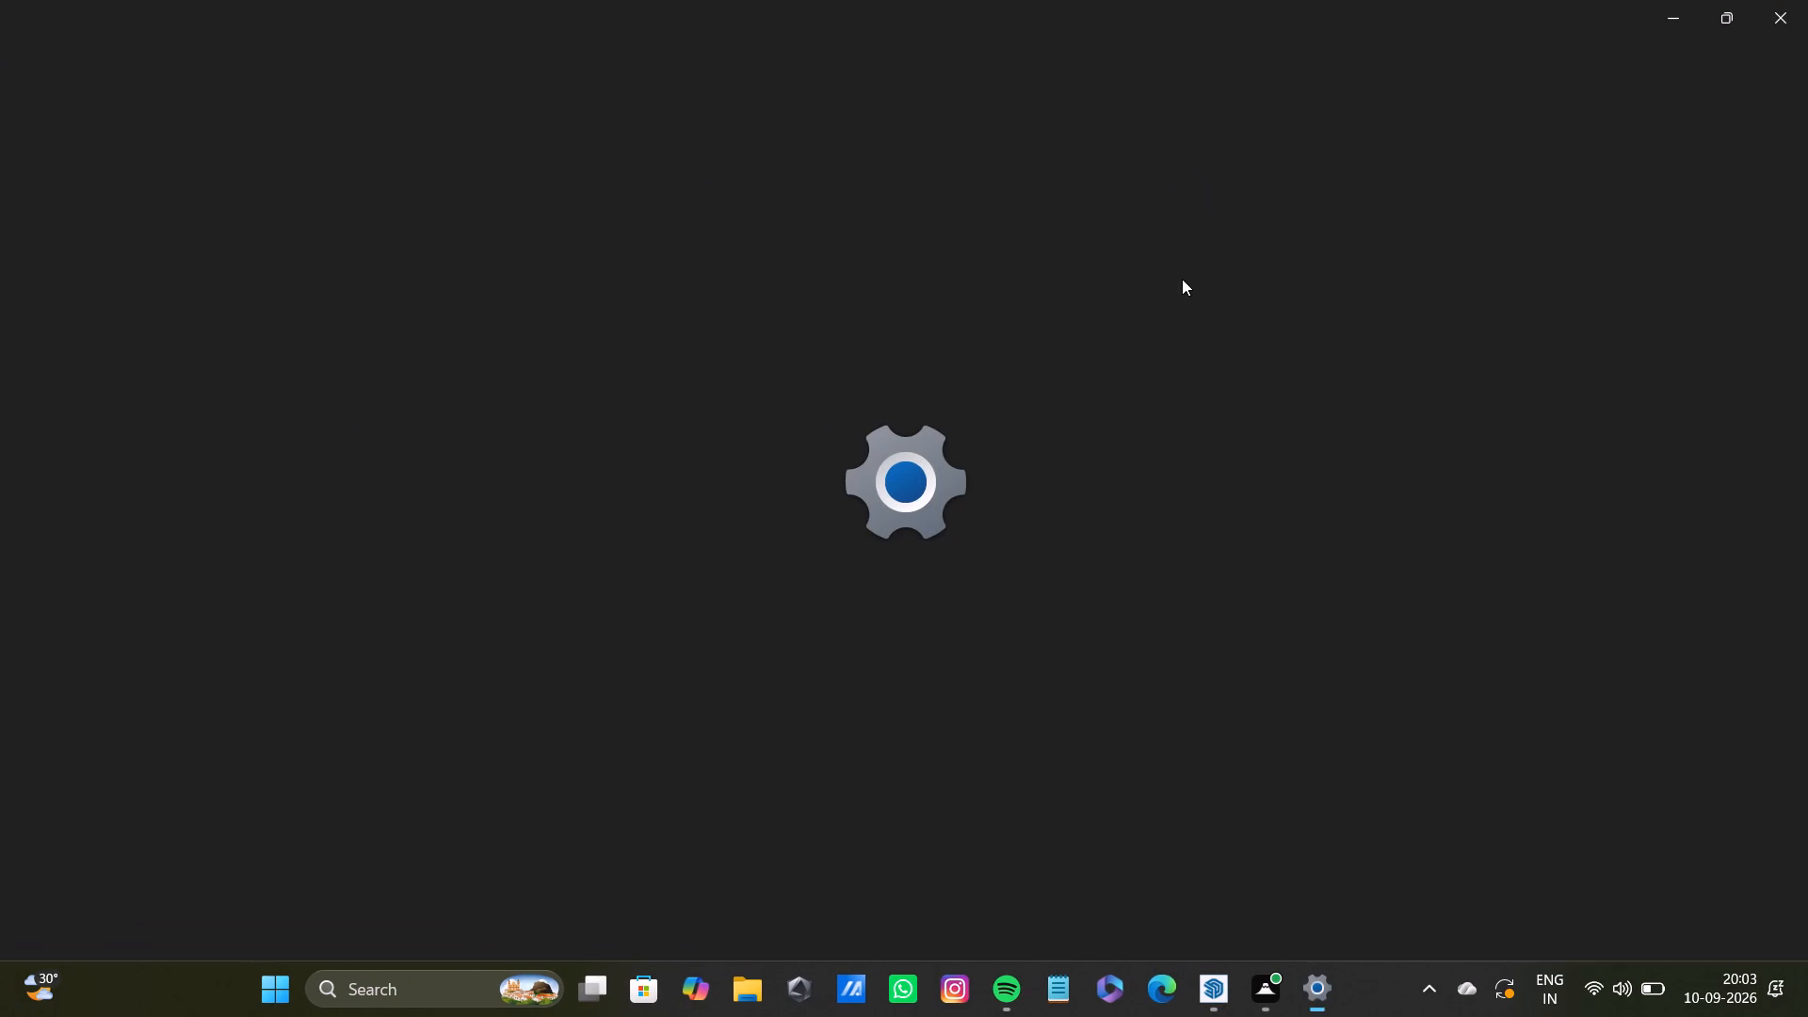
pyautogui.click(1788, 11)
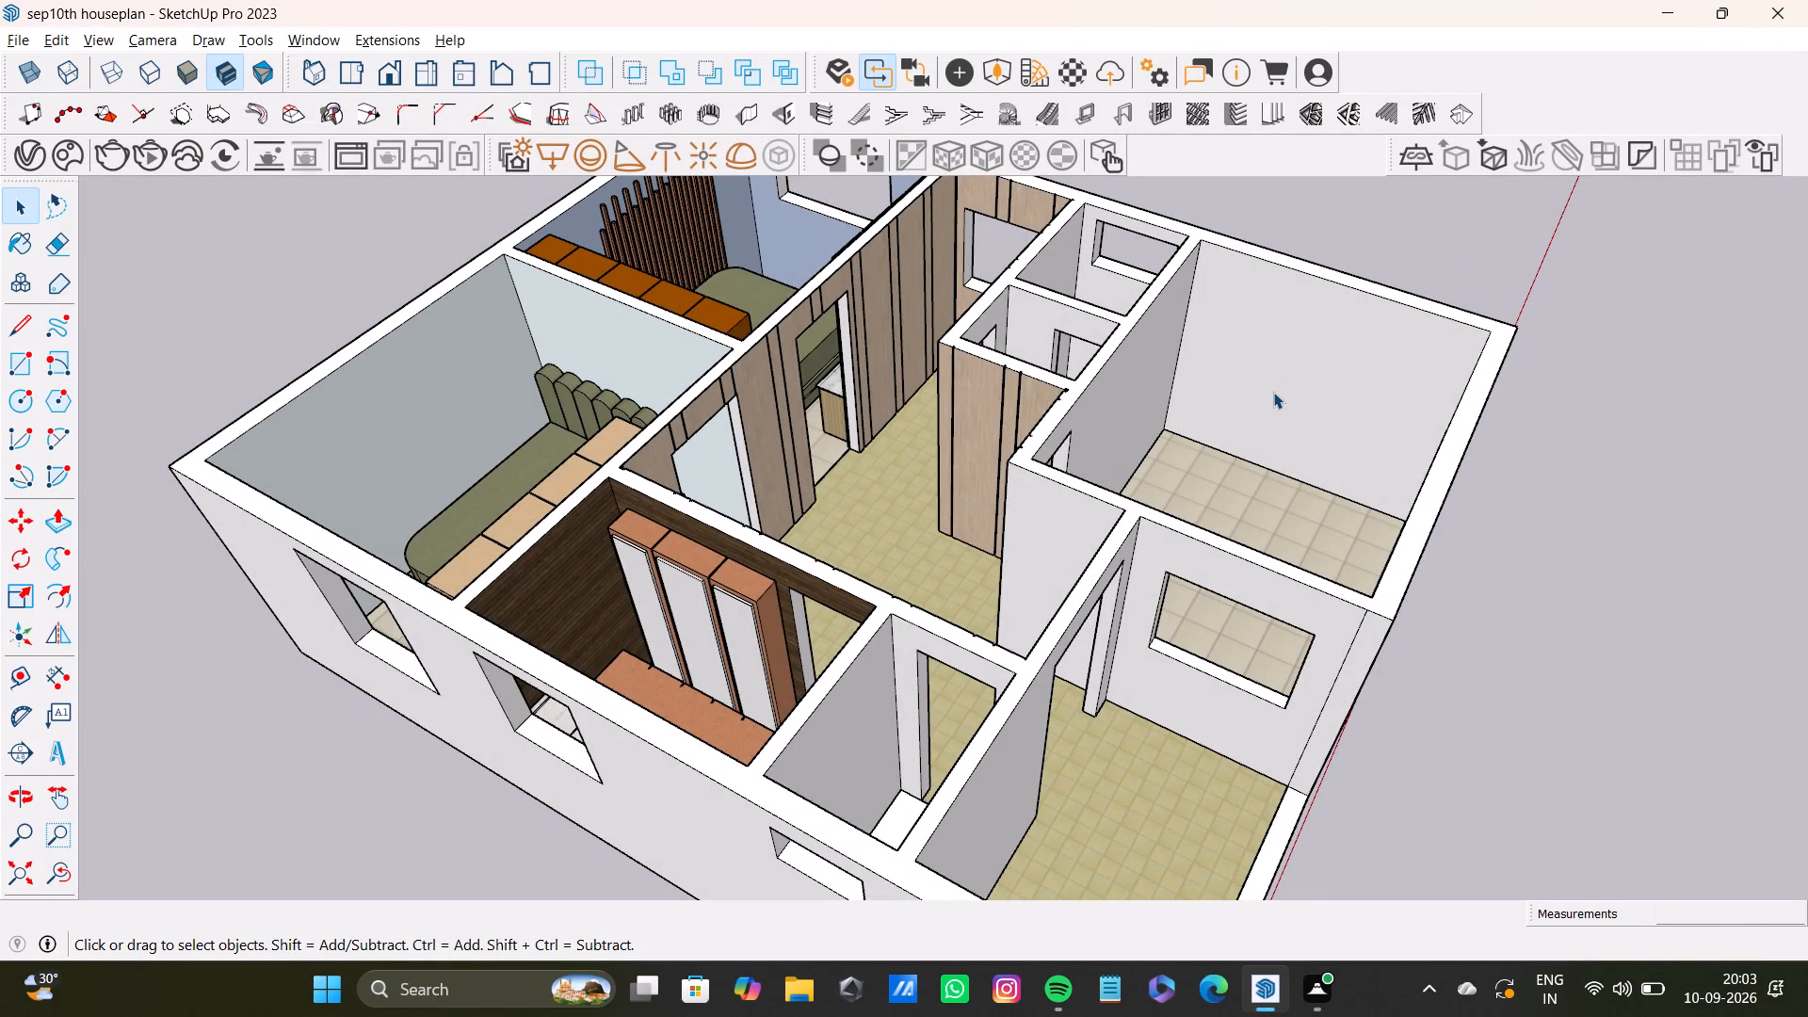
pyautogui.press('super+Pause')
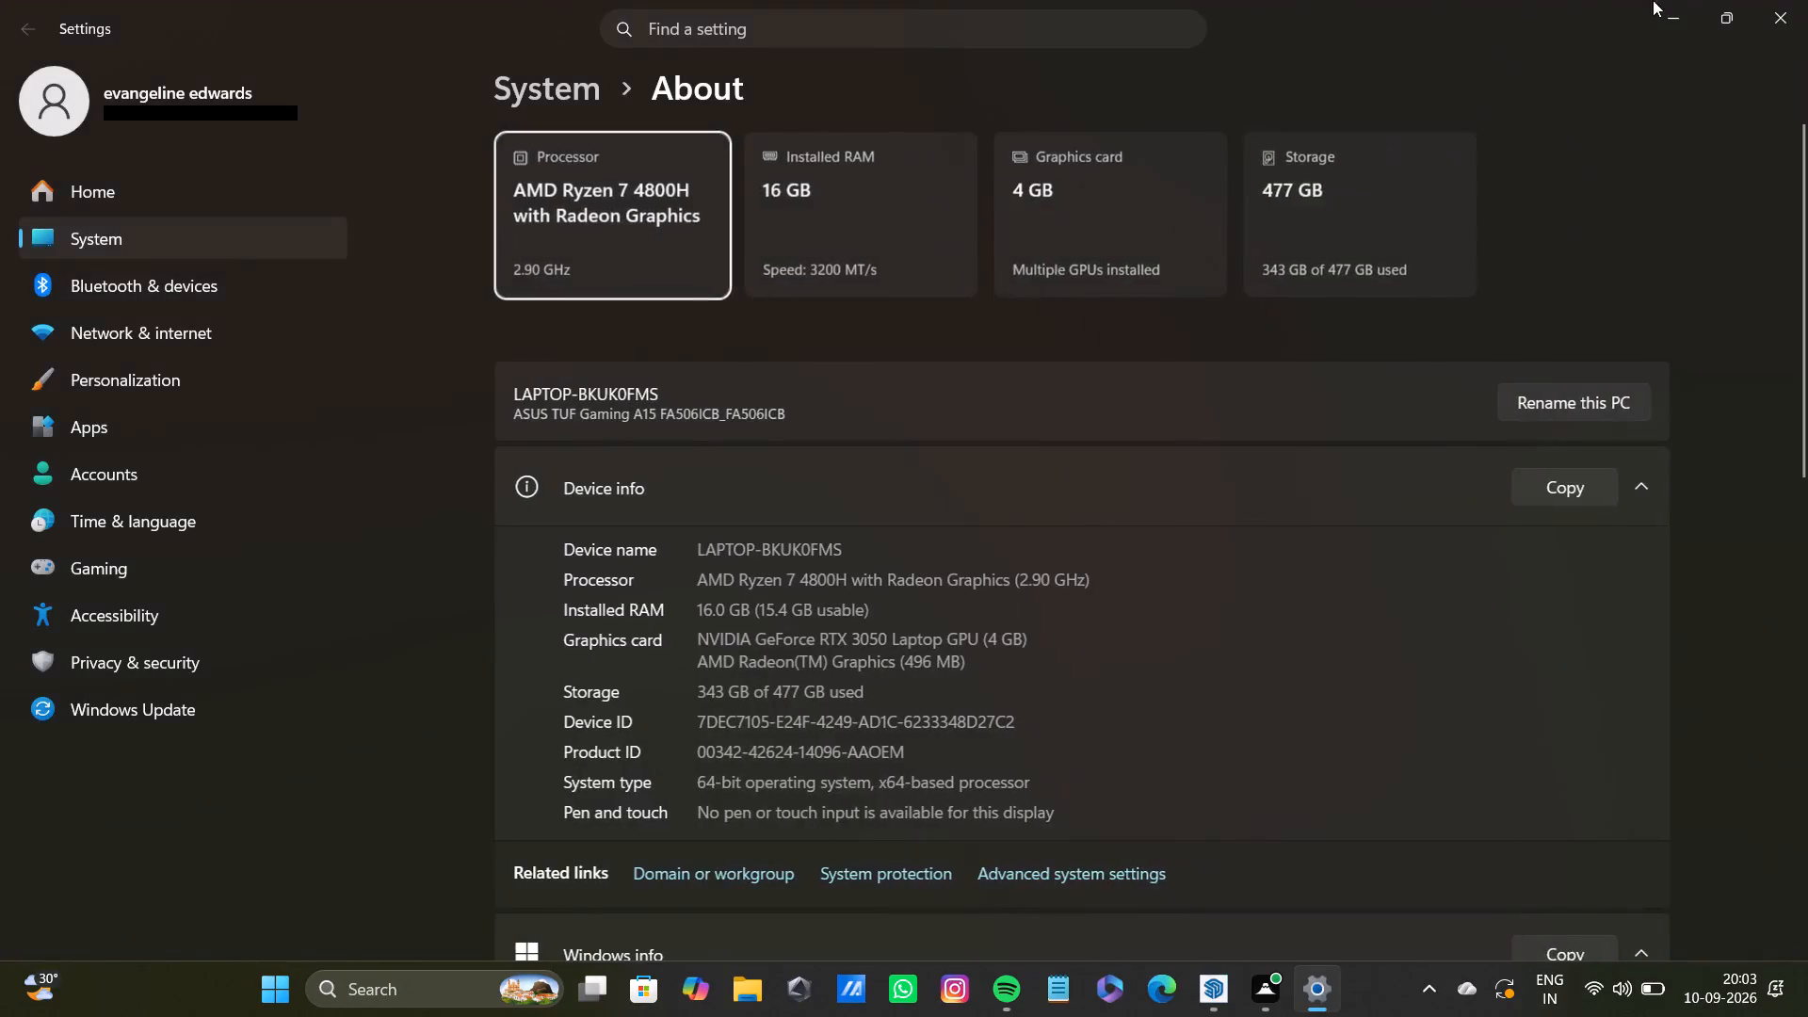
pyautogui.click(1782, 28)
# Save a full-screen screenshot of the angled view over the kitchen, hall and bedrooms.
pyautogui.press('super+Print')
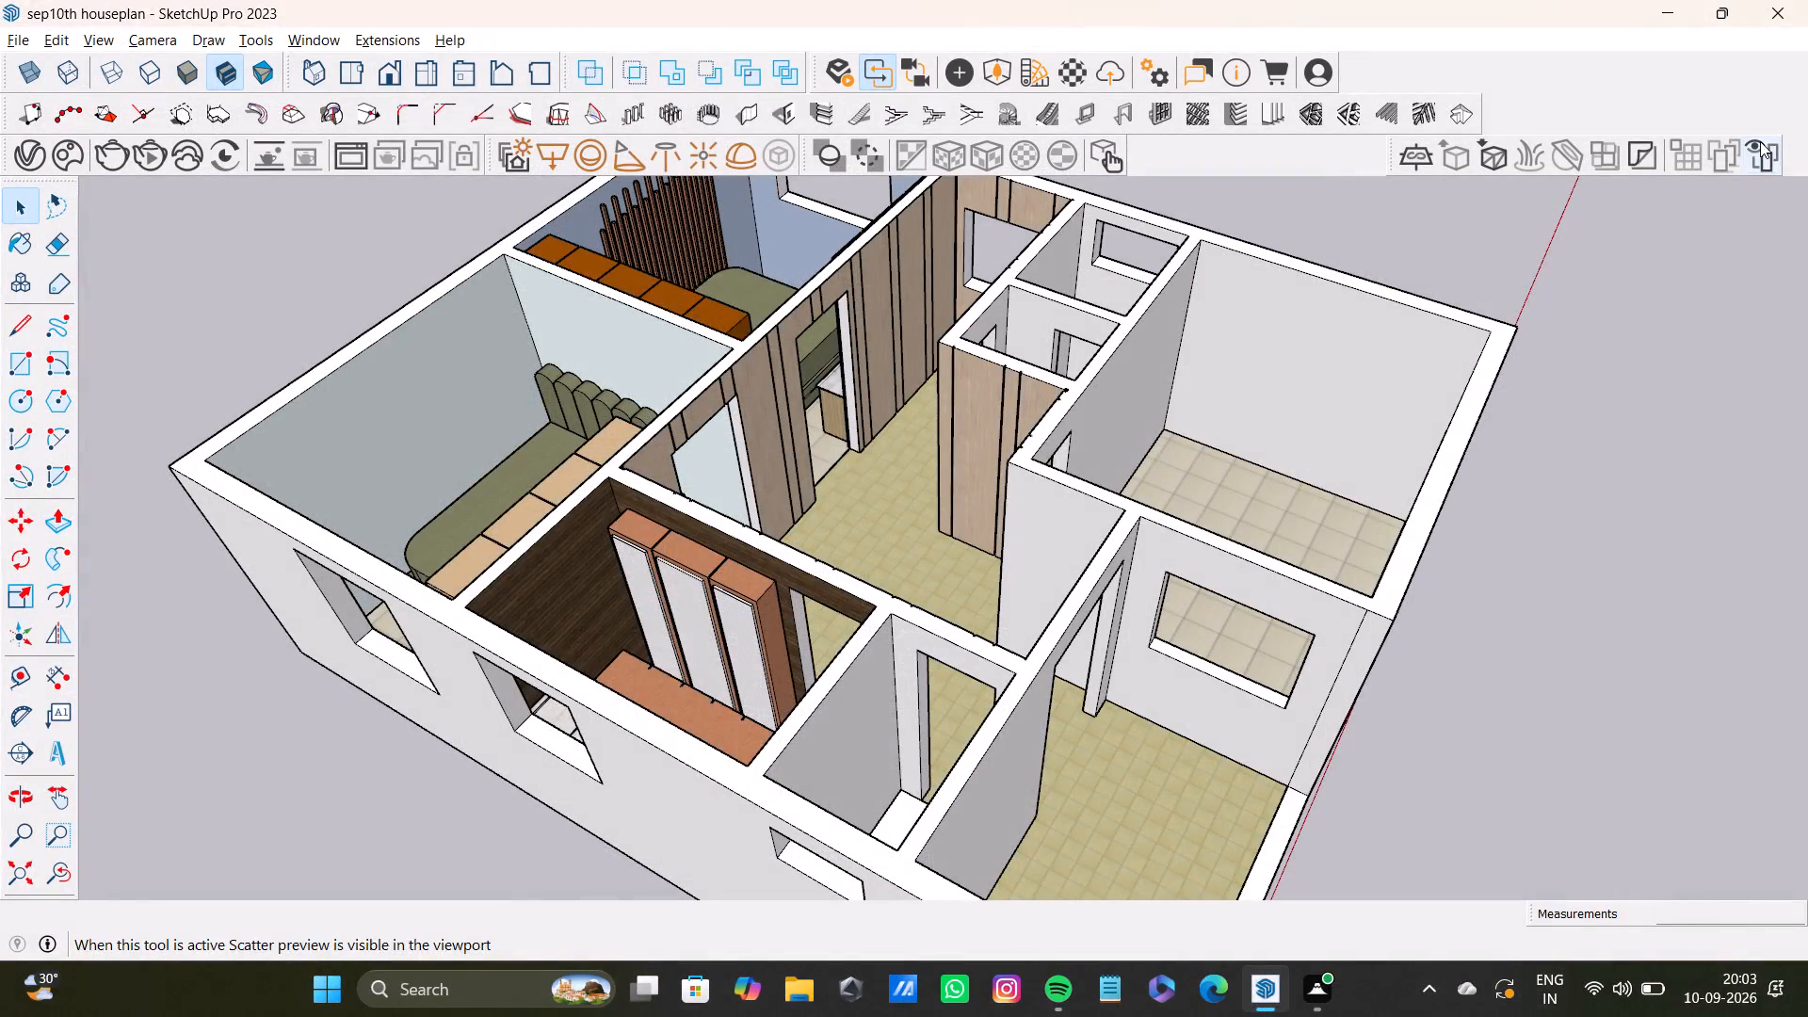
# Frame the bedroom's wood and tan wardrobe wall beside the doorway and save a screenshot of it.
pyautogui.scroll(-8, 1125, 552)
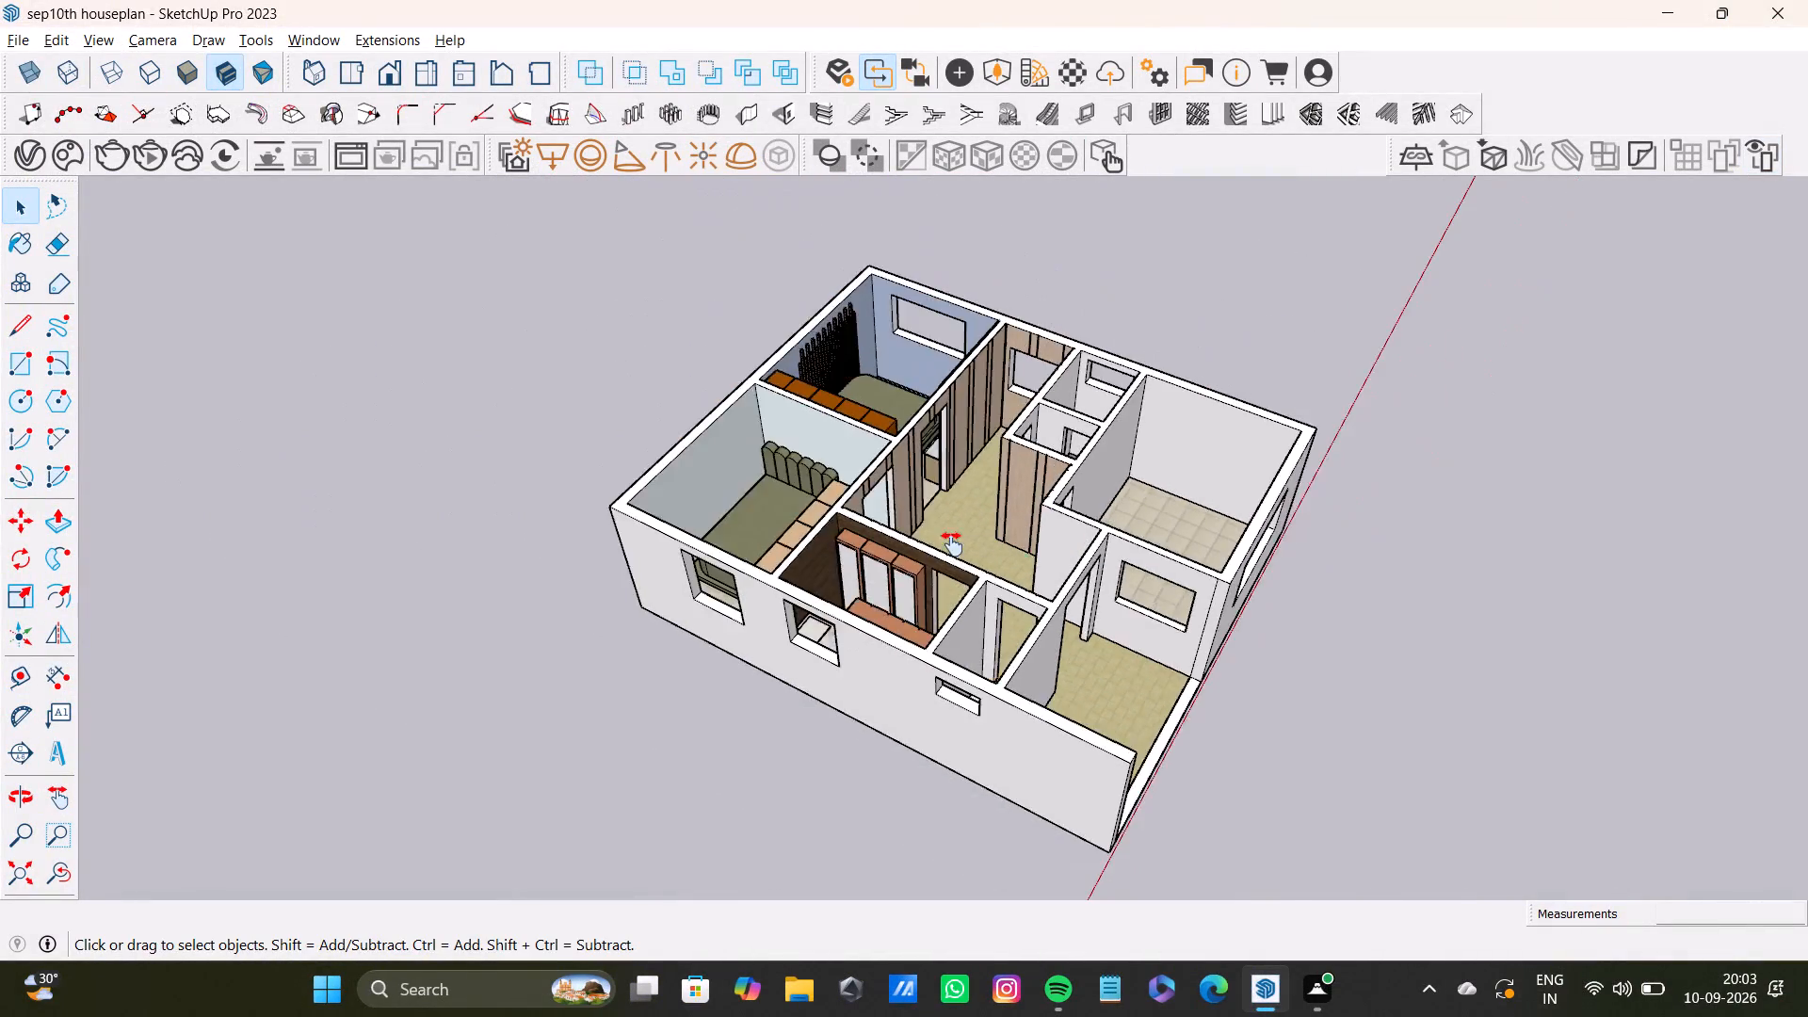
pyautogui.keyDown('shift'); pyautogui.moveTo(952, 544); pyautogui.dragTo(1157, 528, button='middle'); pyautogui.keyUp('shift')
pyautogui.moveTo(1107, 515); pyautogui.dragTo(1462, 536, button='middle')
pyautogui.scroll(7, 1072, 379)
pyautogui.moveTo(1041, 394); pyautogui.dragTo(1286, 341, button='middle')
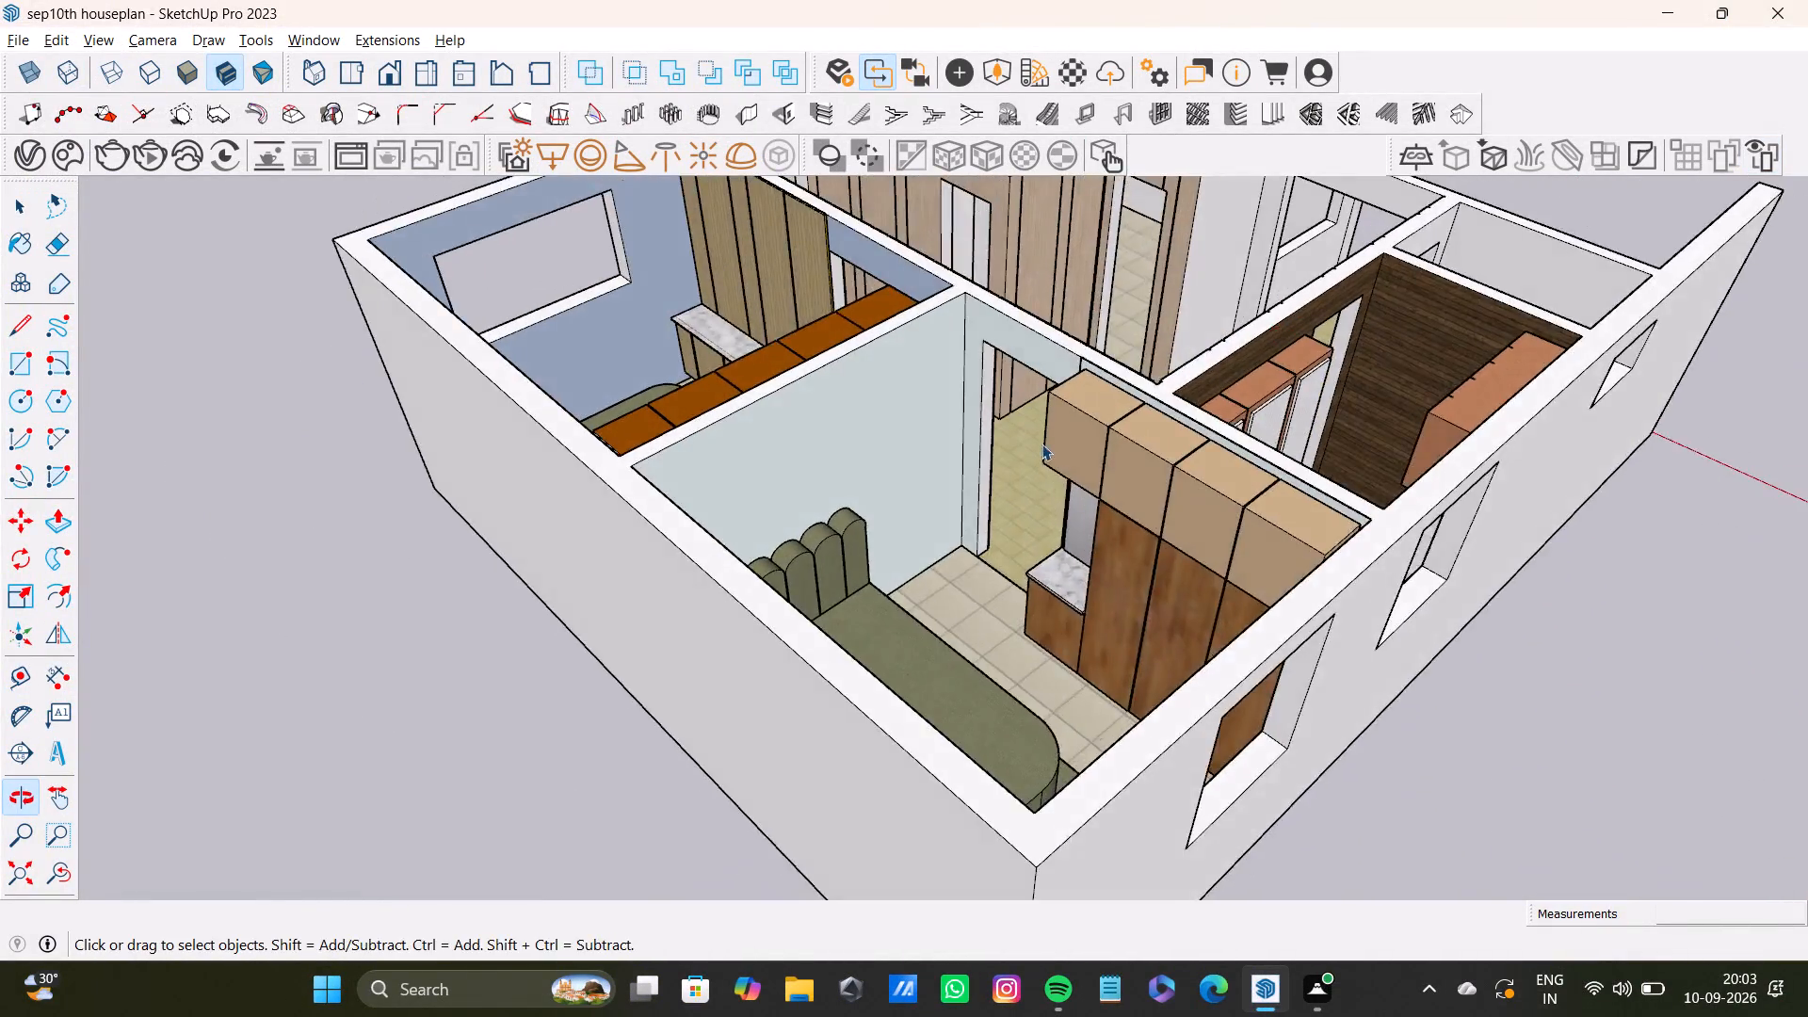
pyautogui.scroll(3, 1041, 444)
pyautogui.moveTo(1037, 446); pyautogui.dragTo(1314, 433, button='middle')
pyautogui.scroll(3, 1275, 442)
pyautogui.moveTo(1261, 438); pyautogui.dragTo(1204, 543, button='middle')
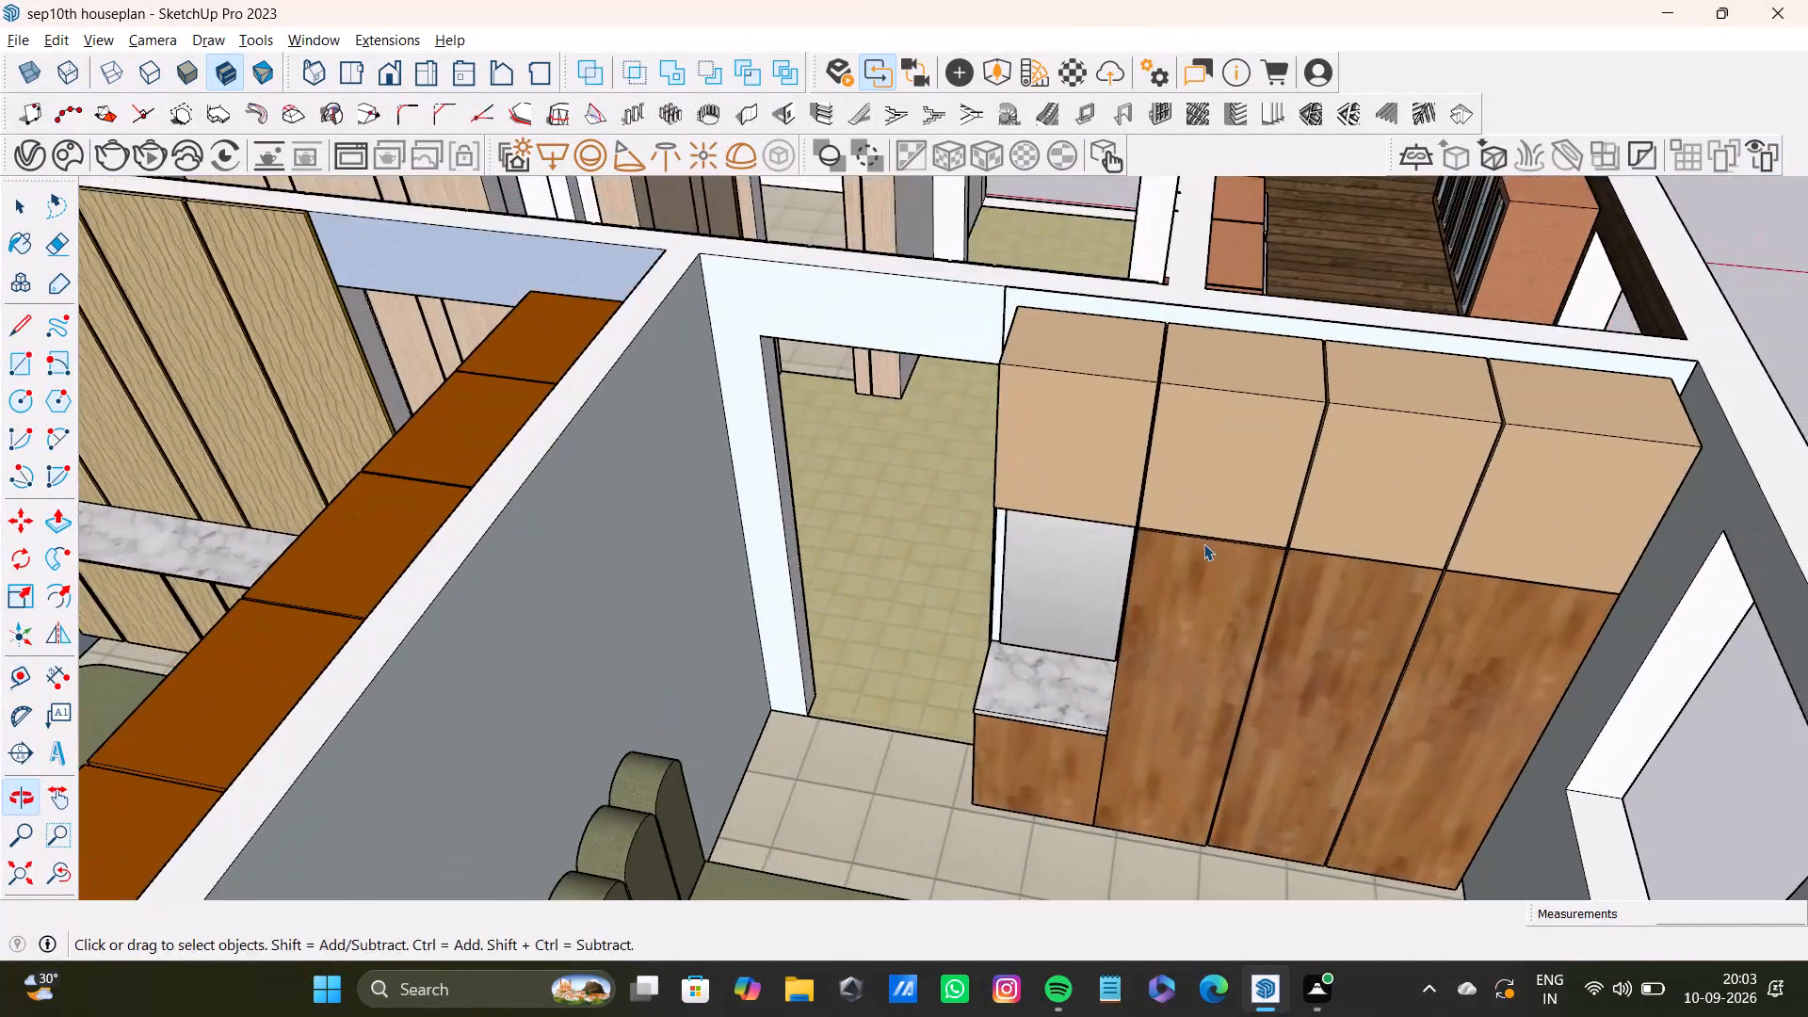
pyautogui.moveTo(1203, 543); pyautogui.dragTo(1280, 551, button='middle')
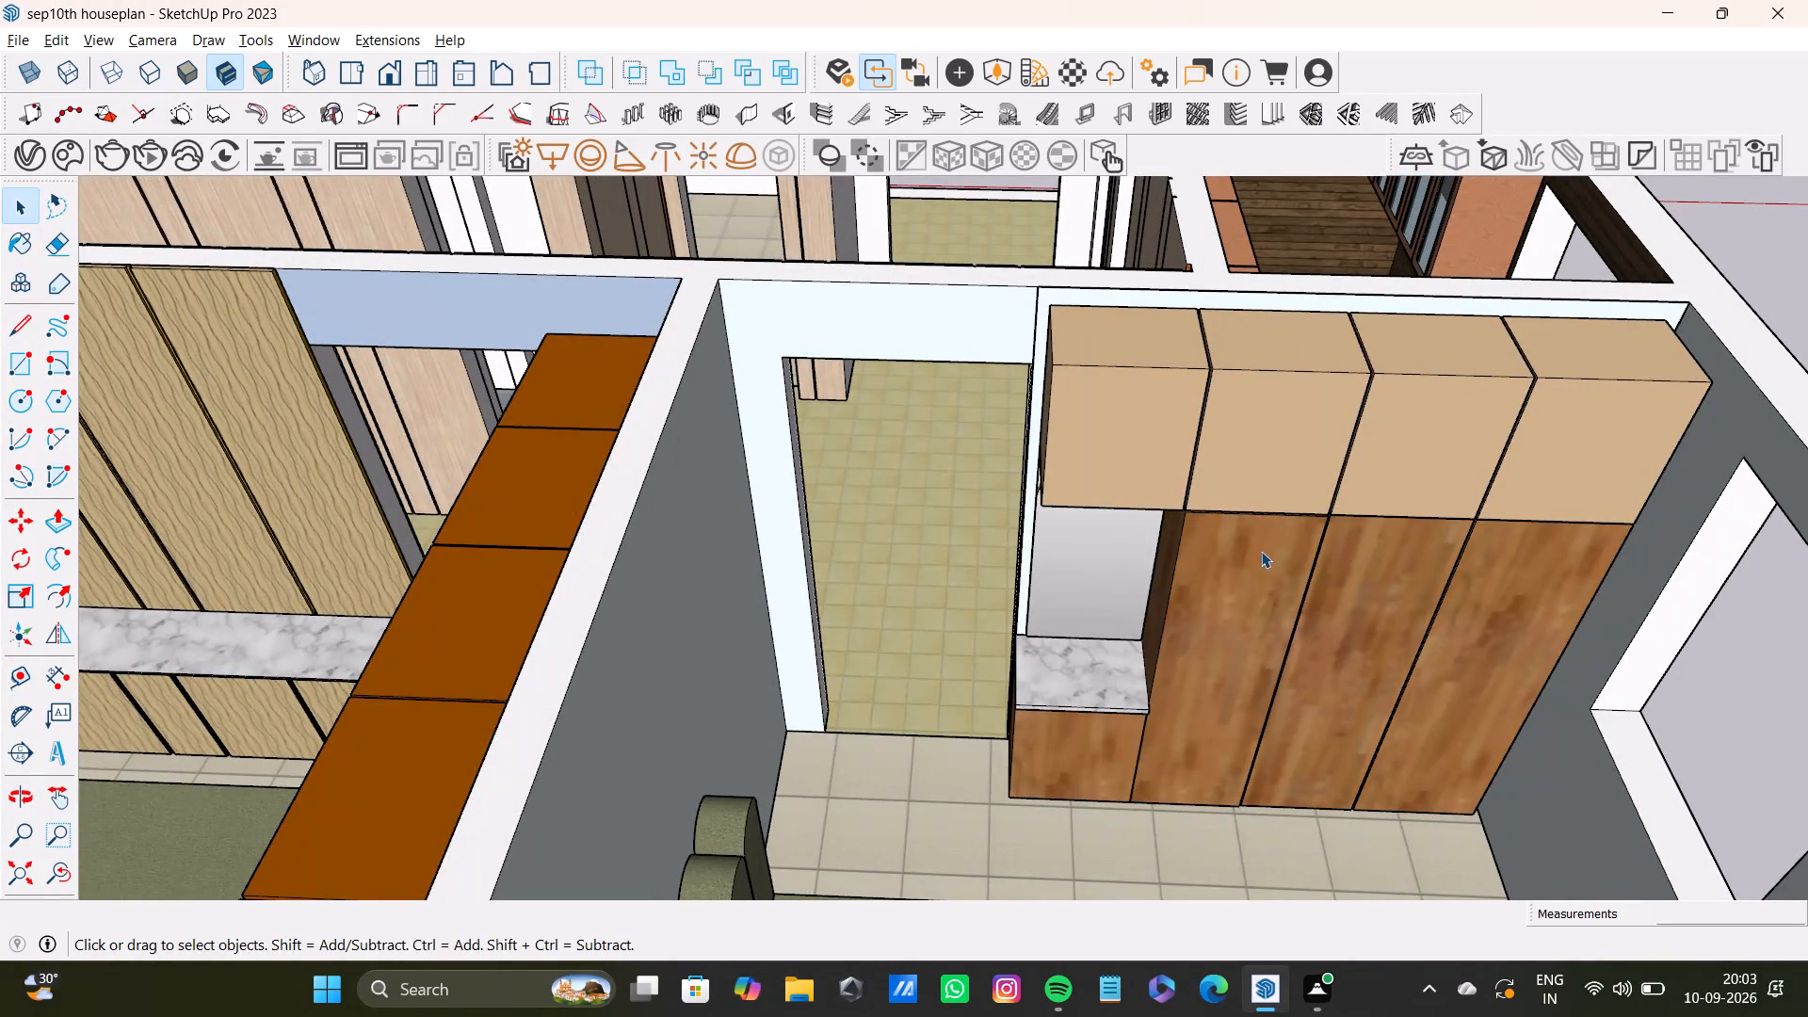
pyautogui.press('super+Print')
# Examine the kitchen's cabinets, marble counter and glass-fronted wall units from above.
pyautogui.scroll(-4, 1209, 550)
pyautogui.keyDown('shift'); pyautogui.moveTo(1215, 408); pyautogui.dragTo(1139, 674, button='middle'); pyautogui.keyUp('shift')
pyautogui.scroll(4, 1219, 563)
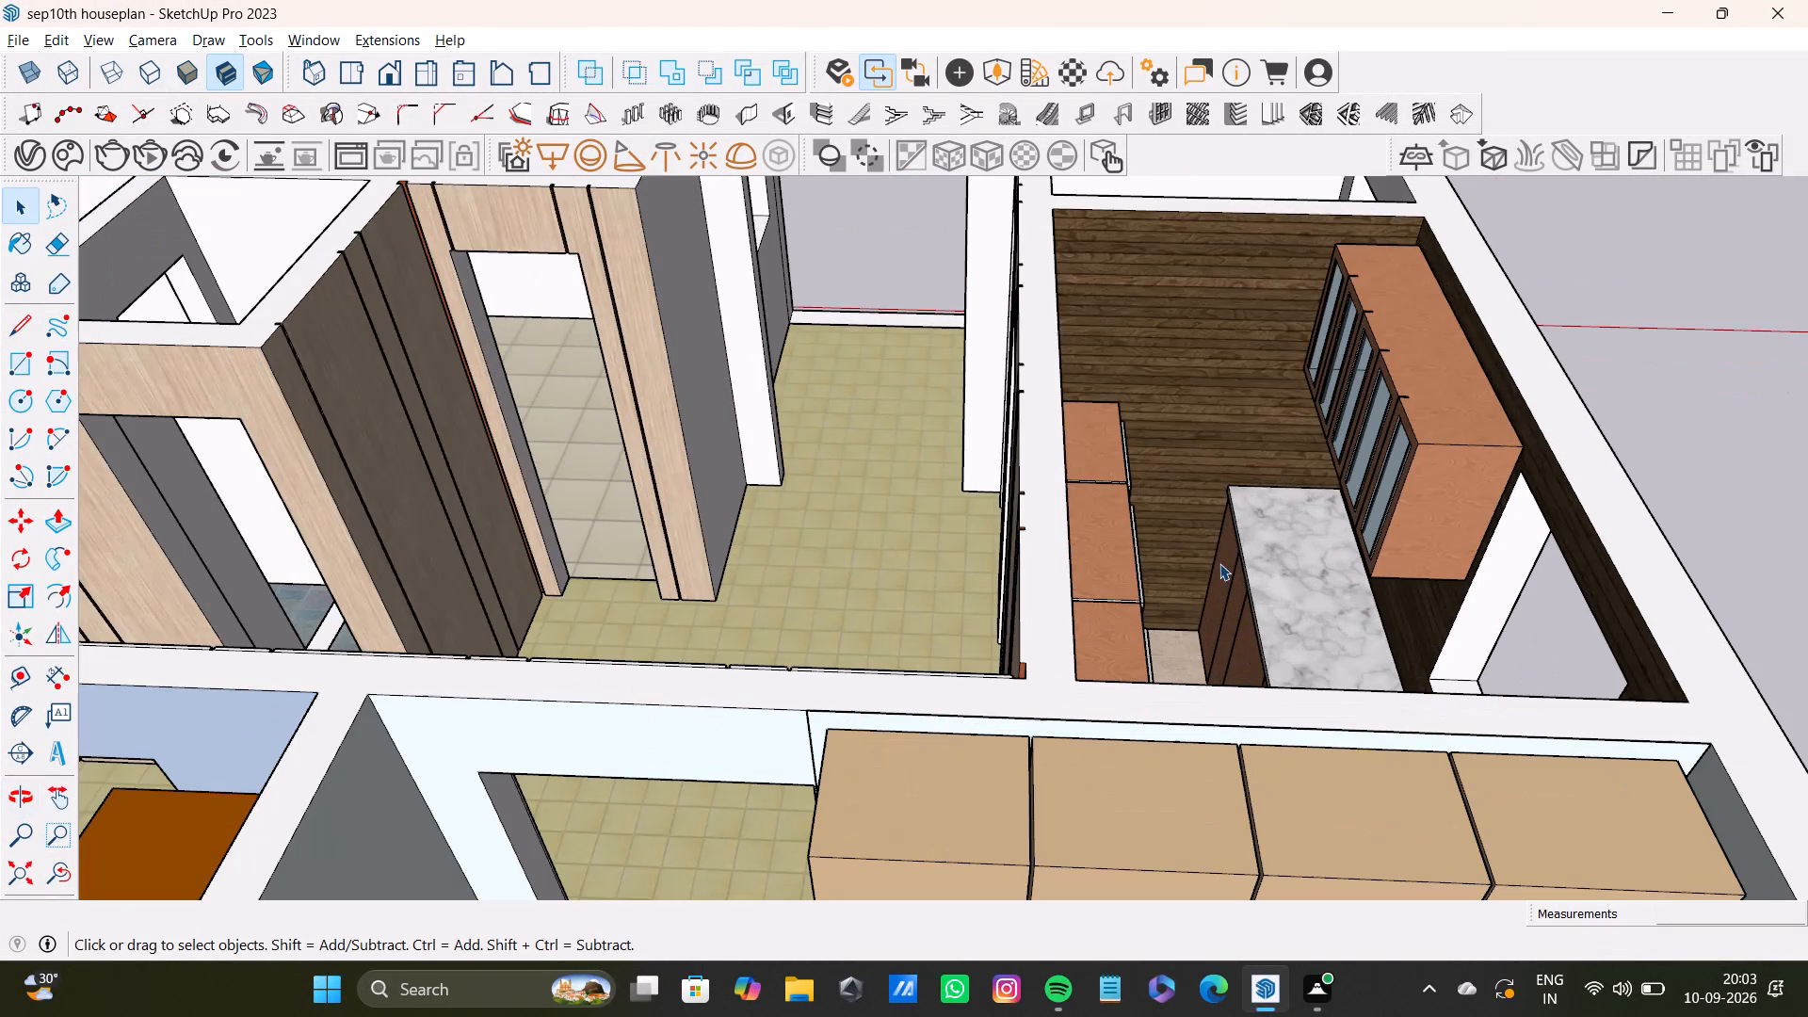
pyautogui.moveTo(1349, 592); pyautogui.dragTo(715, 673, button='middle')
pyautogui.scroll(4, 860, 638)
pyautogui.keyDown('shift'); pyautogui.moveTo(860, 638); pyautogui.dragTo(889, 435, button='middle'); pyautogui.keyUp('shift')
pyautogui.moveTo(889, 435); pyautogui.dragTo(857, 639, button='middle')
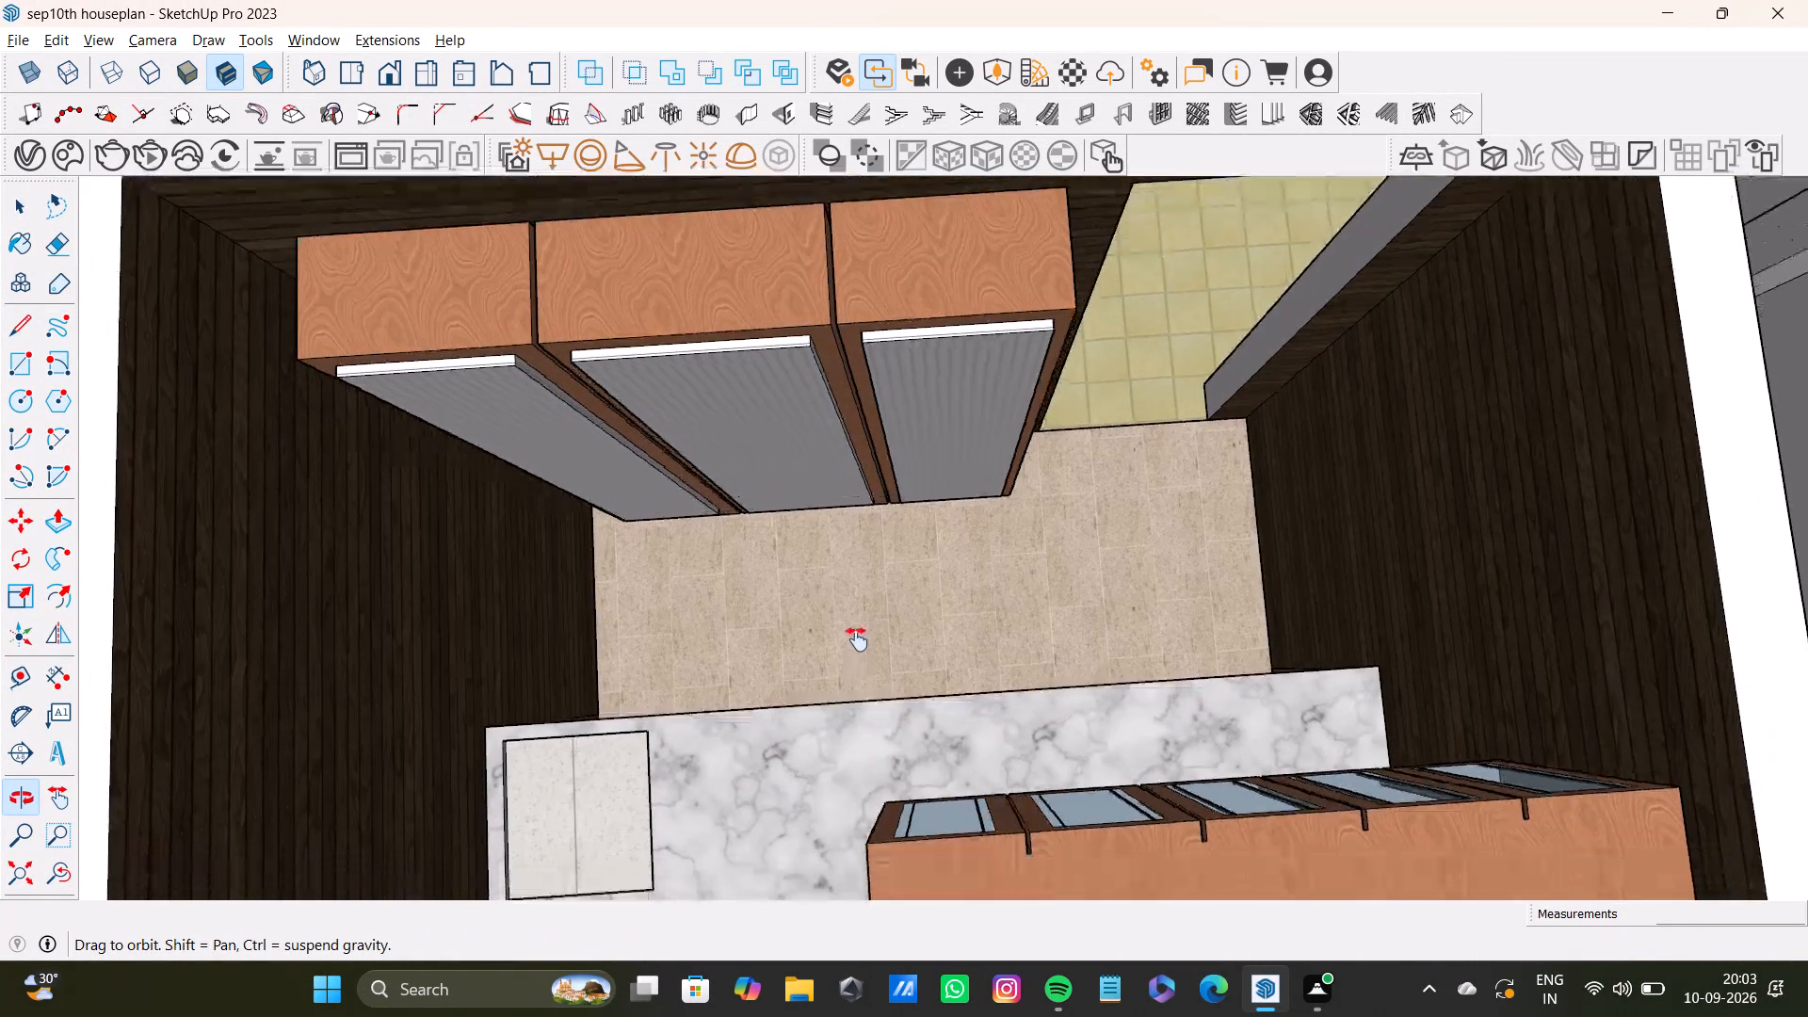
pyautogui.moveTo(857, 639); pyautogui.dragTo(1039, 813, button='middle')
pyautogui.scroll(-8, 1036, 659)
# Frame the blue bedroom's wavy wood panel wall with its marble-topped ledge and save a screenshot of it.
pyautogui.keyDown('shift'); pyautogui.moveTo(895, 398); pyautogui.dragTo(932, 834, button='middle'); pyautogui.keyUp('shift')
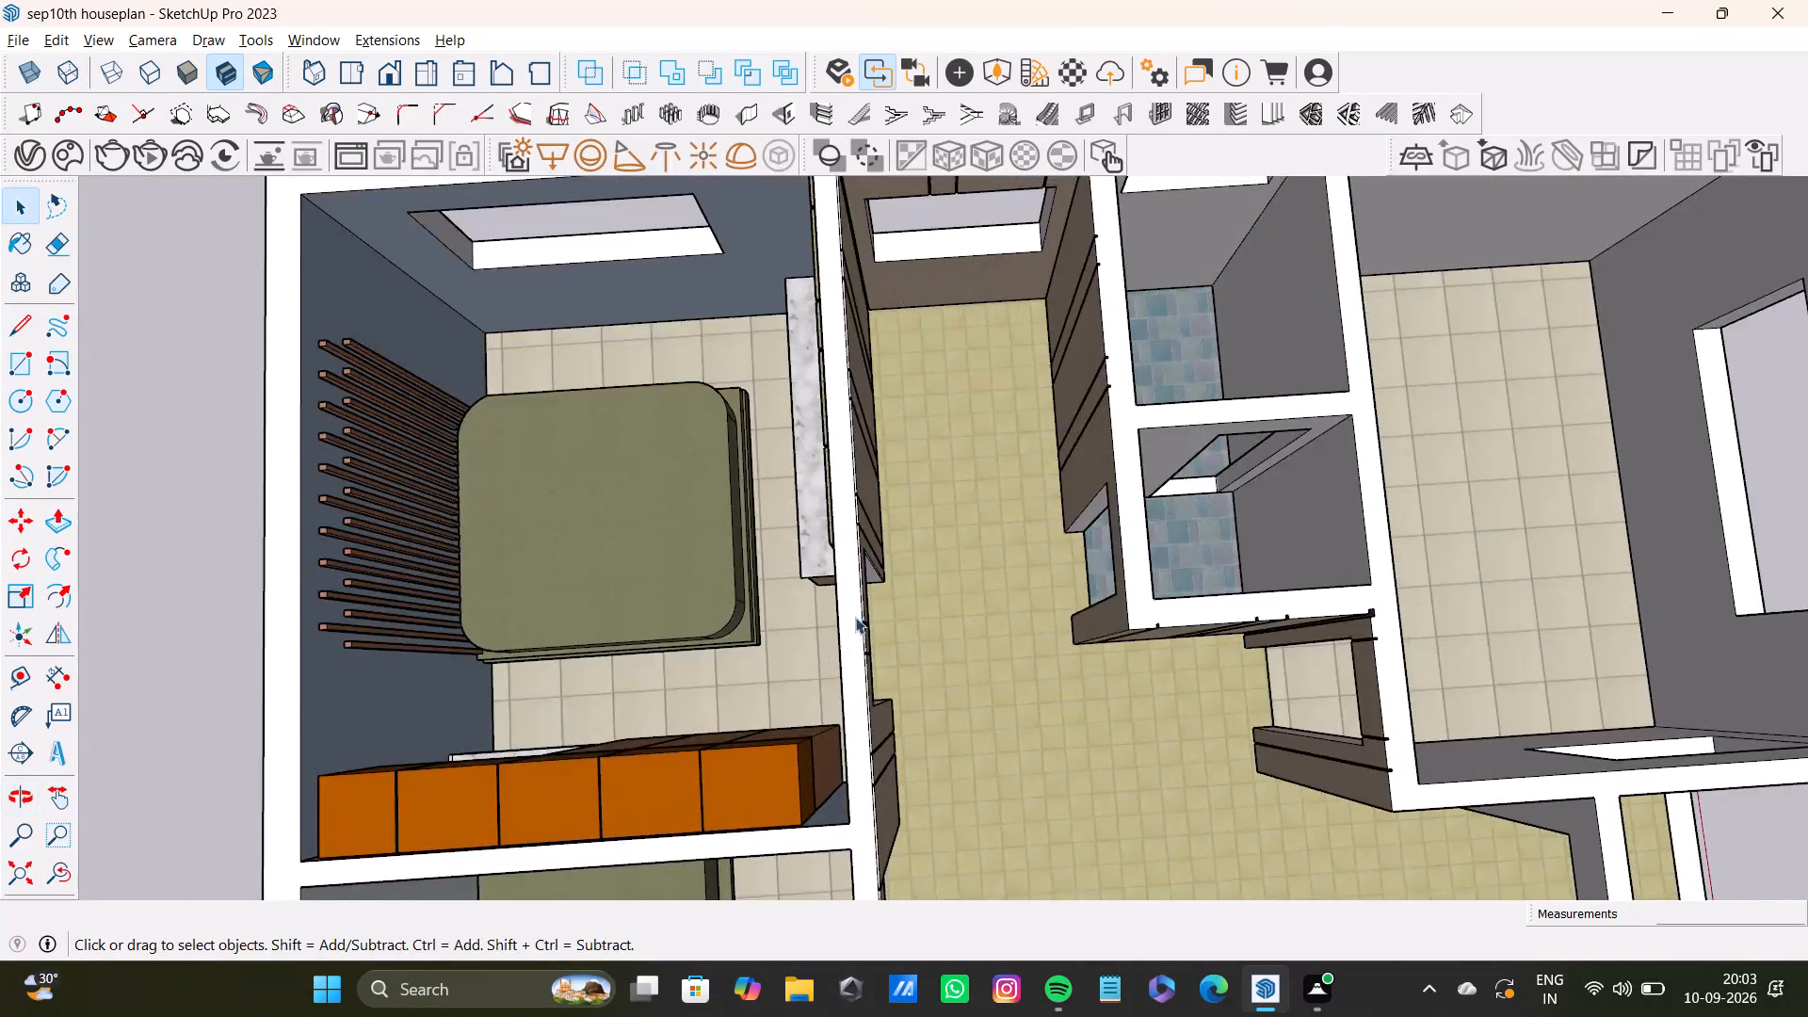
pyautogui.scroll(-4, 855, 617)
pyautogui.moveTo(782, 595); pyautogui.dragTo(1162, 690, button='middle')
pyautogui.scroll(3, 1193, 673)
pyautogui.moveTo(1228, 668); pyautogui.dragTo(1512, 475, button='middle')
pyautogui.scroll(5, 1196, 455)
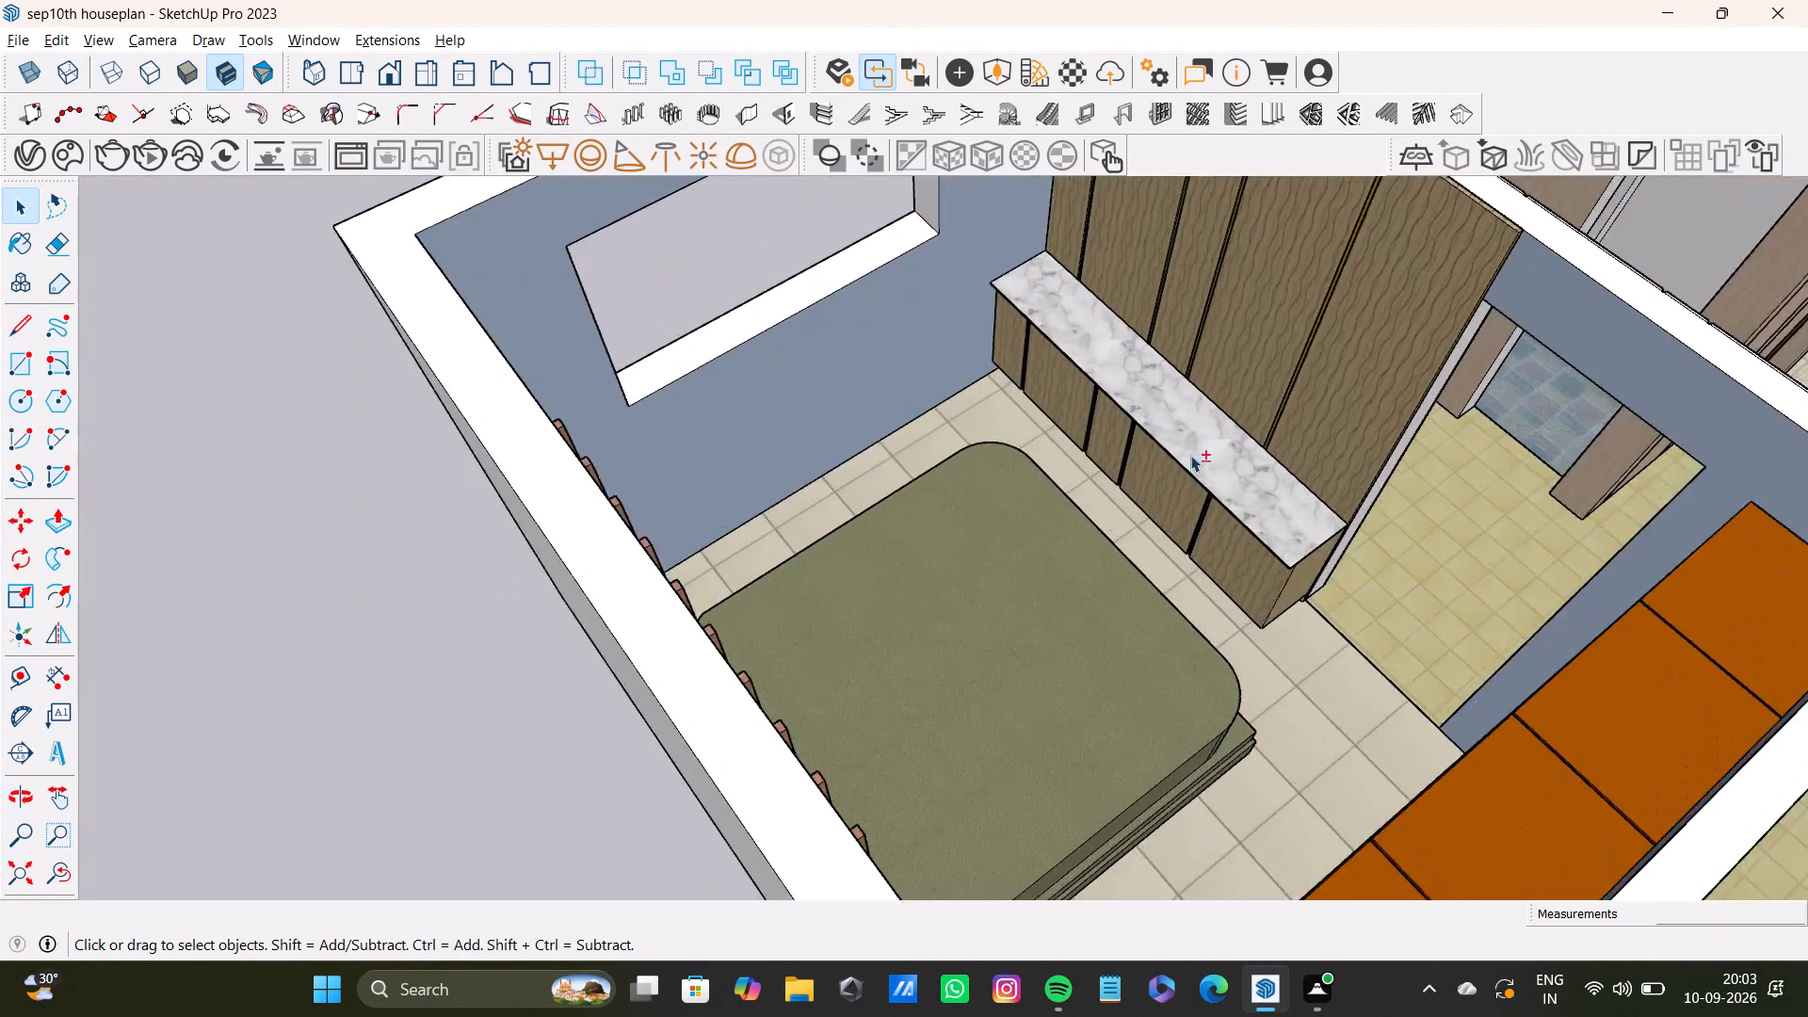
pyautogui.keyDown('shift'); pyautogui.moveTo(1190, 455); pyautogui.dragTo(1179, 458, button='middle'); pyautogui.keyUp('shift')
pyautogui.keyDown('shift'); pyautogui.scroll(-1, 1165, 462); pyautogui.keyUp('shift')
pyautogui.keyDown('shift'); pyautogui.moveTo(1154, 473); pyautogui.dragTo(1017, 735, button='middle'); pyautogui.keyUp('shift')
pyautogui.moveTo(1036, 735); pyautogui.dragTo(1202, 665, button='middle')
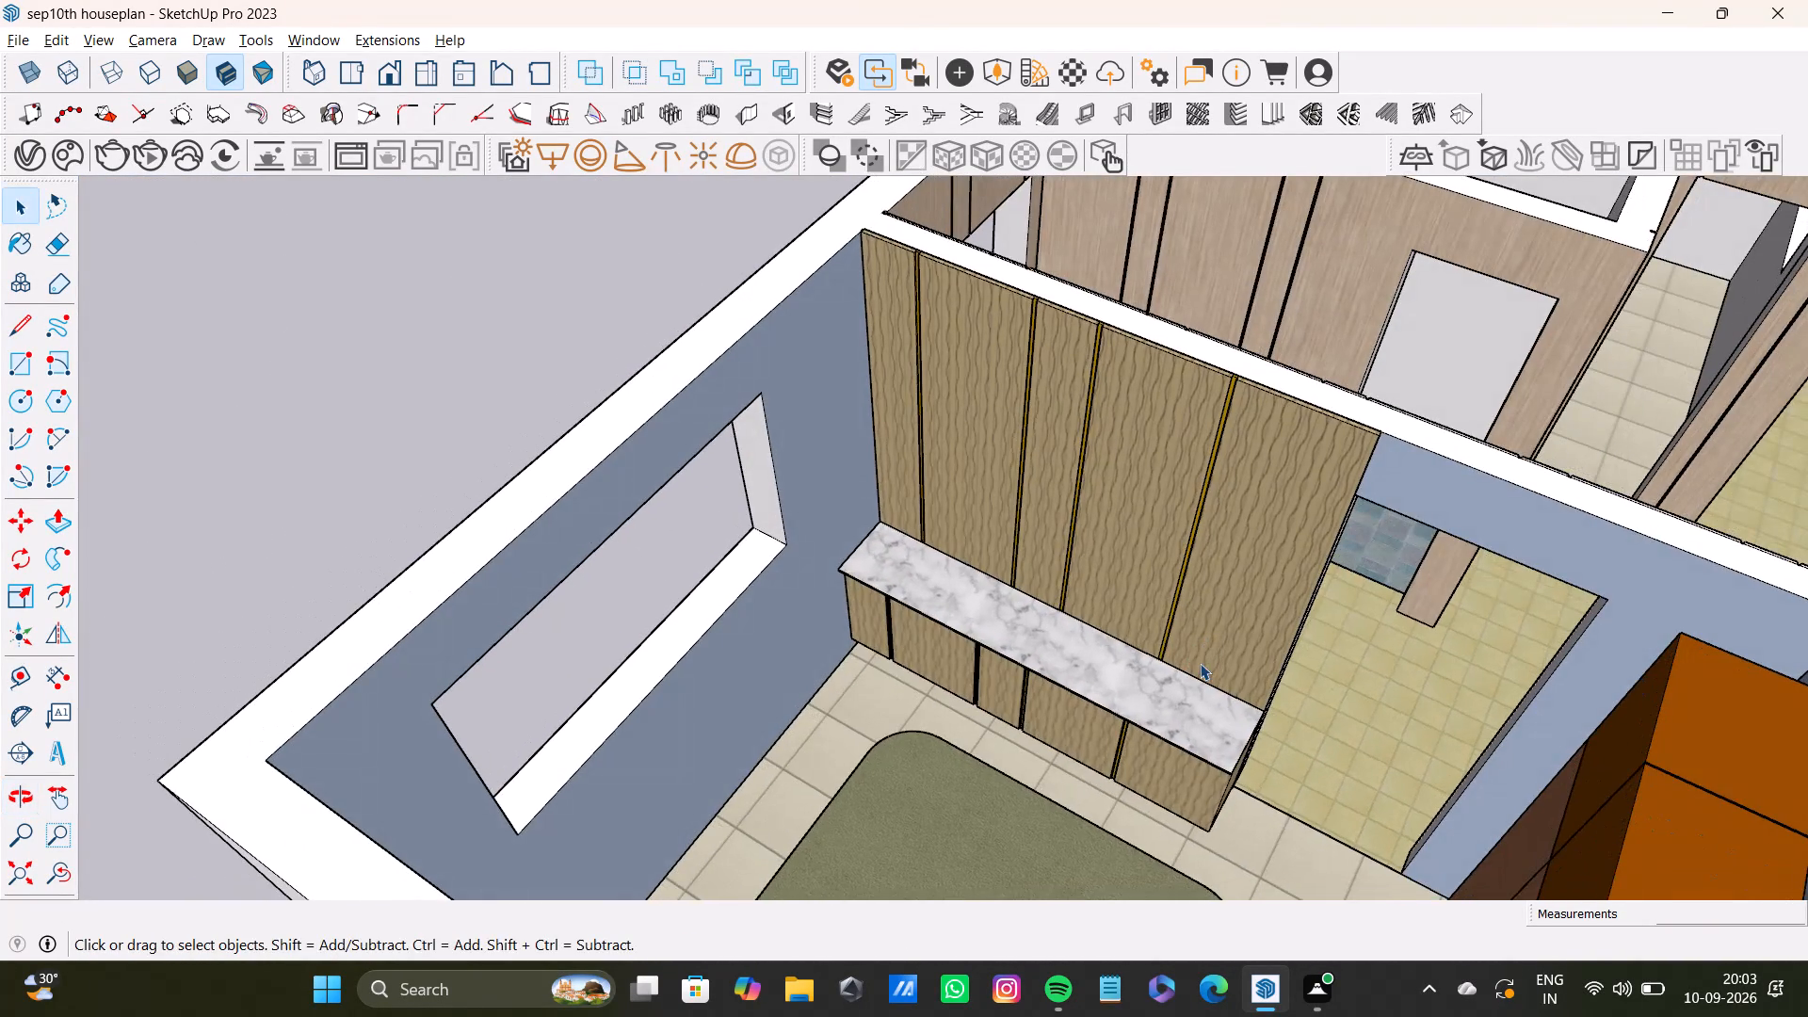
pyautogui.press('super+Print')
# Switch to the standard Top view and fit the whole house floor plan in it.
pyautogui.scroll(-14, 1174, 565)
pyautogui.keyDown('shift'); pyautogui.moveTo(1382, 556); pyautogui.dragTo(640, 604, button='middle'); pyautogui.keyUp('shift')
pyautogui.scroll(5, 978, 537)
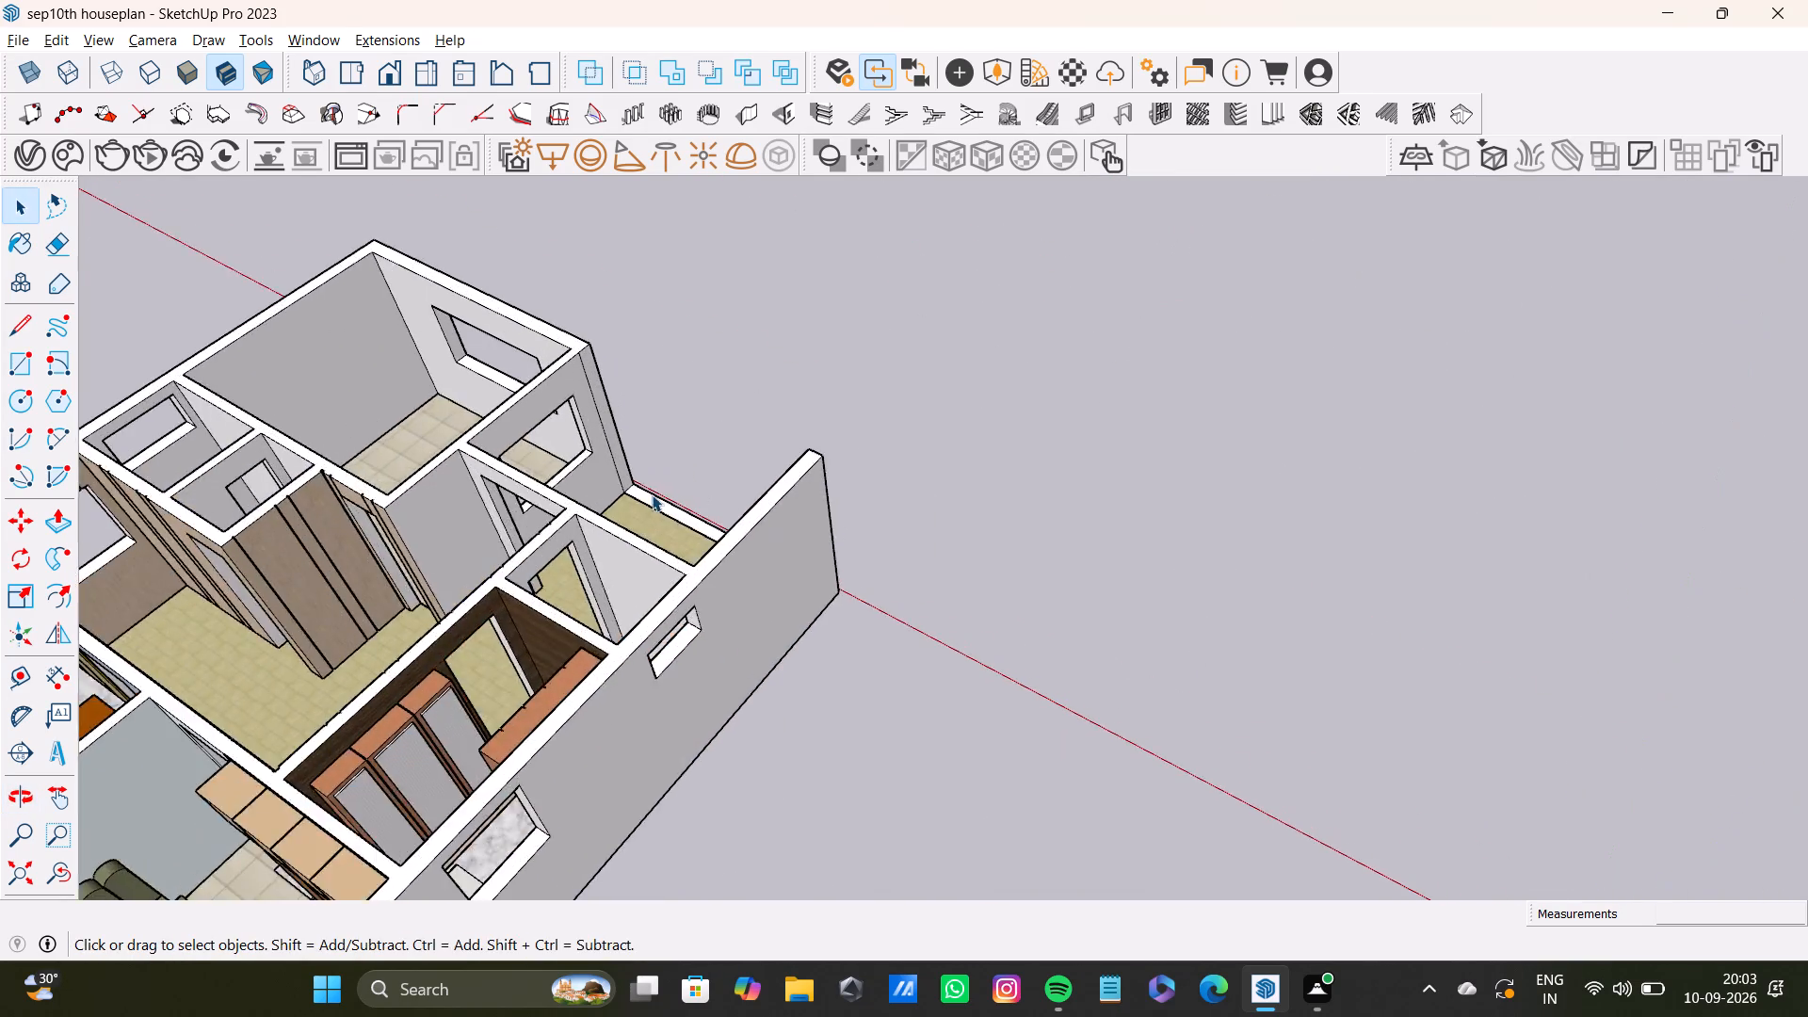
pyautogui.scroll(2, 652, 494)
pyautogui.keyDown('shift'); pyautogui.moveTo(638, 493); pyautogui.dragTo(1044, 476, button='middle'); pyautogui.keyUp('shift')
pyautogui.moveTo(1070, 478); pyautogui.dragTo(0, 553, button='middle')
pyautogui.scroll(-4, 256, 396)
pyautogui.keyDown('shift'); pyautogui.moveTo(508, 425); pyautogui.dragTo(548, 577, button='middle'); pyautogui.keyUp('shift')
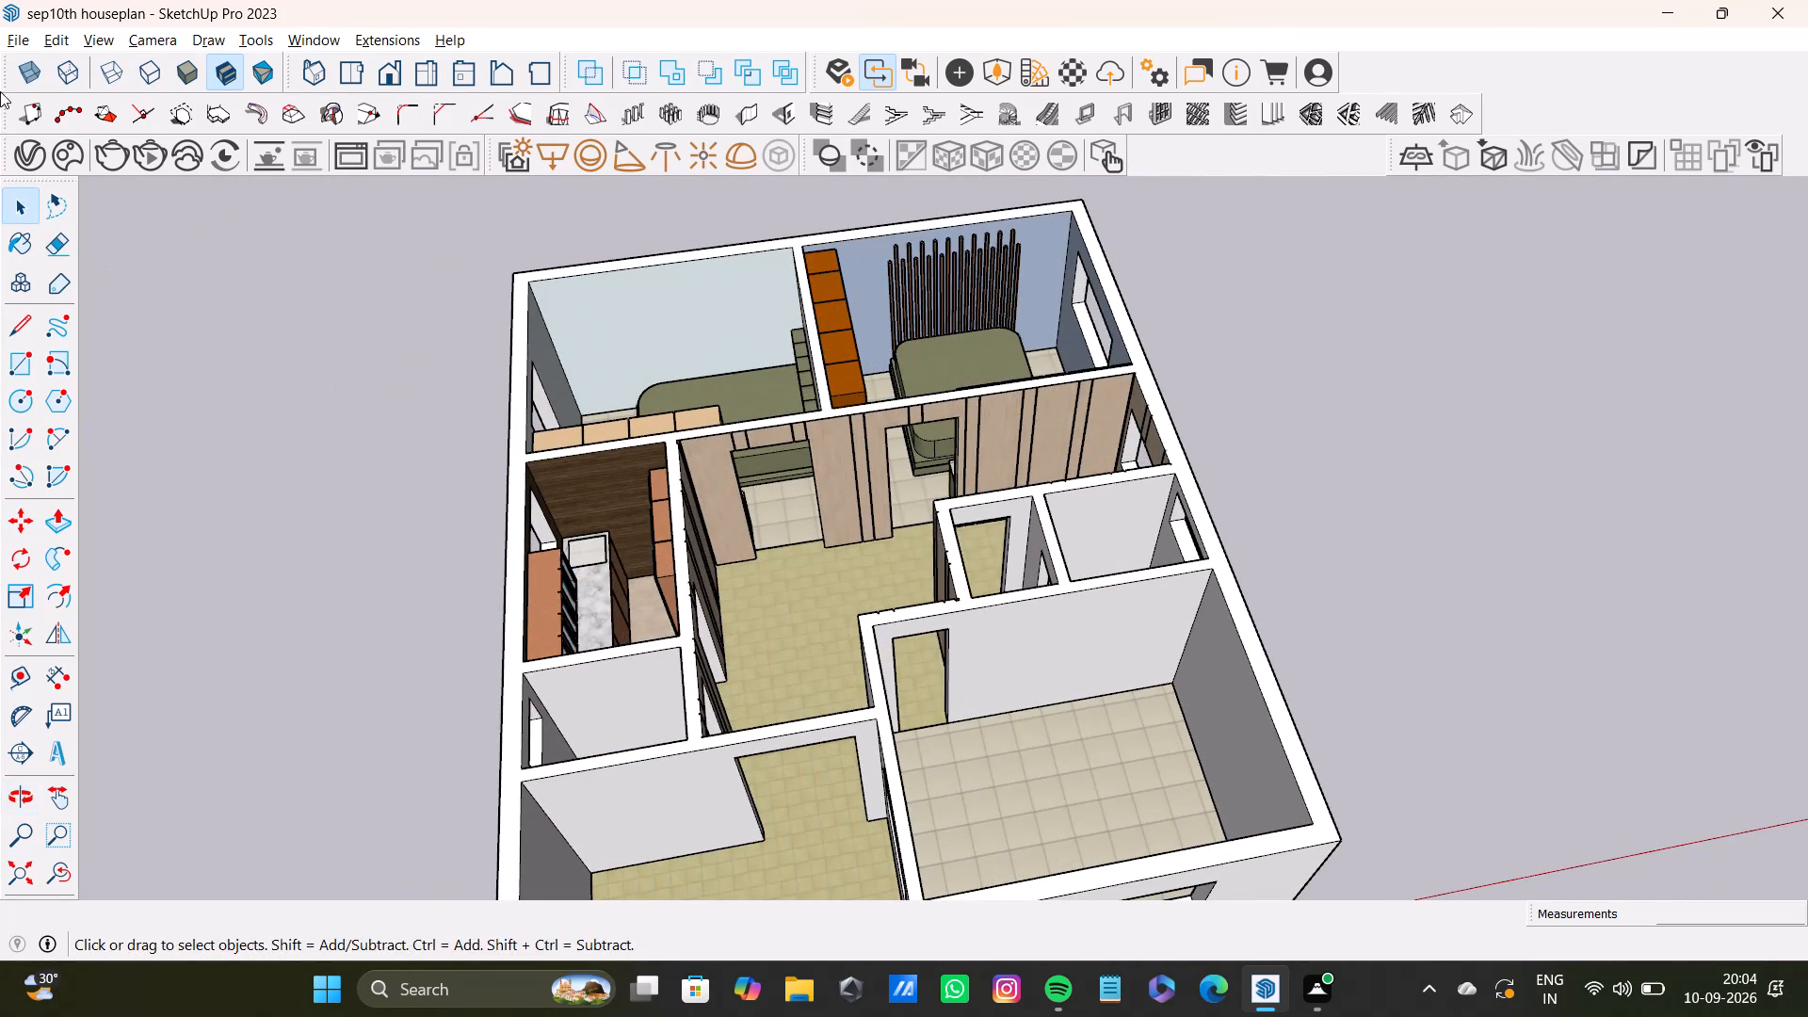
pyautogui.click(359, 73)
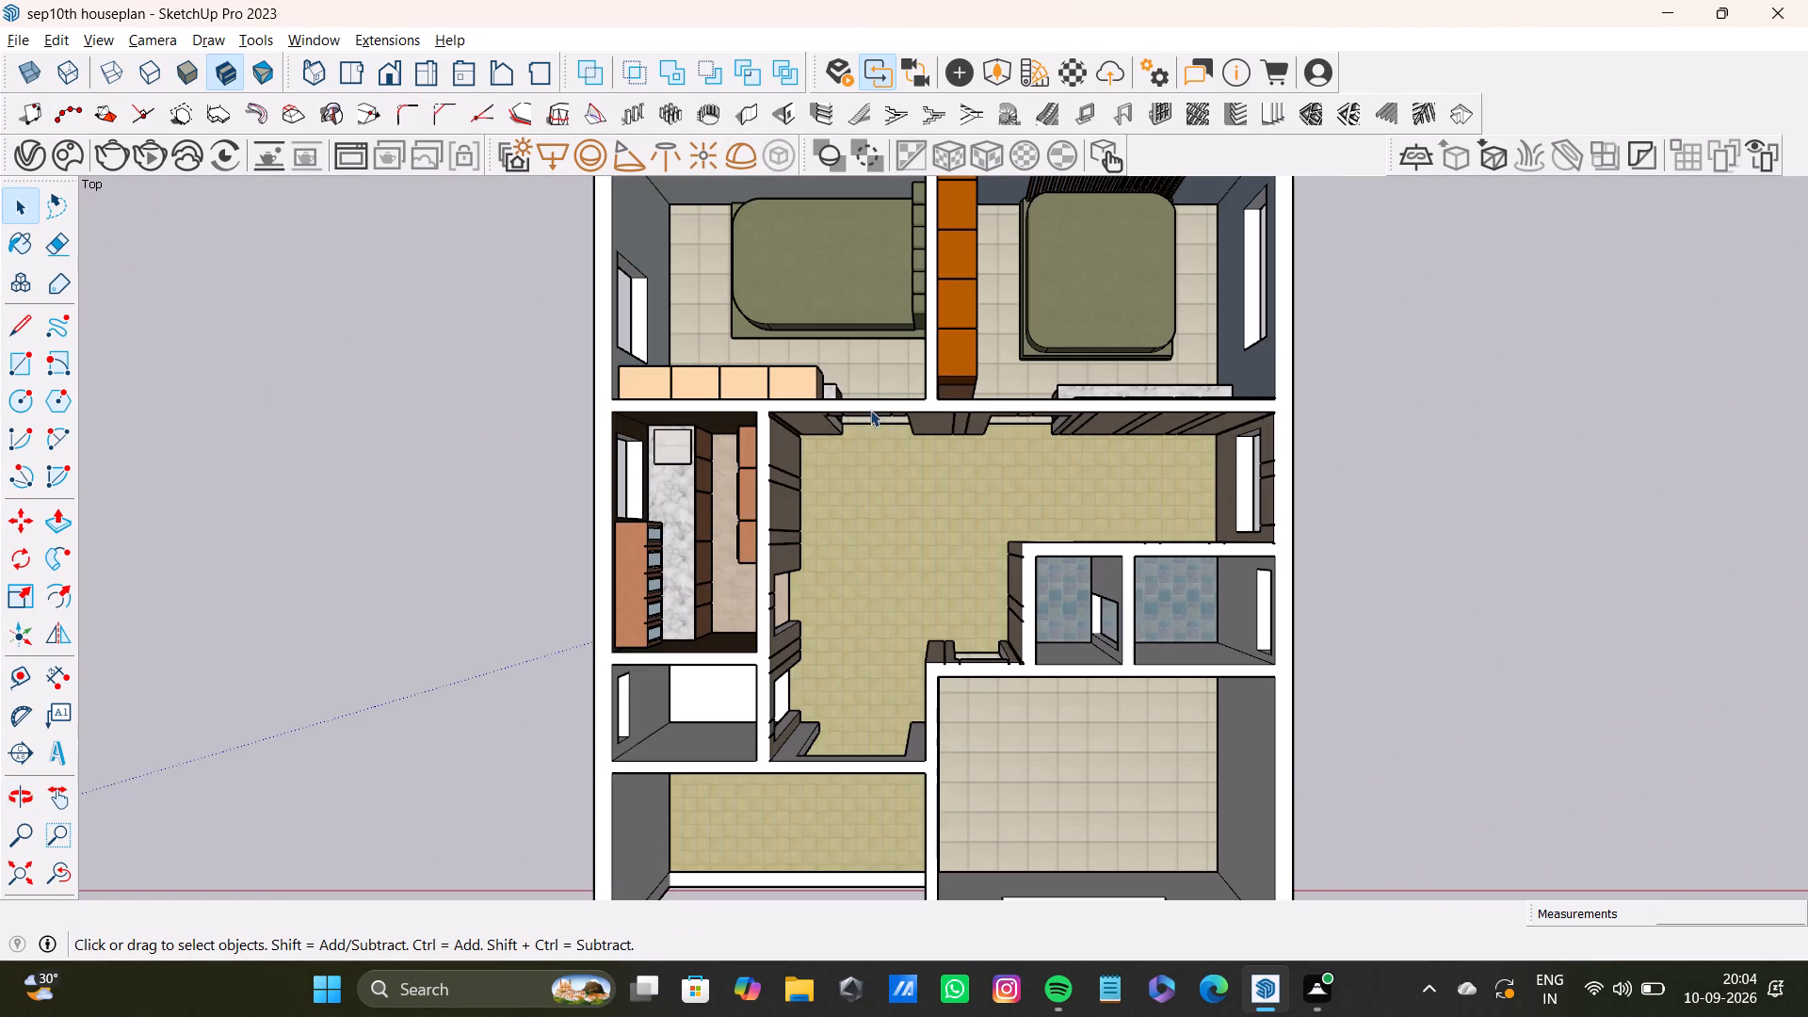
pyautogui.scroll(-4, 870, 410)
pyautogui.keyDown('shift'); pyautogui.moveTo(880, 412); pyautogui.dragTo(869, 466, button='middle'); pyautogui.keyUp('shift')
pyautogui.scroll(2, 869, 466)
pyautogui.scroll(-1, 869, 466)
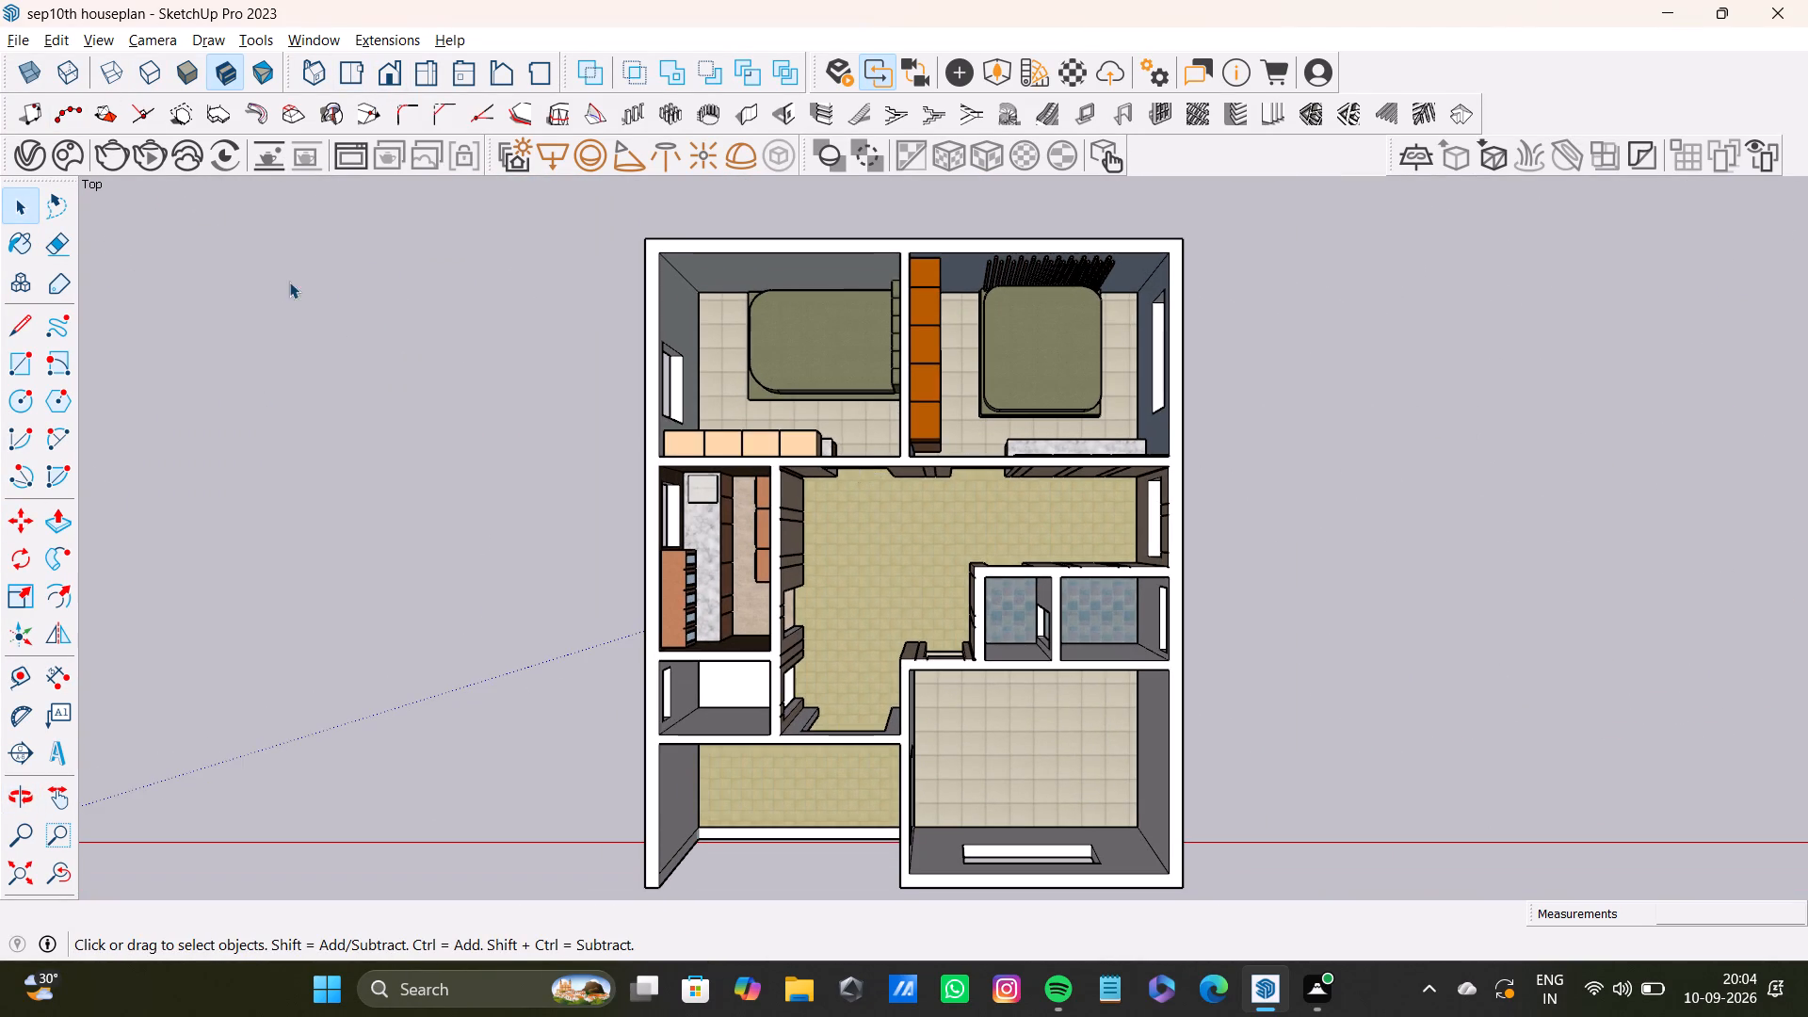
# Print the top-view floor plan to a PDF named "sep10 2026" in the STEV folder.
pyautogui.click(16, 42)
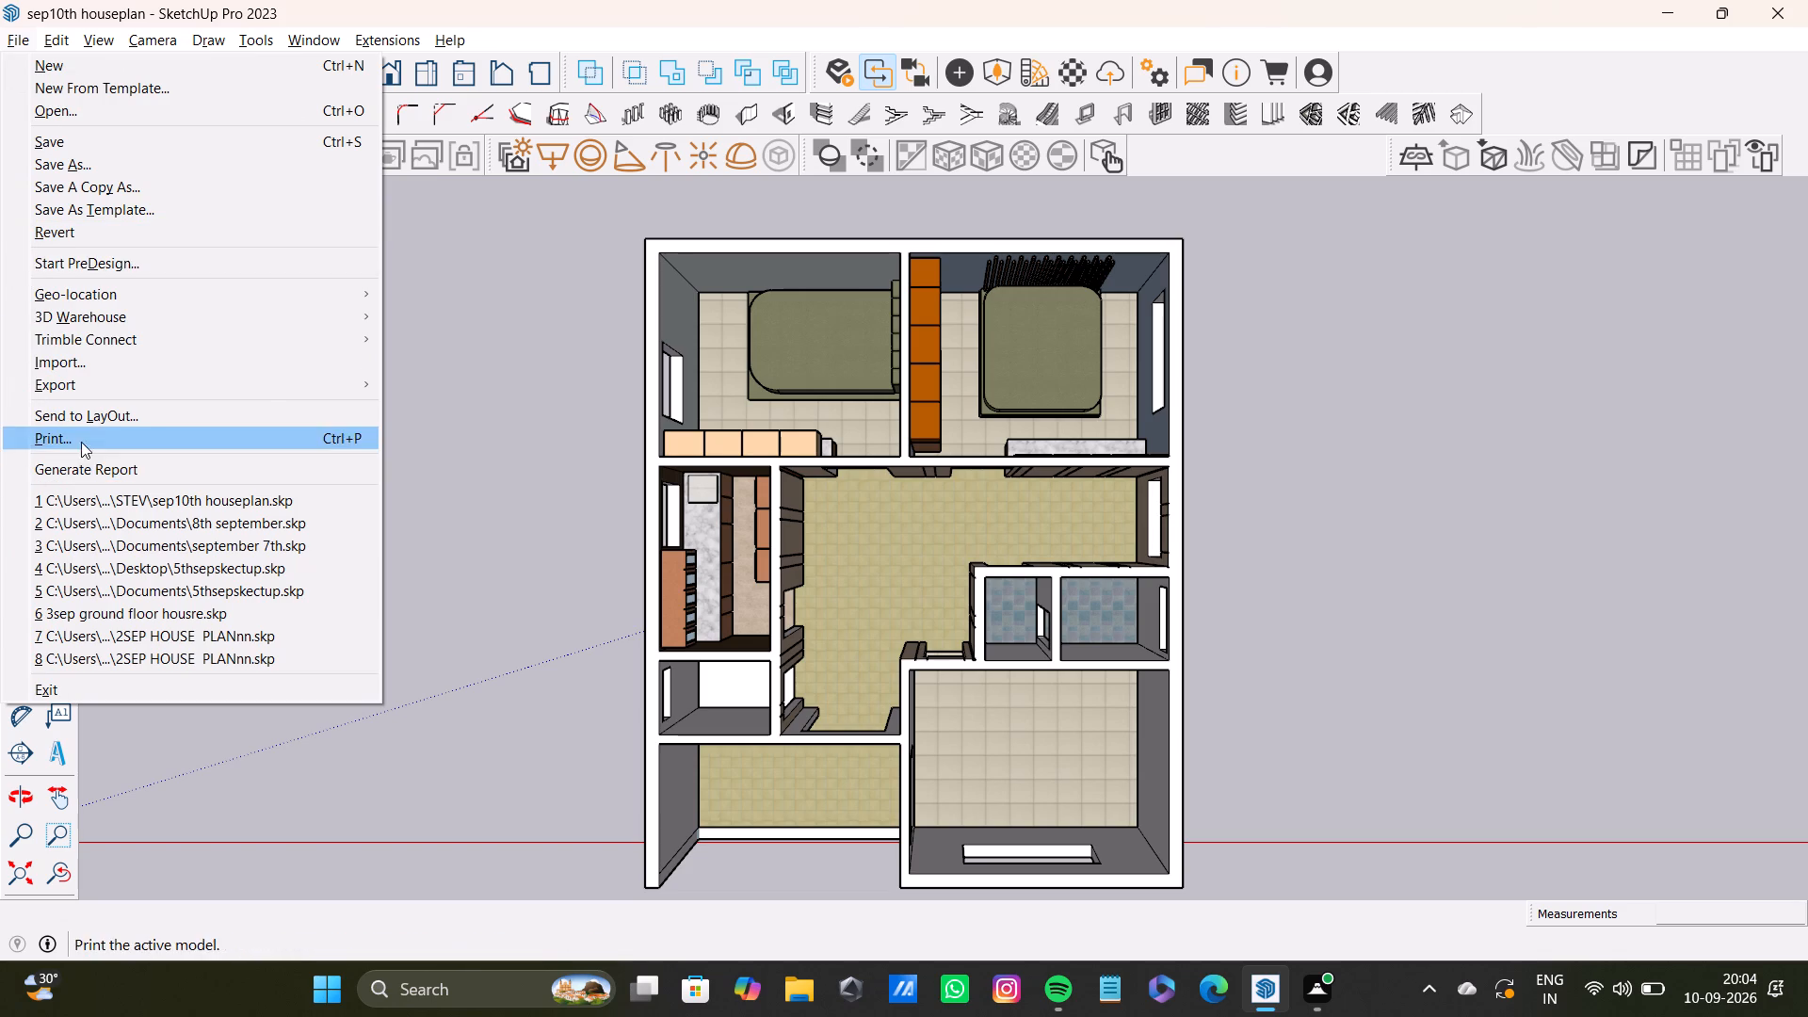
pyautogui.click(89, 440)
pyautogui.click(944, 632)
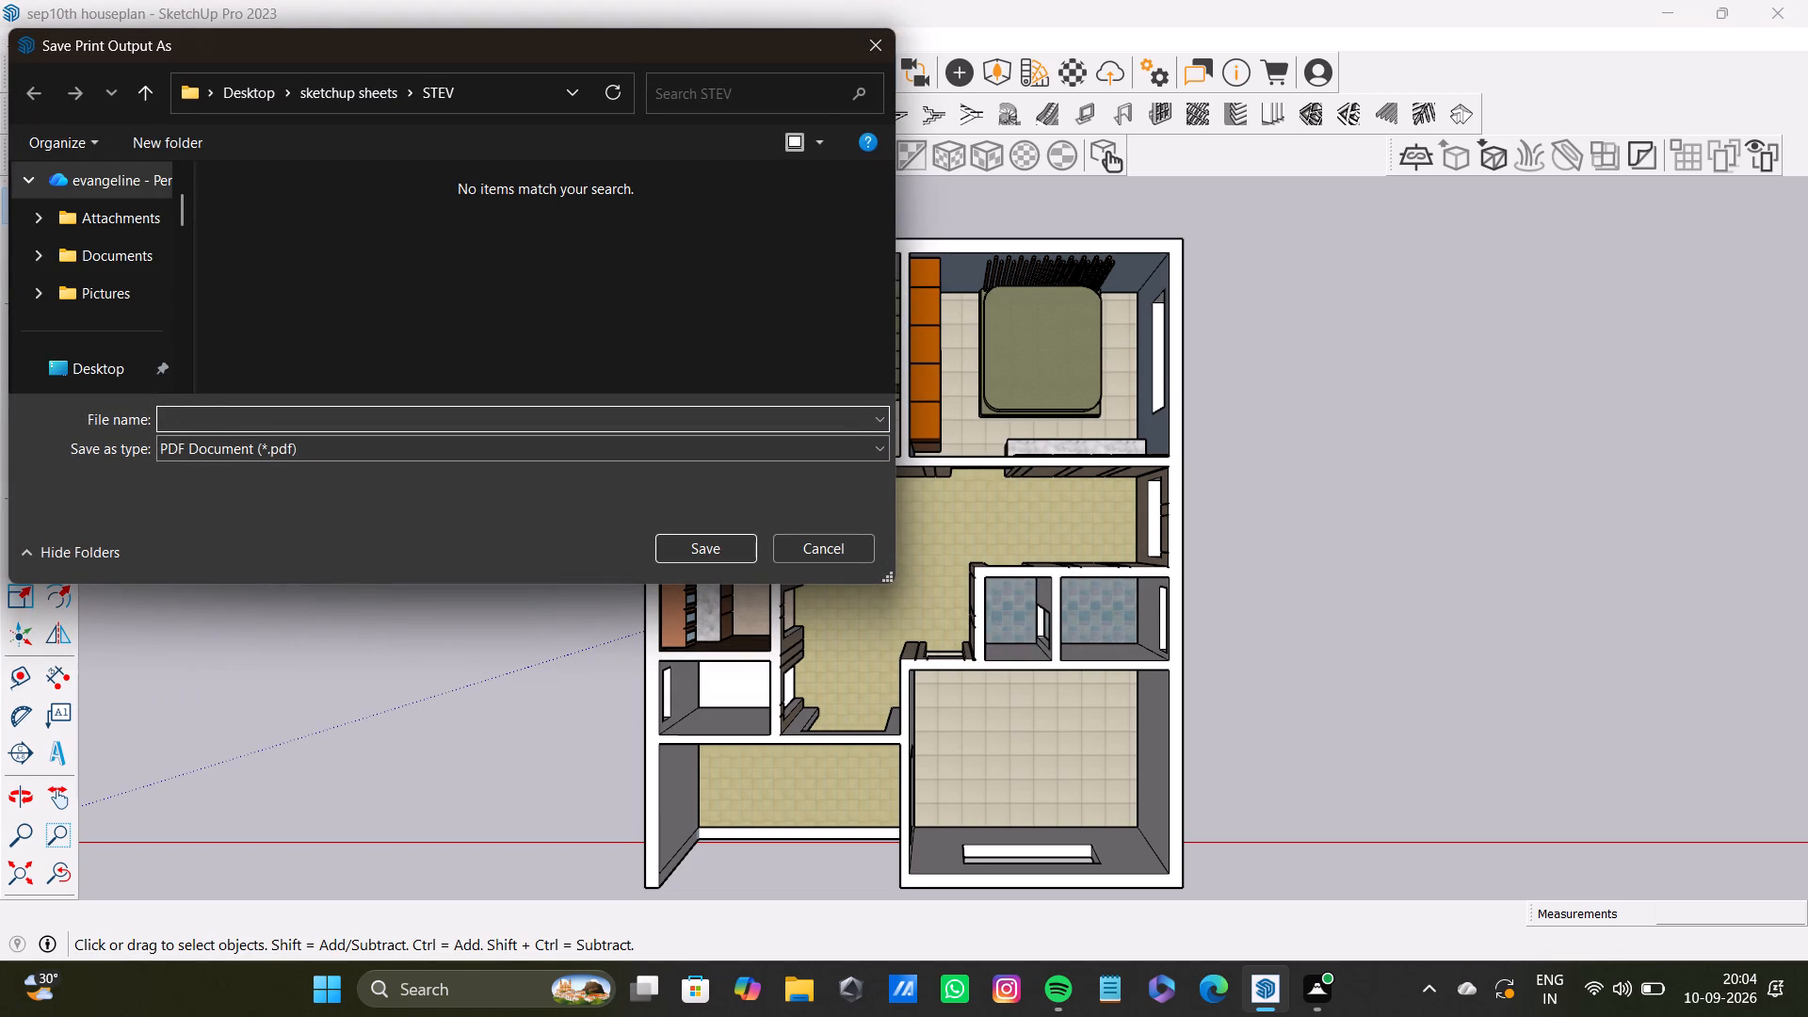
pyautogui.write('sep10')
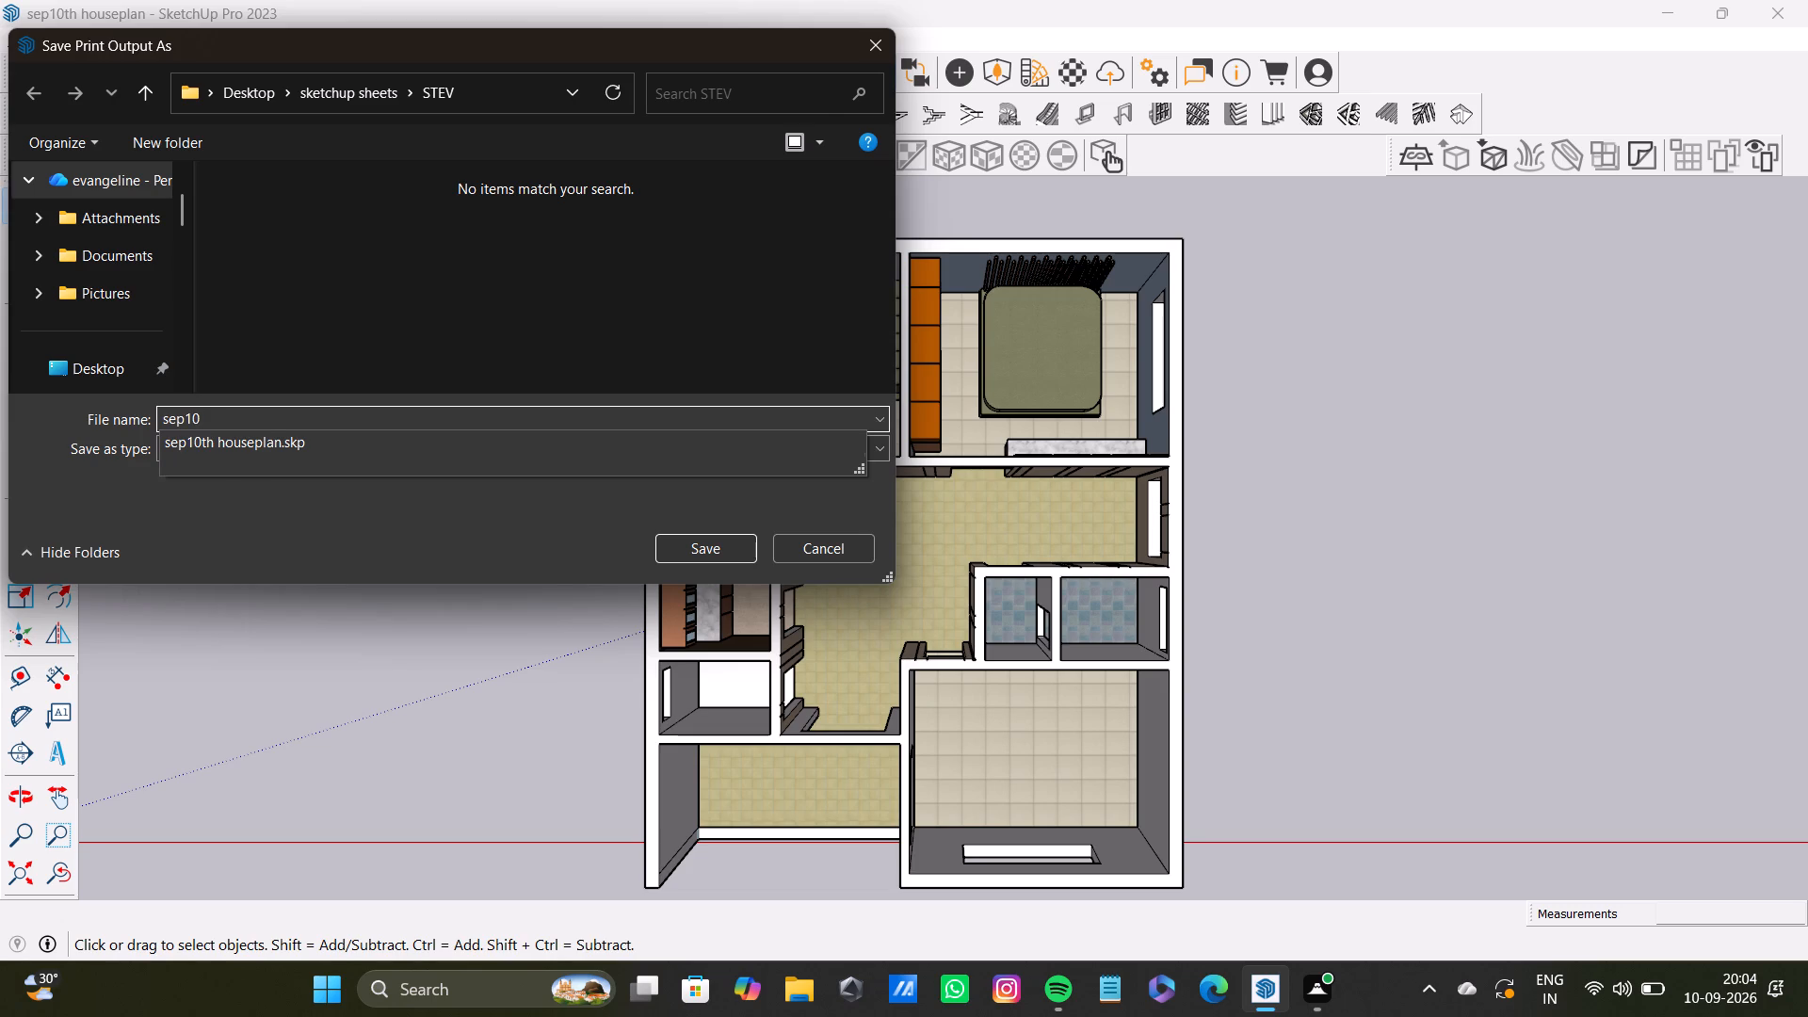
pyautogui.press('space')
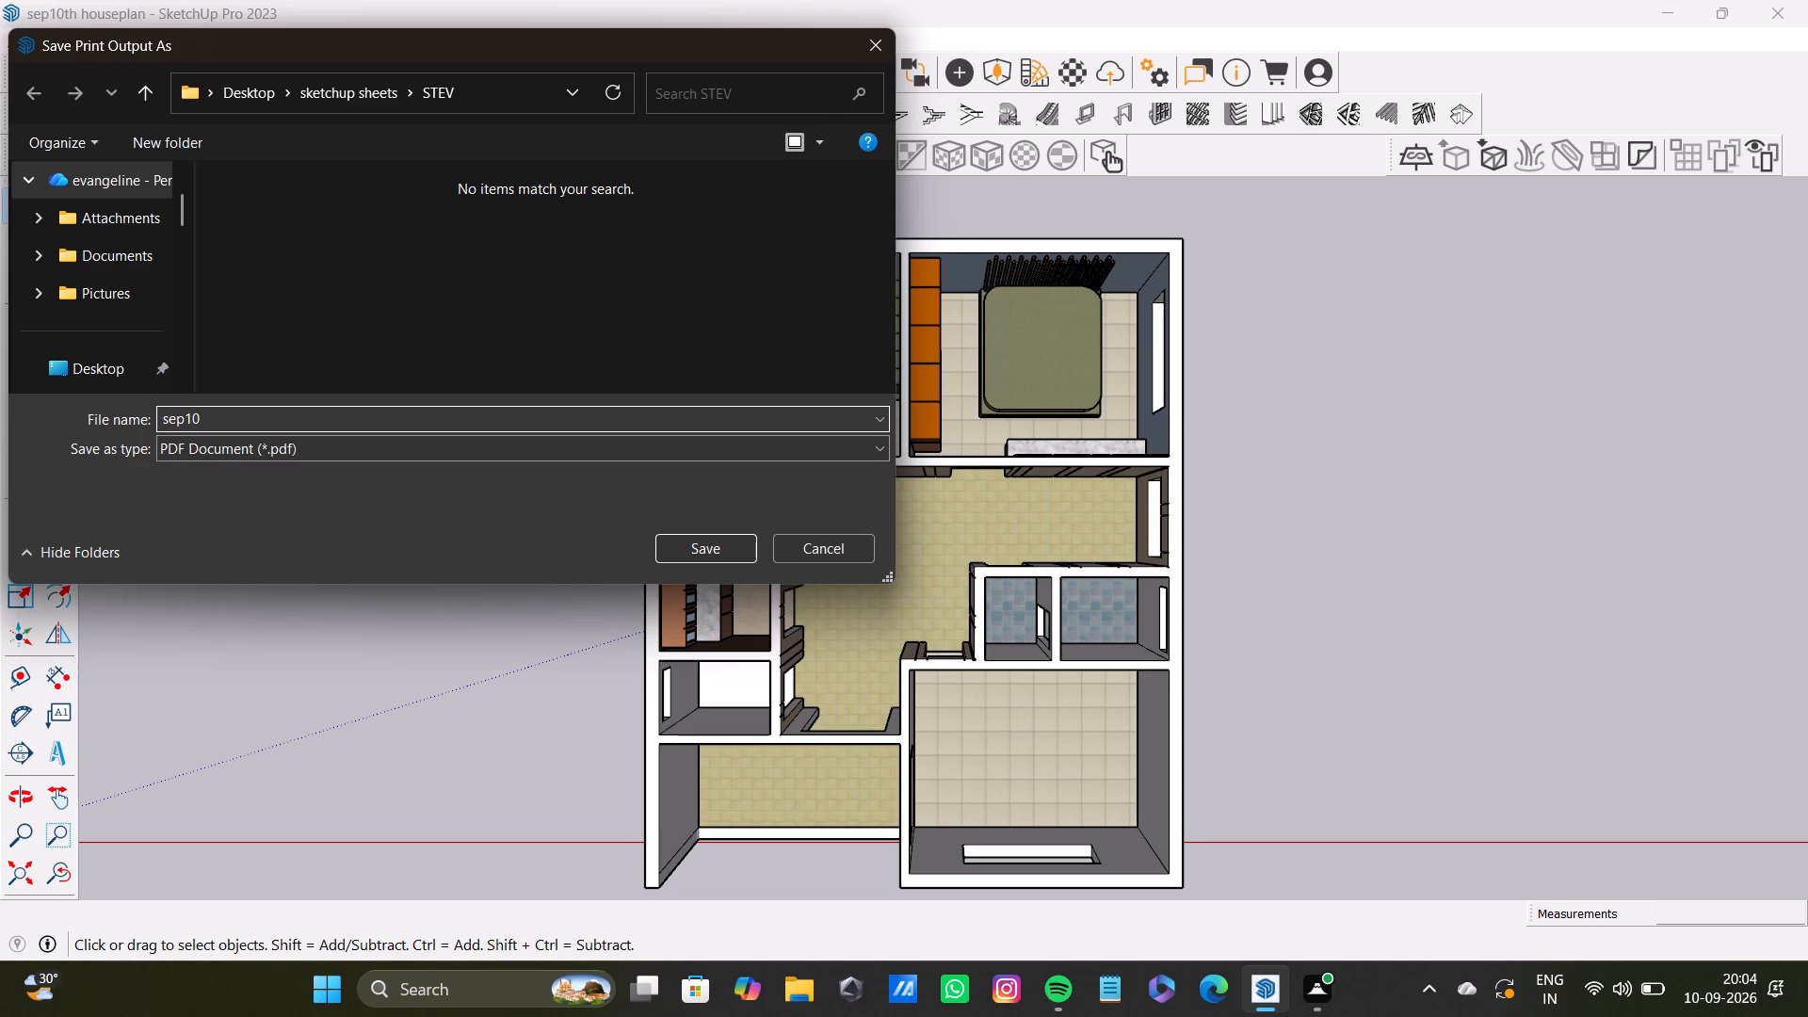
pyautogui.write('202')
pyautogui.press('6')
pyautogui.press('Return')
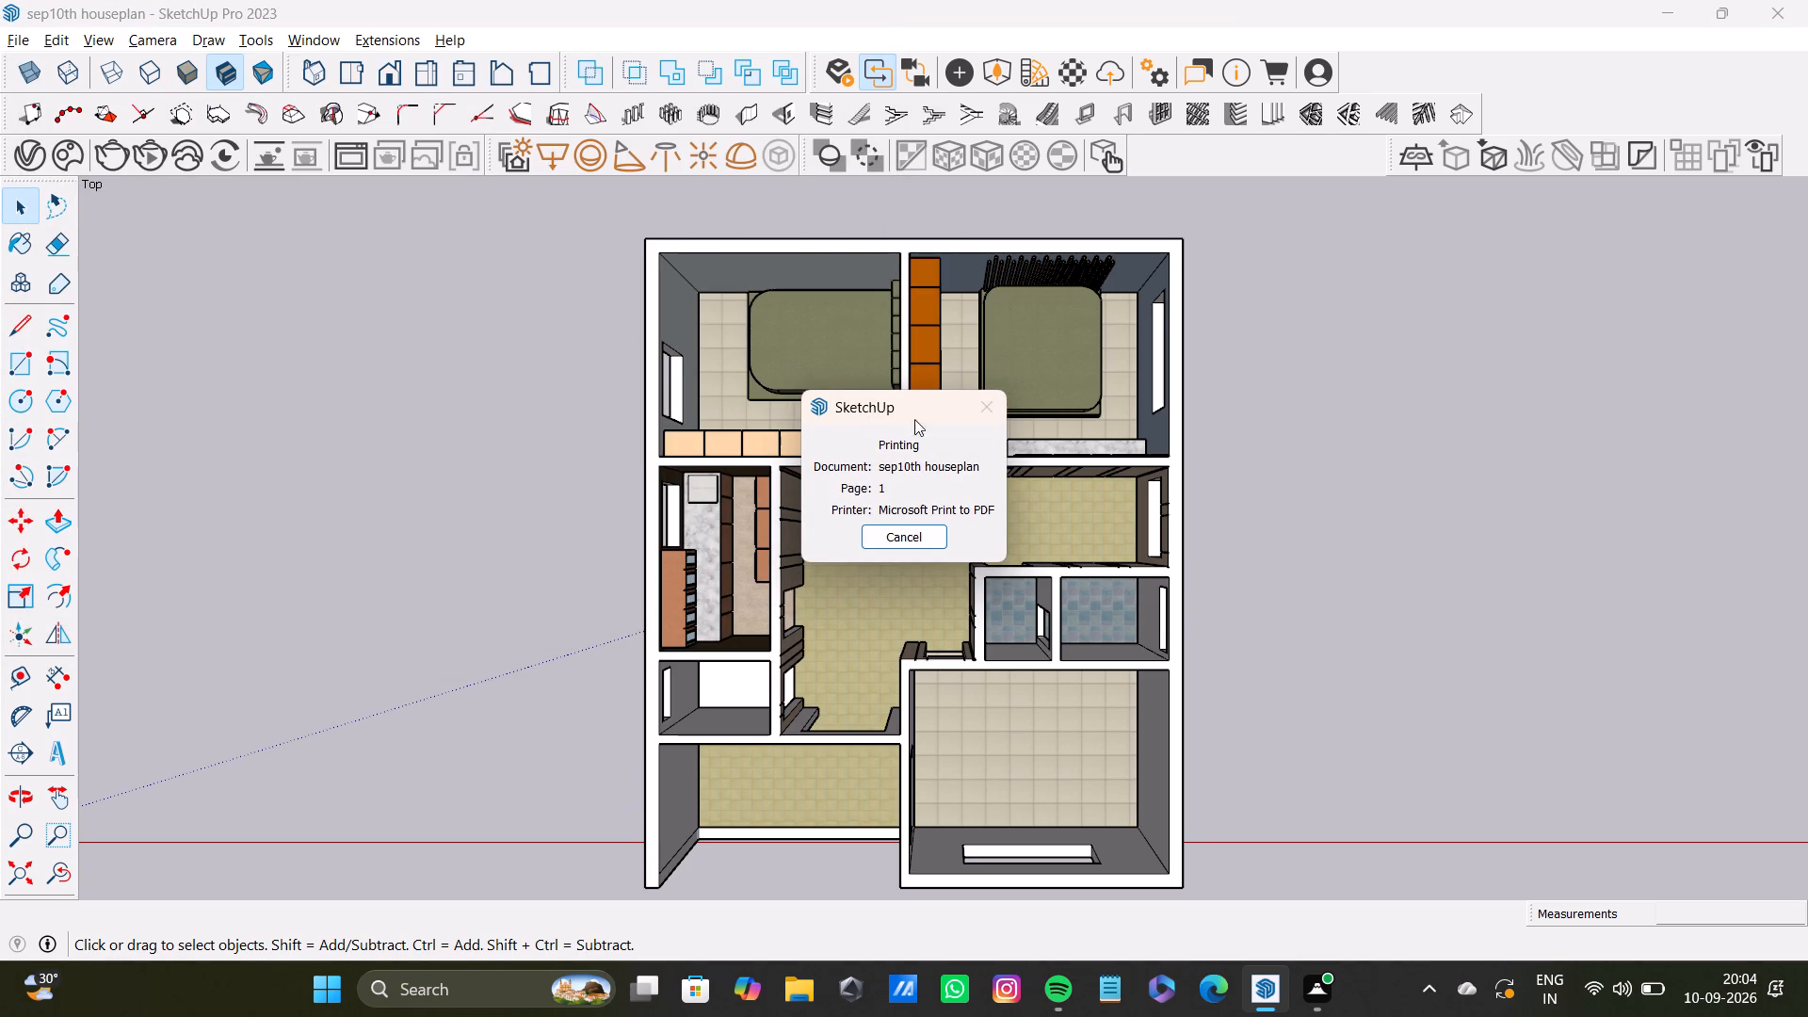
pyautogui.click(984, 409)
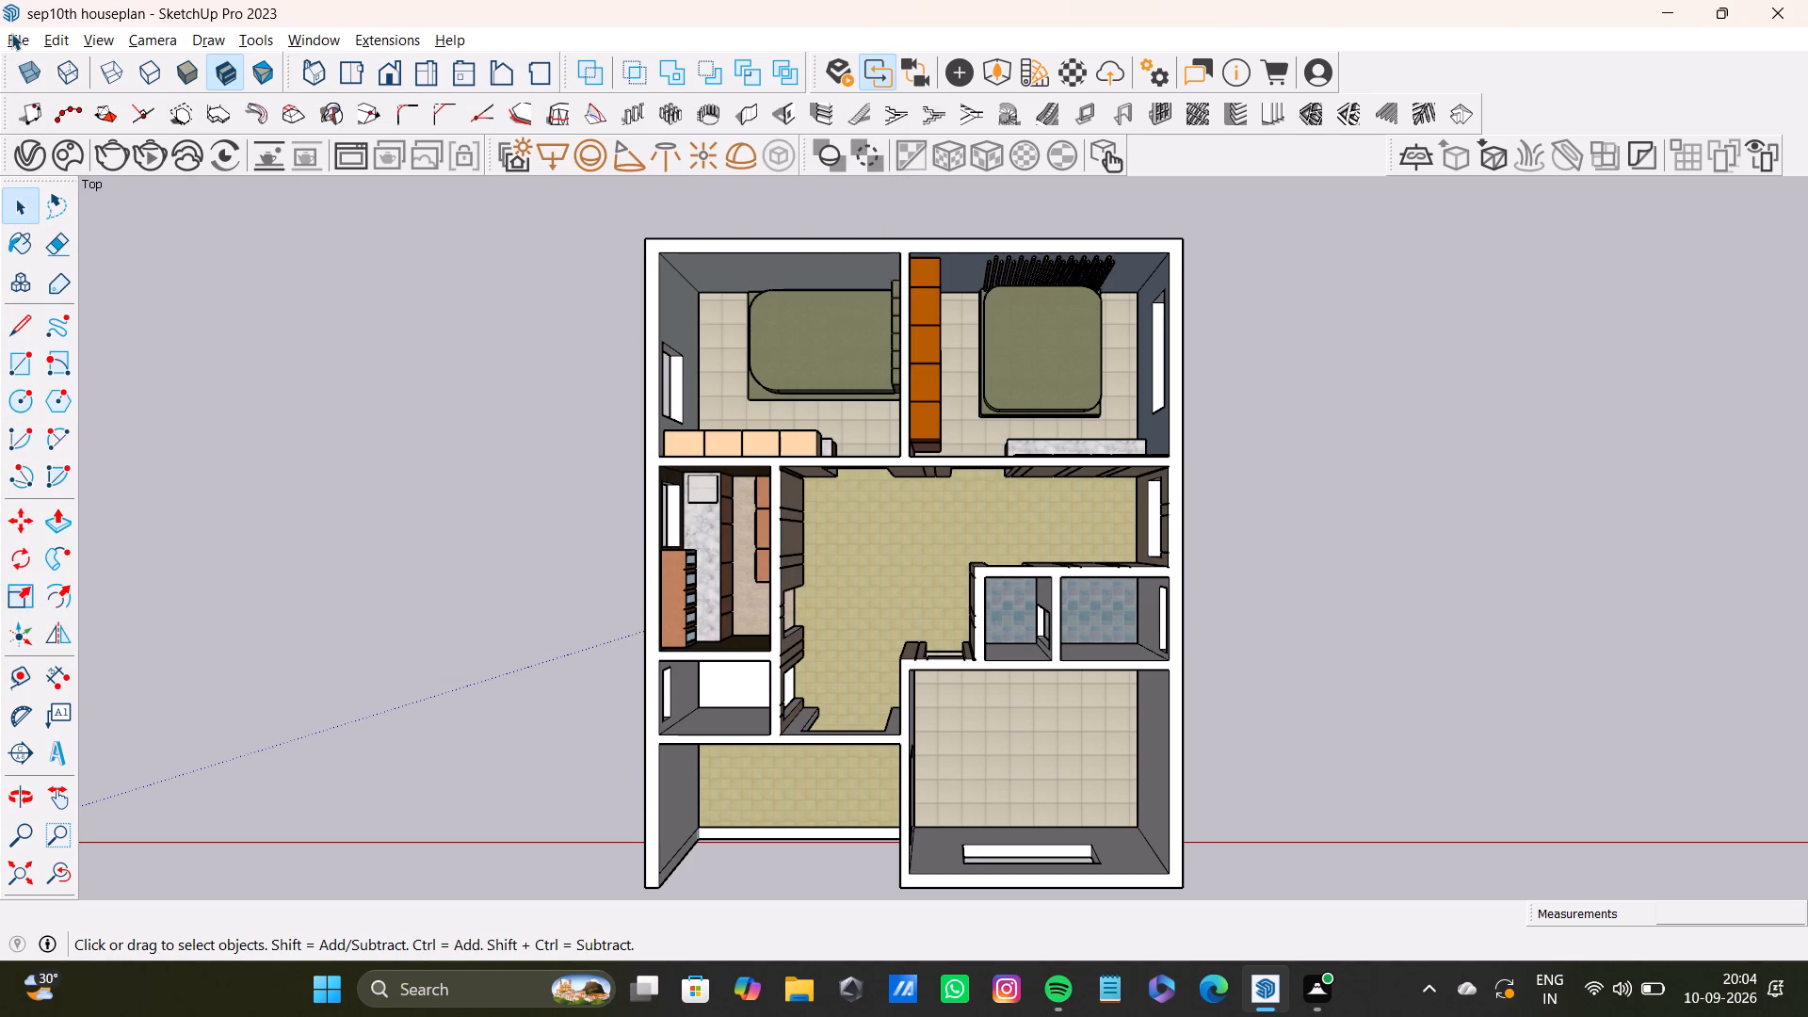
# Print the top-view floor plan again to a PDF named "10th sep 2026 houseplan" on the Desktop.
pyautogui.click(11, 35)
pyautogui.click(15, 37)
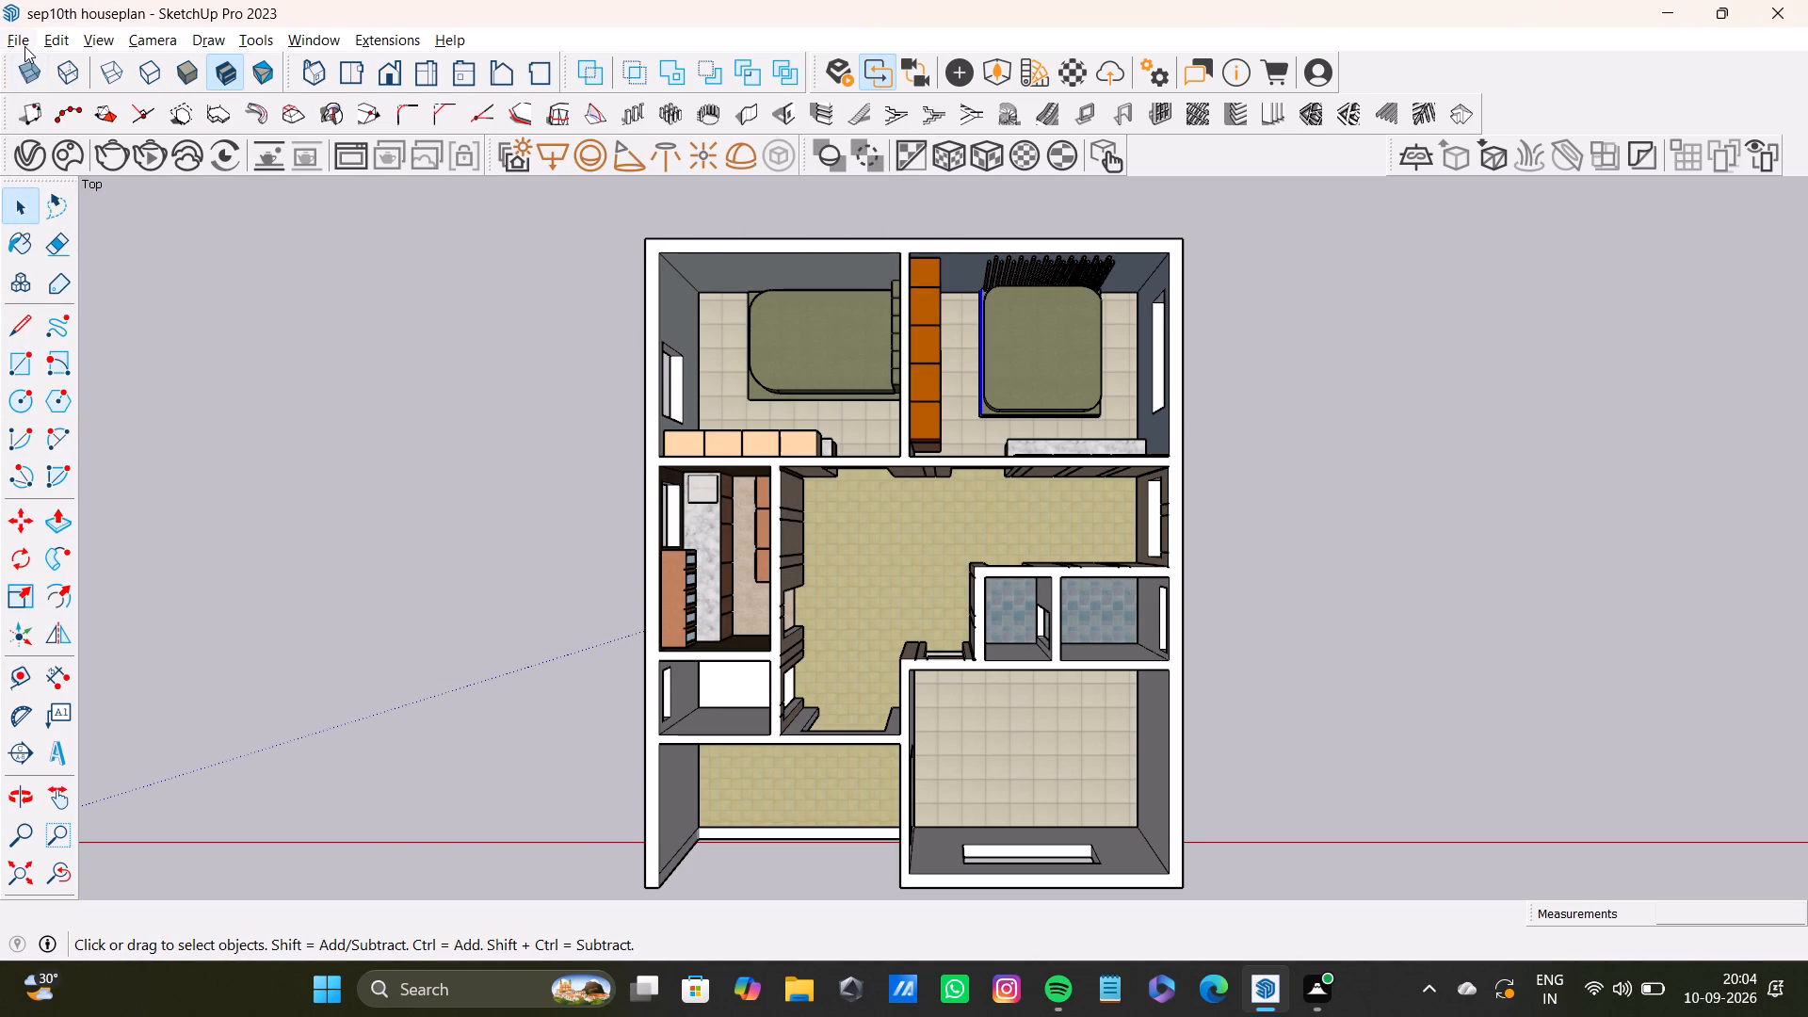
pyautogui.click(24, 46)
pyautogui.click(70, 435)
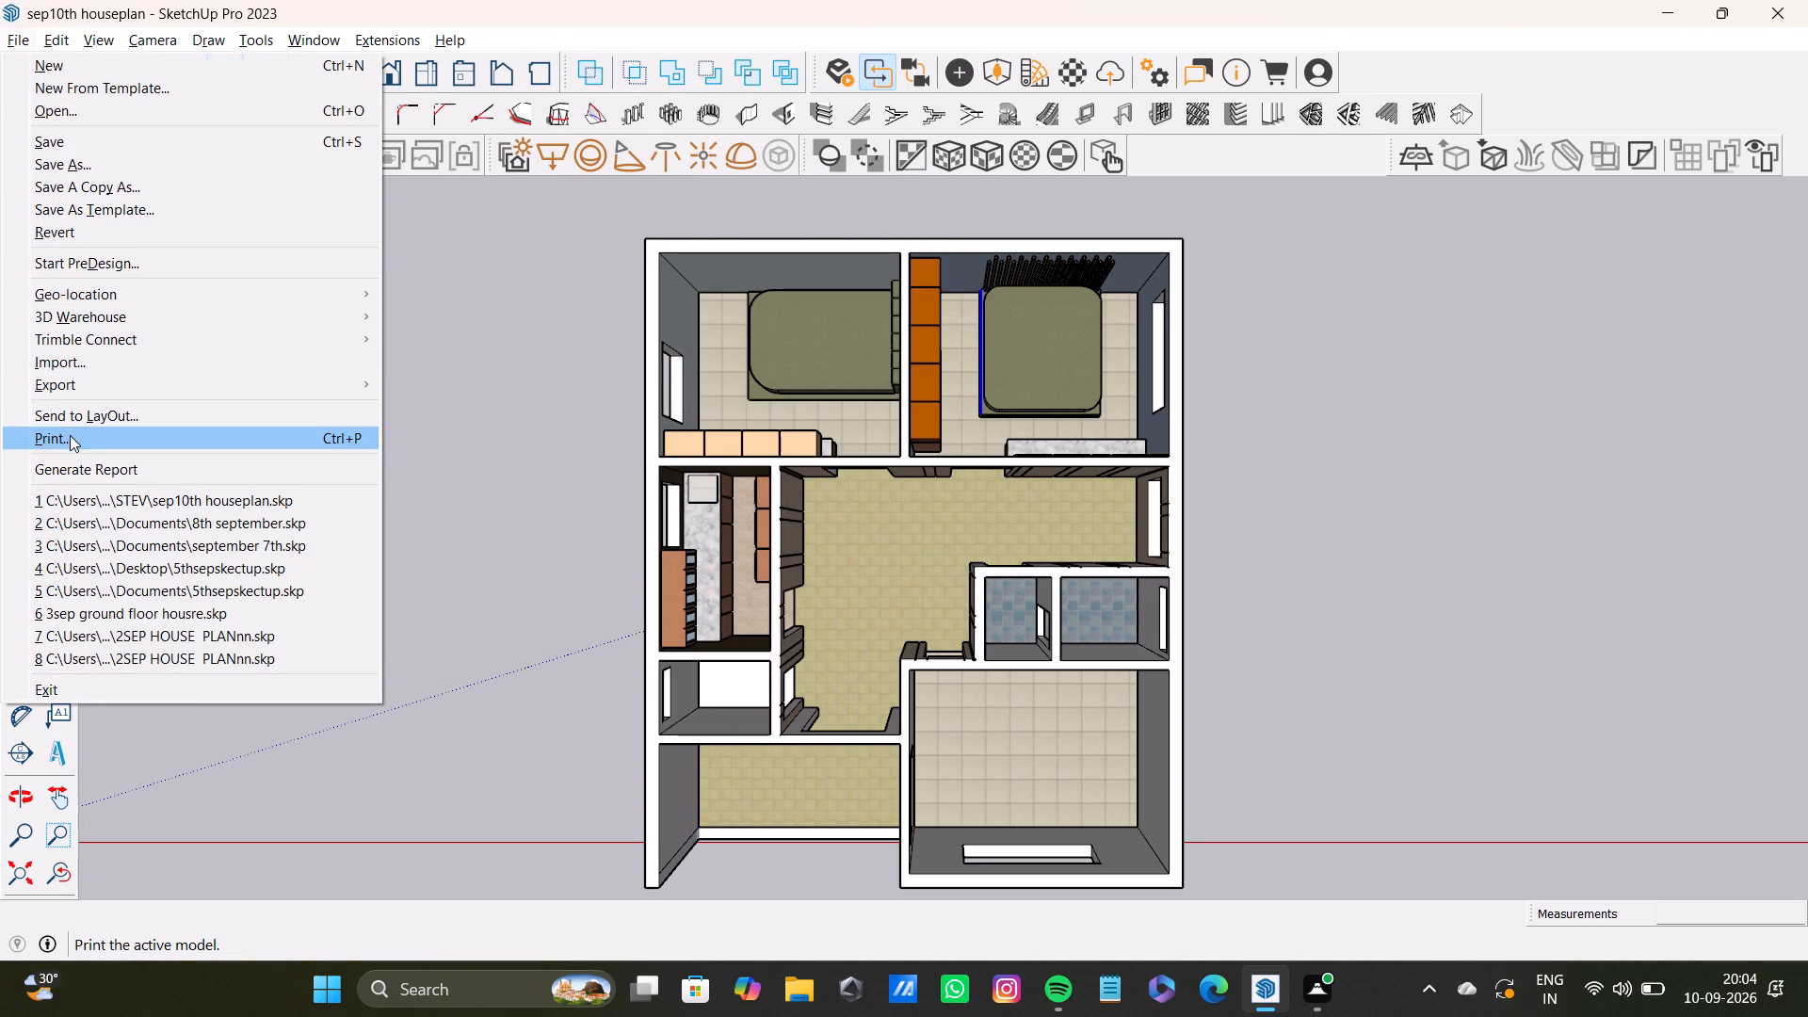
pyautogui.click(960, 635)
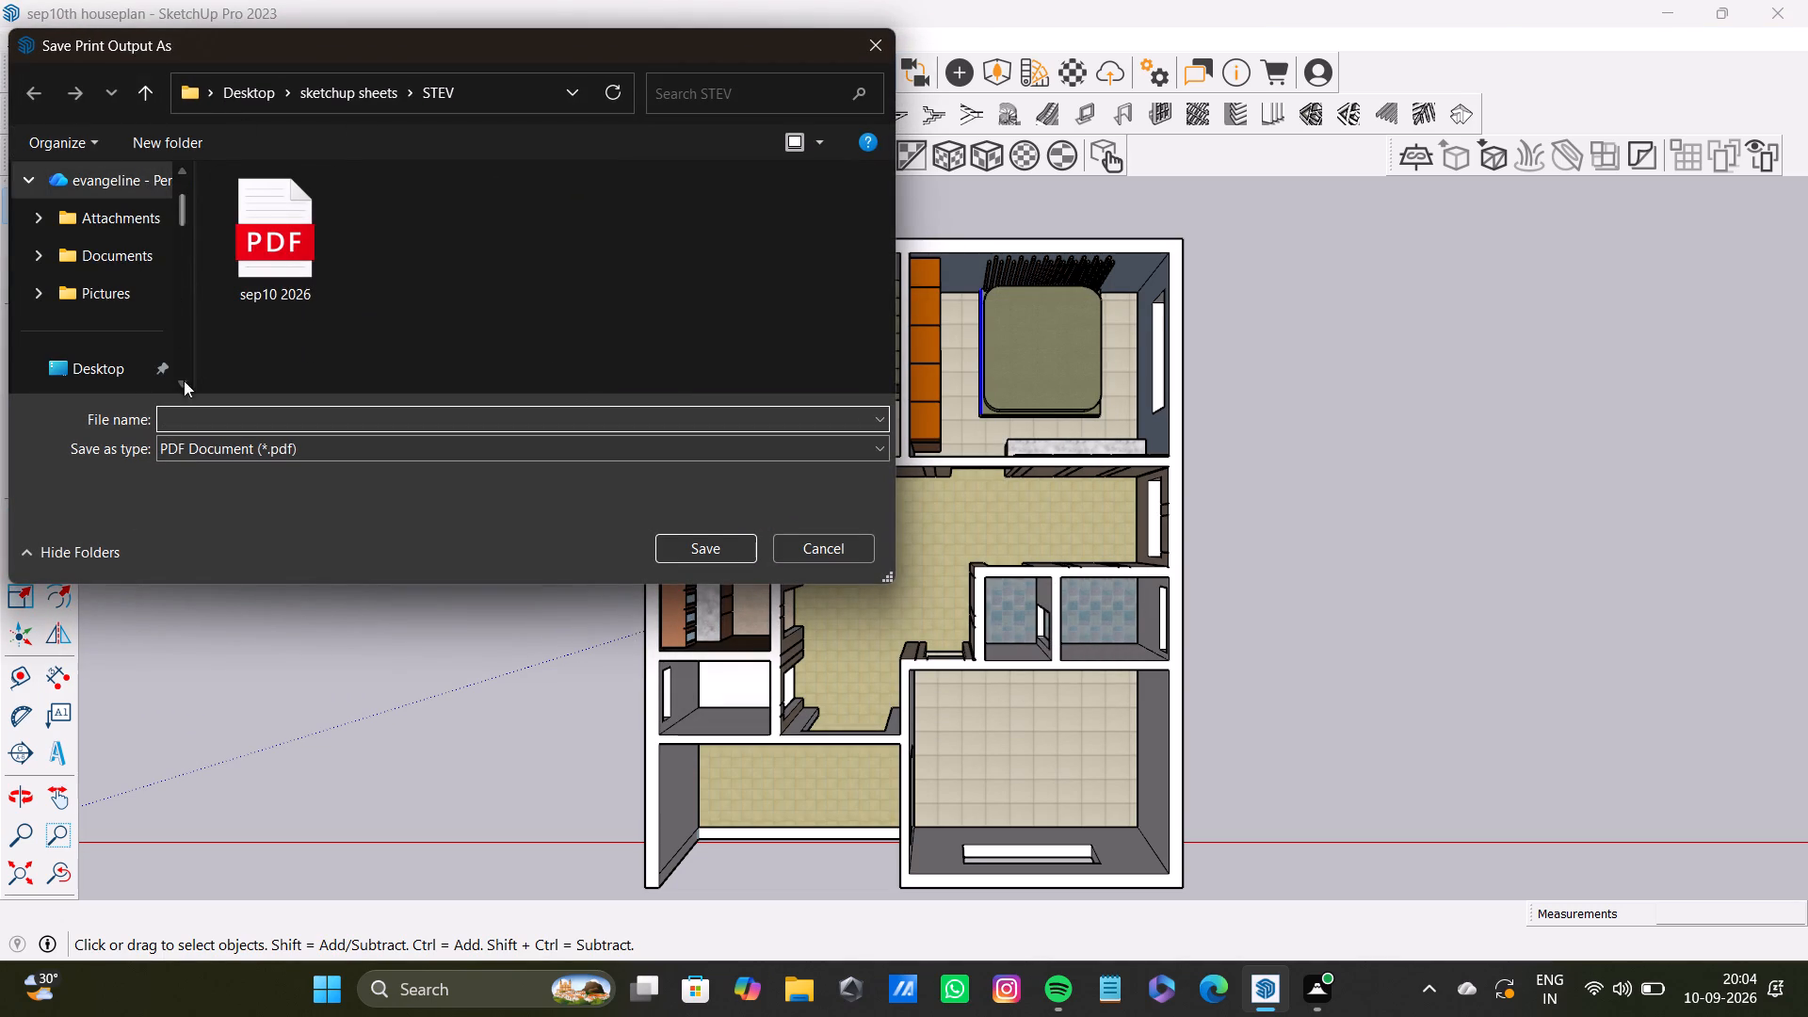
pyautogui.click(117, 368)
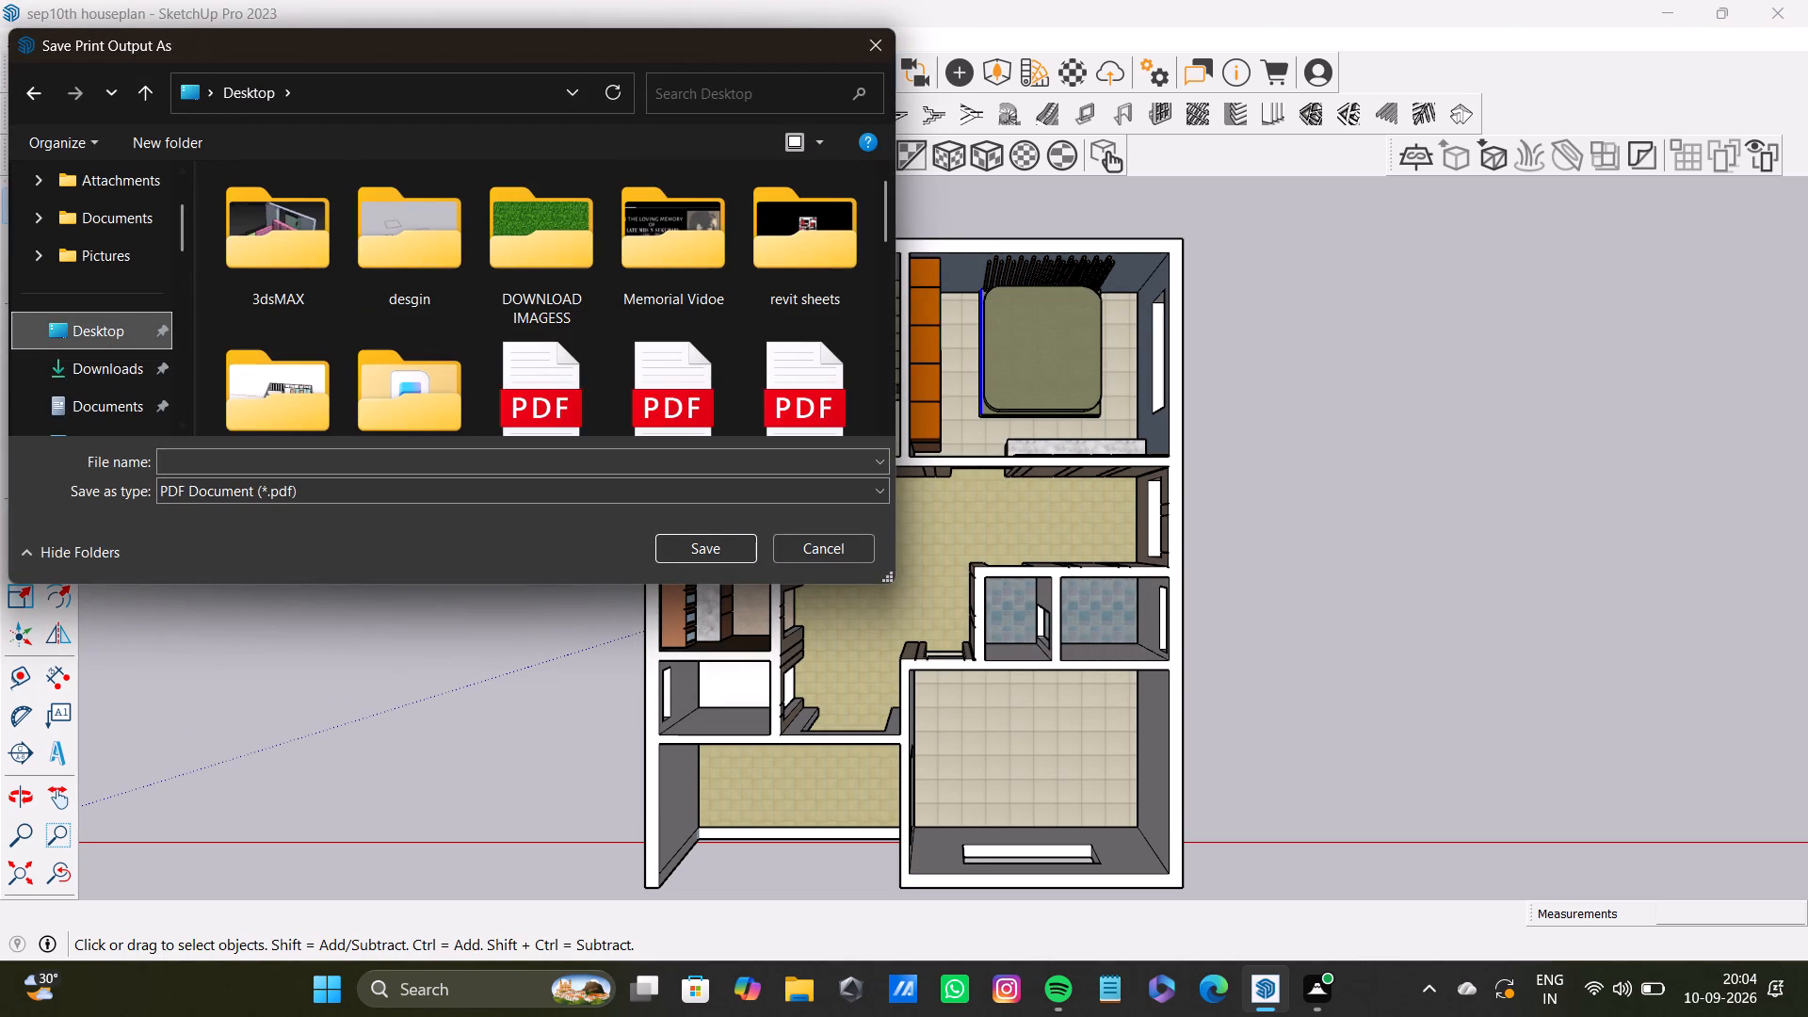
pyautogui.click(415, 462)
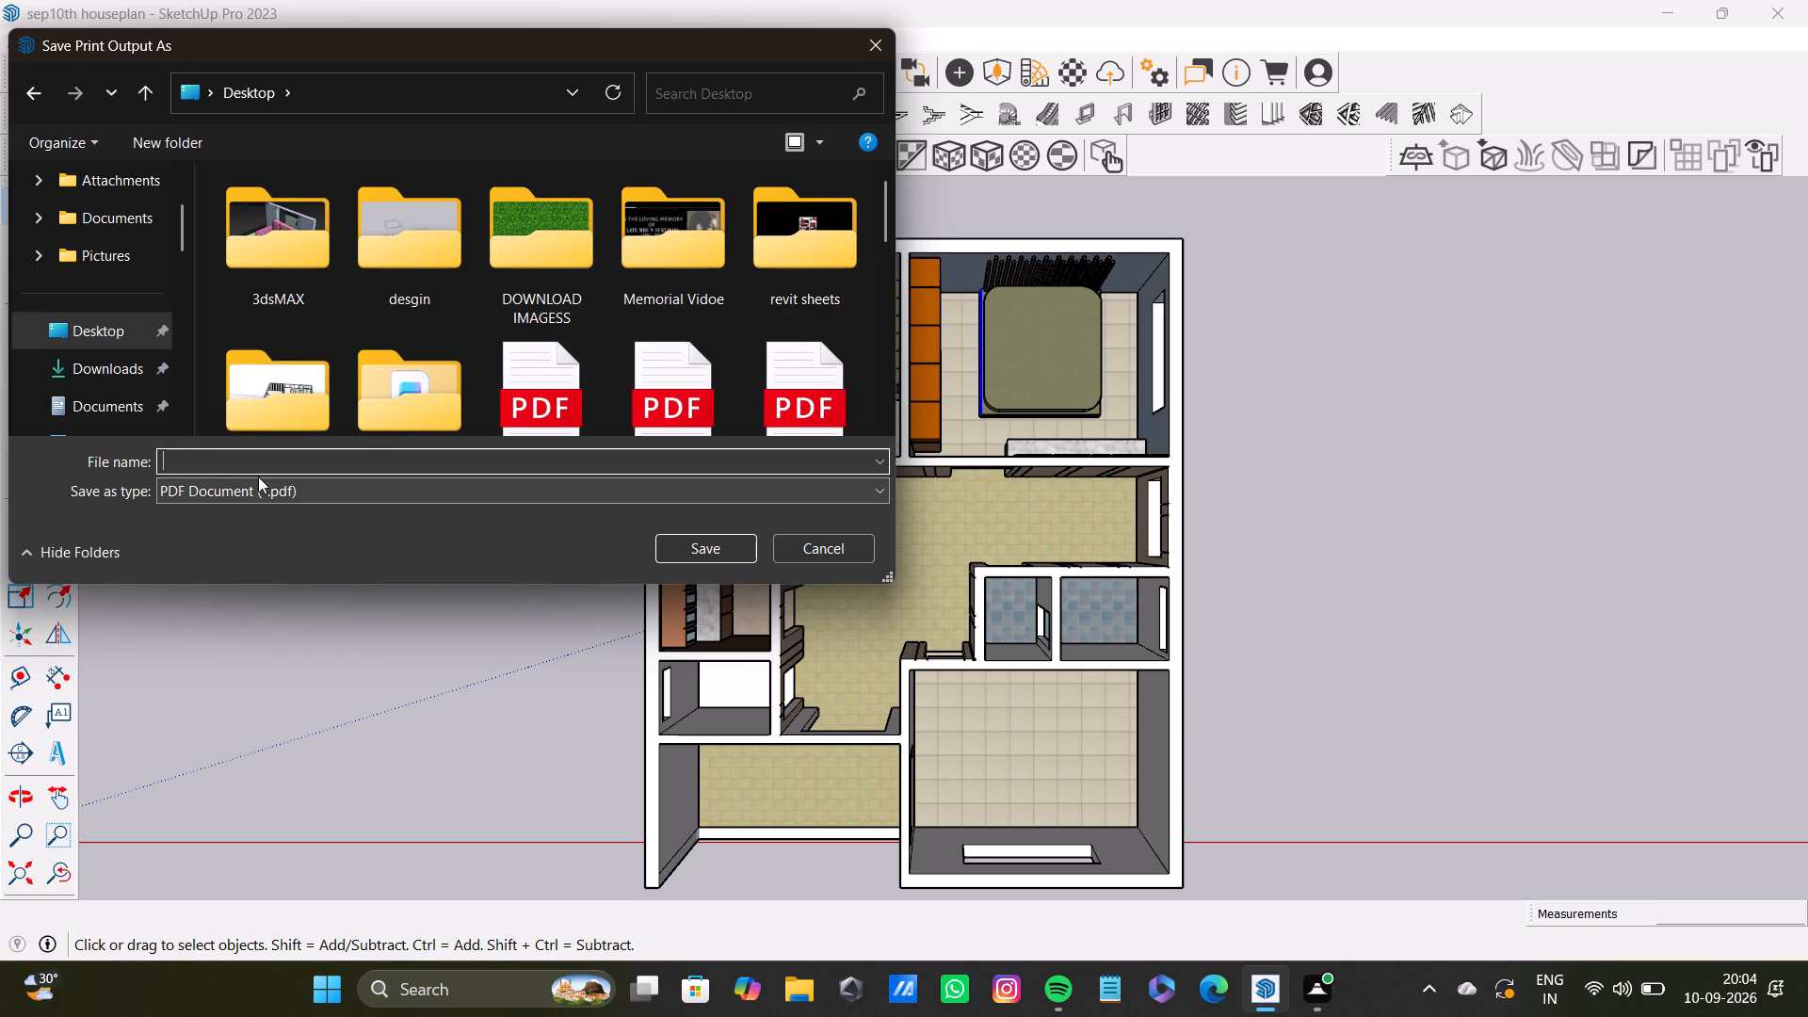
pyautogui.write('10th sep')
pyautogui.press('space')
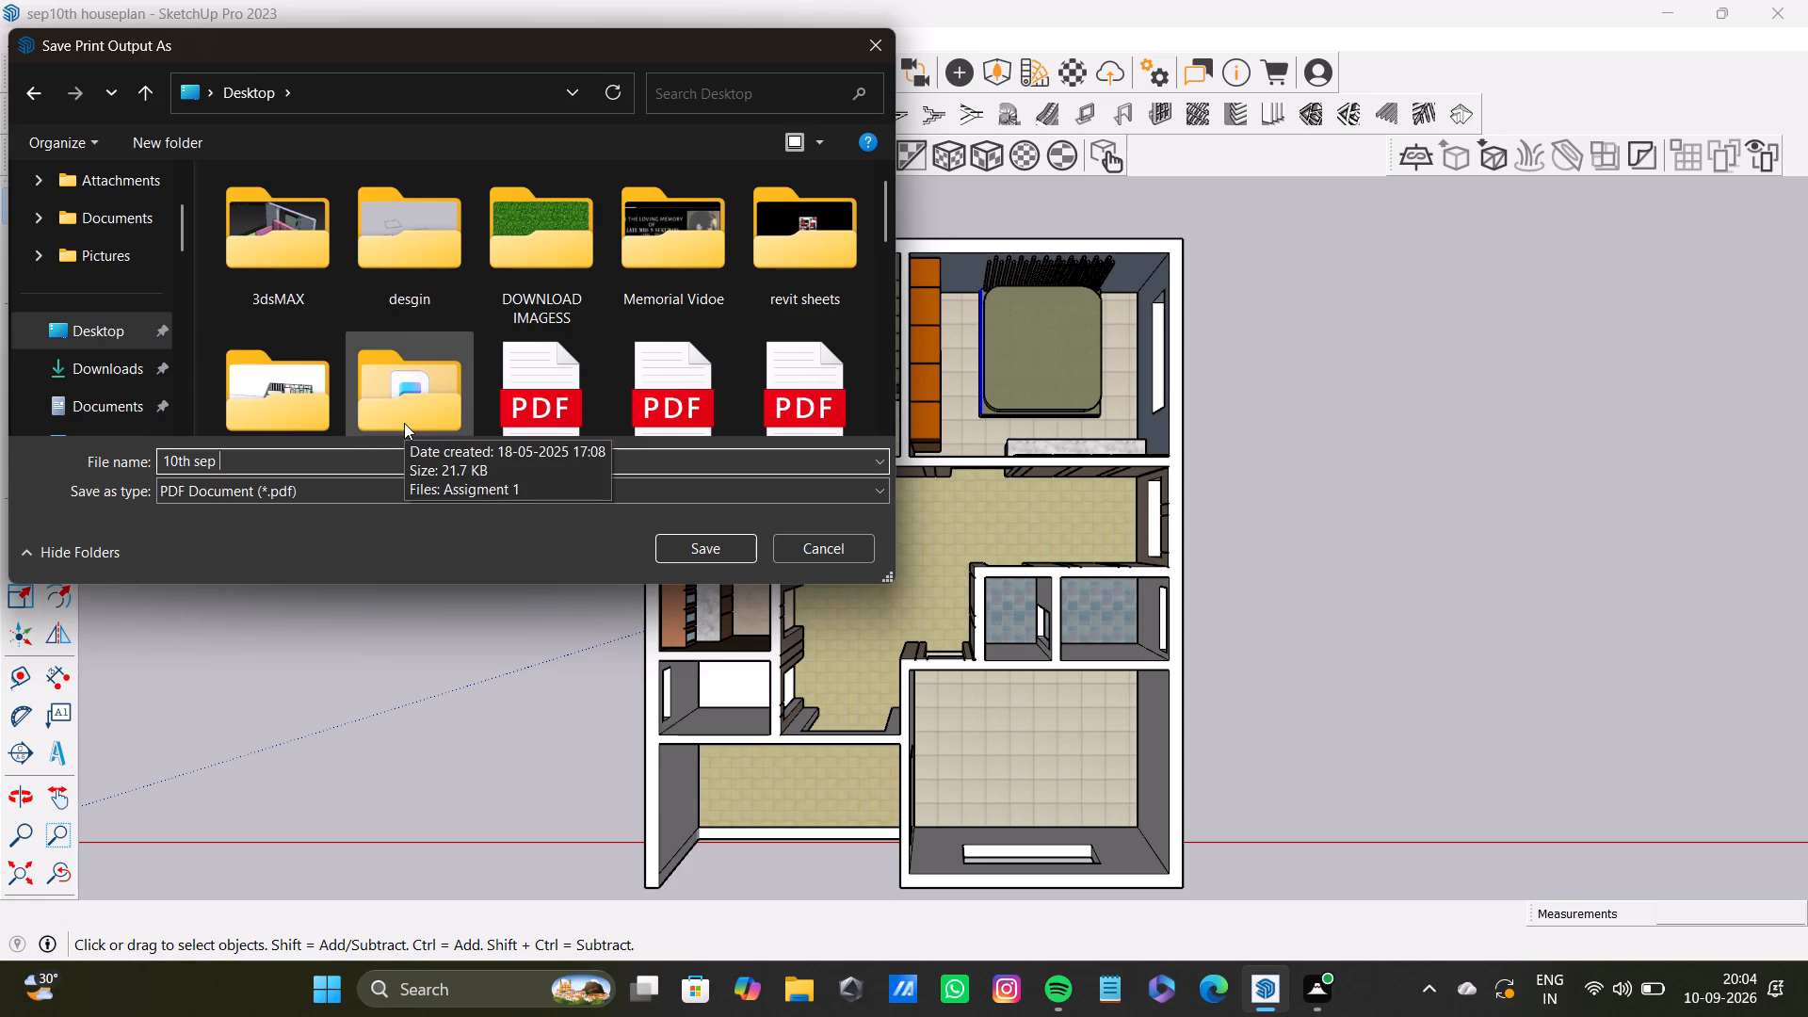
pyautogui.click(243, 458)
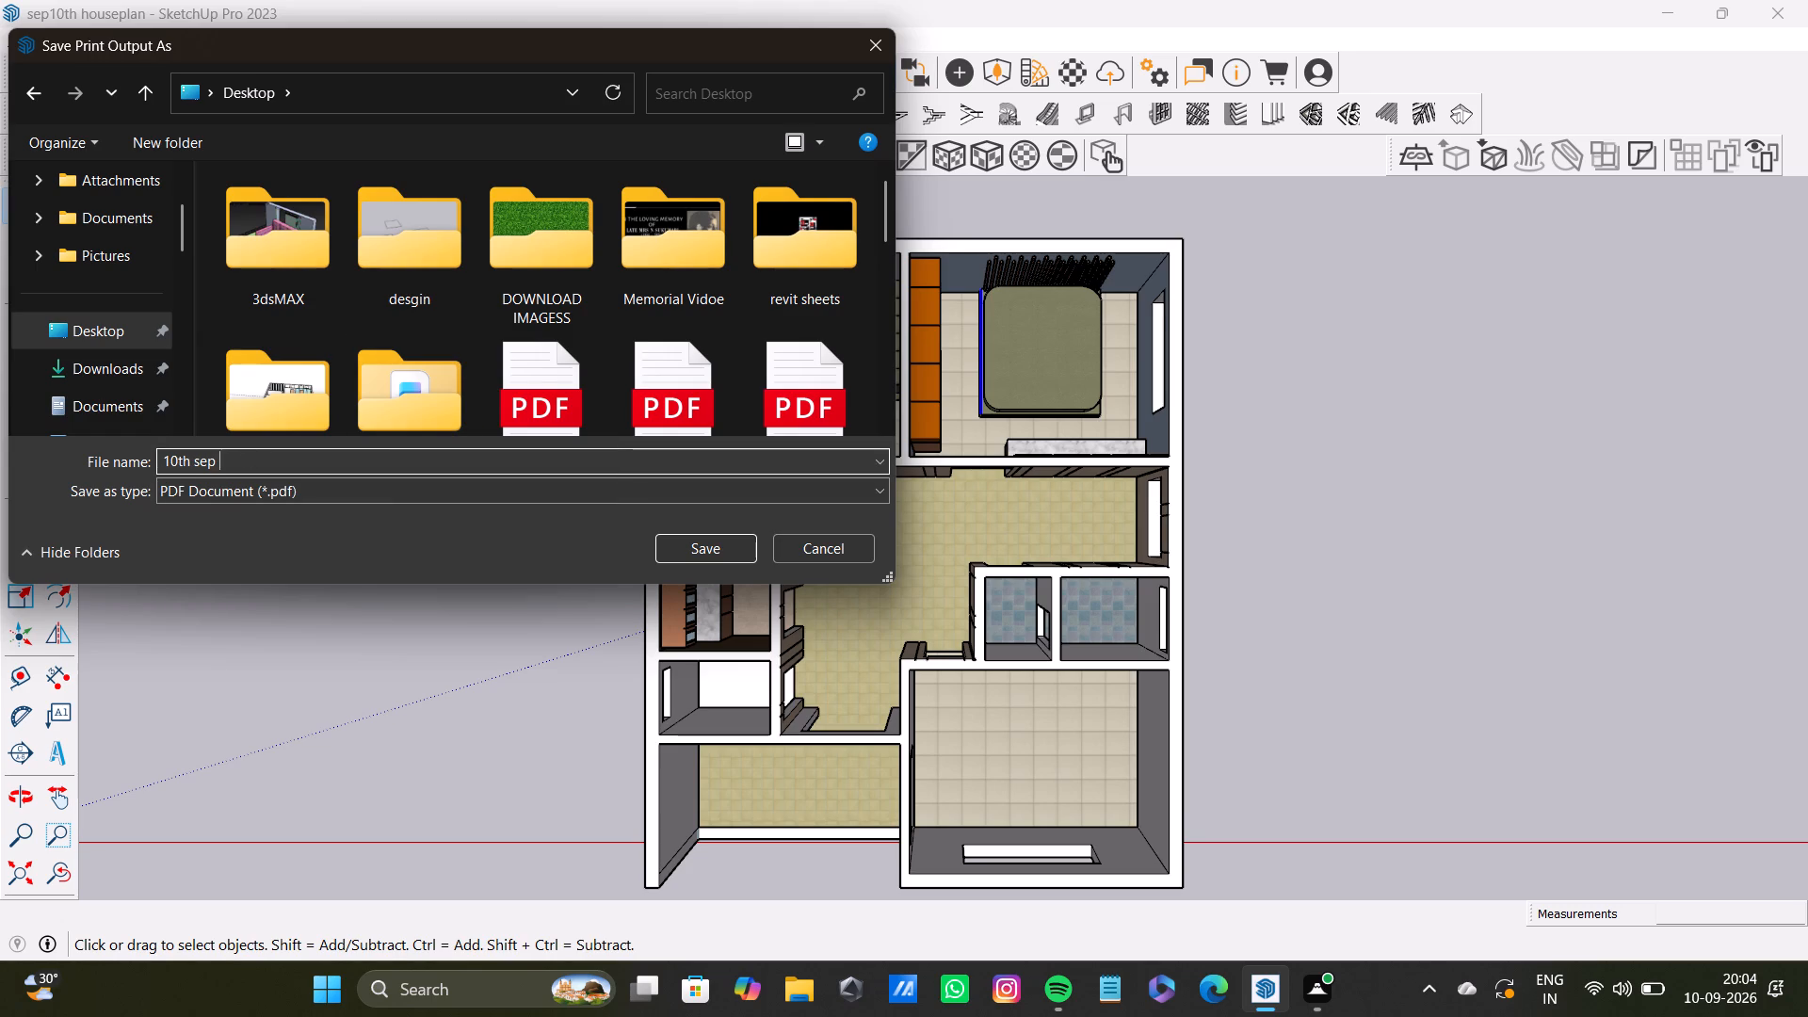
pyautogui.write('2026')
pyautogui.press('space')
pyautogui.write('houseplan')
pyautogui.press('Return')
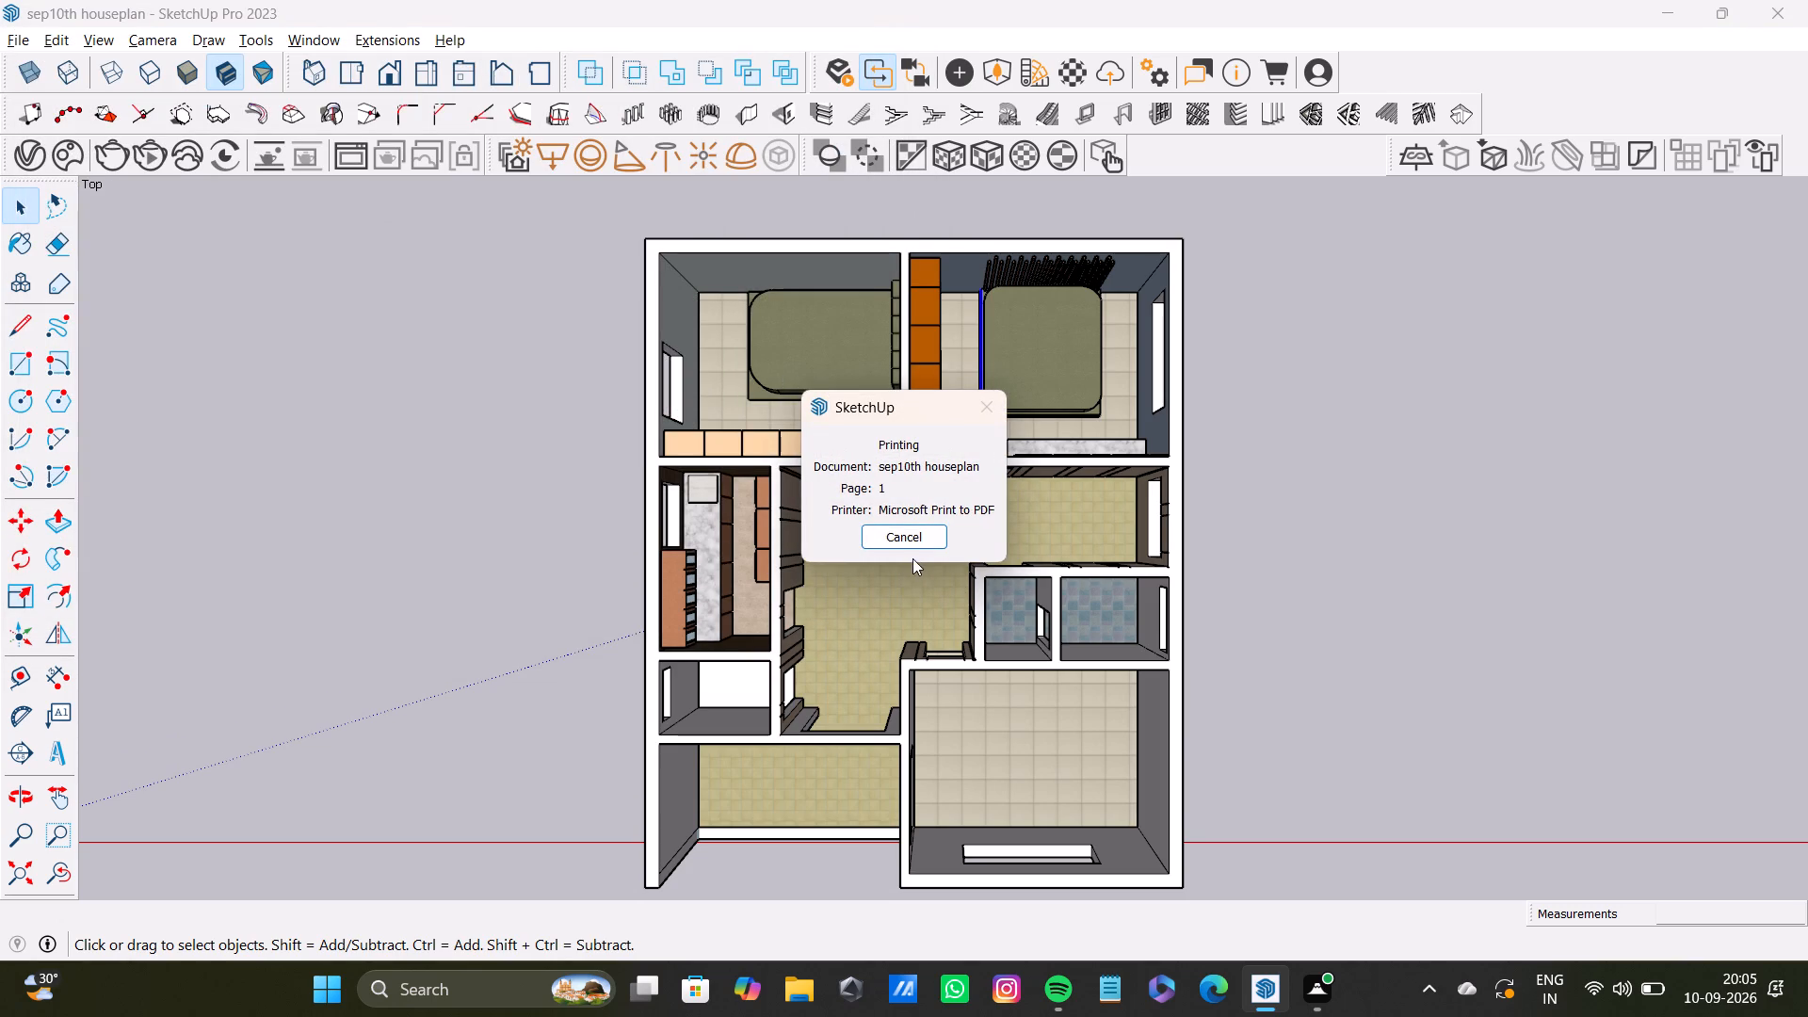
pyautogui.click(922, 537)
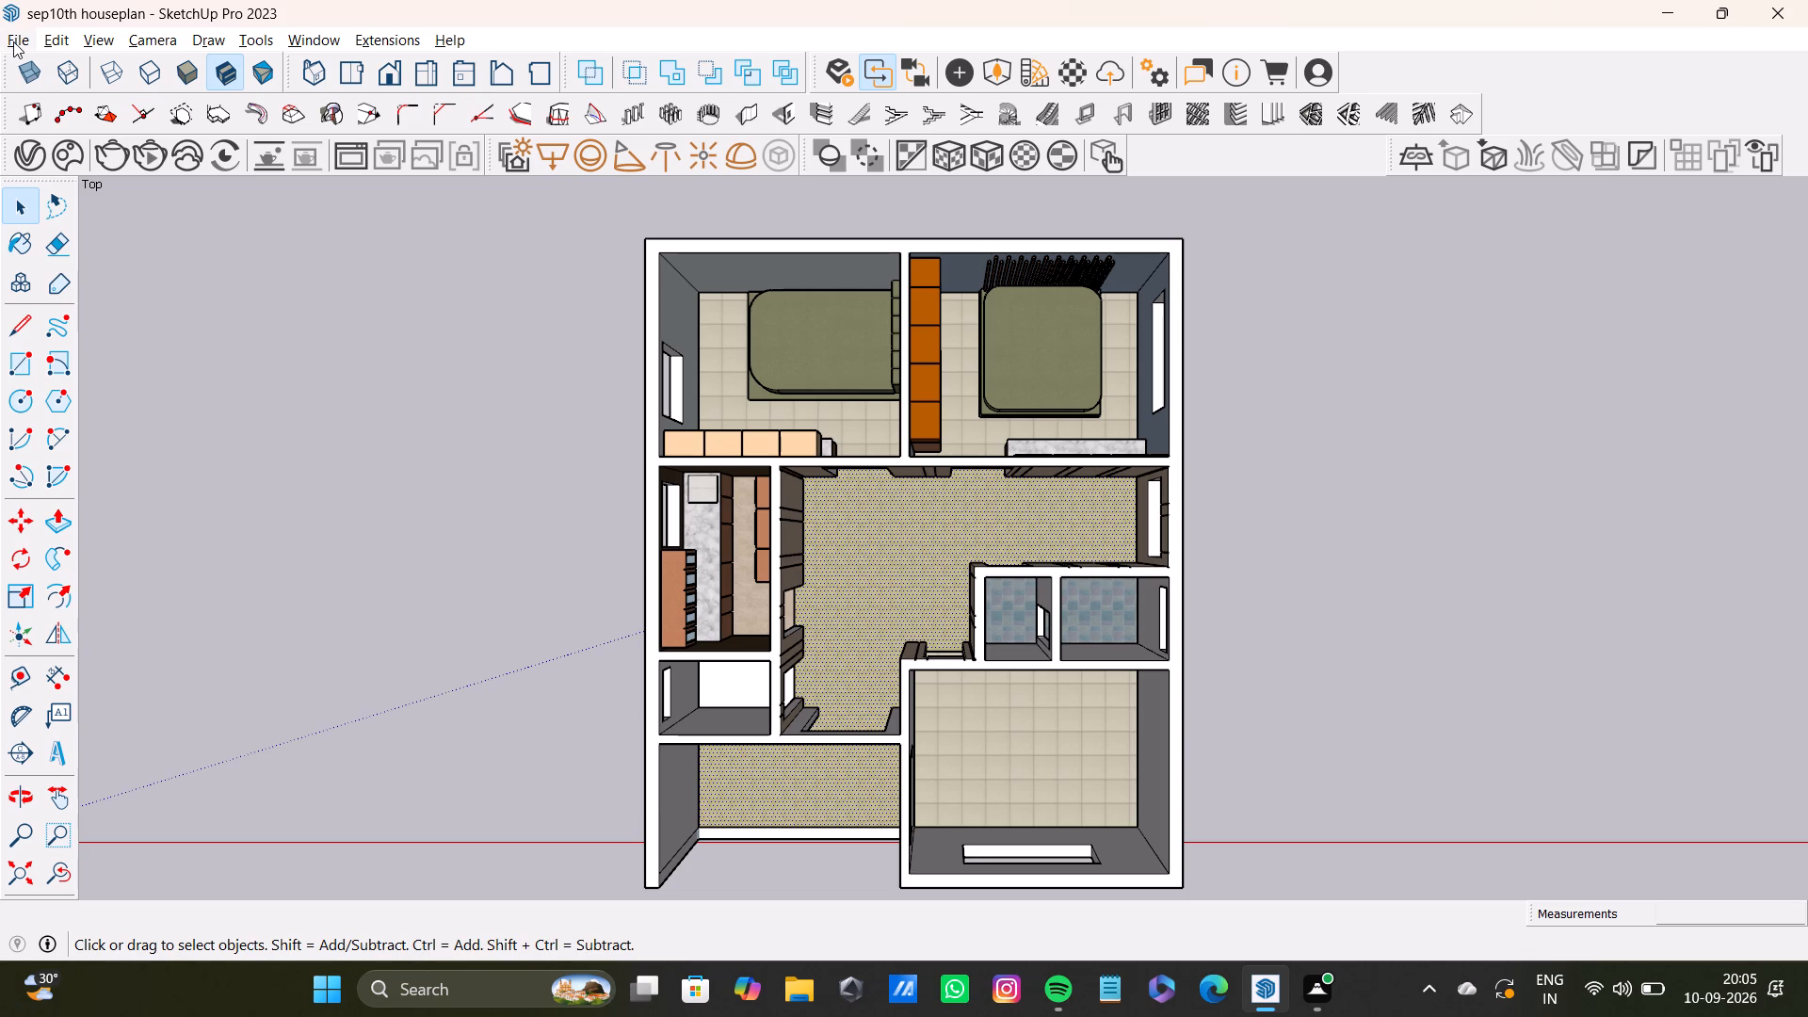
# Save the model as "sep10th houseplan" in the sketchup sheets folder.
pyautogui.click(13, 41)
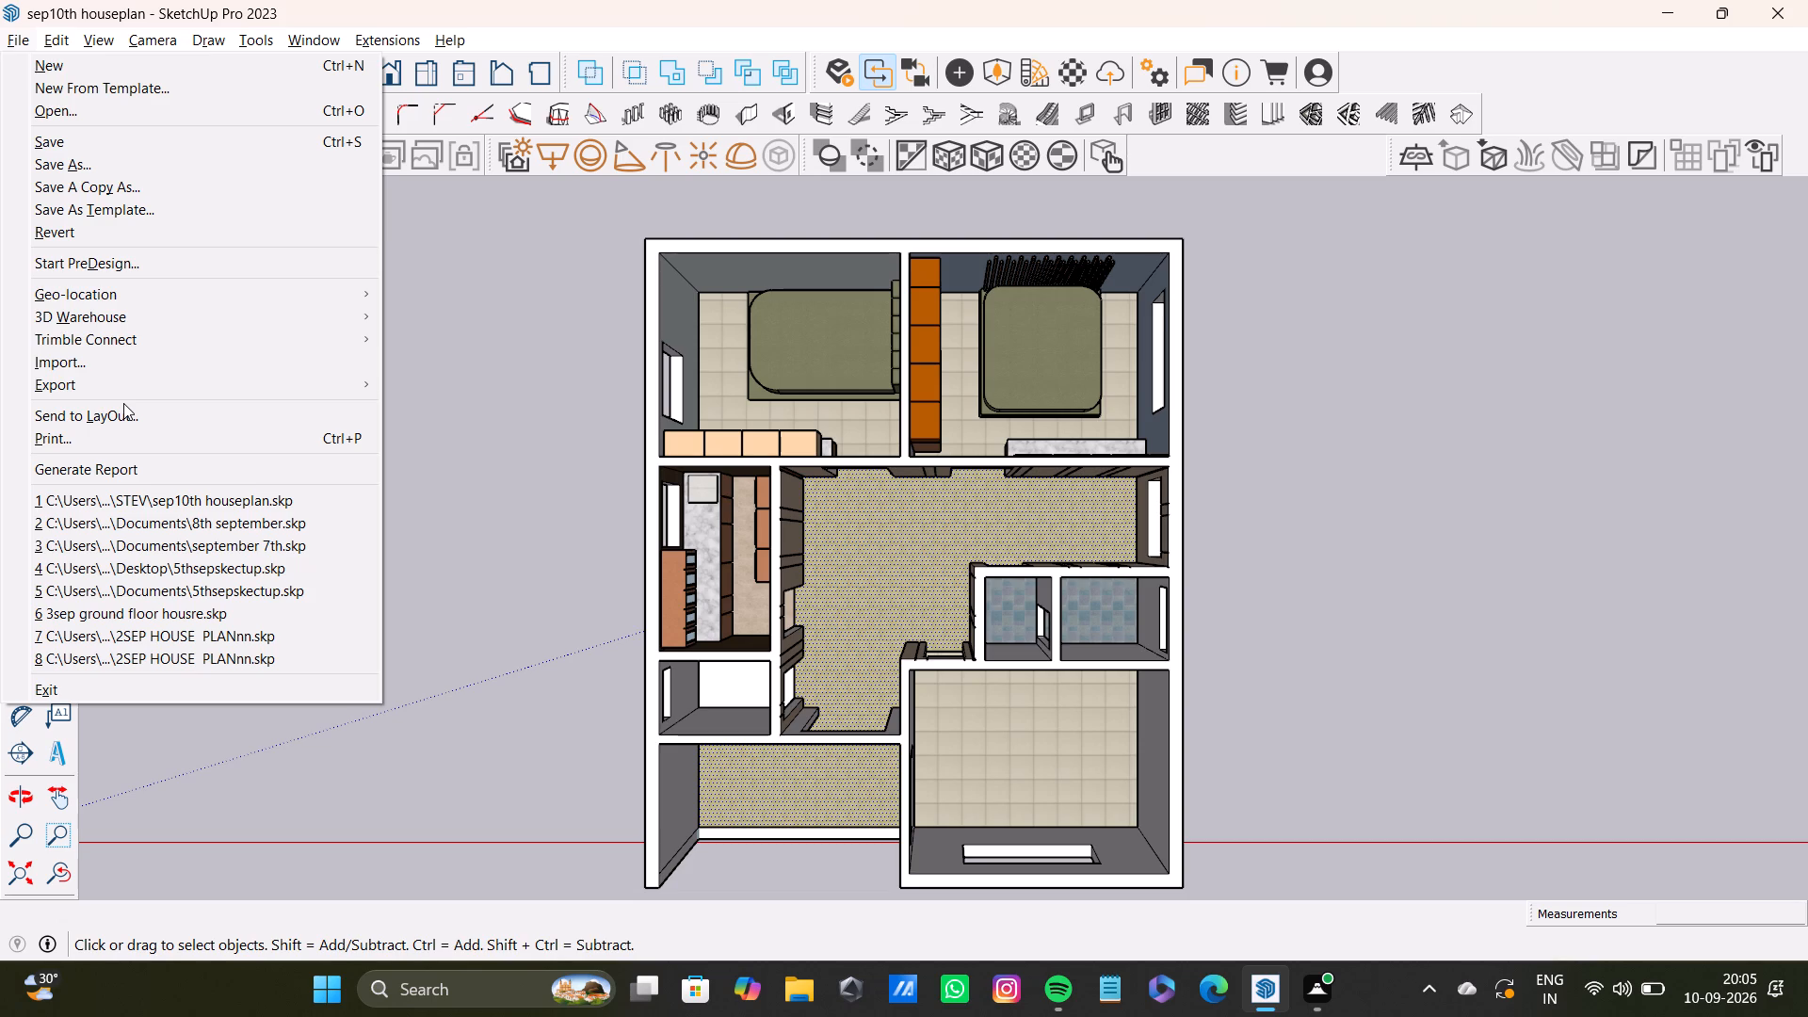
pyautogui.click(104, 167)
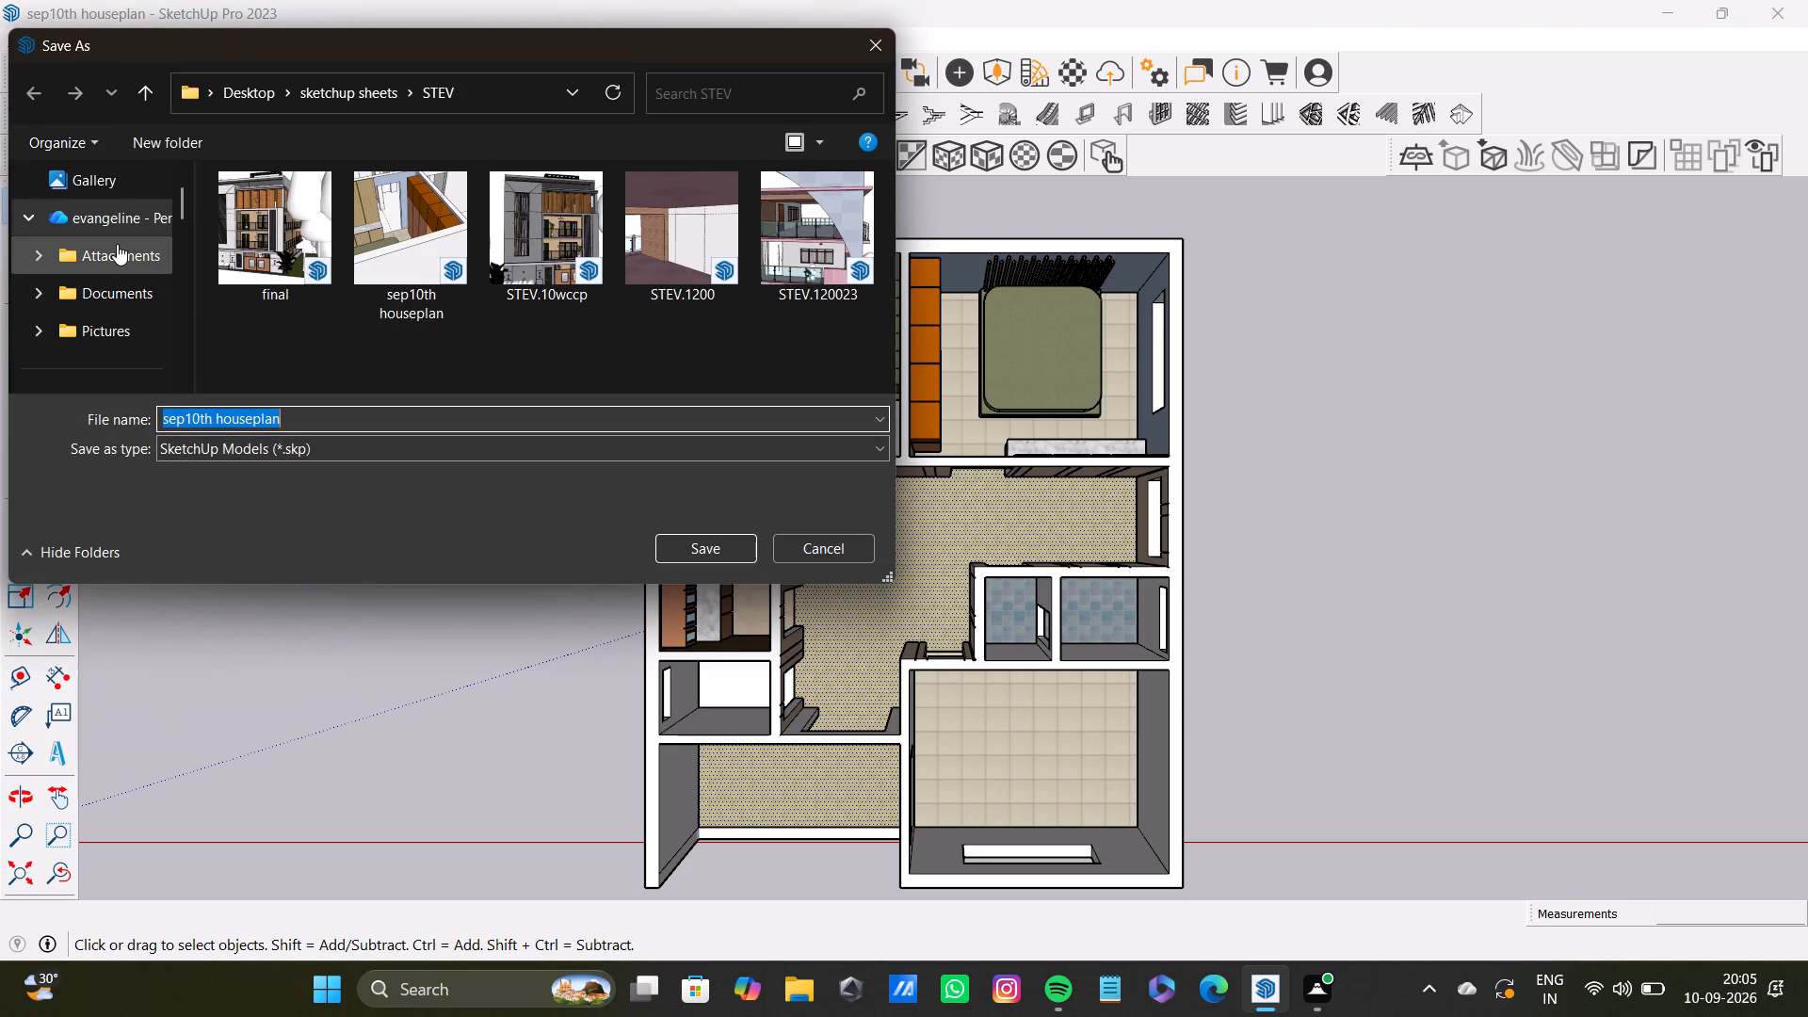
pyautogui.scroll(-3, 134, 292)
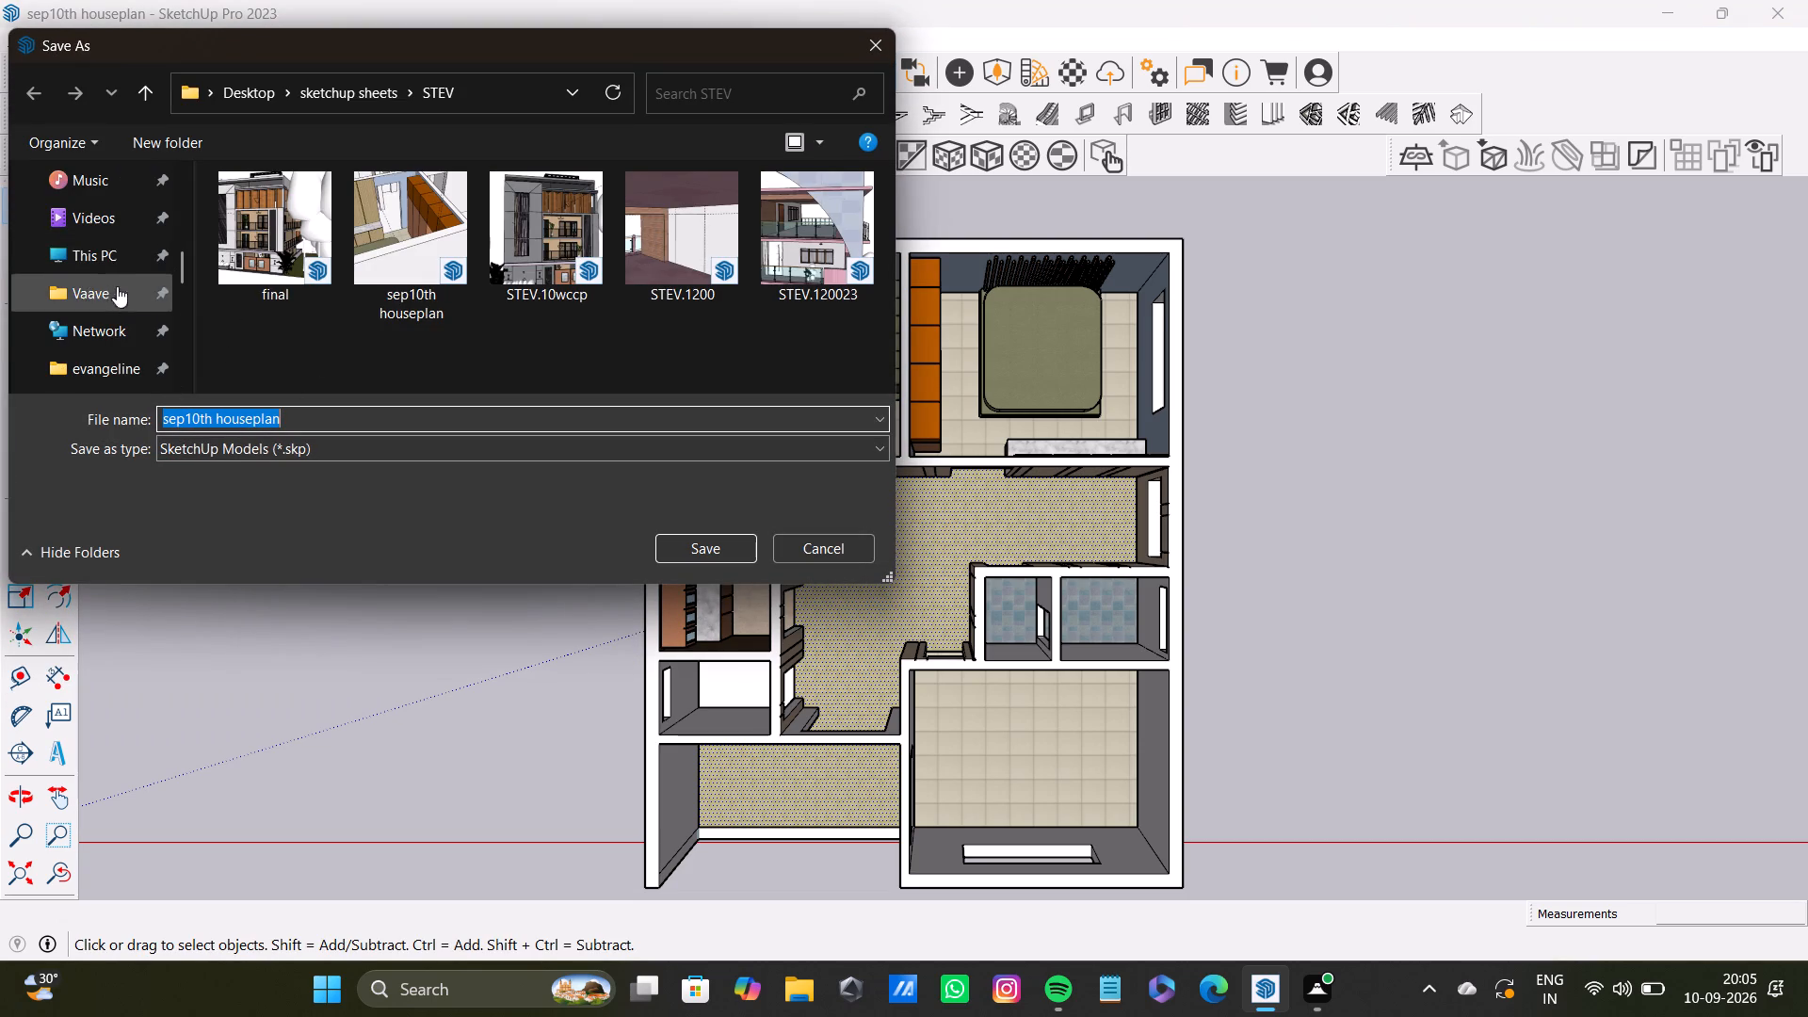
pyautogui.scroll(-3, 130, 318)
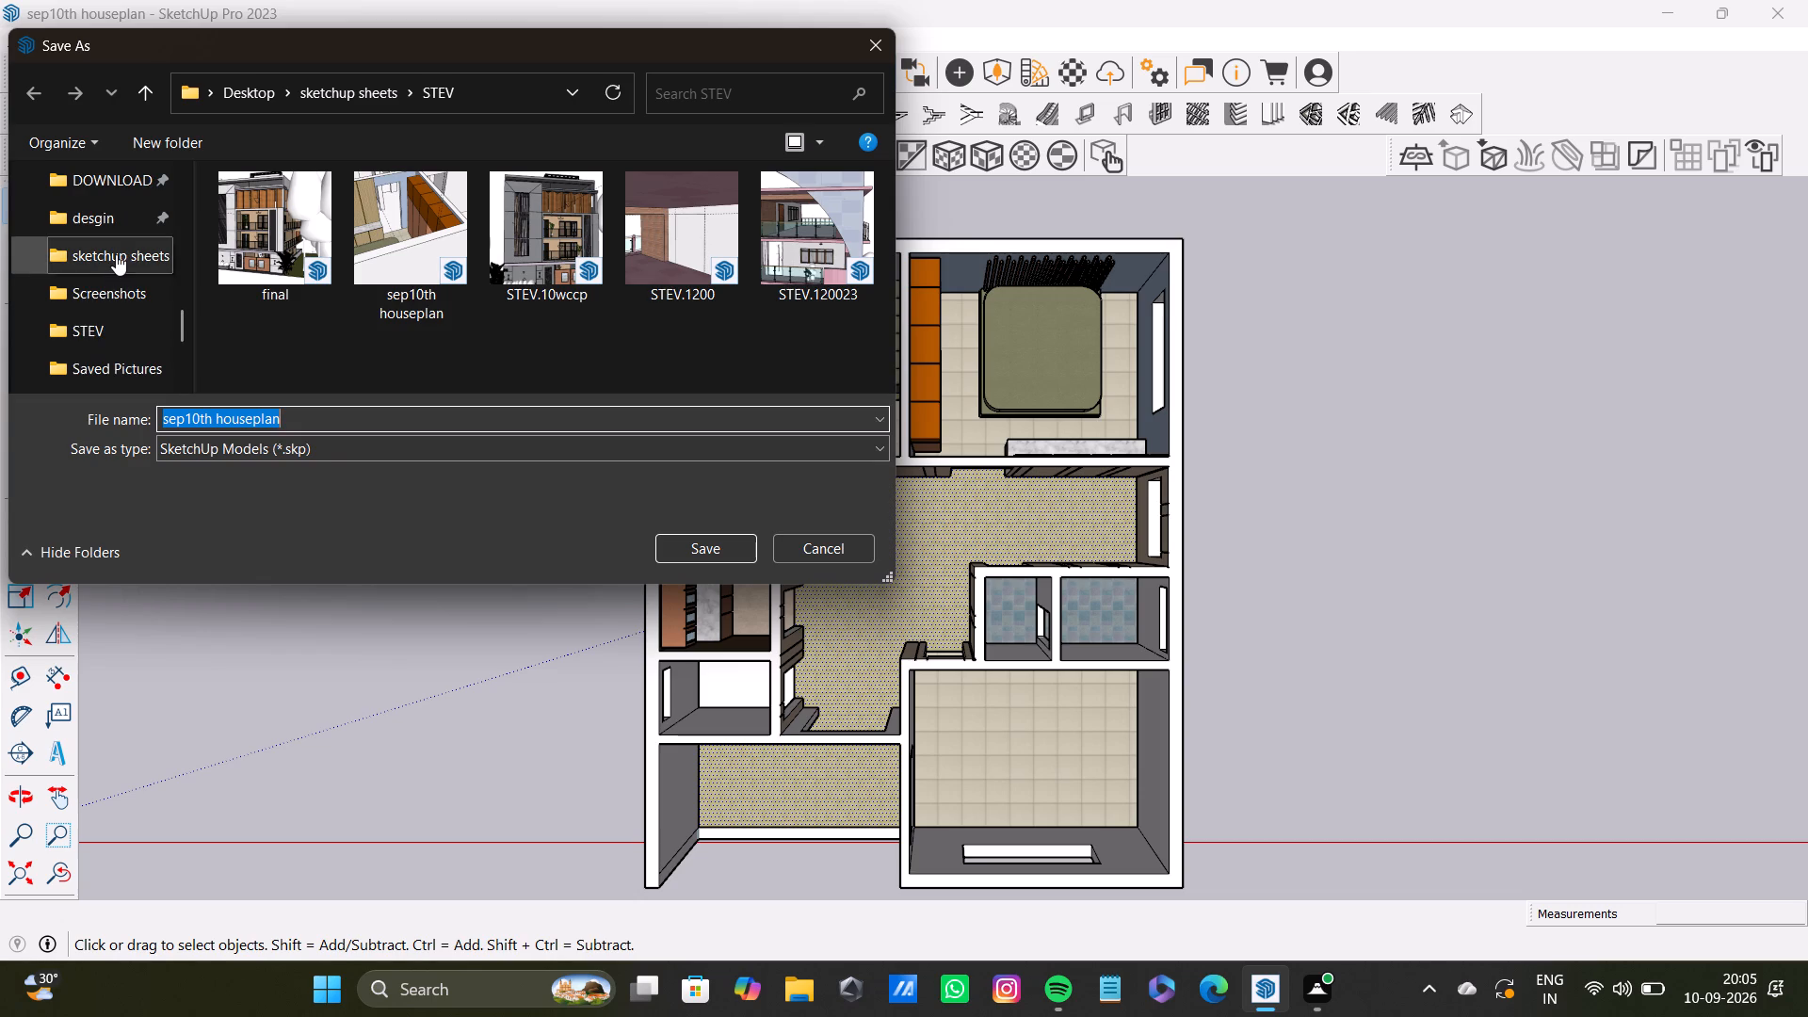
pyautogui.click(116, 254)
pyautogui.click(335, 469)
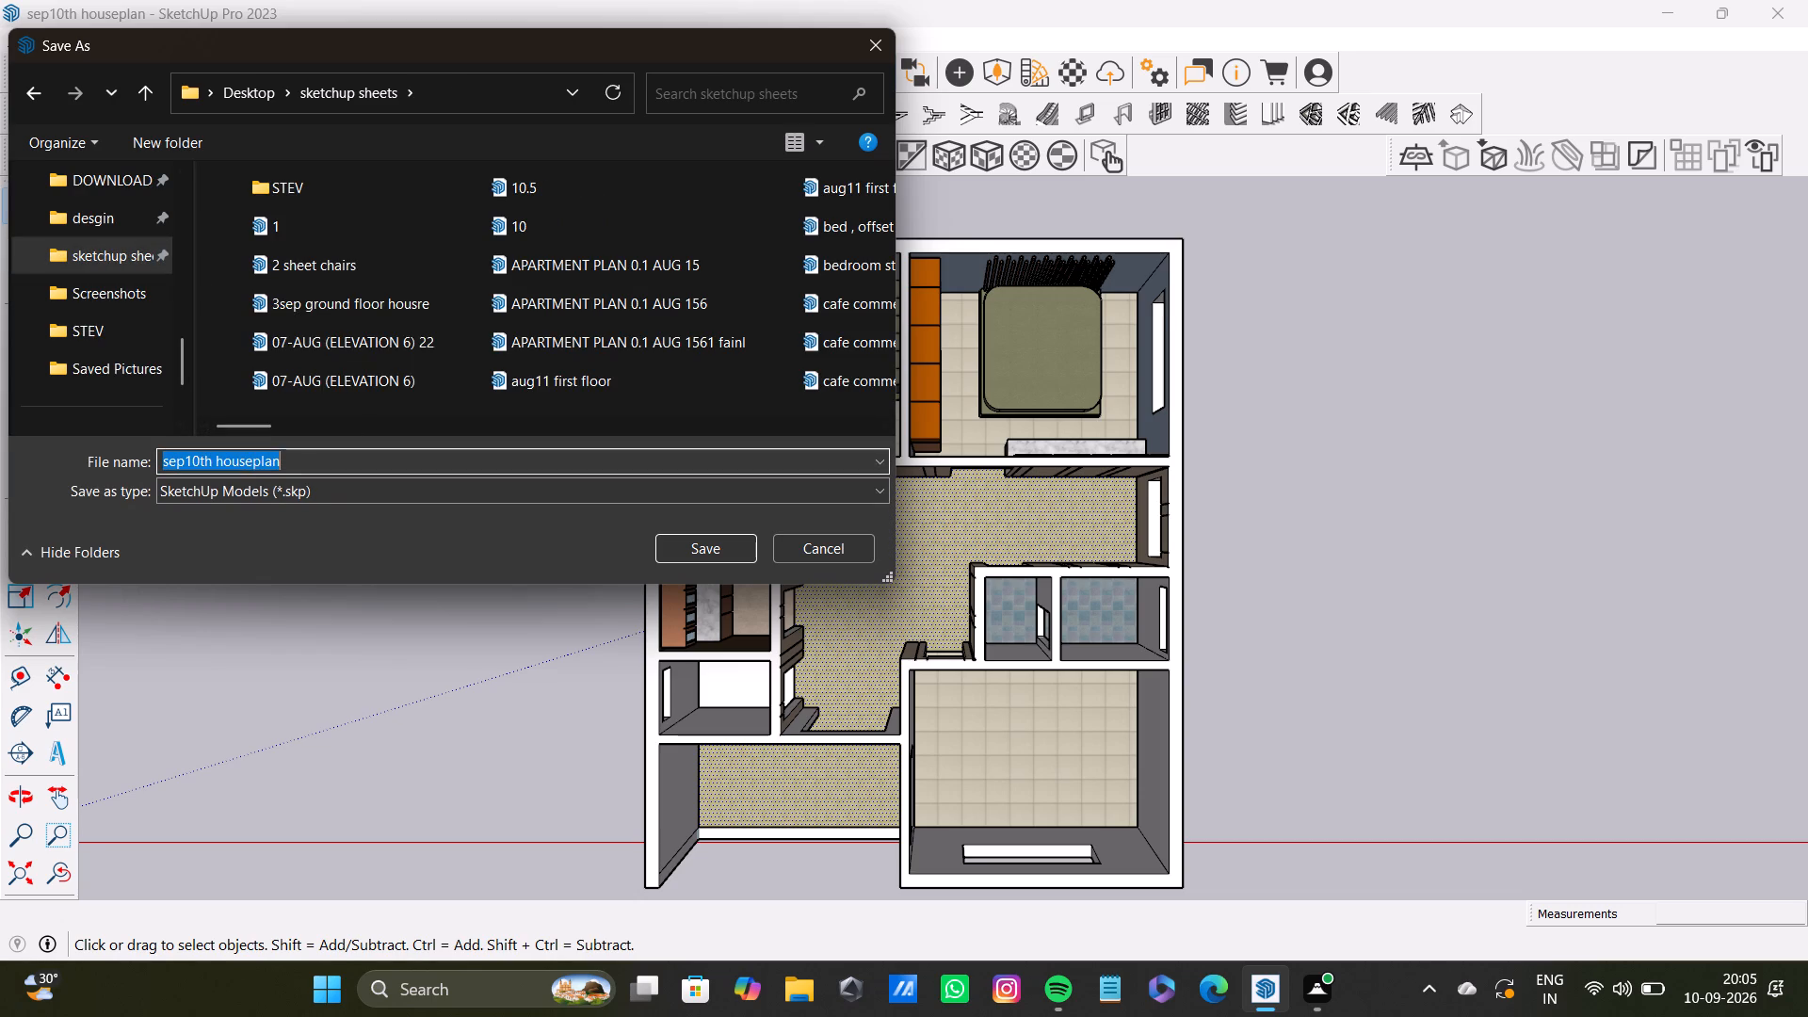
pyautogui.click(719, 552)
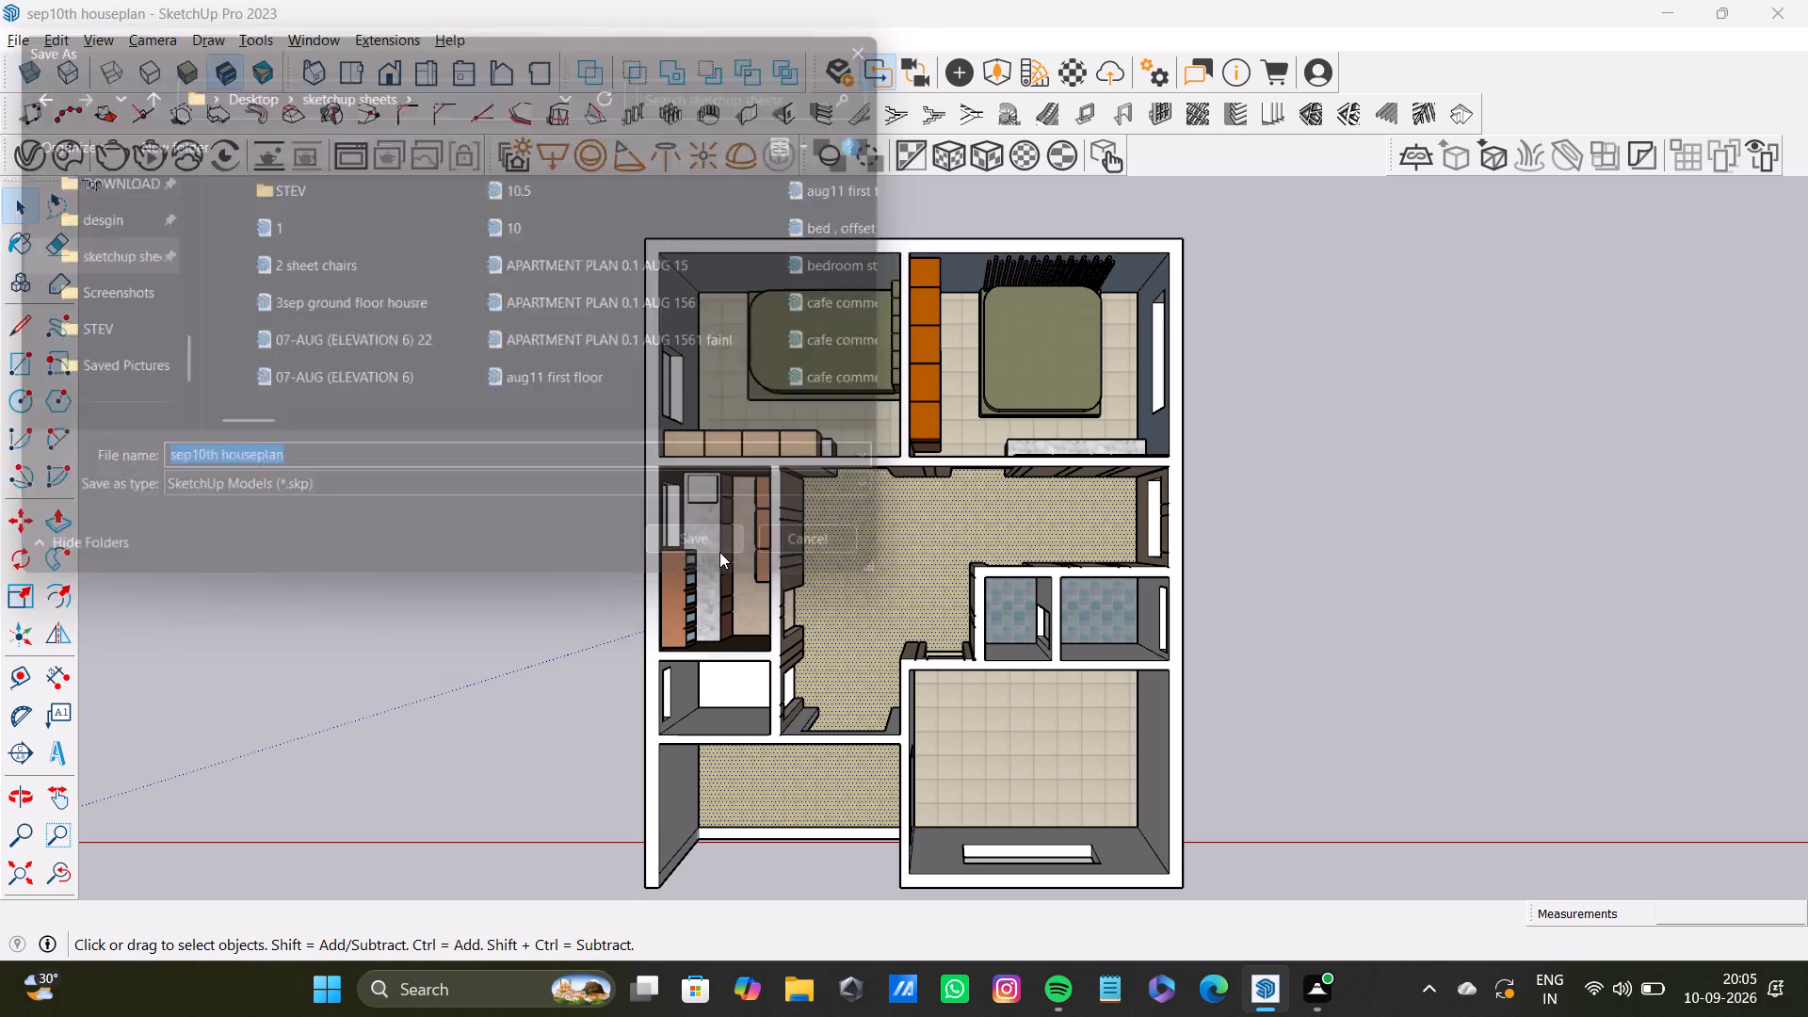